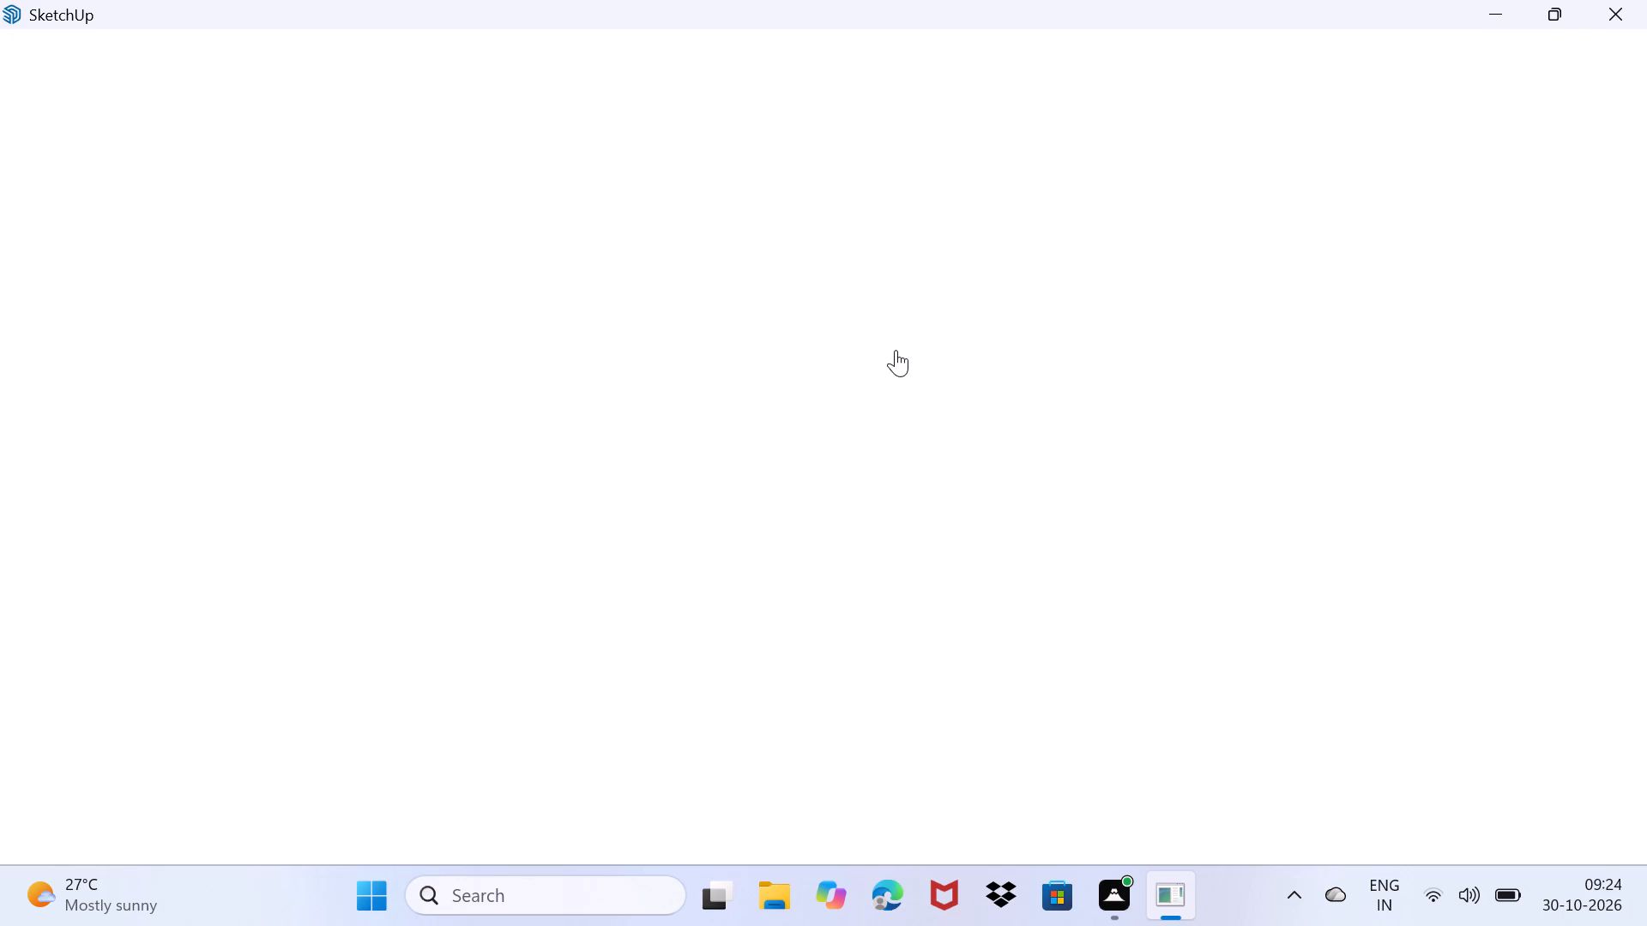
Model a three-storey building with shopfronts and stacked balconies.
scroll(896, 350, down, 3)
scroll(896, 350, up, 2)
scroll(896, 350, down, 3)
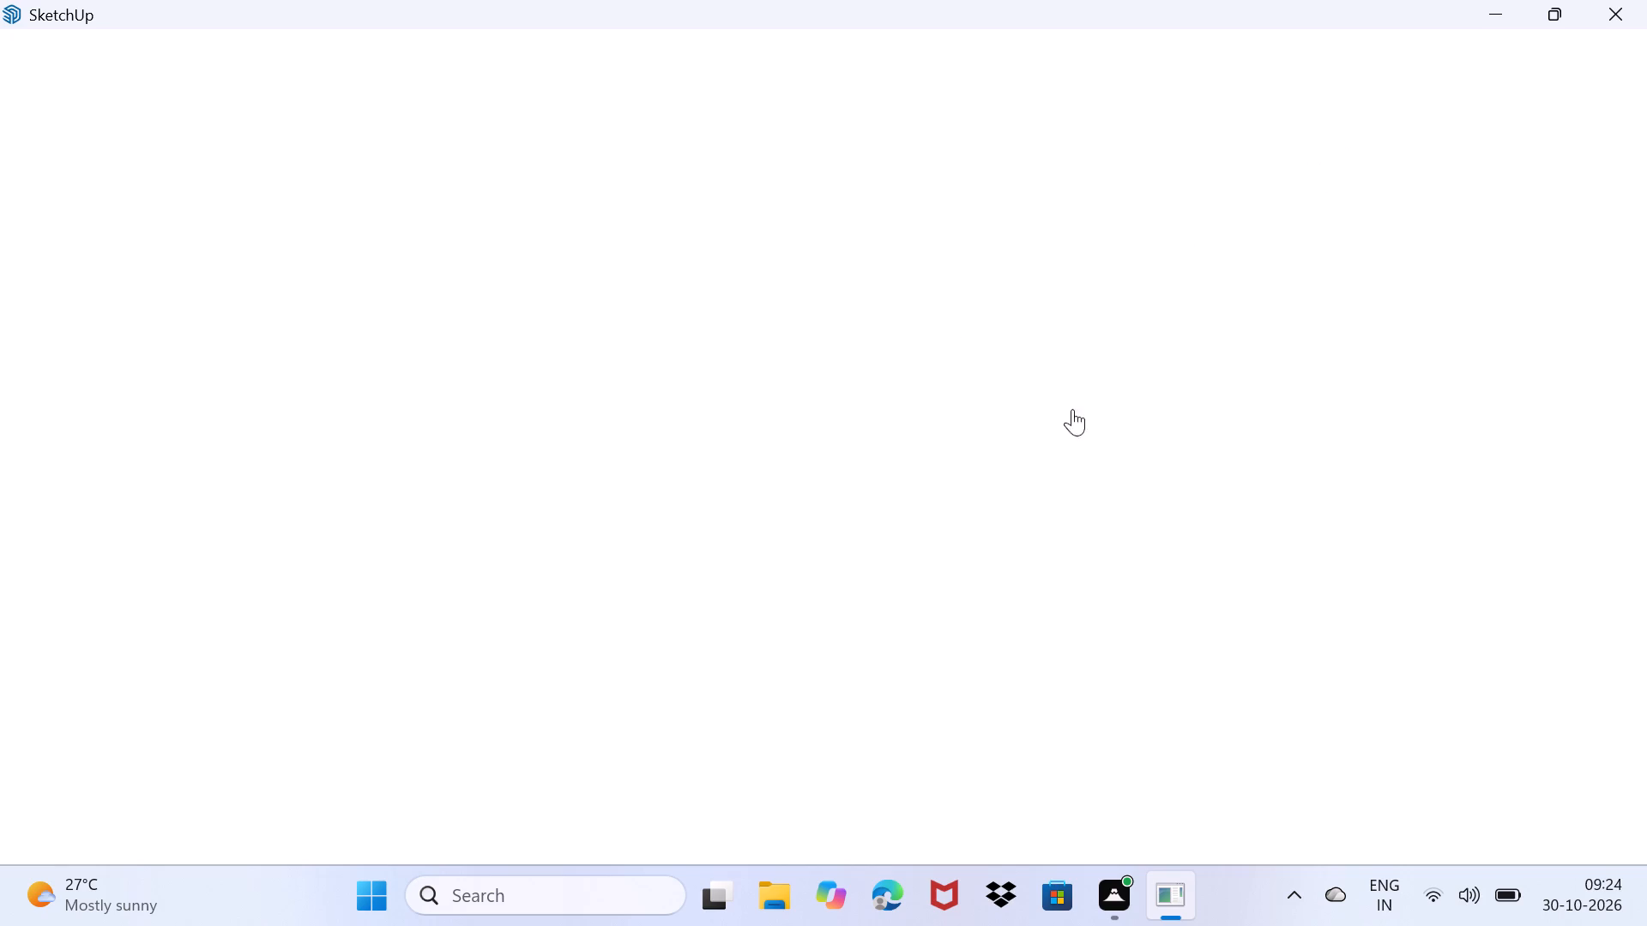
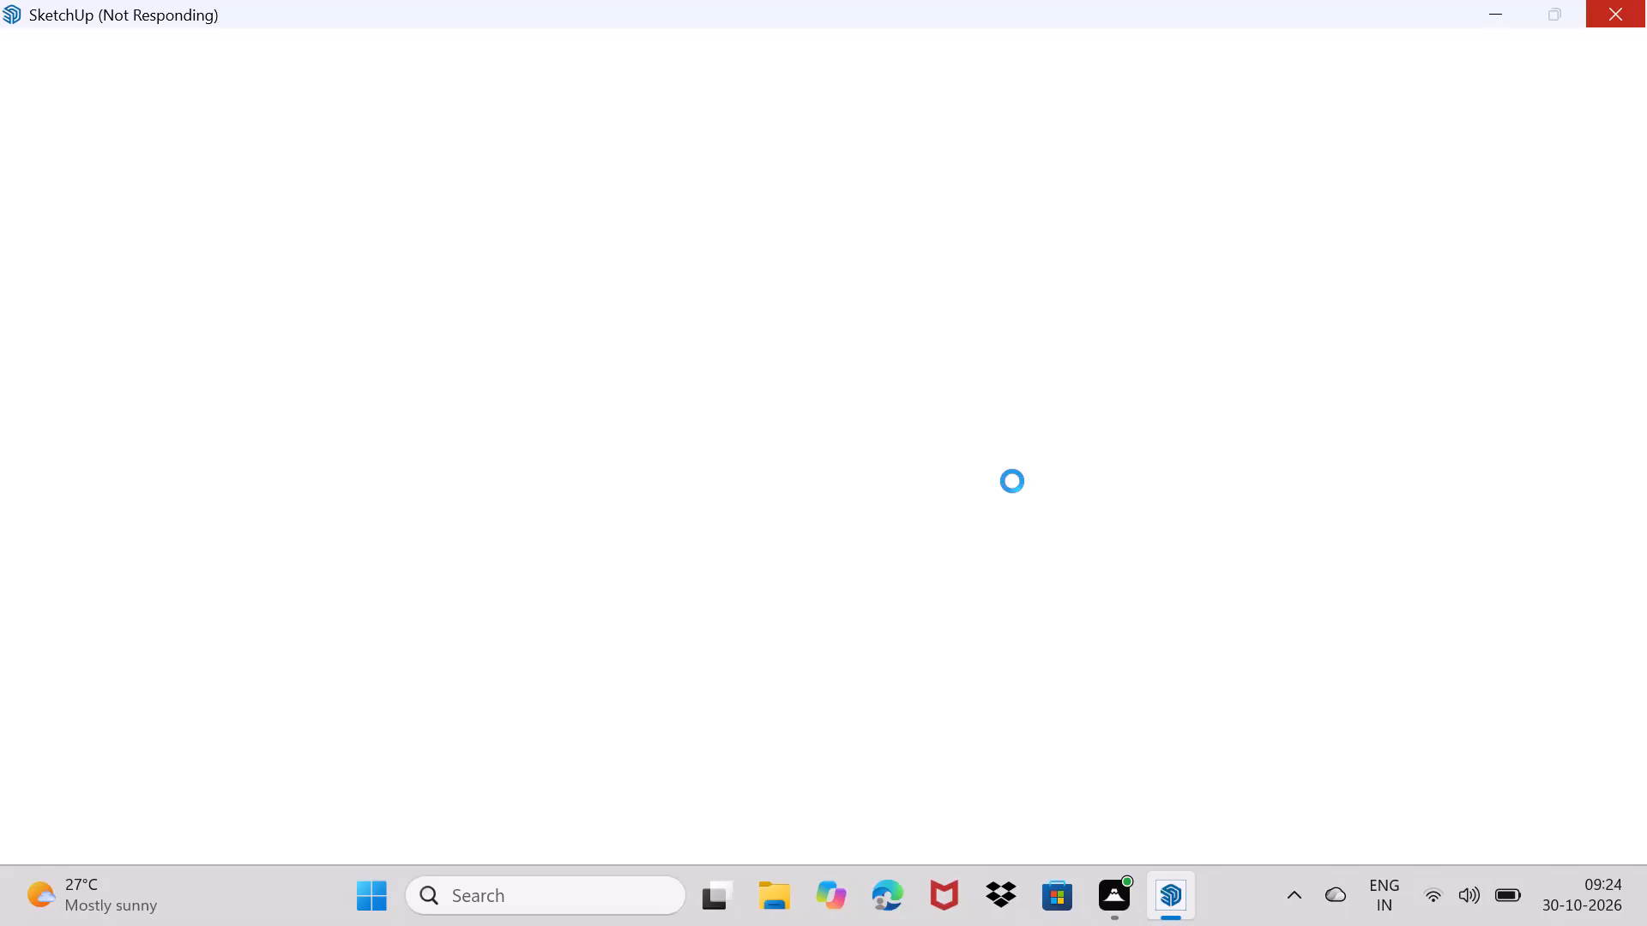
Open Windows search and browse the recently searched apps.
click(653, 905)
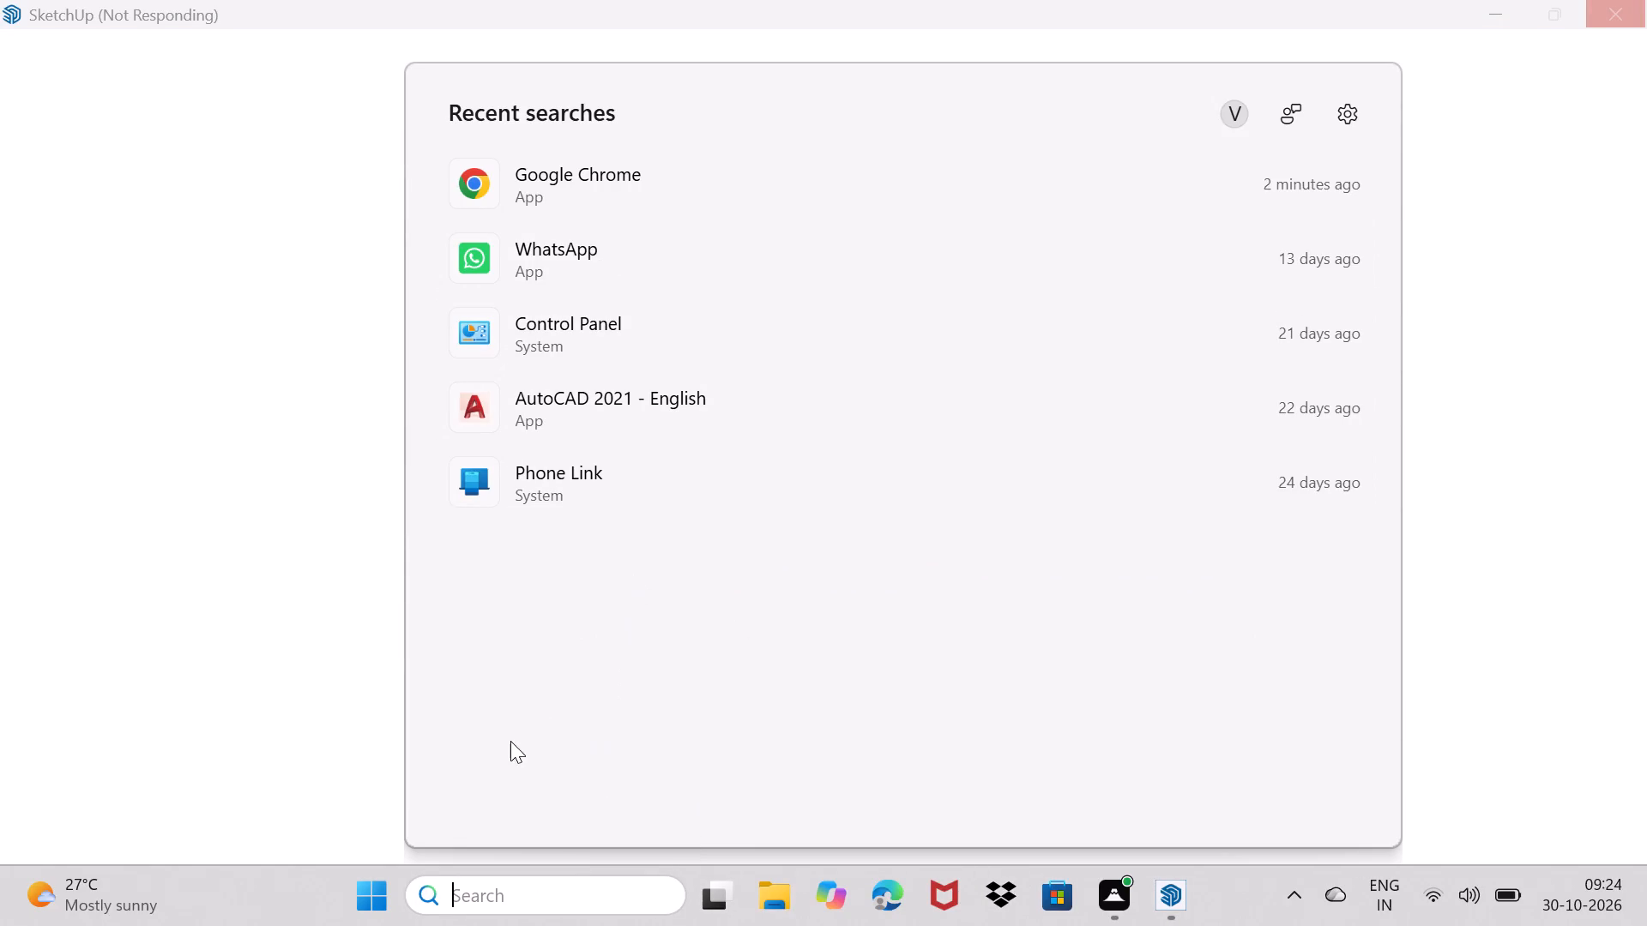
scroll(626, 635, down, 2)
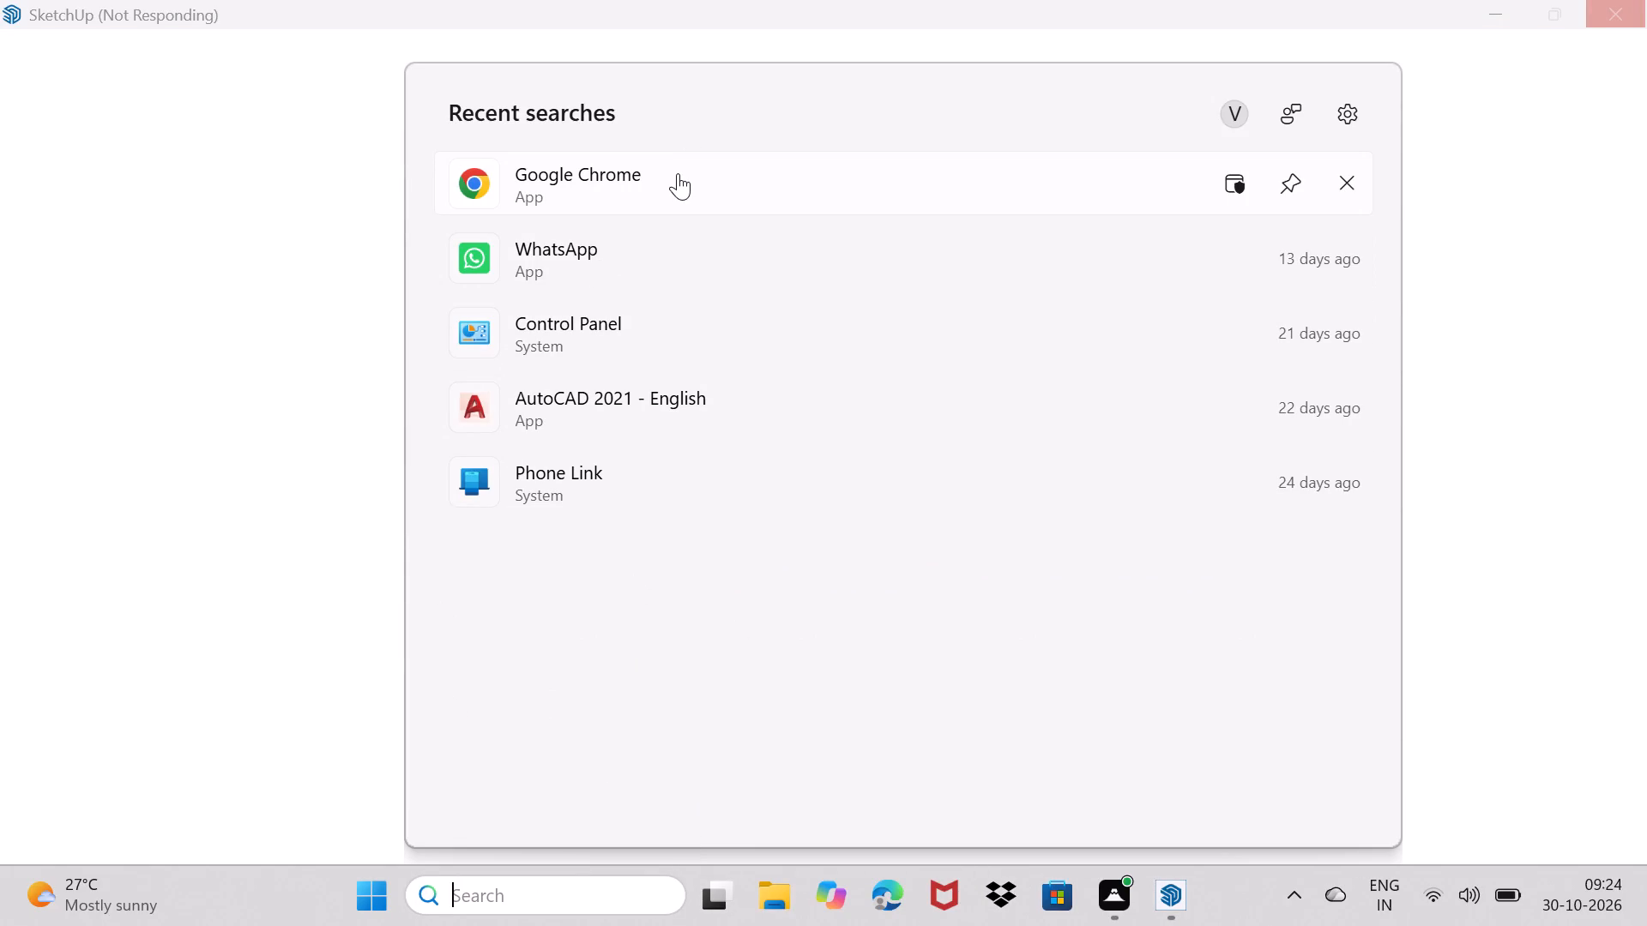
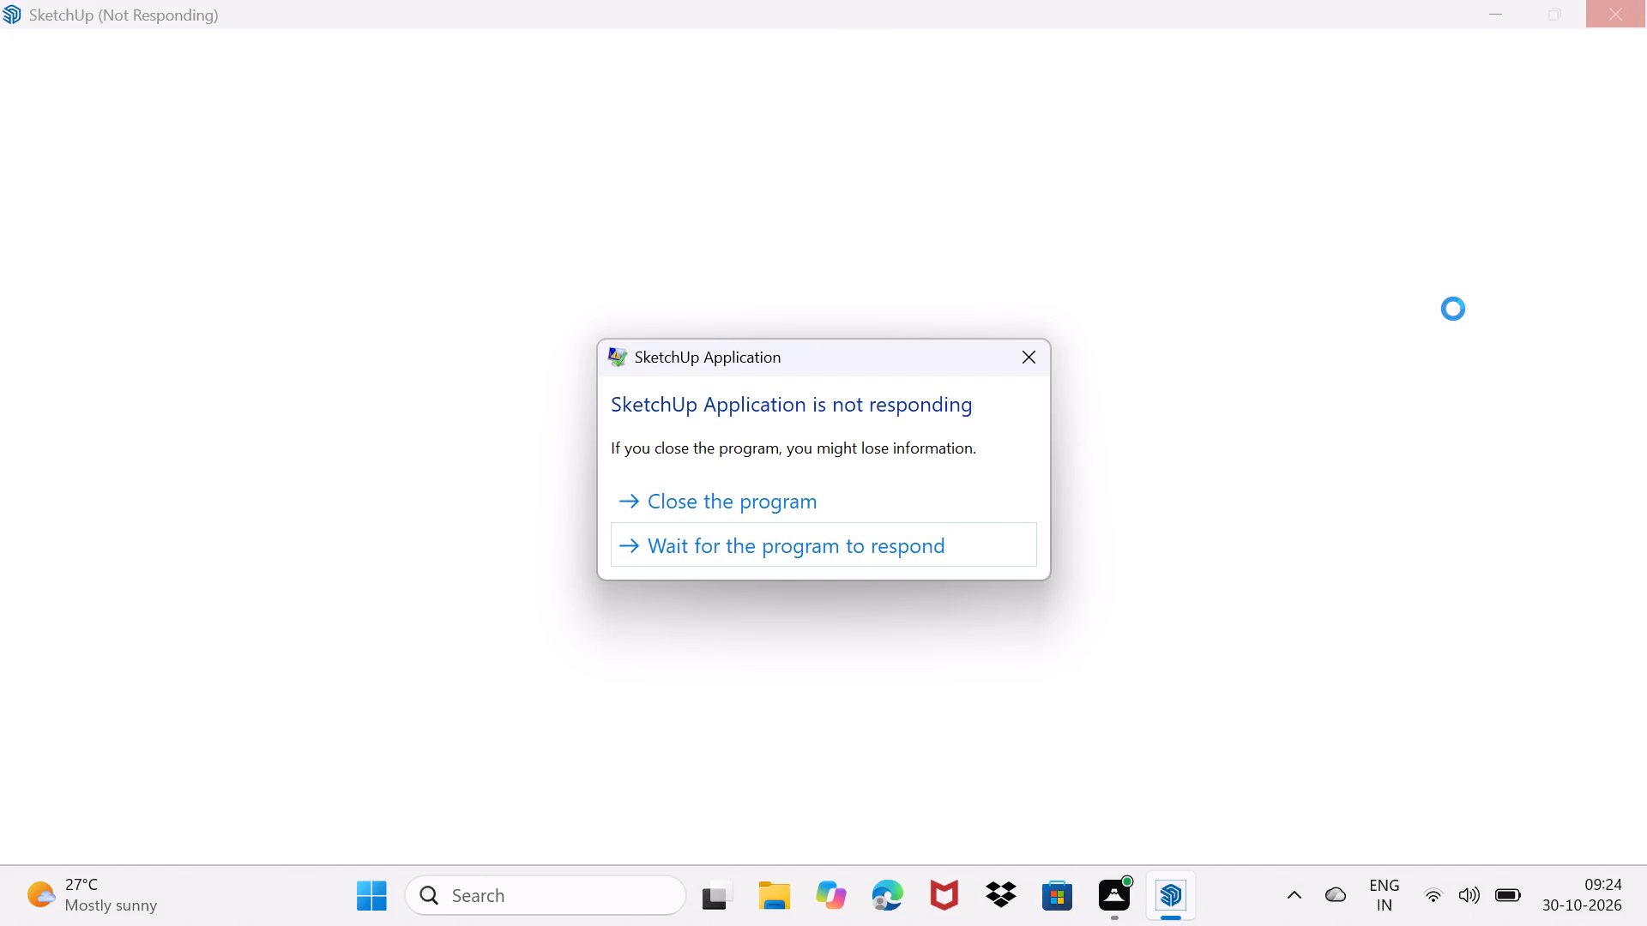
Force the unresponsive SketchUp program to close instead of waiting for it to respond.
click(896, 498)
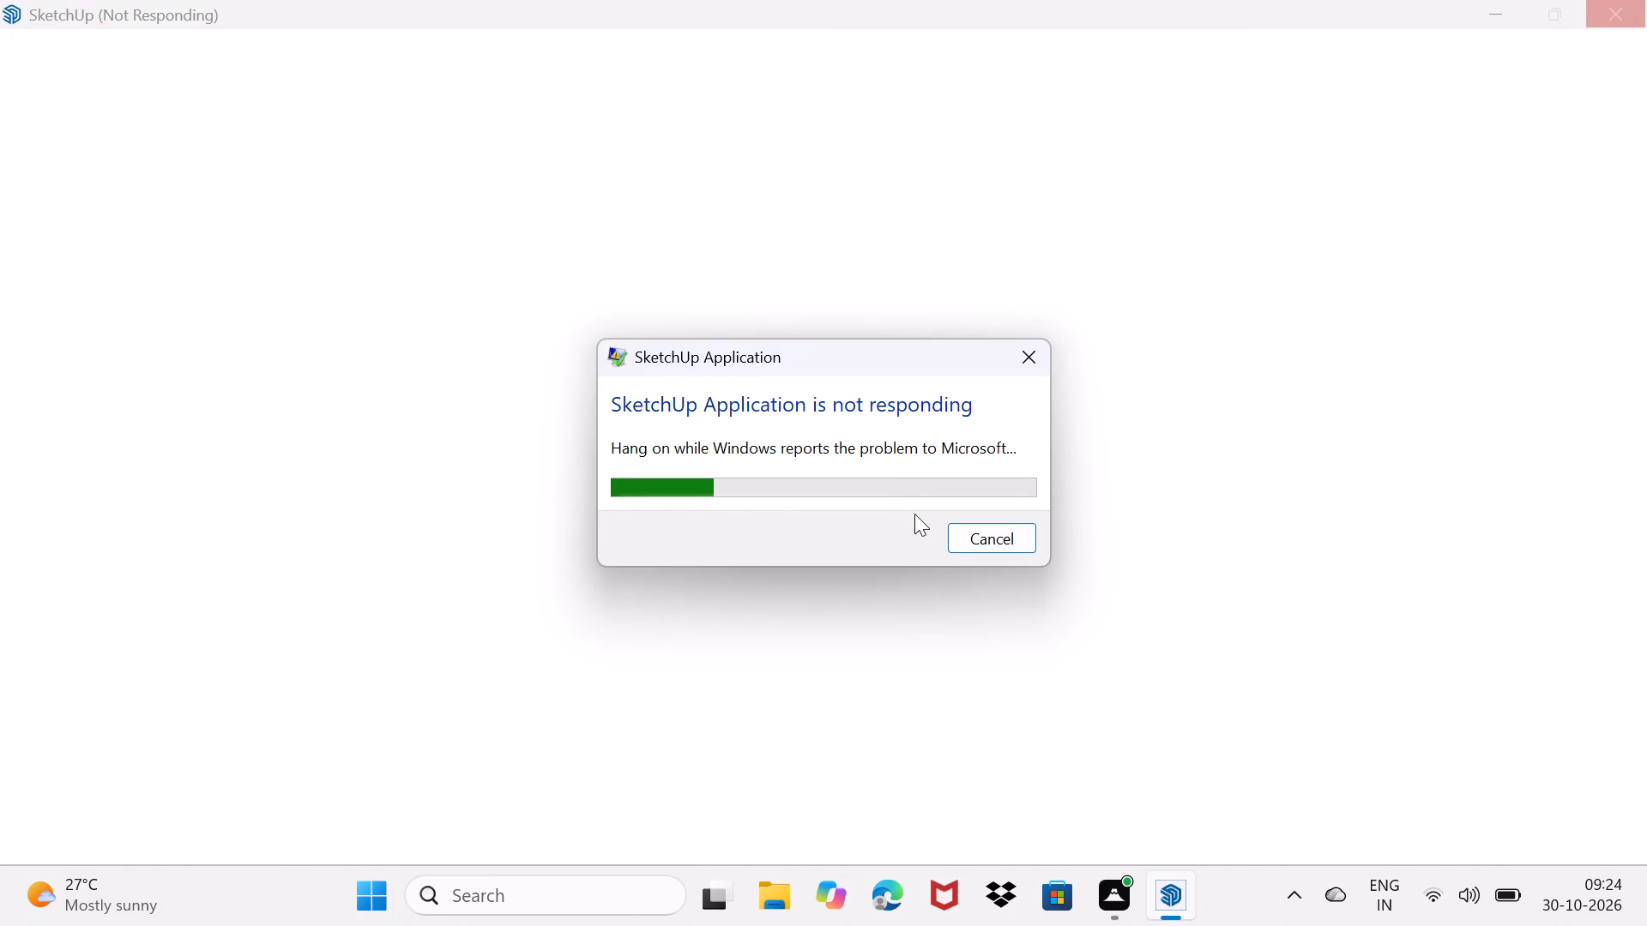
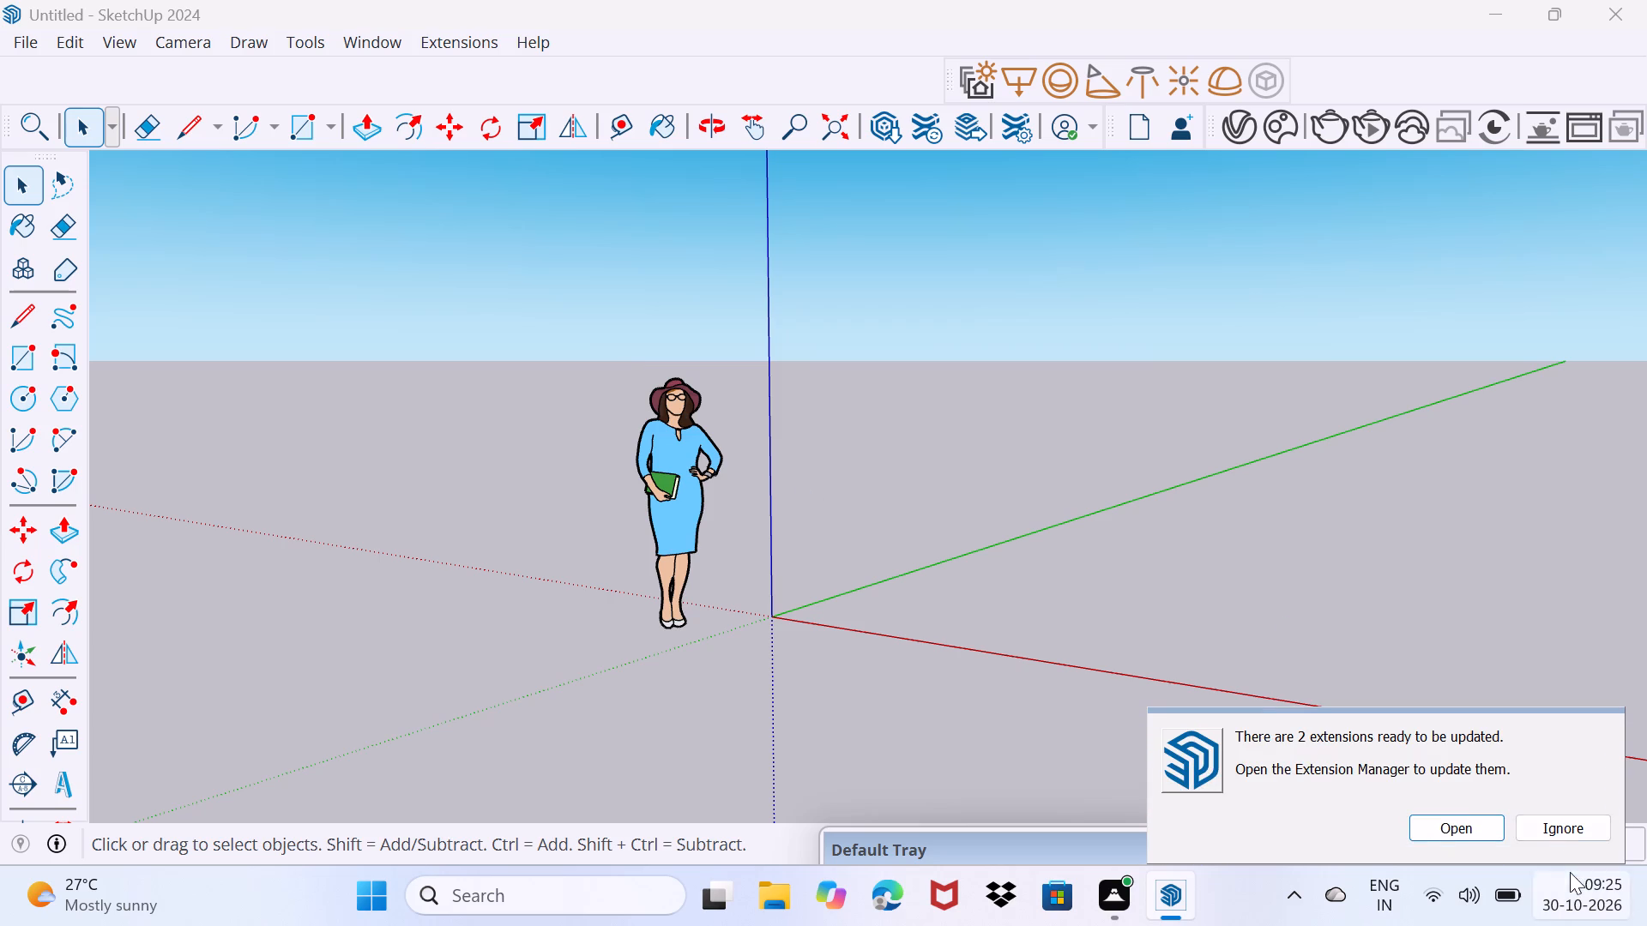
Ignore the notice about available extension updates.
click(1565, 831)
Draw a 50' by 40' rectangle on the ground beside the scale figure, starting near the red axis.
middle_drag(879, 566, 1261, 598)
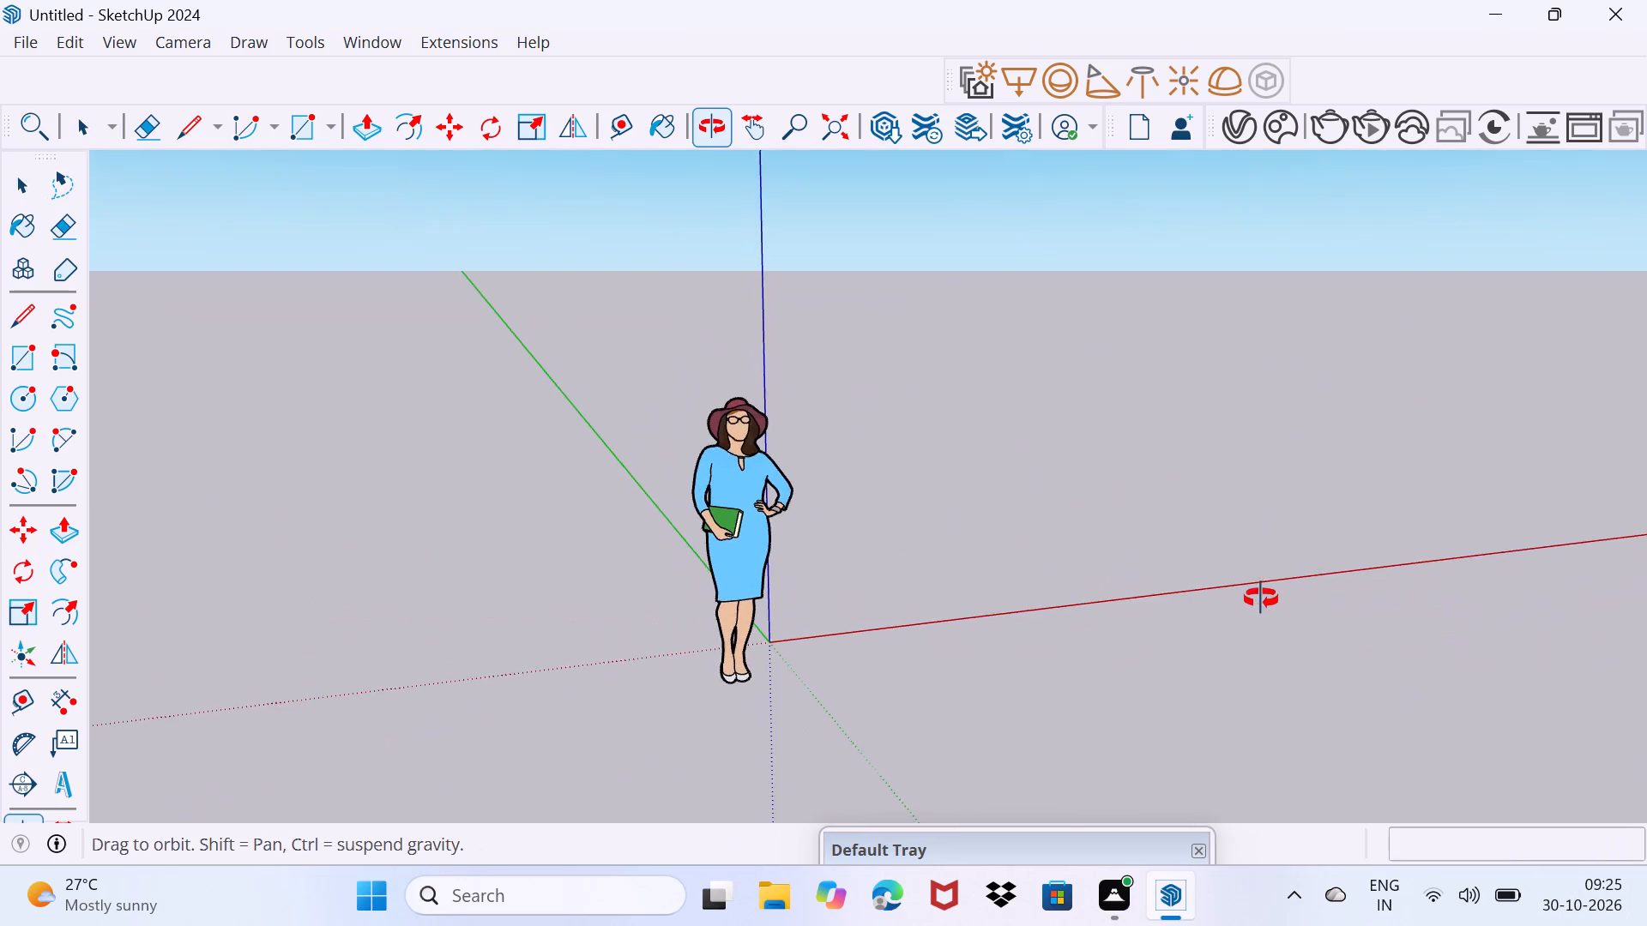
middle_drag(1261, 598, 992, 645)
scroll(942, 602, down, 2)
middle_drag(928, 598, 820, 647)
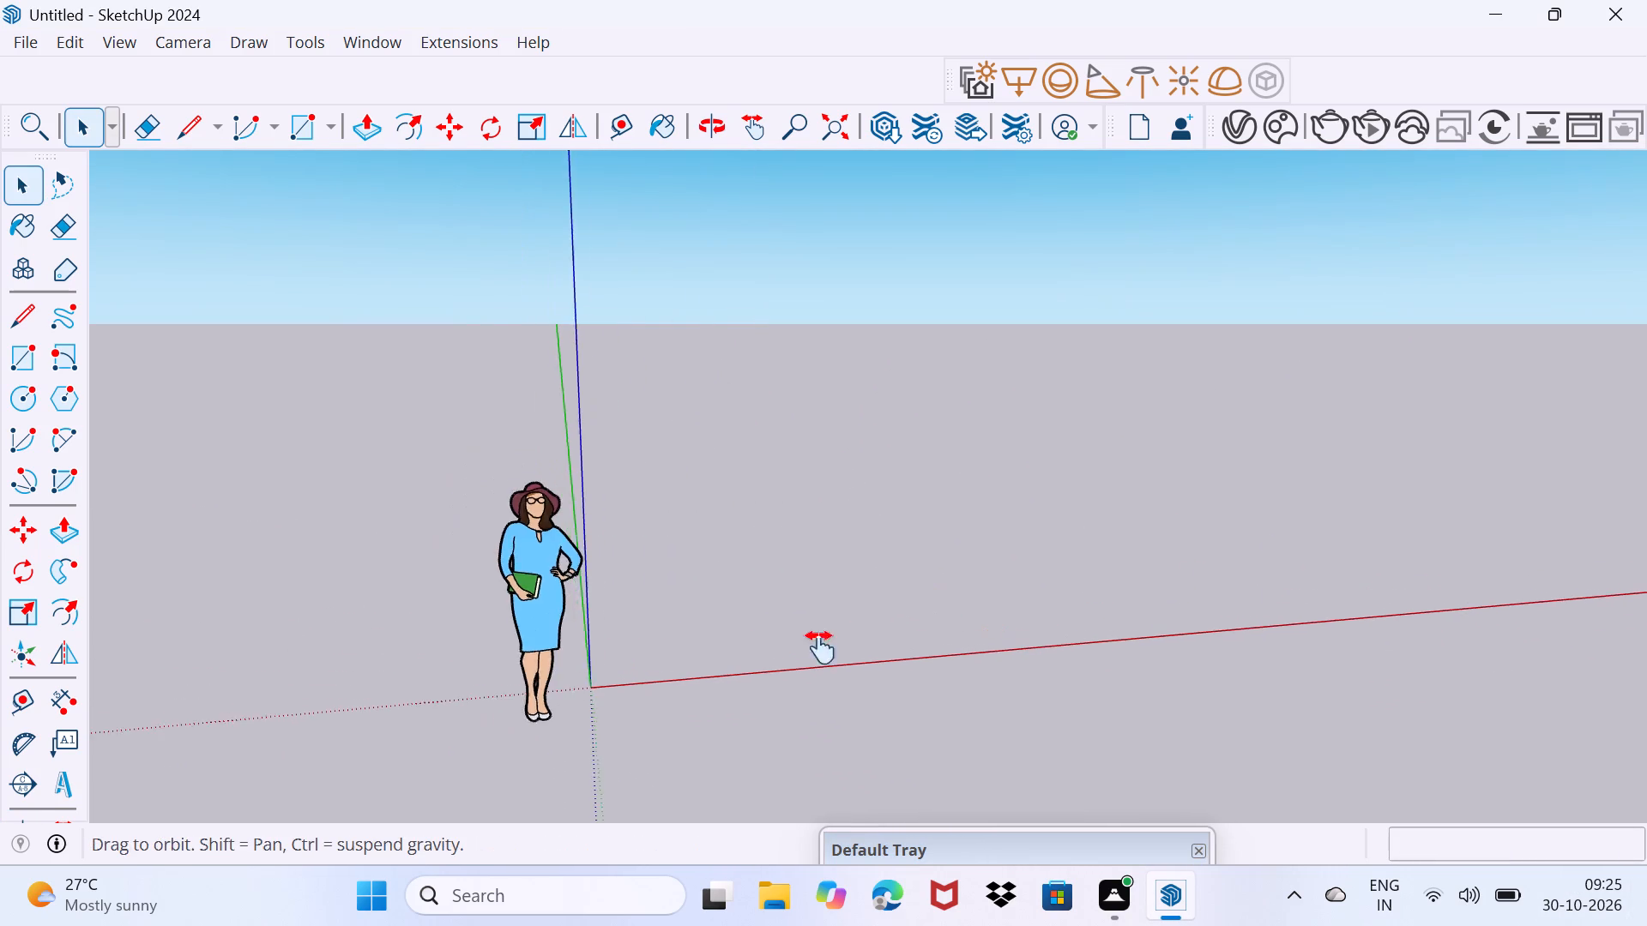
middle_drag(820, 647, 729, 639)
middle_drag(703, 663, 704, 654)
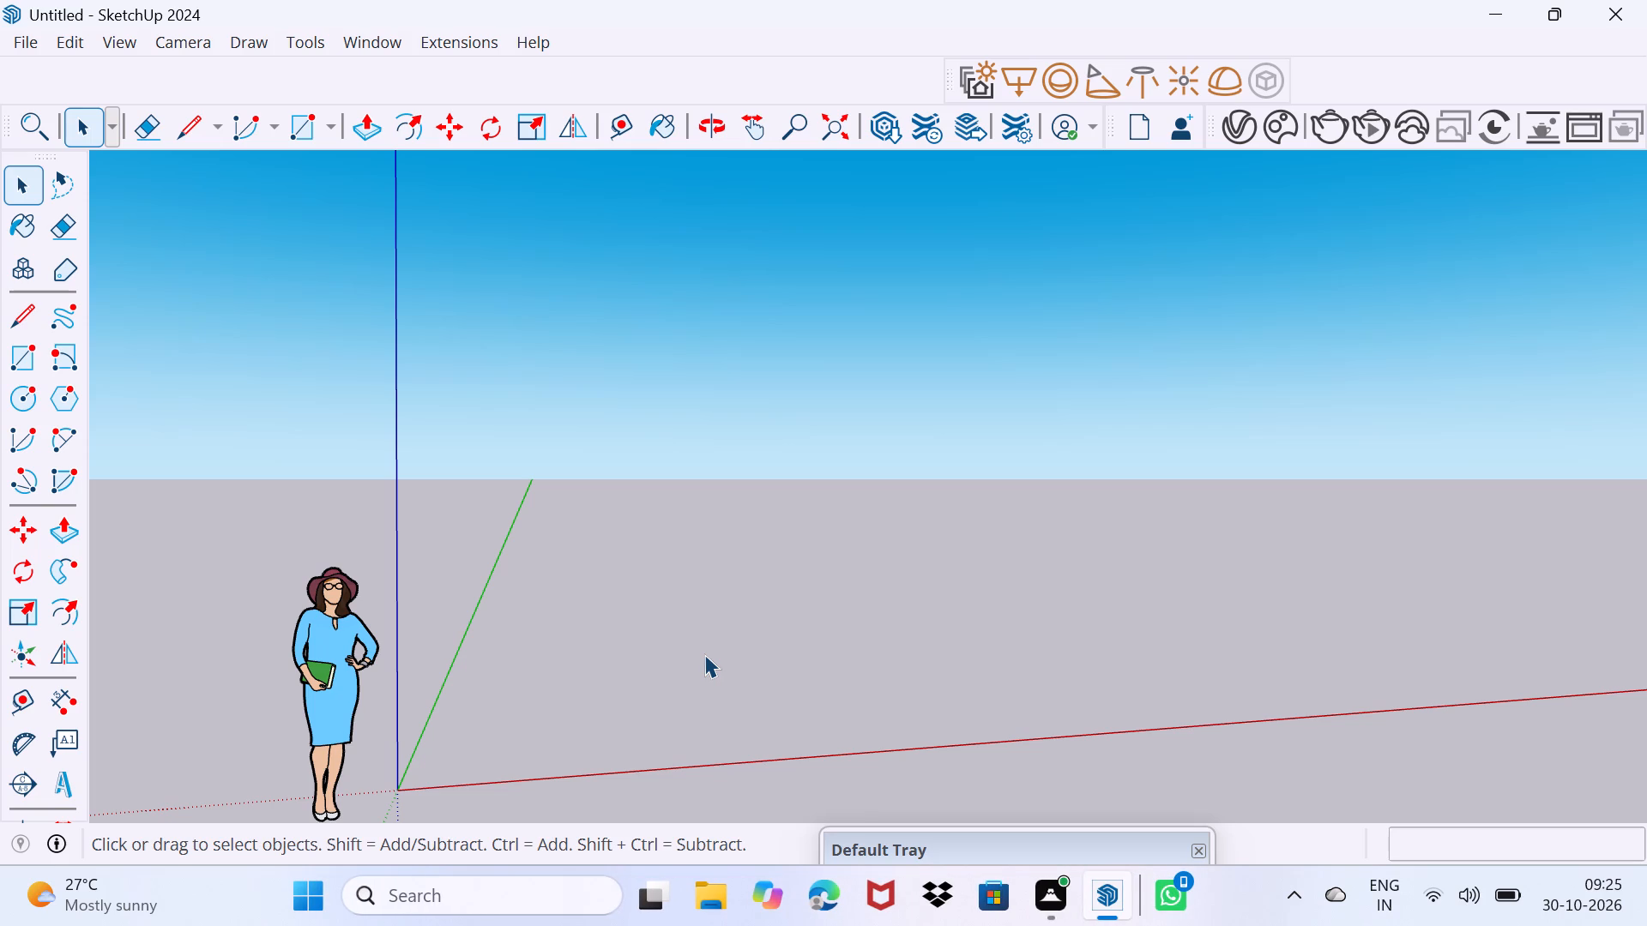
middle_drag(691, 682, 691, 691)
scroll(687, 653, down, 2)
middle_drag(680, 697, 624, 646)
middle_drag(672, 690, 656, 707)
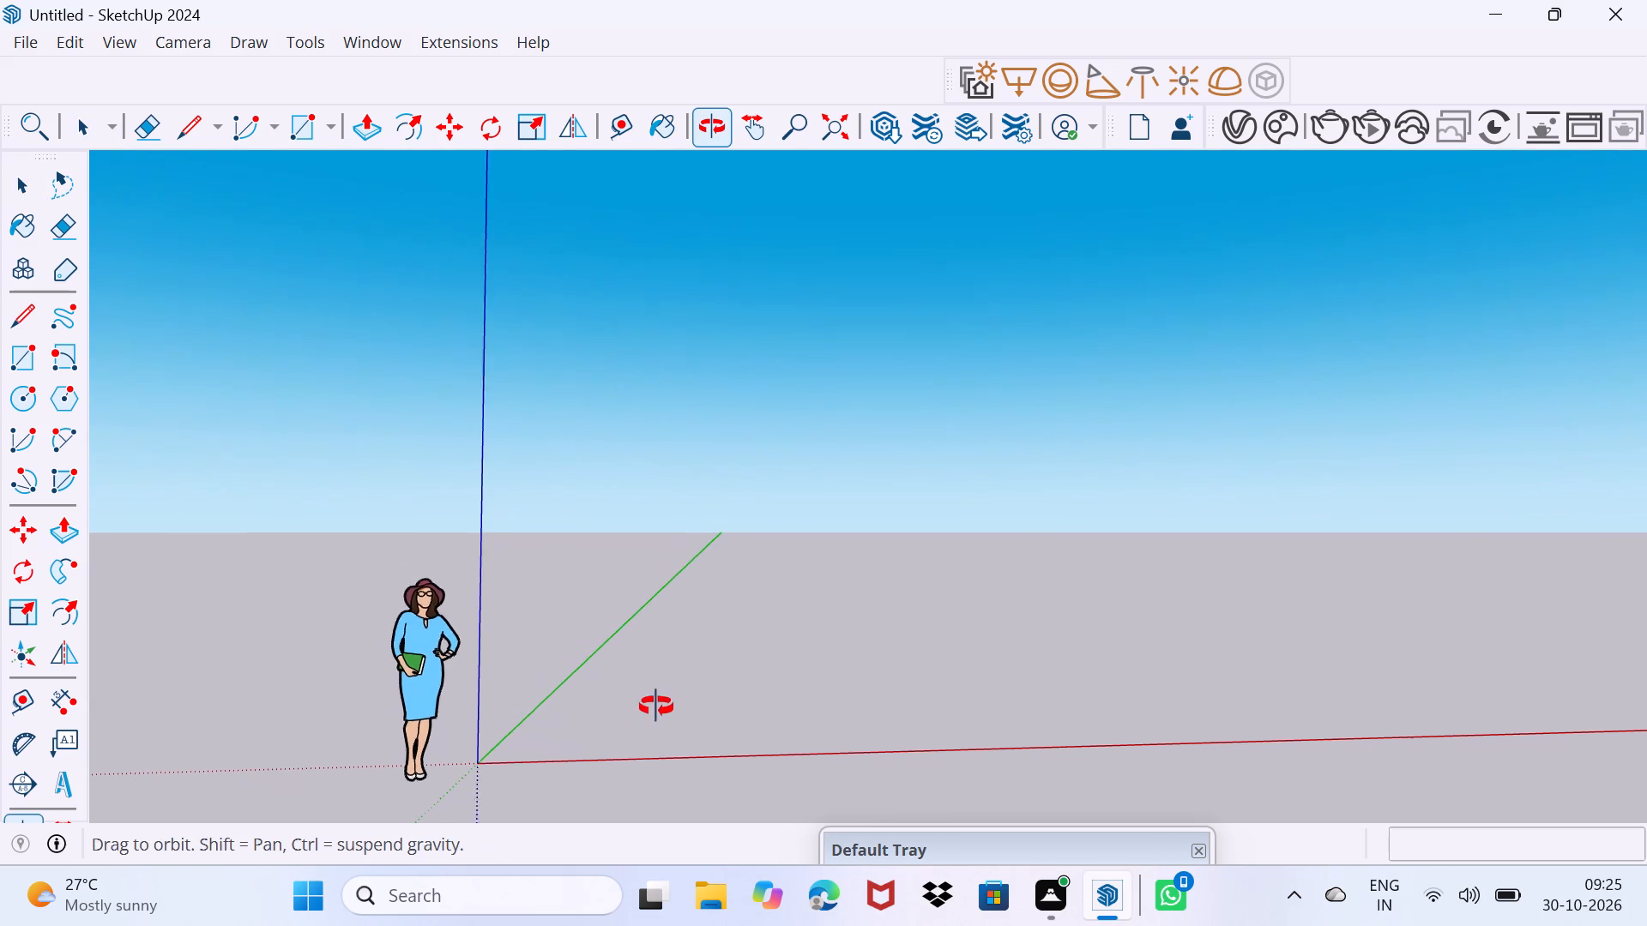
middle_drag(656, 707, 655, 707)
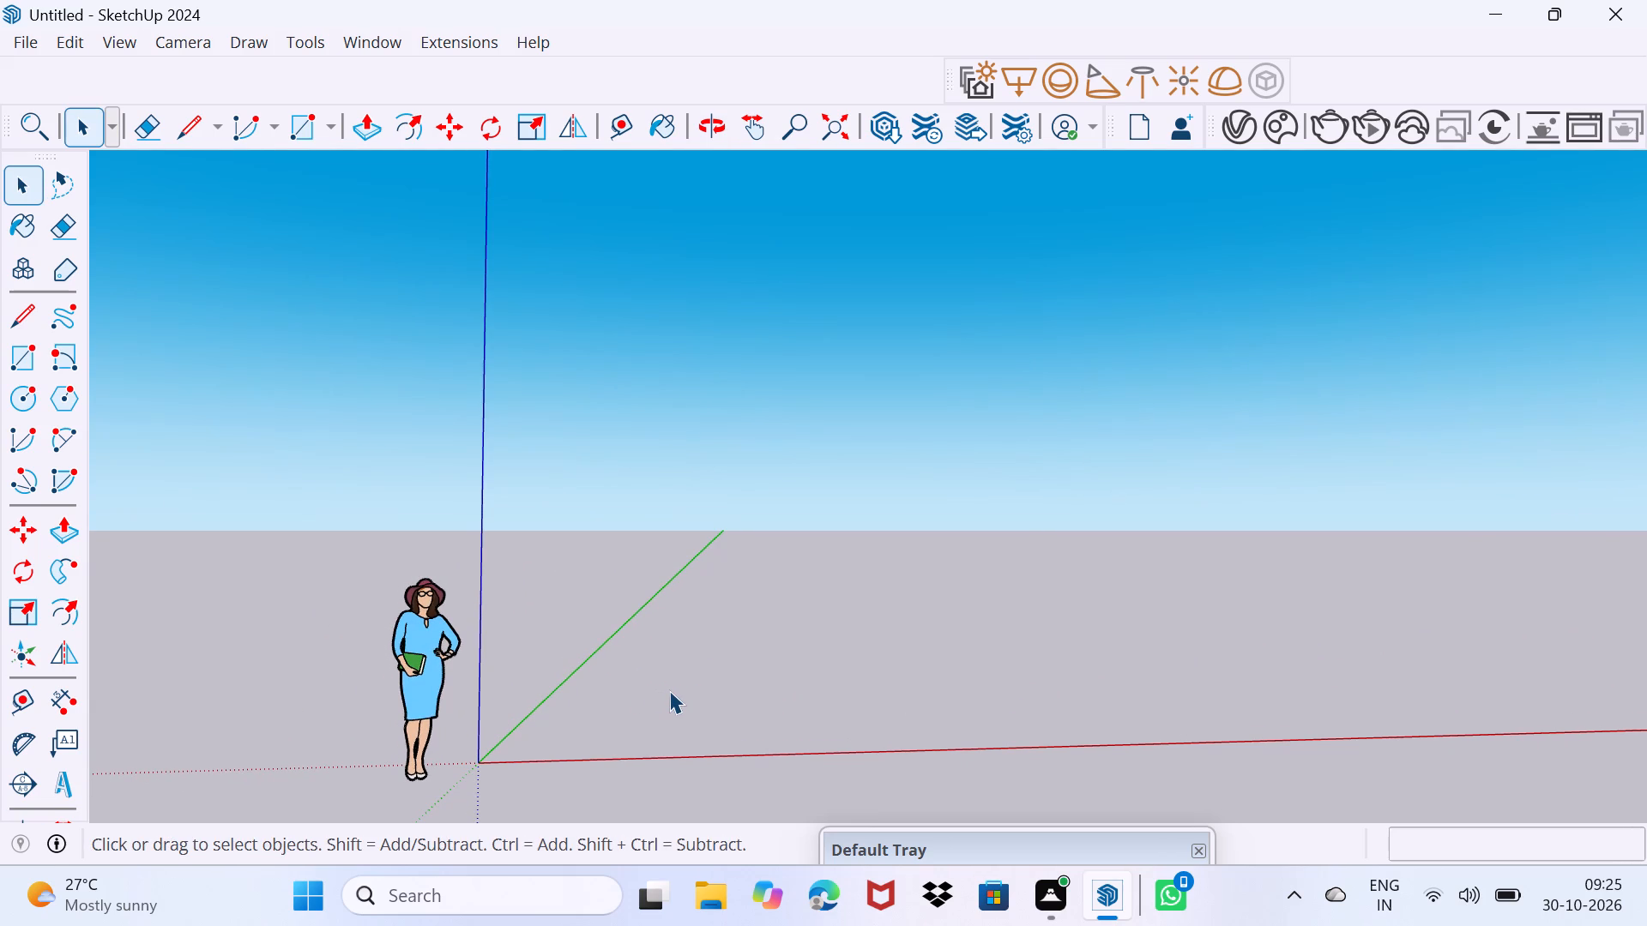
scroll(669, 690, up, 1)
middle_drag(667, 693, 649, 703)
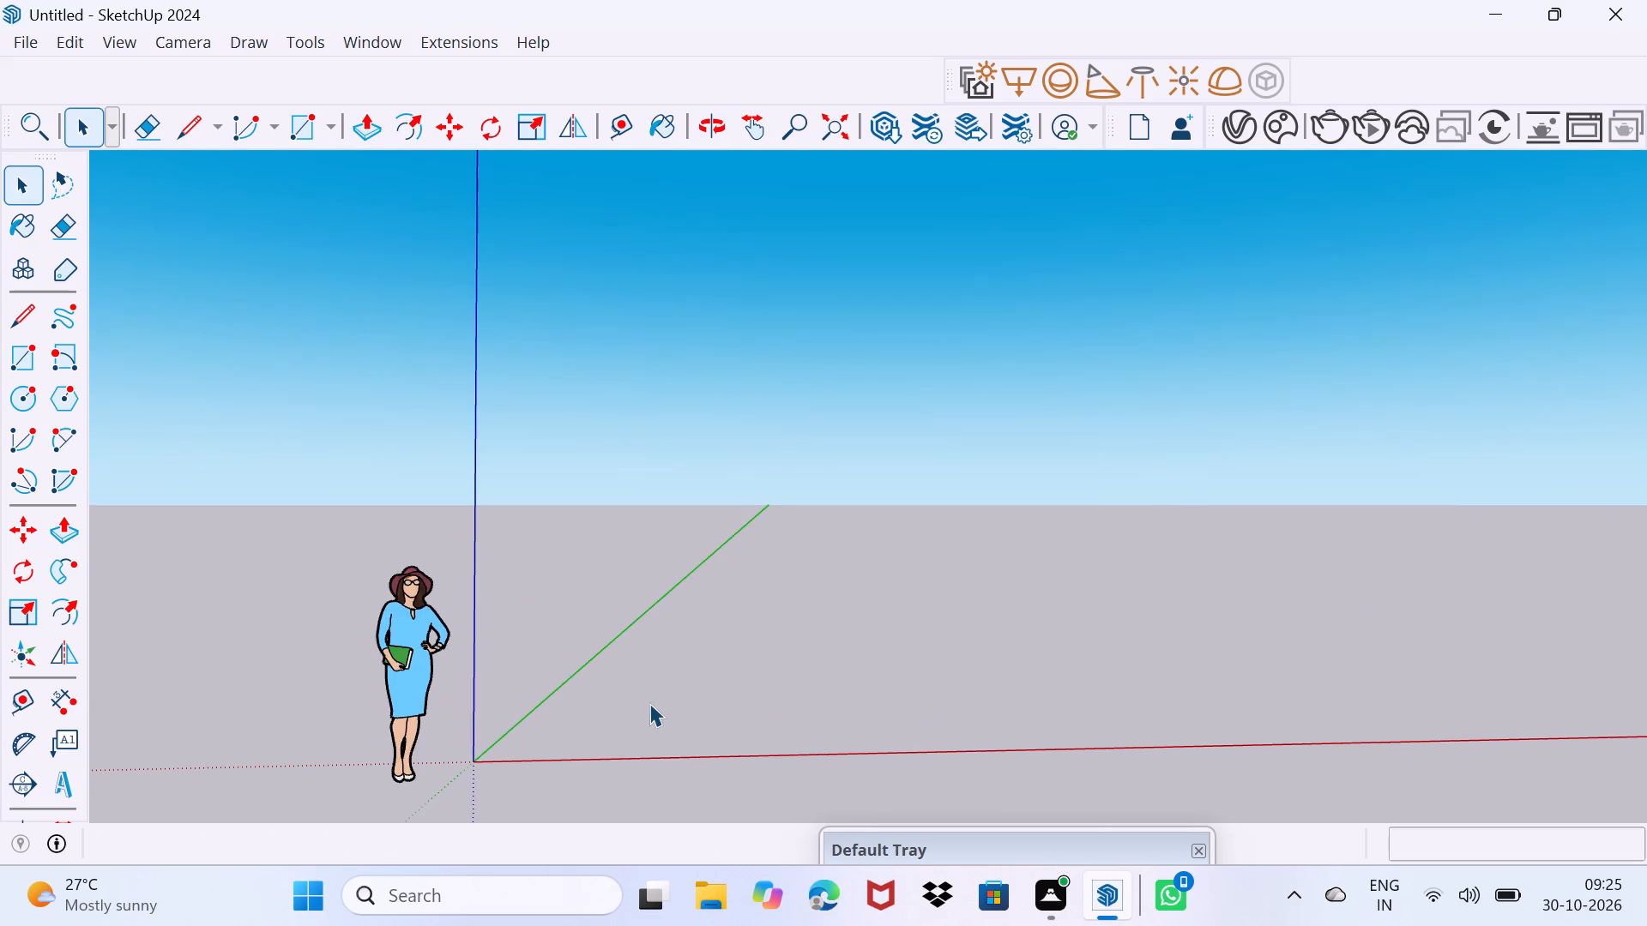
key(r)
click(685, 749)
middle_drag(892, 694, 885, 780)
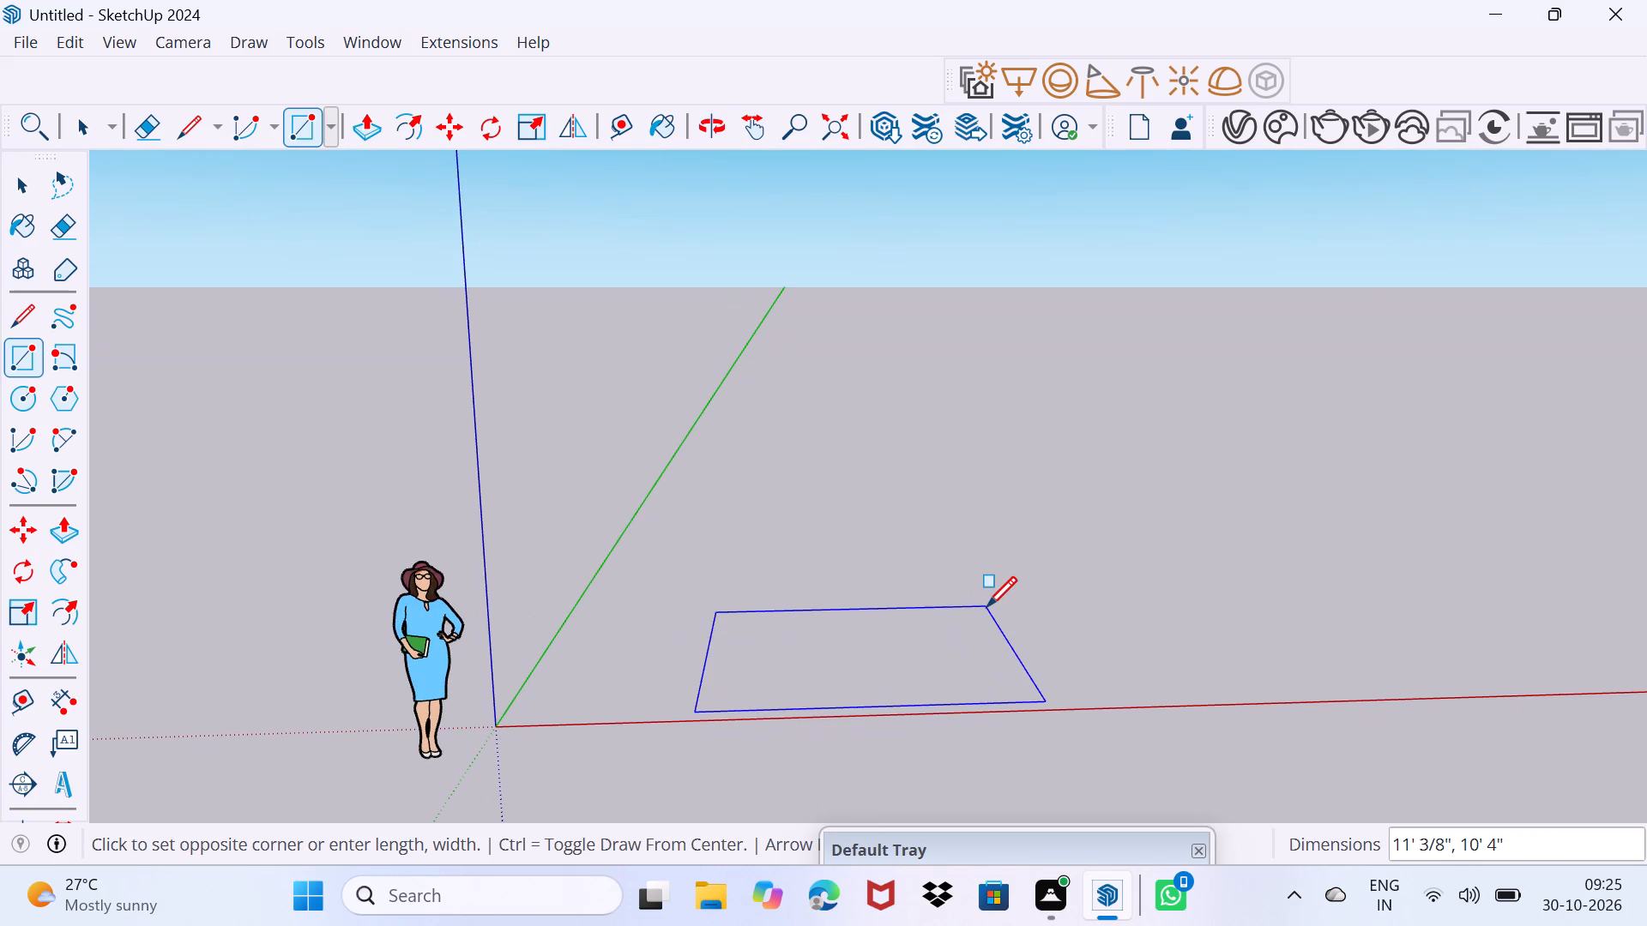
key(5)
text(0')
key(comma)
text(40')
key(Return)
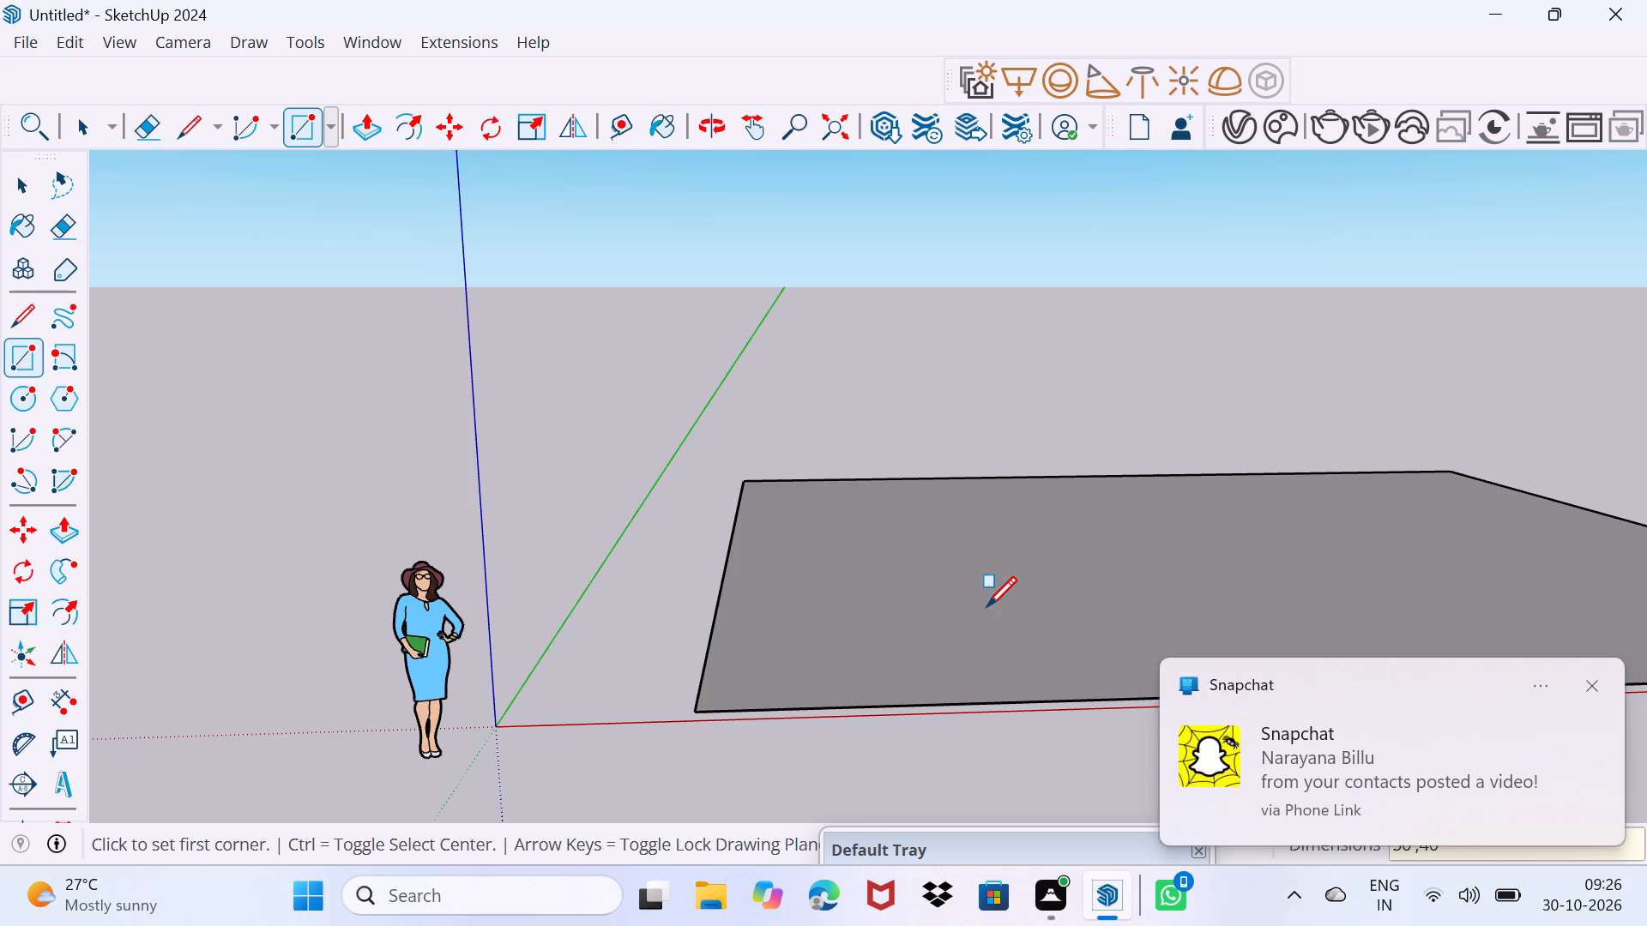
key(space)
Push/Pull the ground rectangle up 10' to form the first storey block.
scroll(1026, 610, down, 3)
middle_drag(1053, 613, 1025, 610)
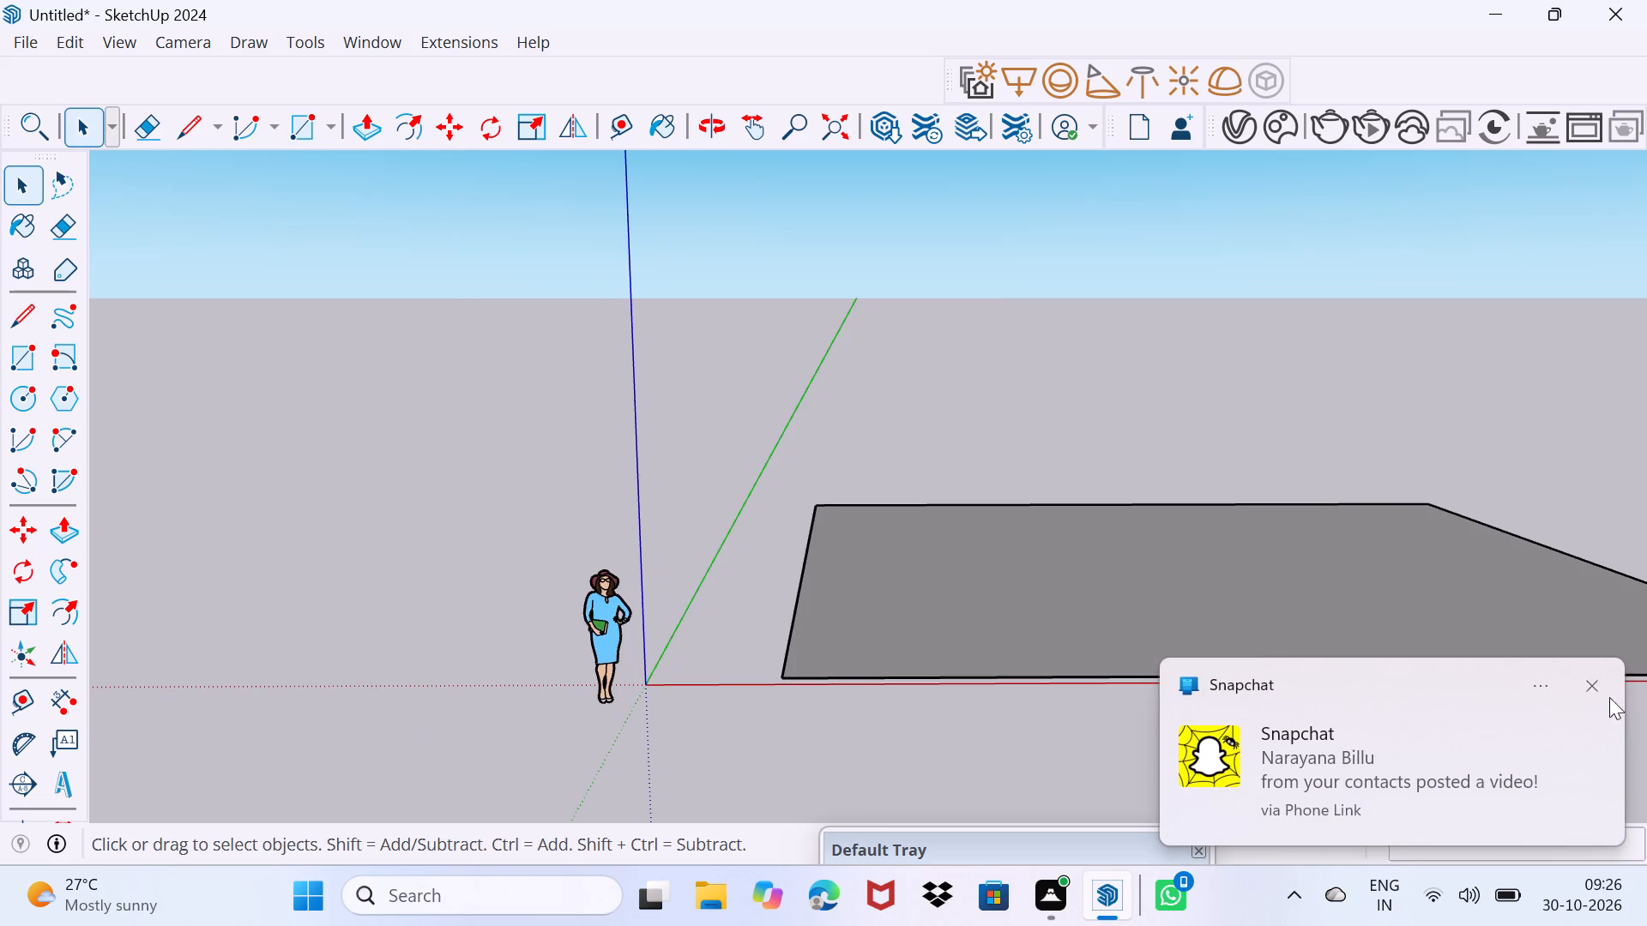
click(1586, 689)
click(1238, 629)
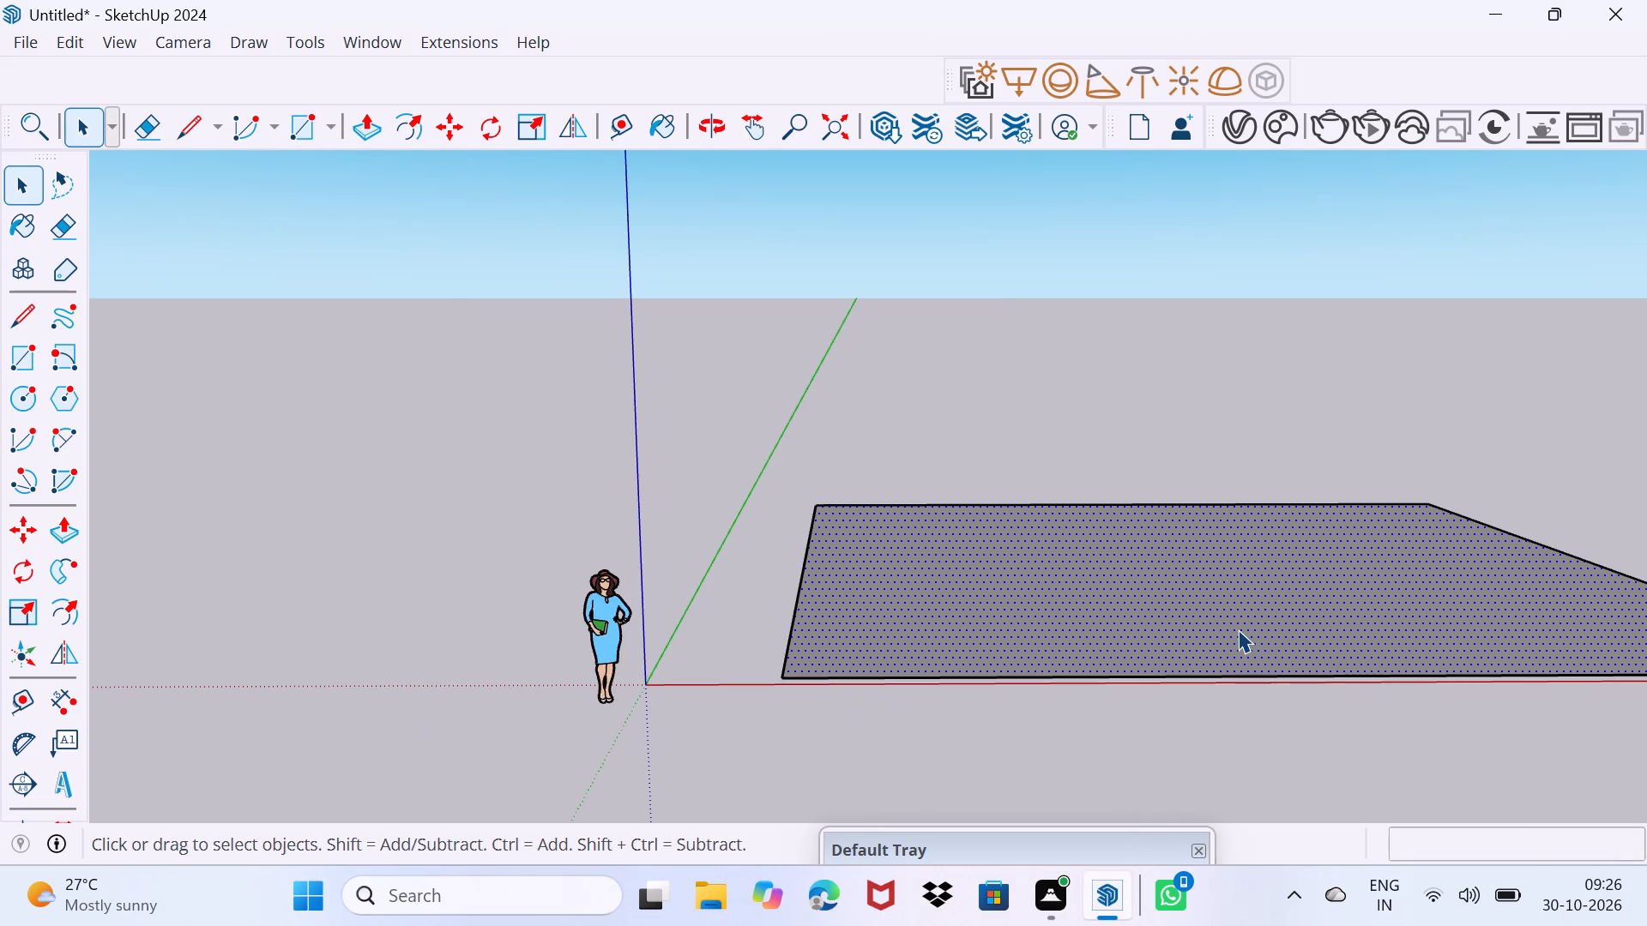
key(p)
click(1238, 629)
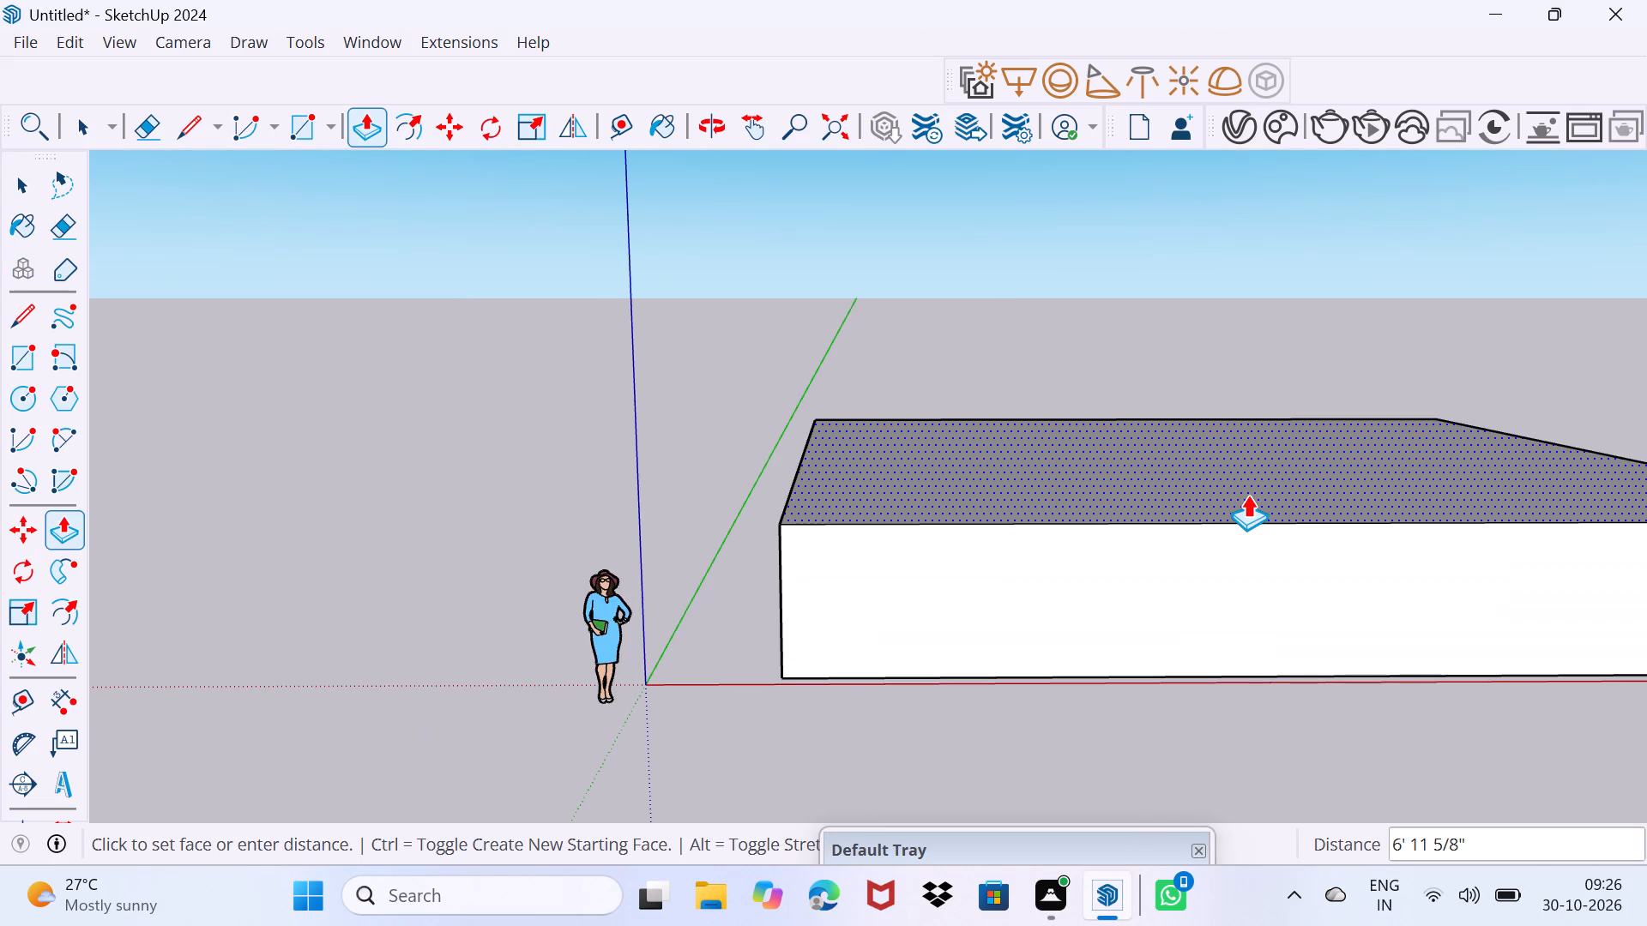
text(10')
key(Return)
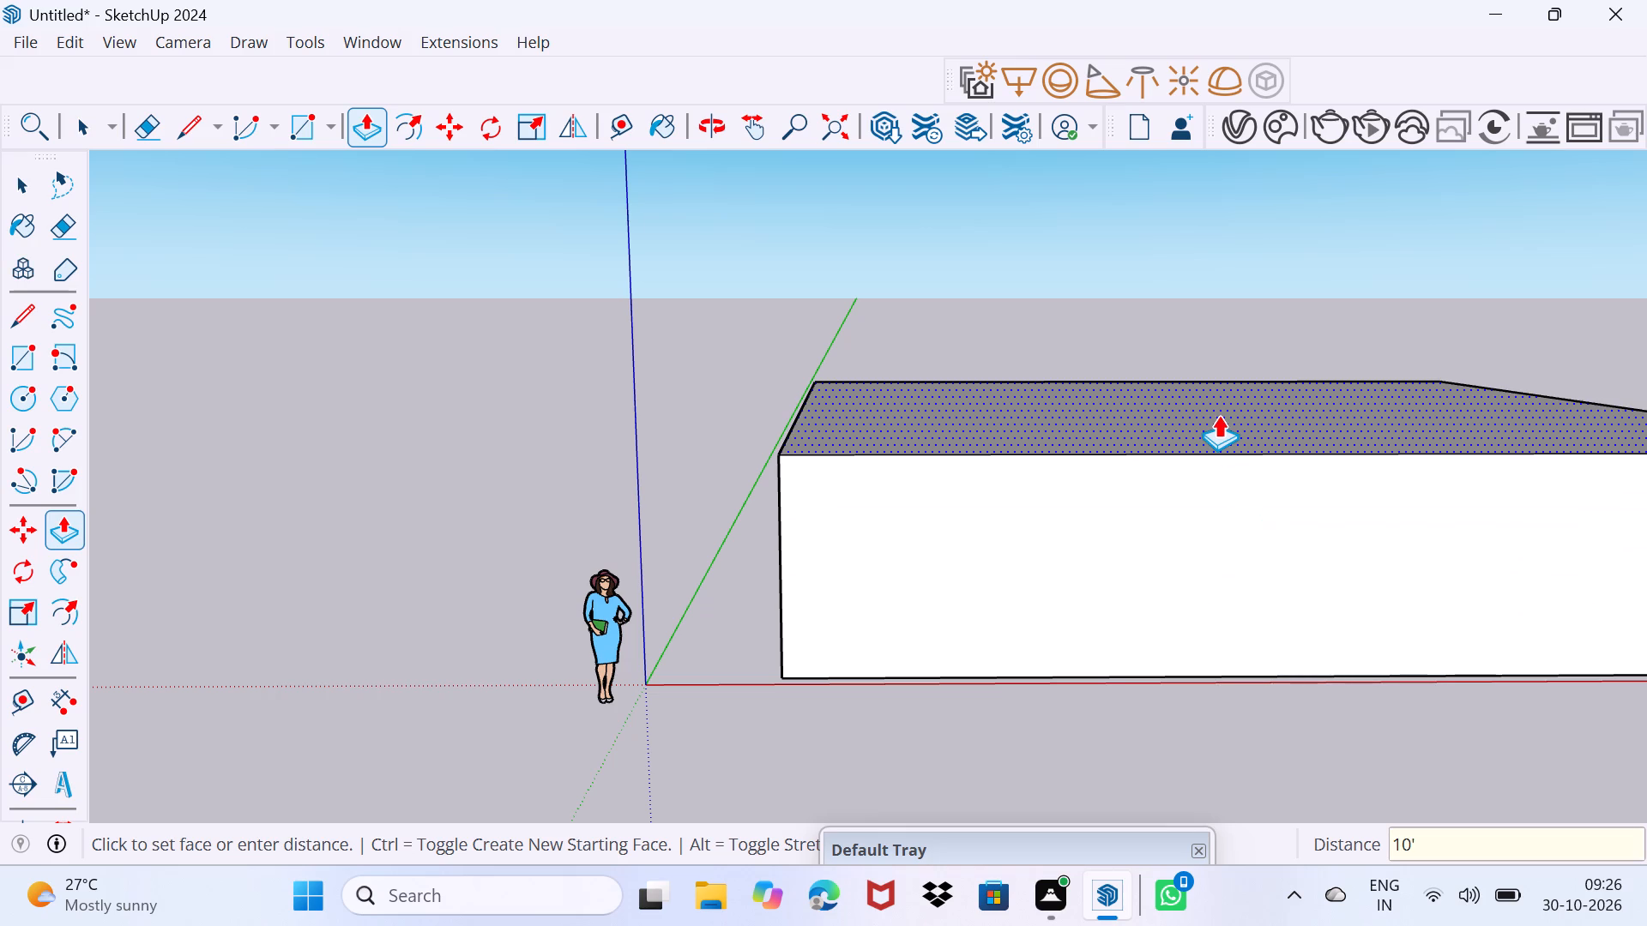
Stack two more 10' storeys on the block by pulling up its top face, keeping a dividing edge at each level.
click(1218, 415)
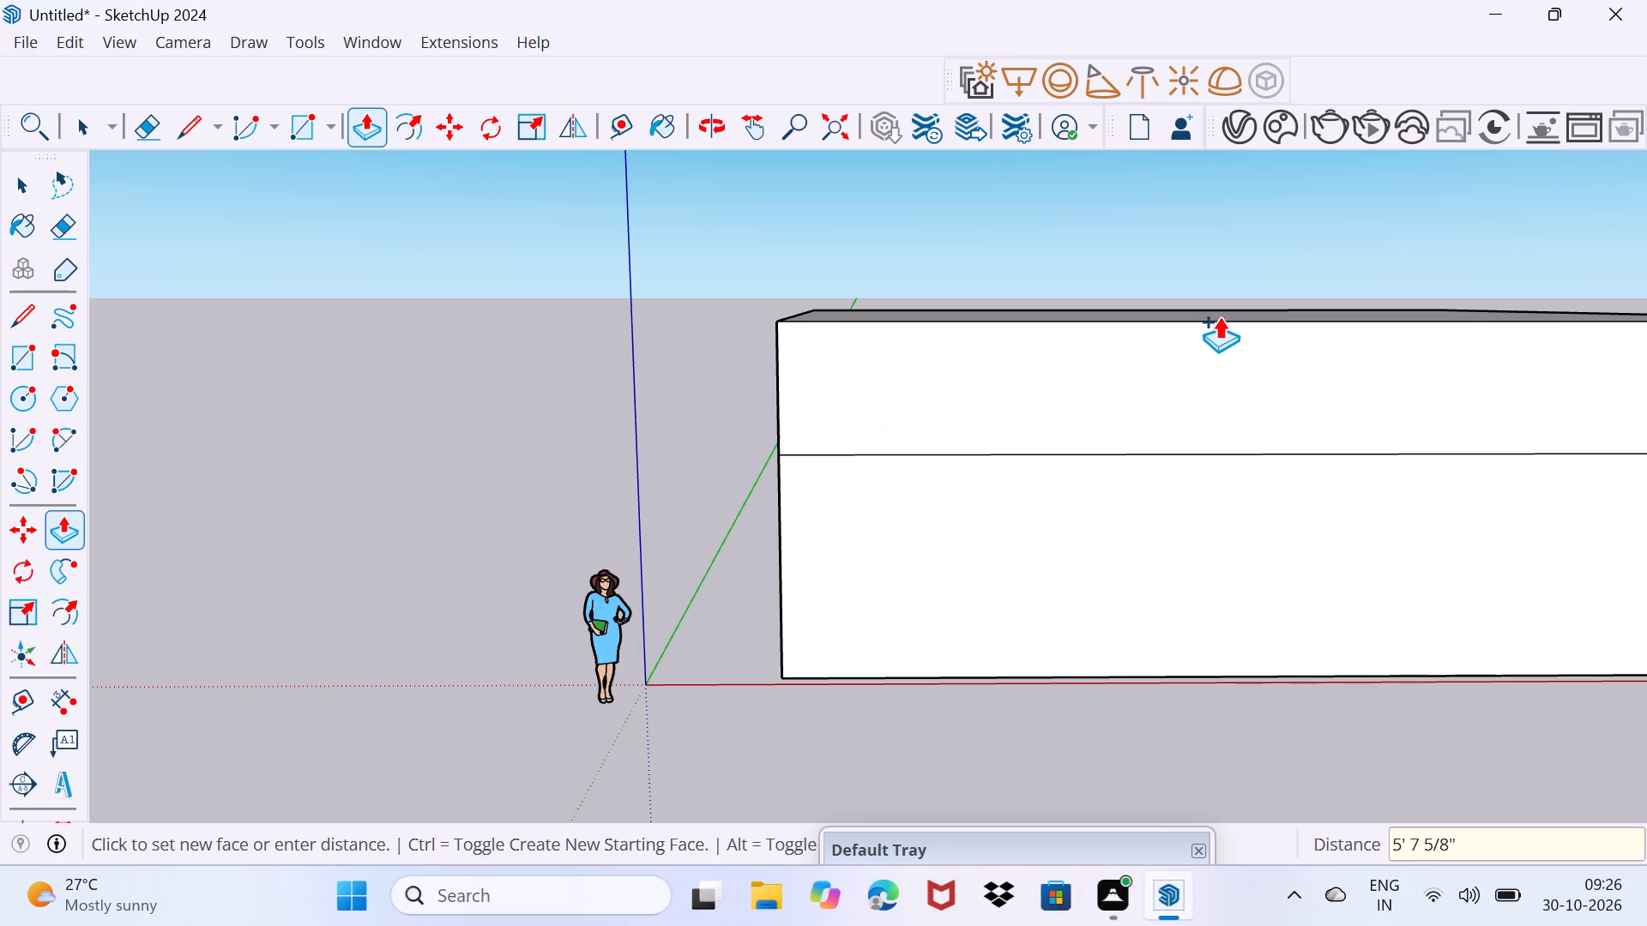
text(10')
key(Return)
scroll(1215, 300, down, 2)
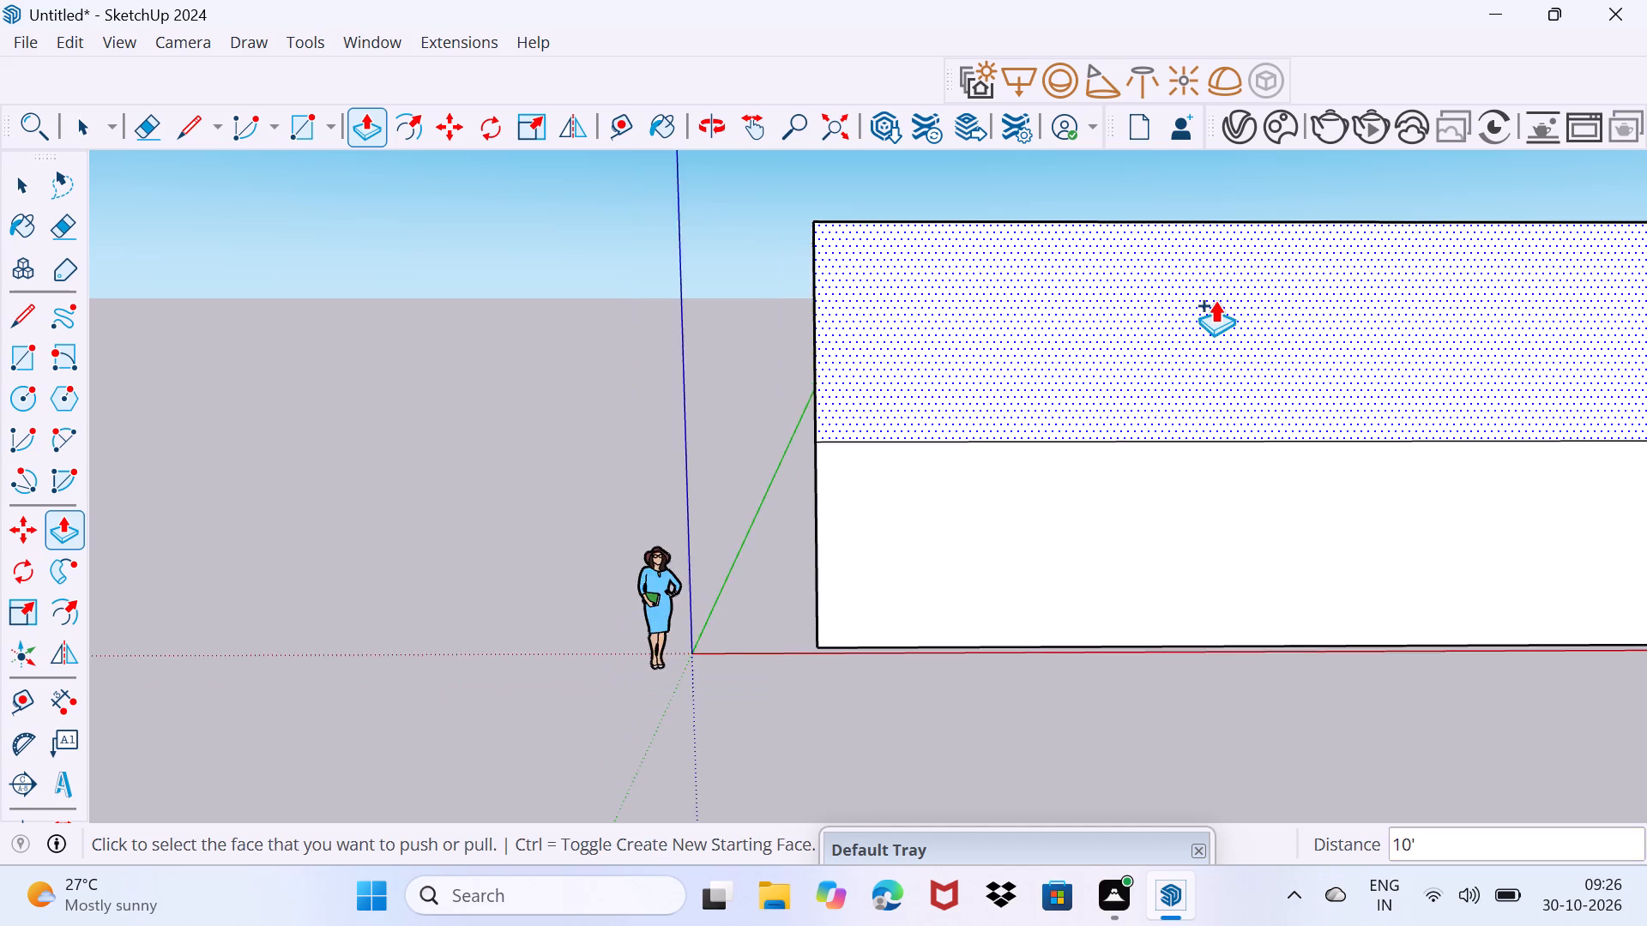
middle_drag(1215, 300, 1186, 426)
click(1211, 304)
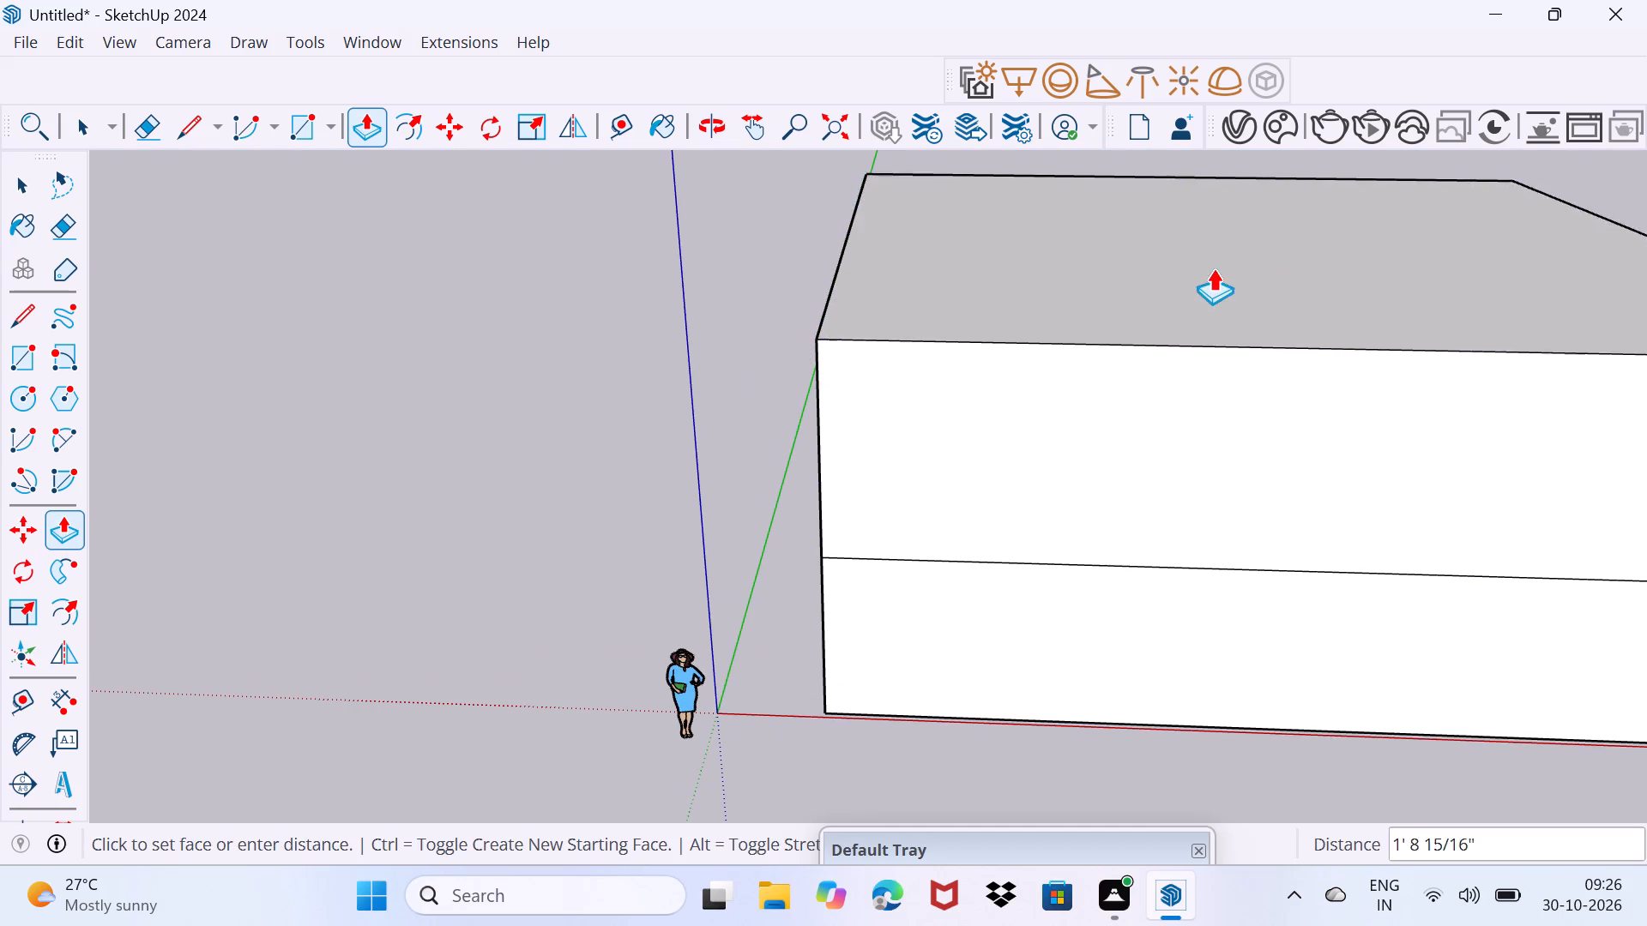
text(10')
key(Return)
key(space)
Draw a 30' vertical line down the front of the block from top edge to base, off-centre toward the scale figure.
scroll(1205, 280, down, 3)
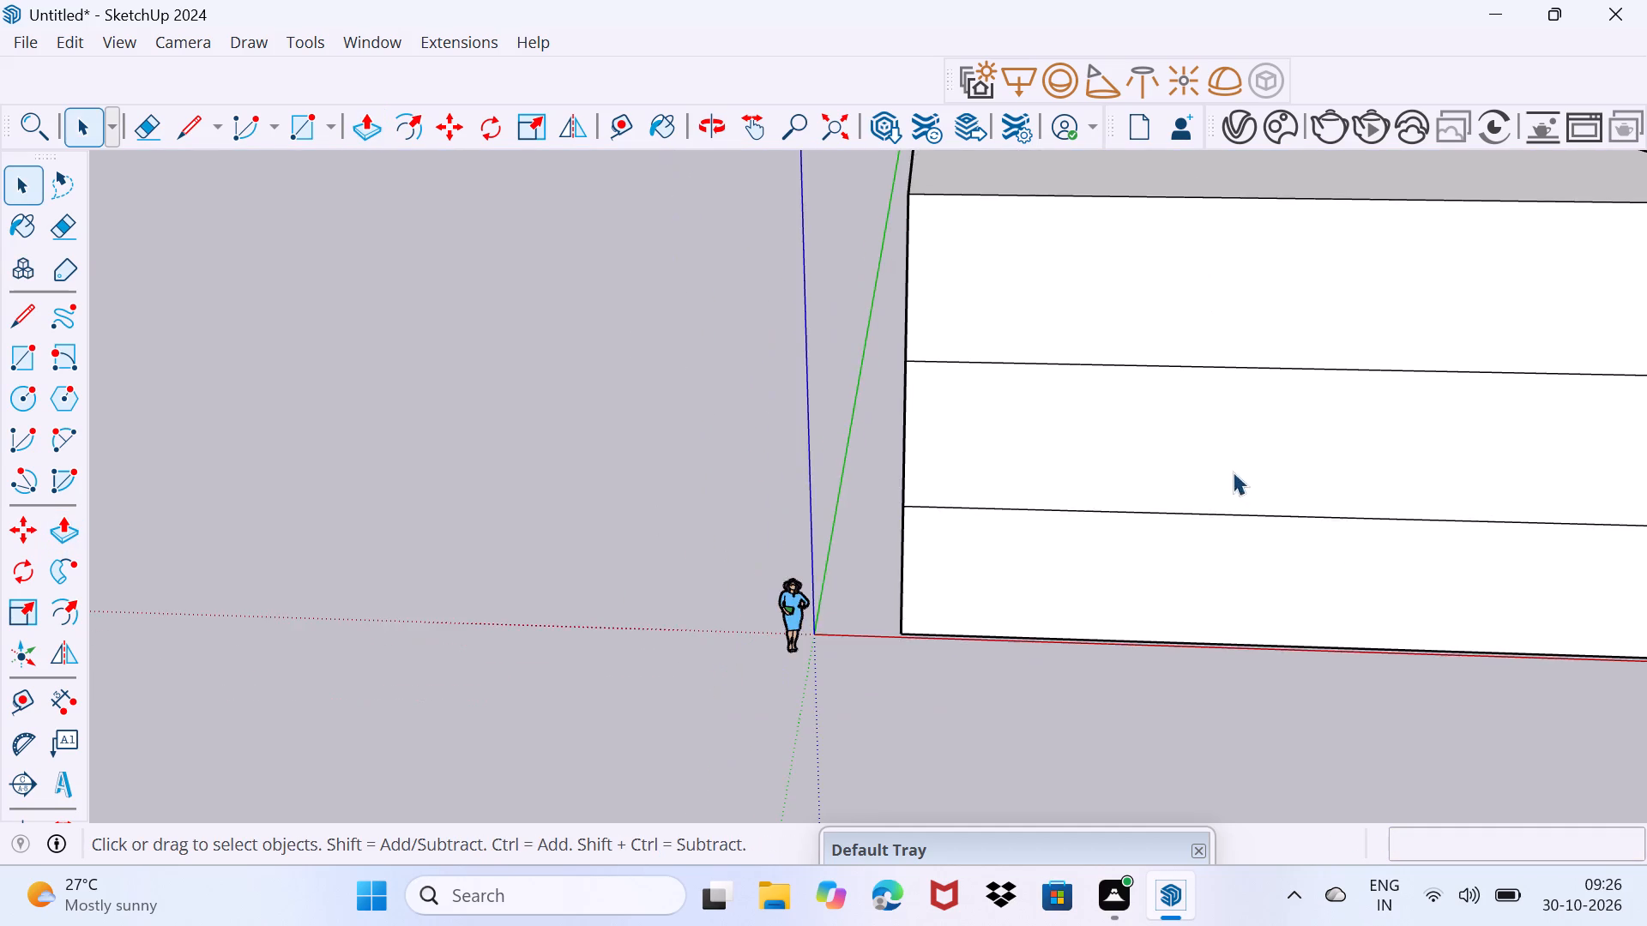
middle_drag(1236, 481, 1179, 407)
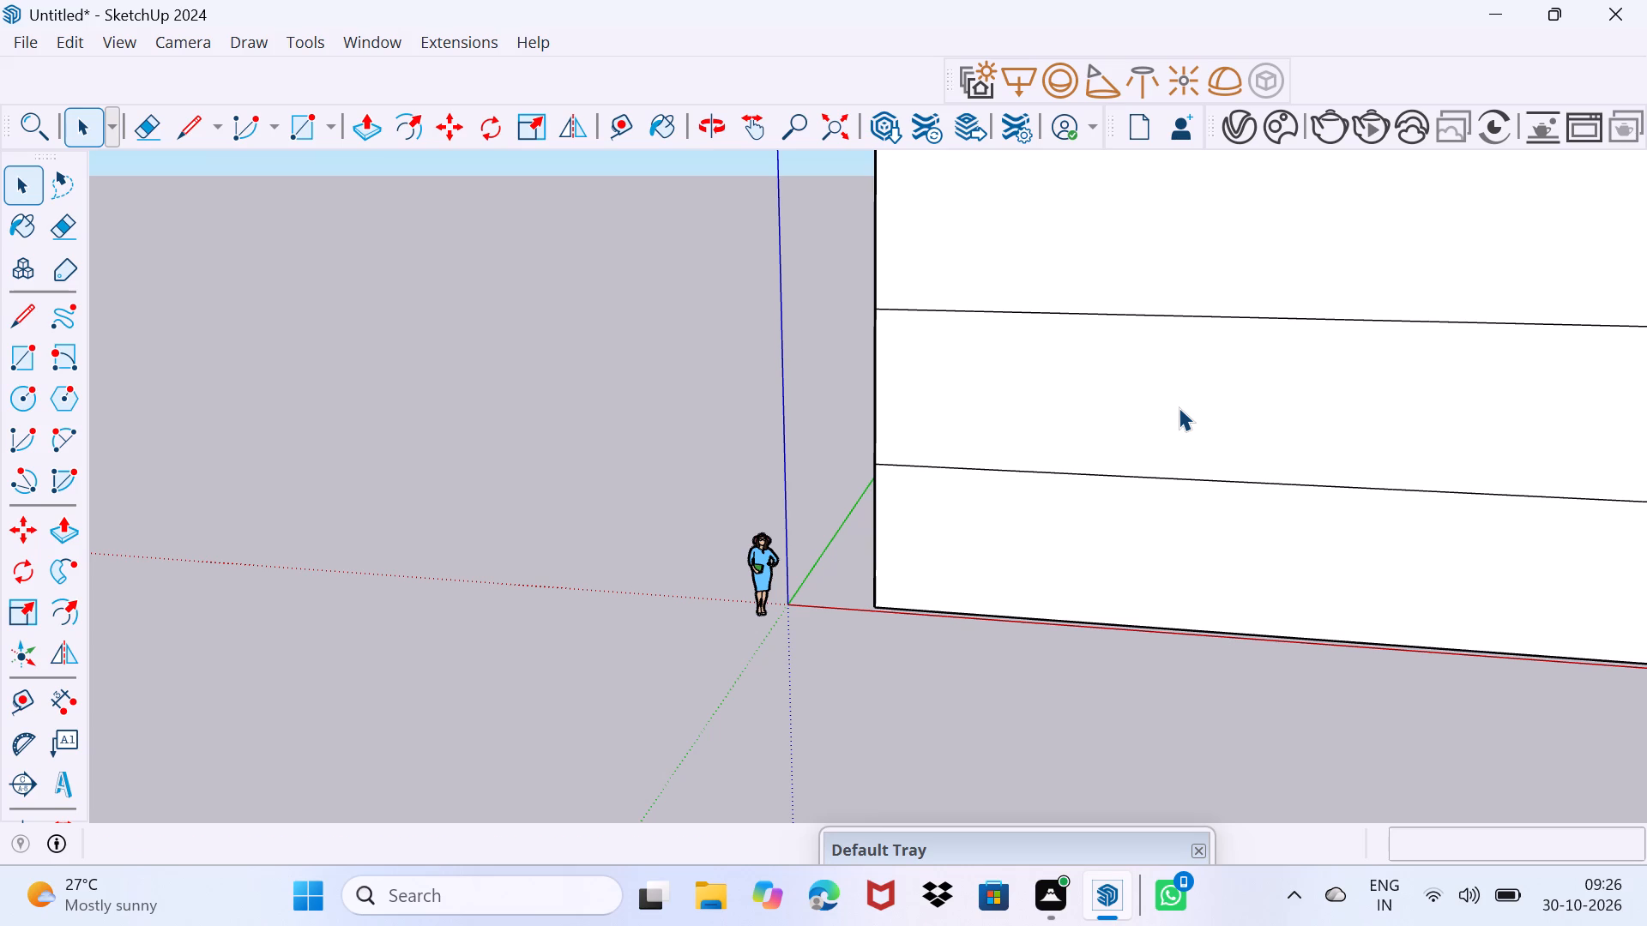
scroll(1208, 446, down, 3)
middle_drag(1104, 442, 866, 466)
scroll(1237, 438, down, 1)
middle_drag(968, 461, 979, 465)
middle_drag(970, 477, 975, 470)
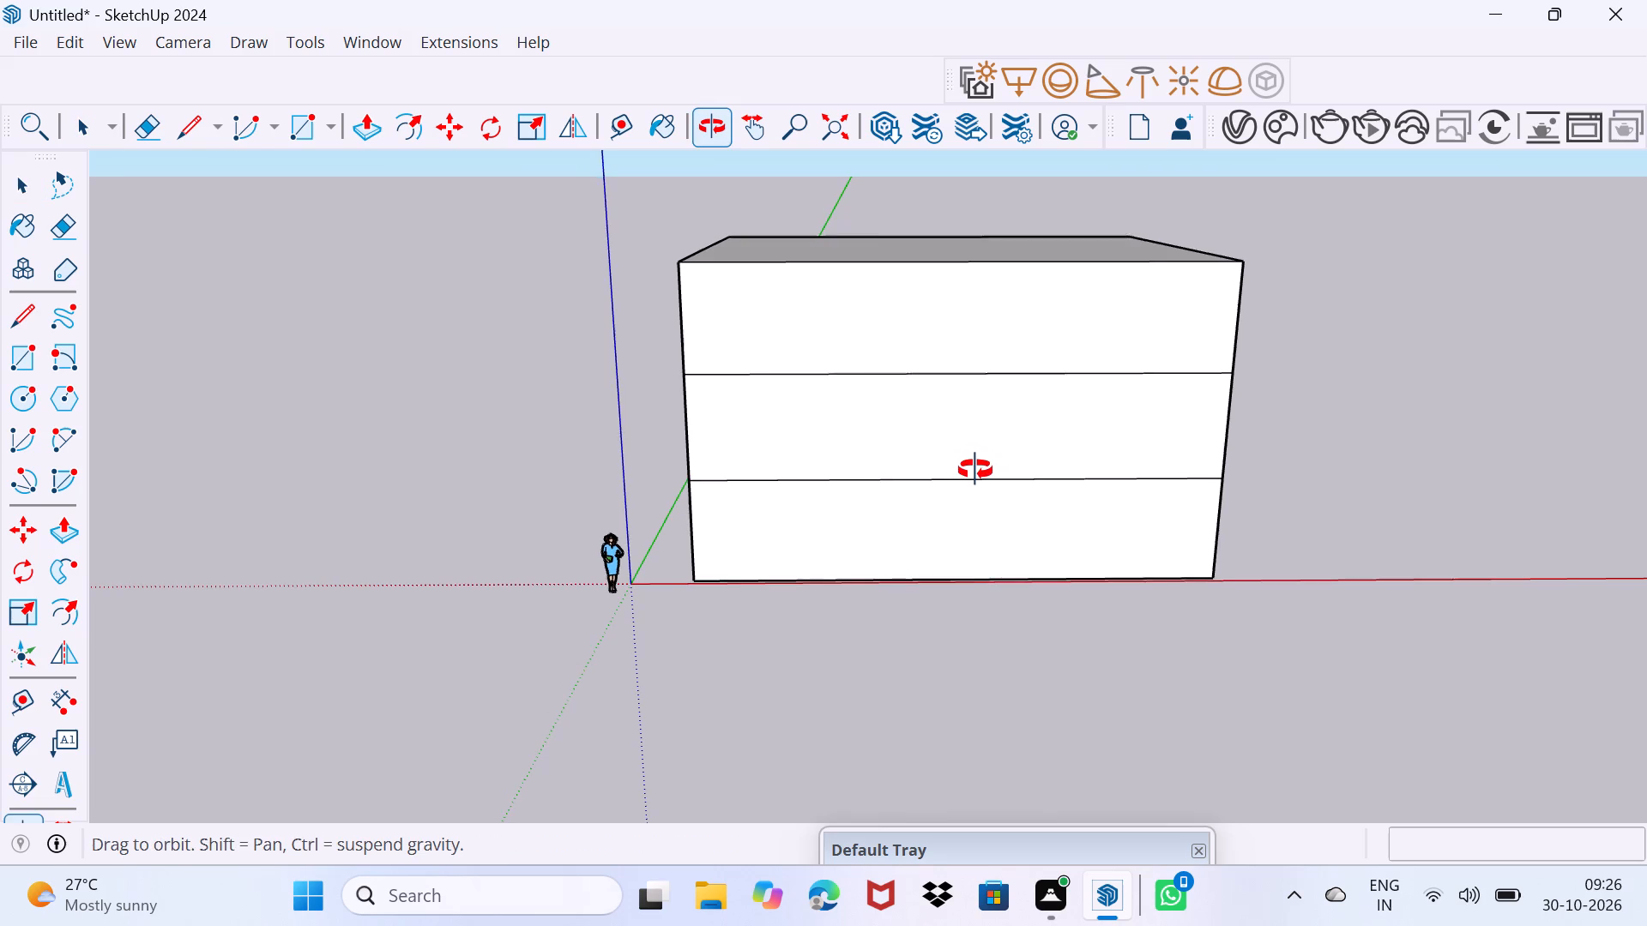
middle_drag(975, 470, 976, 468)
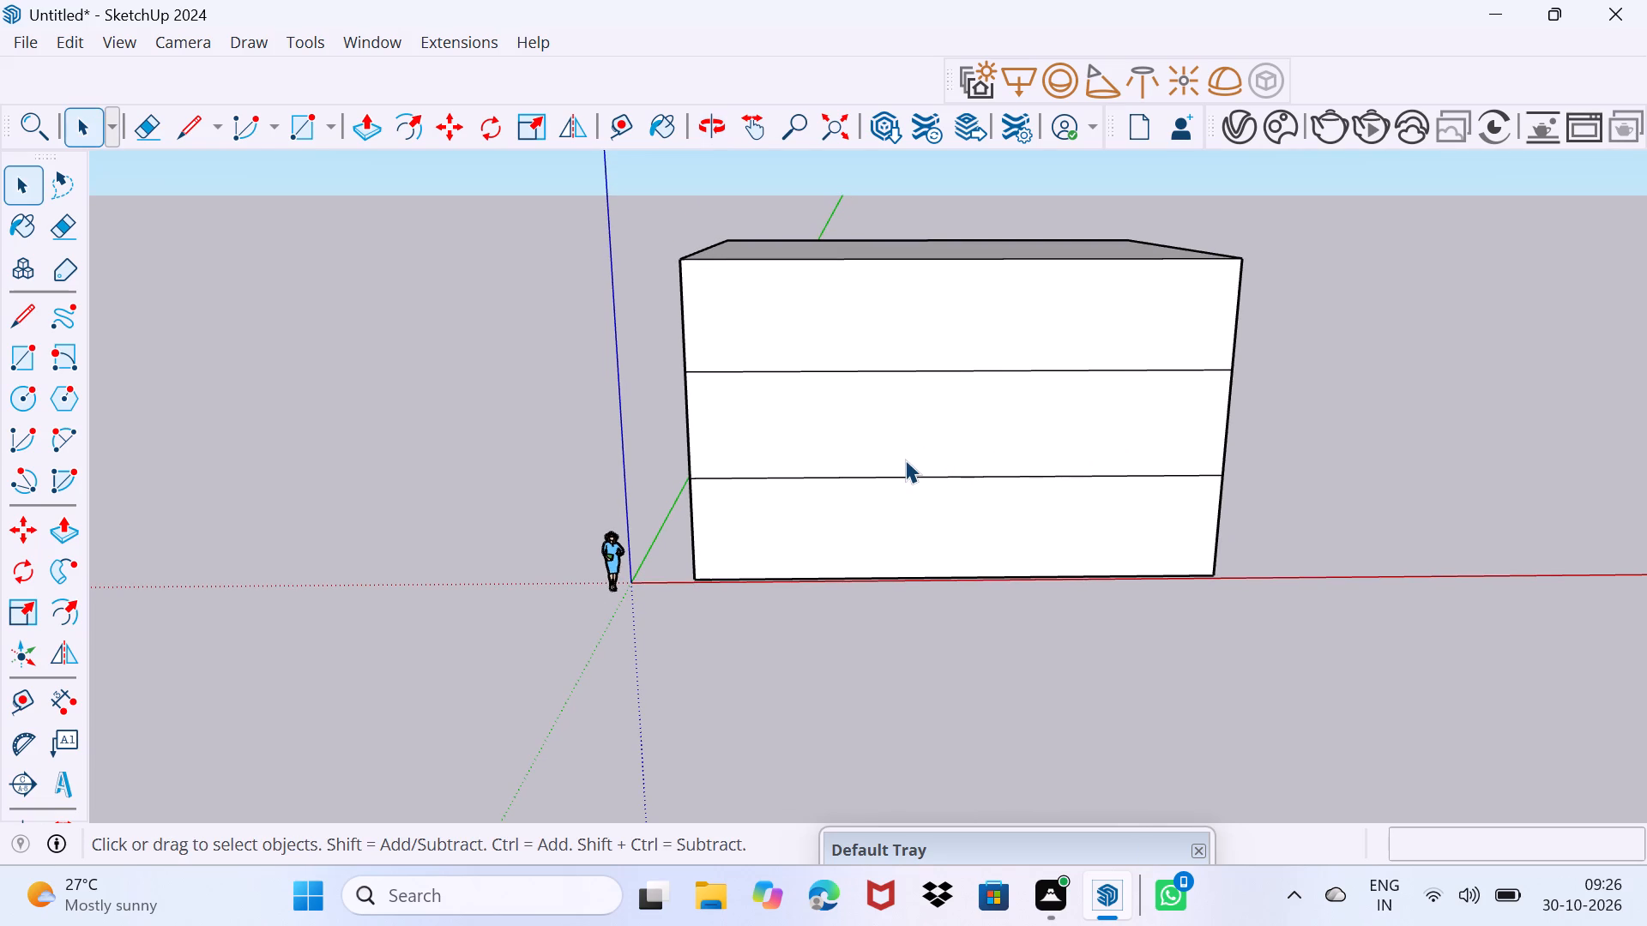
key(l)
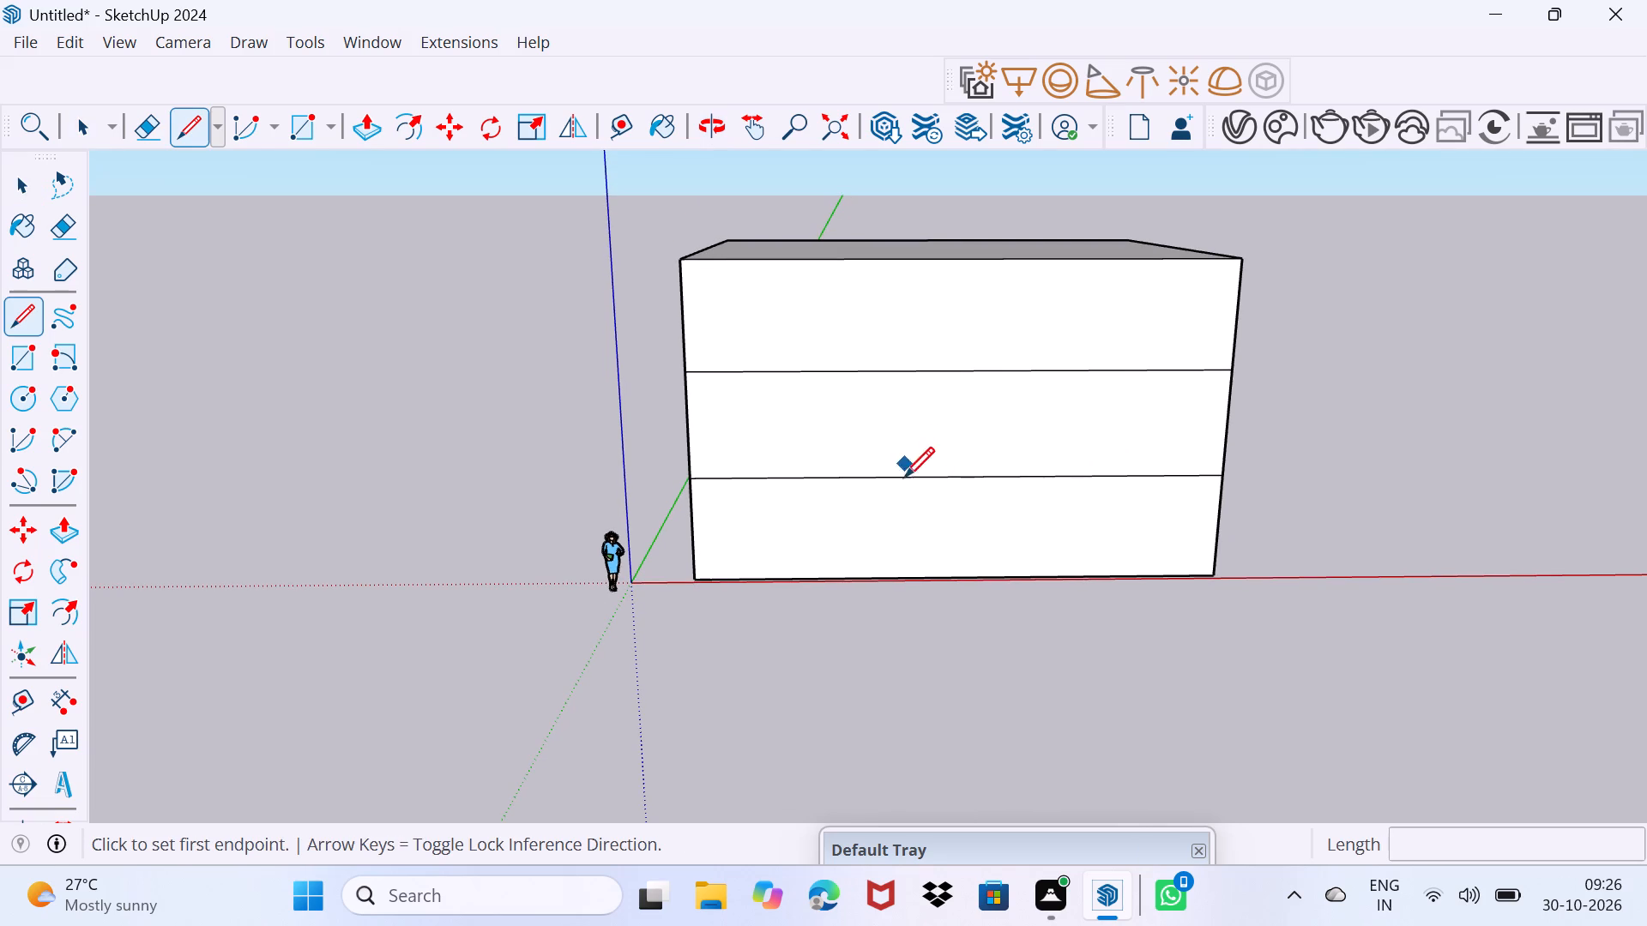
click(901, 263)
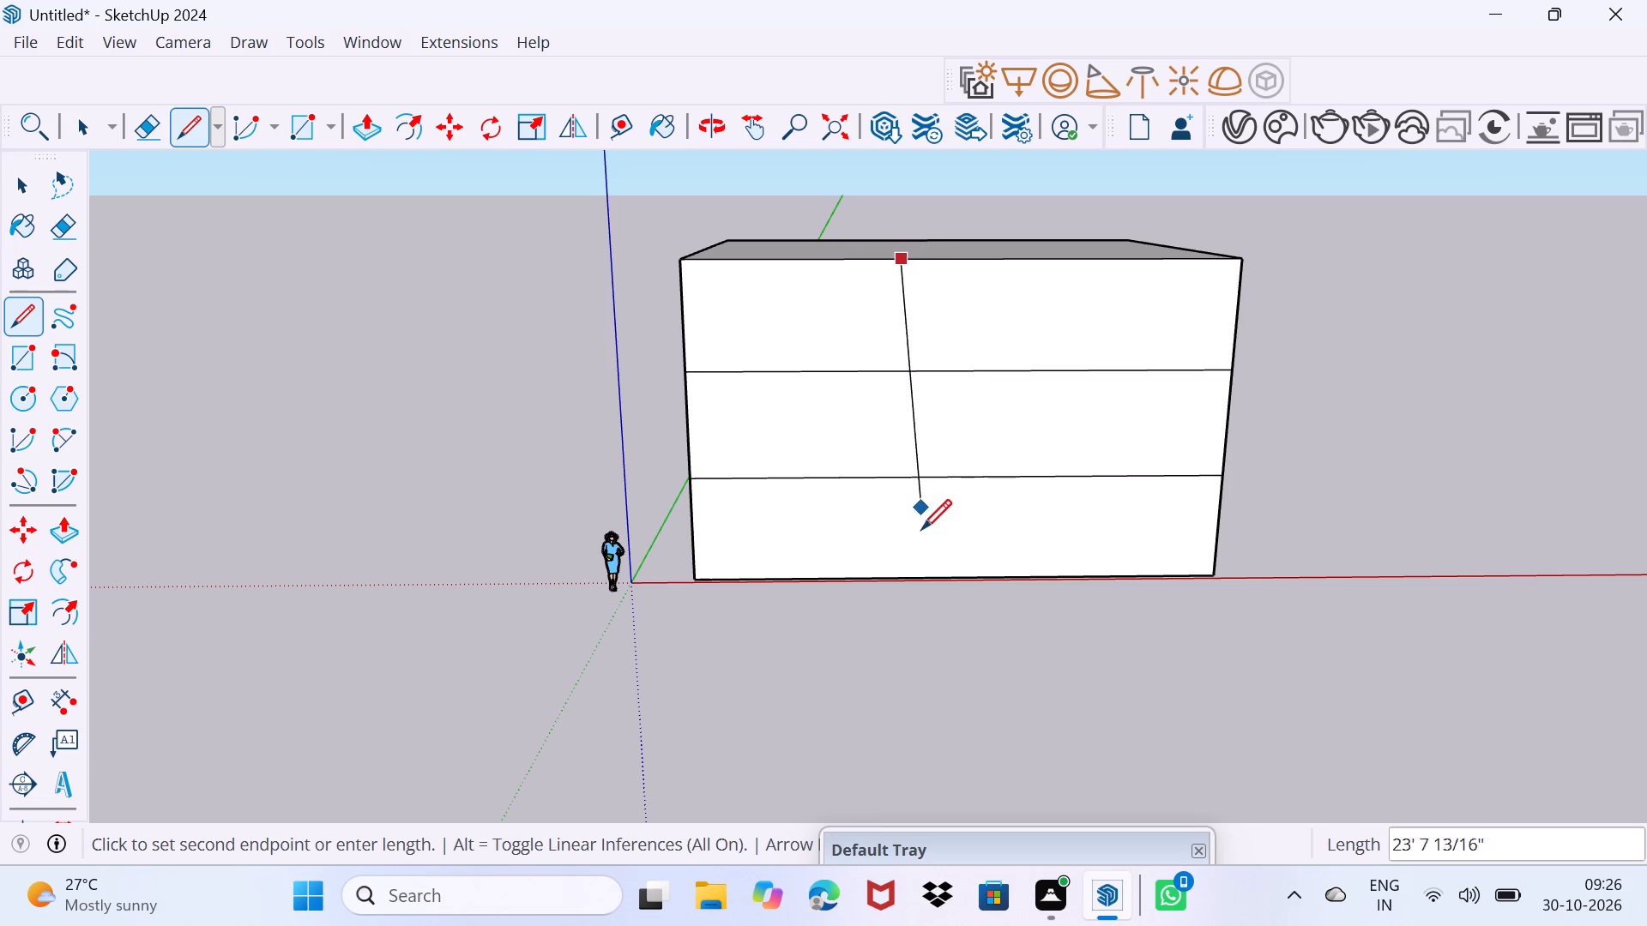
click(903, 574)
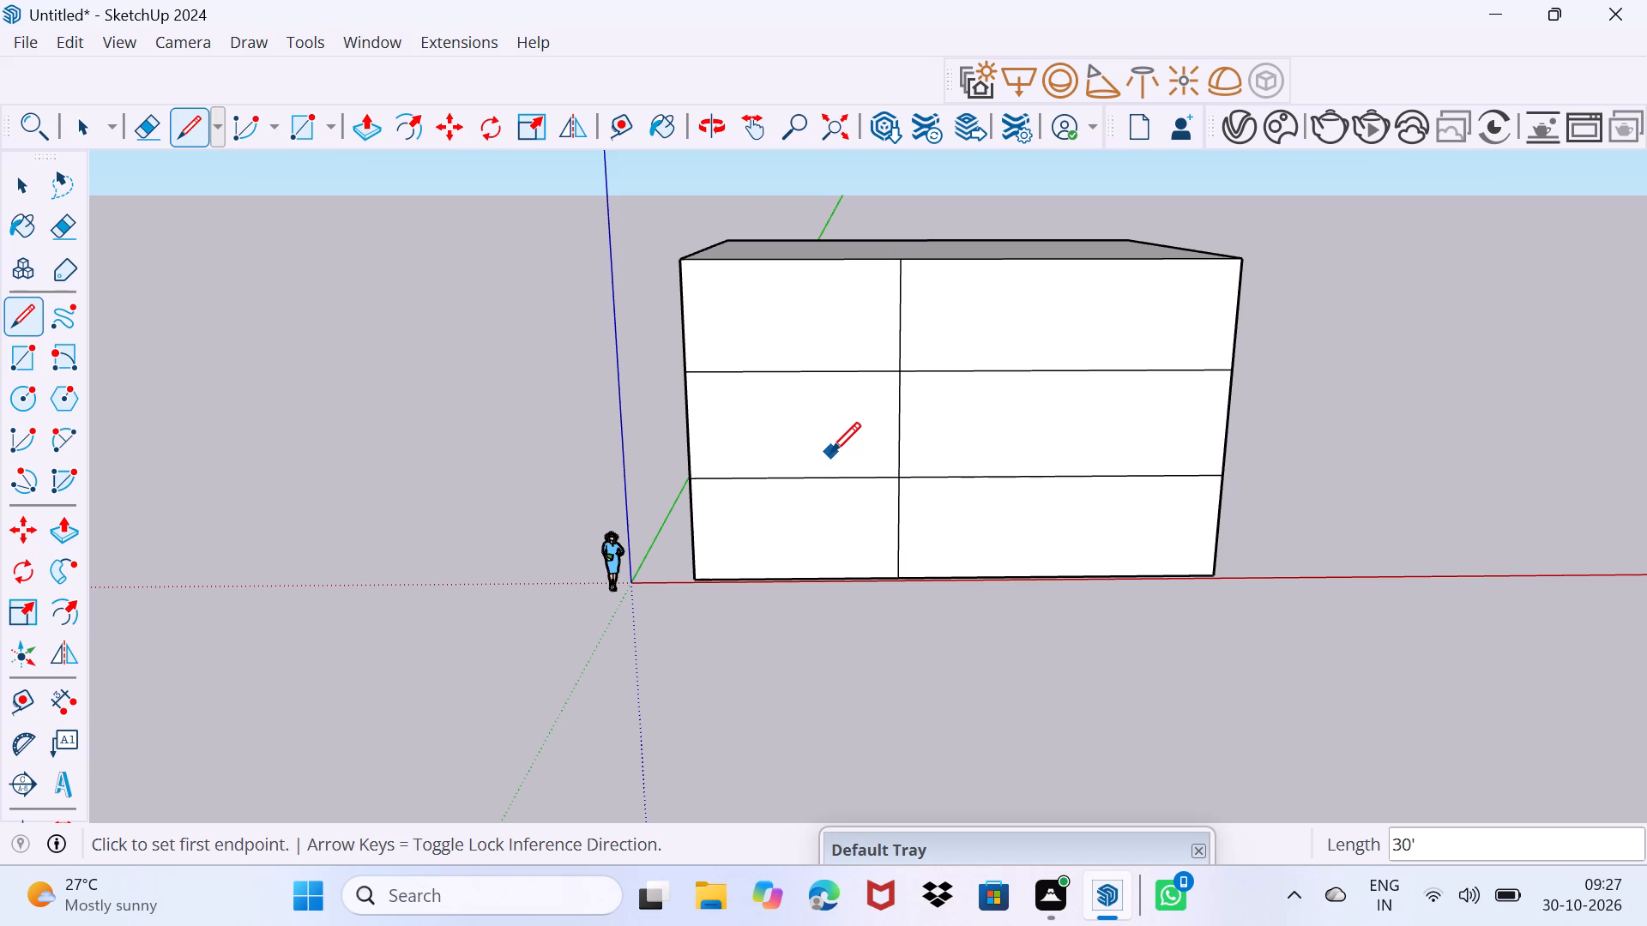
key(space)
Pull the three front panels on the scale-figure side of the vertical line outward by 1".
middle_drag(715, 435, 768, 466)
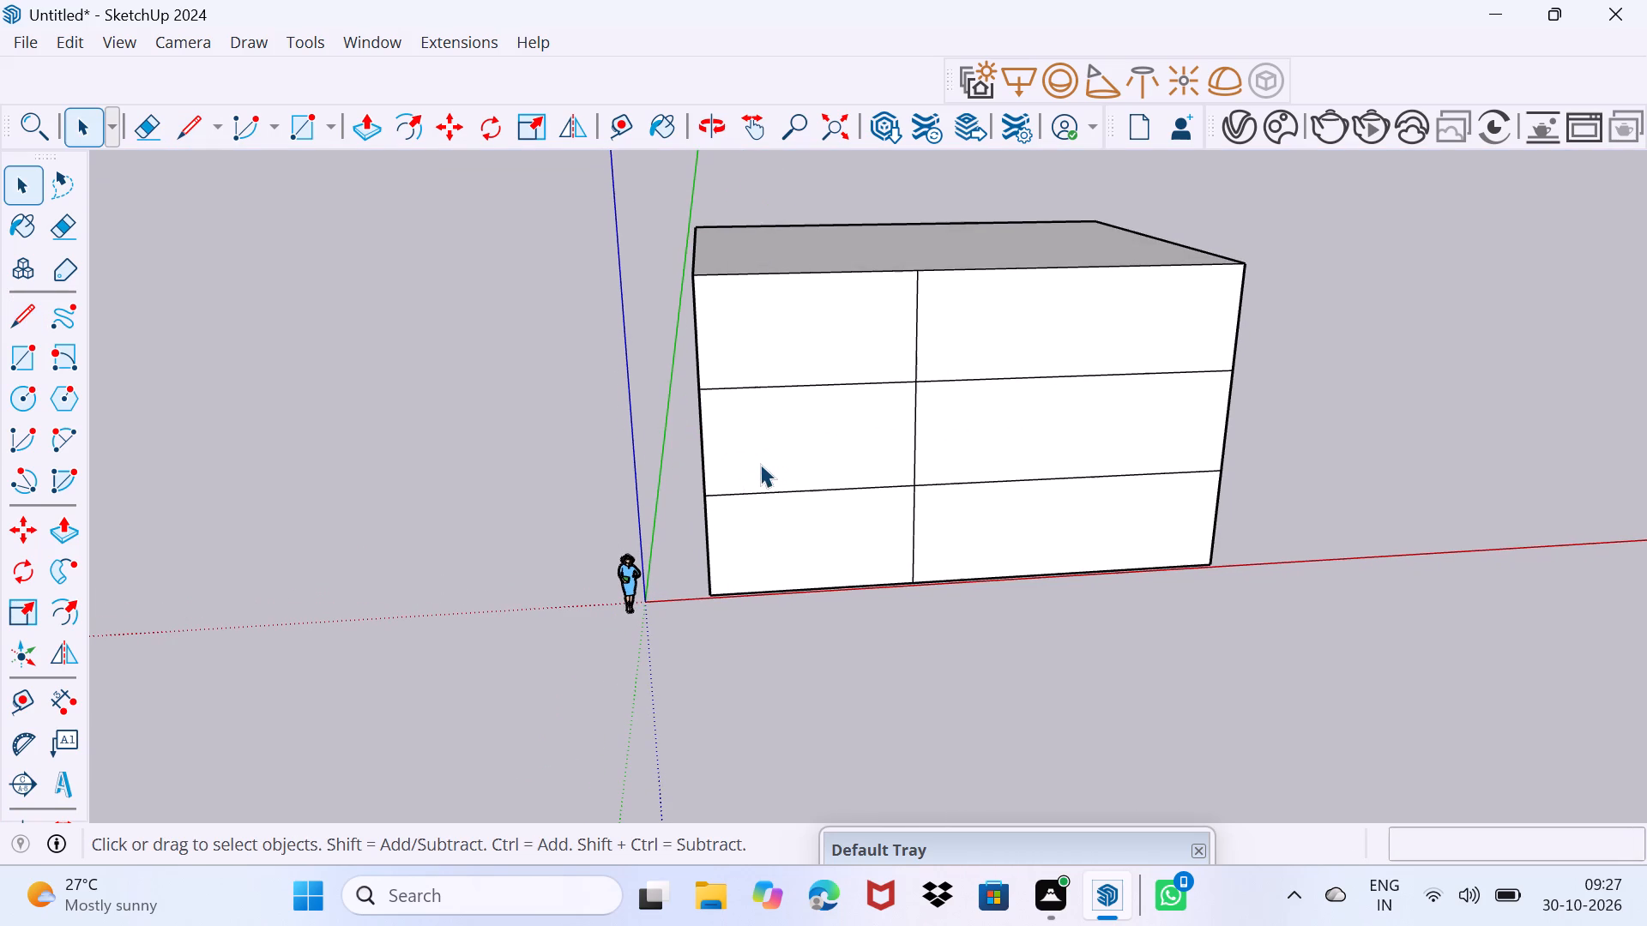
middle_drag(739, 474, 812, 502)
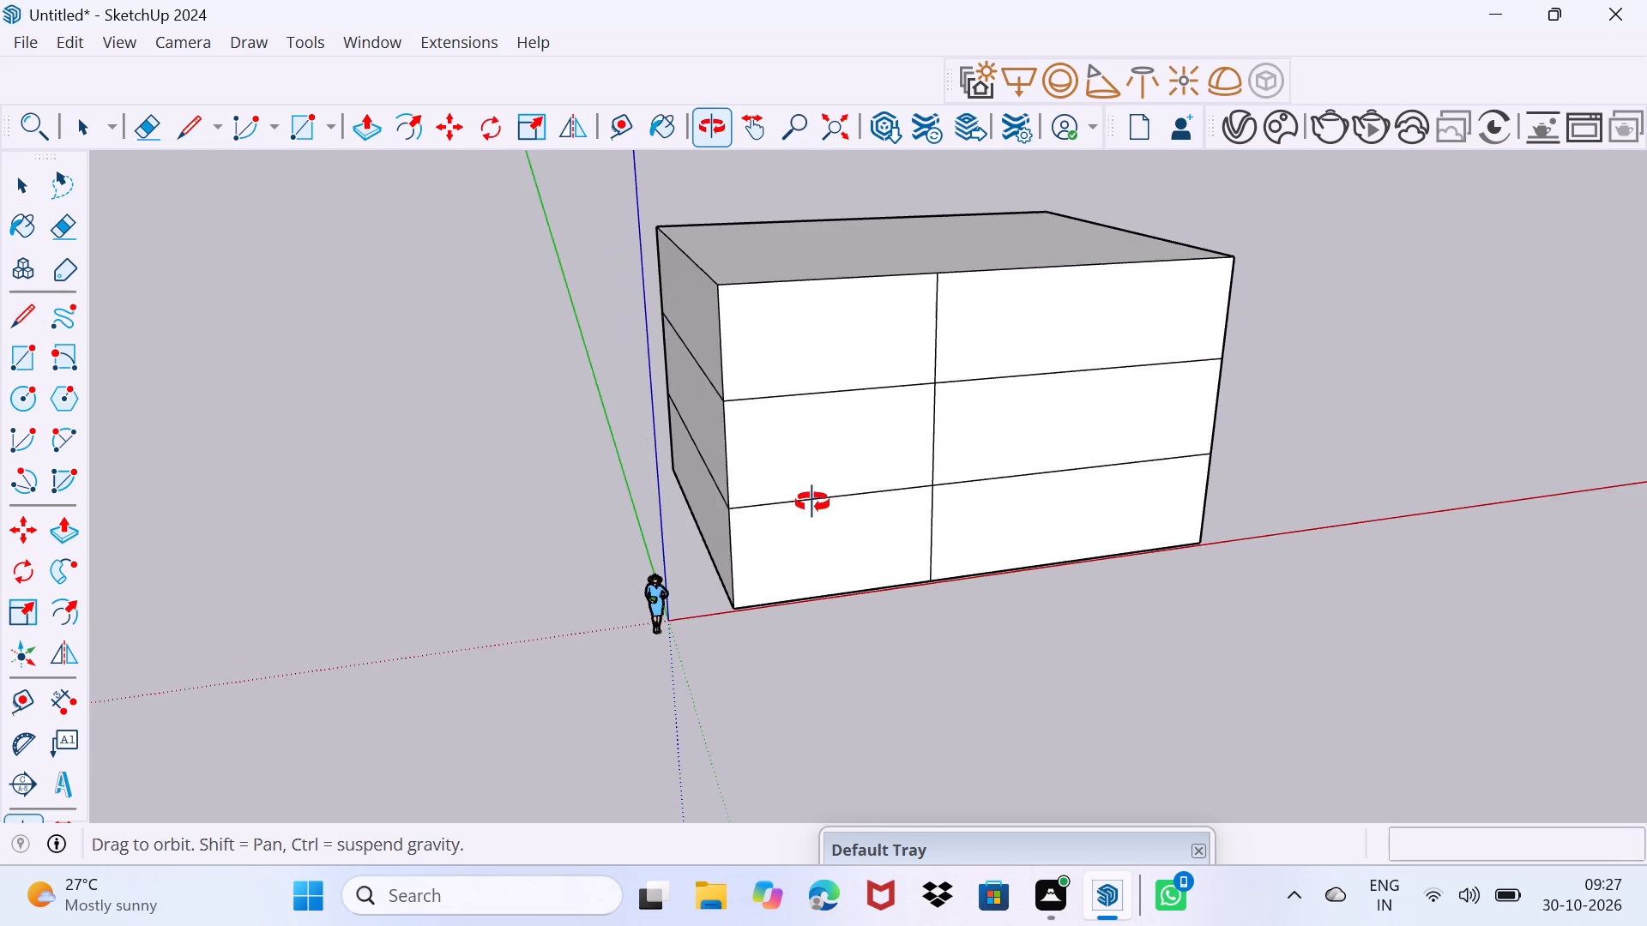
middle_drag(812, 502, 794, 502)
click(809, 389)
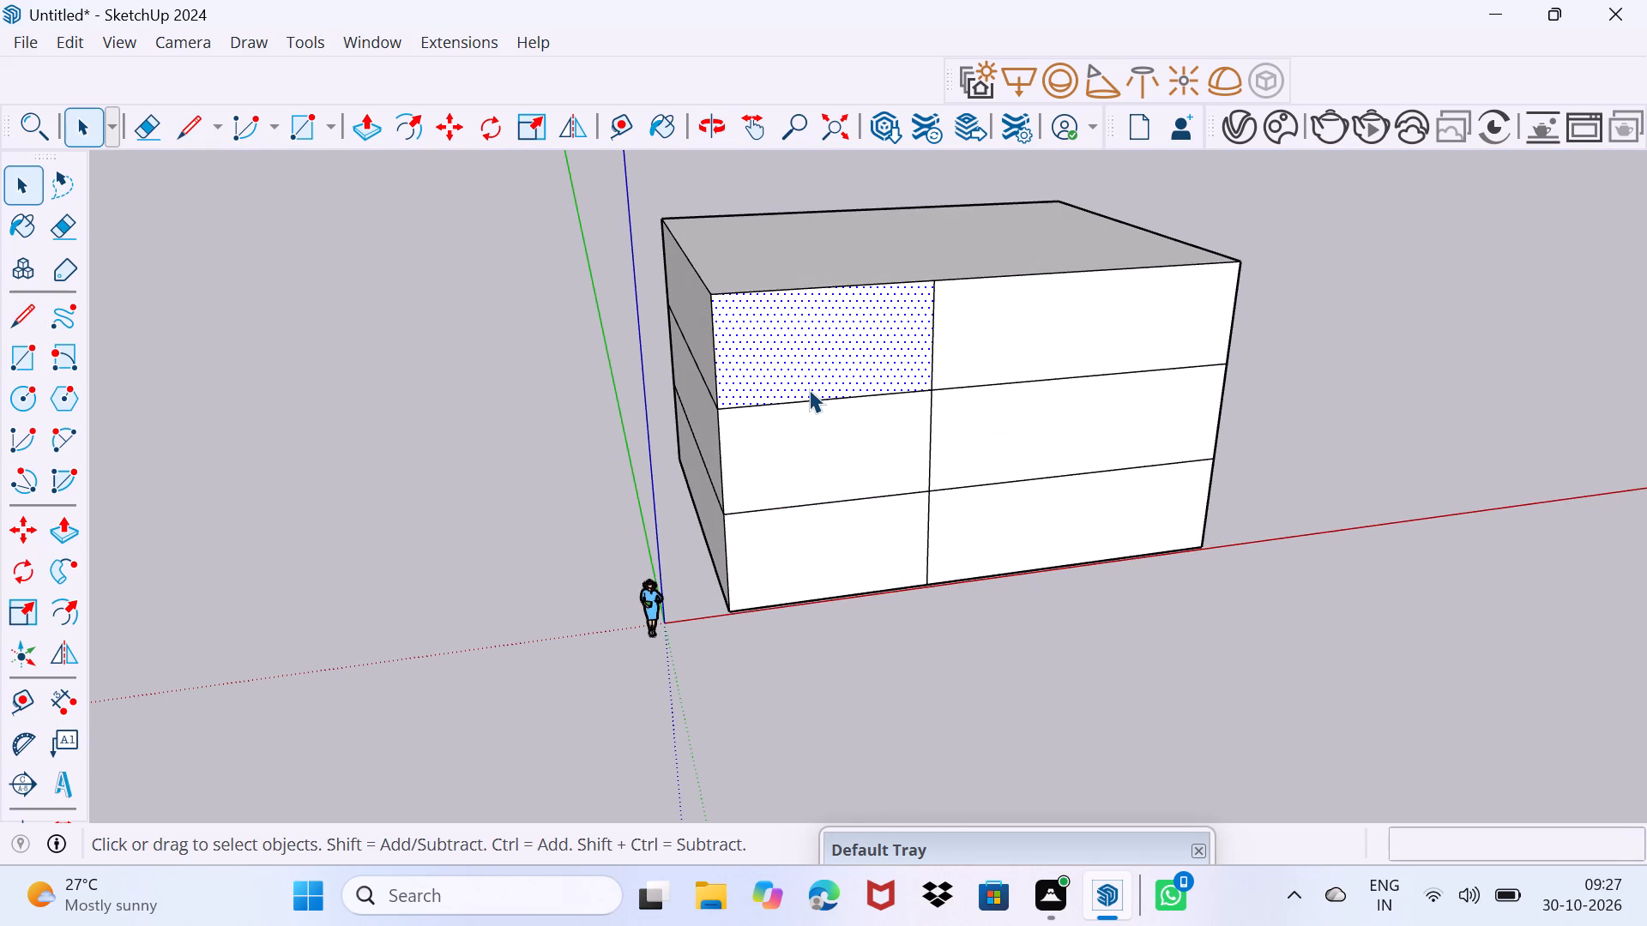
key(p)
click(809, 389)
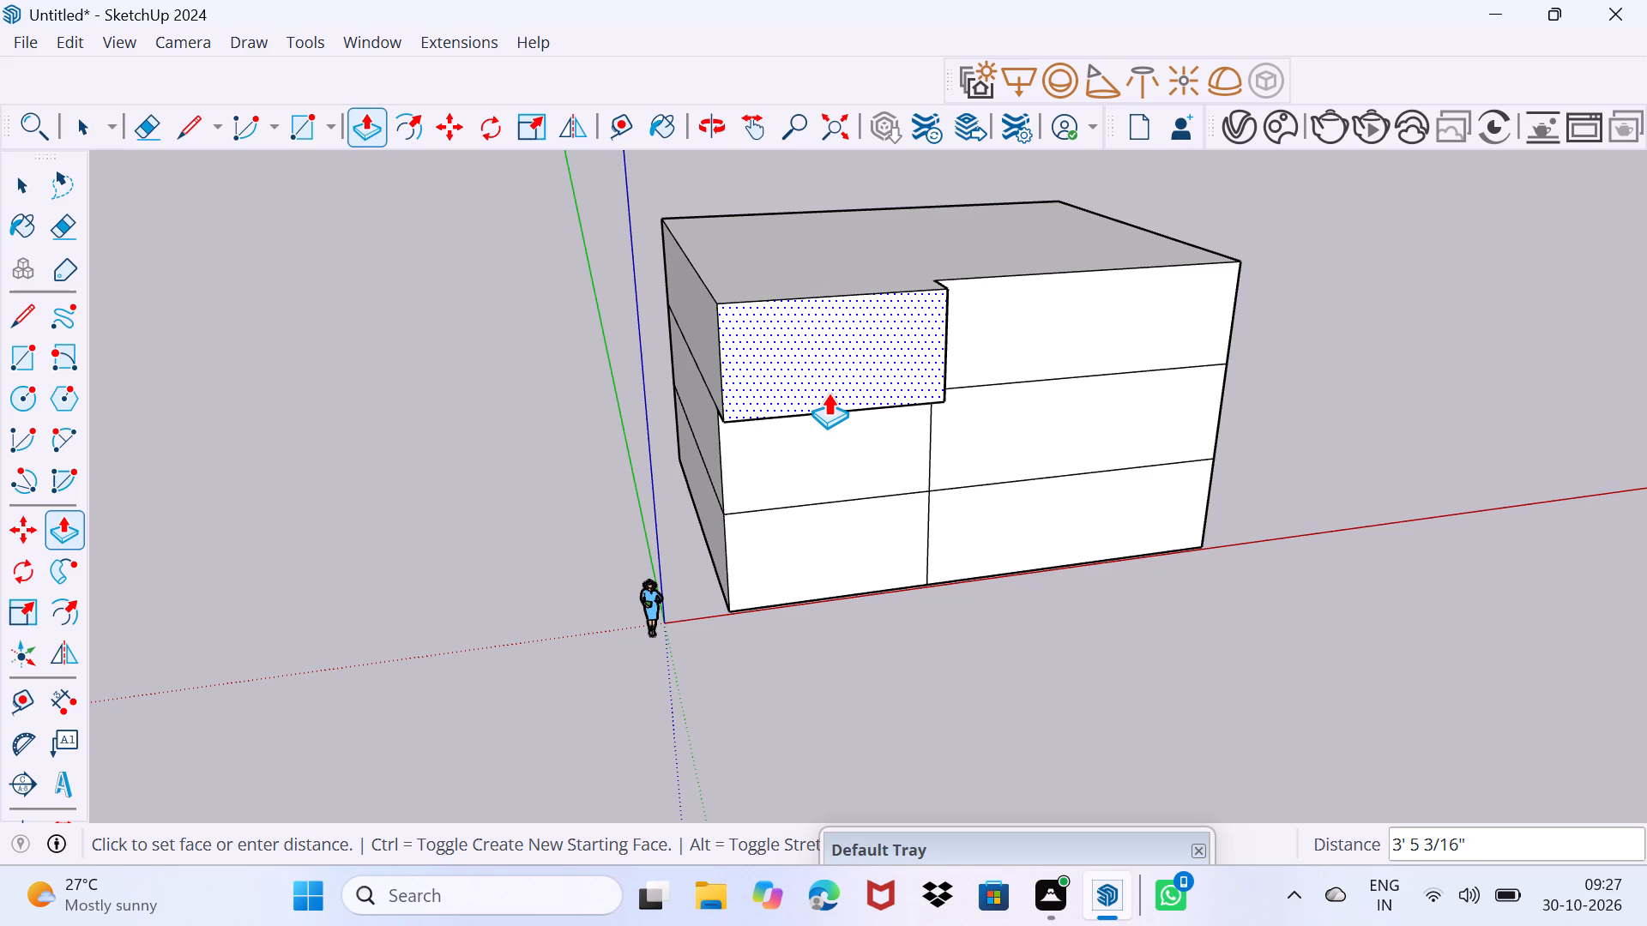
key(1)
key(shift+quotedbl)
key(Return)
double_click(793, 442)
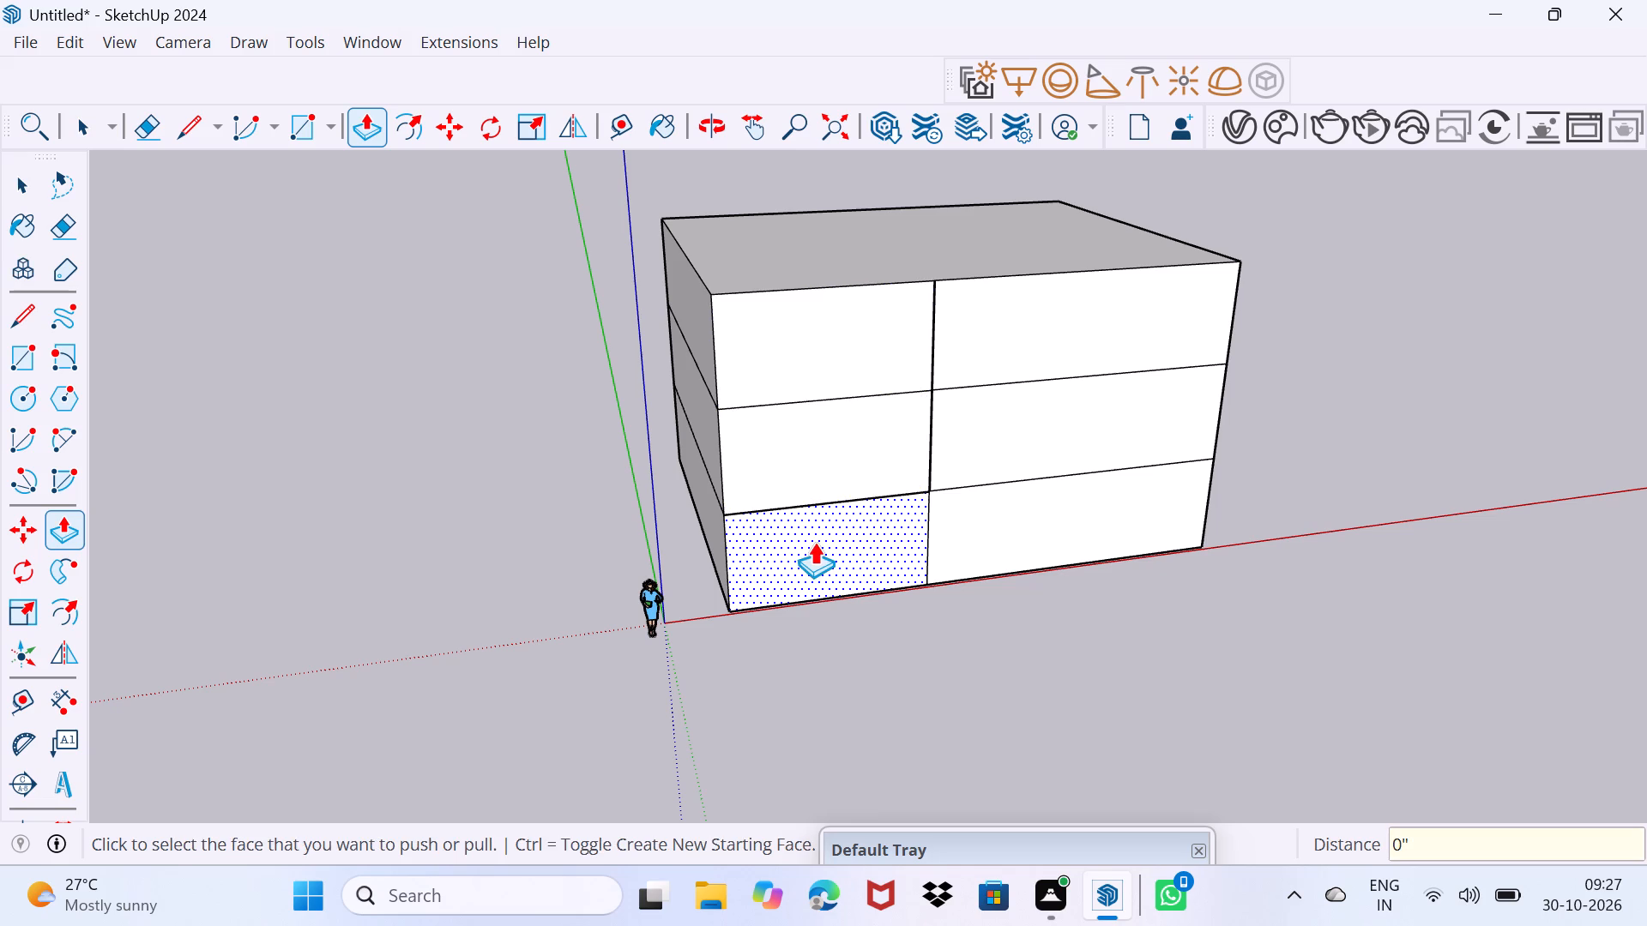
double_click(814, 542)
Pull the same three front panels outward by a further 5".
middle_drag(814, 529, 588, 558)
scroll(830, 409, up, 2)
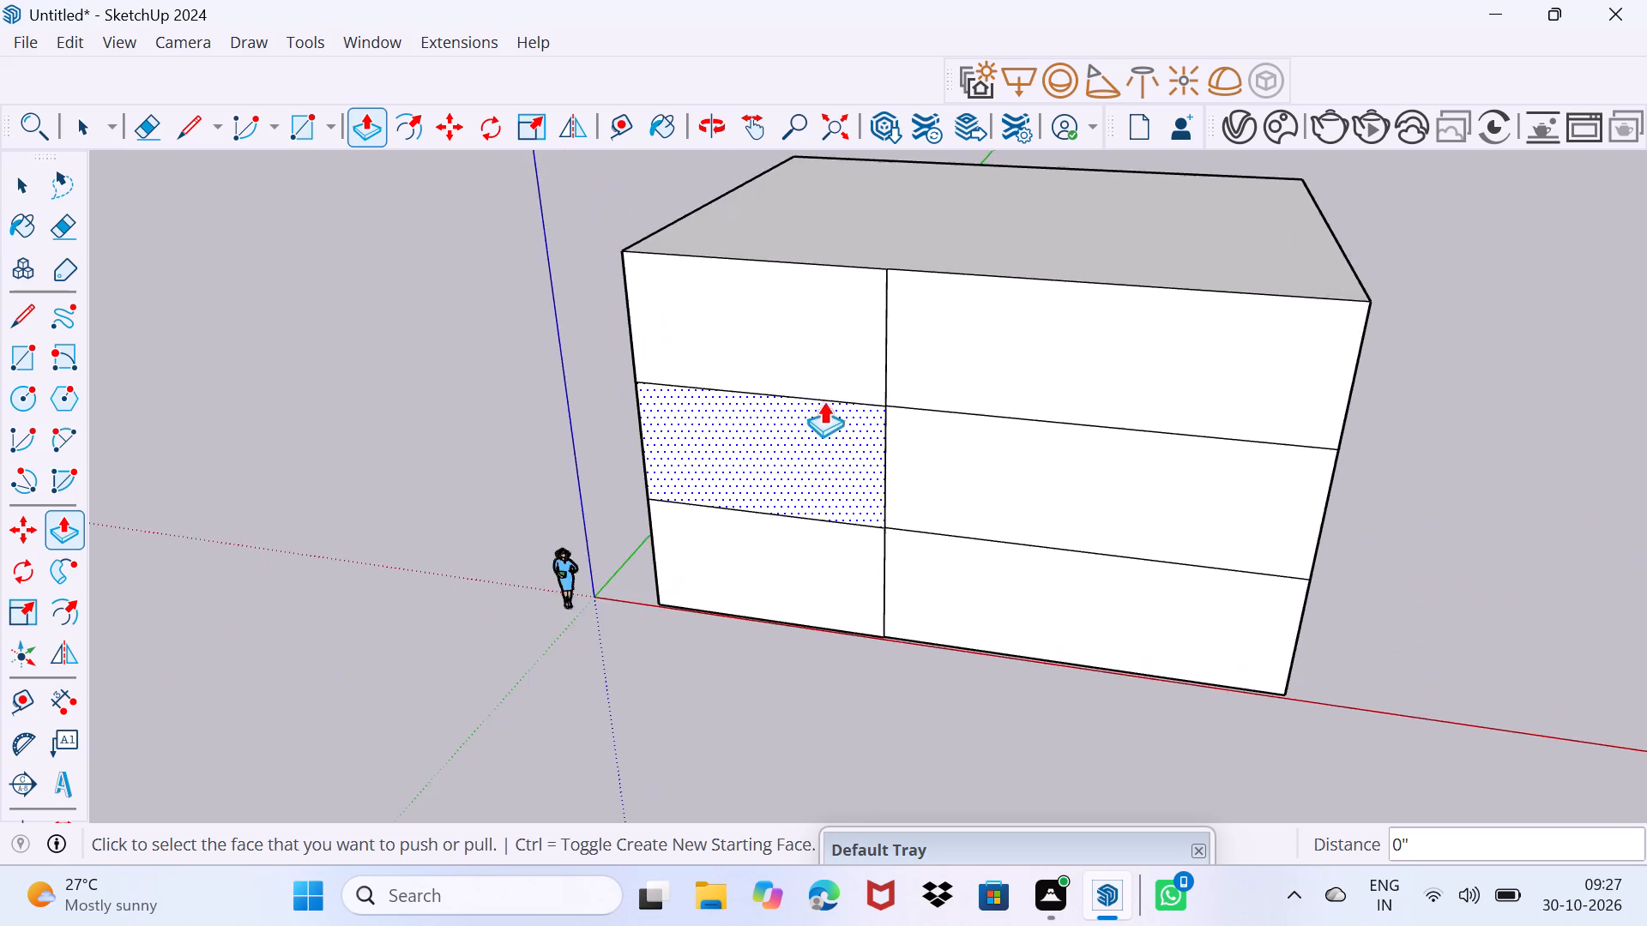
scroll(823, 401, up, 3)
middle_drag(823, 390, 685, 416)
scroll(782, 356, up, 7)
click(785, 342)
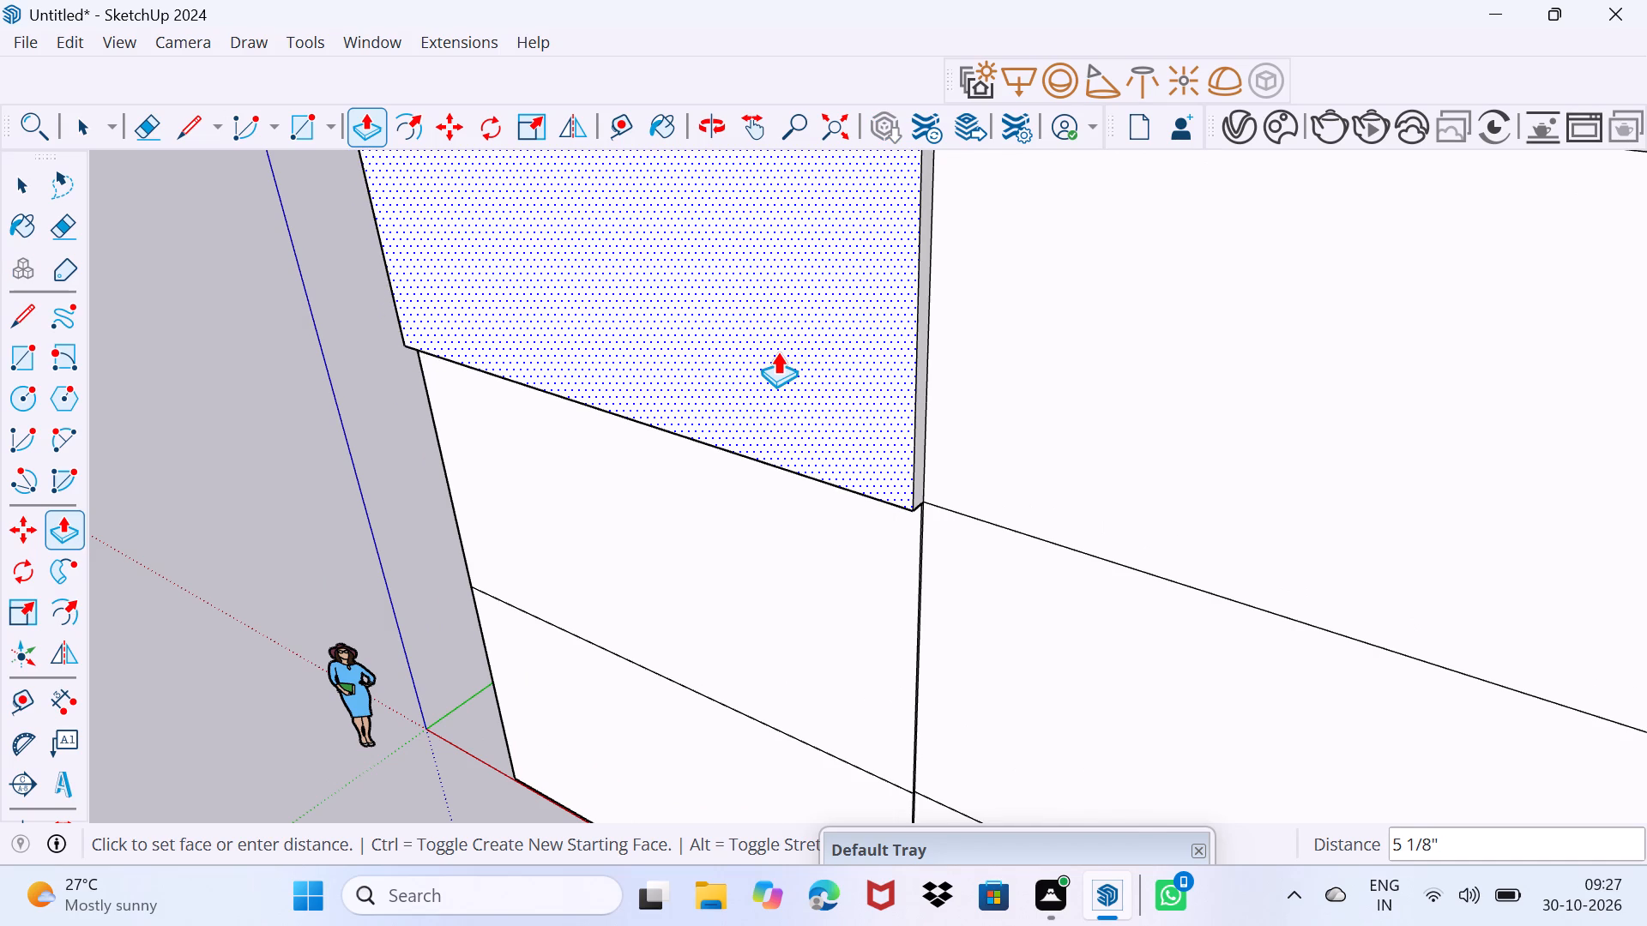
key(5)
key(shift+quotedbl)
key(Return)
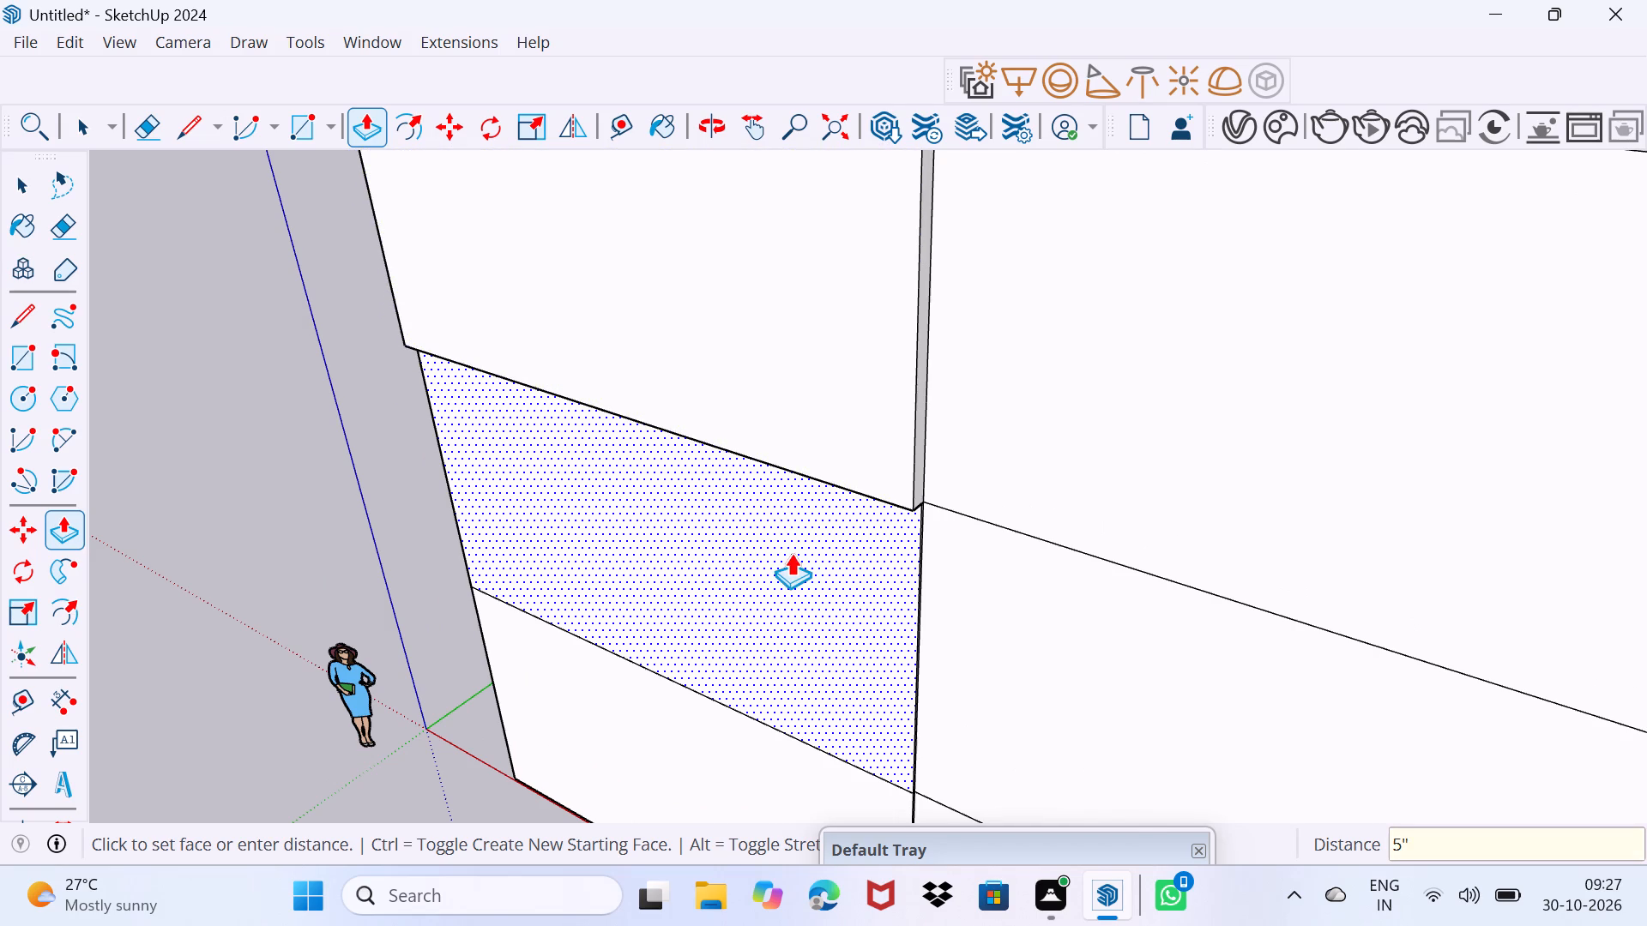
double_click(791, 553)
scroll(791, 554, down, 1)
middle_drag(795, 570, 836, 410)
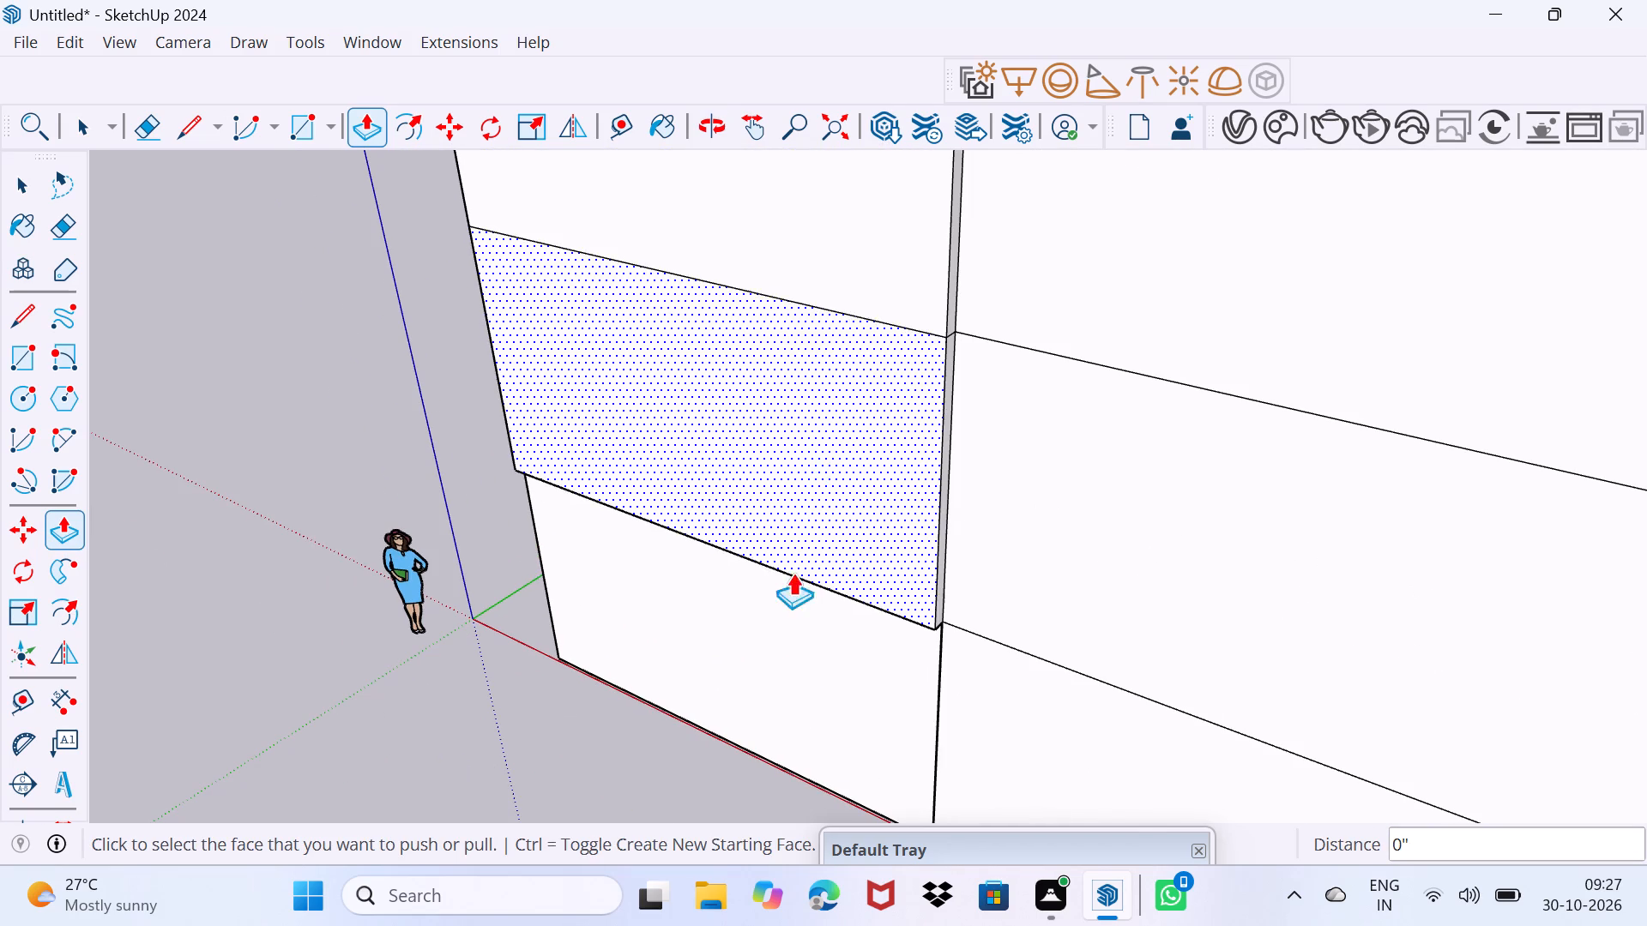
double_click(793, 646)
key(space)
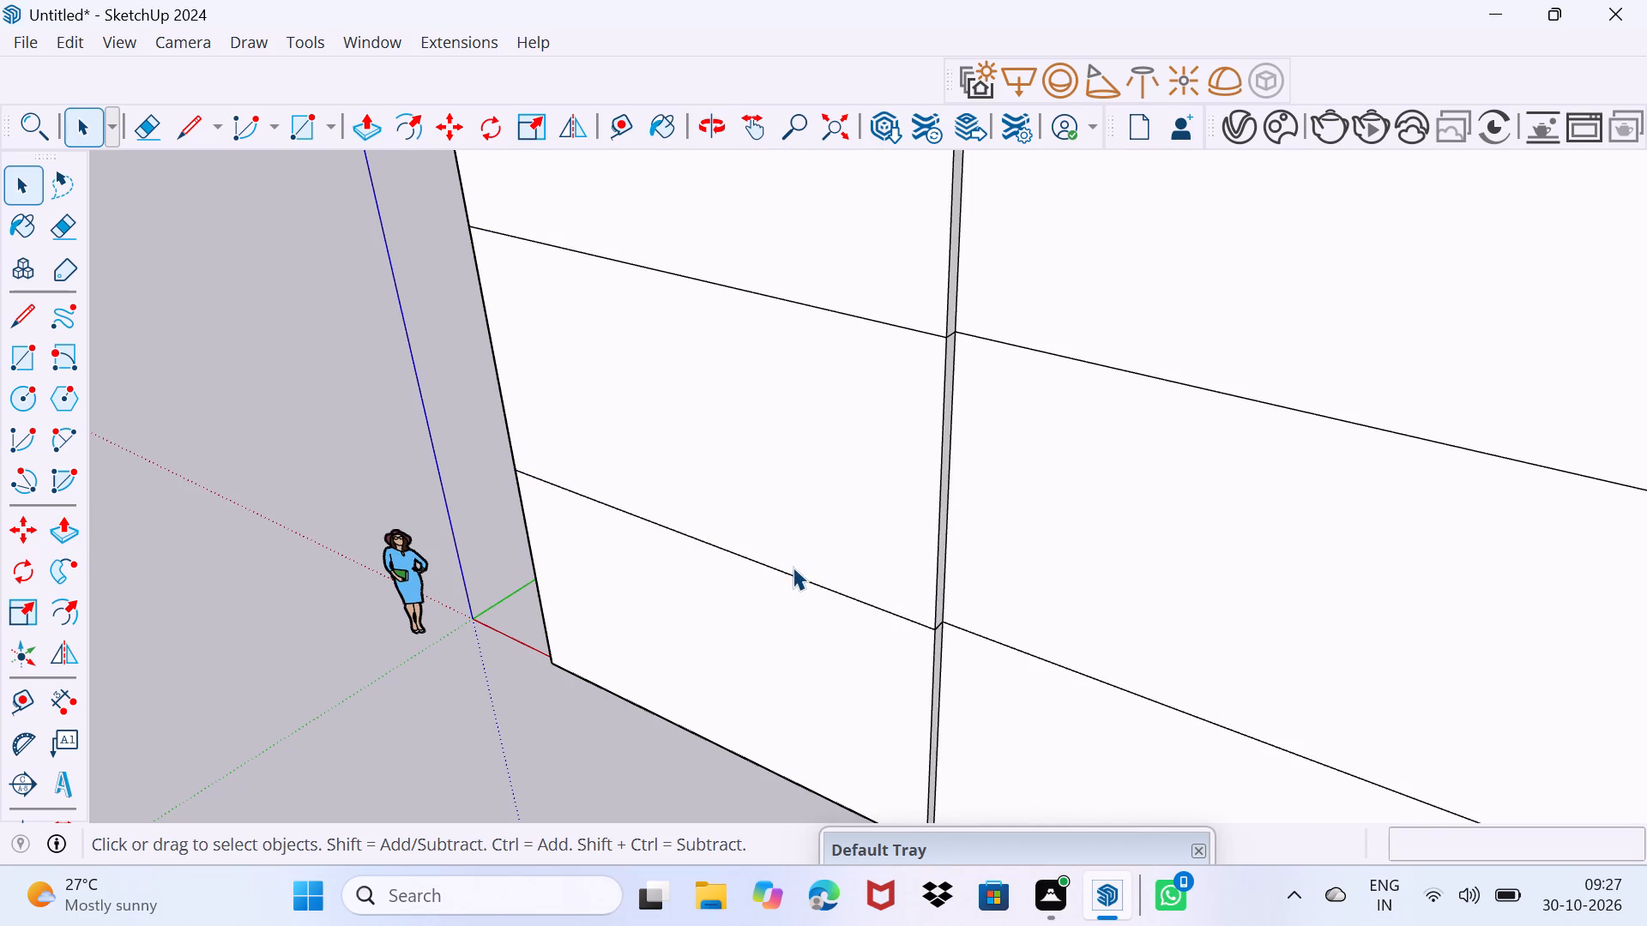
Erase the lower storey line across the projecting section's front face and its narrow side return.
middle_drag(798, 572, 665, 568)
scroll(773, 673, up, 3)
key(e)
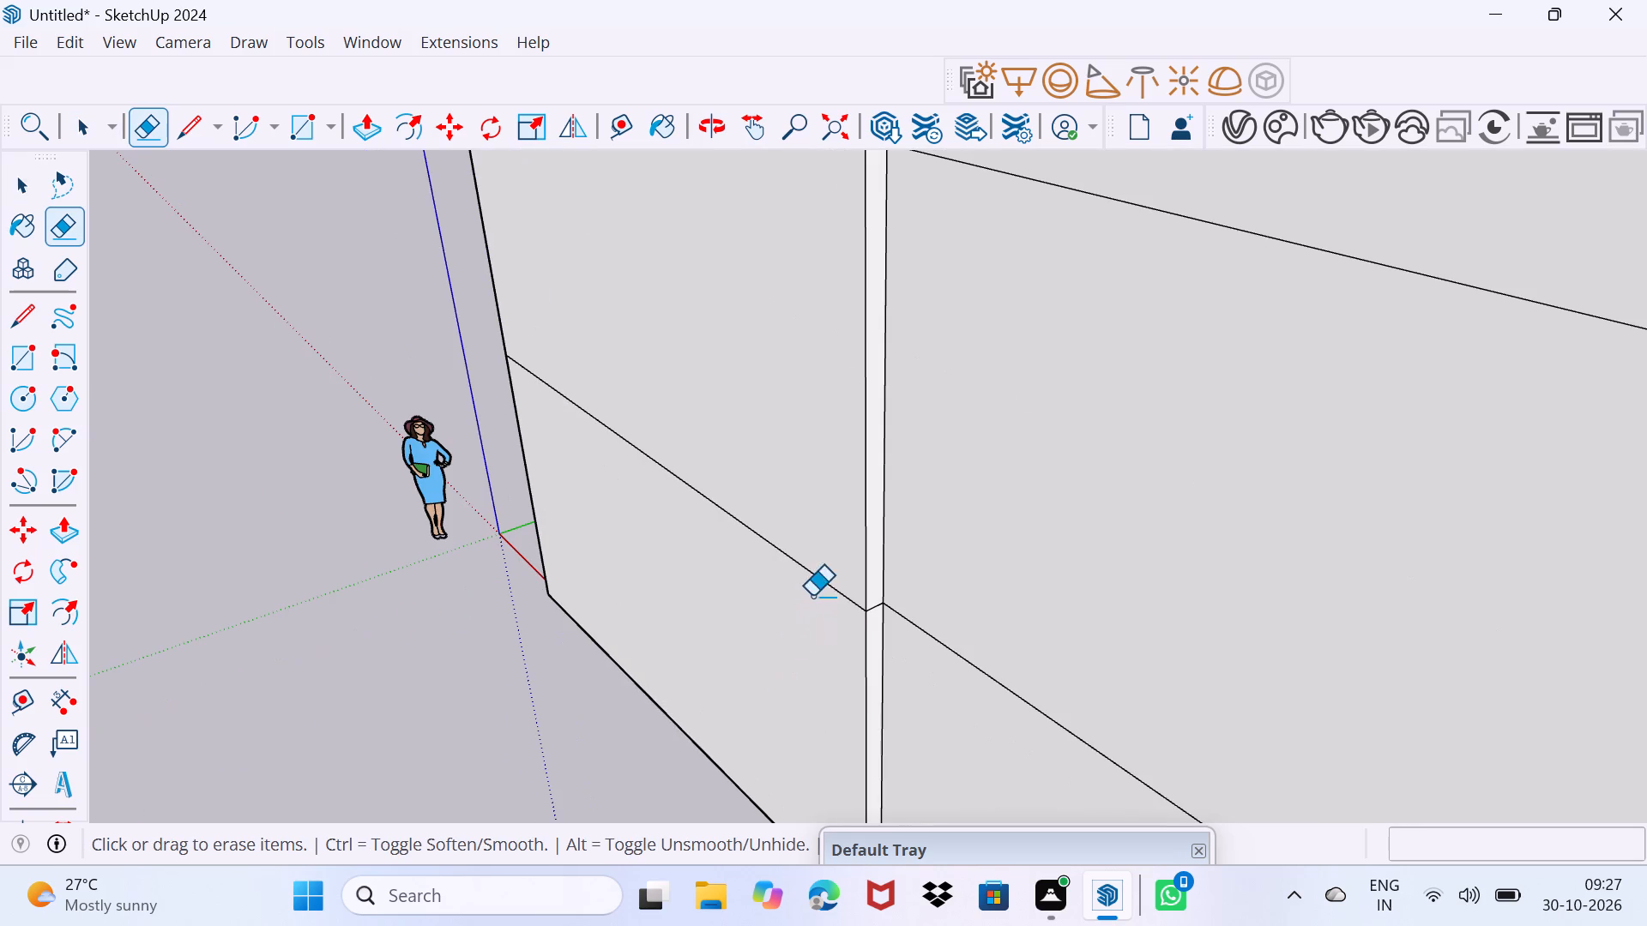
drag(815, 588, 815, 597)
scroll(878, 618, up, 14)
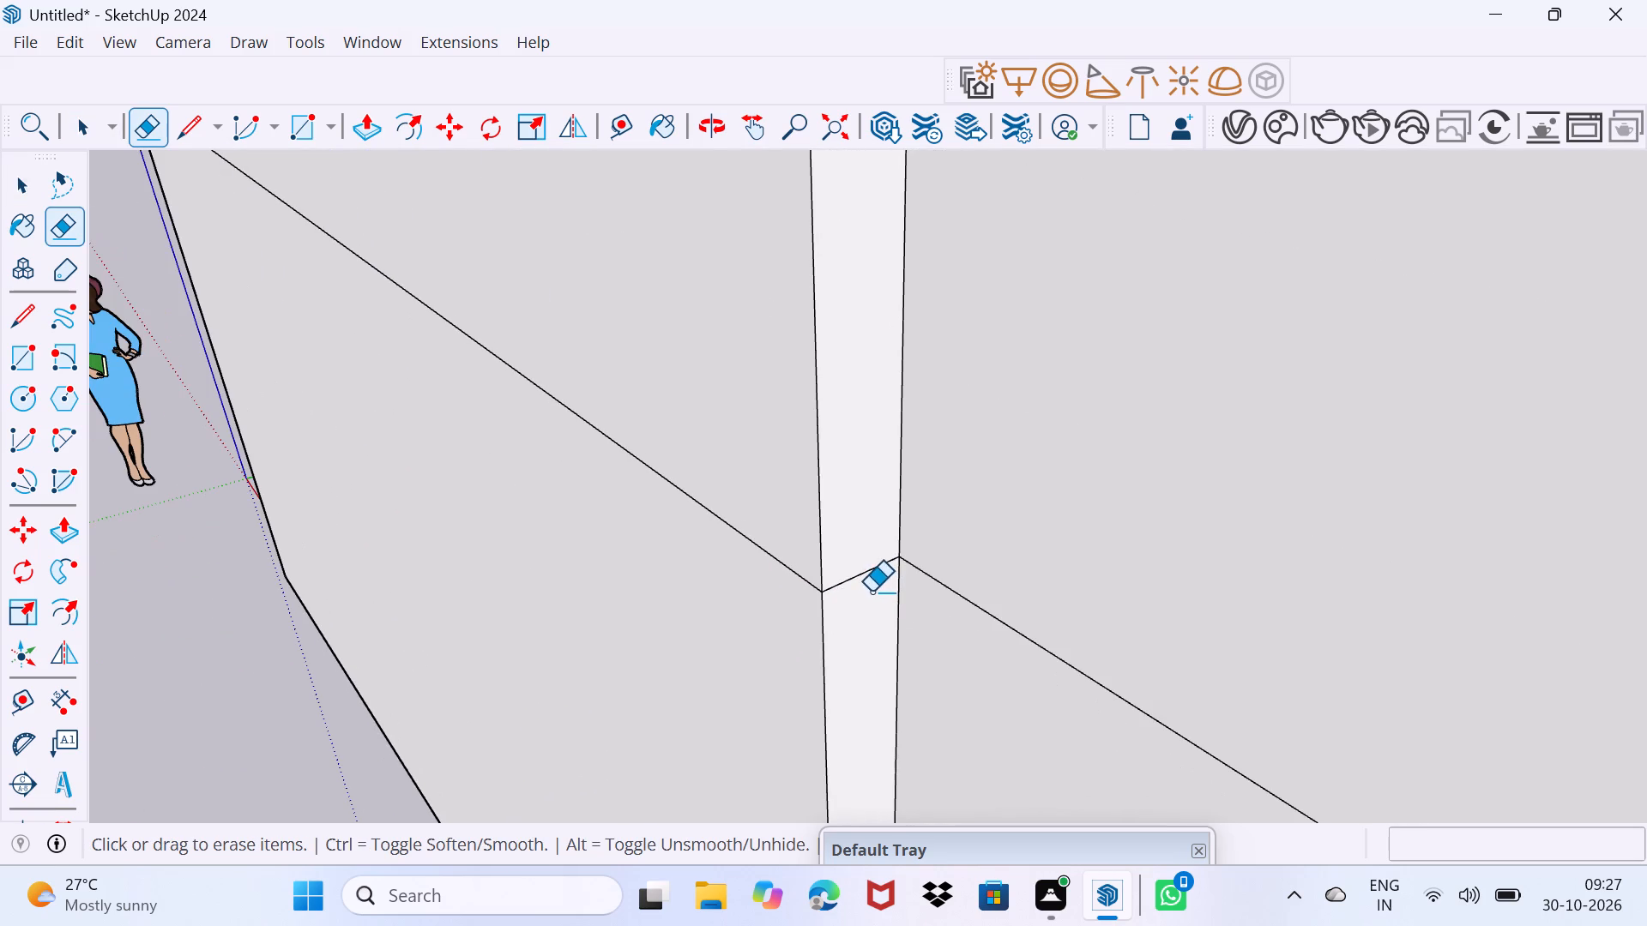
click(864, 577)
click(794, 571)
Erase the upper storey line across the projecting section's front face and its narrow side return.
scroll(786, 577, down, 8)
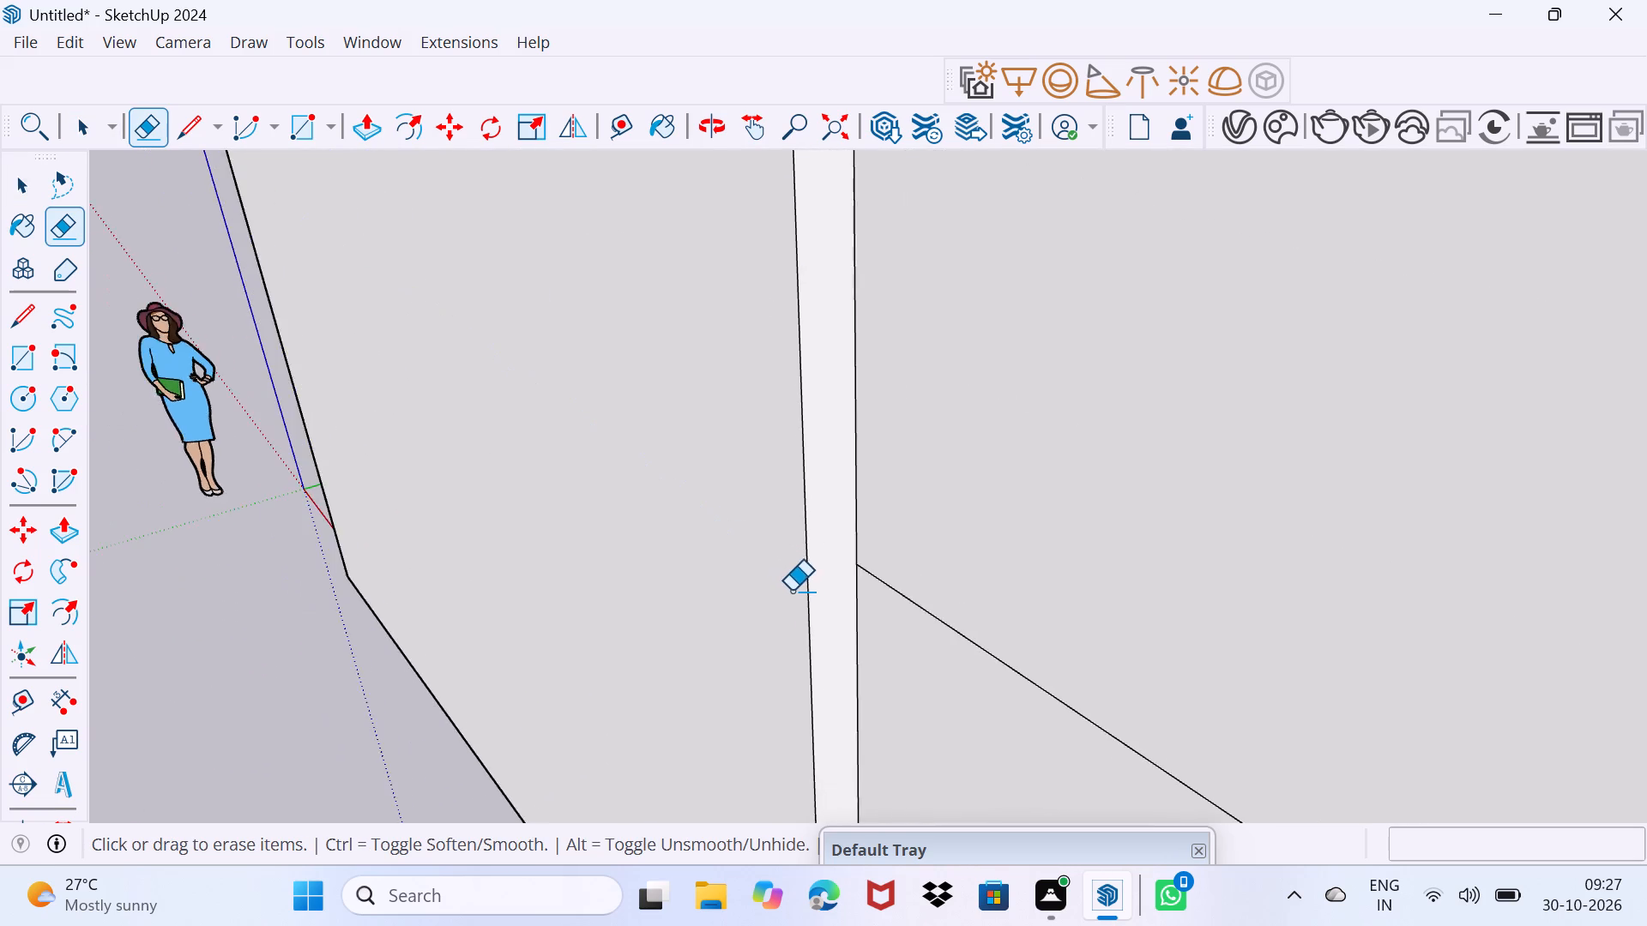
scroll(792, 591, down, 6)
scroll(753, 520, down, 3)
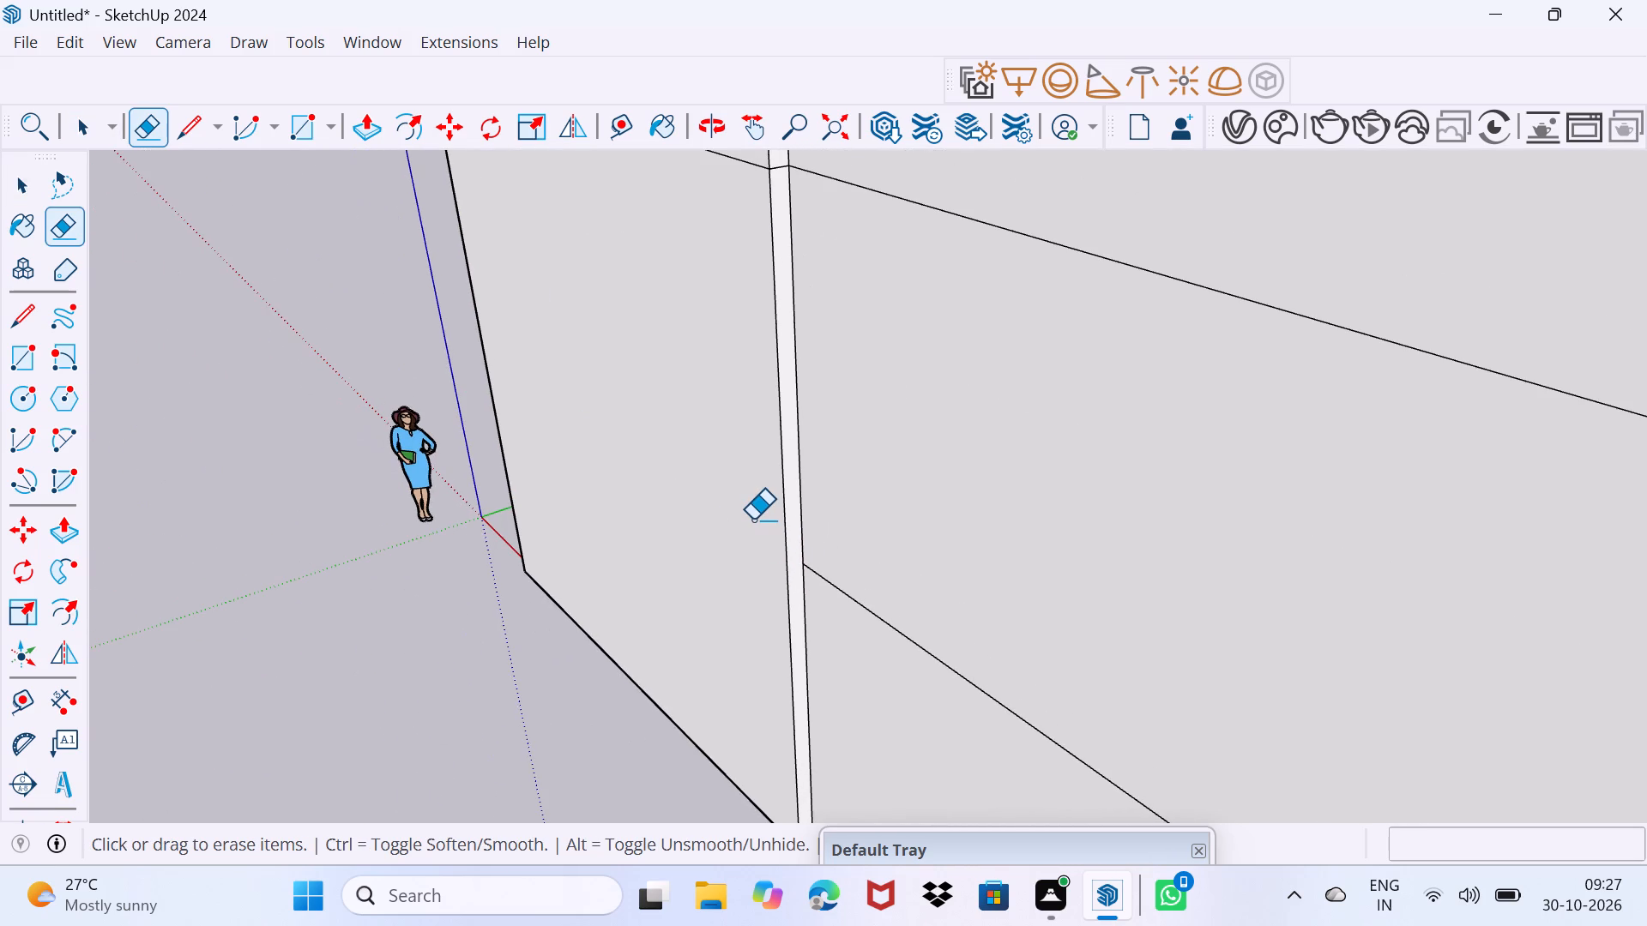
middle_drag(754, 509, 801, 687)
click(755, 360)
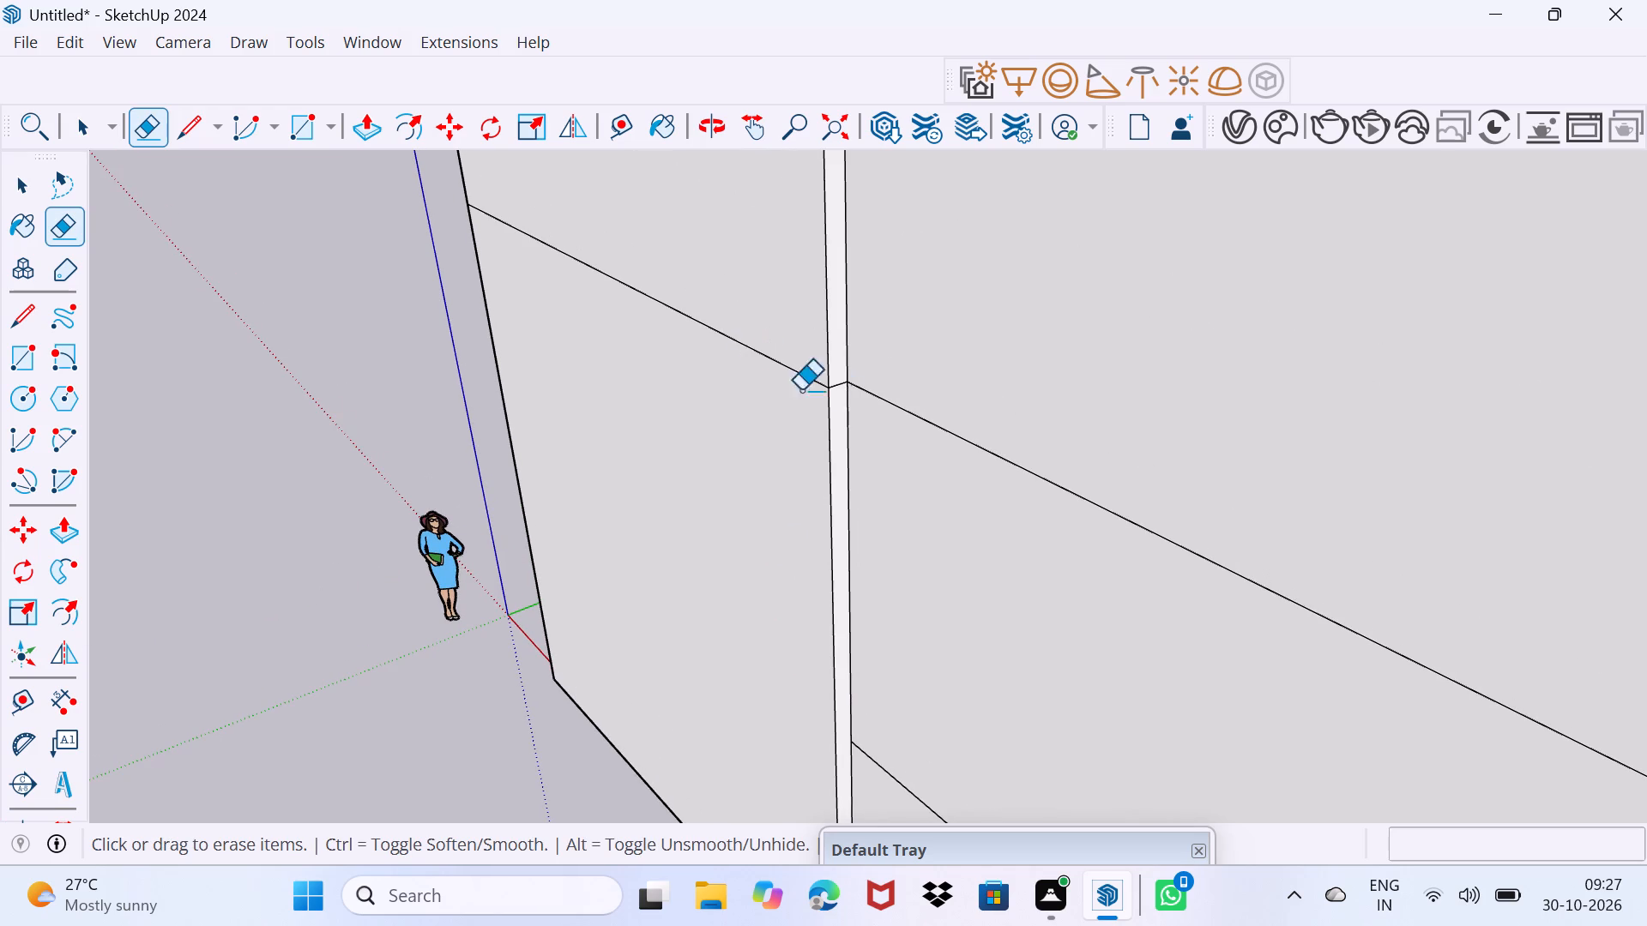
click(836, 385)
click(804, 378)
scroll(786, 383, down, 3)
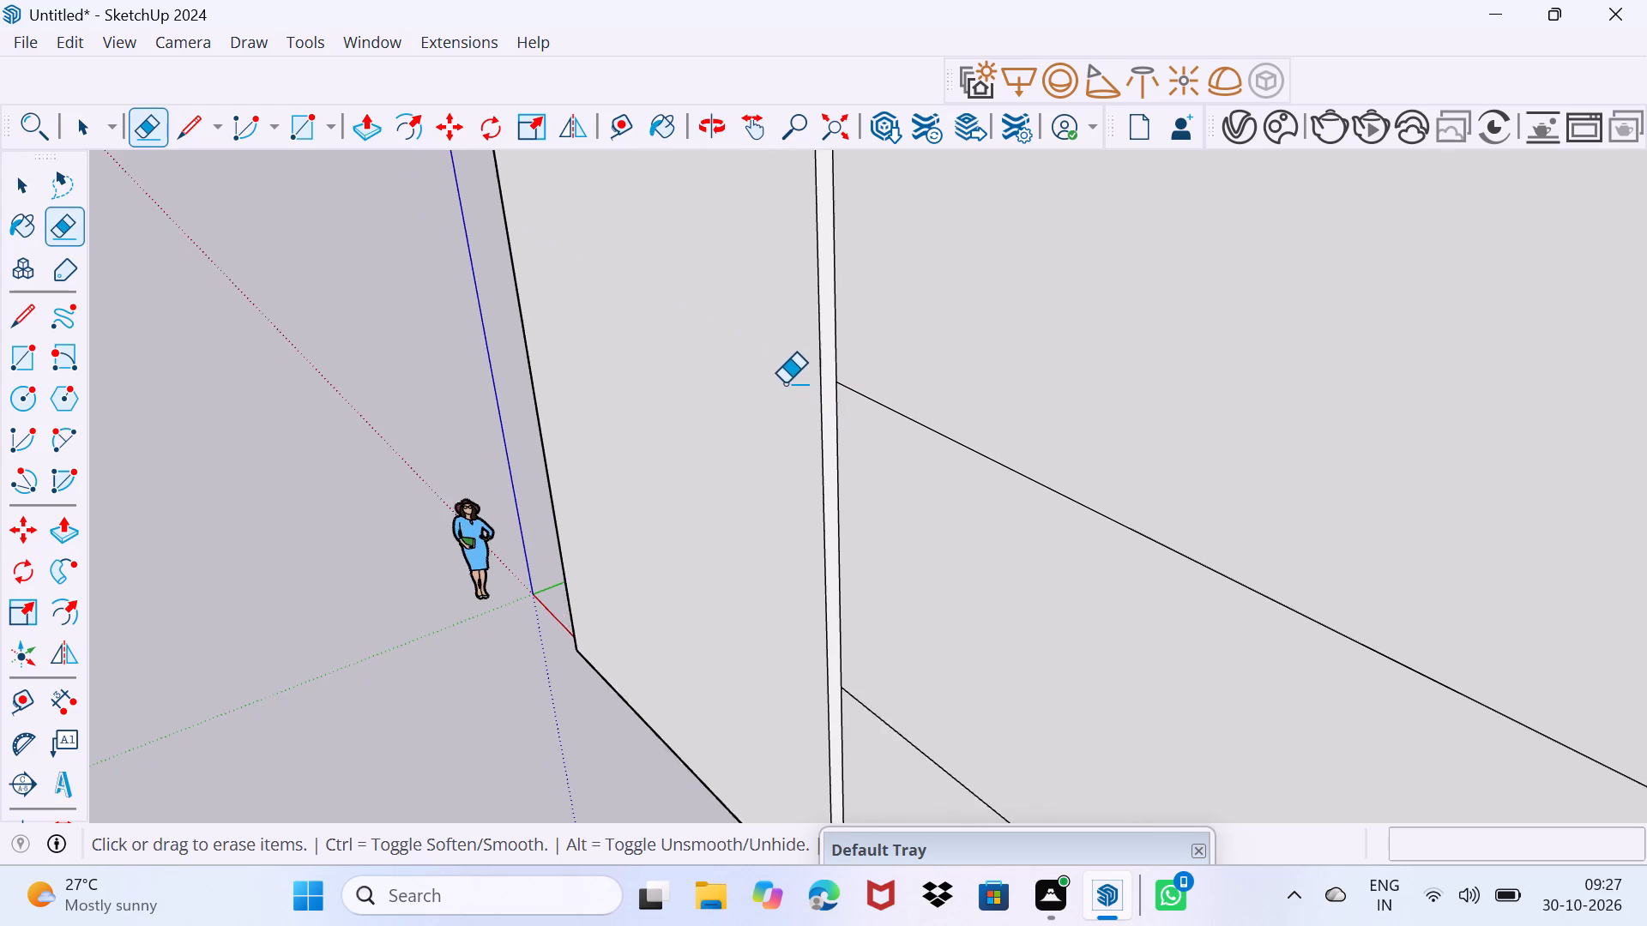
scroll(785, 383, down, 1)
key(space)
Draw a line on the roof from the projection's inner corner to the block's side edge, continuing the main facade's top edge.
scroll(738, 319, down, 8)
middle_drag(753, 281, 868, 490)
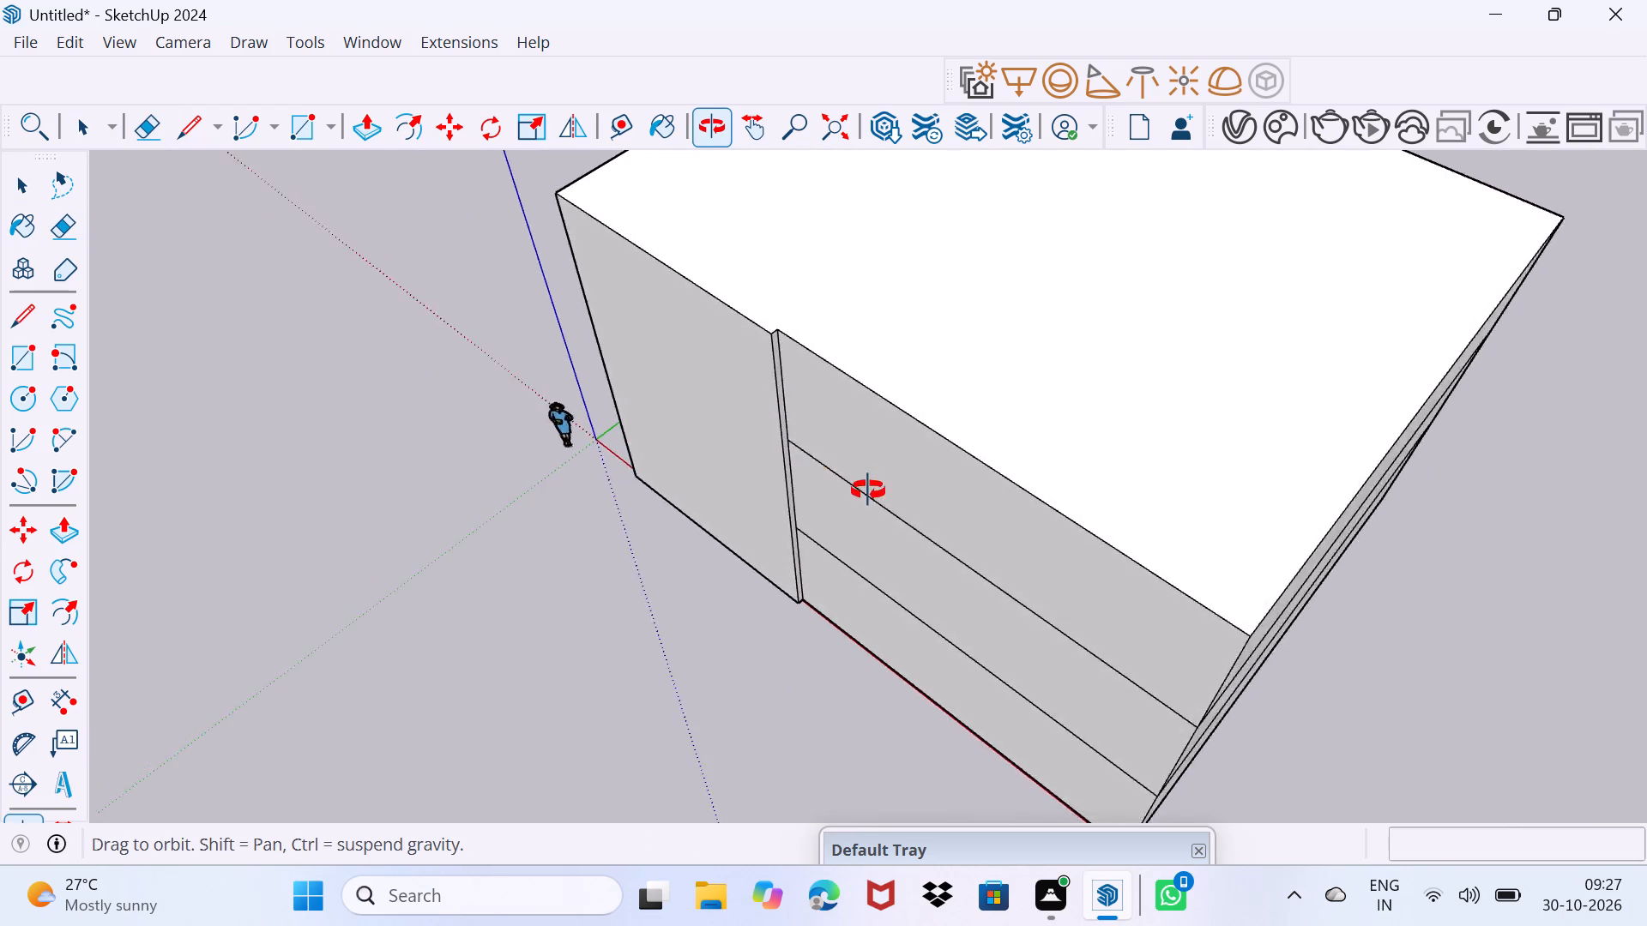
middle_drag(868, 490, 902, 492)
scroll(770, 384, up, 2)
middle_drag(765, 379, 835, 424)
key(l)
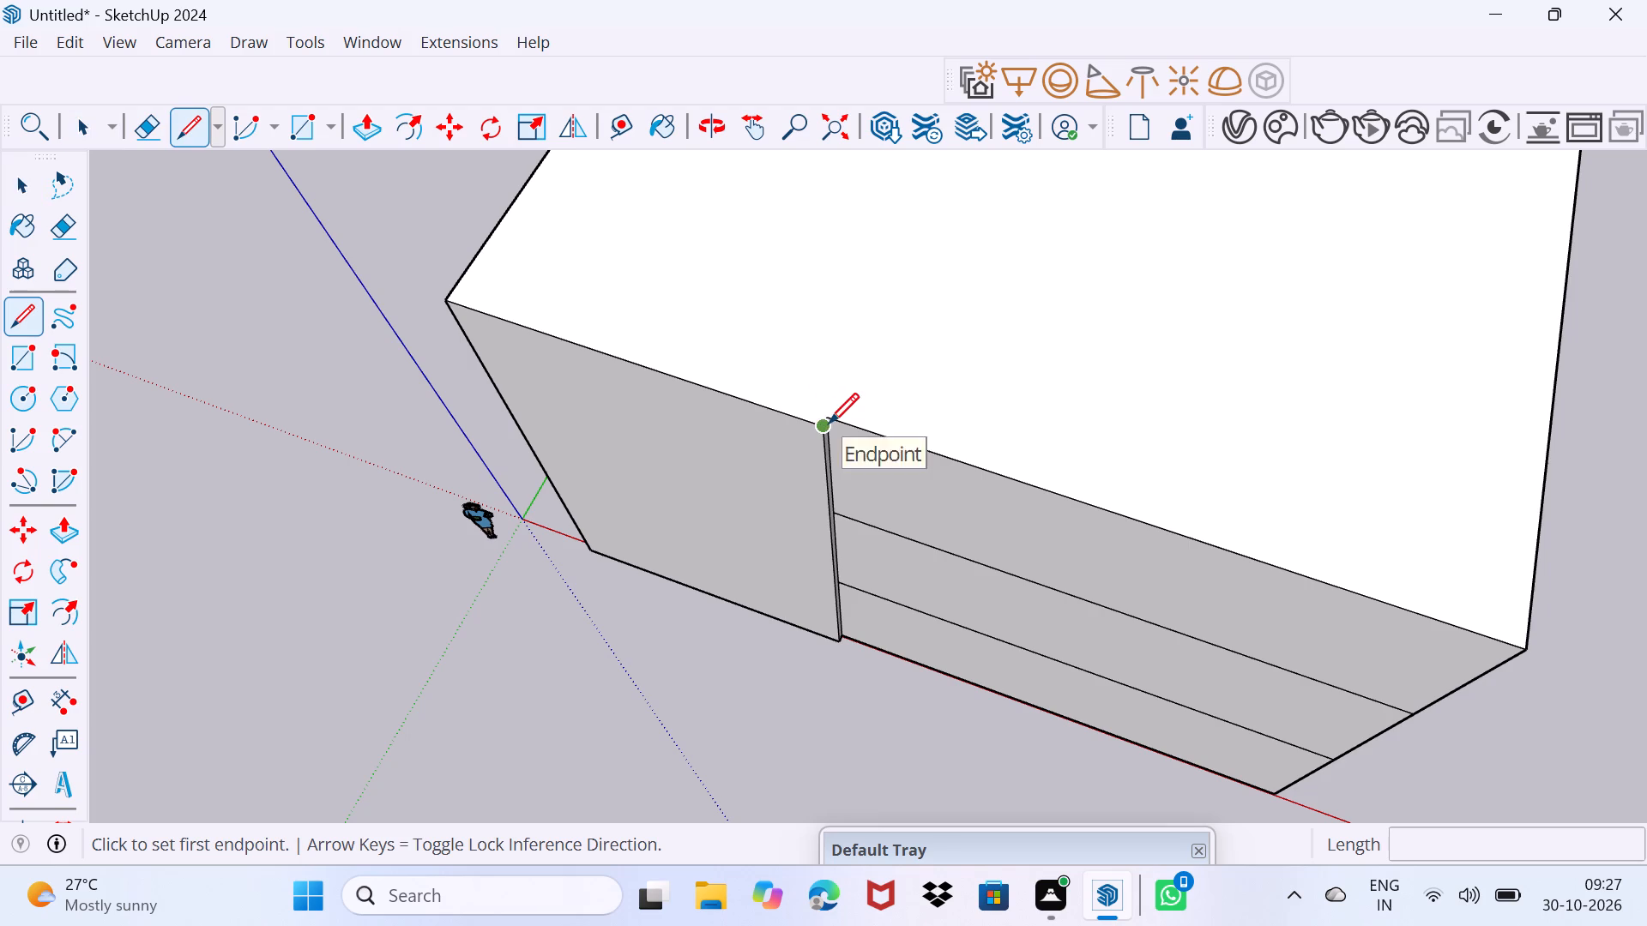
scroll(829, 421, up, 5)
click(831, 412)
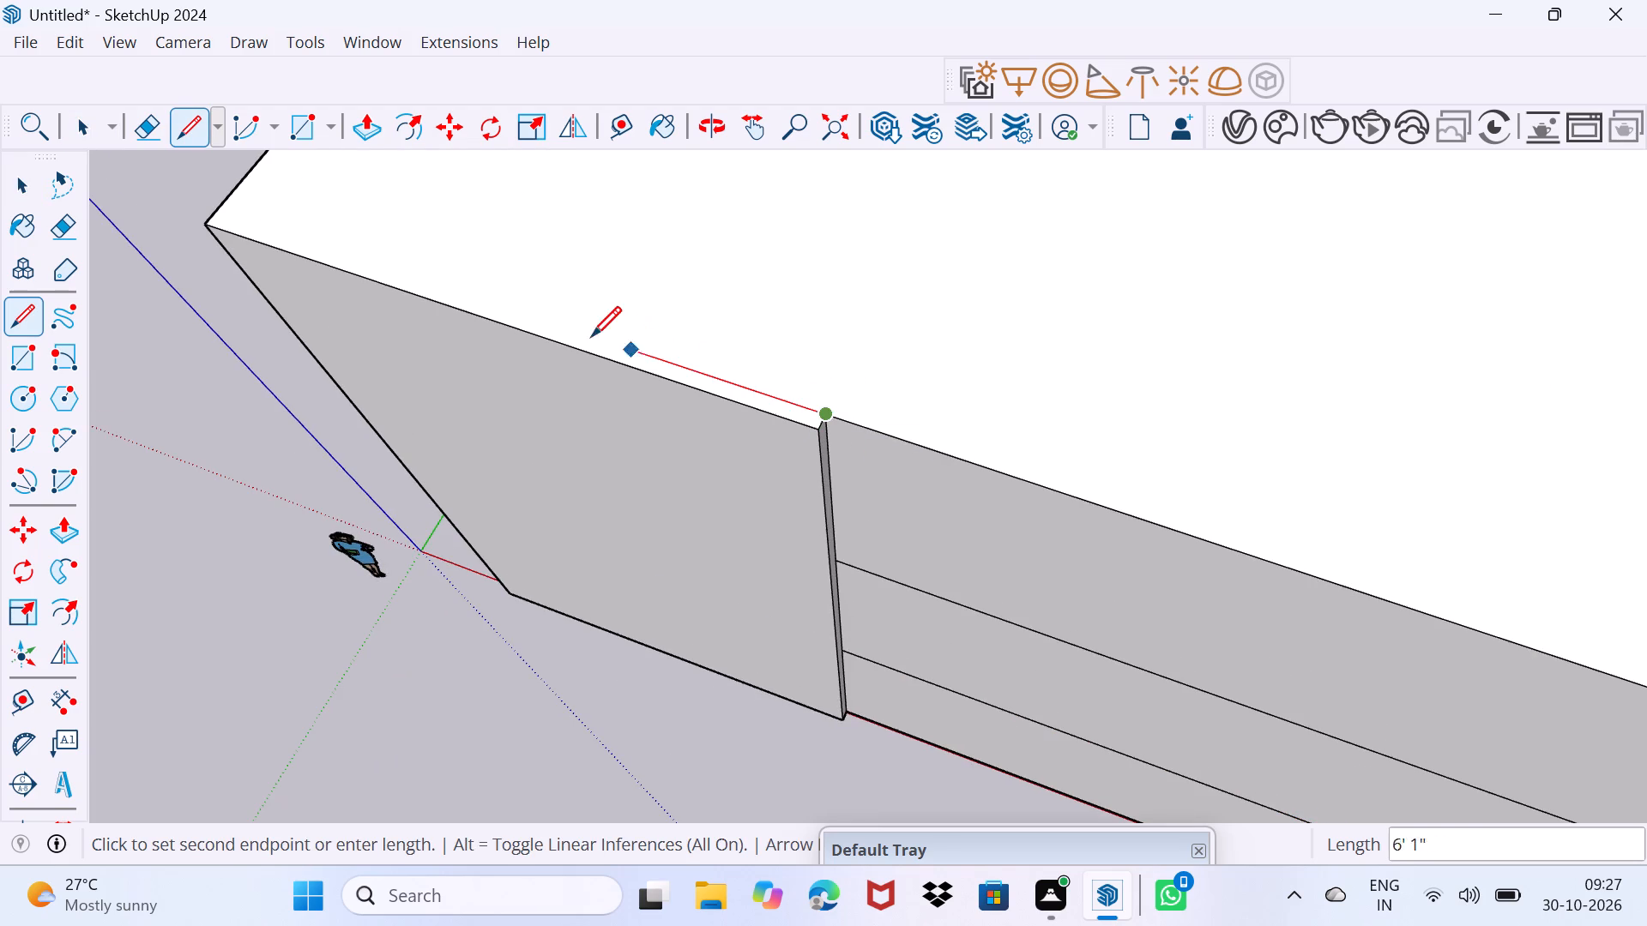
scroll(589, 335, down, 2)
middle_drag(581, 328, 764, 411)
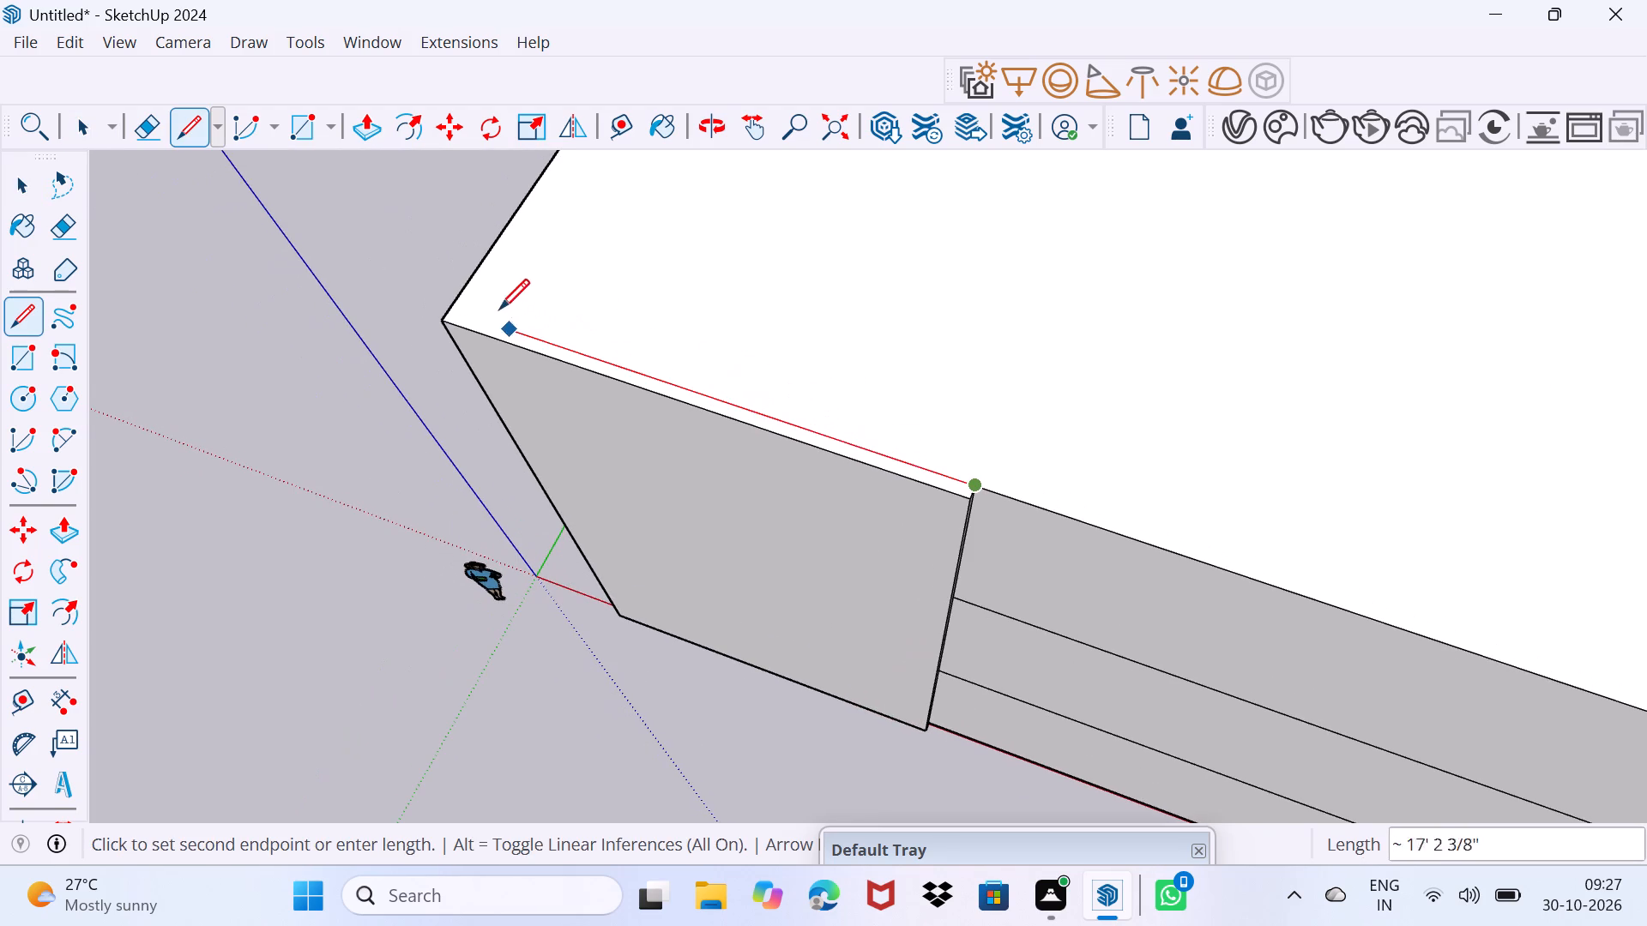
click(454, 299)
key(space)
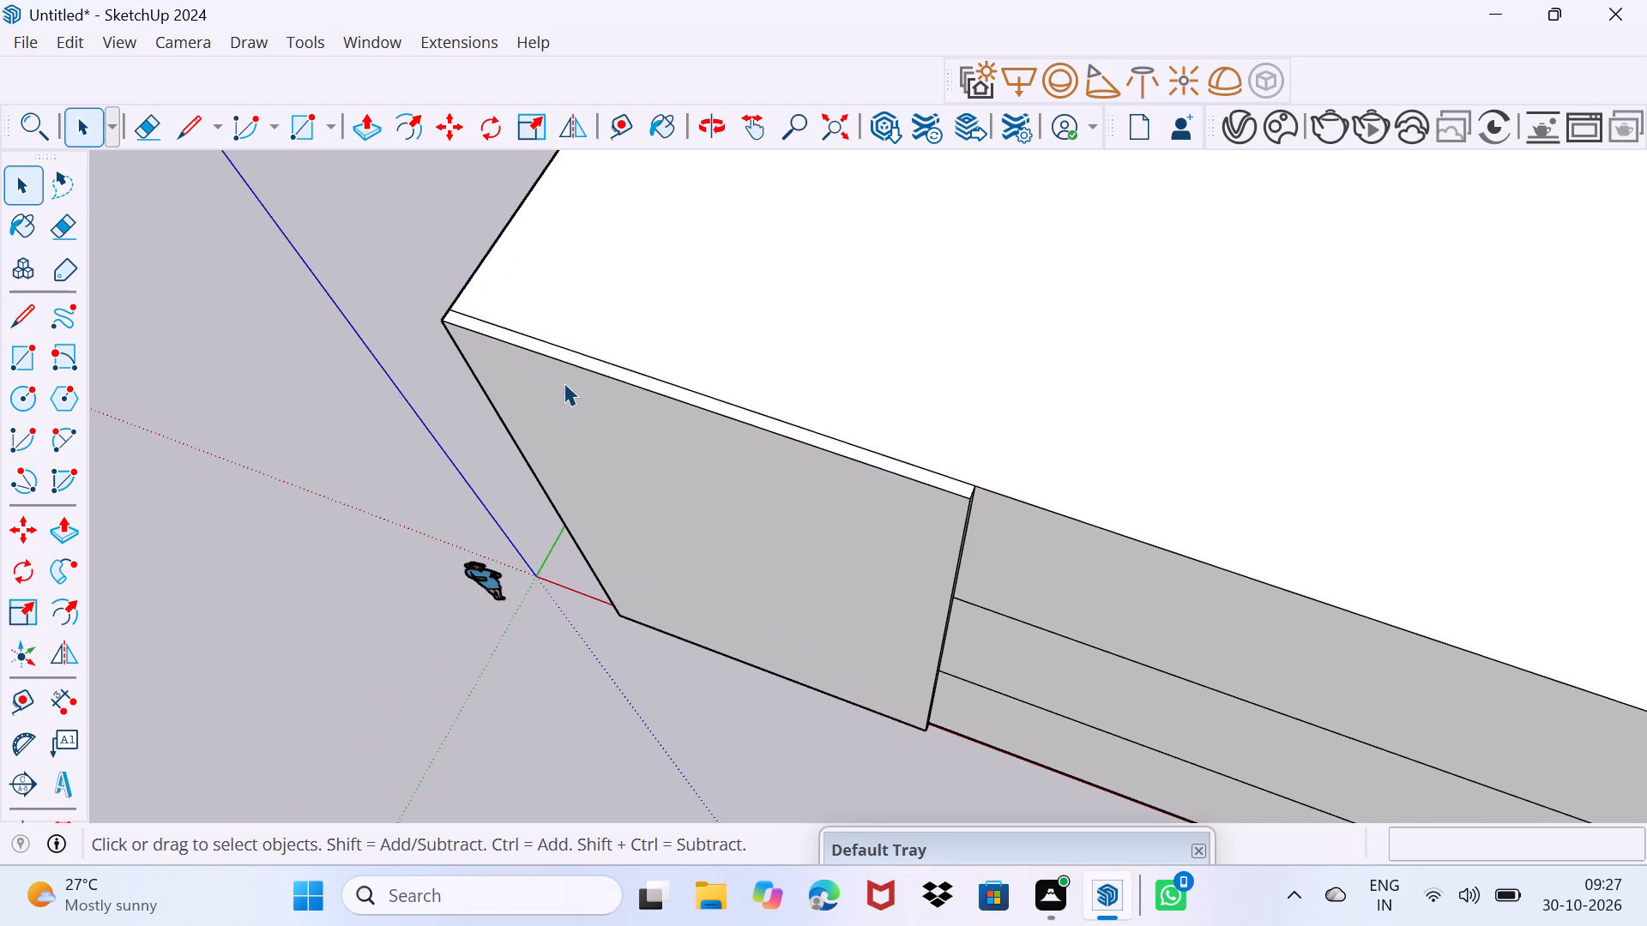
Pull the narrow roof strip above the projecting section up by 8".
scroll(574, 393, up, 3)
click(637, 368)
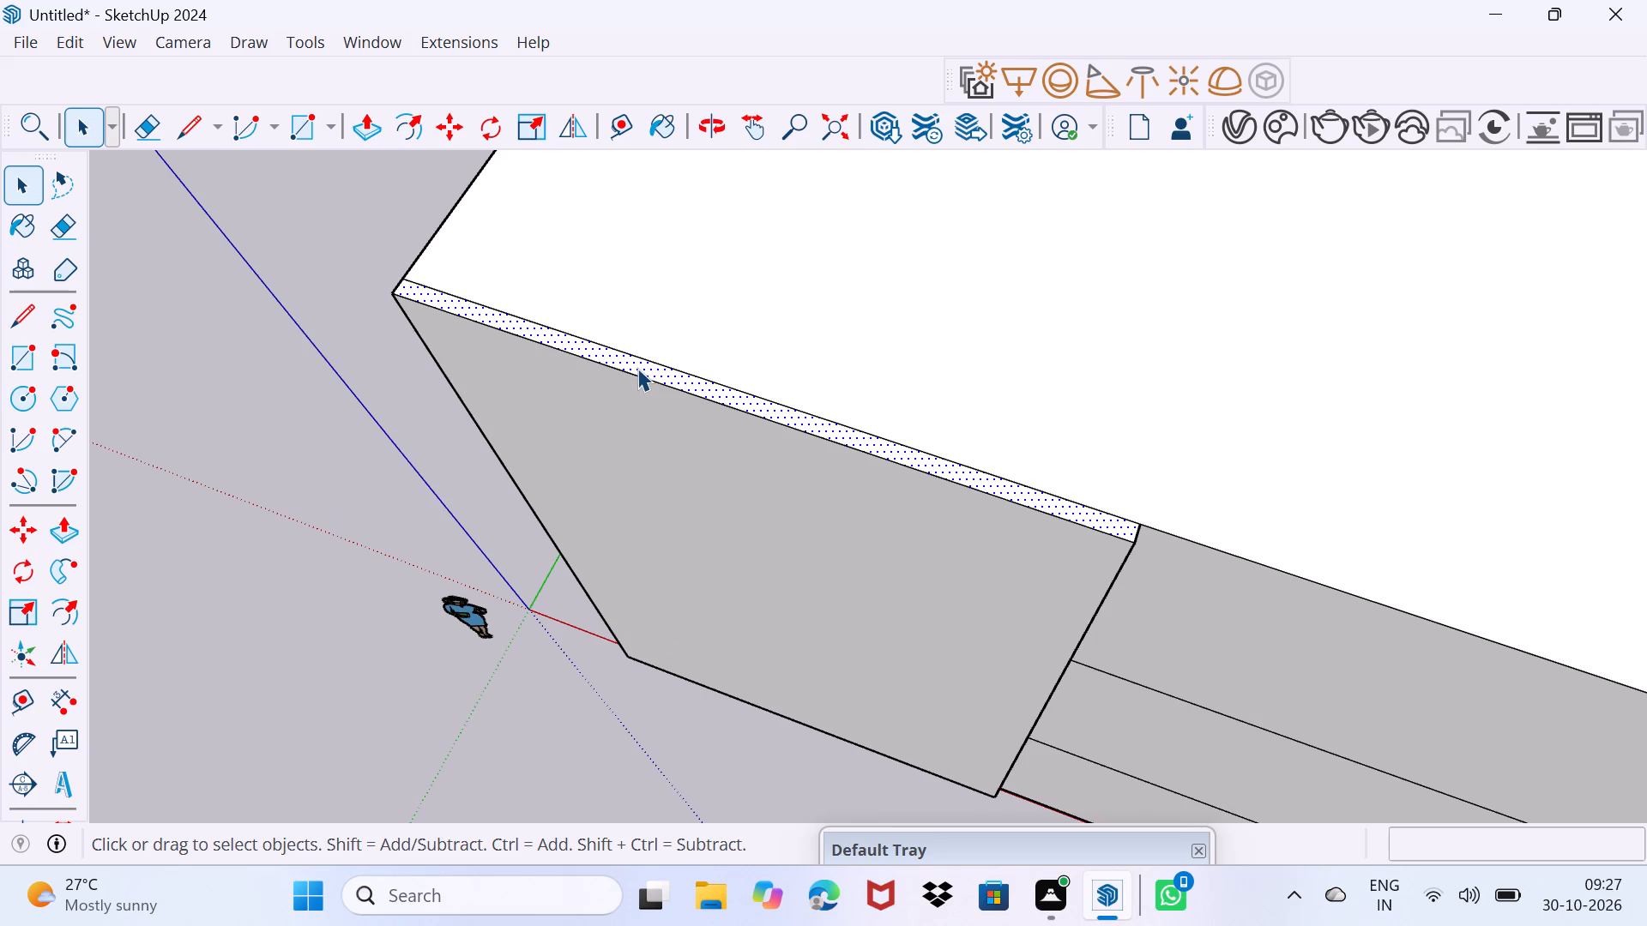
key(p)
click(637, 368)
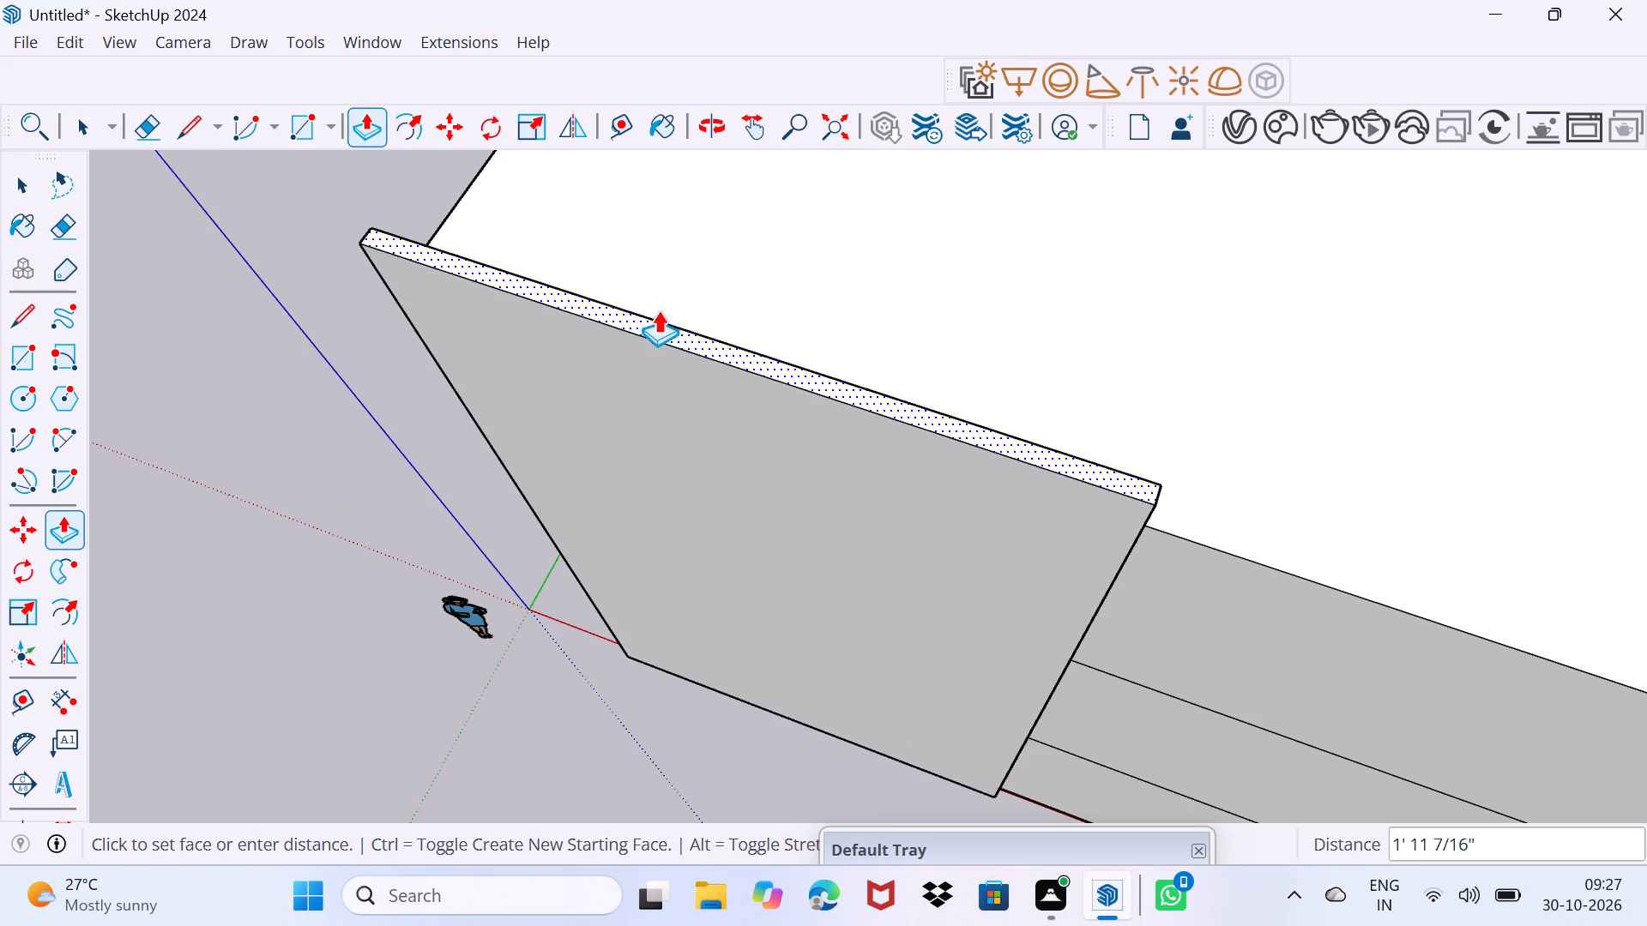
scroll(660, 305, down, 3)
middle_drag(679, 264, 600, 264)
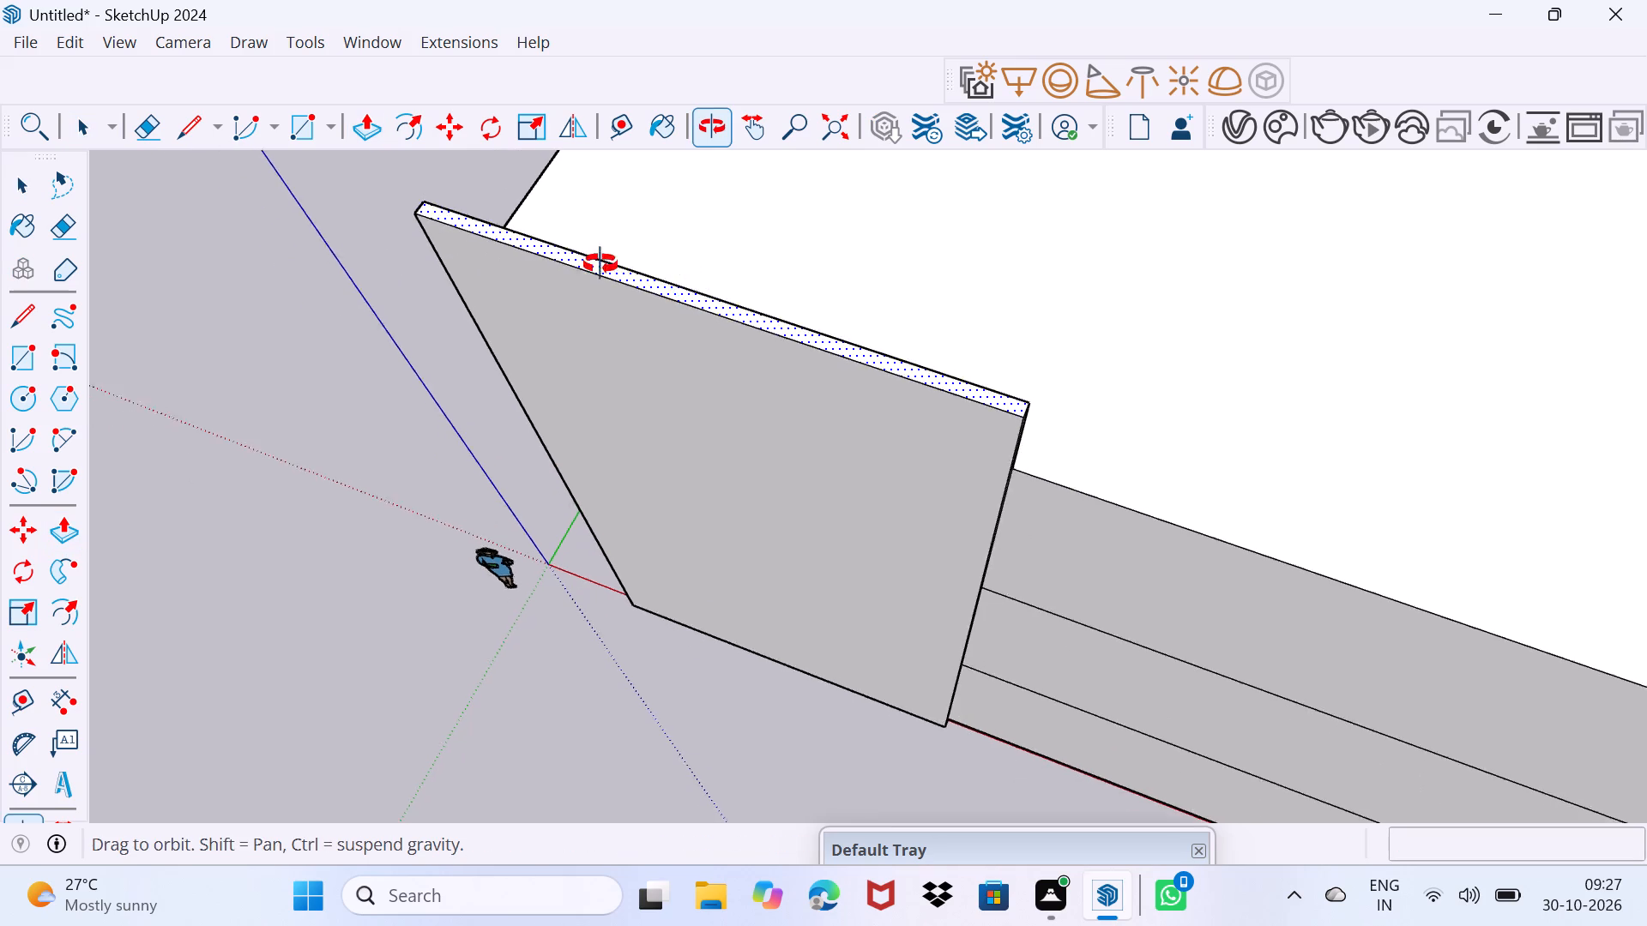
middle_drag(600, 264, 469, 257)
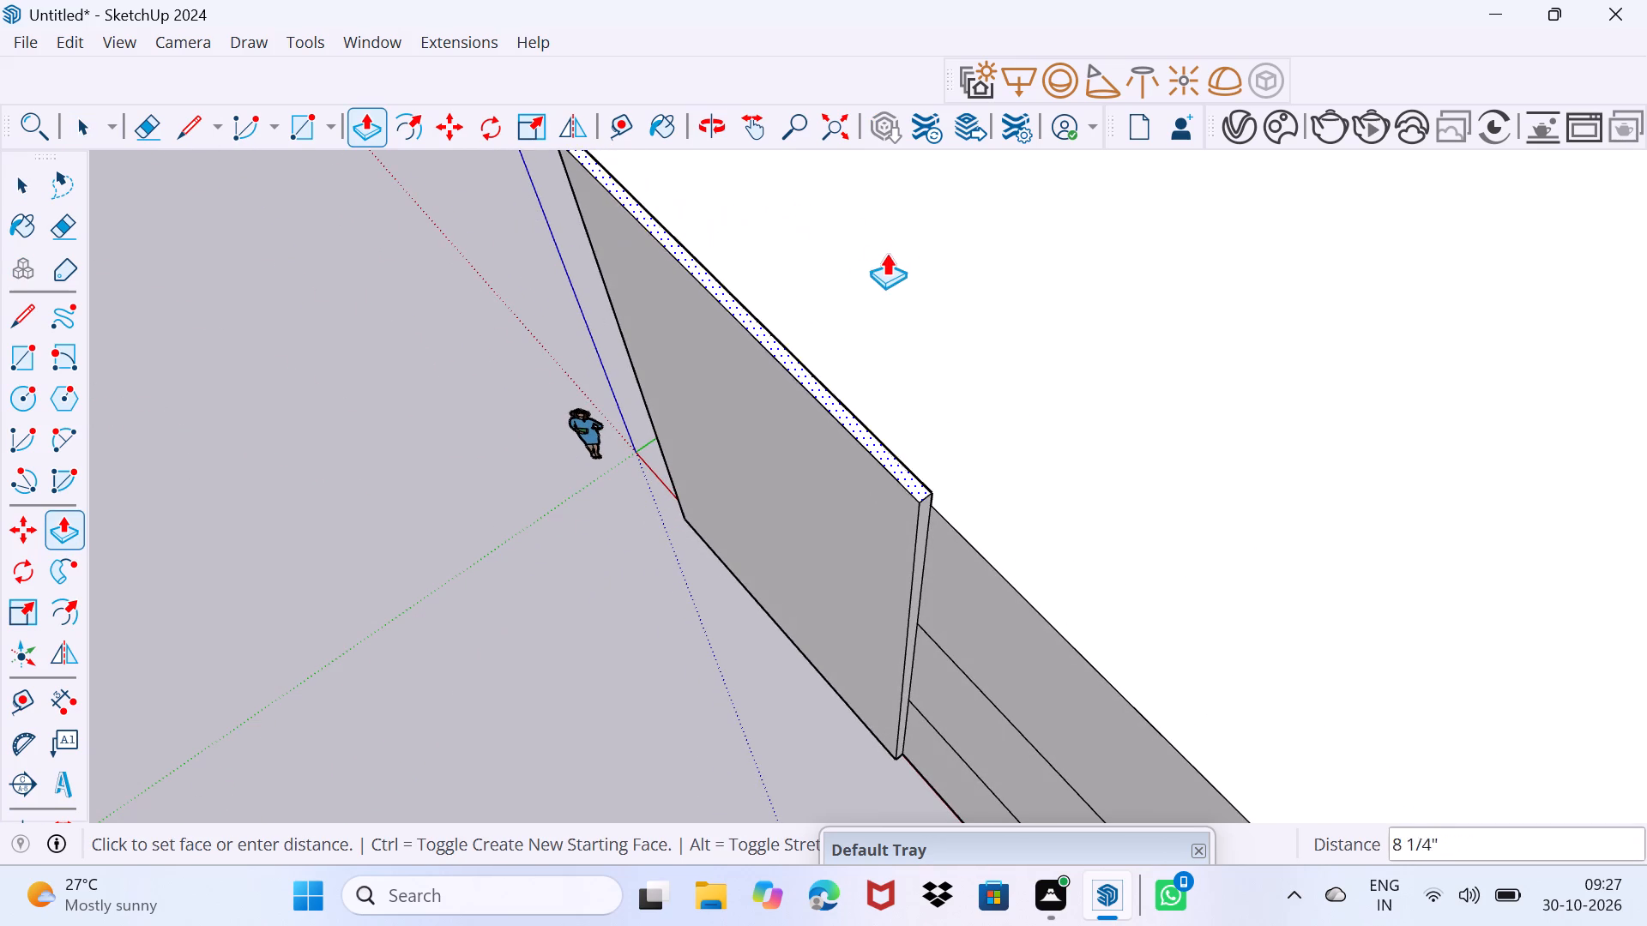
key(8)
key(shift+quotedbl)
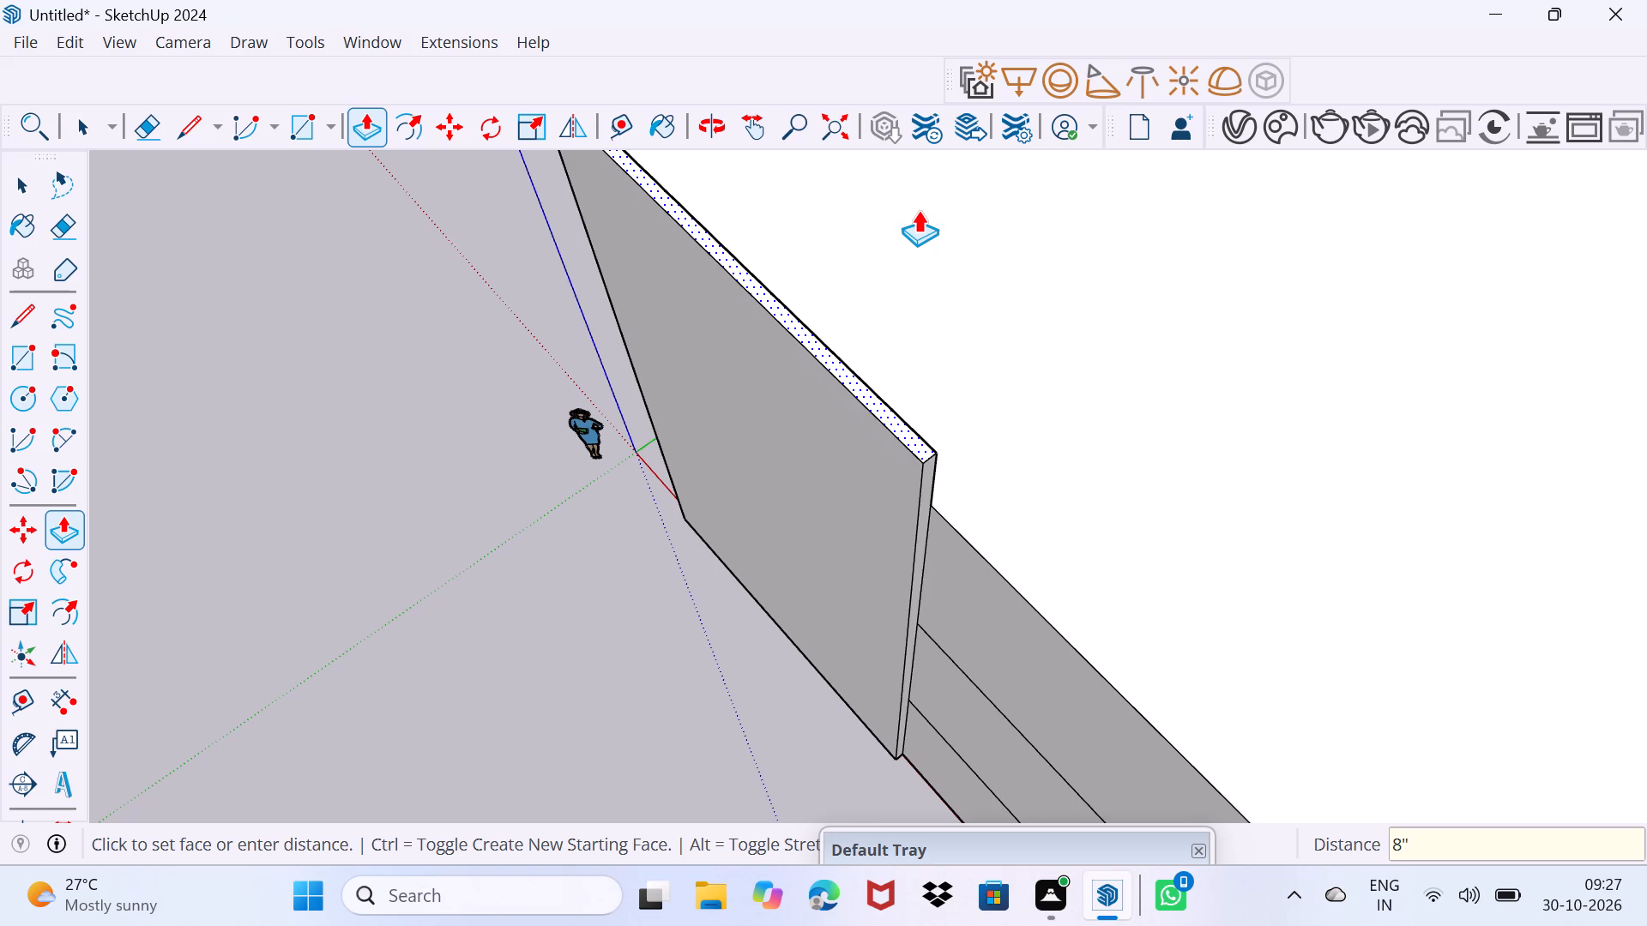
key(Return)
Pull the top of the raised strip above the projecting section further up freehand to form a taller parapet.
middle_drag(871, 414, 698, 334)
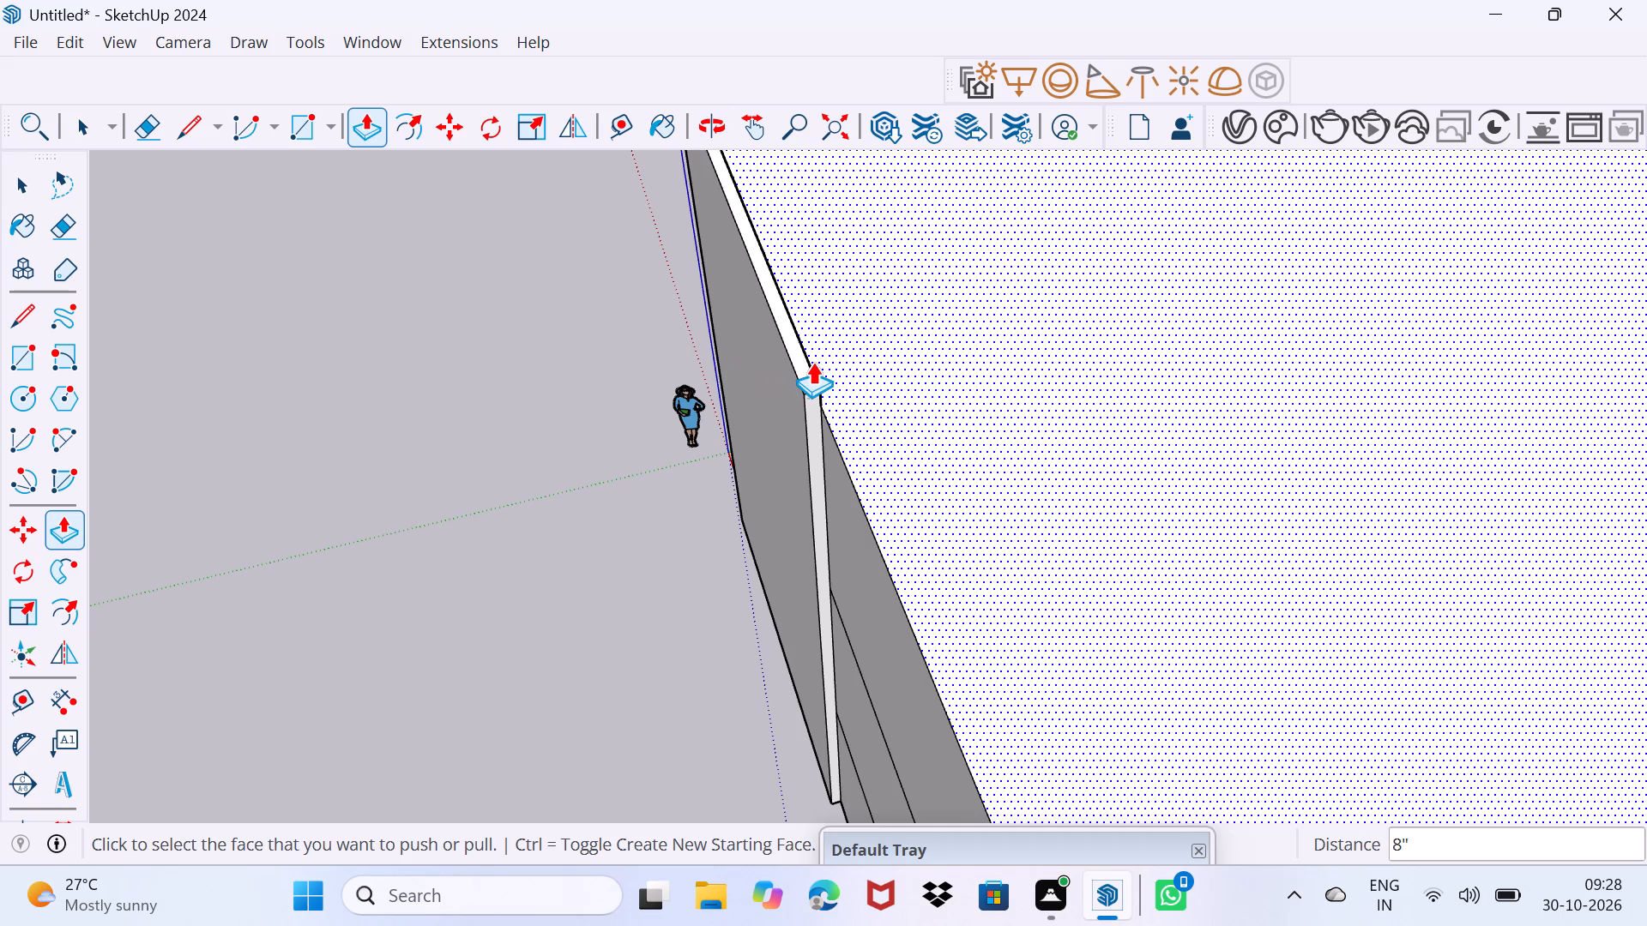
click(807, 370)
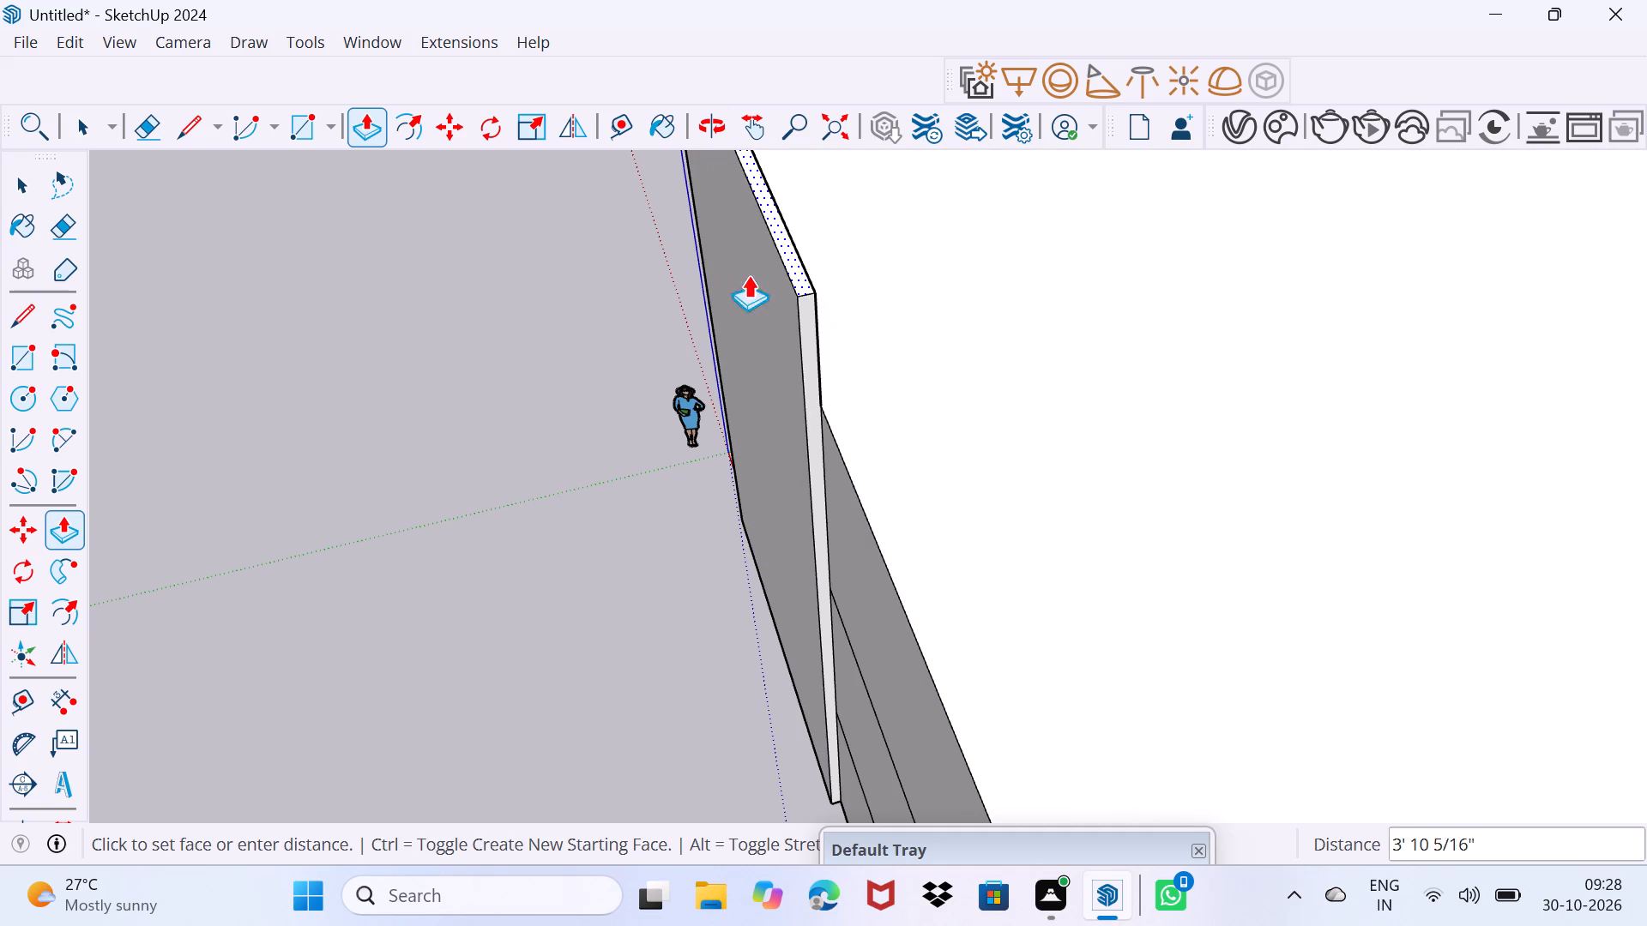
shift+middle_drag(775, 243, 776, 458)
click(785, 361)
key(space)
drag(770, 538, 816, 468)
Draw a full-width line across the projecting section's front face, continuing the main facade's lower storey line to the outer edge.
middle_drag(742, 508, 875, 454)
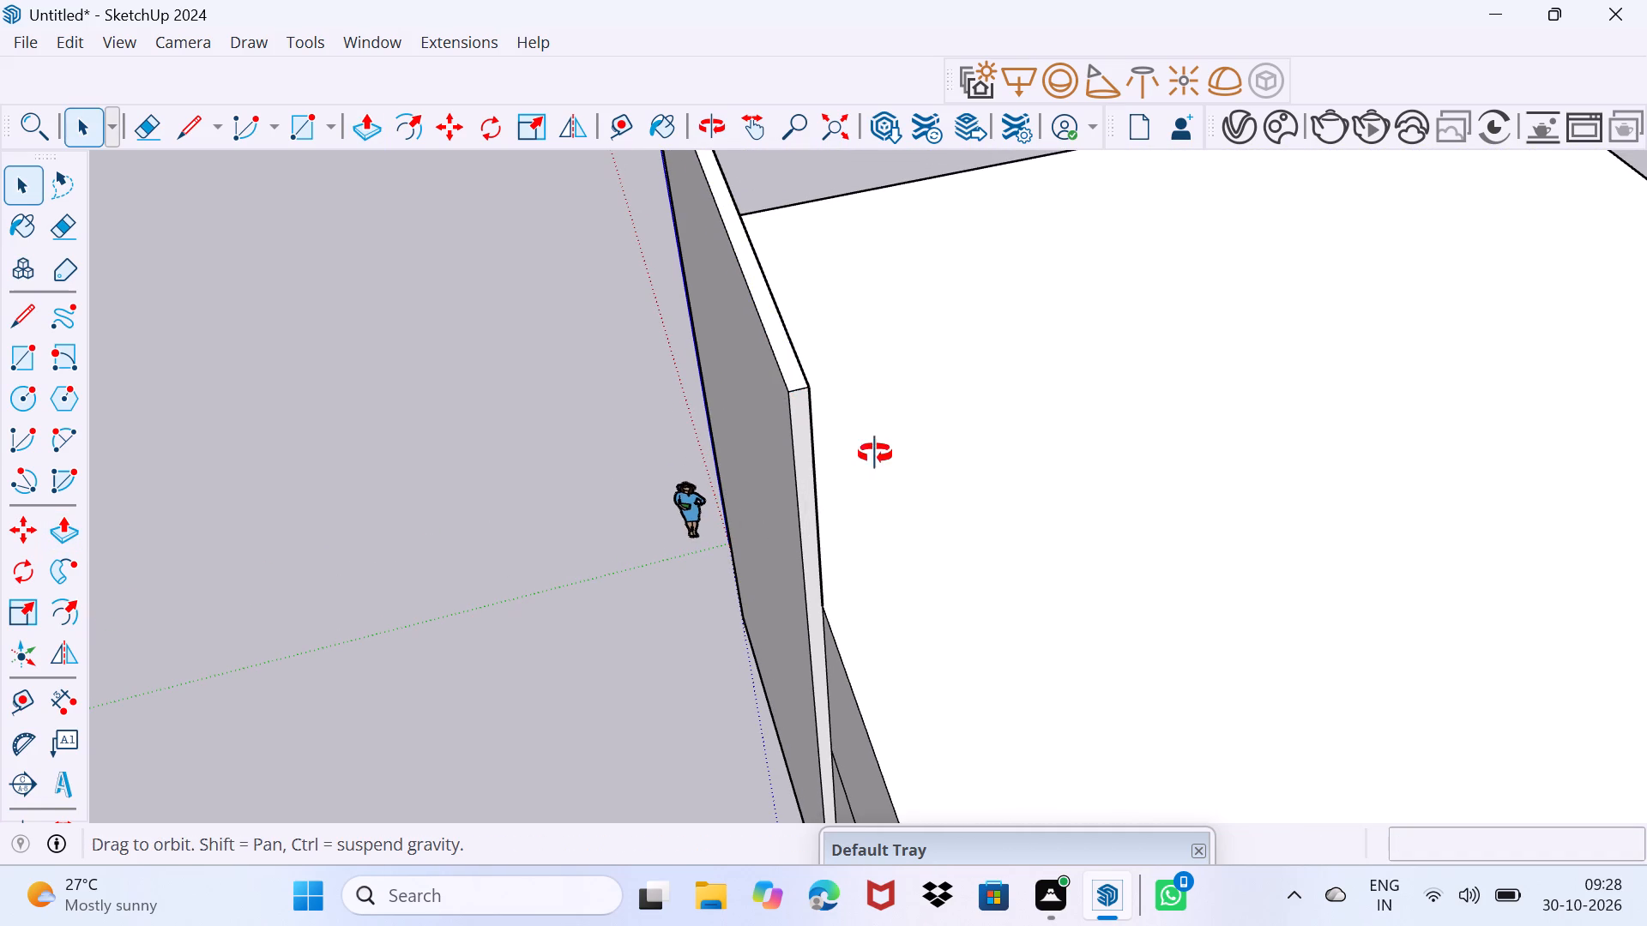
middle_drag(875, 454, 1048, 352)
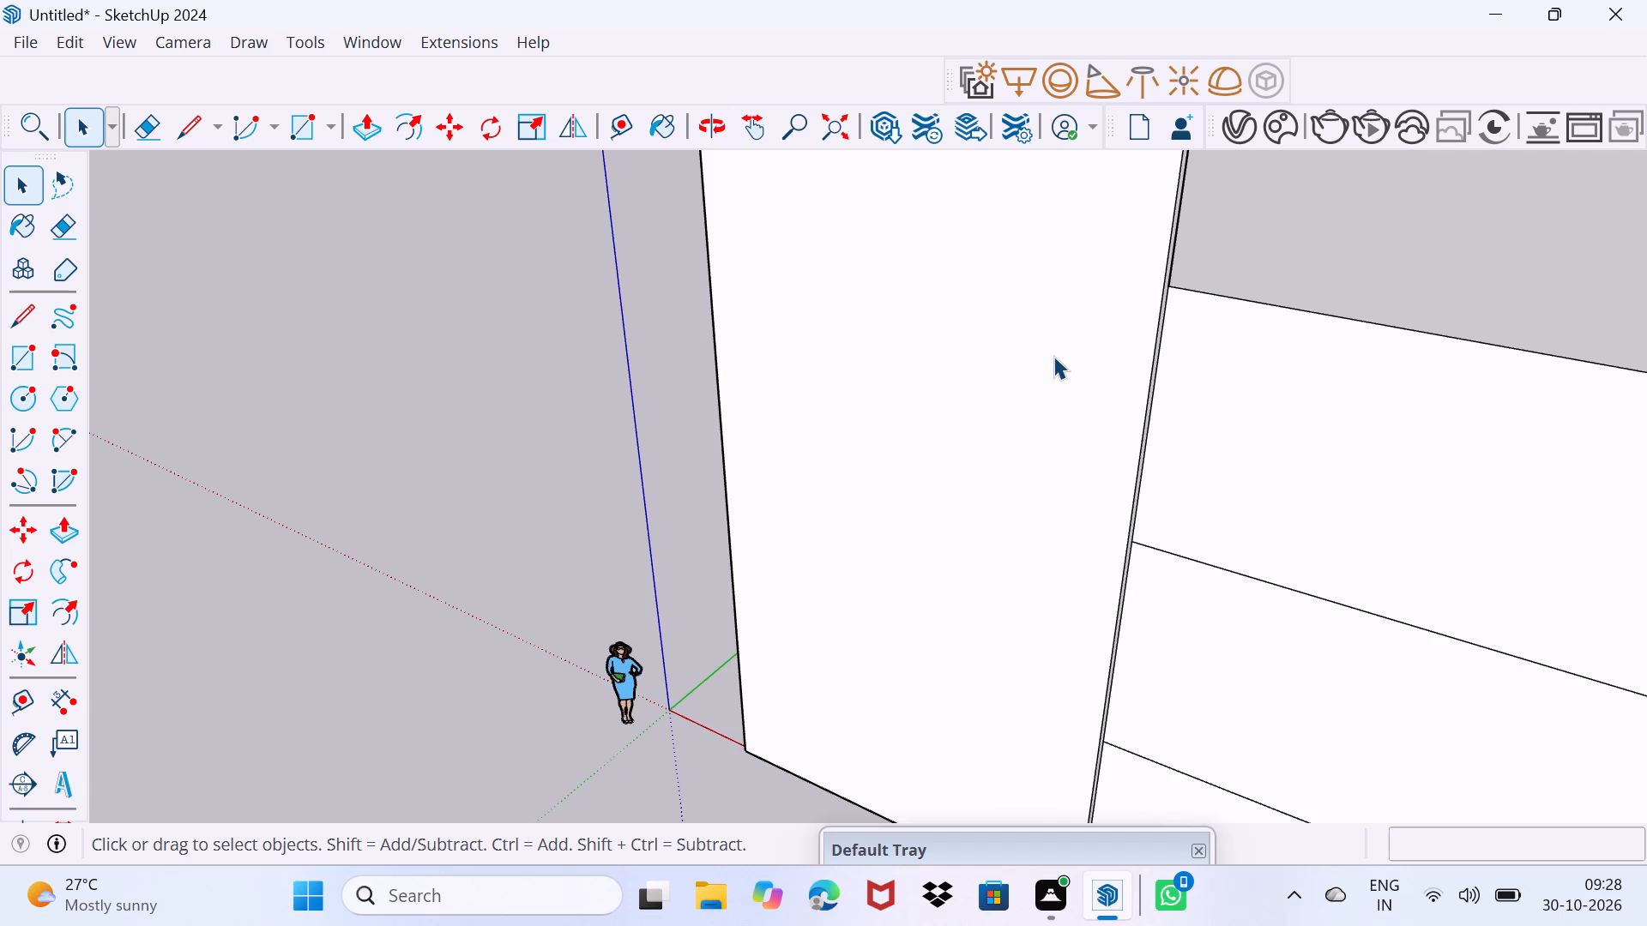
scroll(1054, 377, down, 2)
middle_drag(1125, 487, 1124, 346)
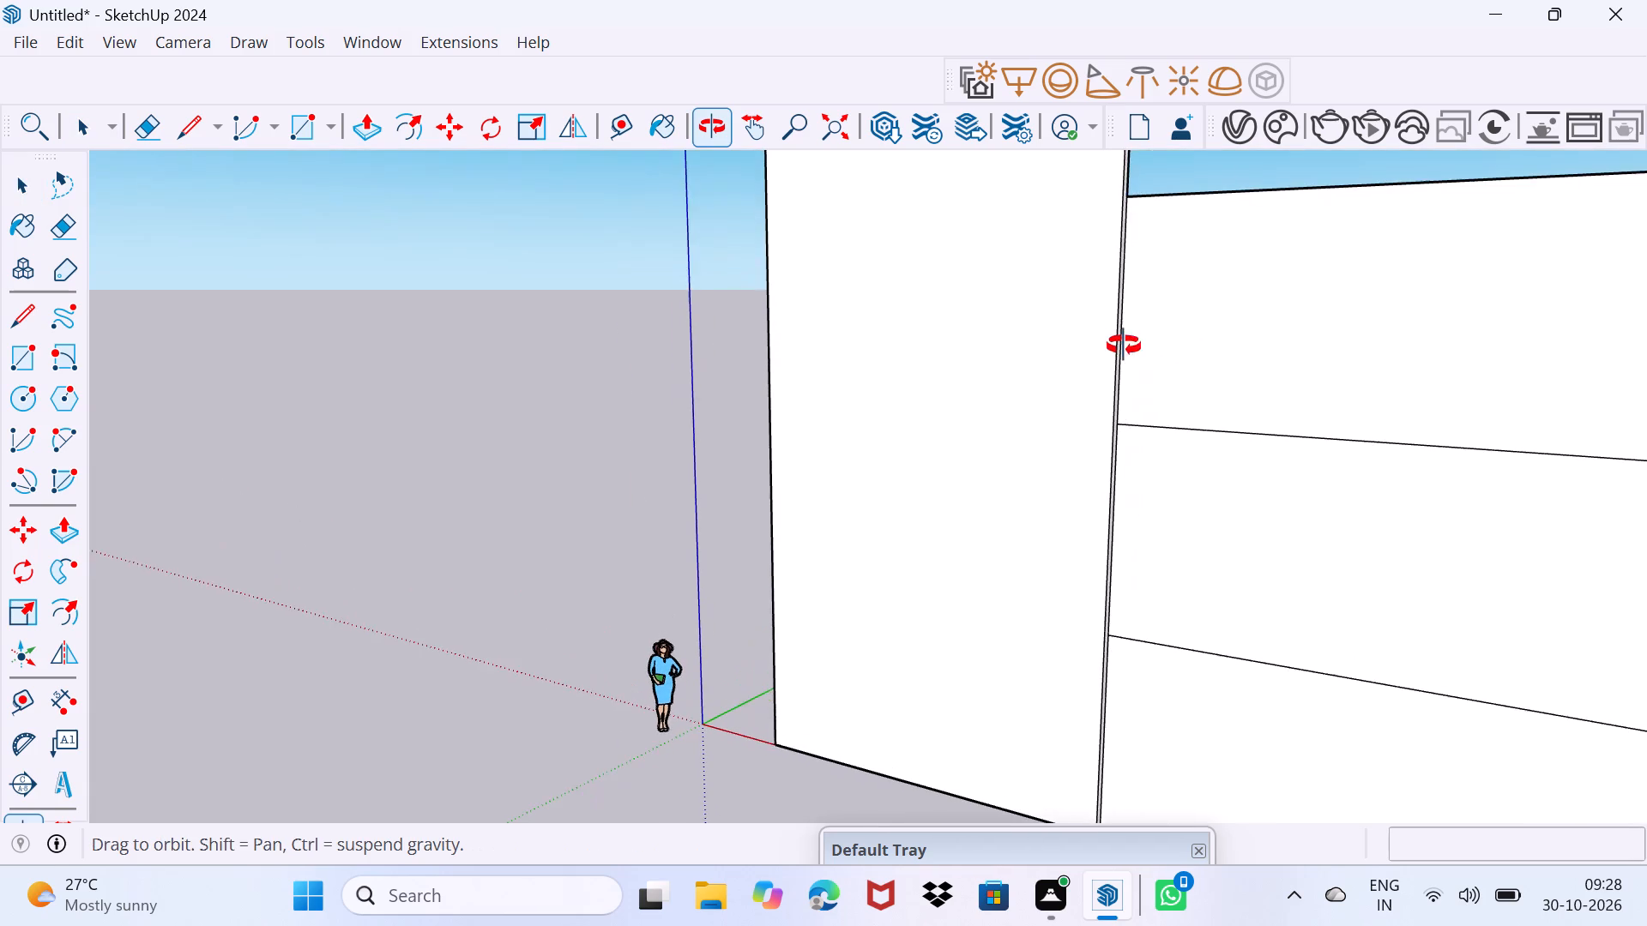
middle_drag(1124, 346, 1175, 366)
scroll(1101, 666, up, 6)
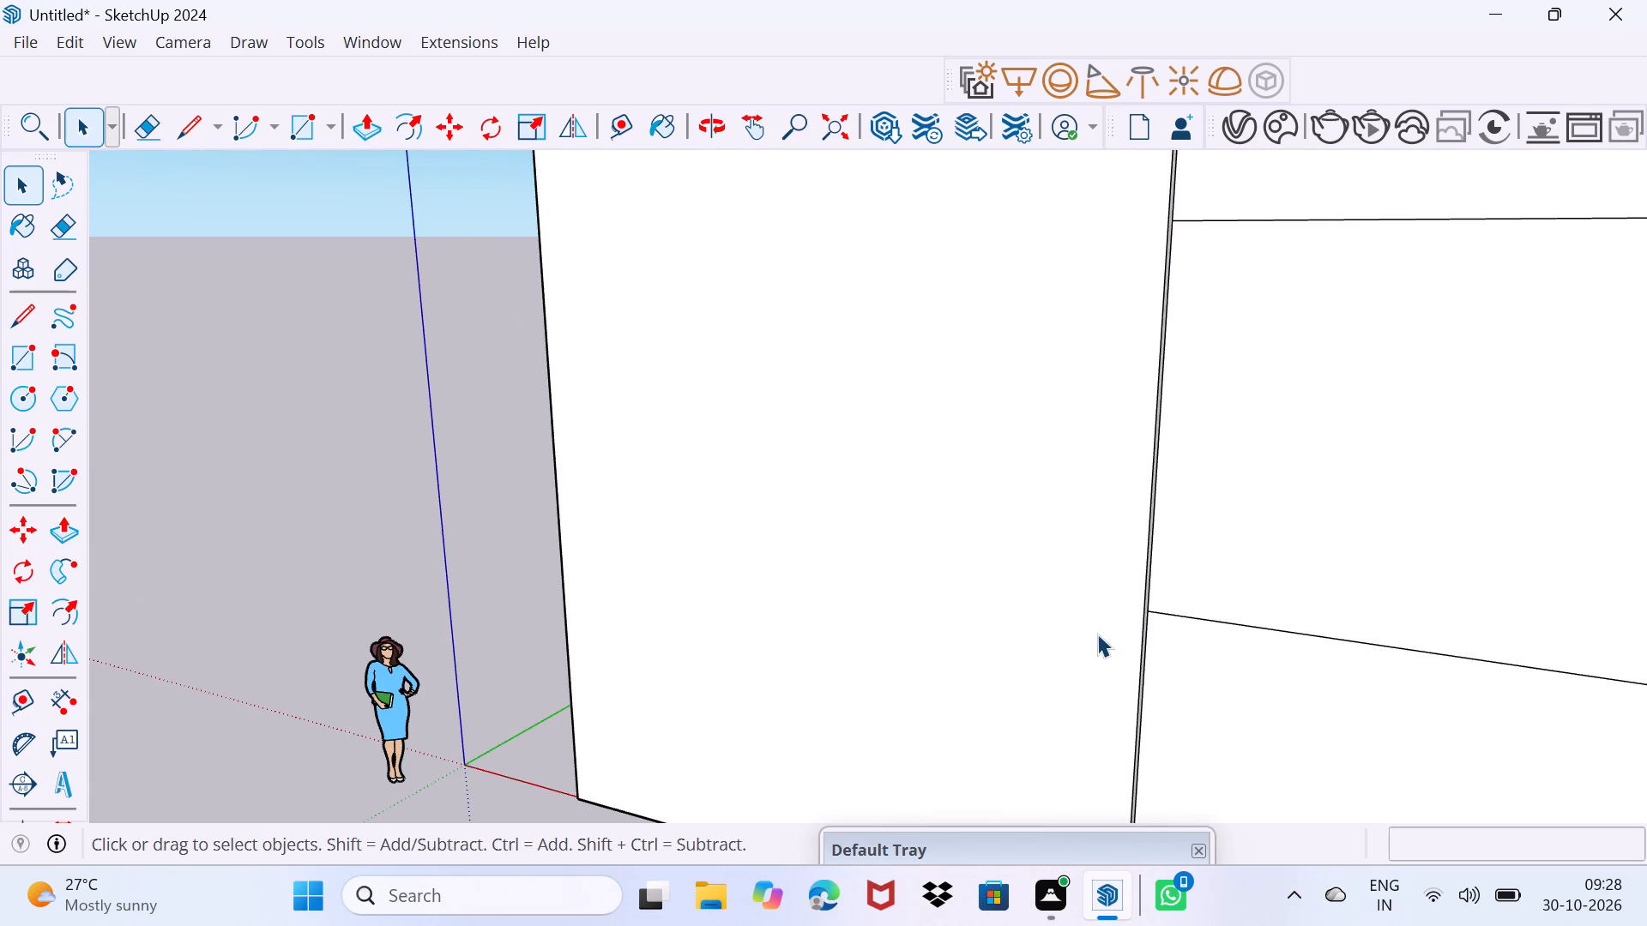
key(l)
click(1141, 610)
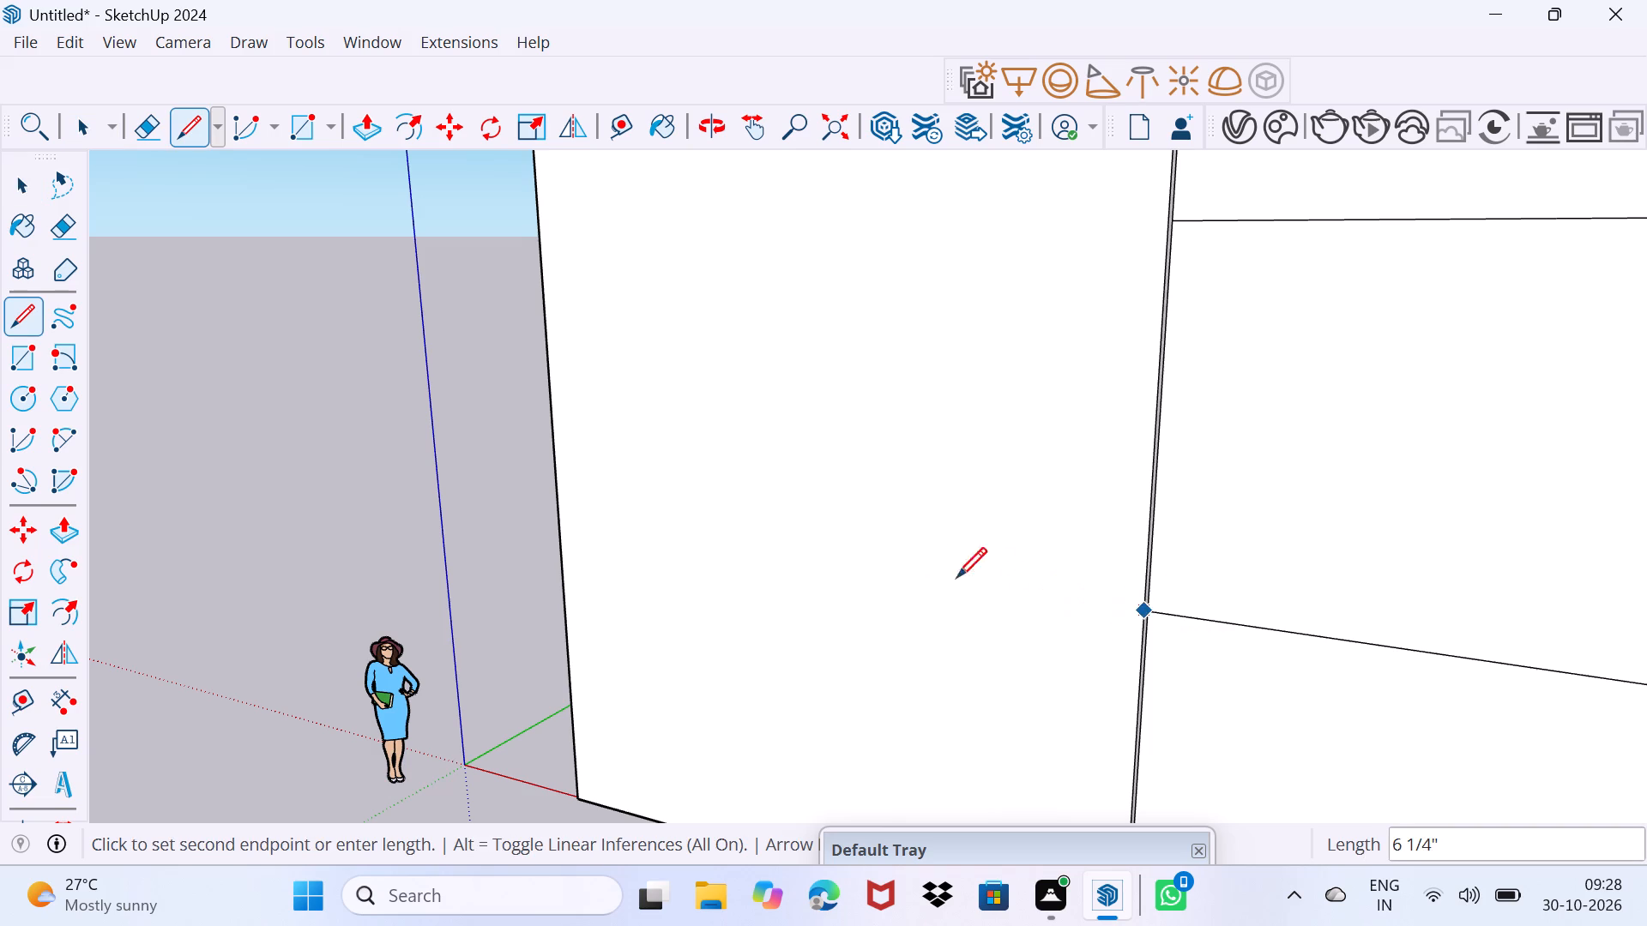
click(556, 518)
key(space)
Push the projecting section's ground-storey panel inward by 6", level with the main facade.
click(989, 731)
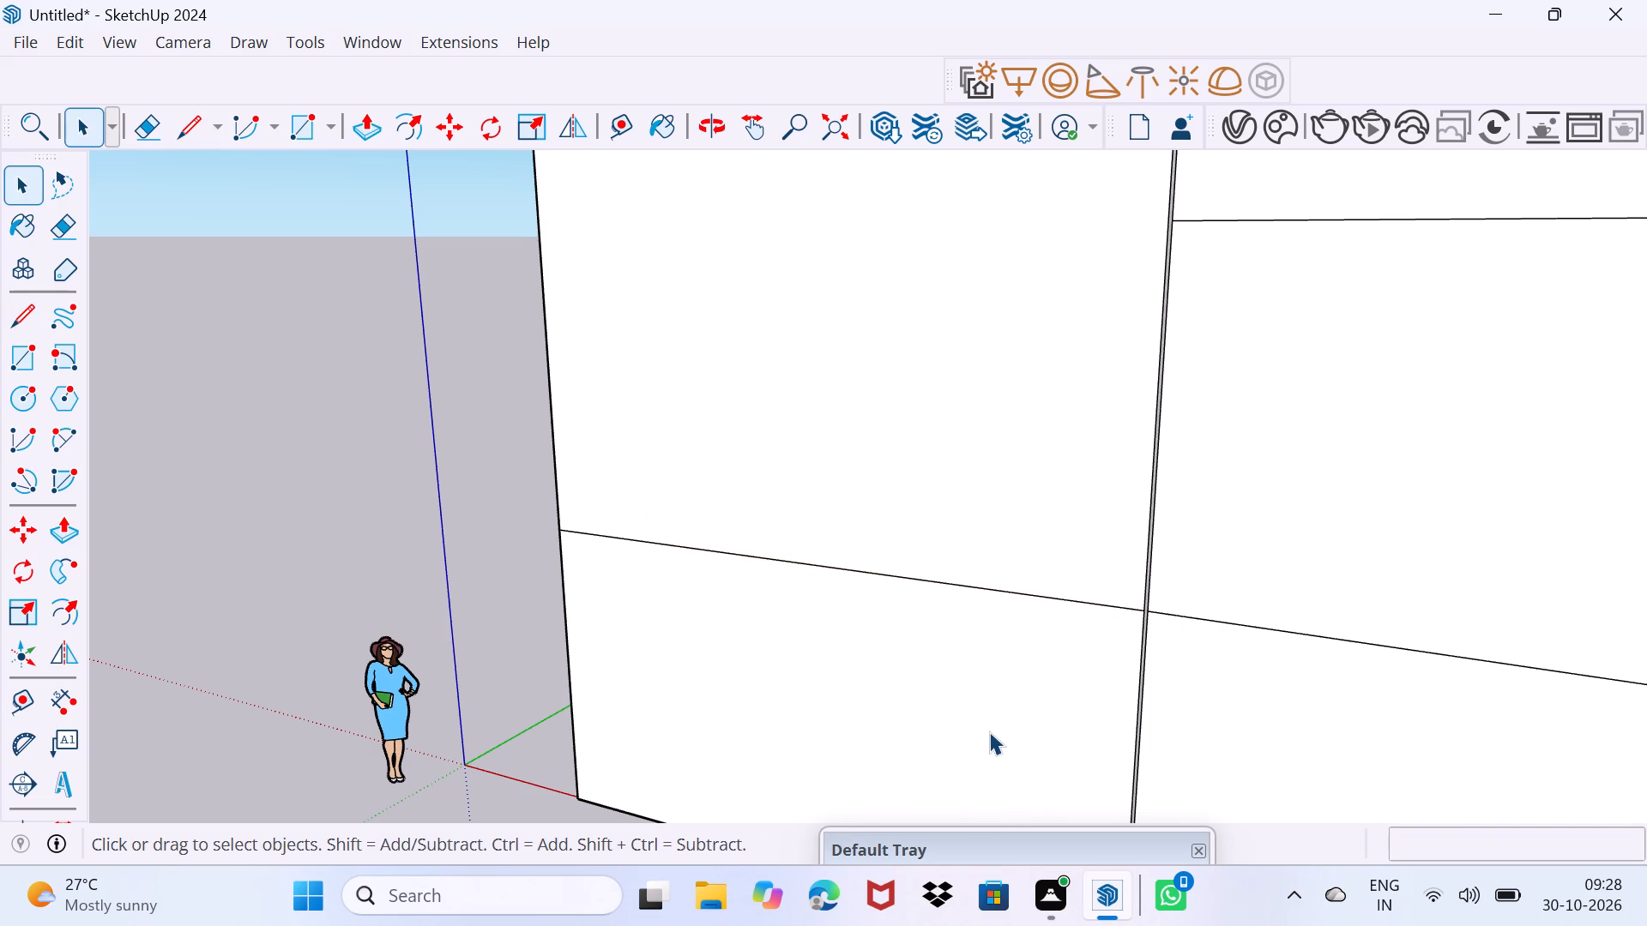
key(p)
click(989, 731)
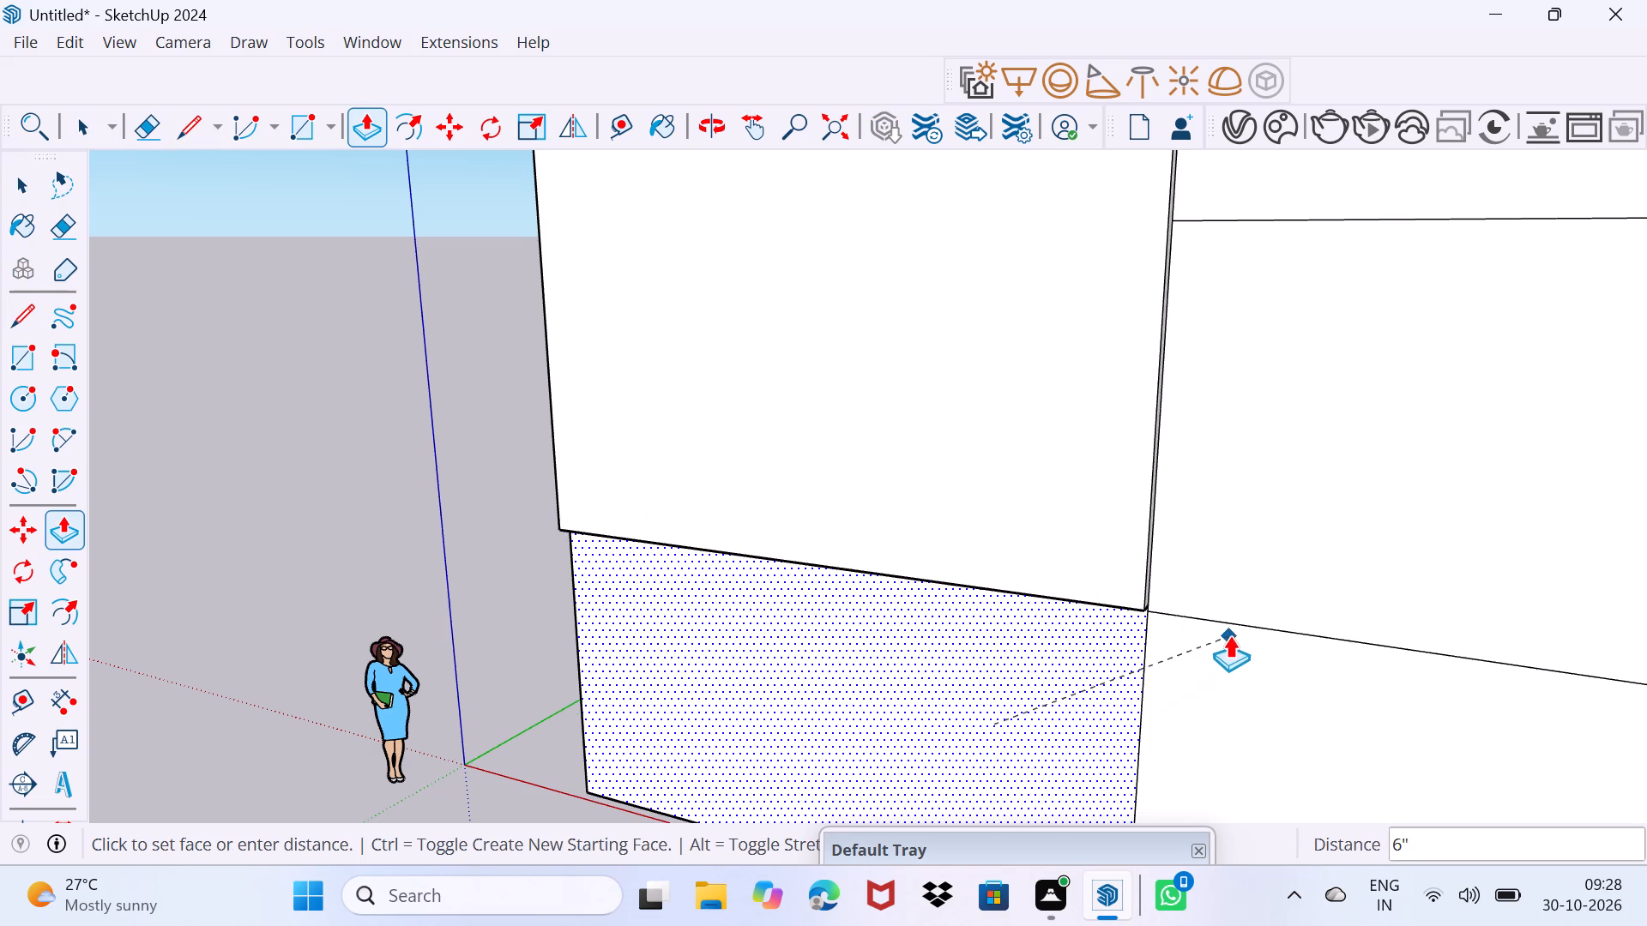
click(1231, 632)
key(space)
drag(1083, 761, 1207, 637)
Erase the vertical edge between the recessed ground-storey panel and the adjacent main facade panel.
middle_drag(1240, 627, 1236, 603)
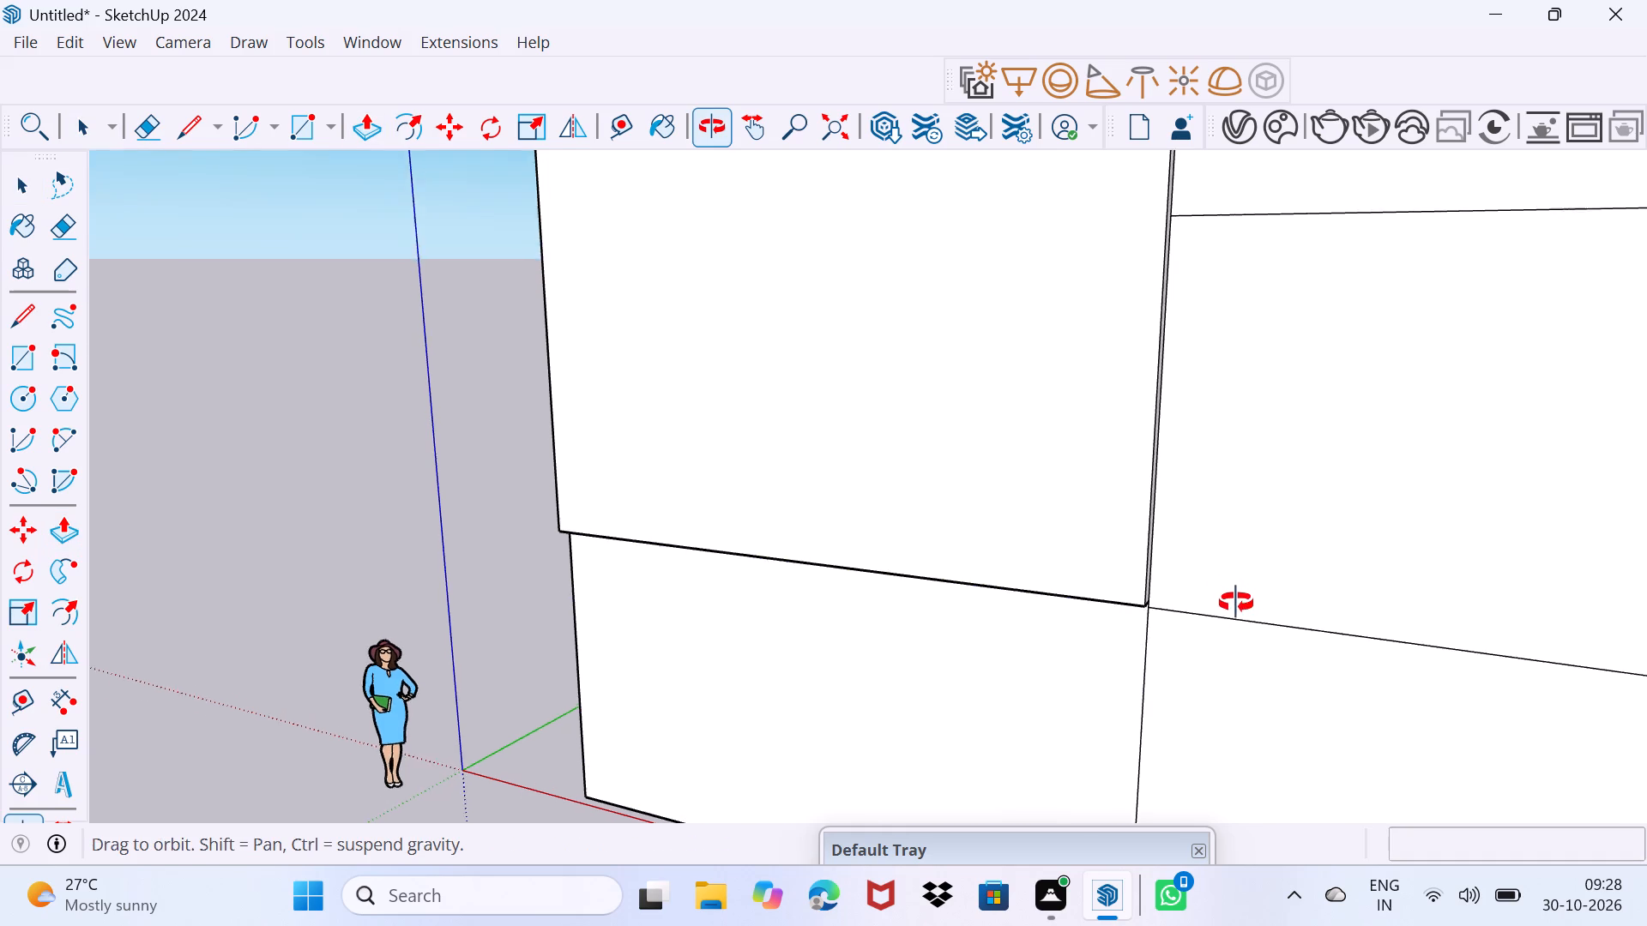
middle_drag(1236, 603, 1177, 488)
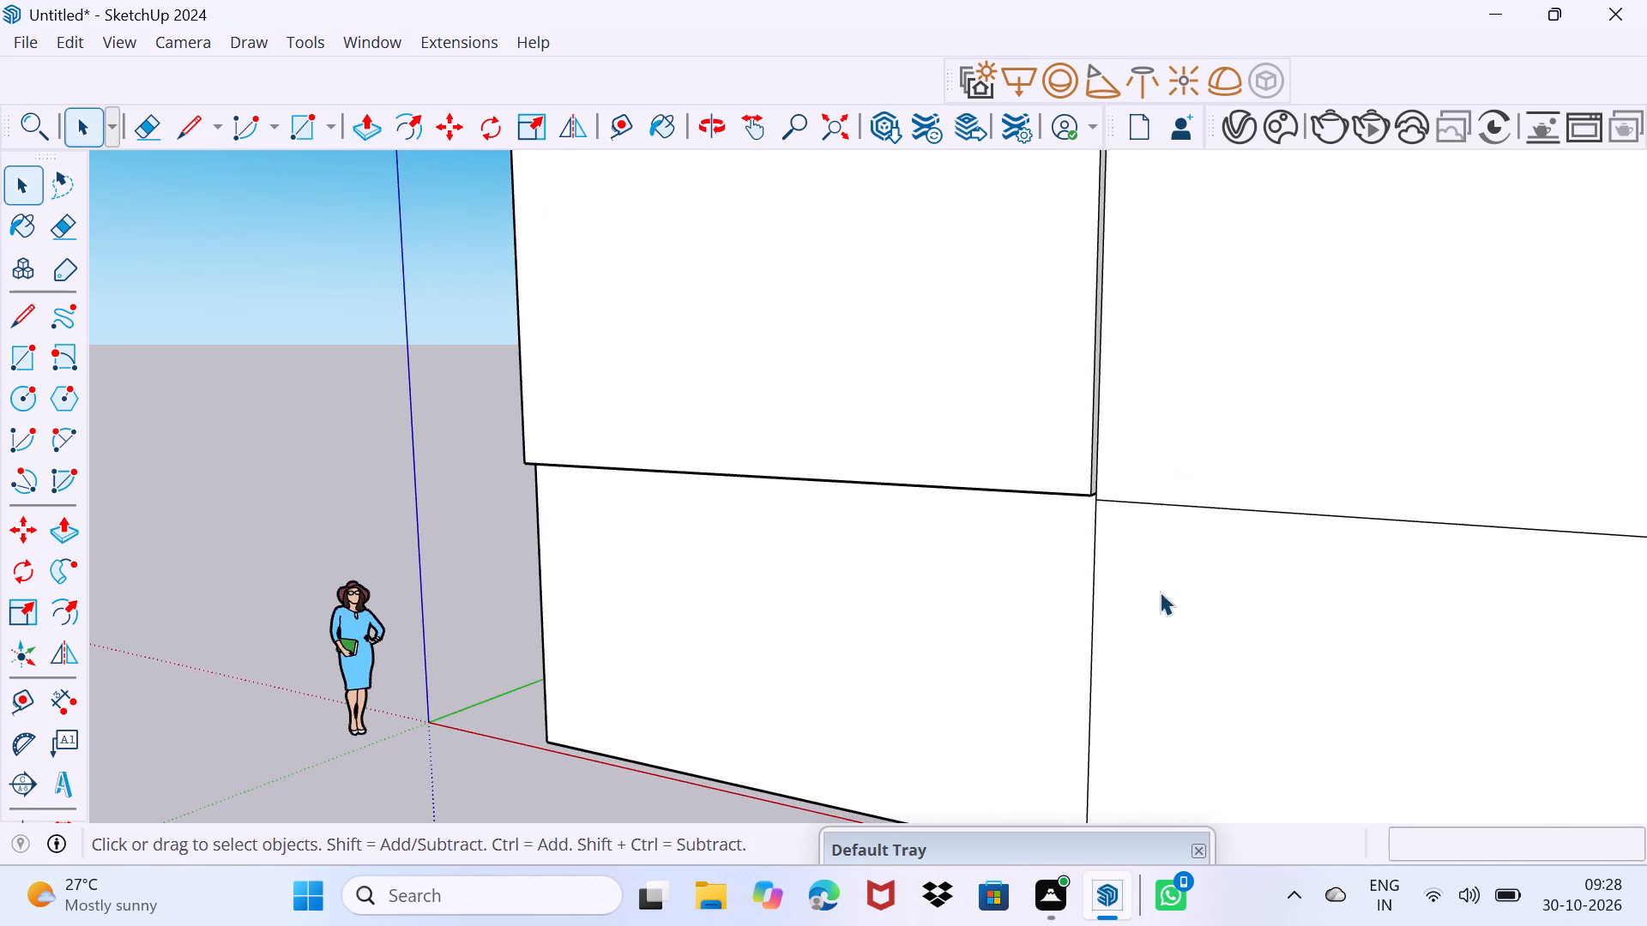
middle_drag(1145, 624, 1209, 581)
scroll(1035, 609, up, 4)
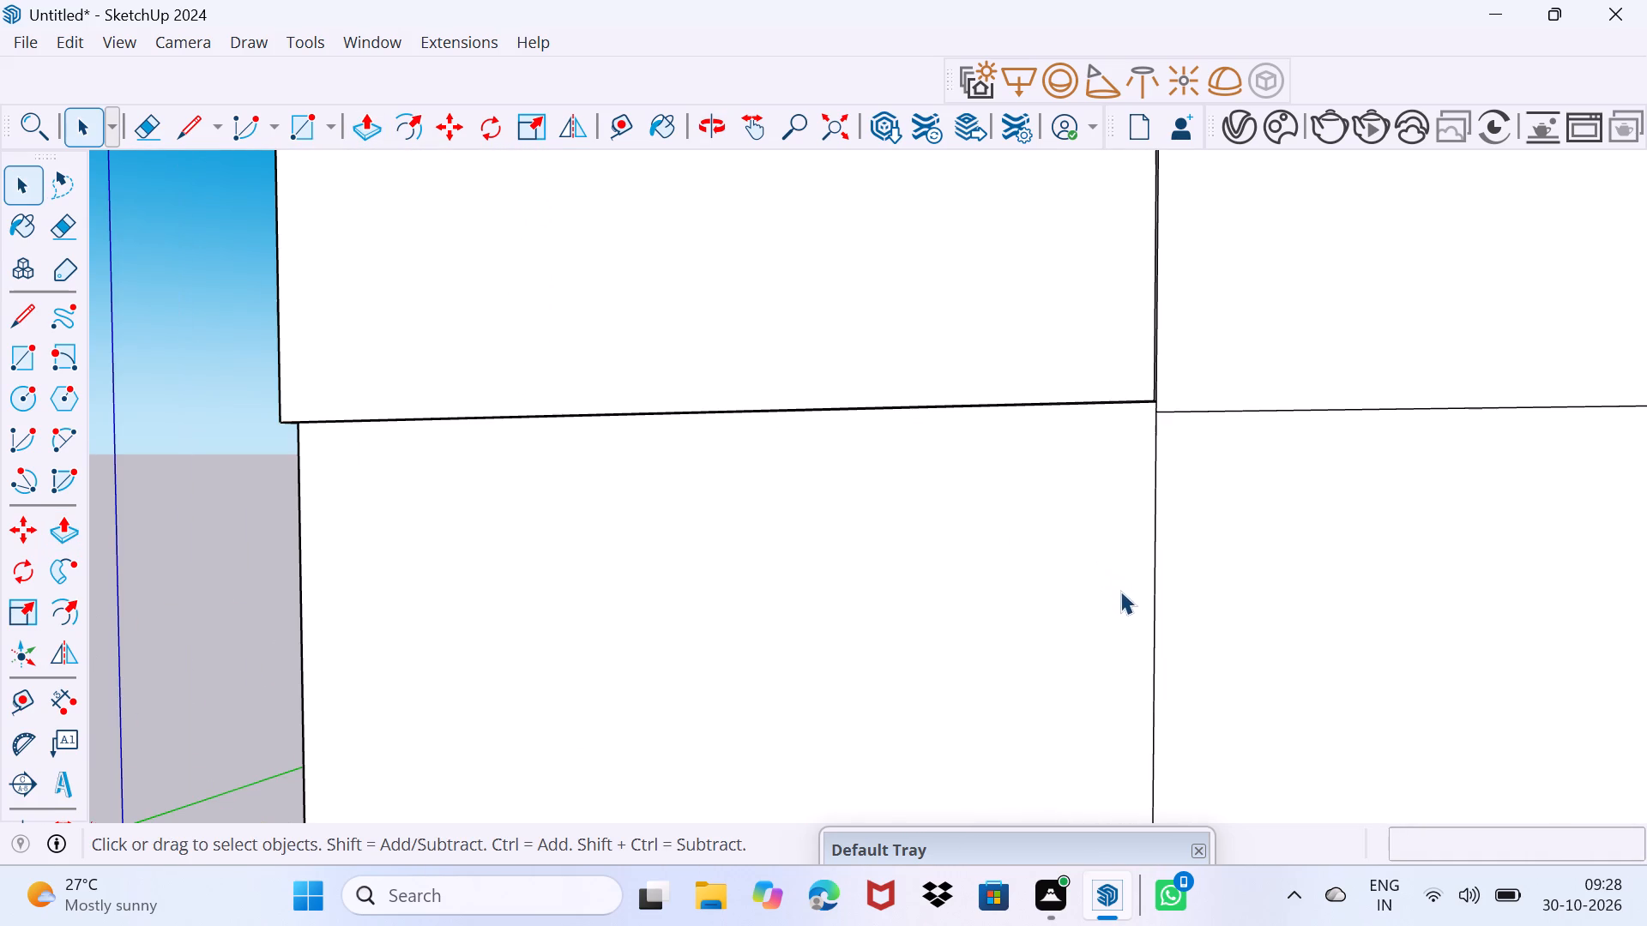
key(e)
drag(1160, 594, 1103, 614)
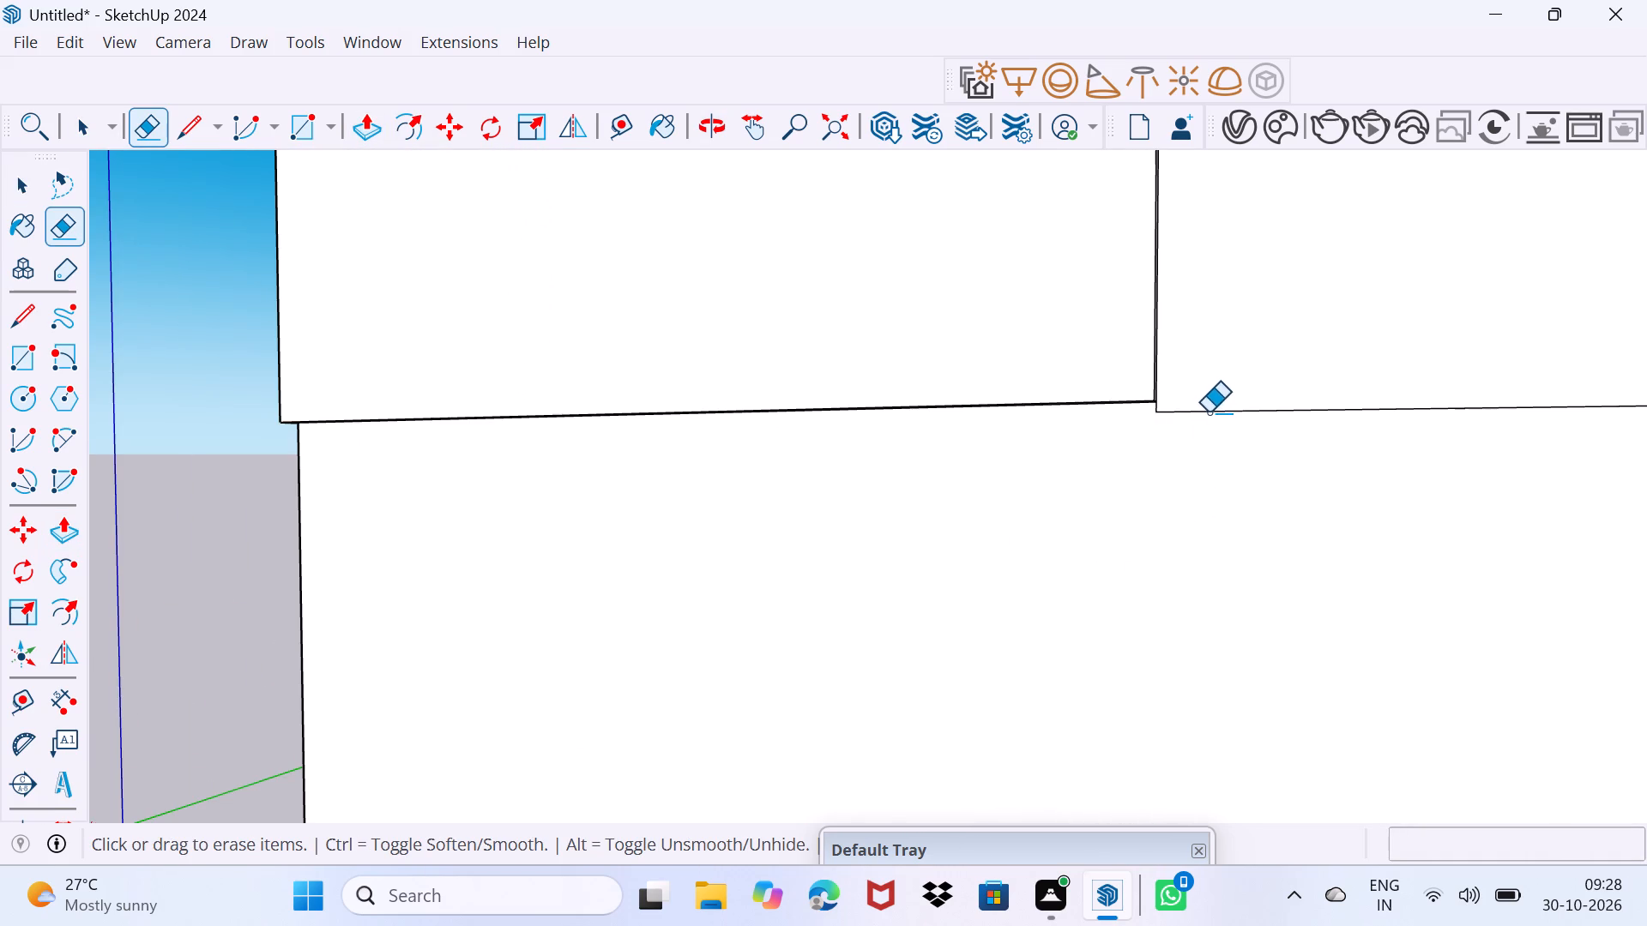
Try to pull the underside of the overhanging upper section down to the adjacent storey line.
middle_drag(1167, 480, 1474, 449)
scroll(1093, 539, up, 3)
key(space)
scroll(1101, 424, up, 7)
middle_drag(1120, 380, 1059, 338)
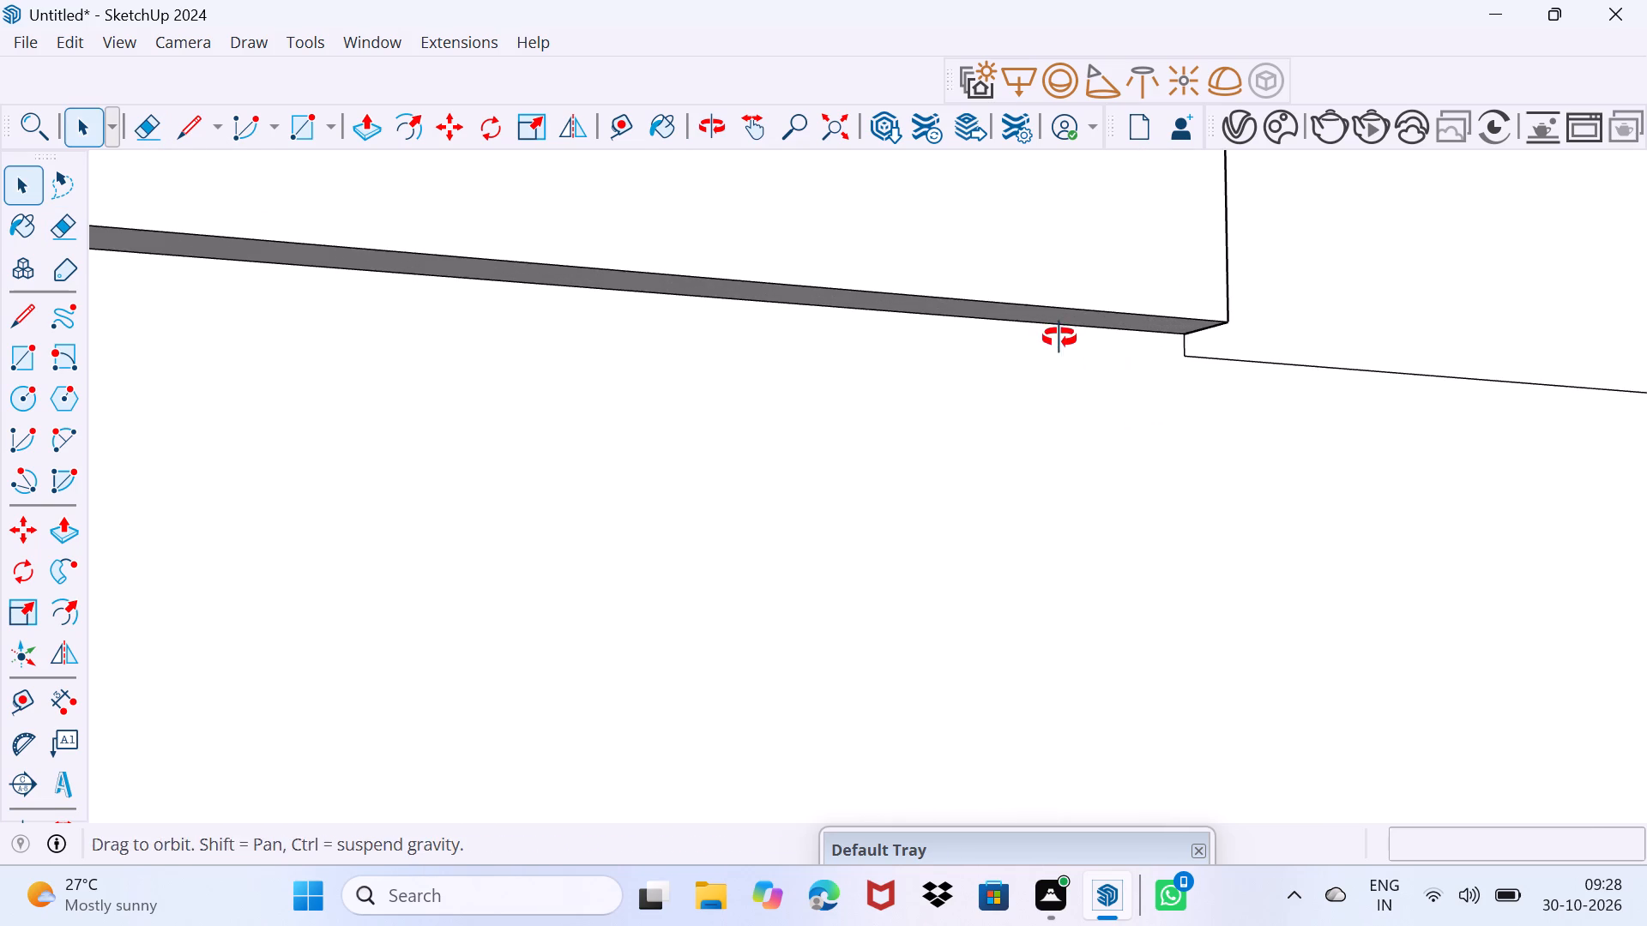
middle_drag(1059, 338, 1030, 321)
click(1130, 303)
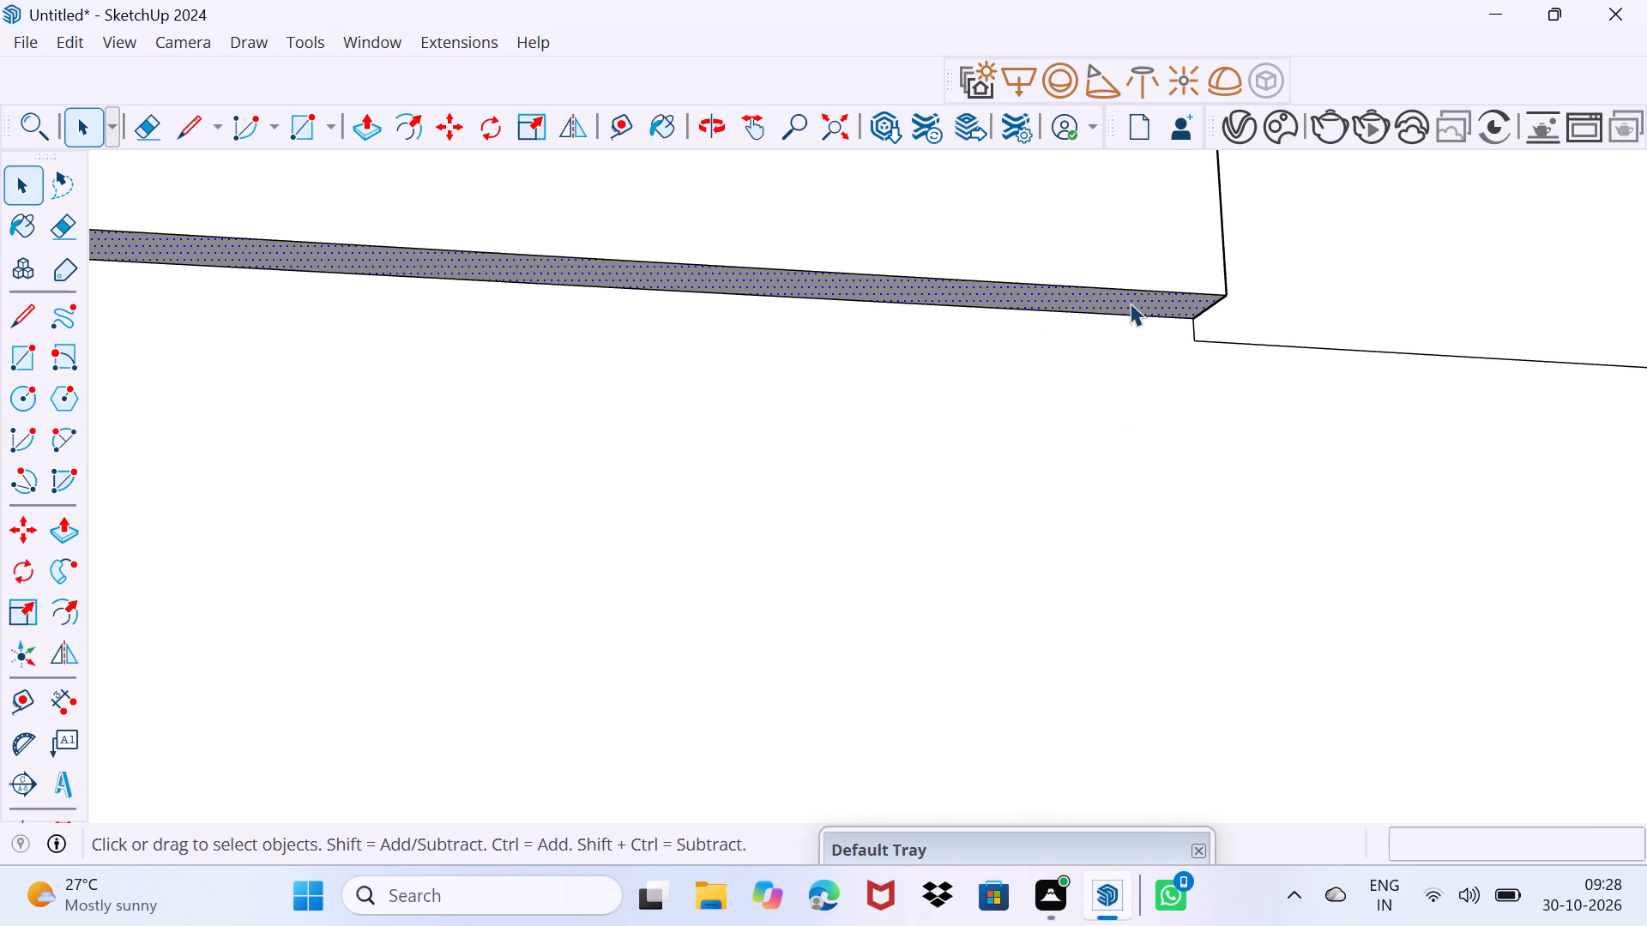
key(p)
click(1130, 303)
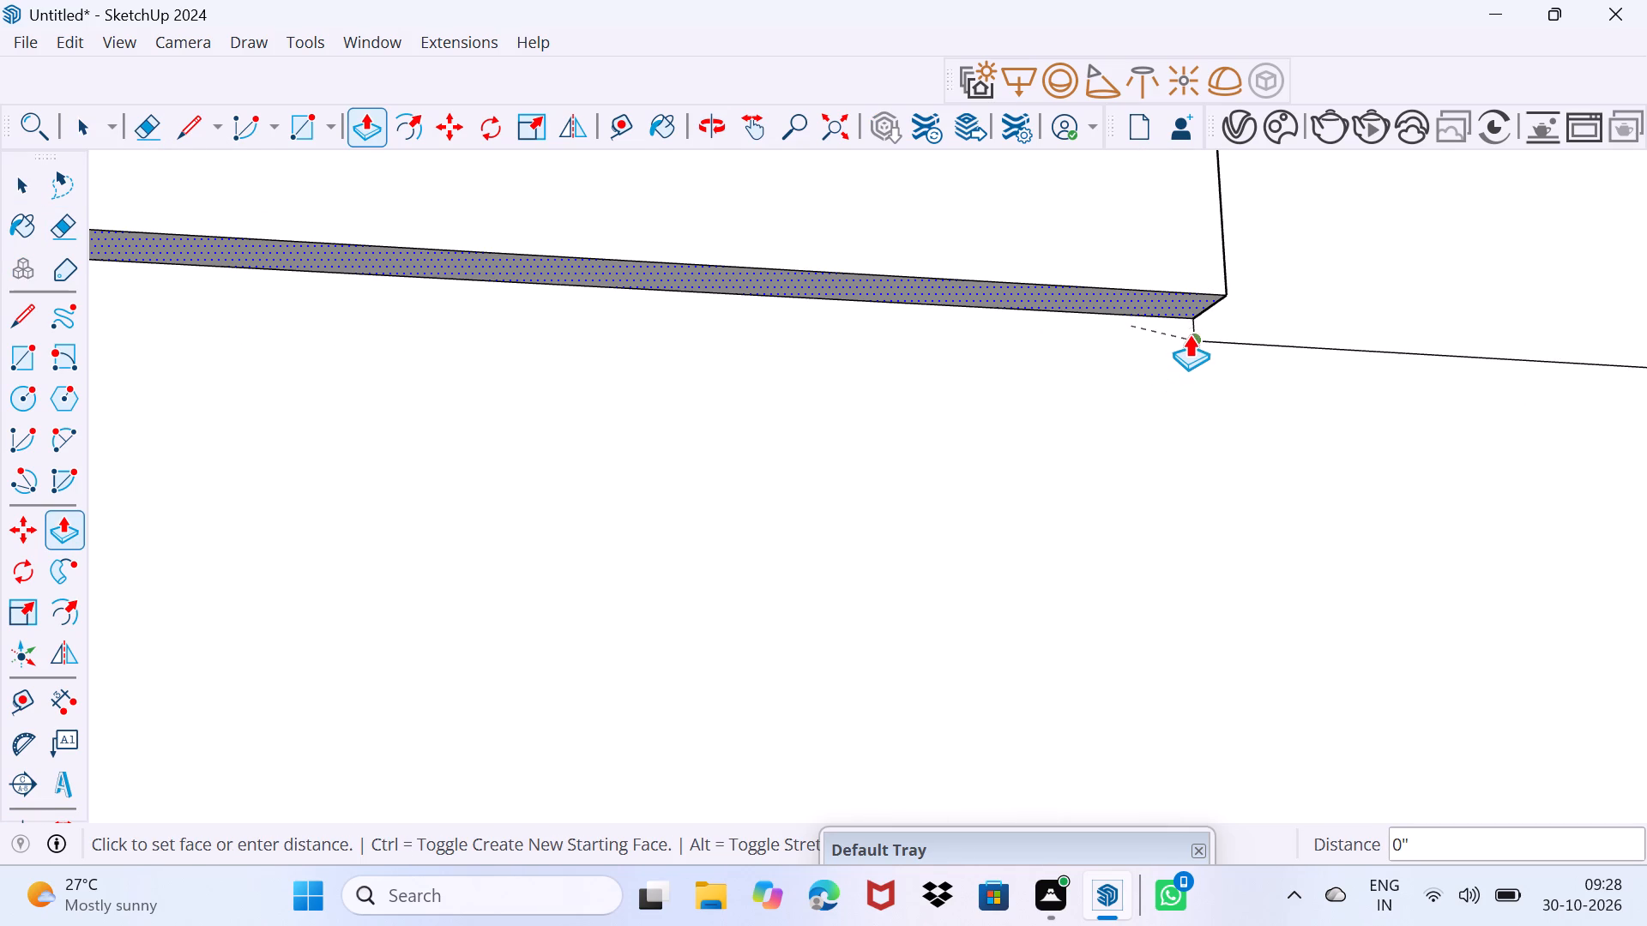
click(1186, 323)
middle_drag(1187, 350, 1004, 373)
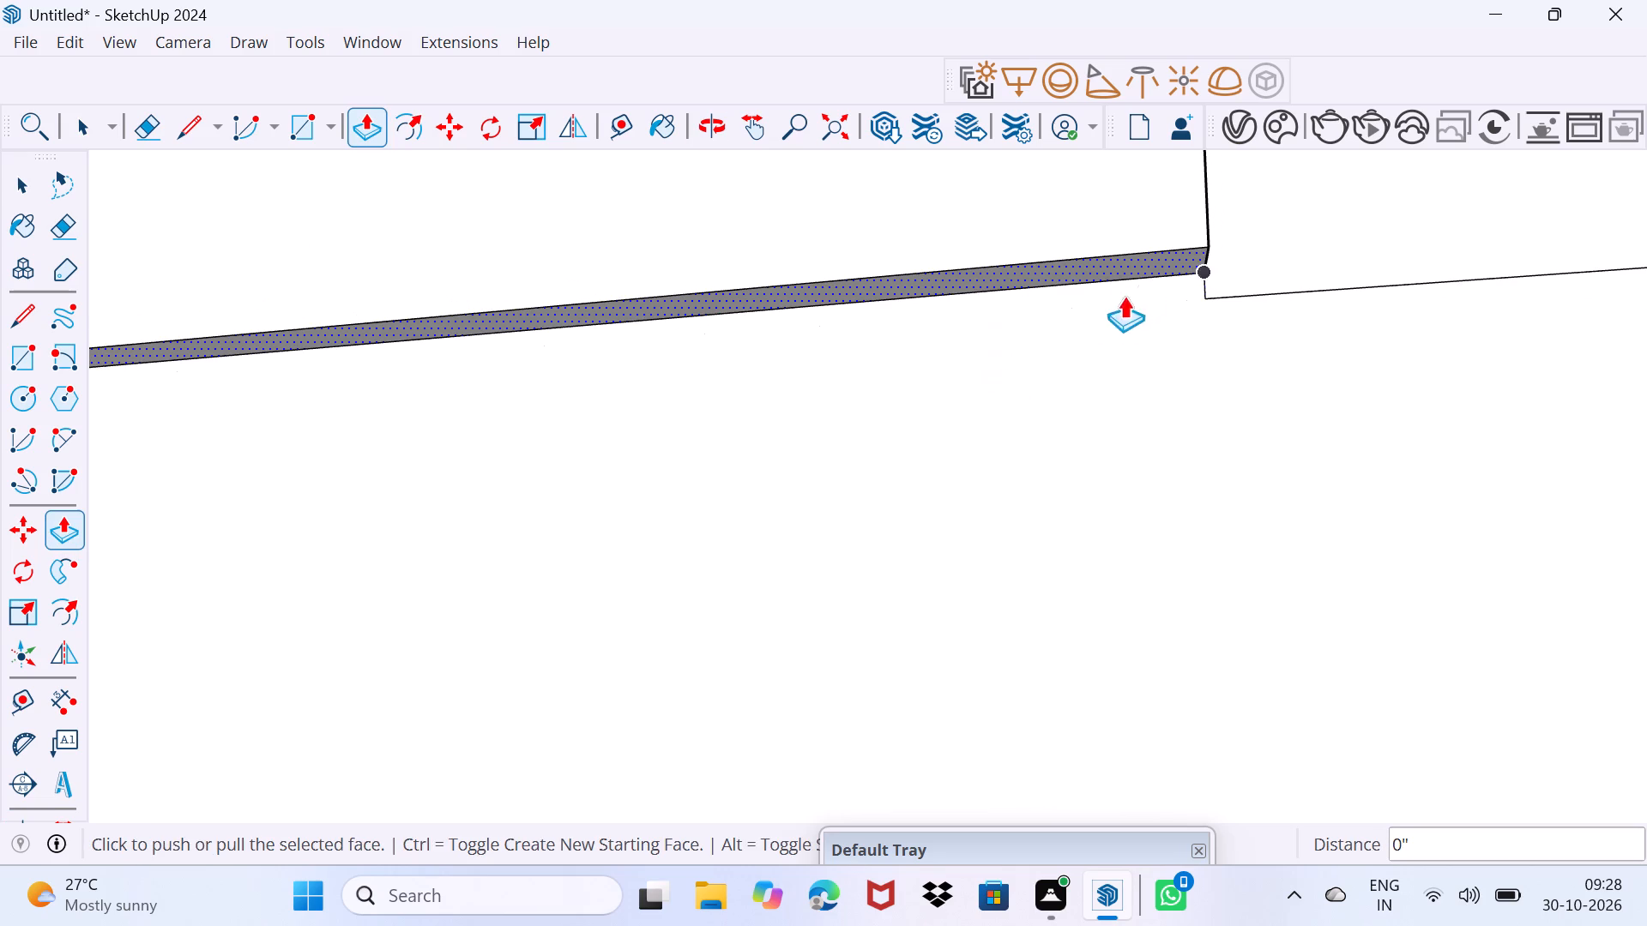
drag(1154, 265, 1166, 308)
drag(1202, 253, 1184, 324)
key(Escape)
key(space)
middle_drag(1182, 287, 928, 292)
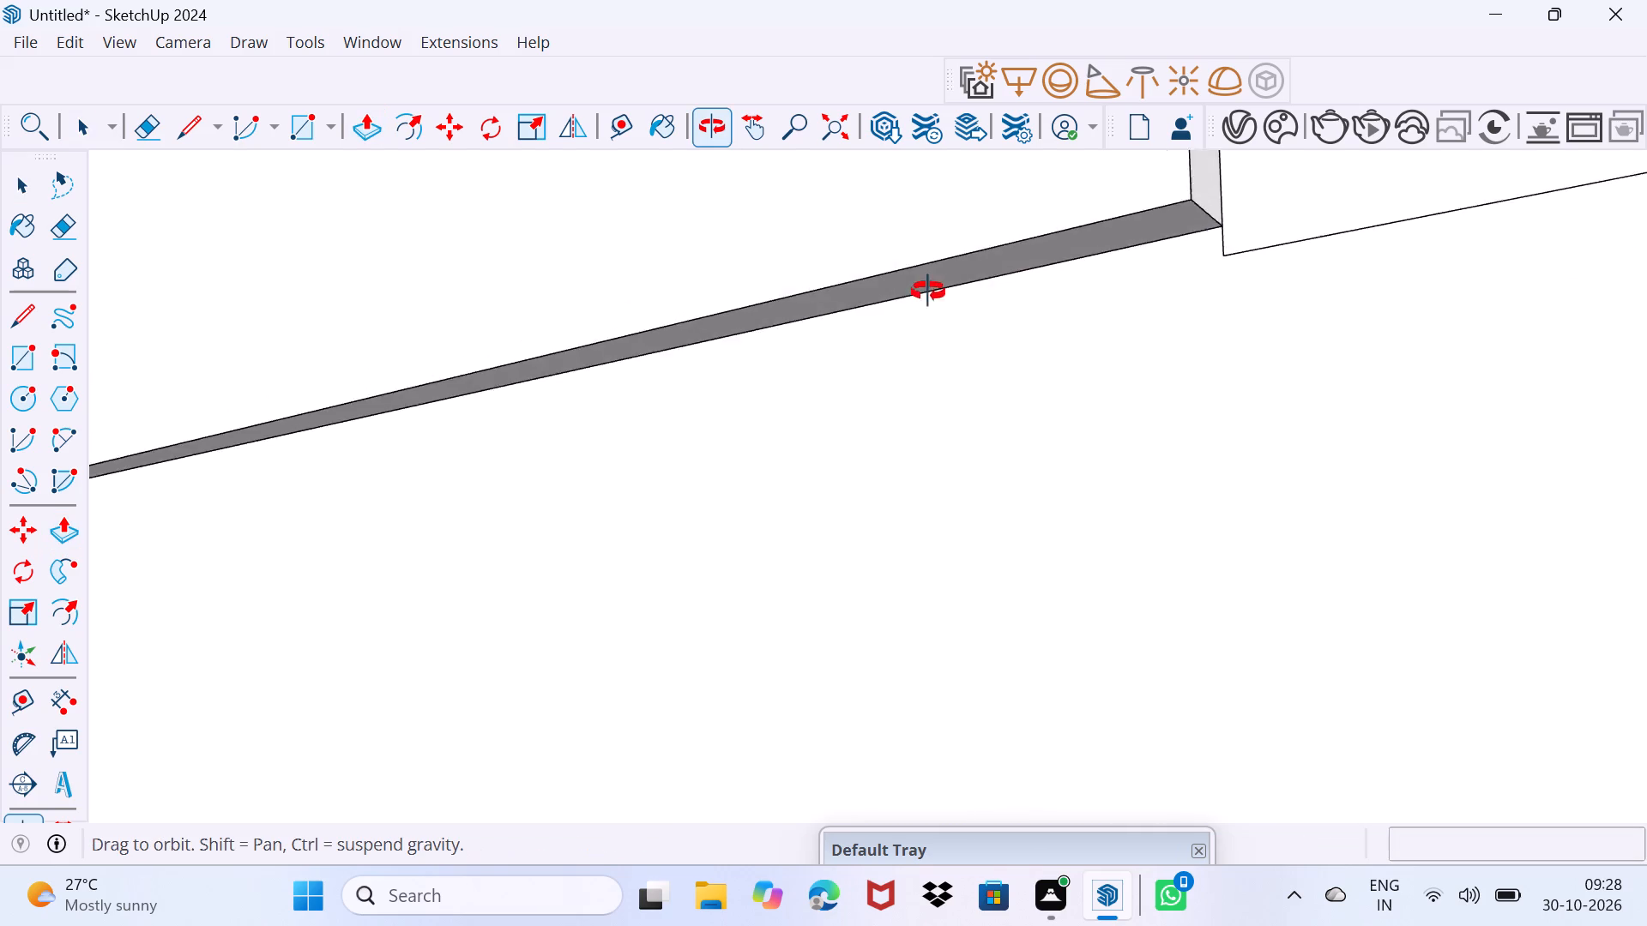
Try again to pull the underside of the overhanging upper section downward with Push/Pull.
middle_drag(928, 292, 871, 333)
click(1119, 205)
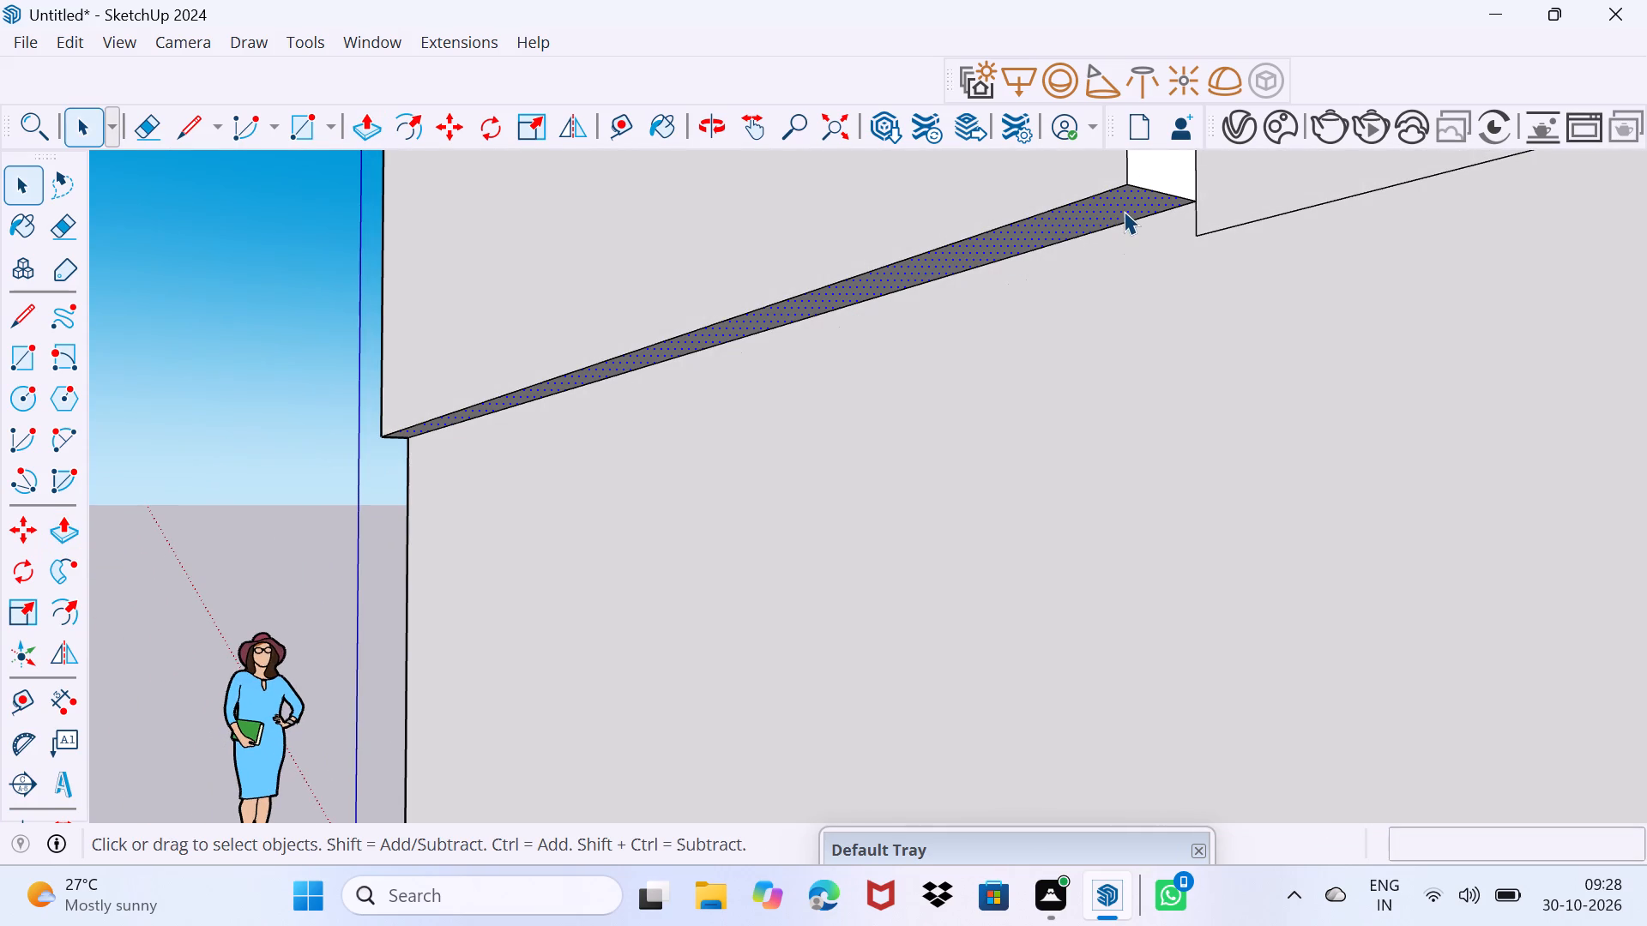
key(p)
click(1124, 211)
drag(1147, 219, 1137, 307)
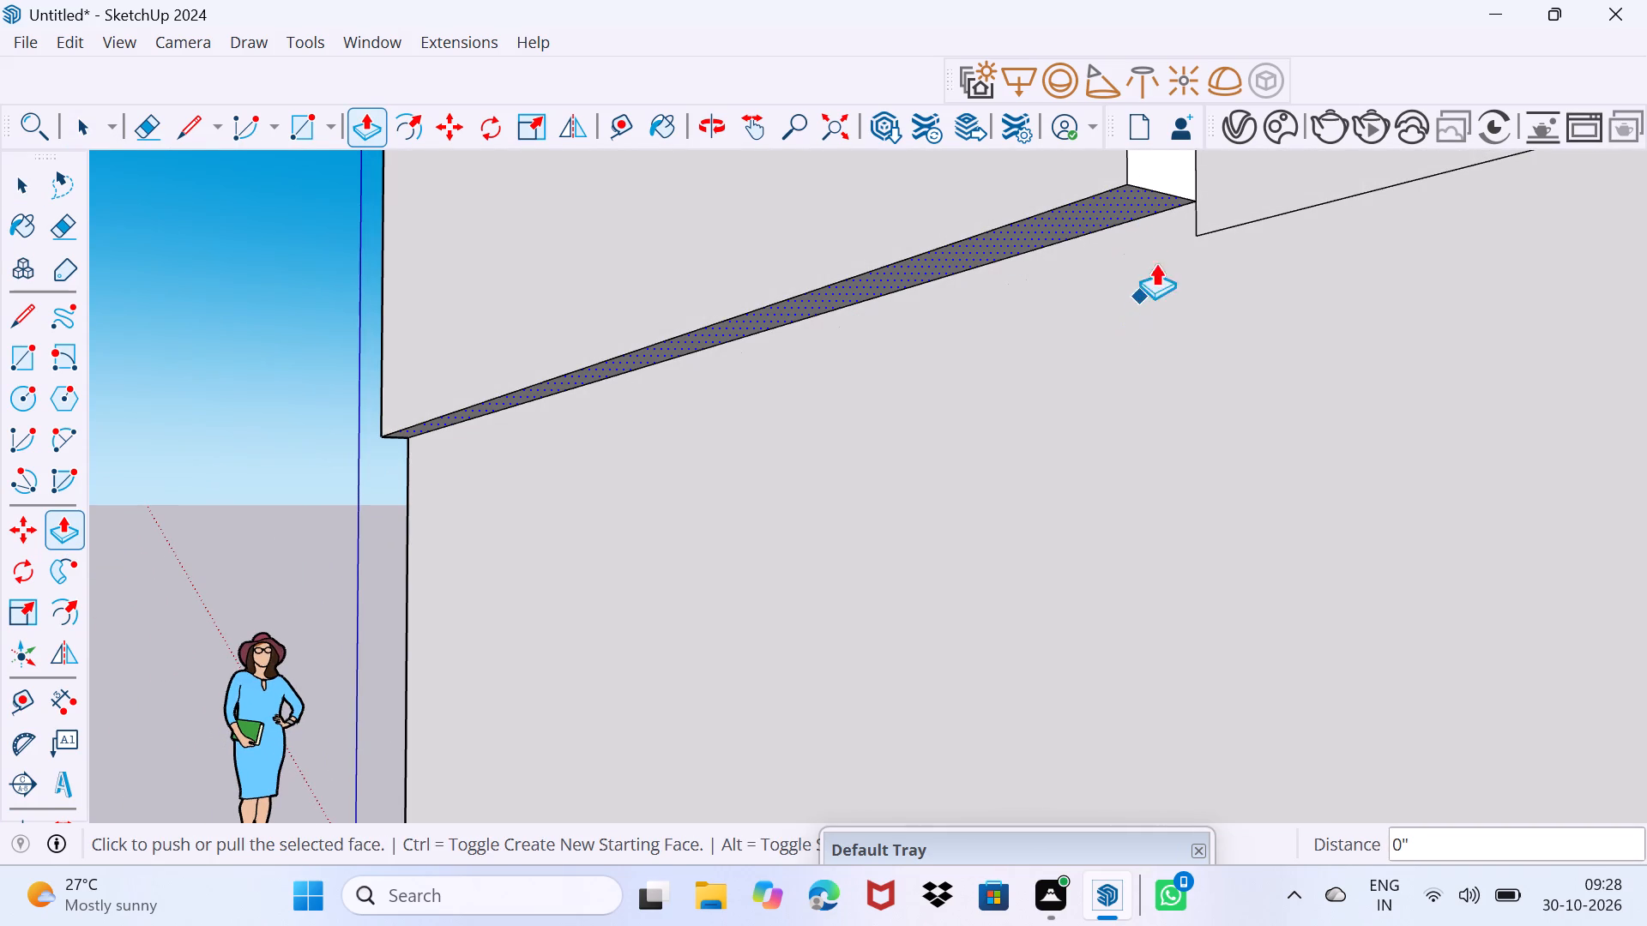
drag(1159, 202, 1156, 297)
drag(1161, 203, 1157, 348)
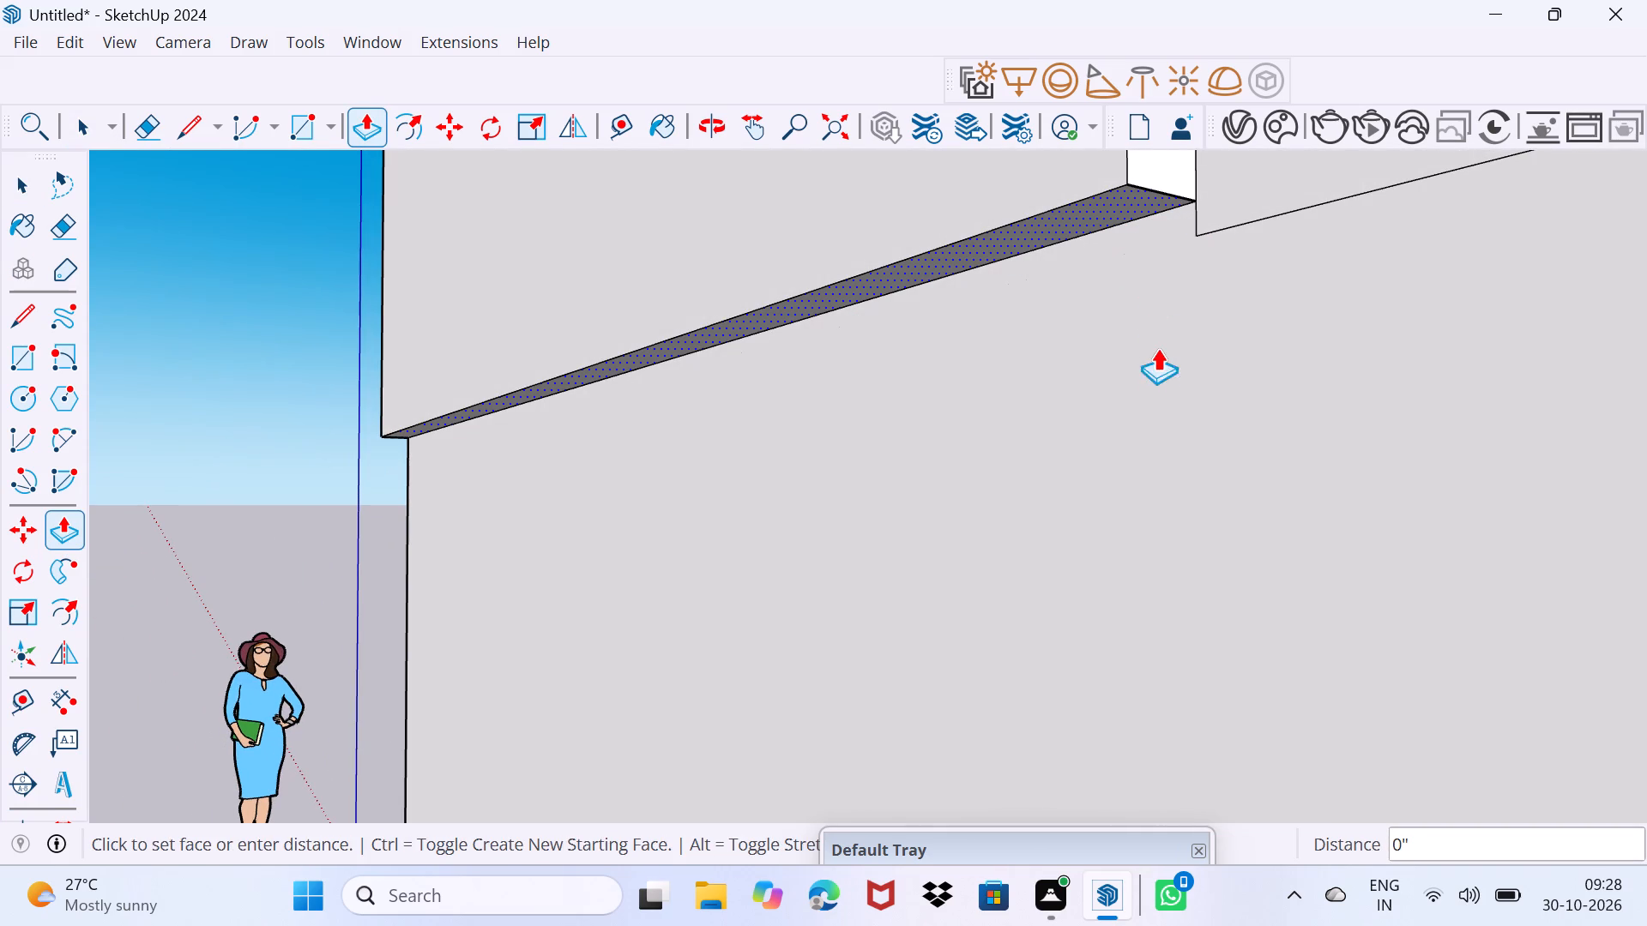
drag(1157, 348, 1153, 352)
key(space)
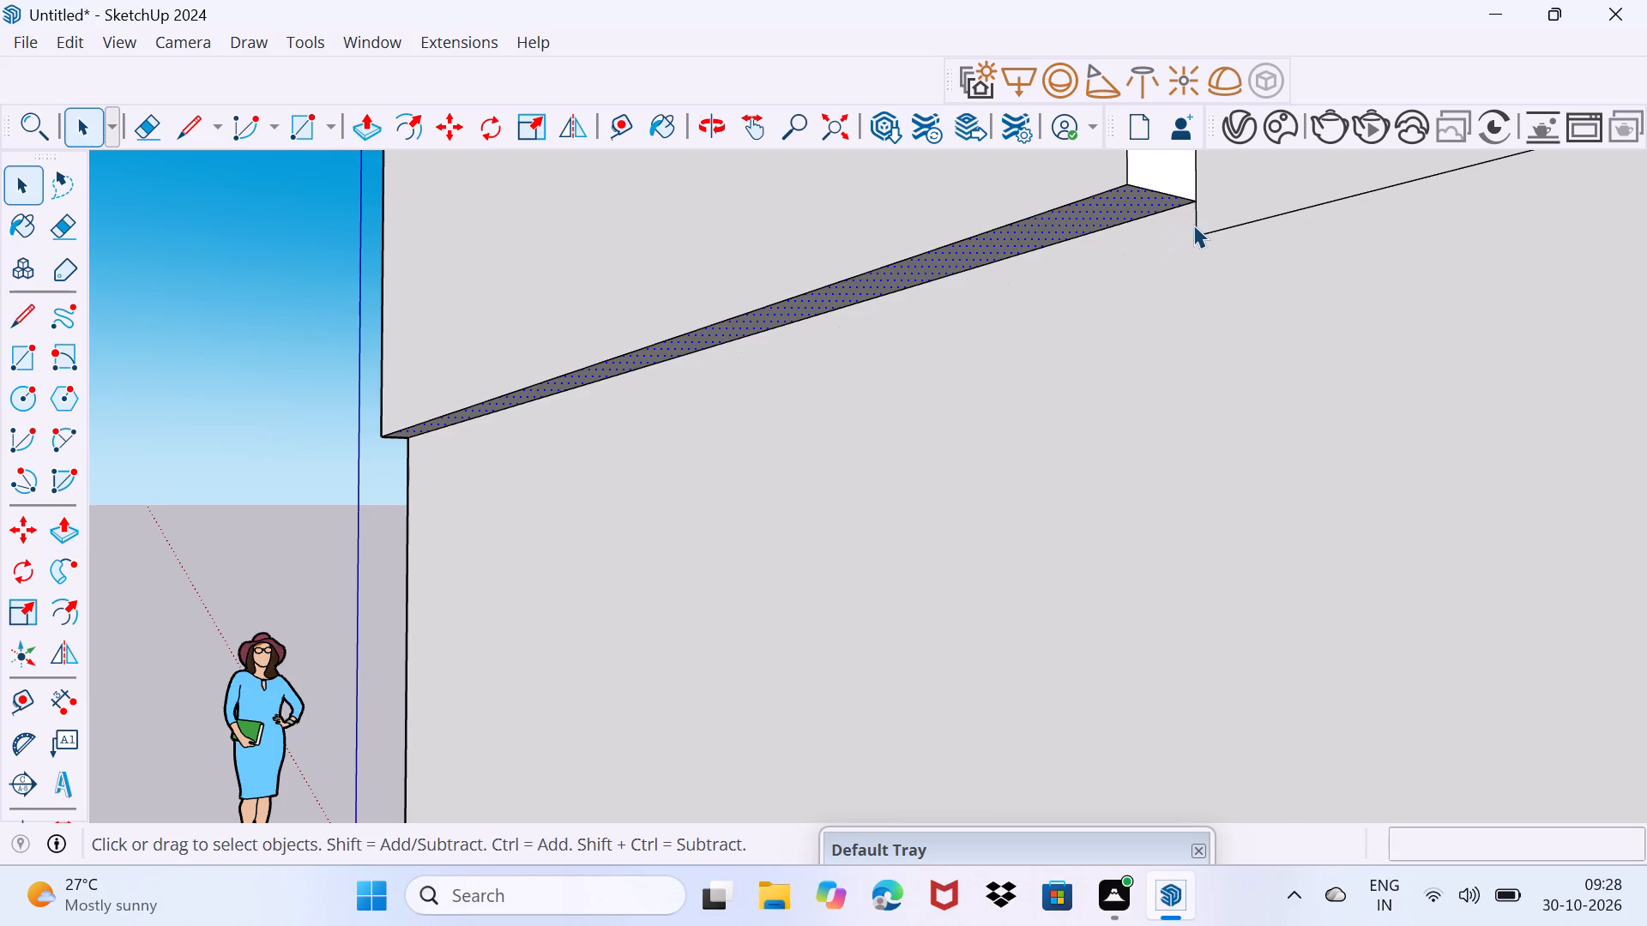
Move the main facade's lower storey line up to meet the bottom corner of the overhanging upper section.
click(1209, 231)
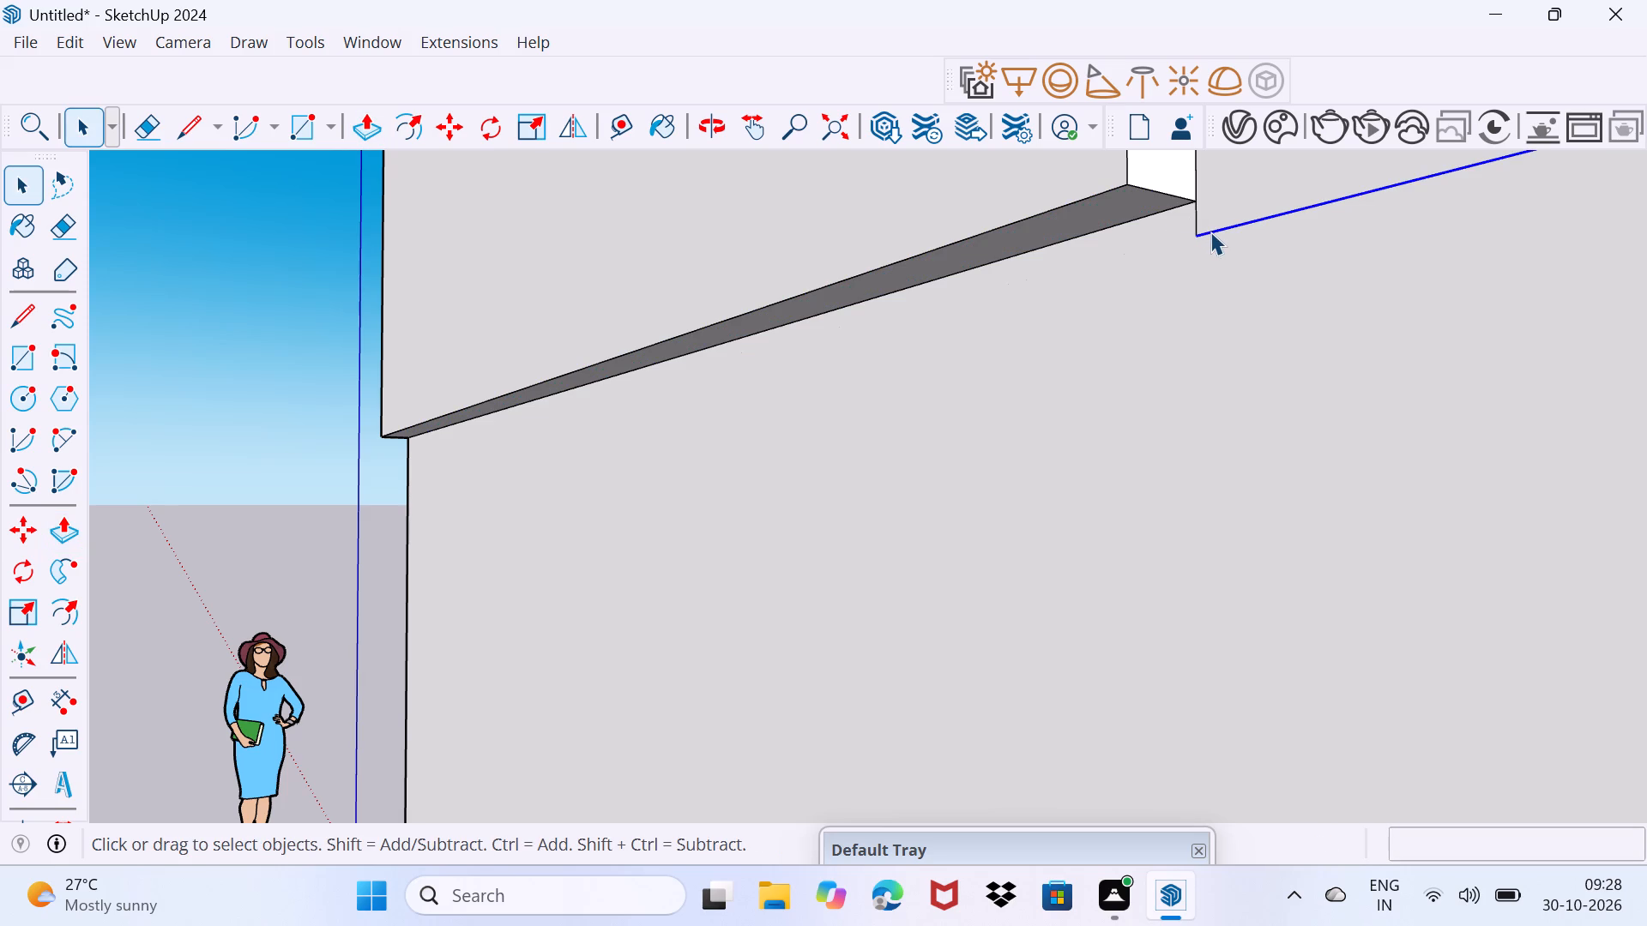
key(m)
click(1202, 238)
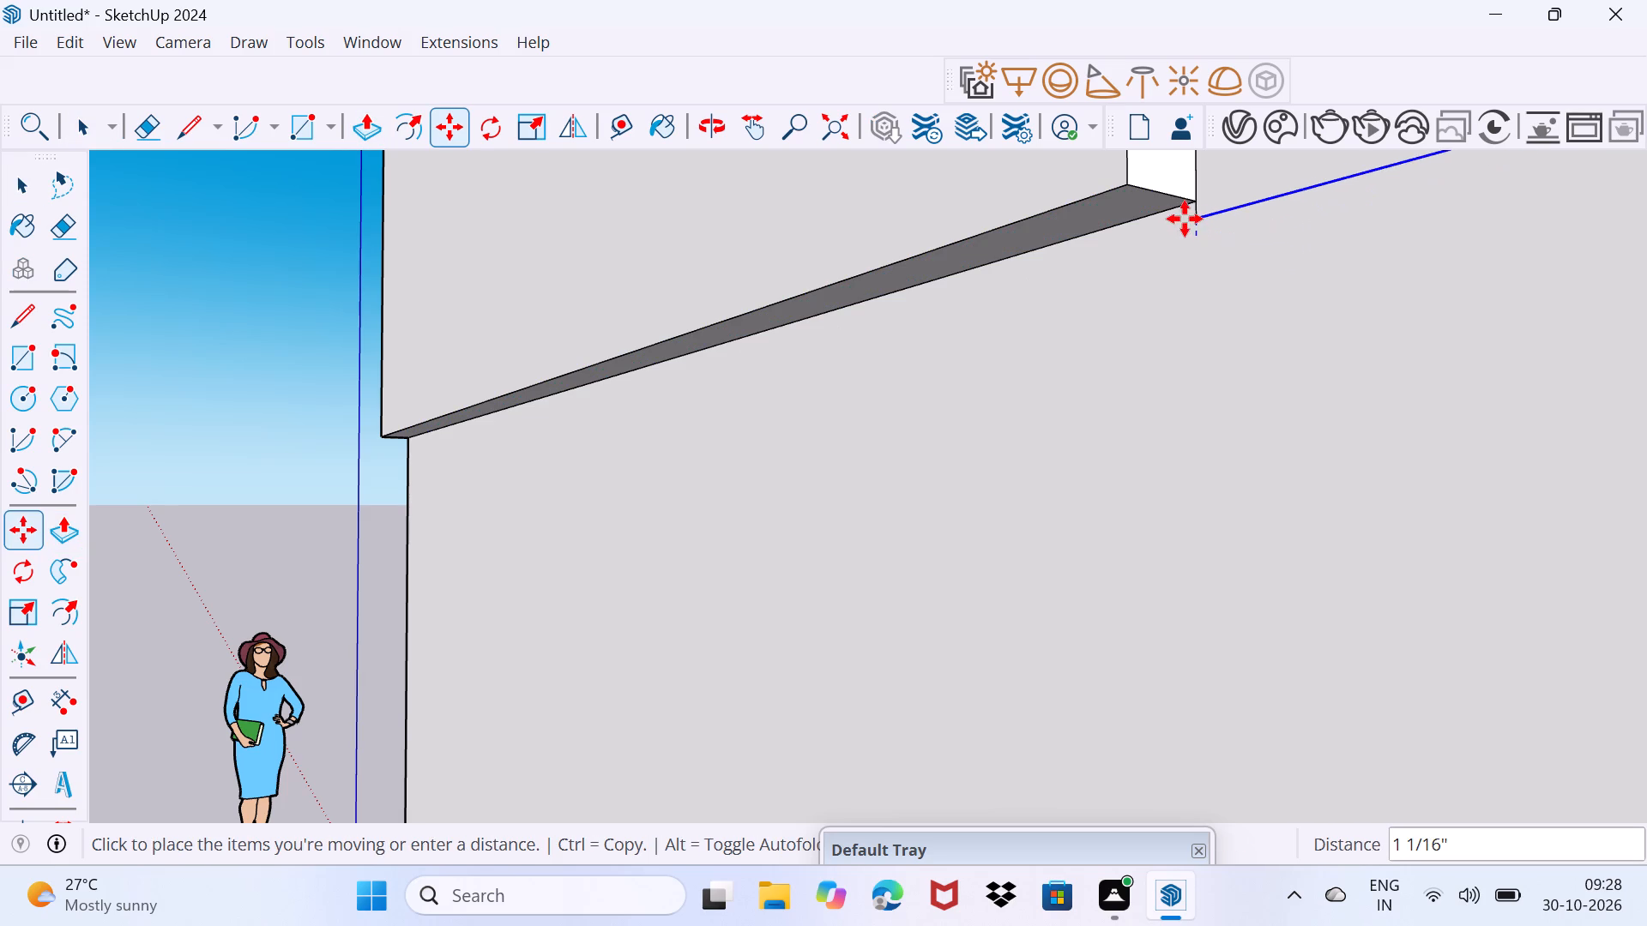
click(1191, 208)
key(space)
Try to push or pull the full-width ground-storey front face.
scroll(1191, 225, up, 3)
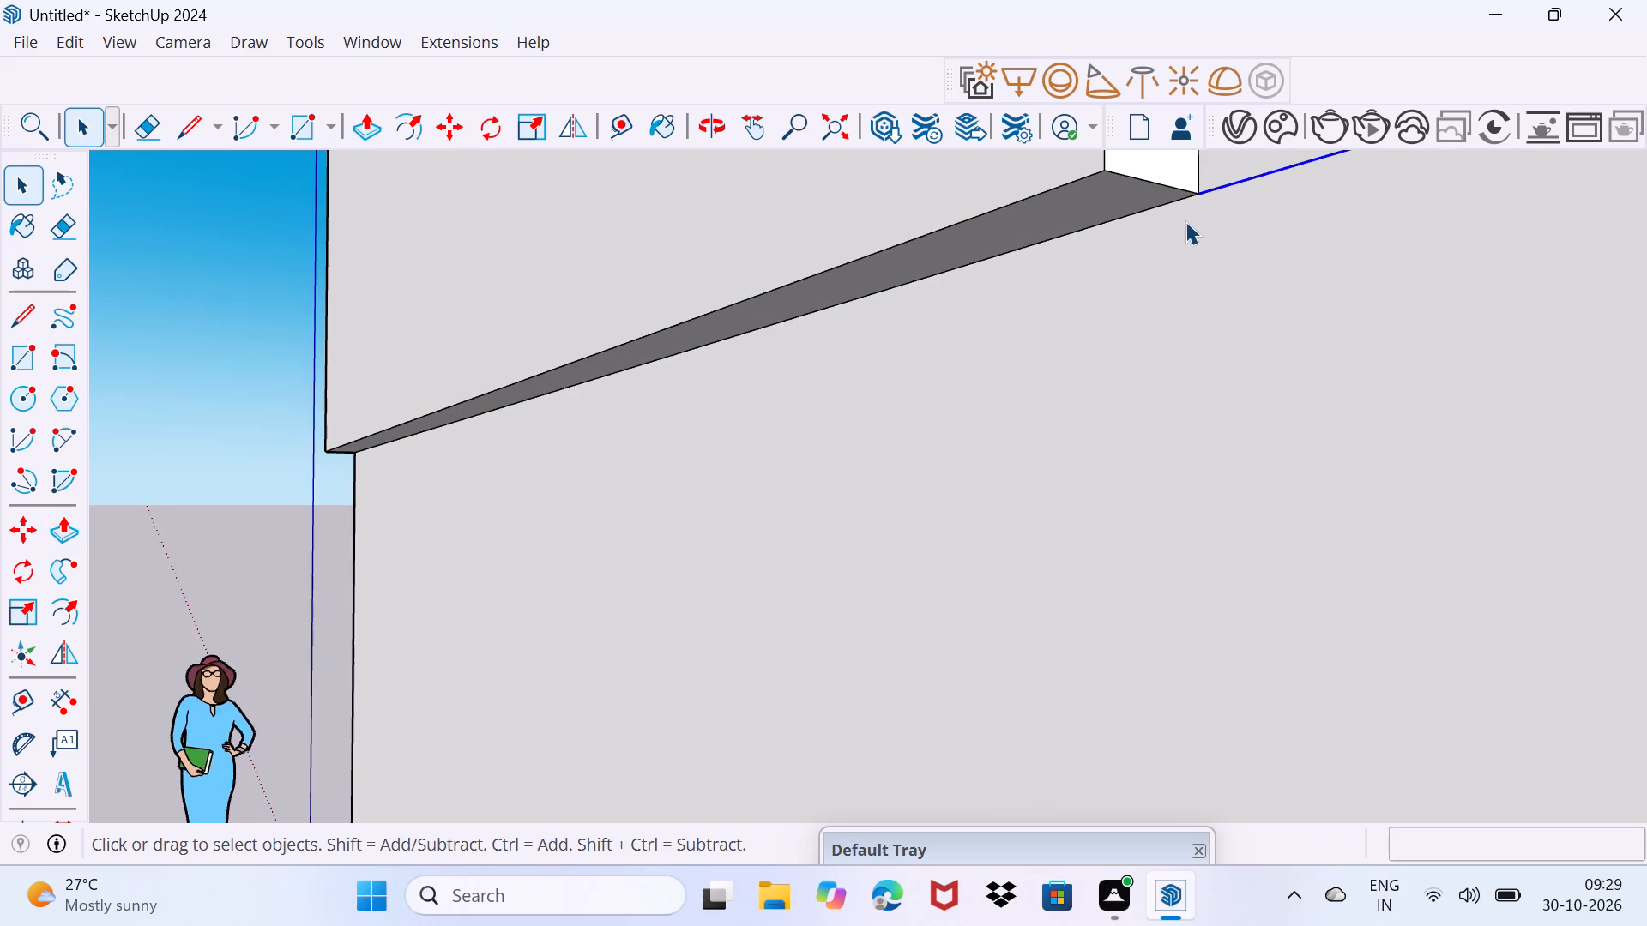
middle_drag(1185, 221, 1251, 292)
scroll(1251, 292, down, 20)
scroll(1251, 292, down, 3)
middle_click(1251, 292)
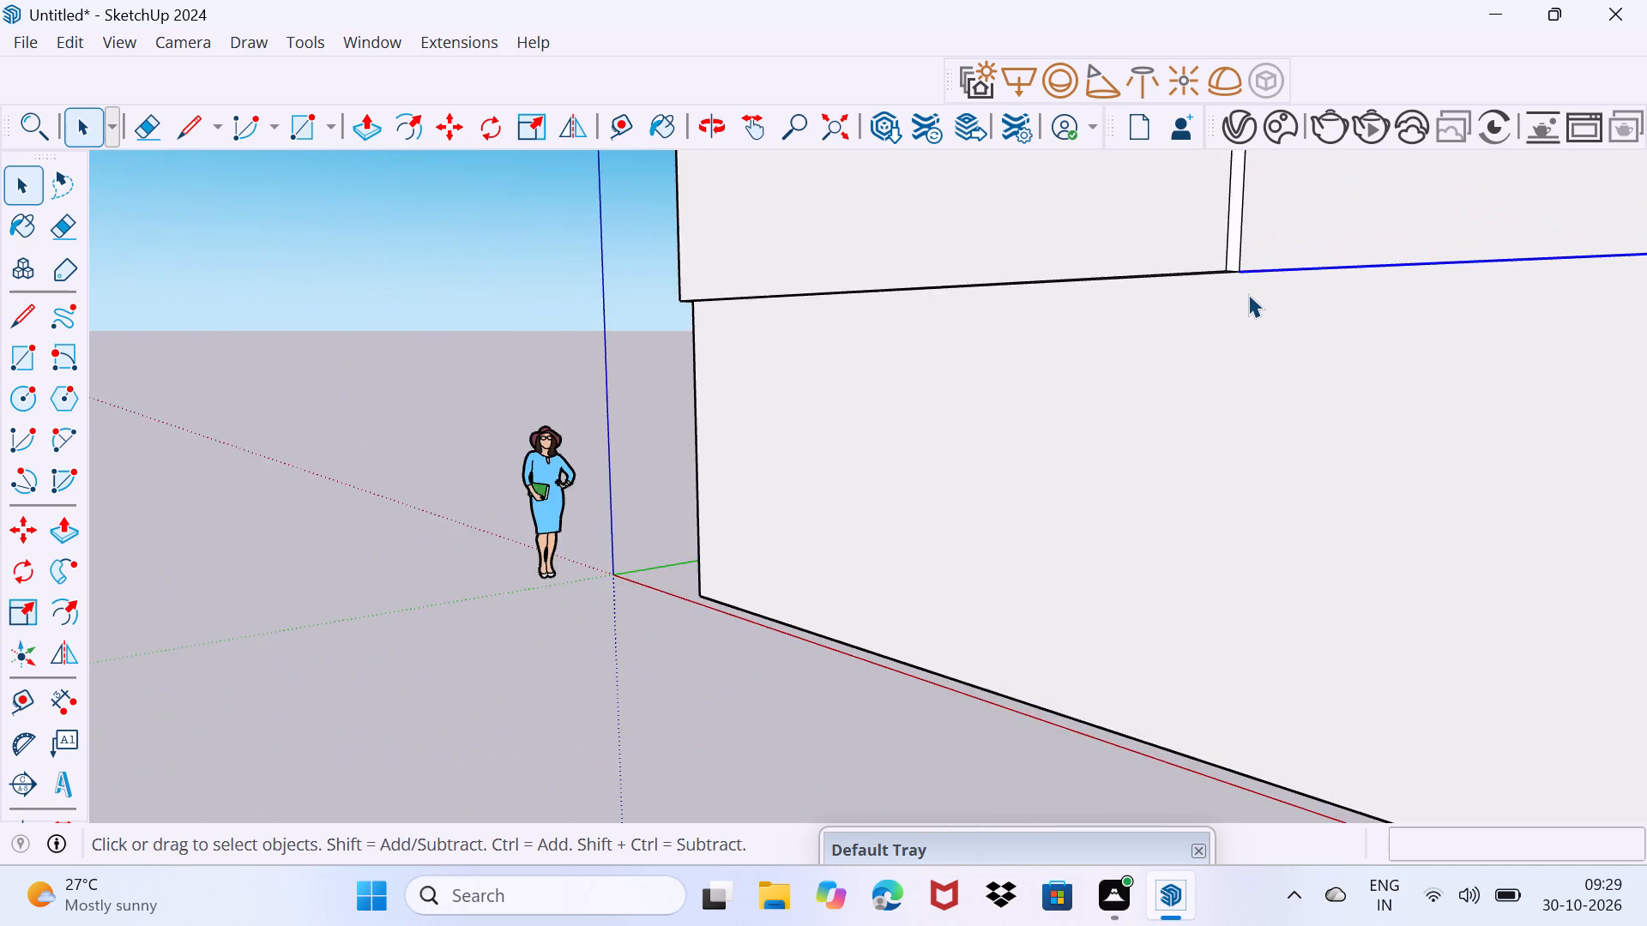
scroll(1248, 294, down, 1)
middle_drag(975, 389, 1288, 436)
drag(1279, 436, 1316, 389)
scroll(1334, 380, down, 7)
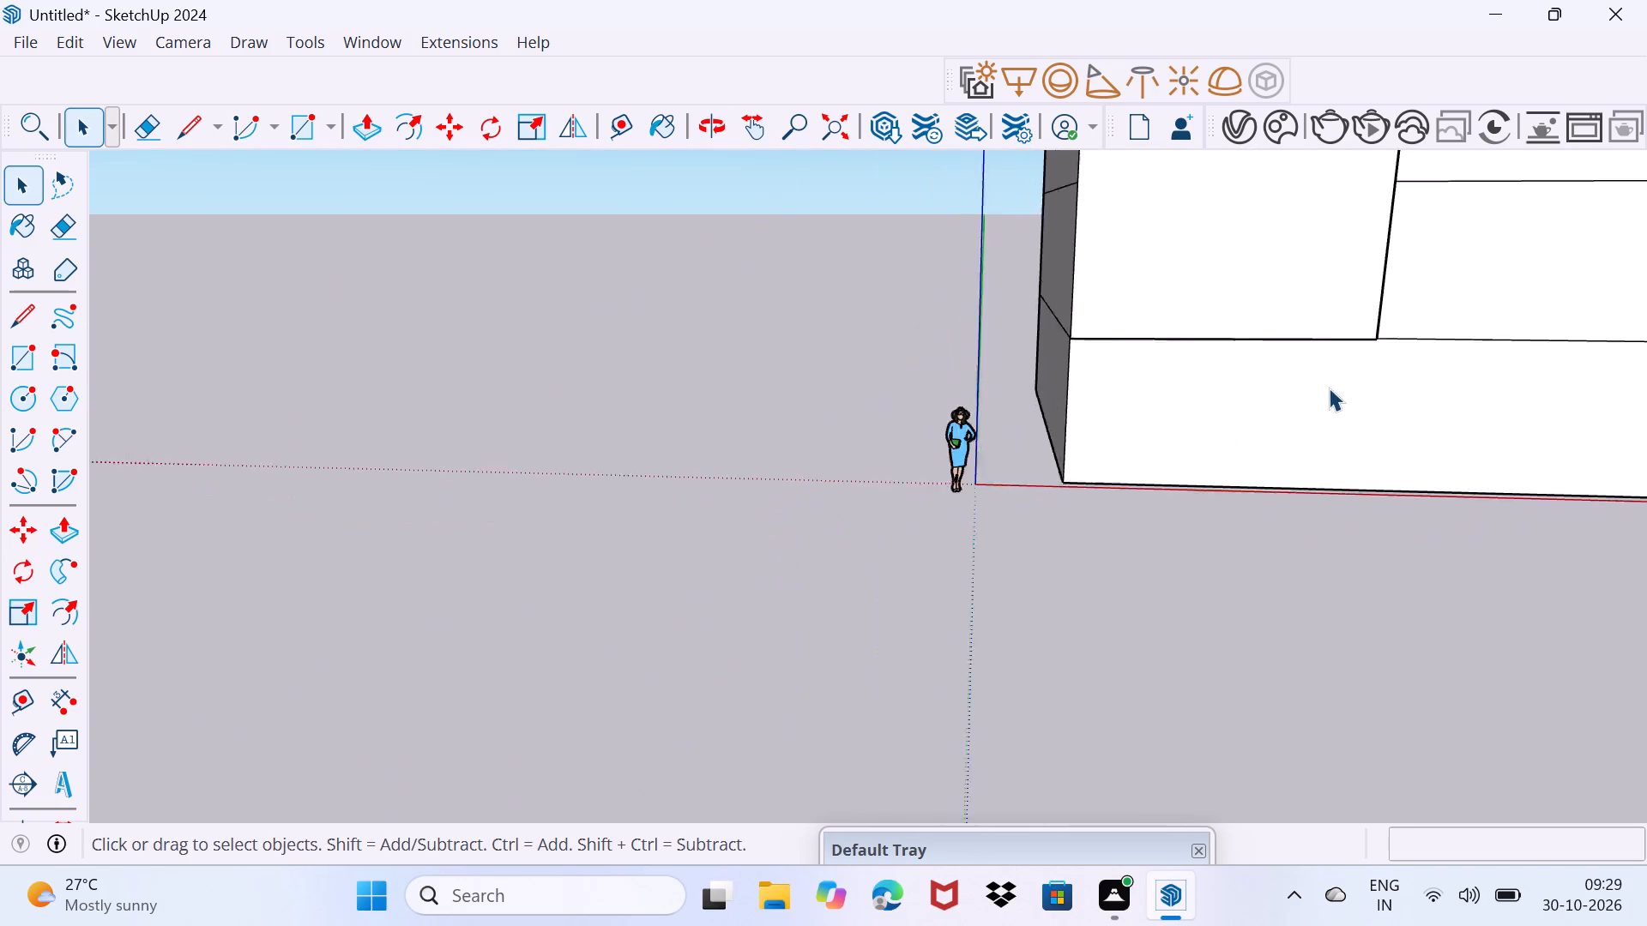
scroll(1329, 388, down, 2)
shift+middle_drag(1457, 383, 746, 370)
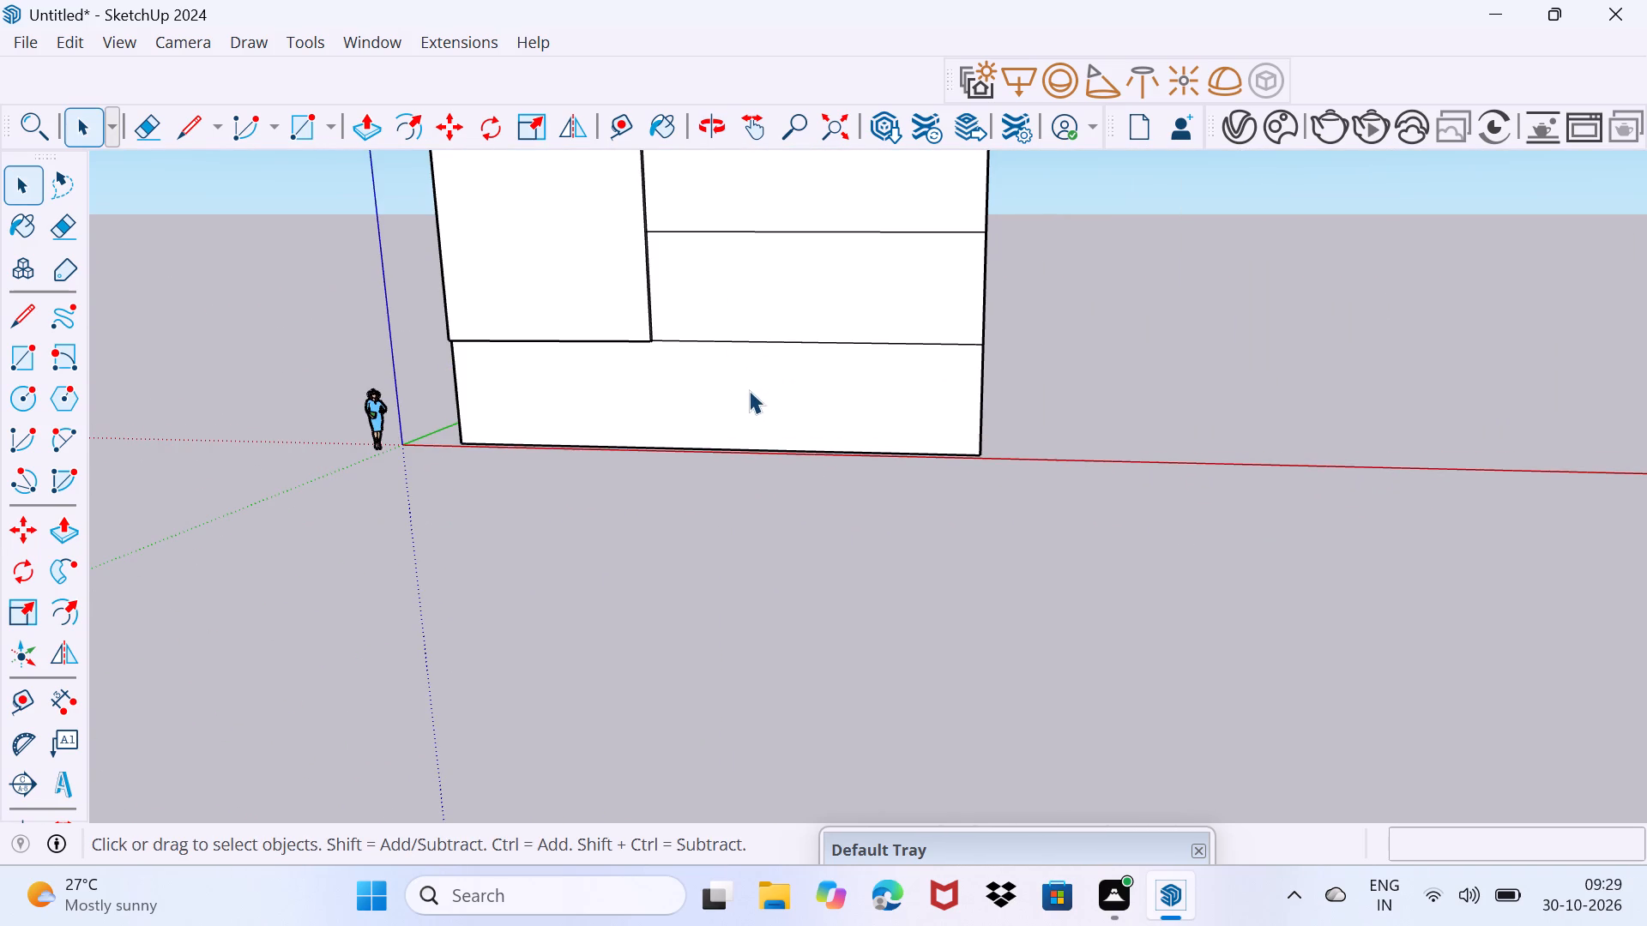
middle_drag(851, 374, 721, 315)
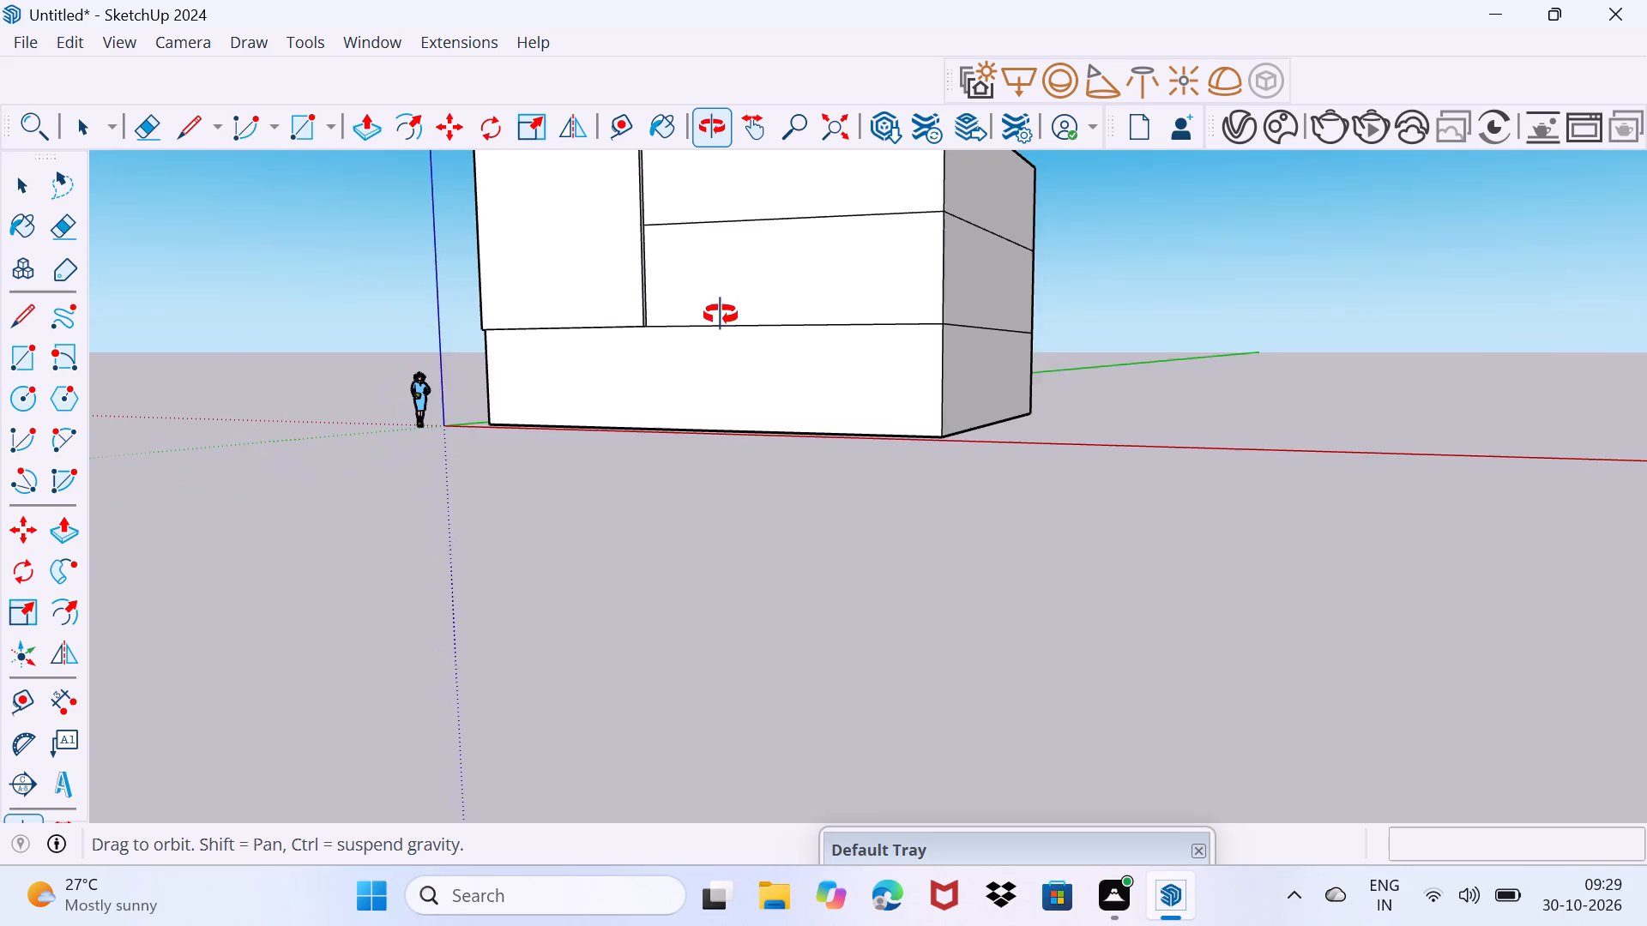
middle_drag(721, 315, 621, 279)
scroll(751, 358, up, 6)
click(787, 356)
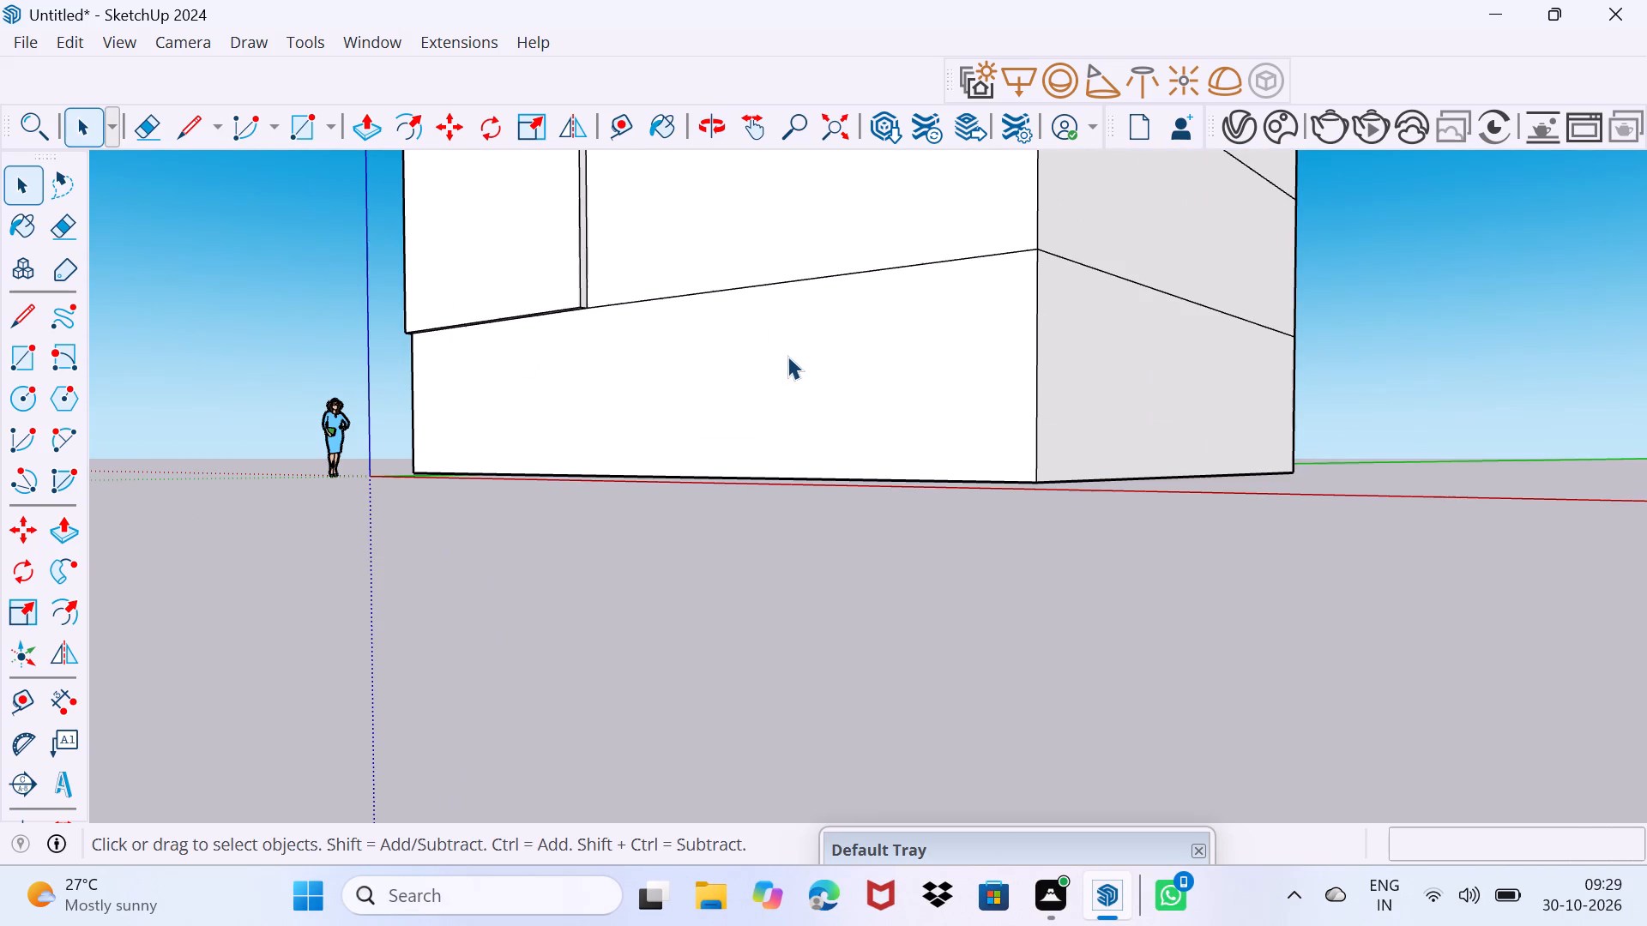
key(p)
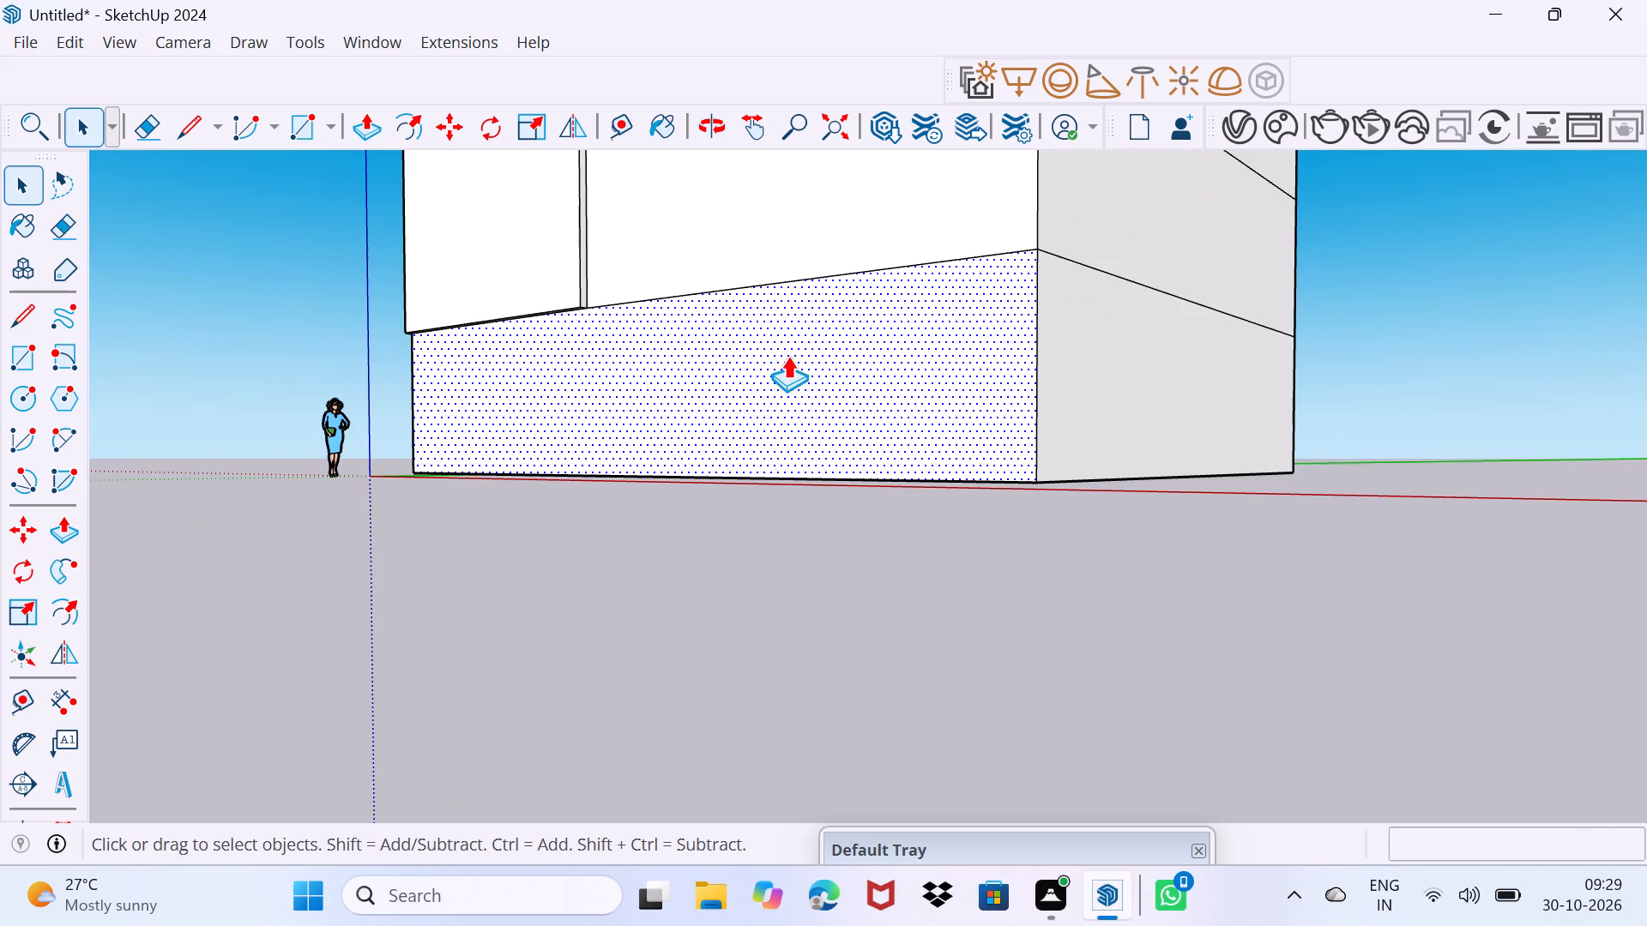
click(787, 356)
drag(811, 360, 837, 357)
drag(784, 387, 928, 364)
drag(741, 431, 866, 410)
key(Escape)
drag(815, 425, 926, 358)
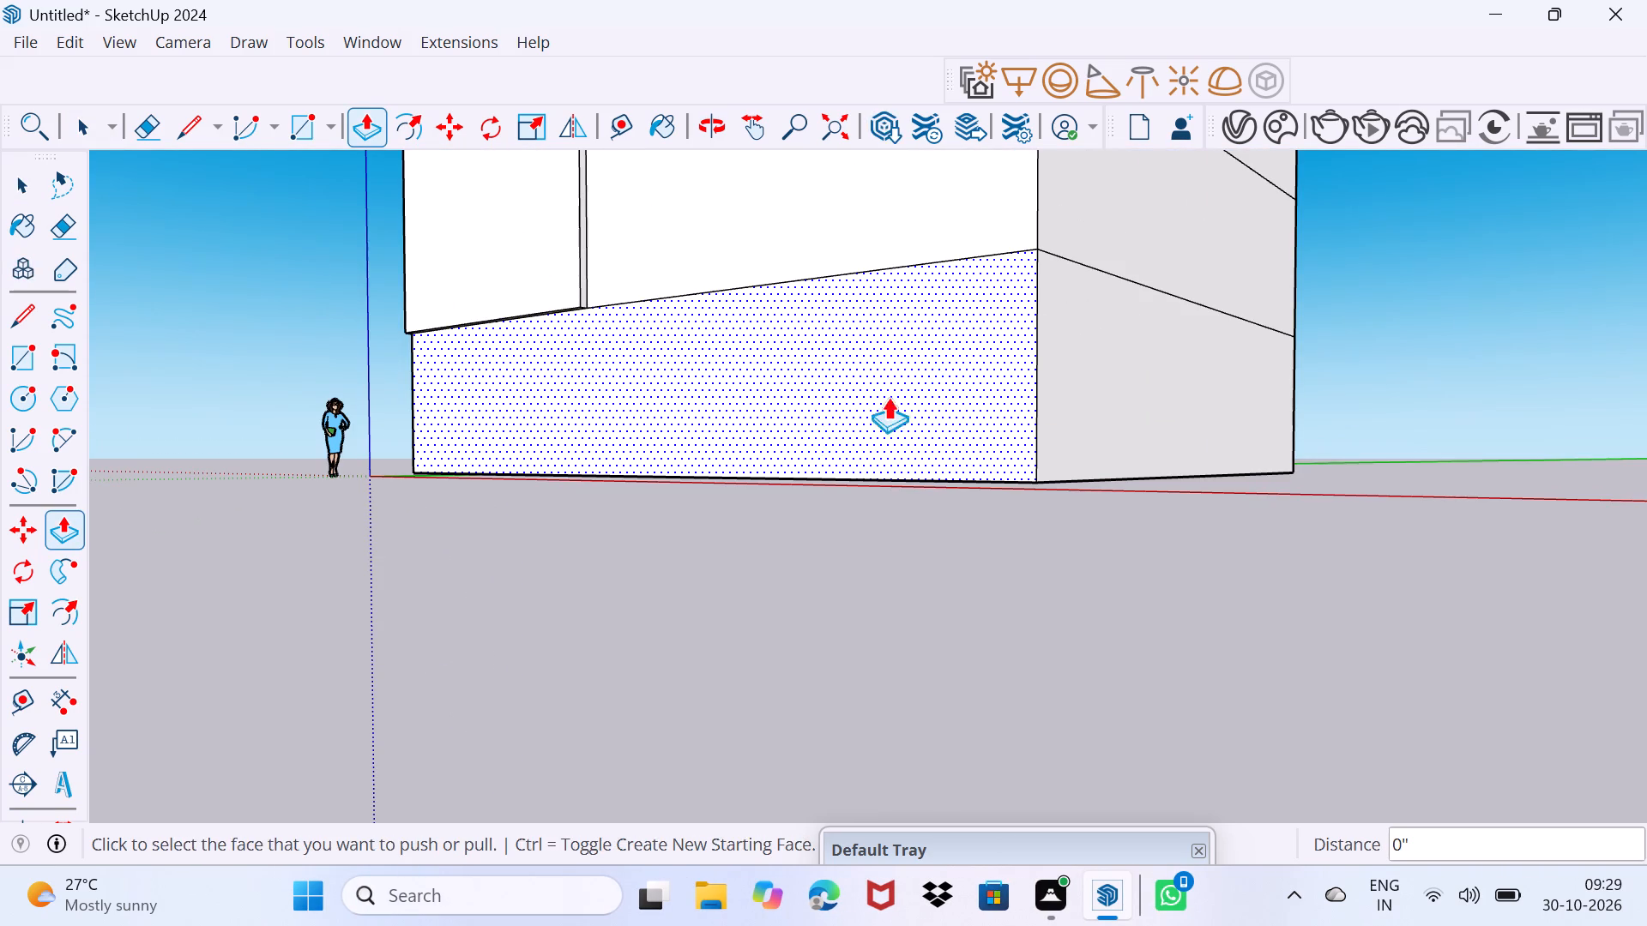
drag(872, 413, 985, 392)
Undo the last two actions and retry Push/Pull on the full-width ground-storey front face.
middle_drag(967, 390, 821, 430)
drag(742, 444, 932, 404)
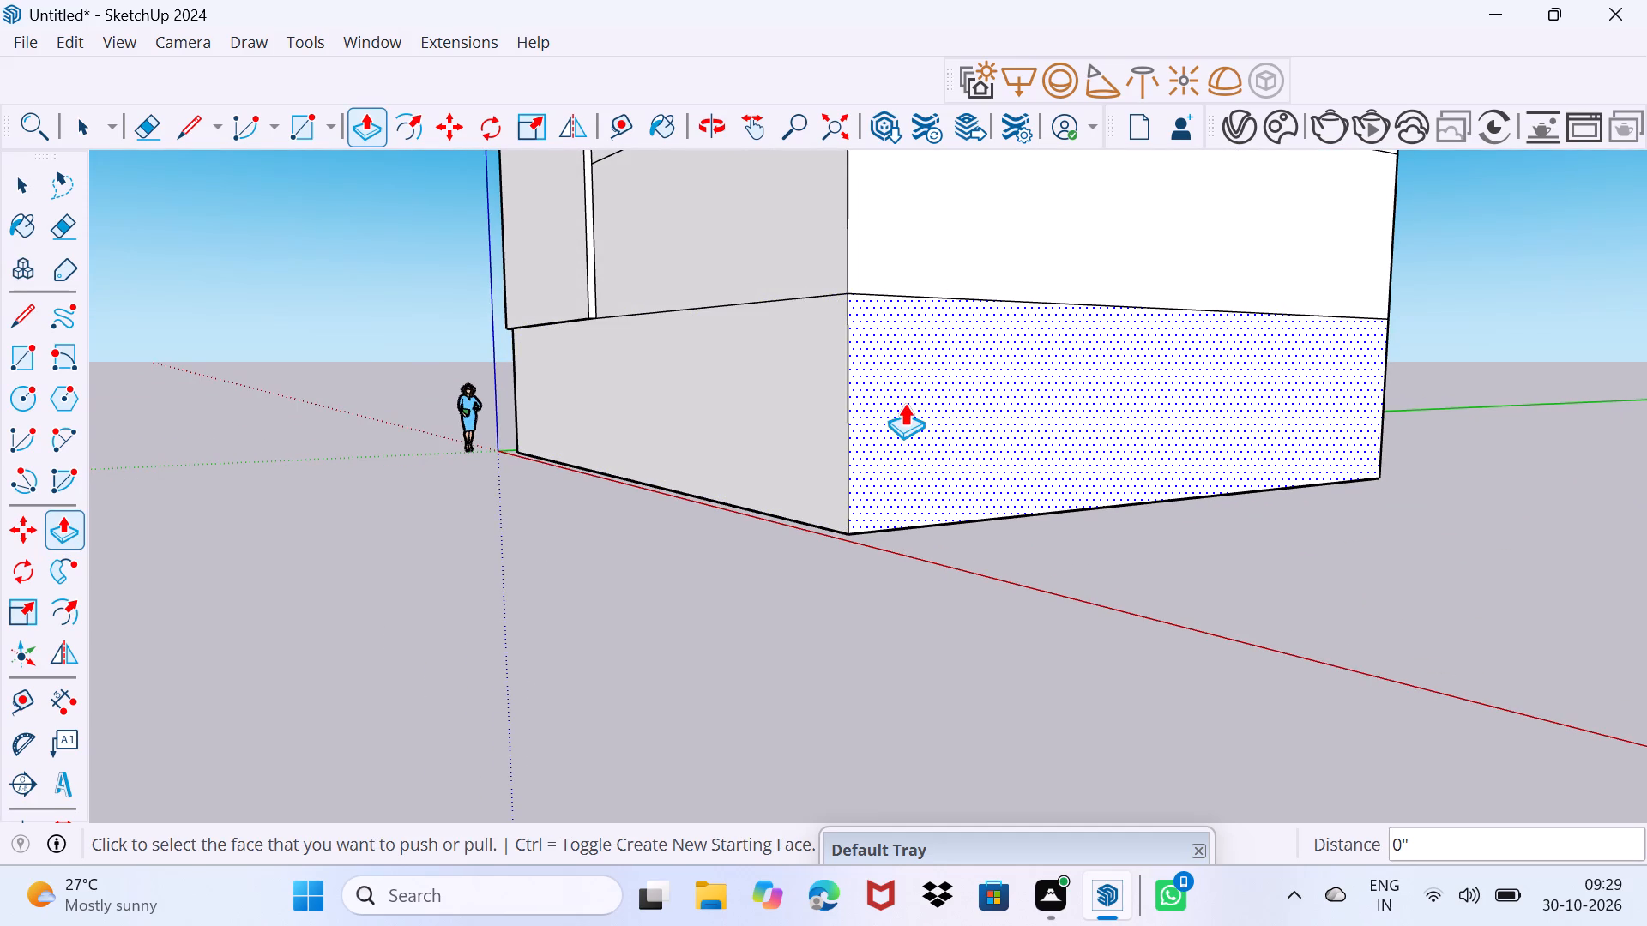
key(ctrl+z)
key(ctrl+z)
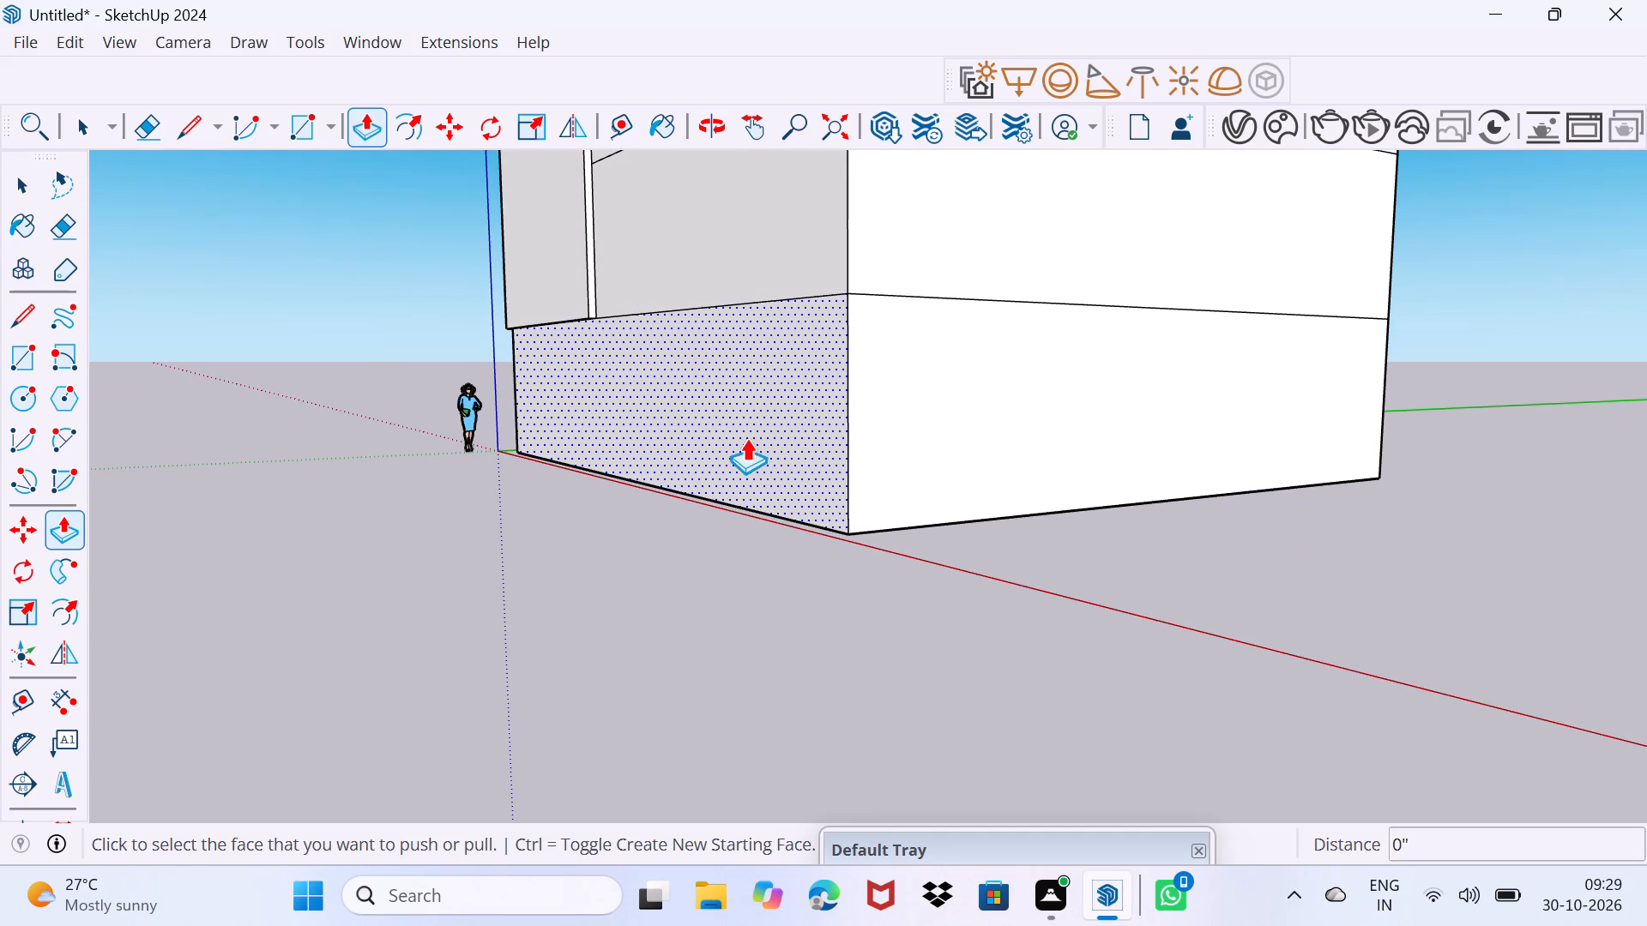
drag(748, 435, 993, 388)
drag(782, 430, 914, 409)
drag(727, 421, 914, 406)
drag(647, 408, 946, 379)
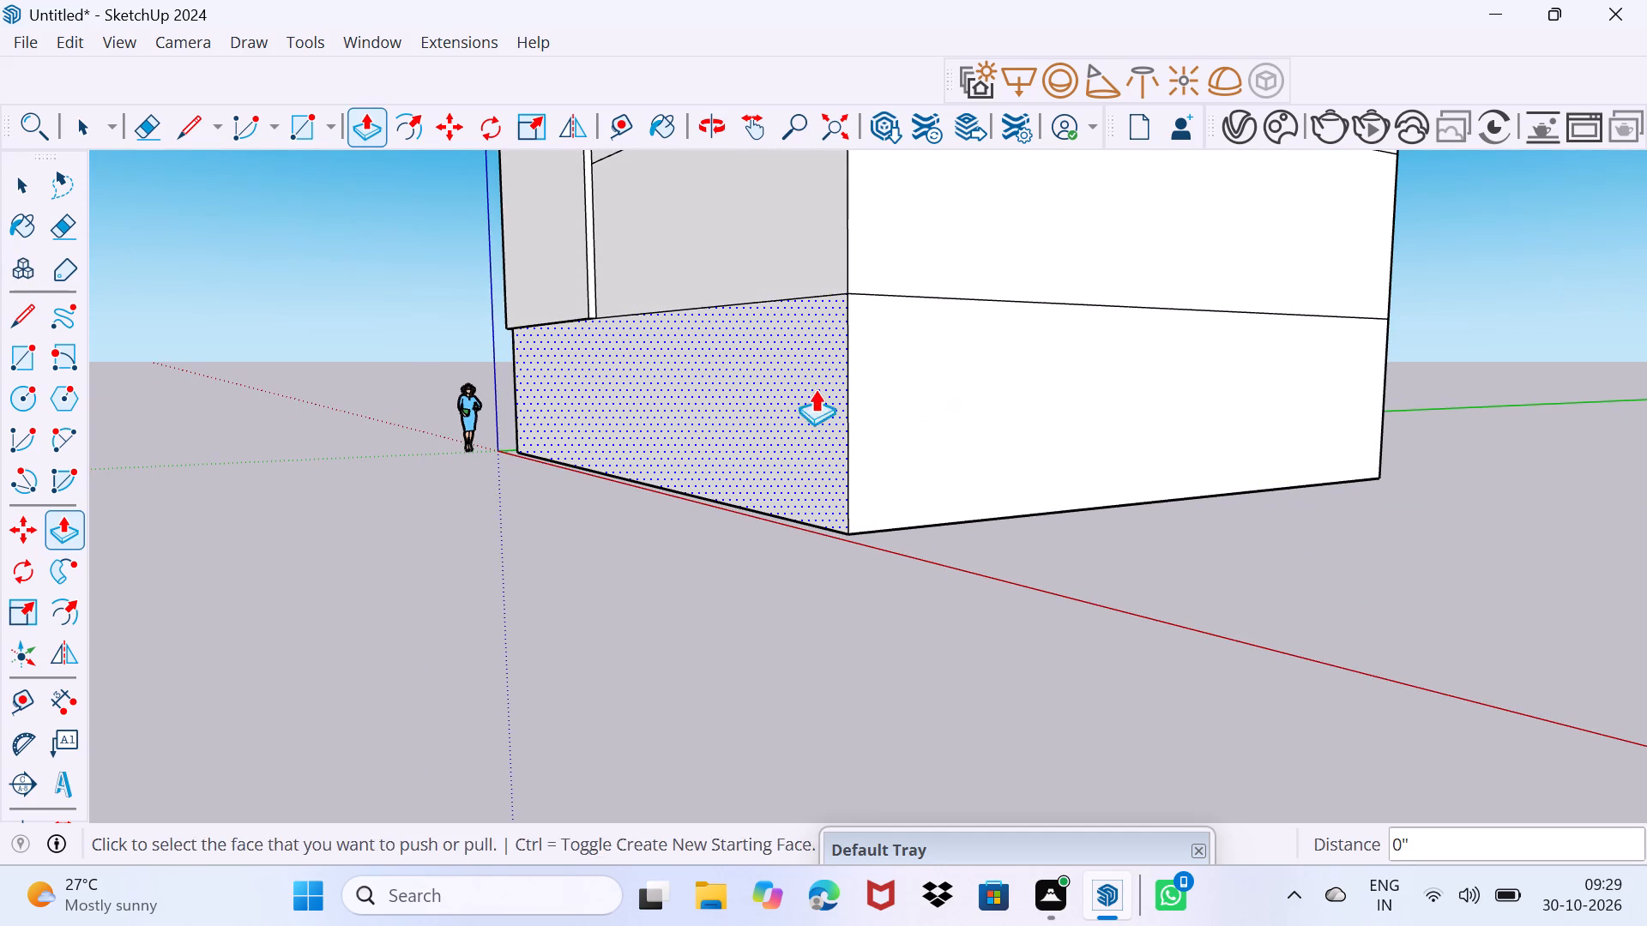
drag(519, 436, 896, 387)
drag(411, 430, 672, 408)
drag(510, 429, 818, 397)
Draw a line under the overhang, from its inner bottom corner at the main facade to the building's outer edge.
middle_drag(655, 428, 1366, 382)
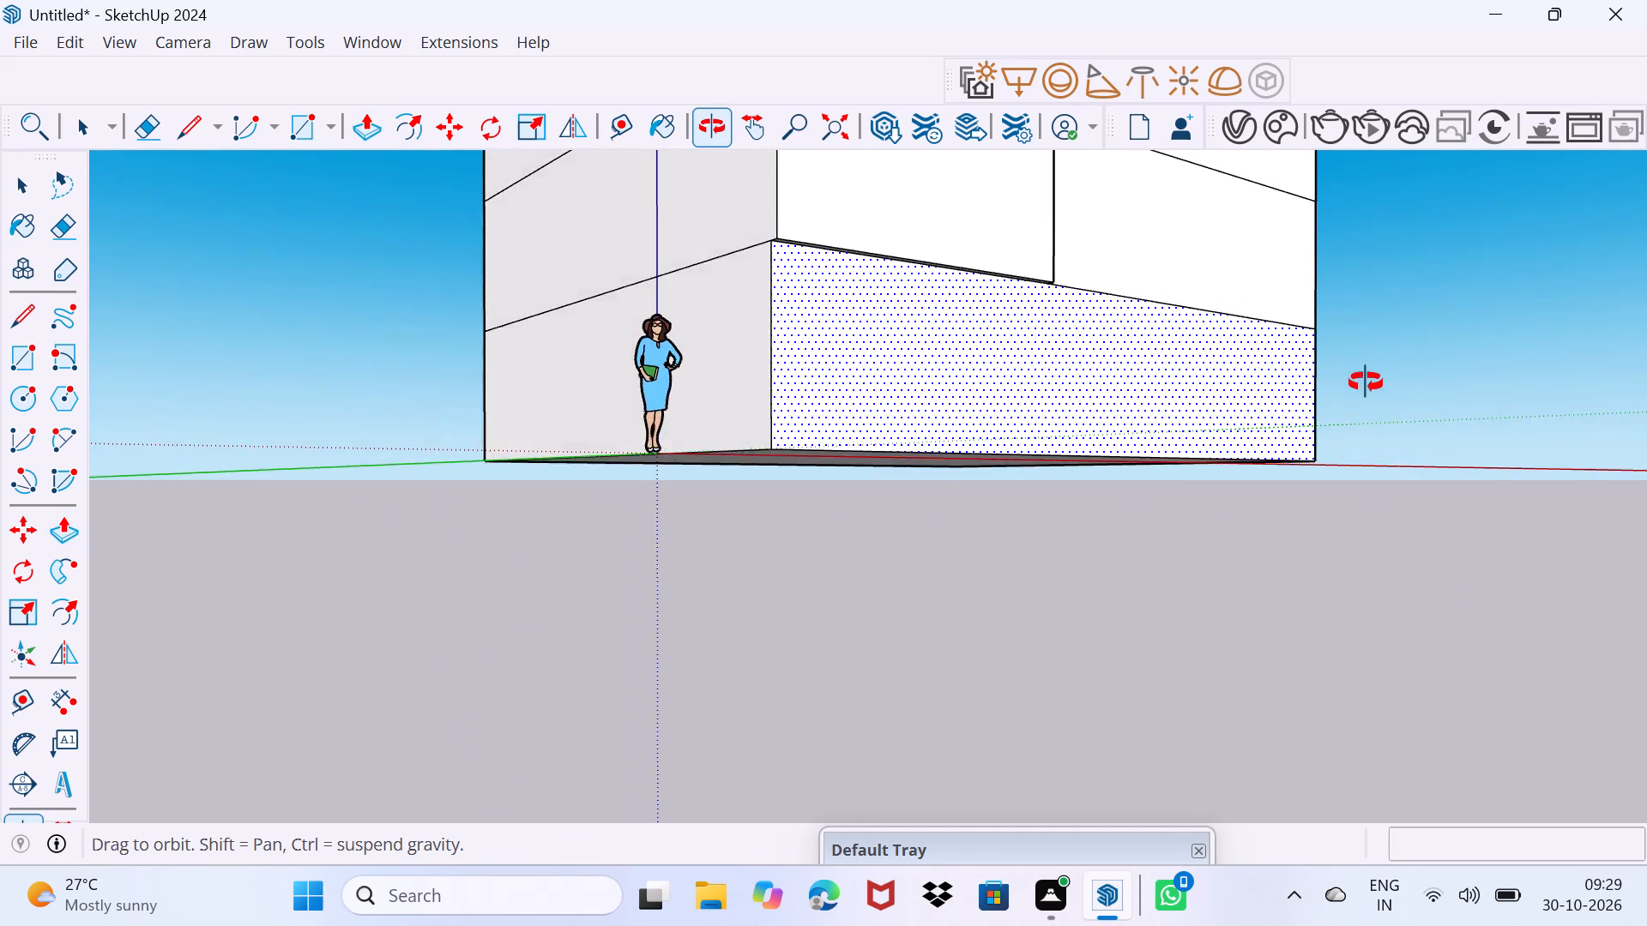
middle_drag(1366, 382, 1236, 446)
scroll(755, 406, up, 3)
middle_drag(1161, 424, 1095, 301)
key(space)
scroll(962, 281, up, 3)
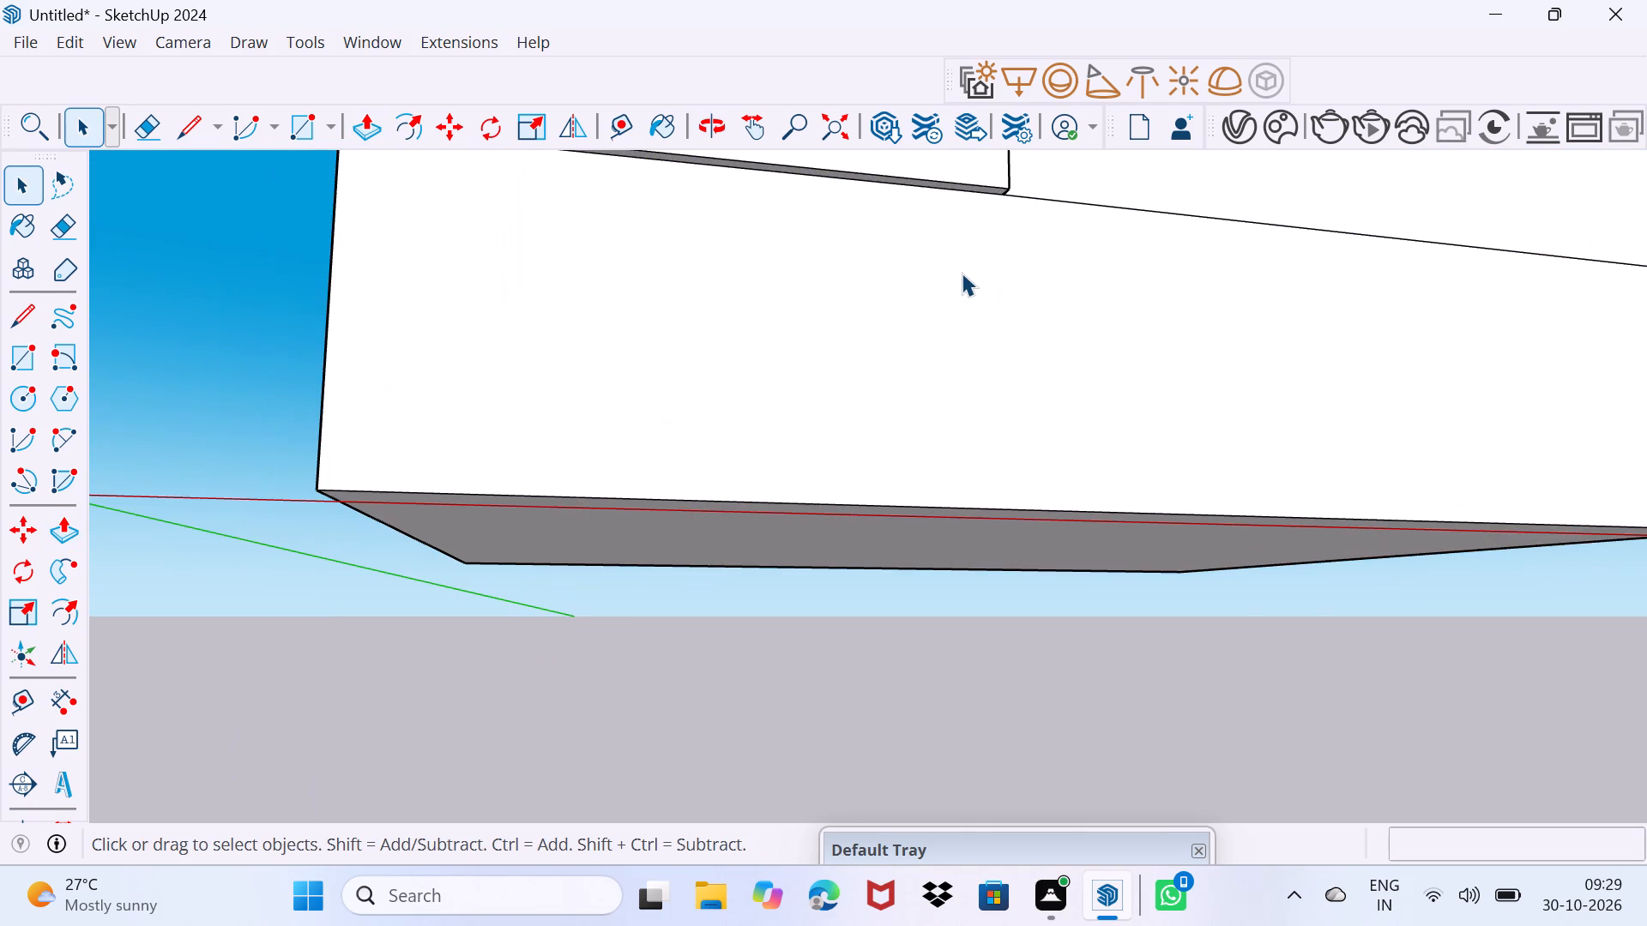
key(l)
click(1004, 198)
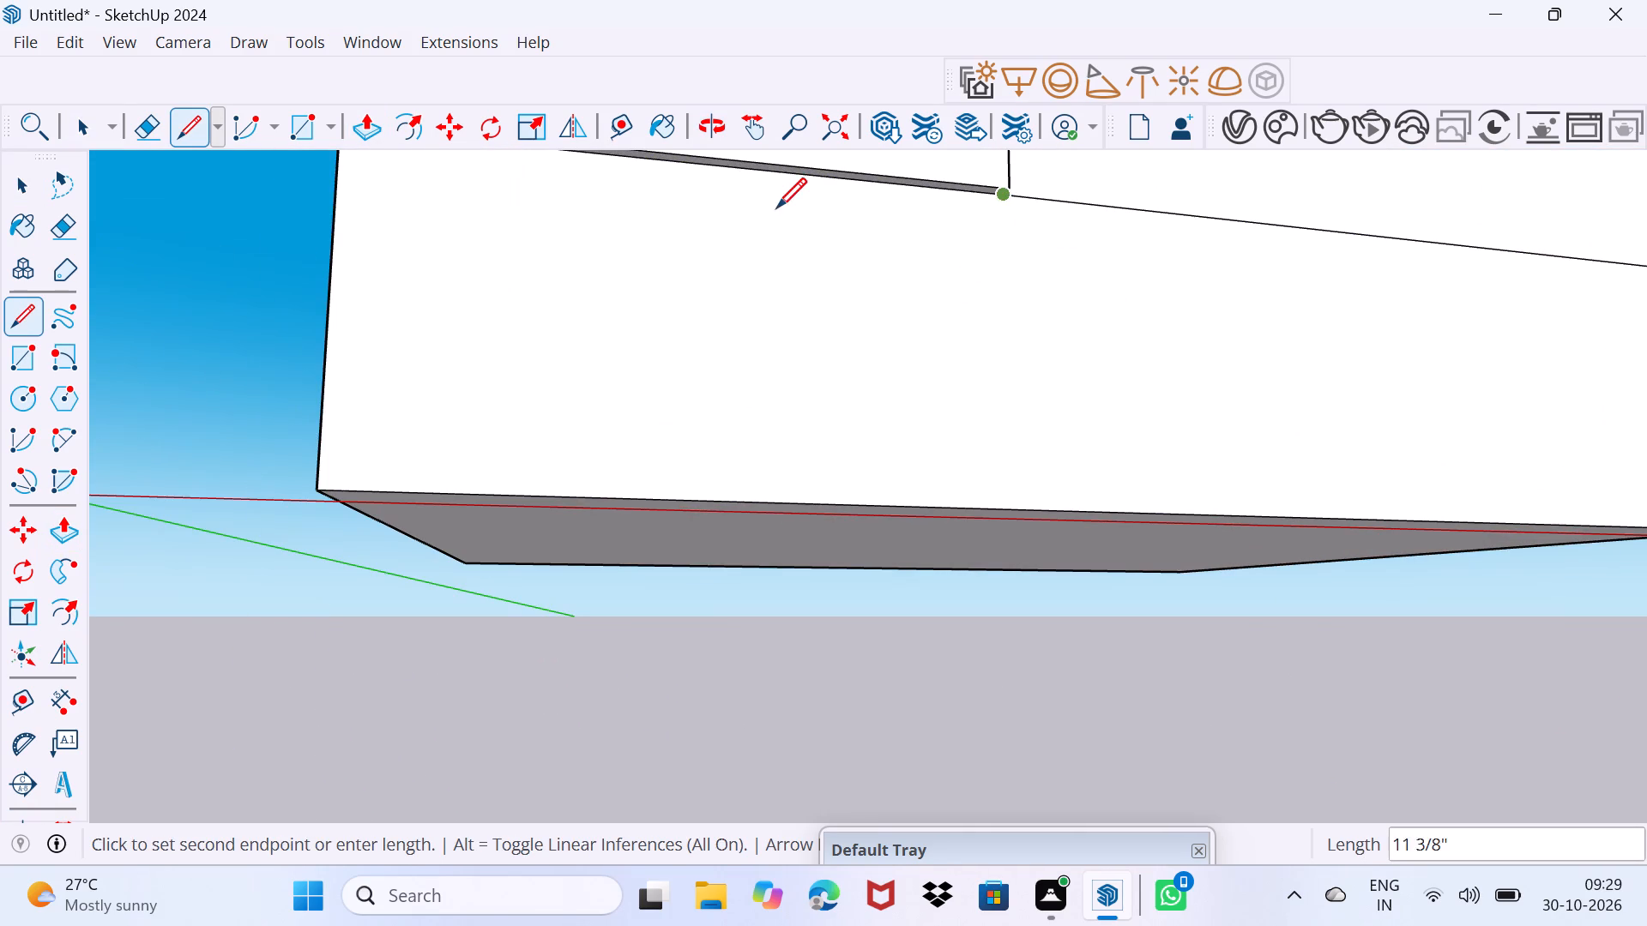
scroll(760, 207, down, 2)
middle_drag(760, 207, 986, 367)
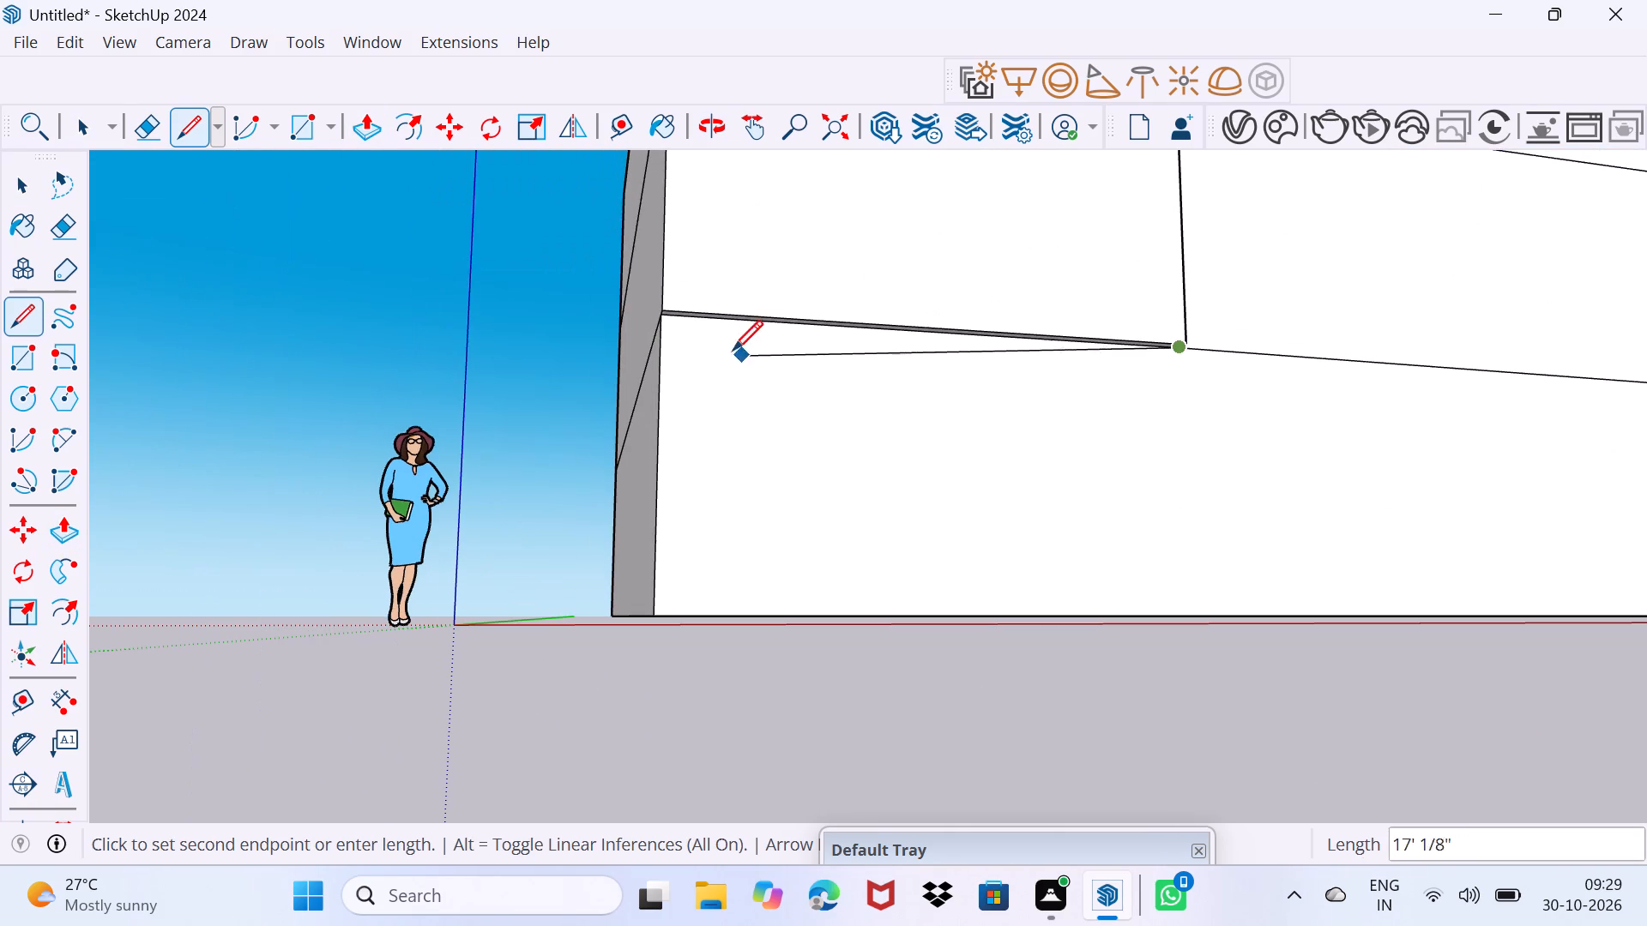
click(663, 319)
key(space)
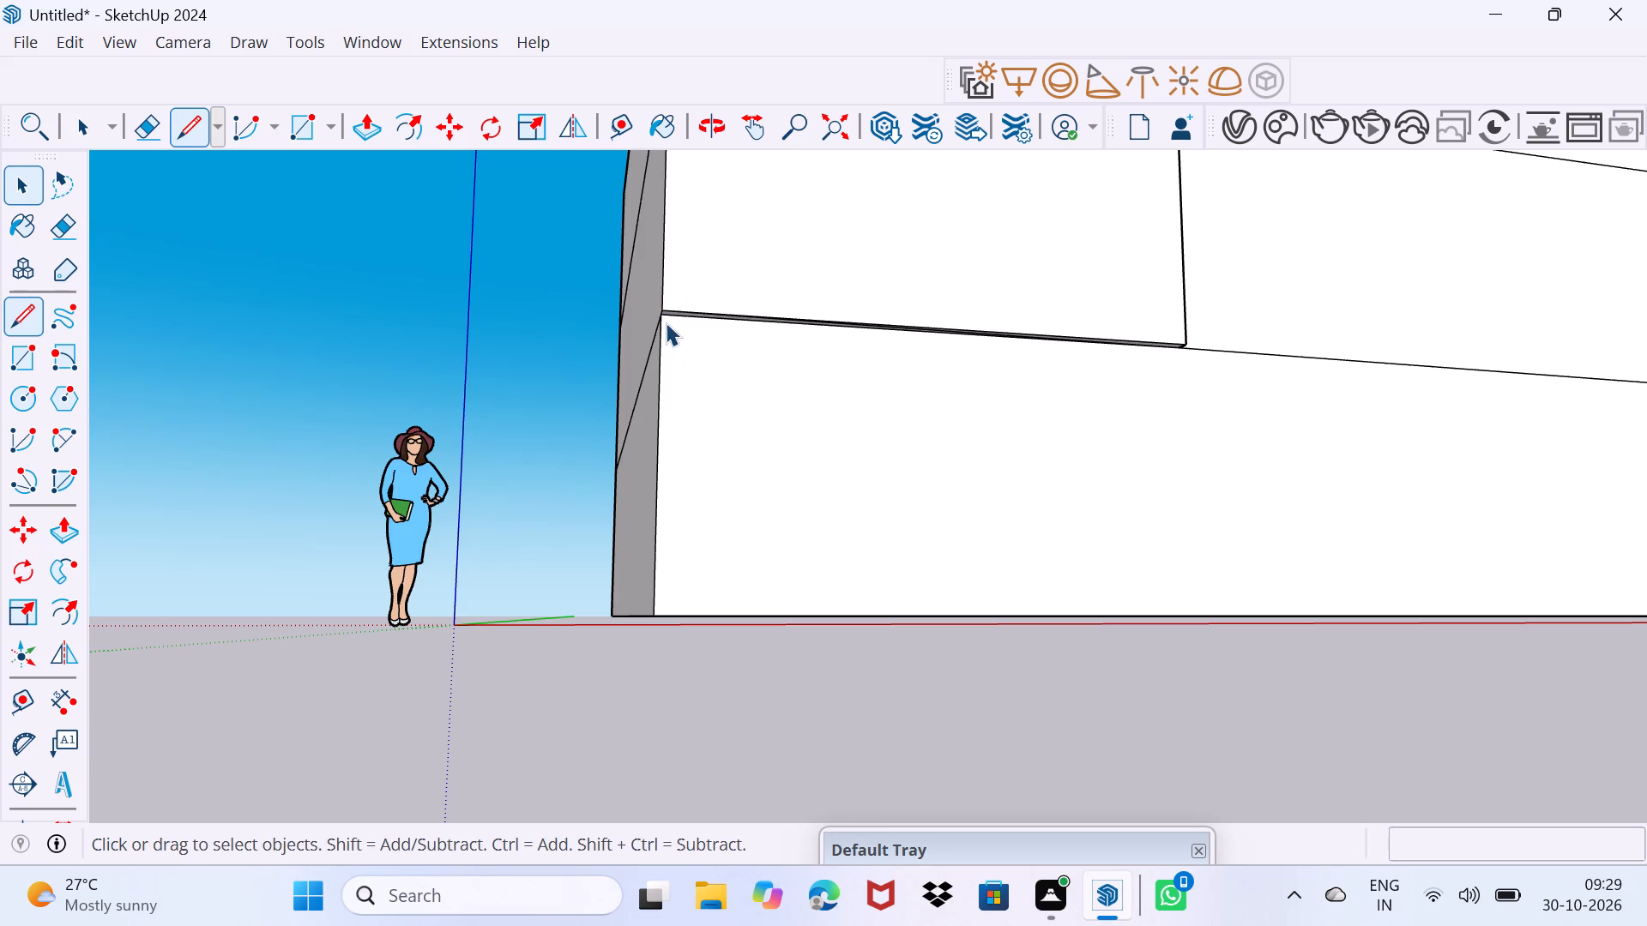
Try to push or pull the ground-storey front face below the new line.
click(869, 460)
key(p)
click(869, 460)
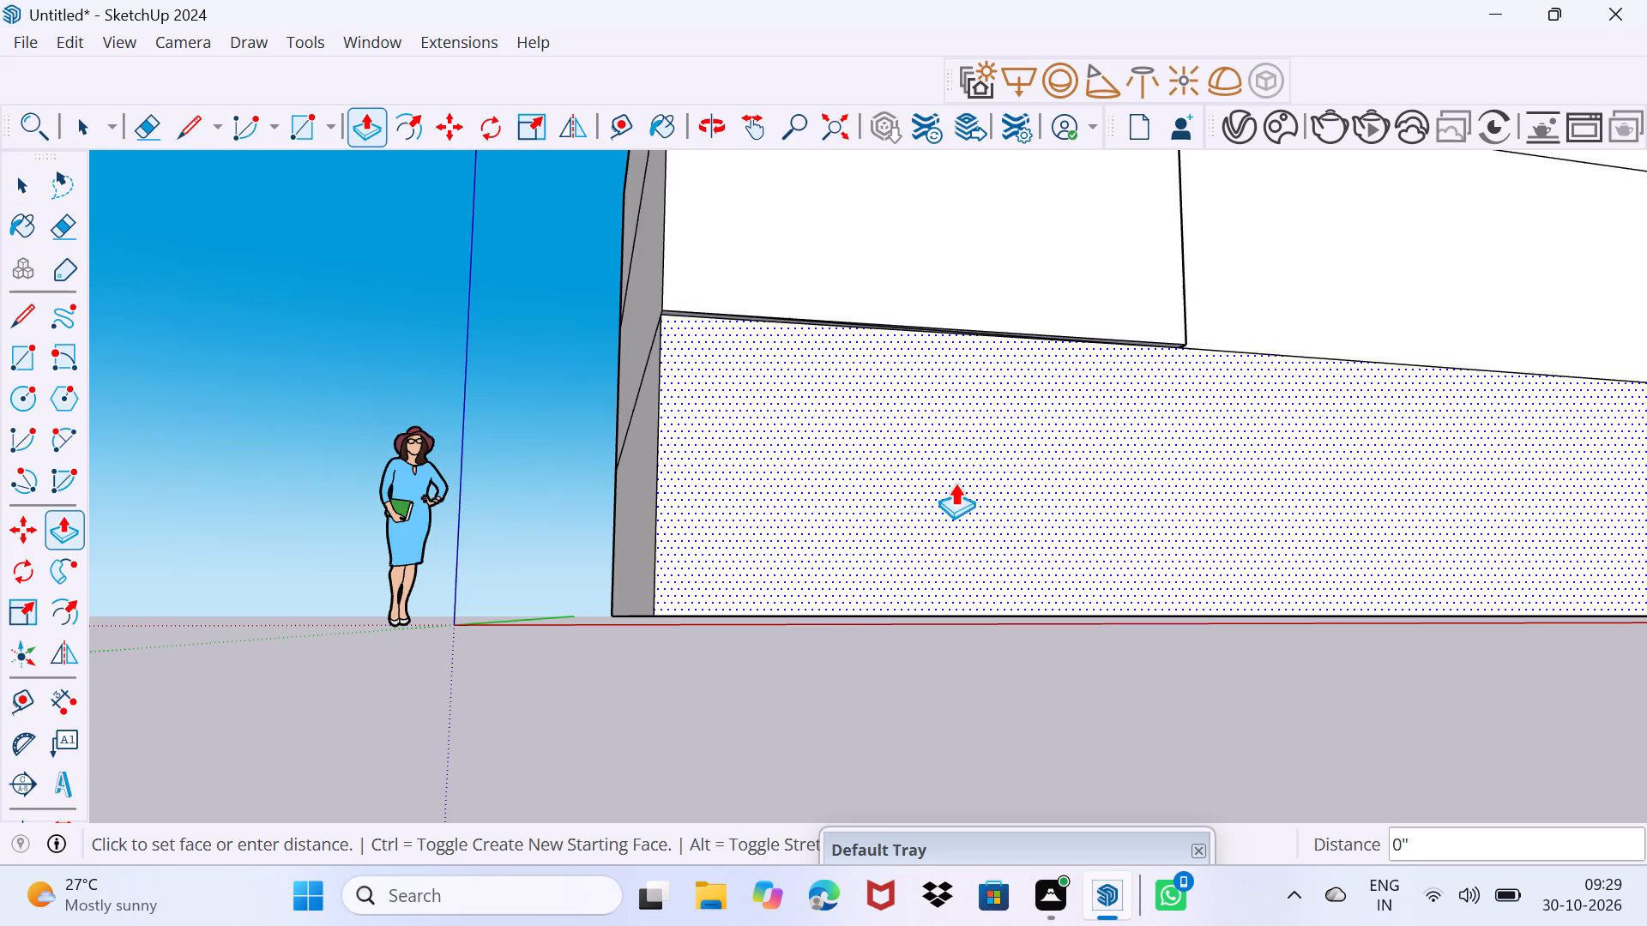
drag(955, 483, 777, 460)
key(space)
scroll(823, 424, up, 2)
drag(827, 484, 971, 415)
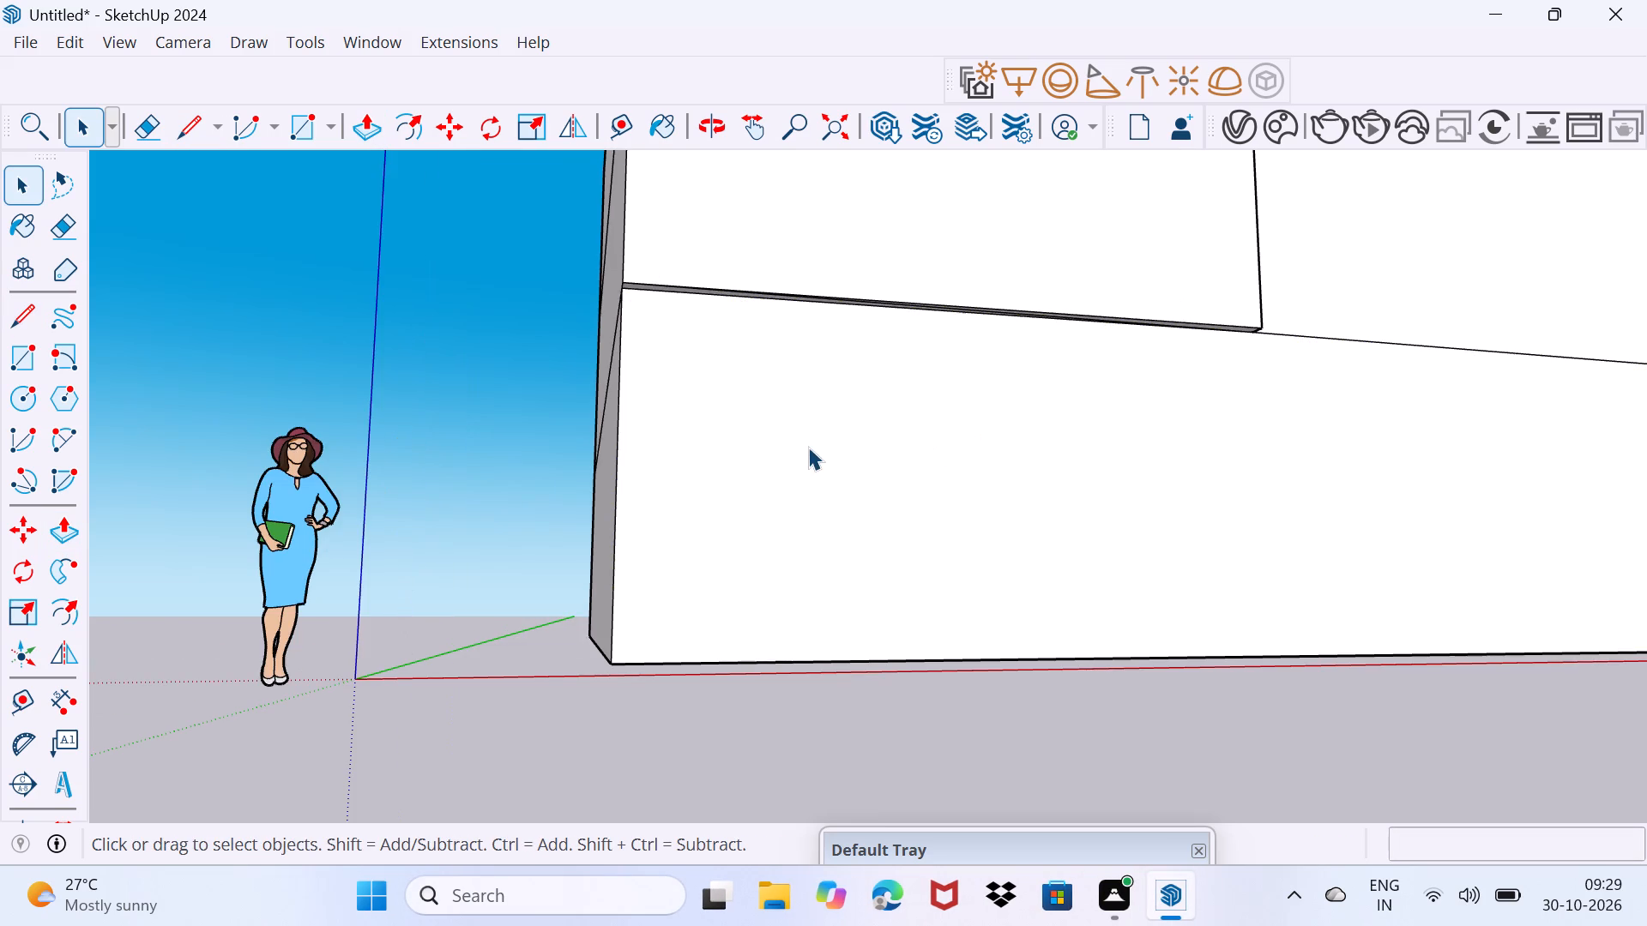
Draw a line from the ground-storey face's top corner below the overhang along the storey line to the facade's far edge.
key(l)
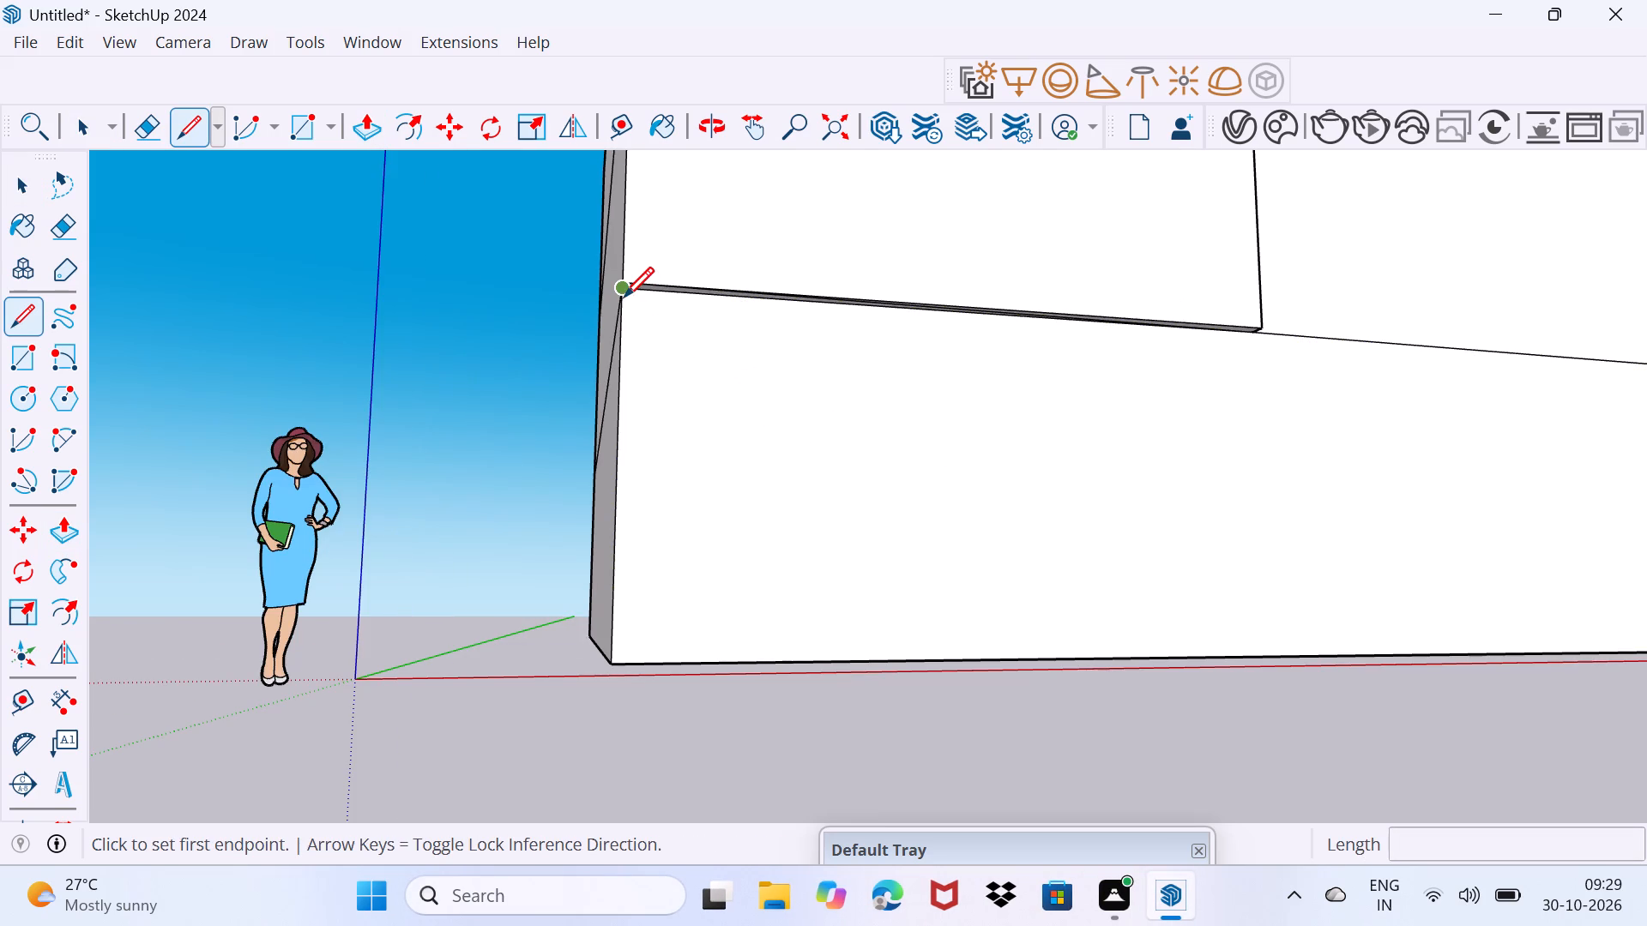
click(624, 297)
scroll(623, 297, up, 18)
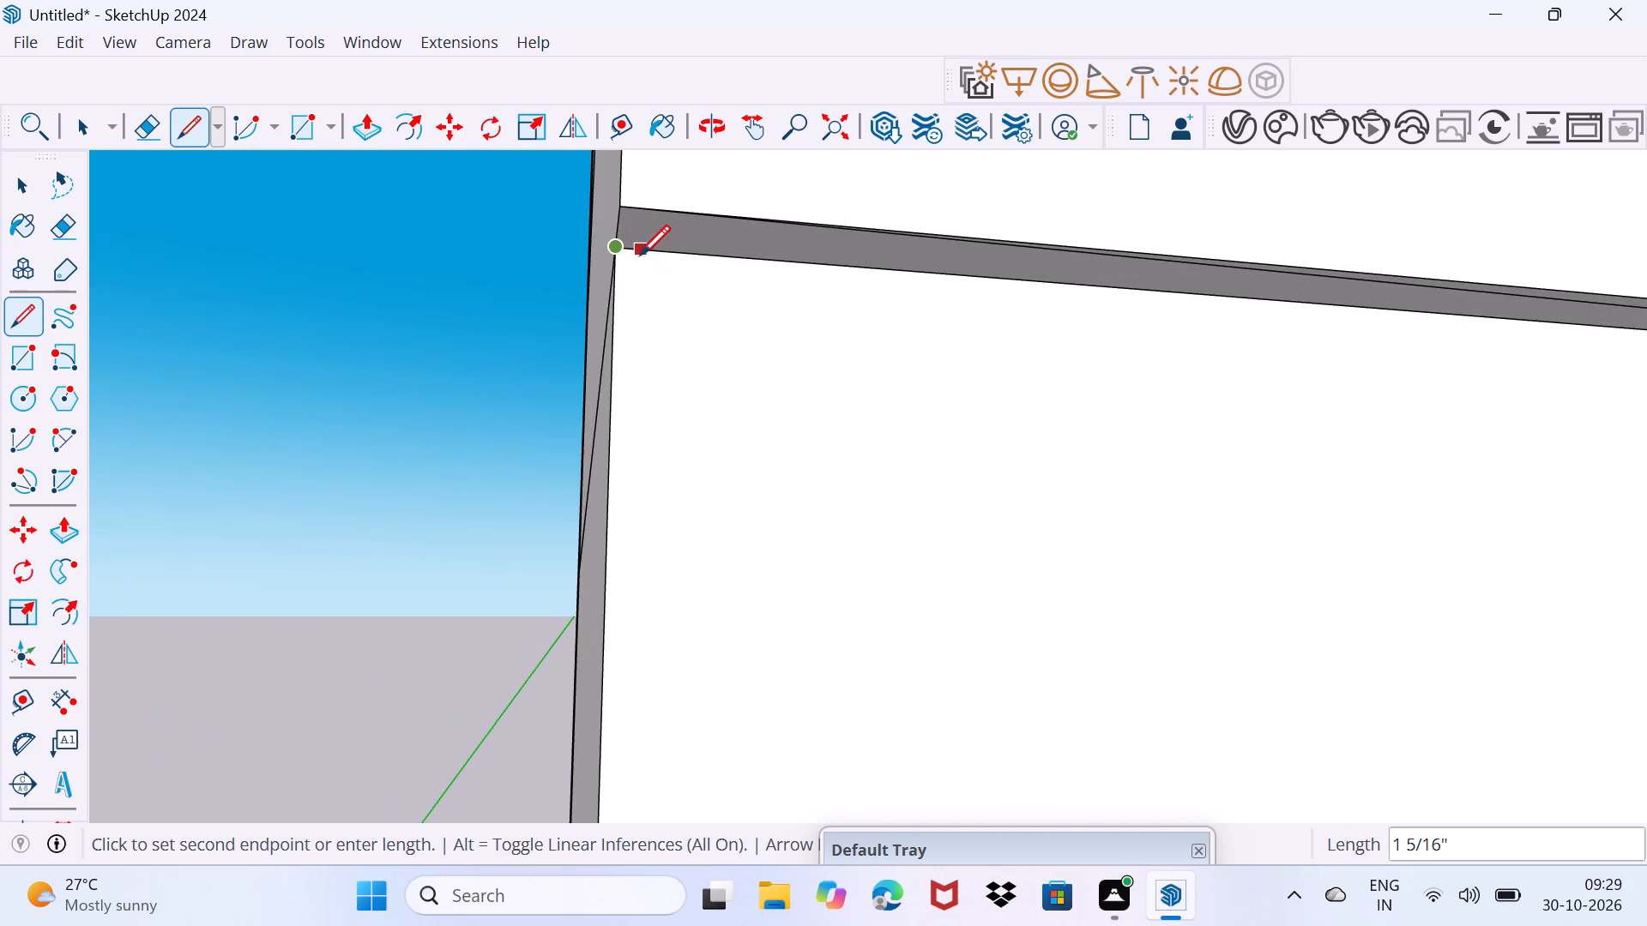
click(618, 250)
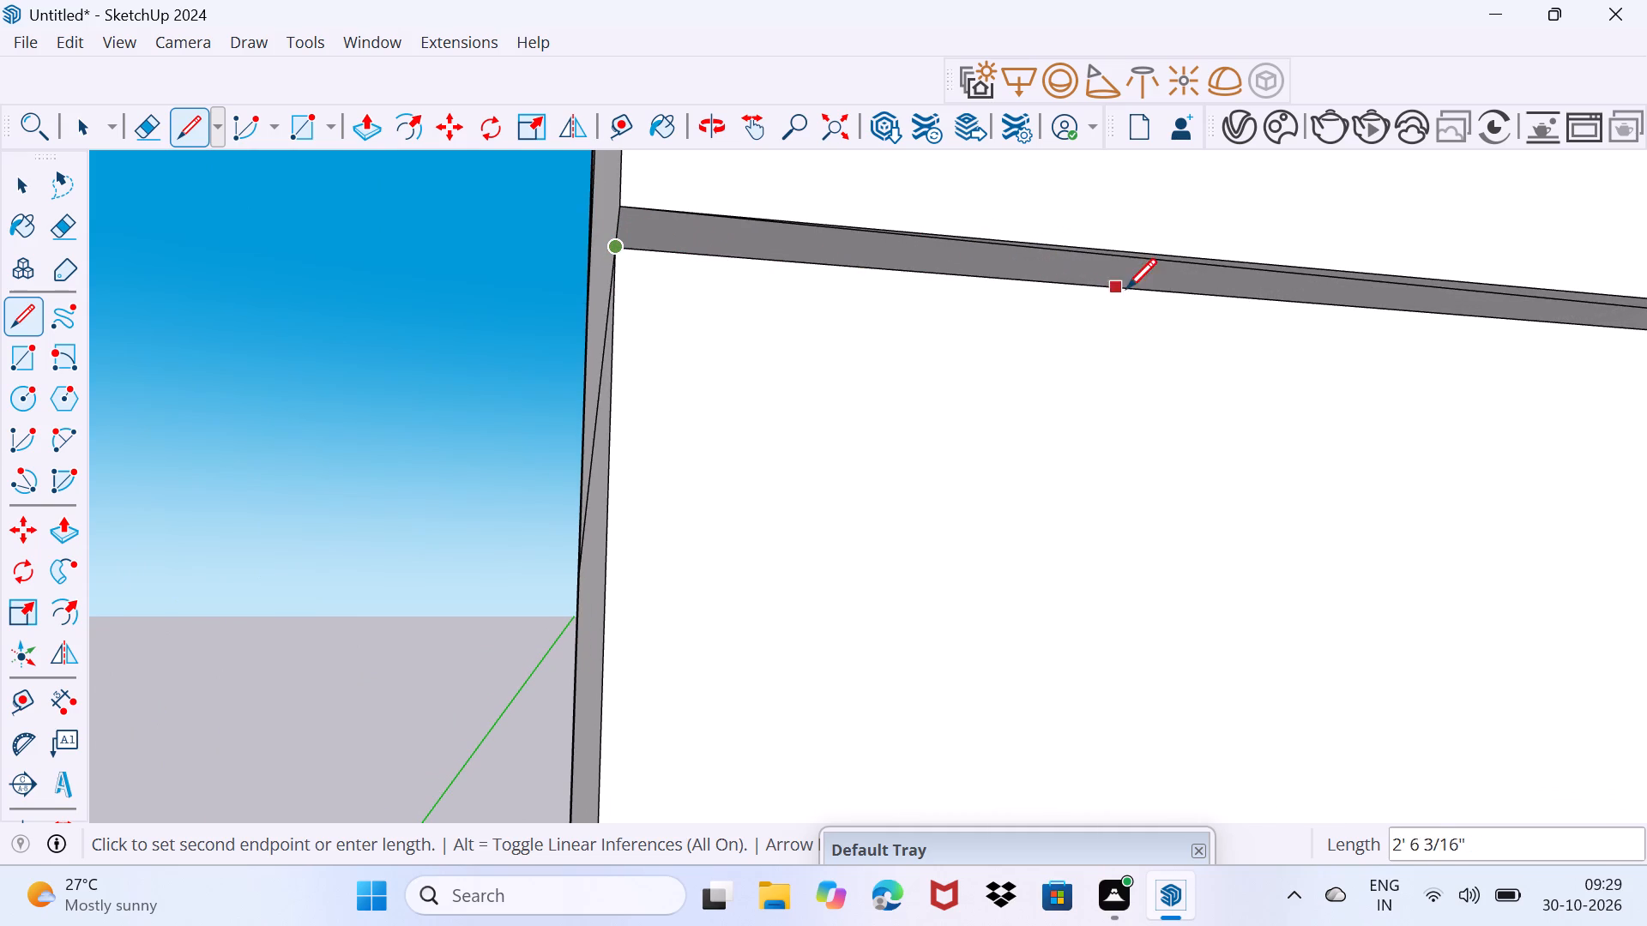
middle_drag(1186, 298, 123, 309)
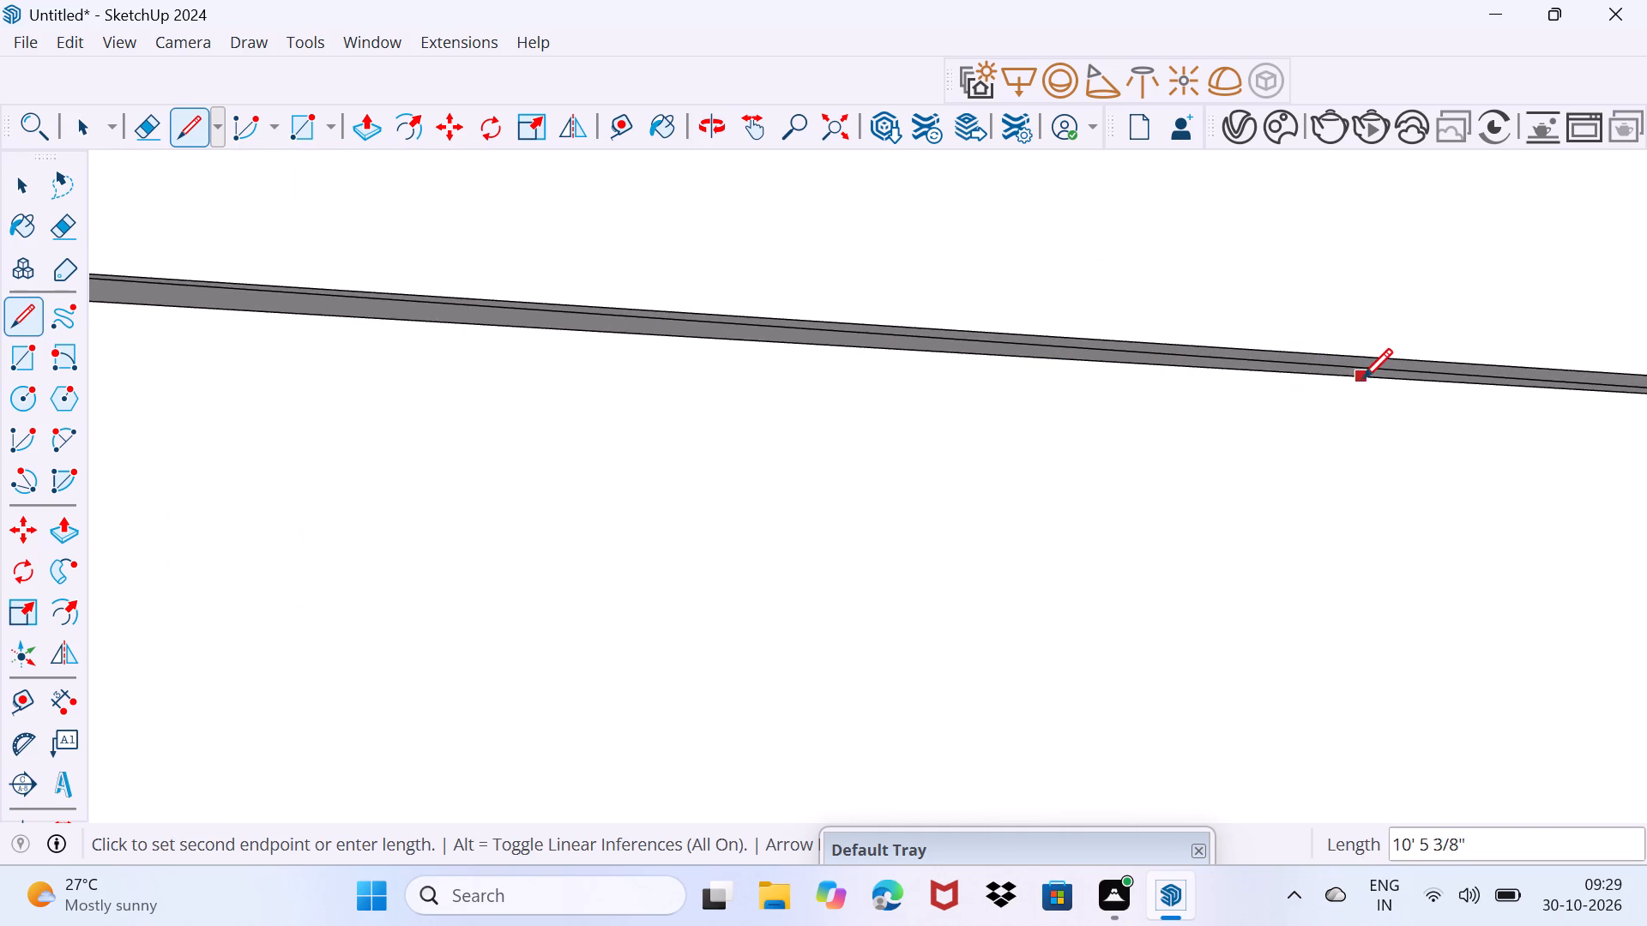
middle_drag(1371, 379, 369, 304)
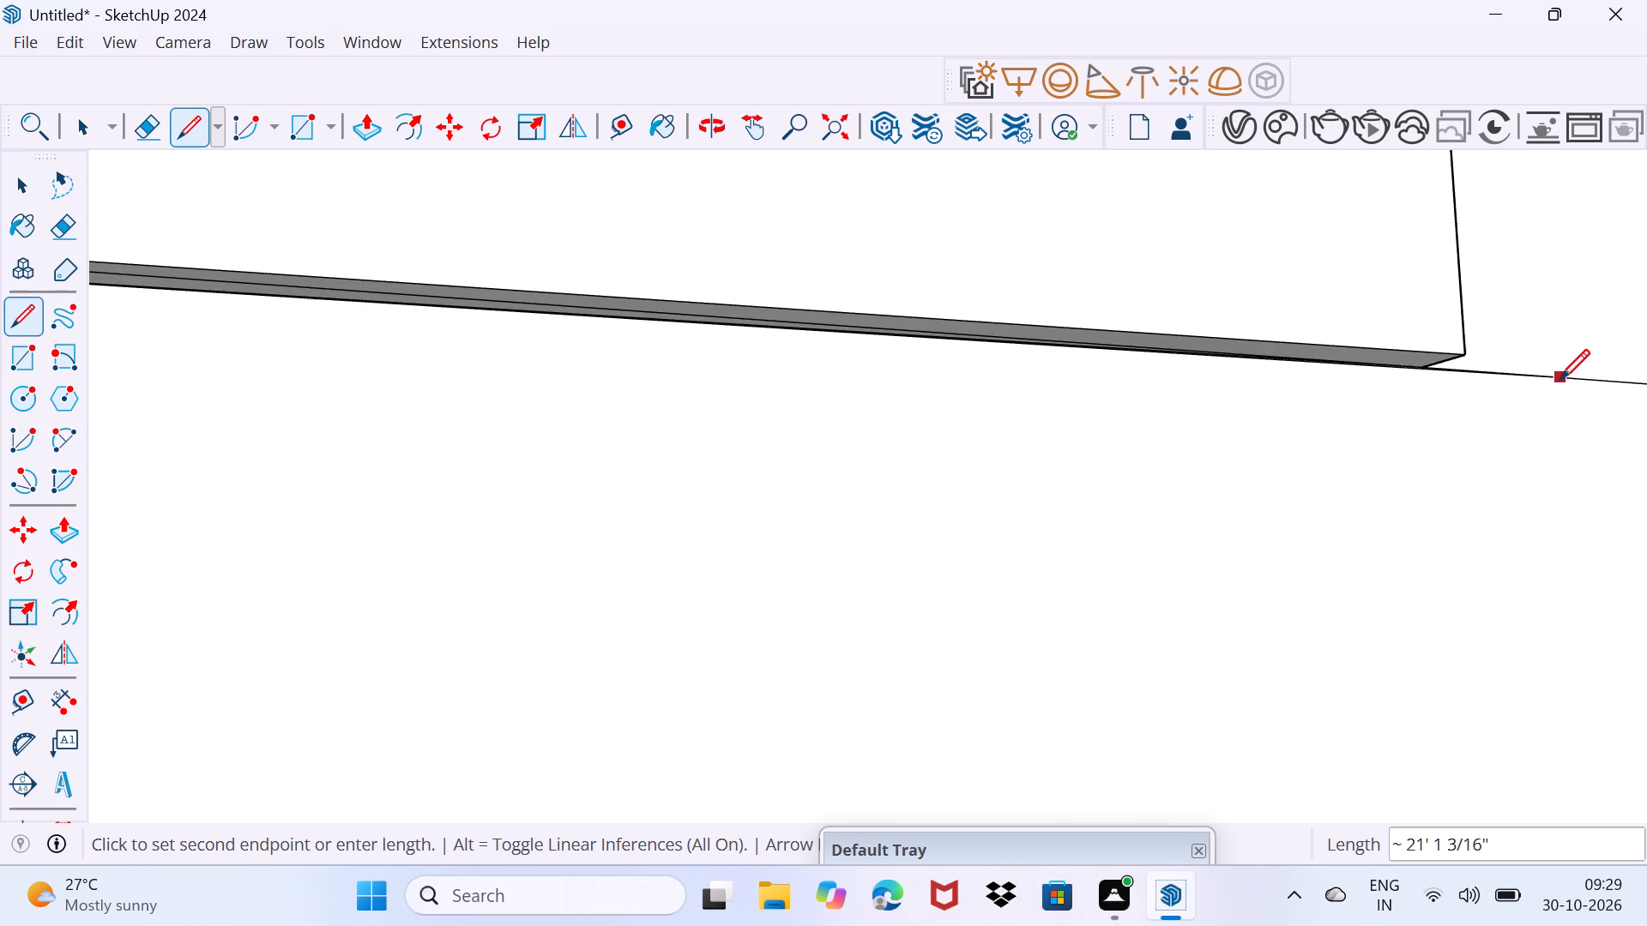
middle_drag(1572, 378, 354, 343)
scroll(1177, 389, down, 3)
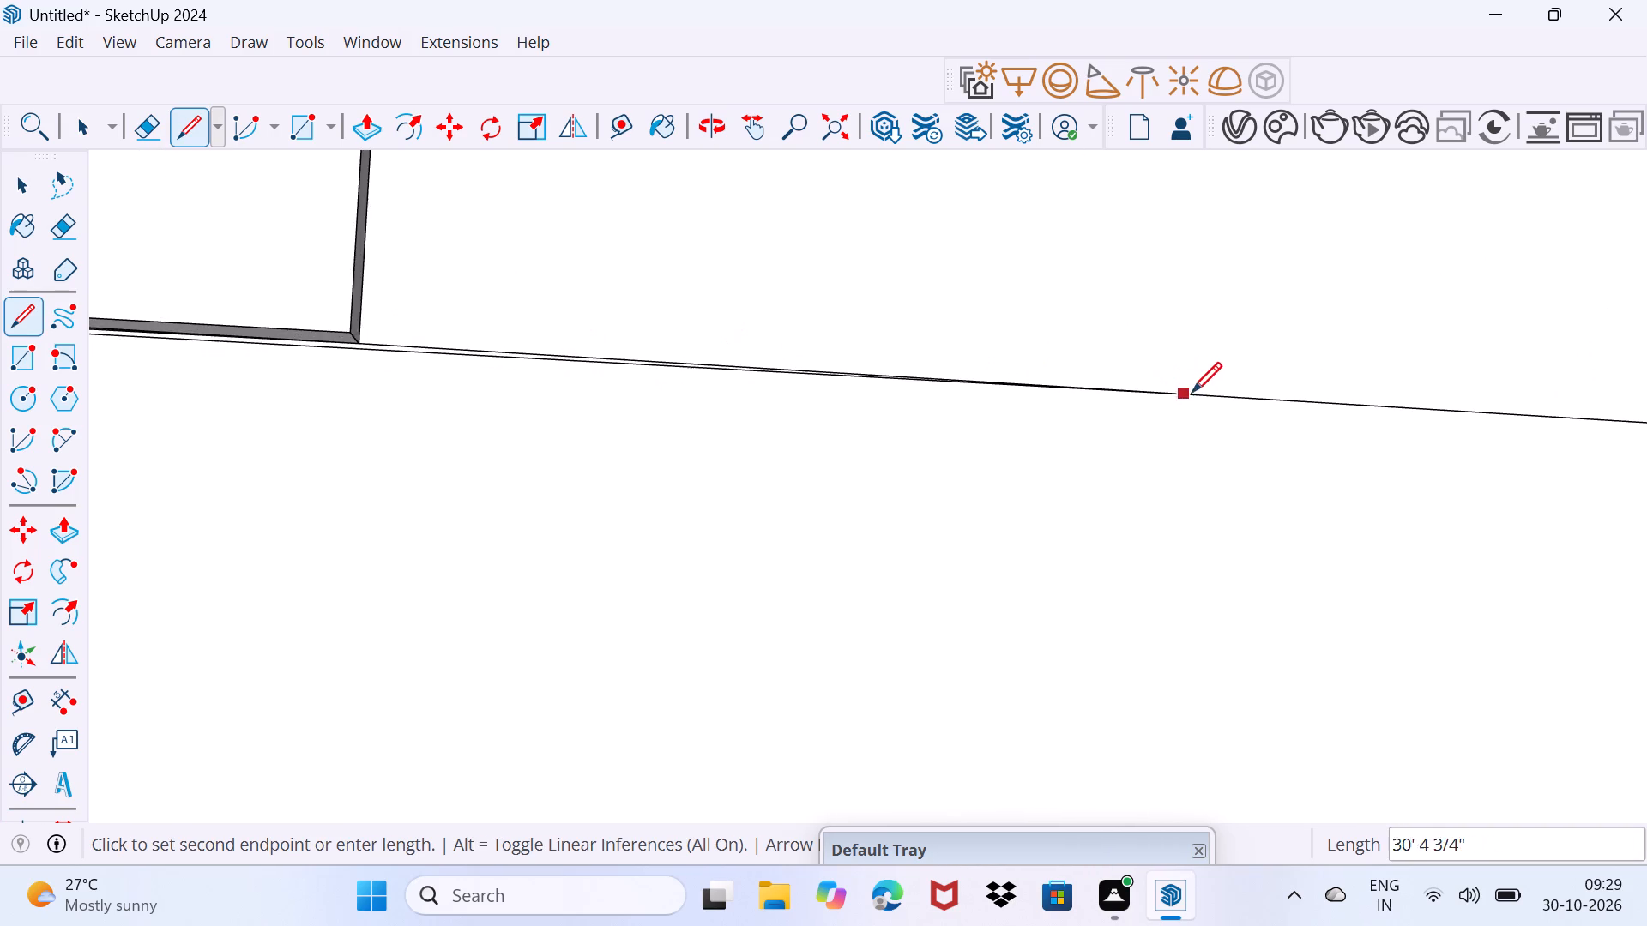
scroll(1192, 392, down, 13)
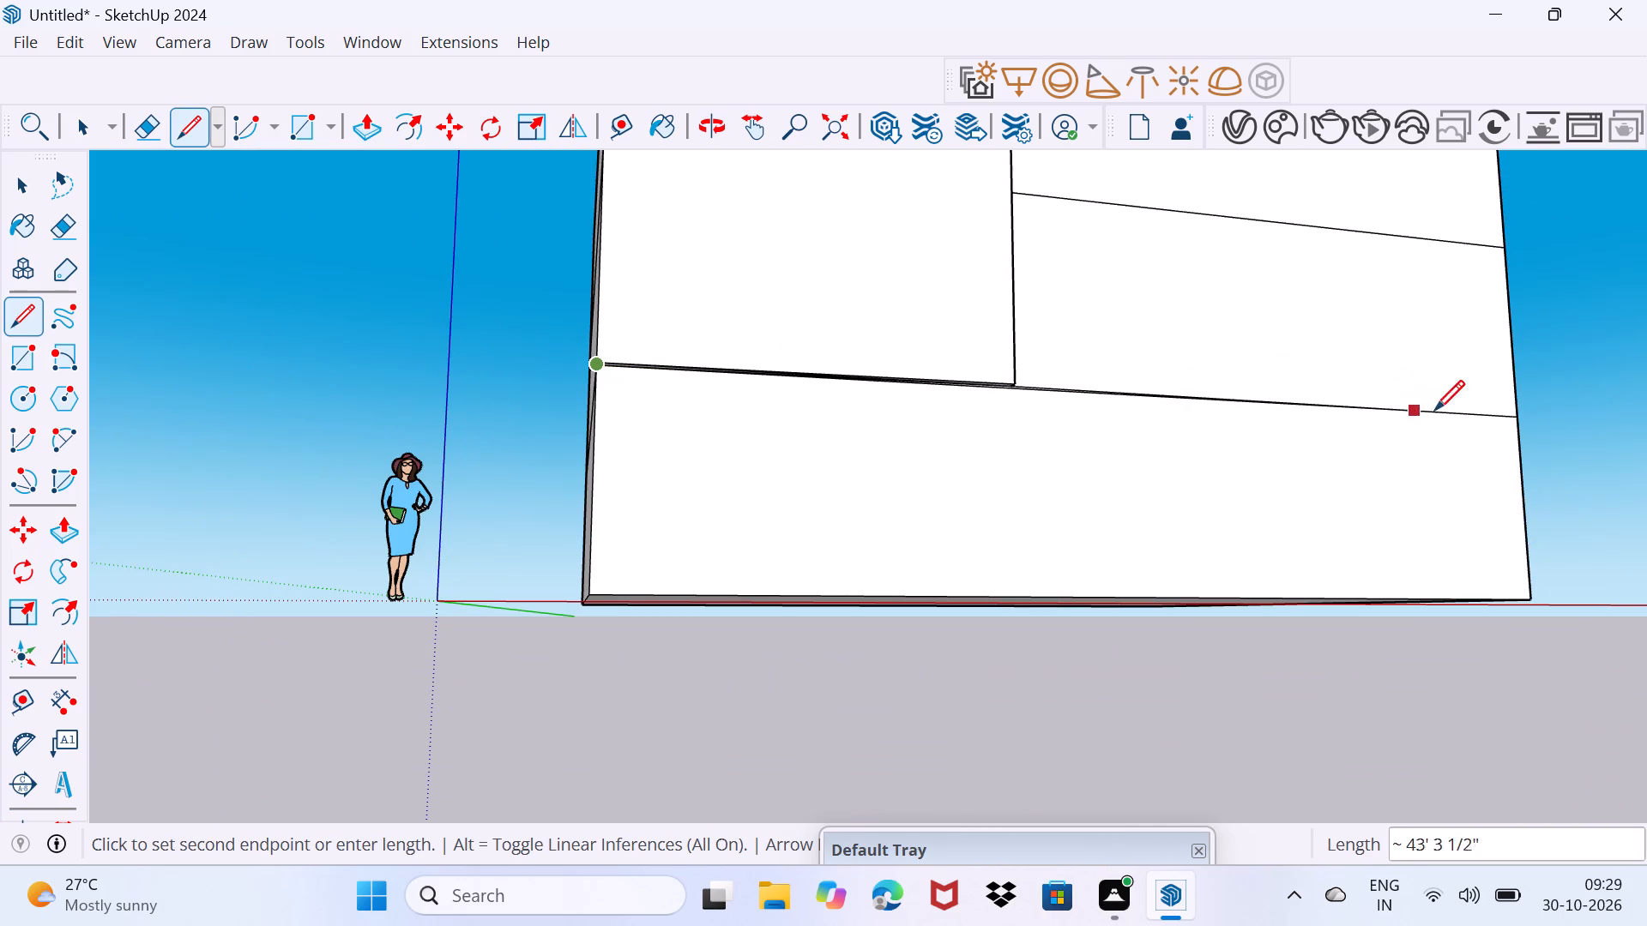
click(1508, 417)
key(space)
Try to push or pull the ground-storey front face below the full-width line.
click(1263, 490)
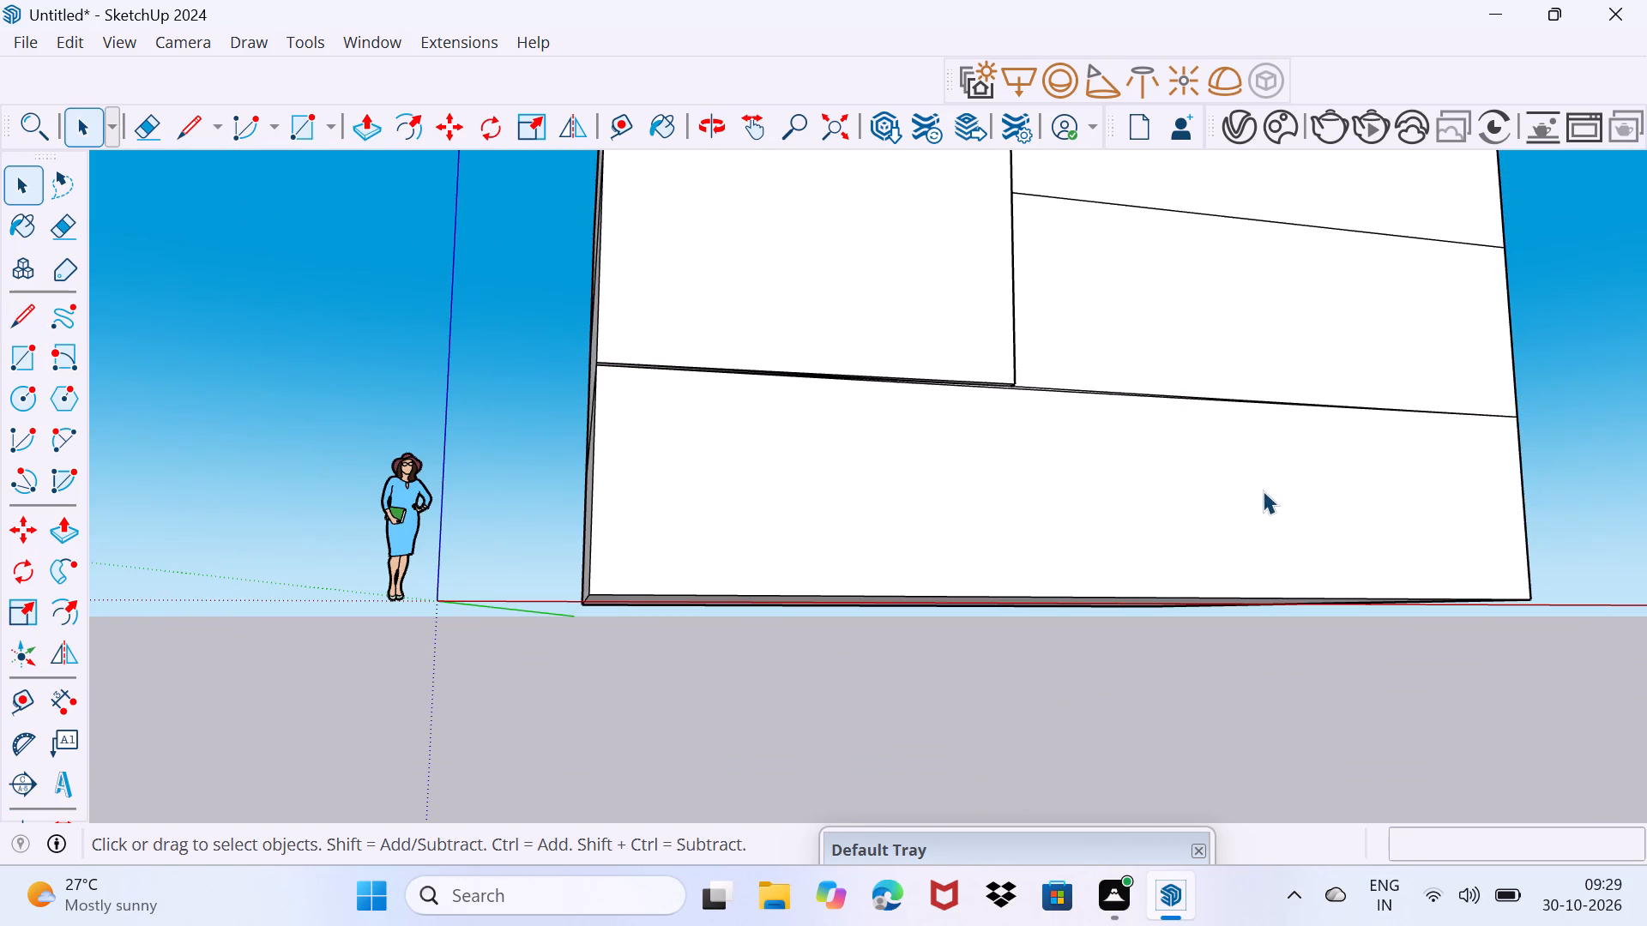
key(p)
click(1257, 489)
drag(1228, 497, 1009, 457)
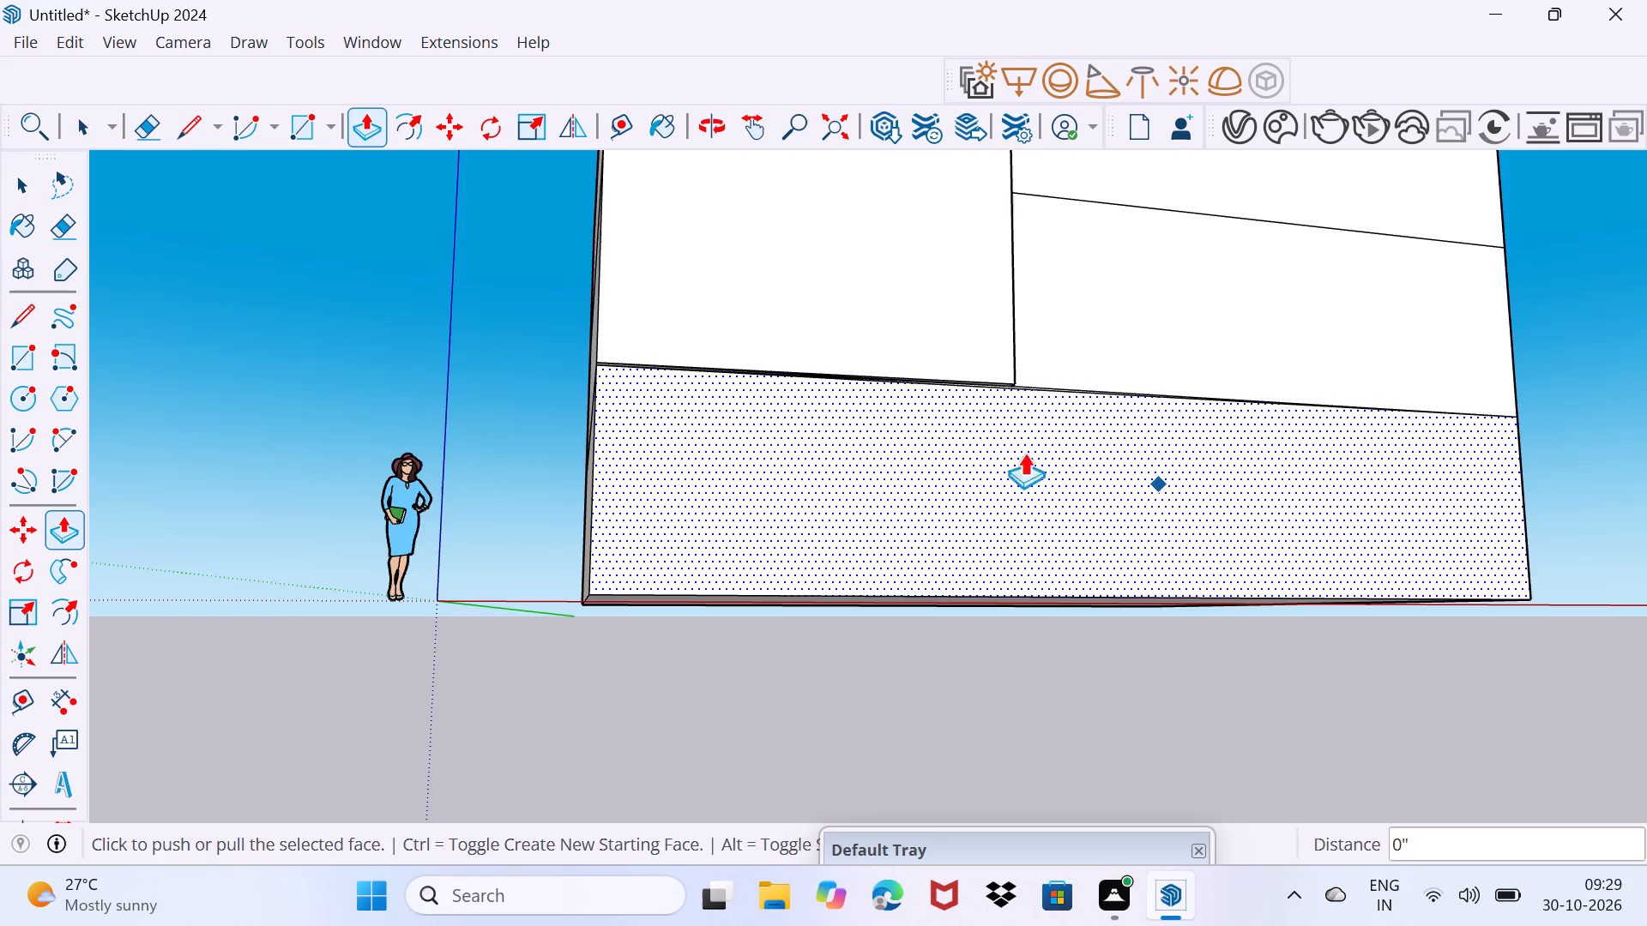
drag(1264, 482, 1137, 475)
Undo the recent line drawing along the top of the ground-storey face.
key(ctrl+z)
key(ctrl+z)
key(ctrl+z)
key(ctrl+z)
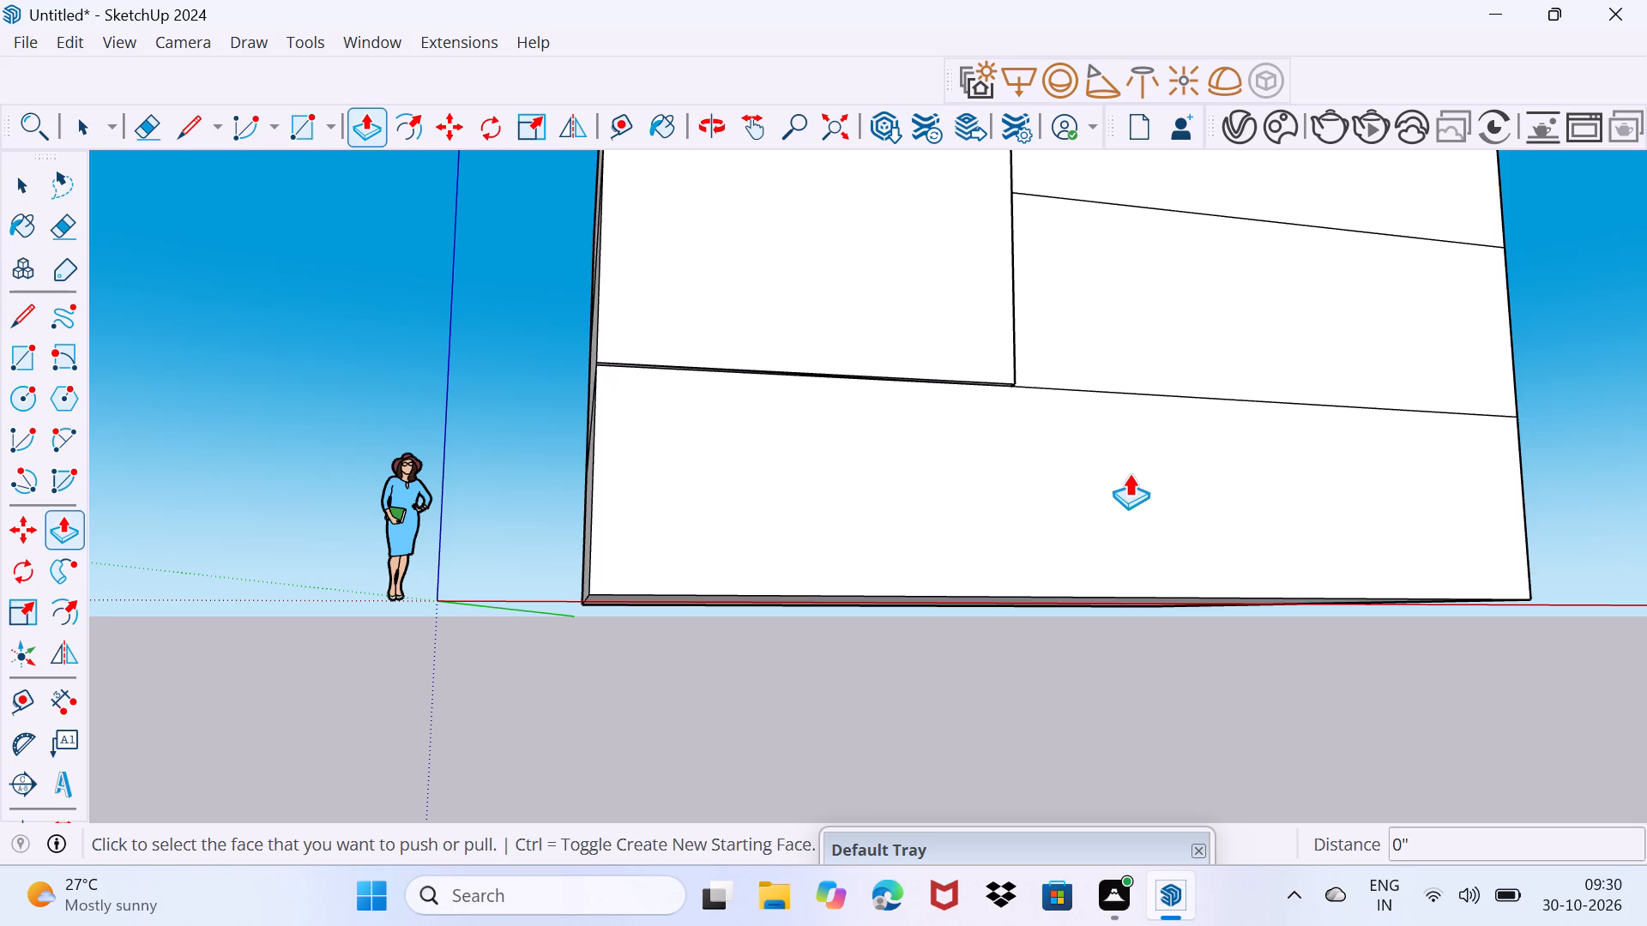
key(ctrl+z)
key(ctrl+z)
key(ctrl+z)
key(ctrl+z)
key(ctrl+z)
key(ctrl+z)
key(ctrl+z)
Undo the recent facade edits until the narrow bay's middle and ground storeys sit back behind its projecting top storey.
key(ctrl+z)
key(ctrl+z)
key(ctrl+z)
key(ctrl+z)
key(ctrl+z)
key(ctrl+z)
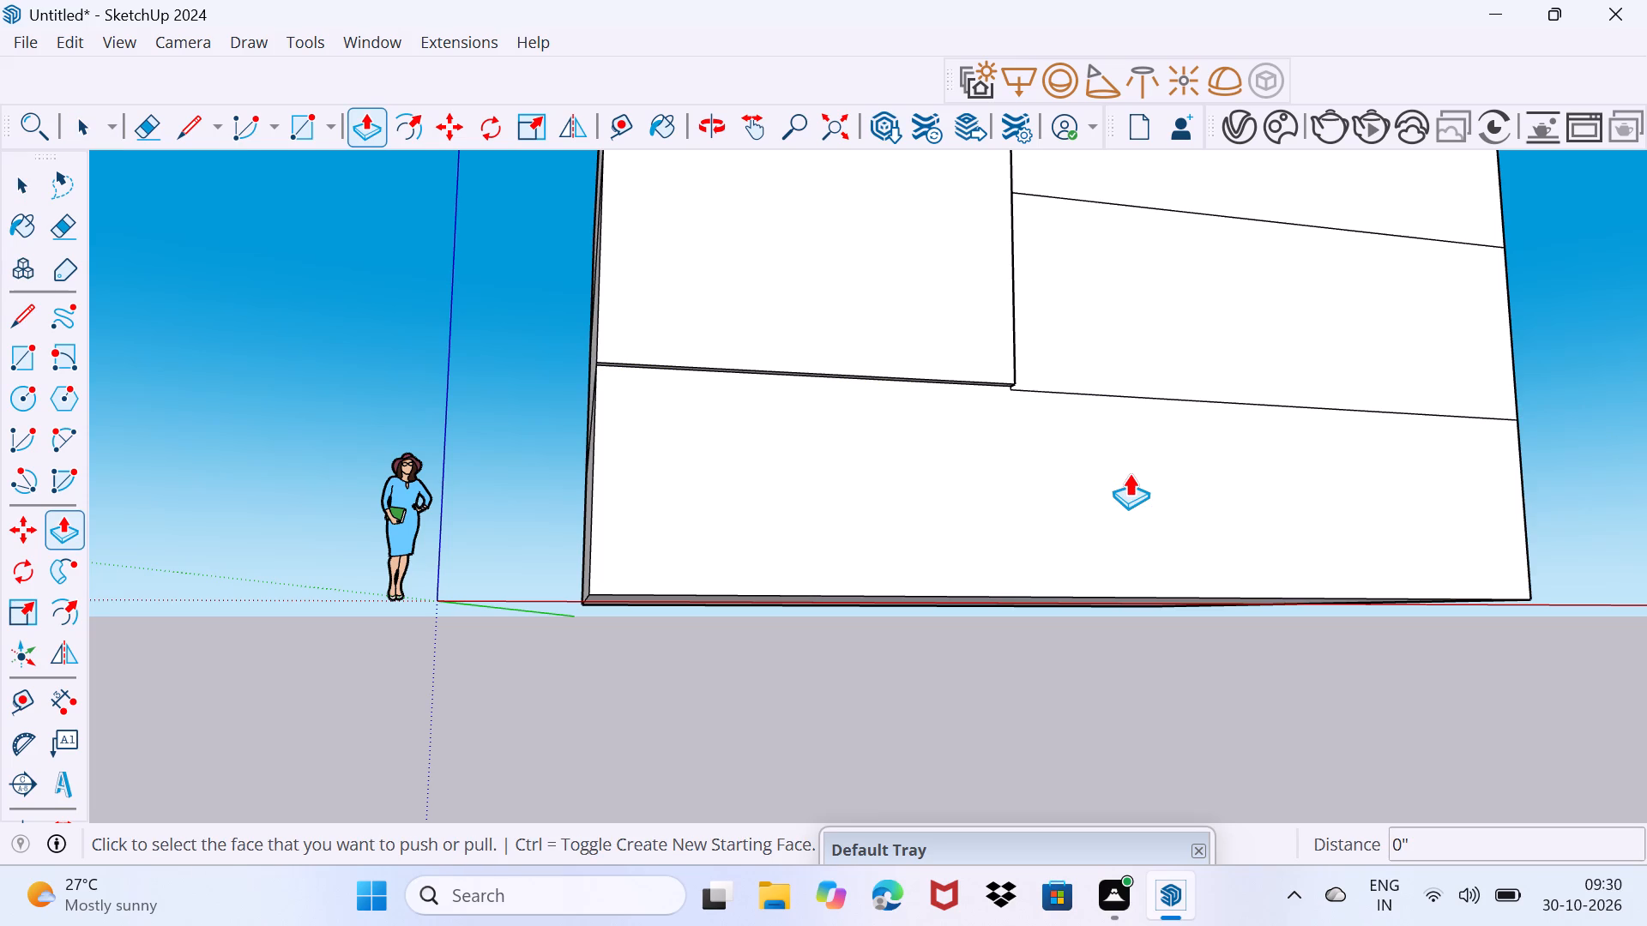
key(ctrl+z)
key(ctrl+z)
key(ctrl+z)
key(ctrl+z)
key(ctrl+z)
key(ctrl+z)
key(ctrl+z)
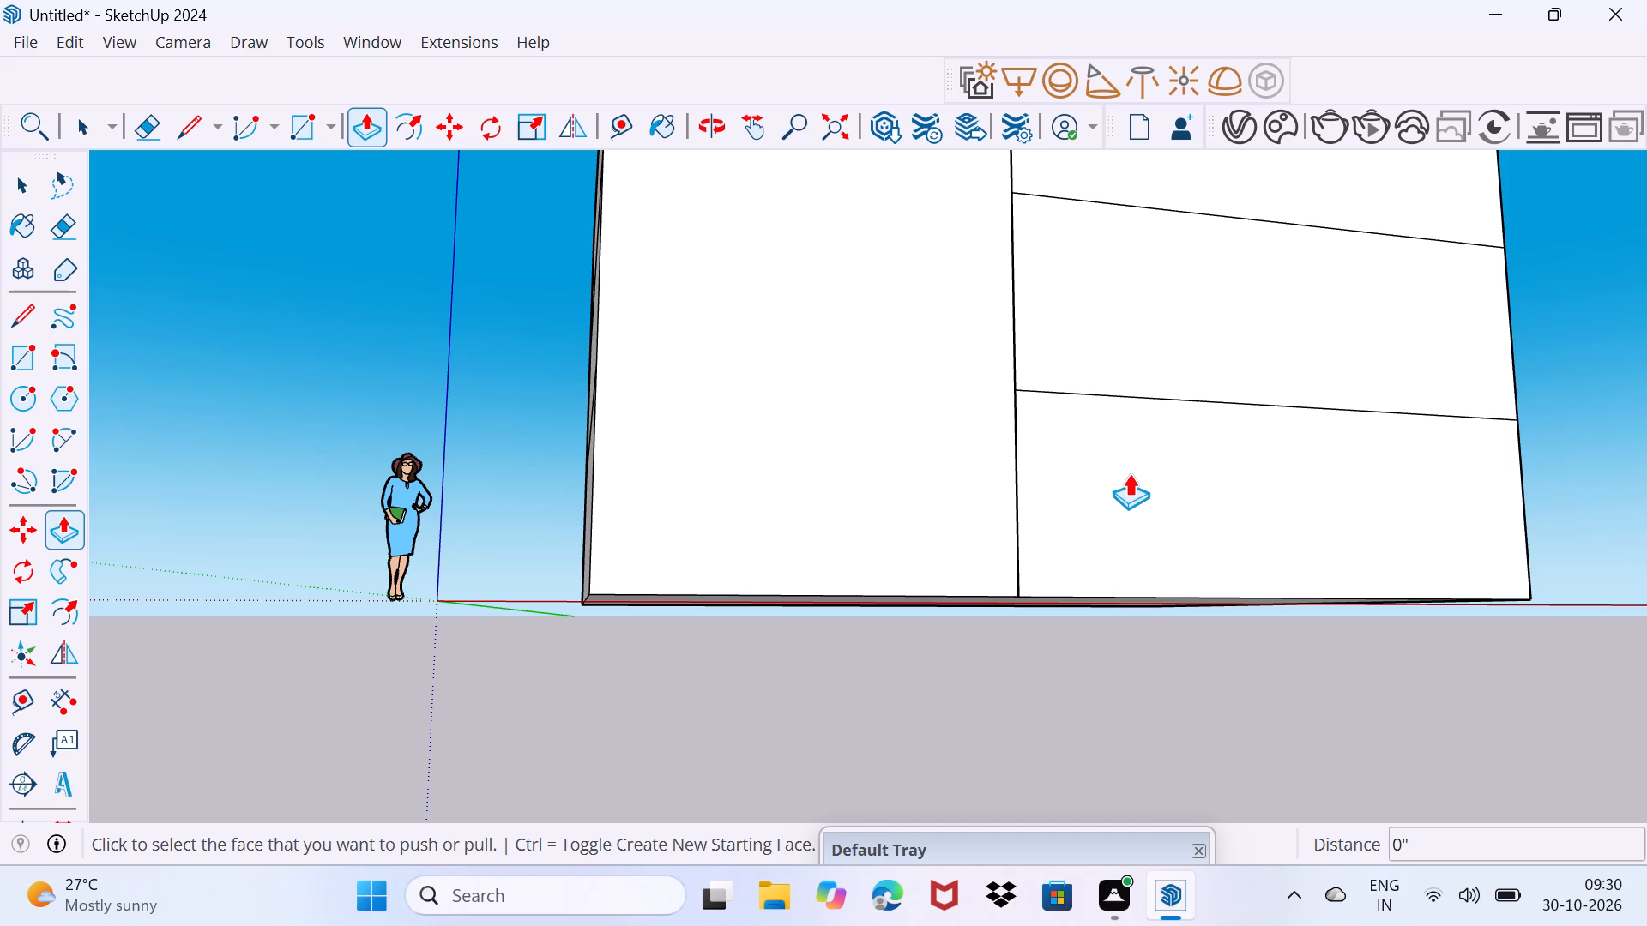
key(ctrl+z)
middle_drag(1101, 478, 717, 582)
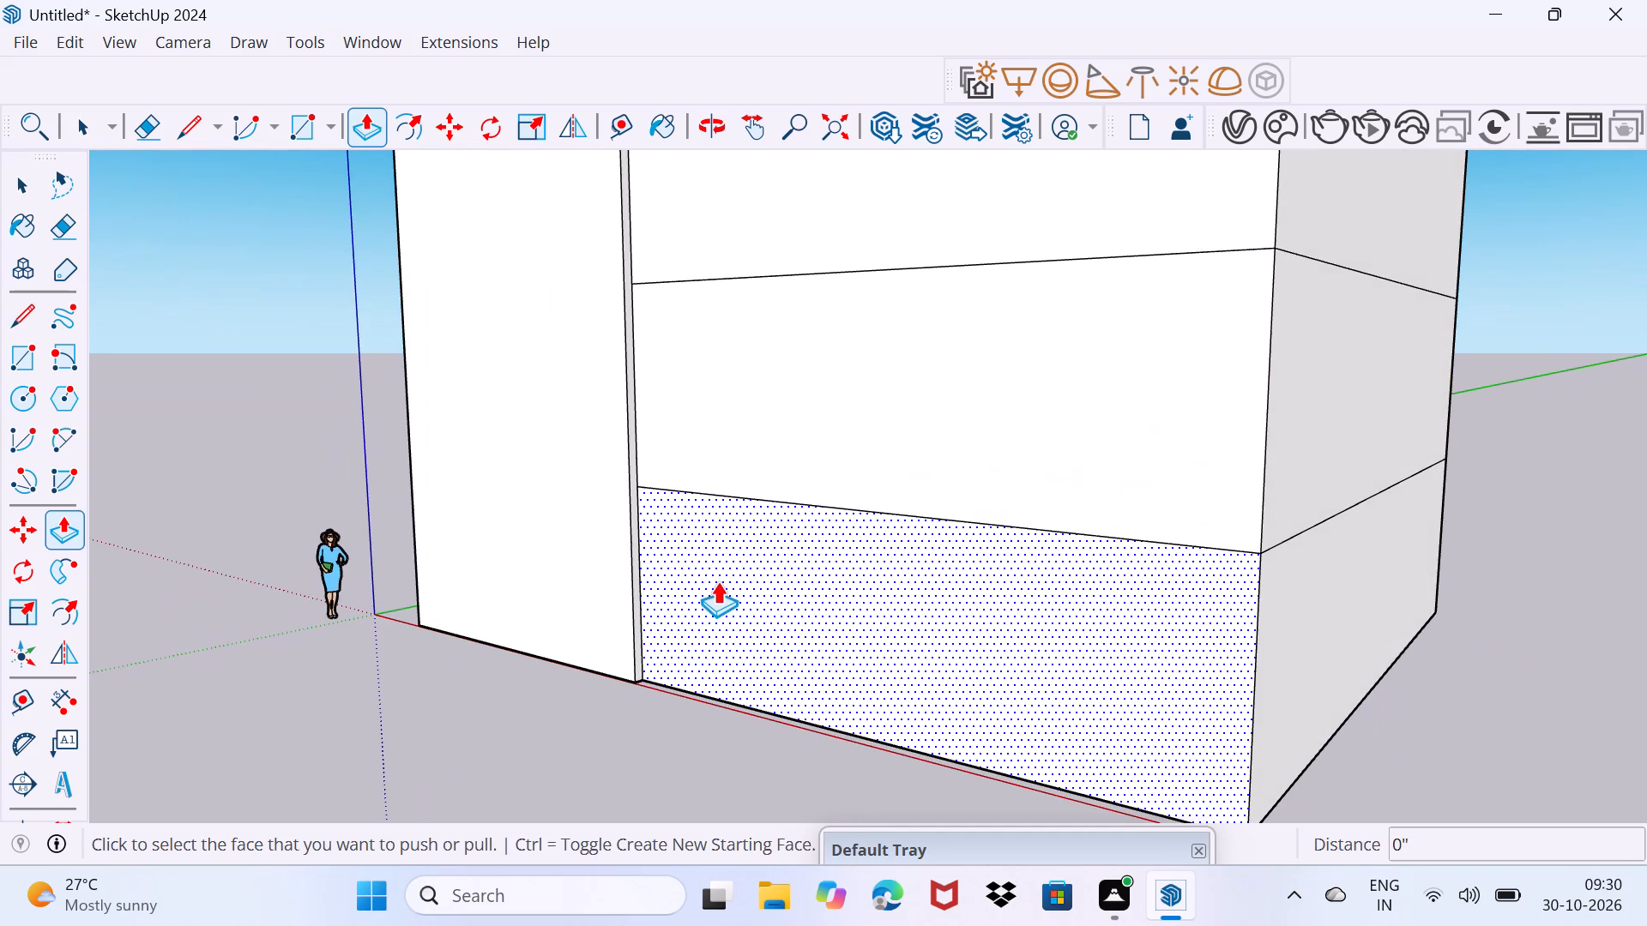
key(ctrl+z)
key(ctrl+z)
key(ctrl+z)
key(ctrl+z)
key(ctrl+z)
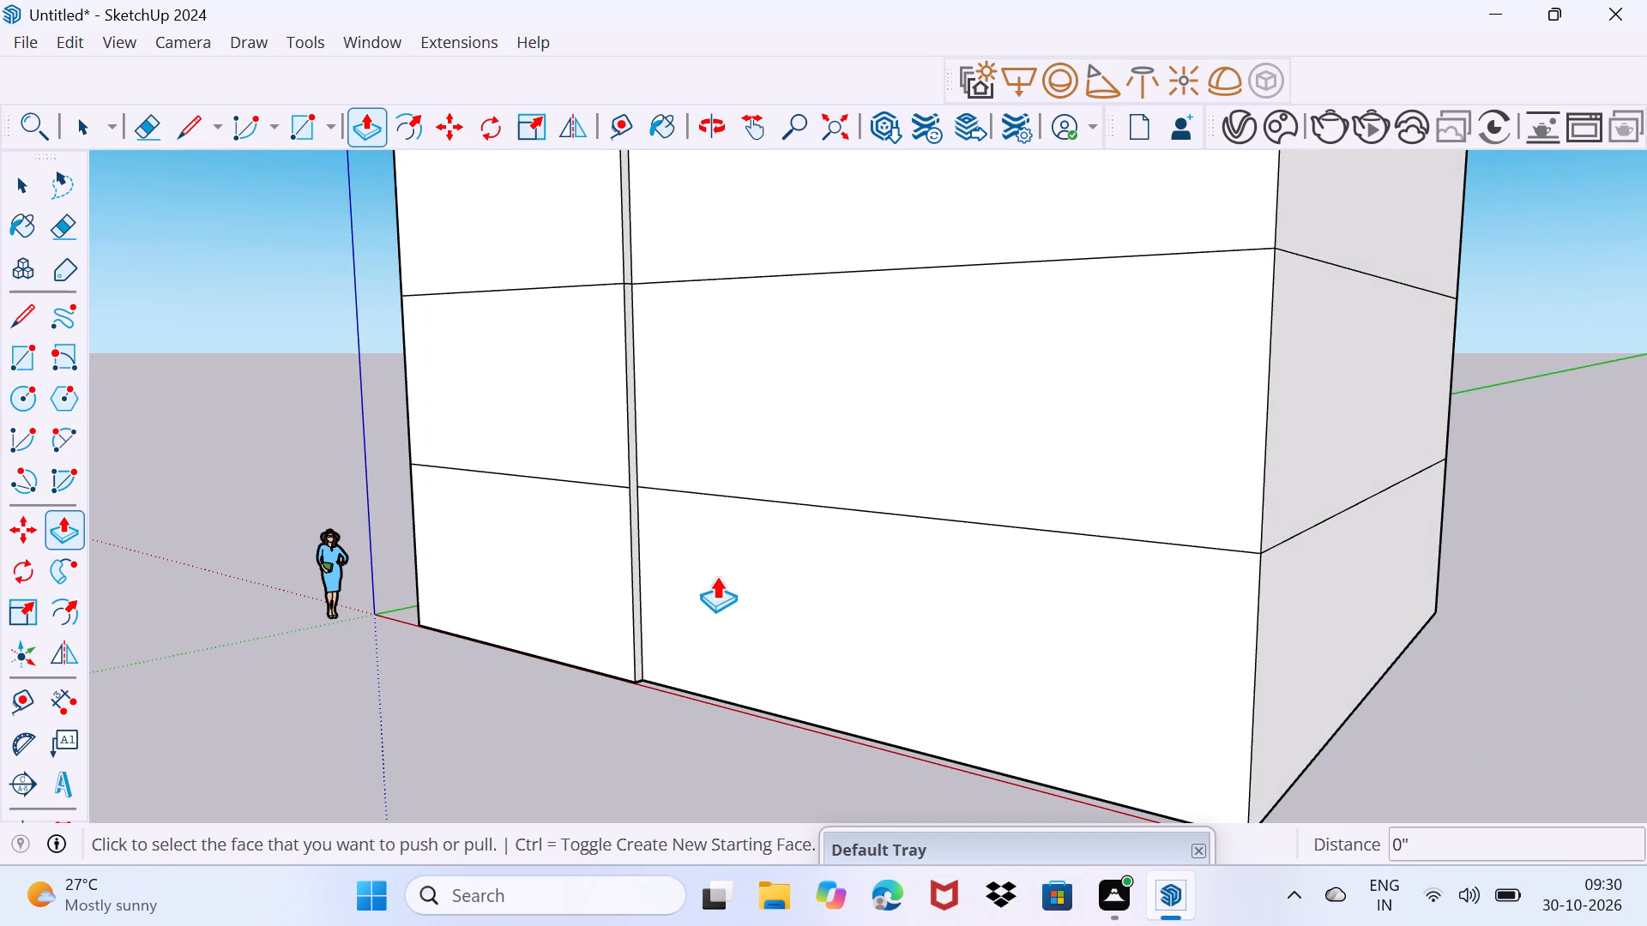
key(ctrl+z)
key(ctrl+z)
key(ctrl+z)
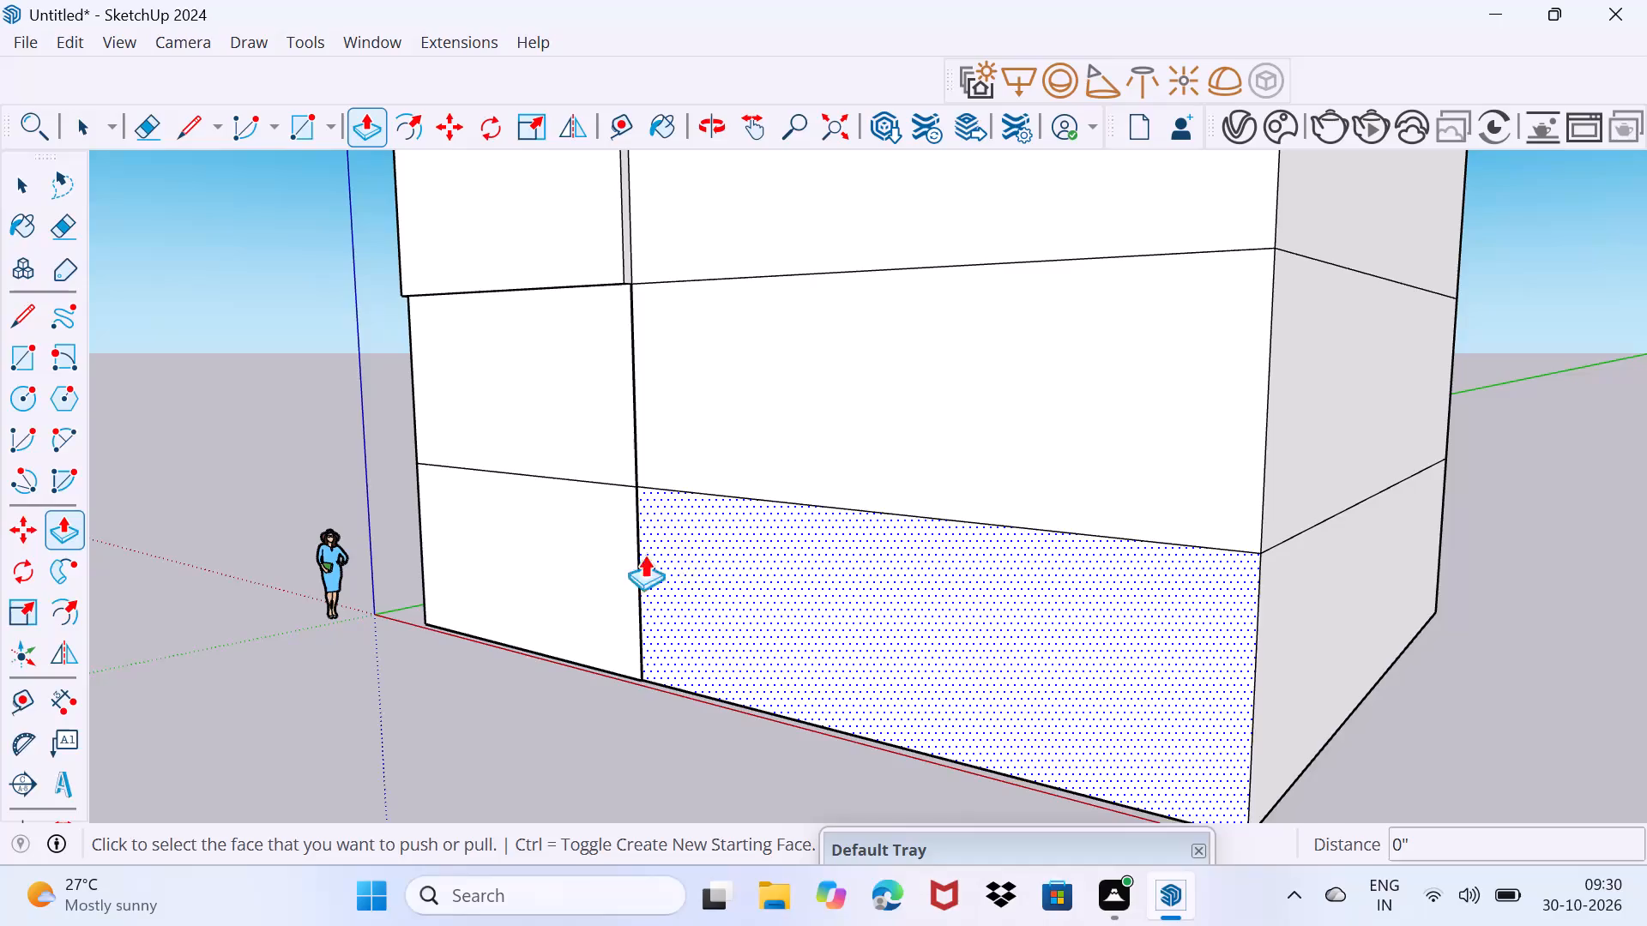
Pull the narrow bay's middle-storey face out 5" flush with the projecting storey above.
click(590, 430)
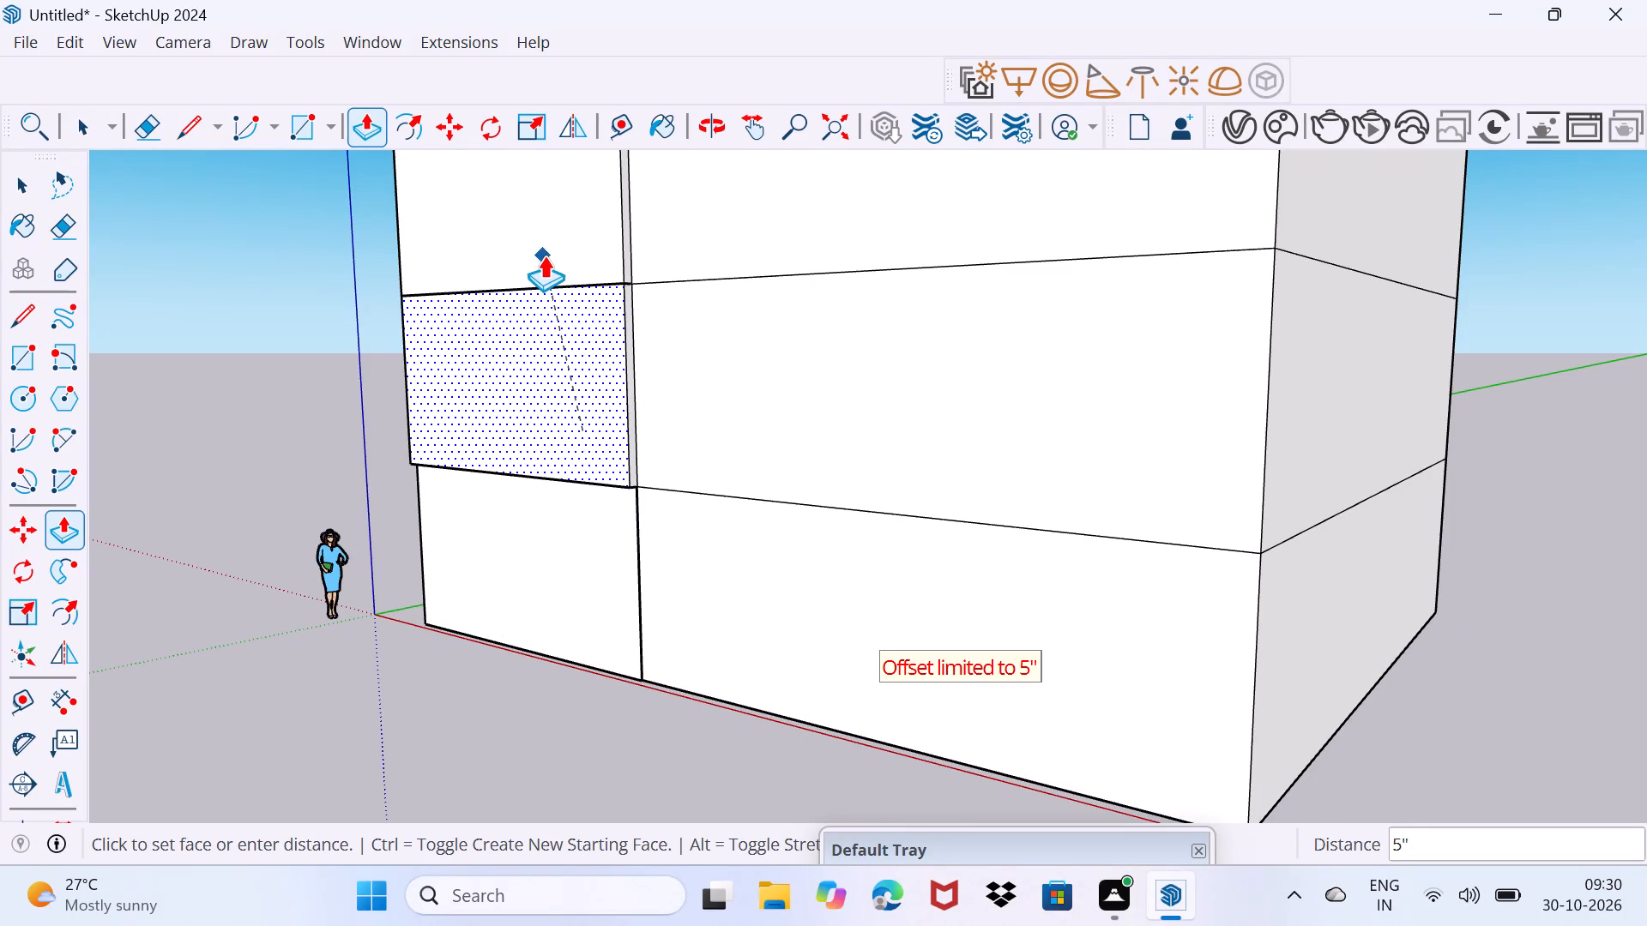
click(544, 256)
key(space)
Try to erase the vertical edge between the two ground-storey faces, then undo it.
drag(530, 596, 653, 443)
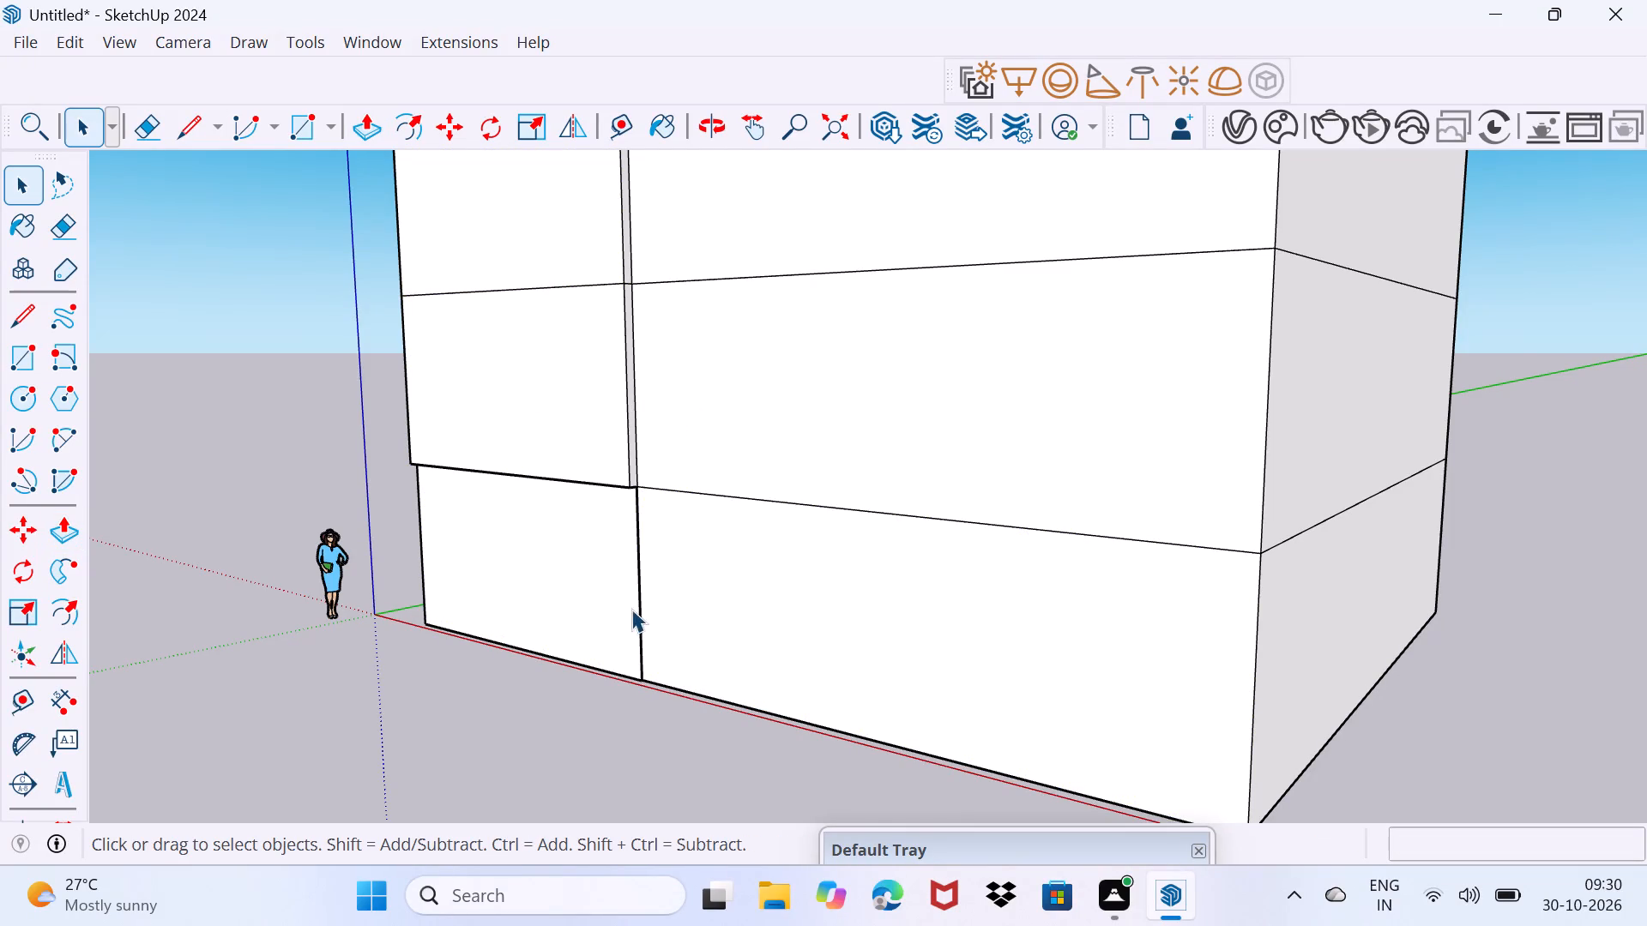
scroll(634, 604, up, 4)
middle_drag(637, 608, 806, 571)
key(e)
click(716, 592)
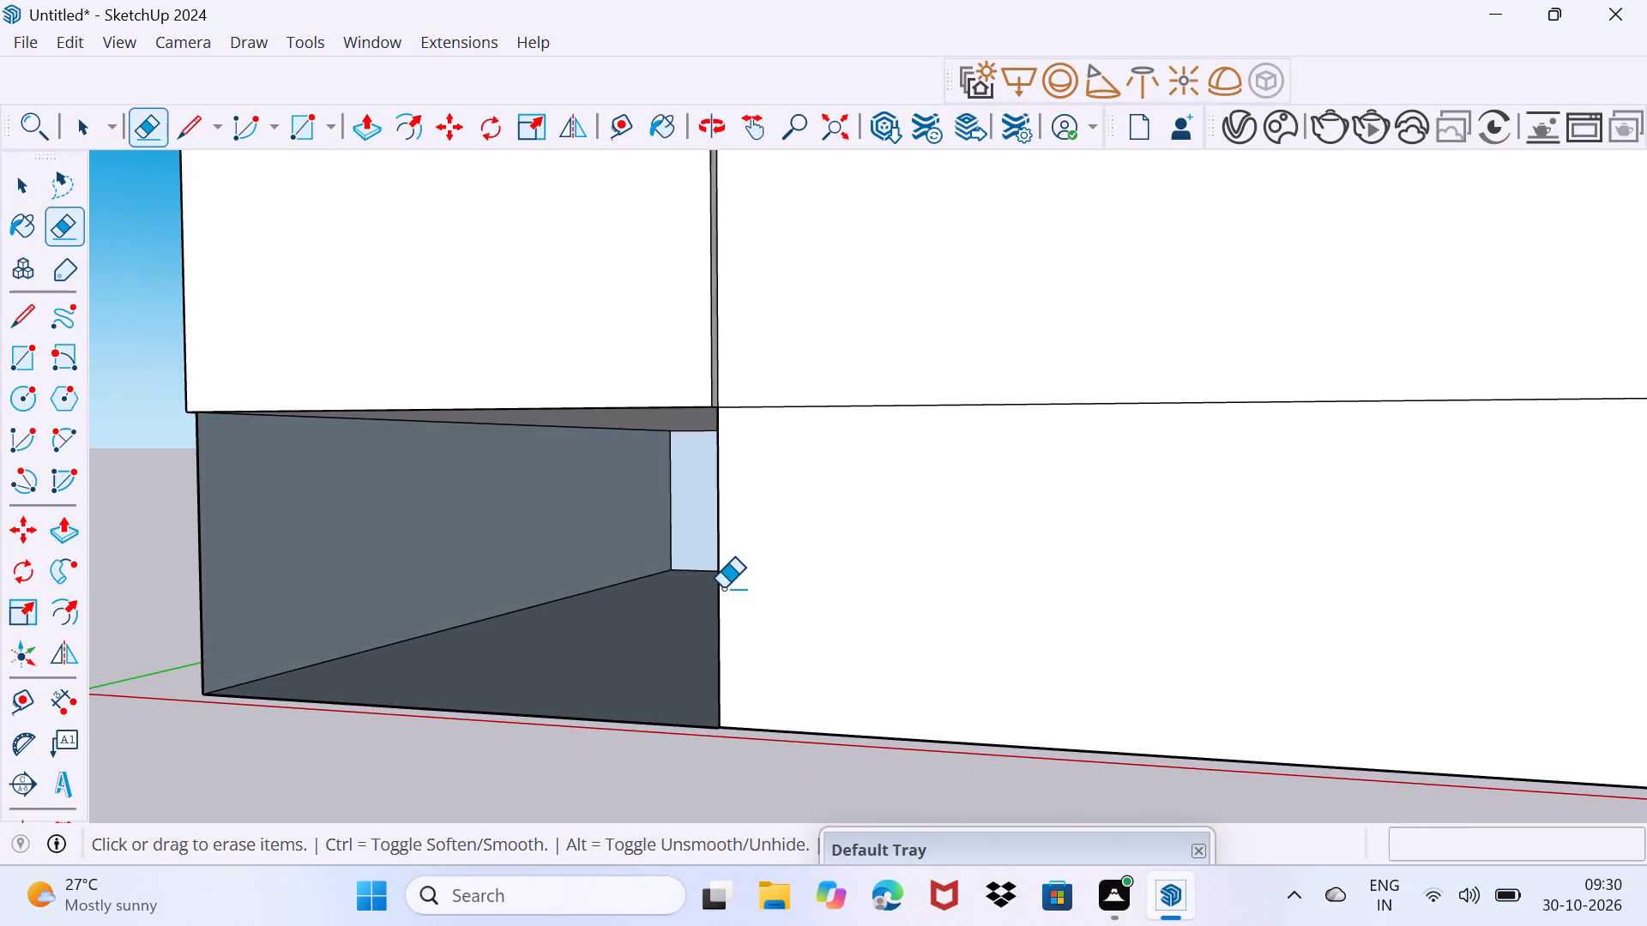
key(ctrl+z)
Push/pull the narrow bay's ground-storey face 1" so it lies flush with the adjoining ground-storey face.
middle_drag(715, 568, 667, 568)
key(space)
click(661, 562)
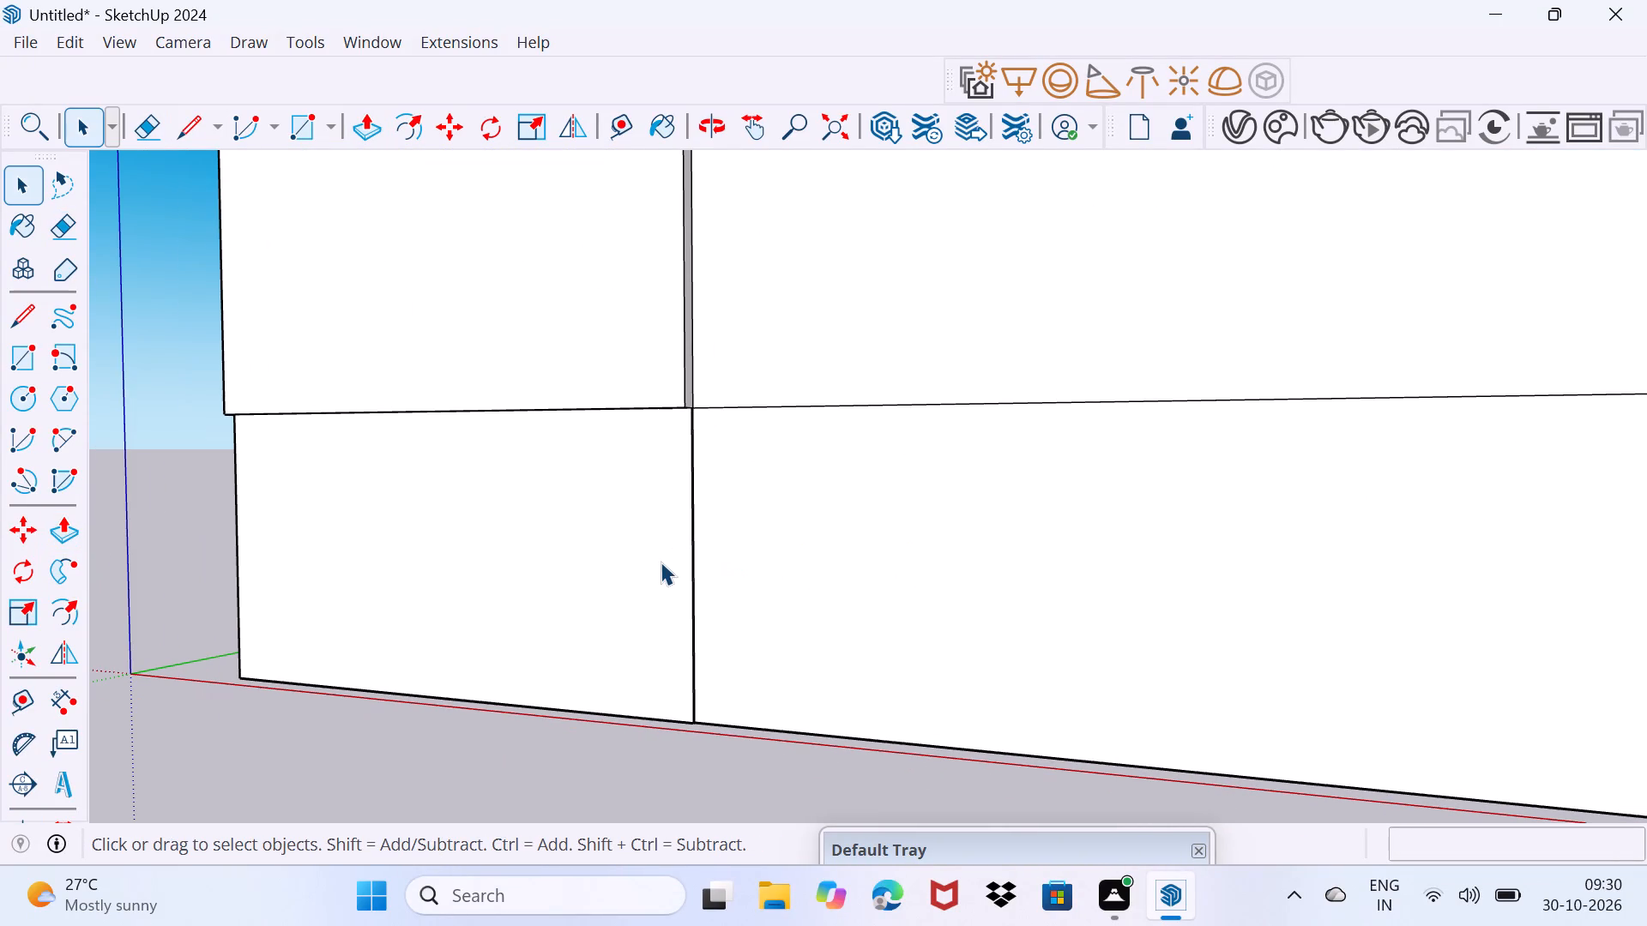
key(p)
click(661, 562)
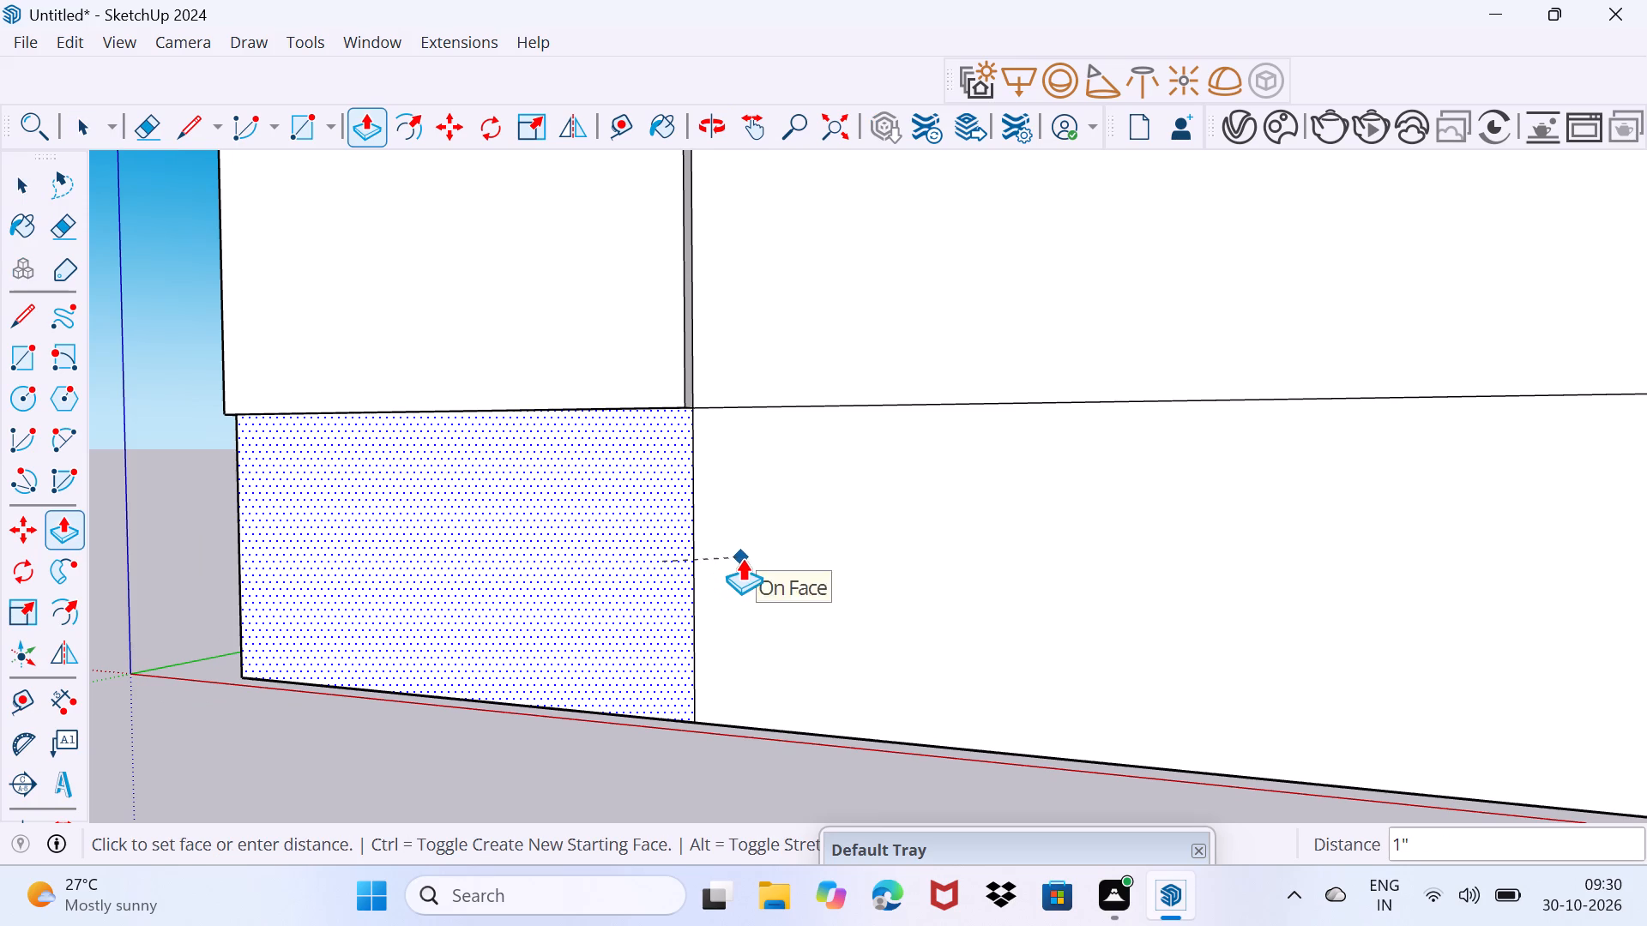
click(742, 558)
key(space)
Erase the vertical edge dividing the two ground-storey faces to merge them into one full-width face.
drag(629, 594, 700, 555)
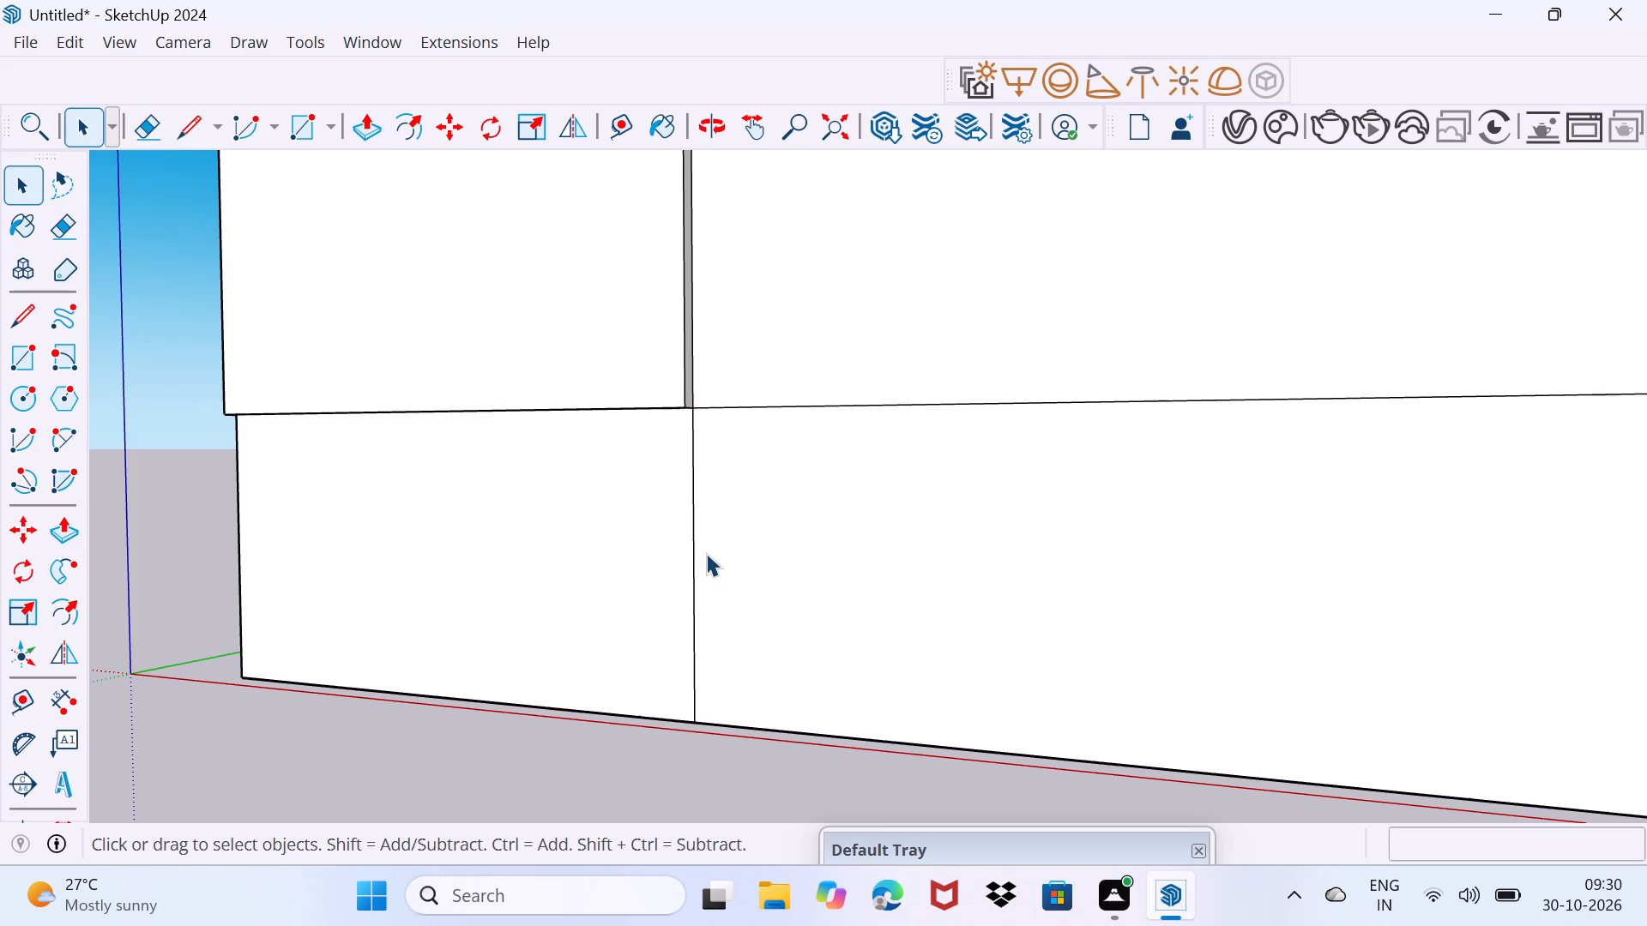
key(r)
click(684, 558)
key(e)
drag(686, 556, 709, 553)
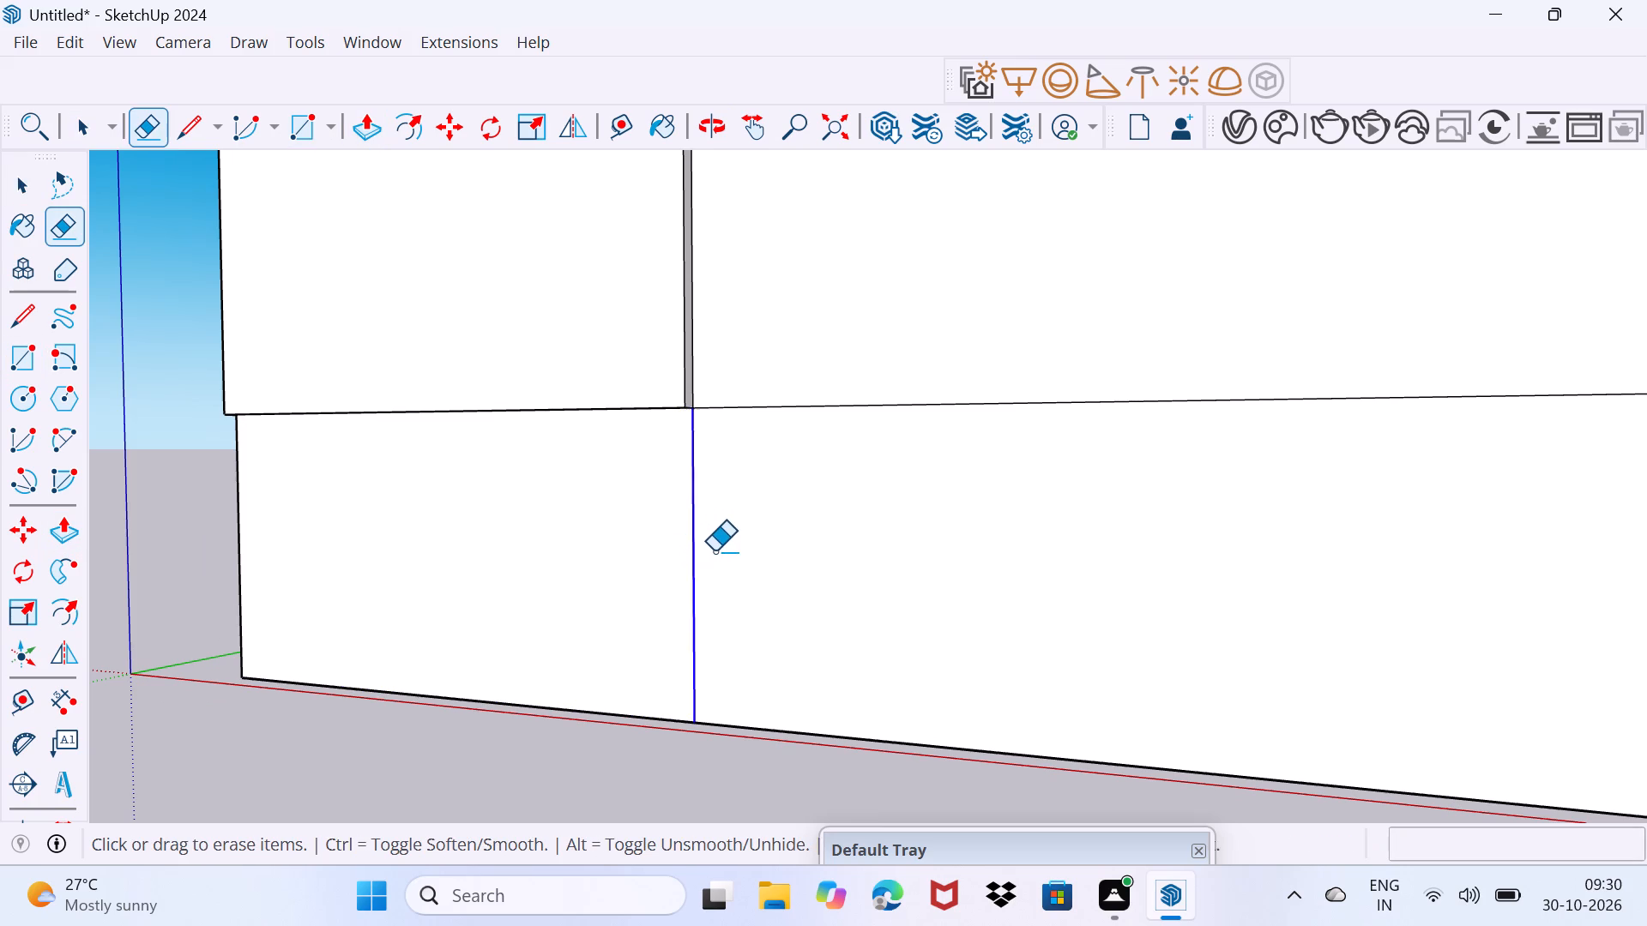
key(space)
Push the full-width ground-storey face inward about 1' 10 5/8" beneath the upper storeys.
click(758, 561)
key(p)
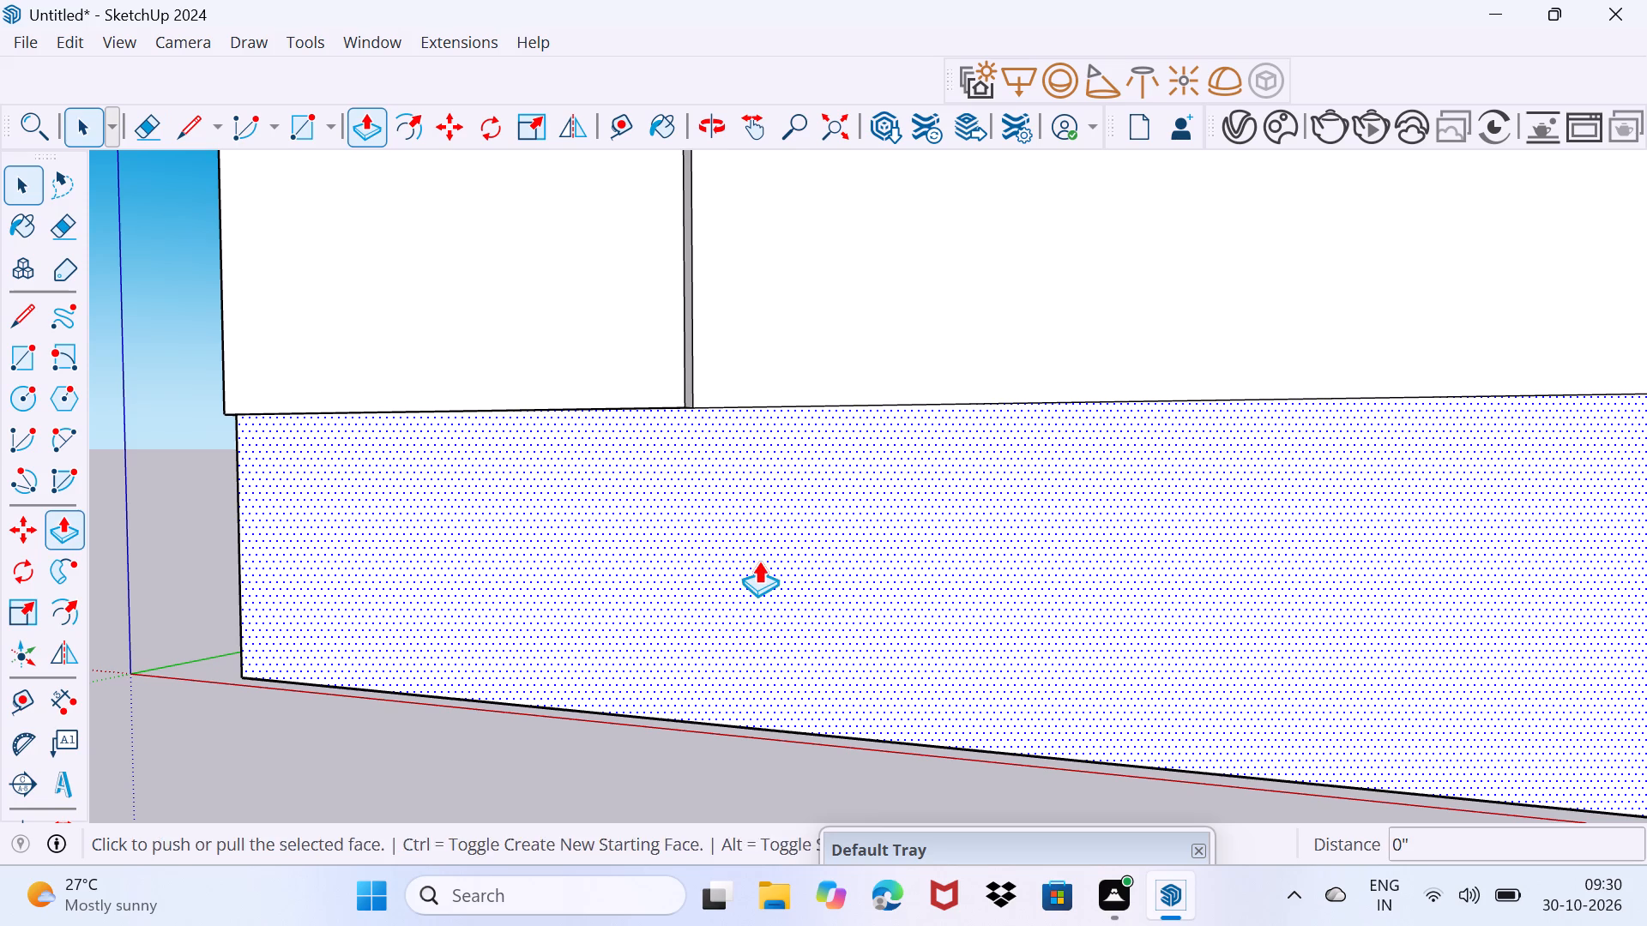
click(758, 561)
middle_drag(805, 542, 648, 504)
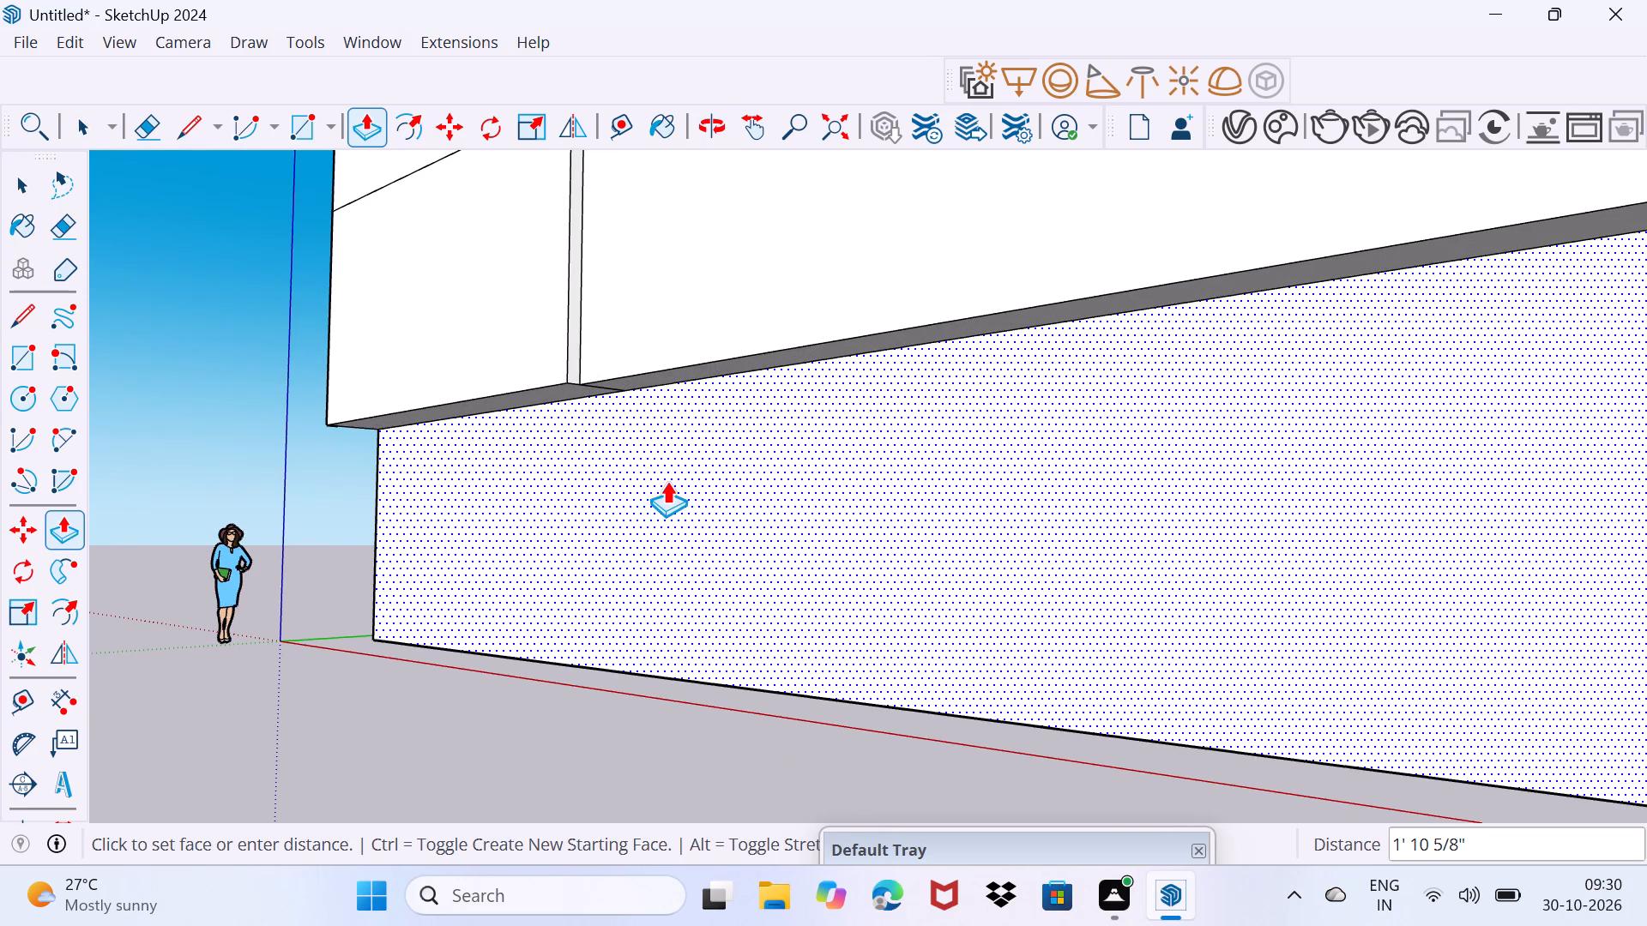
click(667, 481)
key(space)
Erase the leftover short edge on the underside of the overhang beside the projecting bay.
scroll(630, 430, up, 7)
middle_drag(608, 419, 657, 403)
scroll(655, 351, up, 4)
key(e)
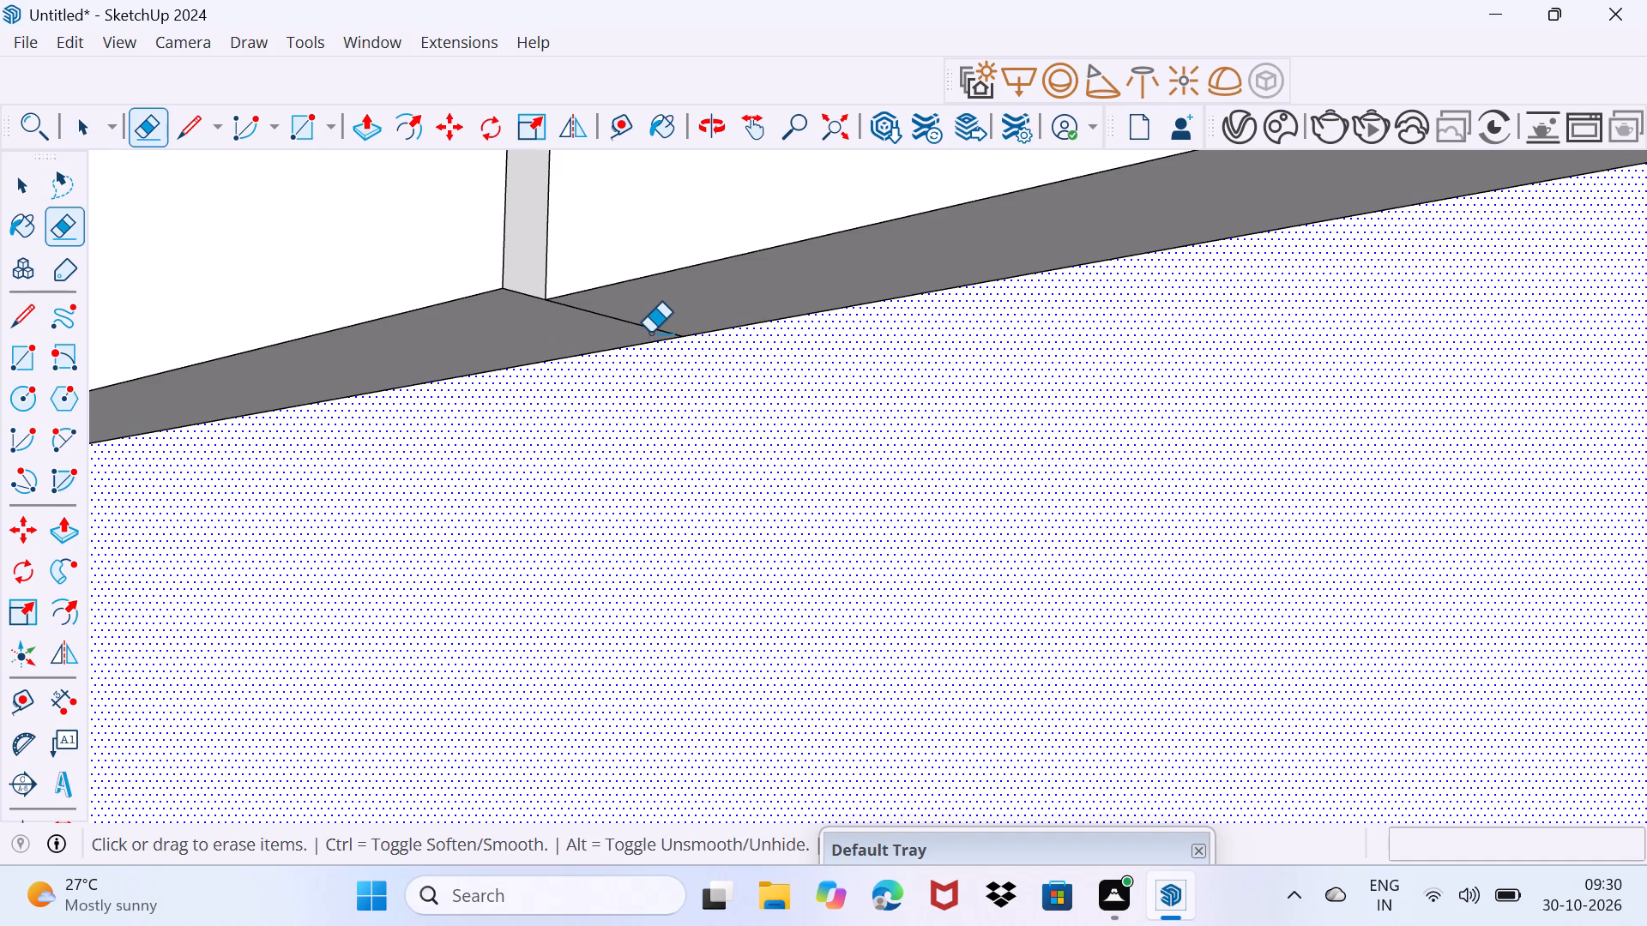
click(655, 328)
key(space)
Draw a line across the roof from the projecting bay's inner corner to the building's side edge, separating a thin front strip.
scroll(609, 345, down, 10)
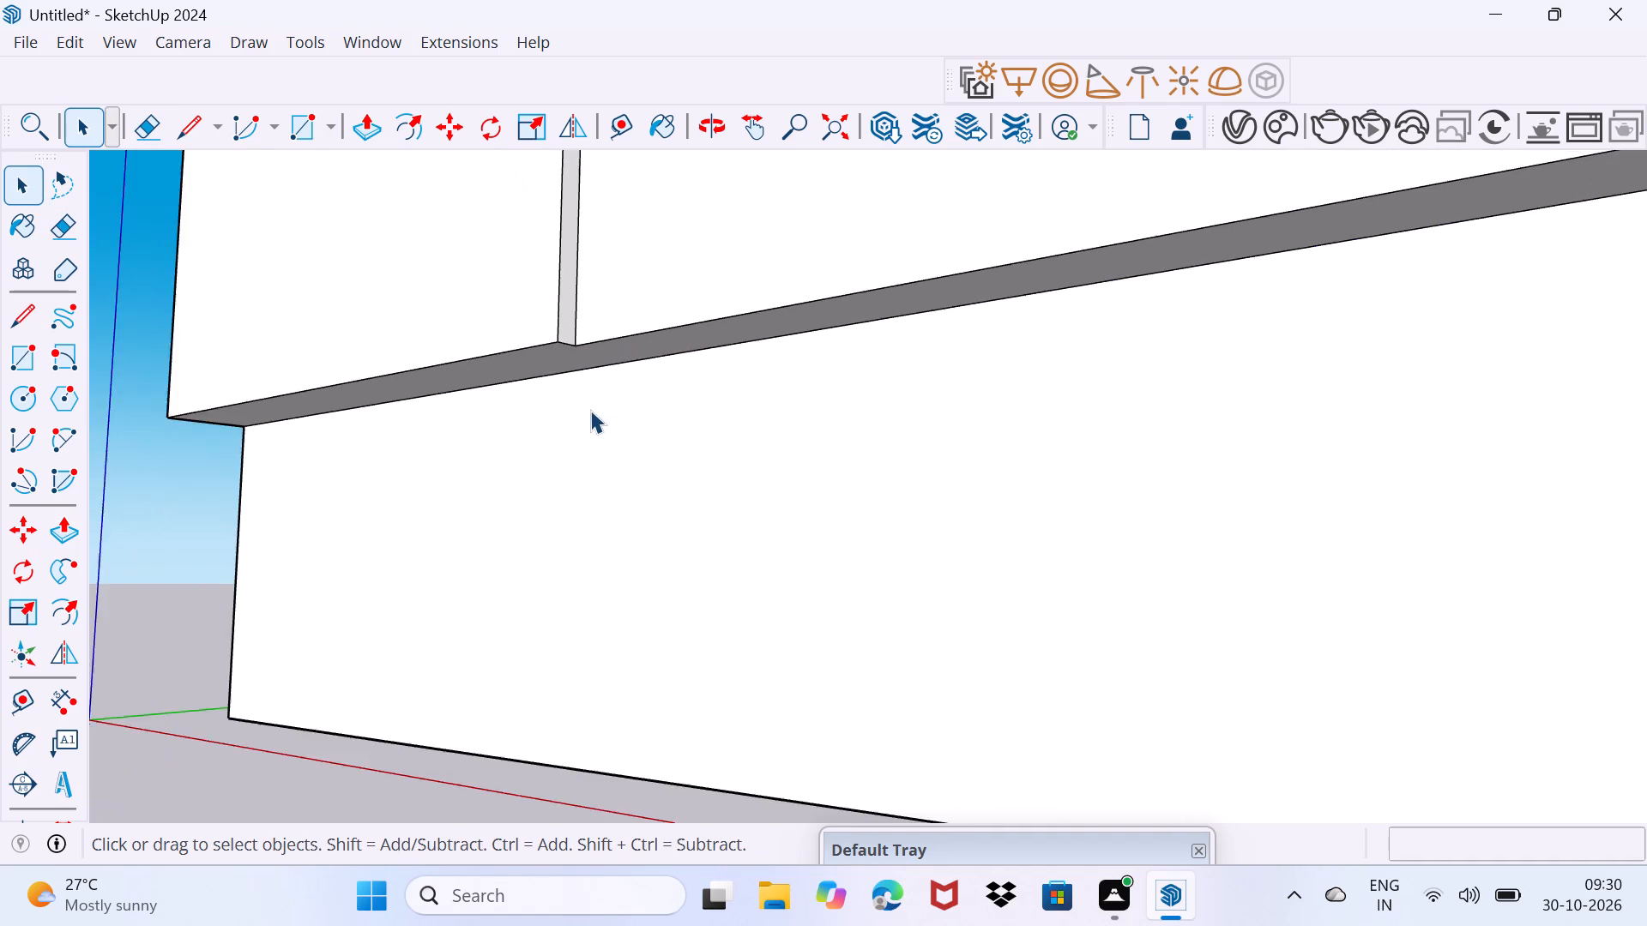
scroll(590, 410, down, 10)
middle_drag(589, 374, 986, 573)
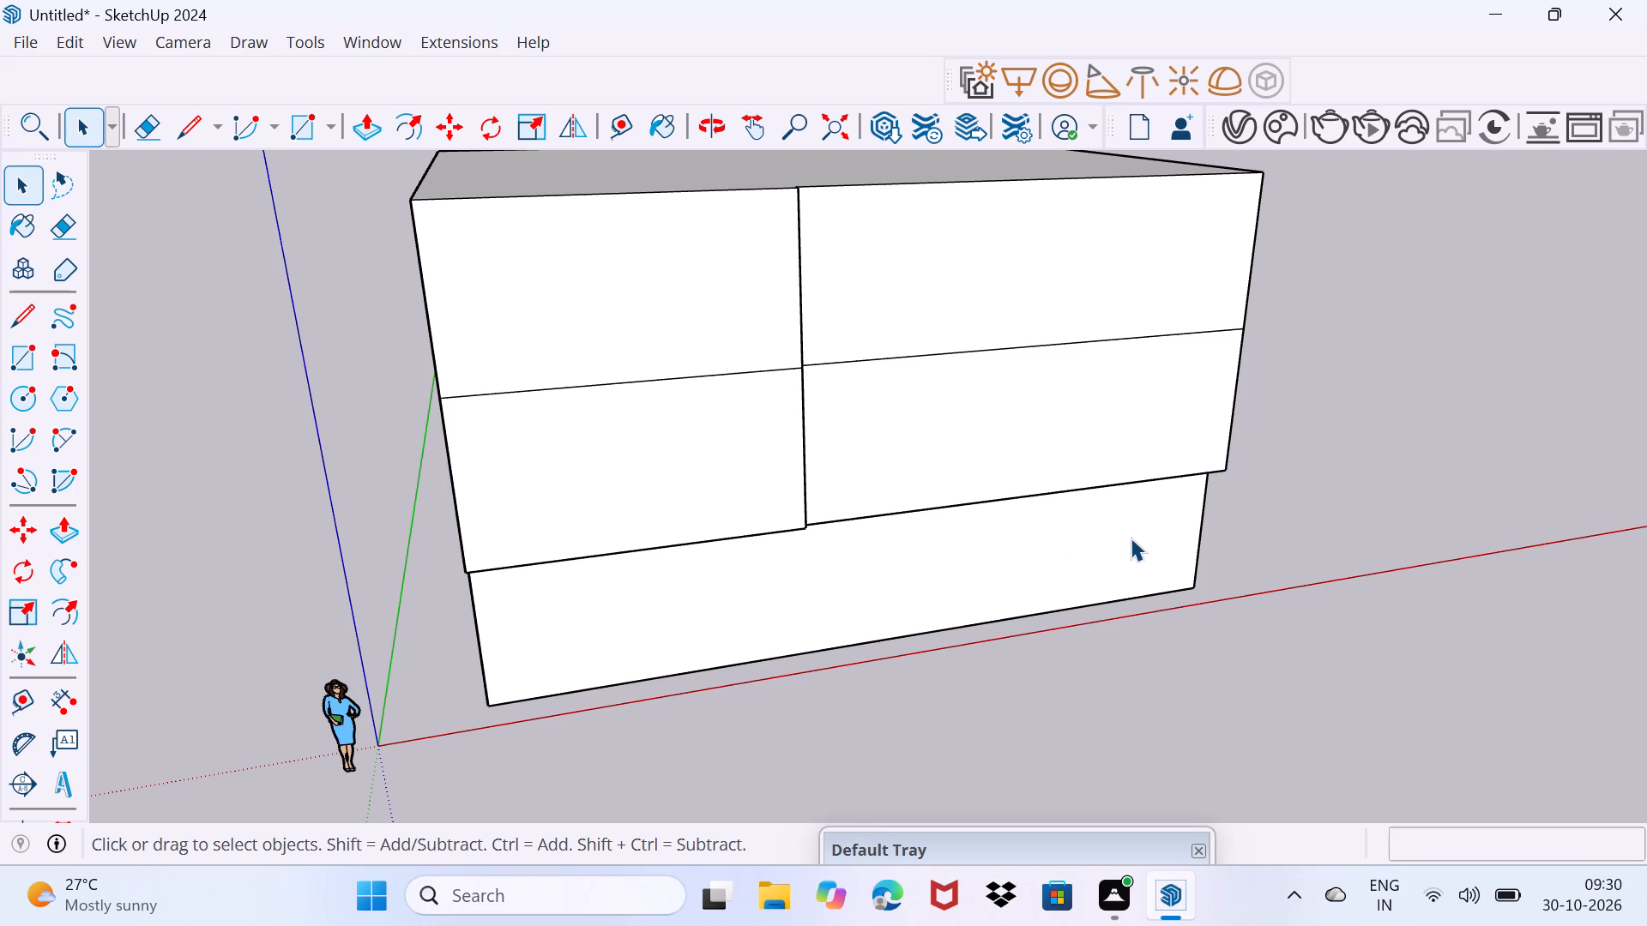
middle_drag(1150, 559, 840, 656)
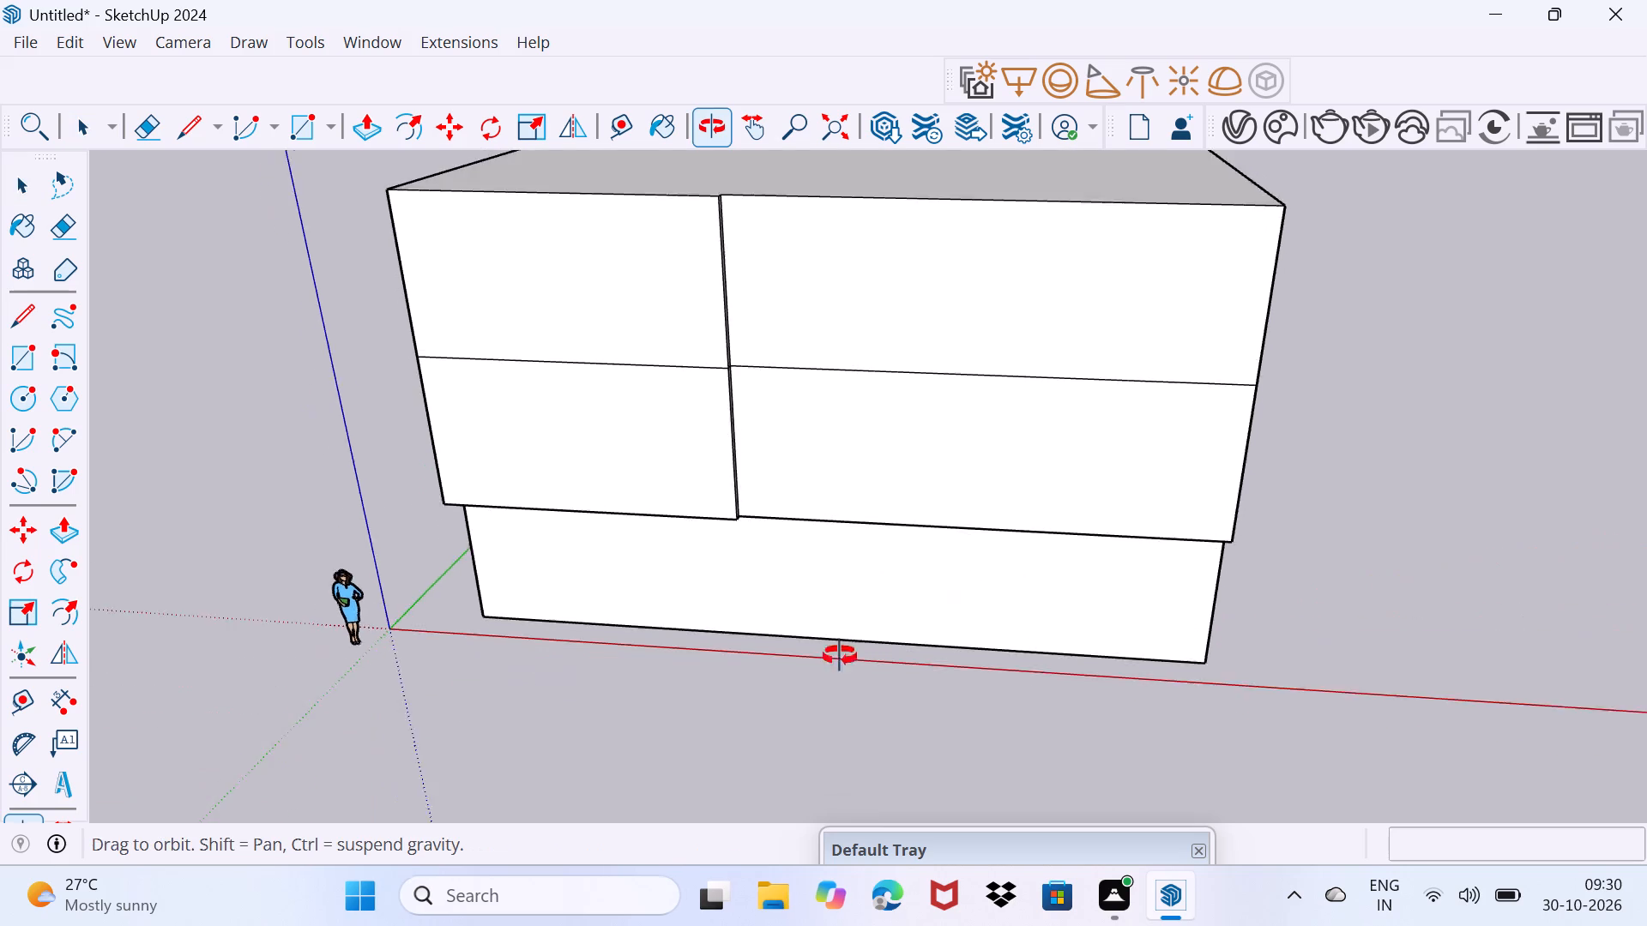
middle_drag(840, 656, 801, 804)
scroll(516, 203, up, 3)
middle_drag(635, 291, 685, 334)
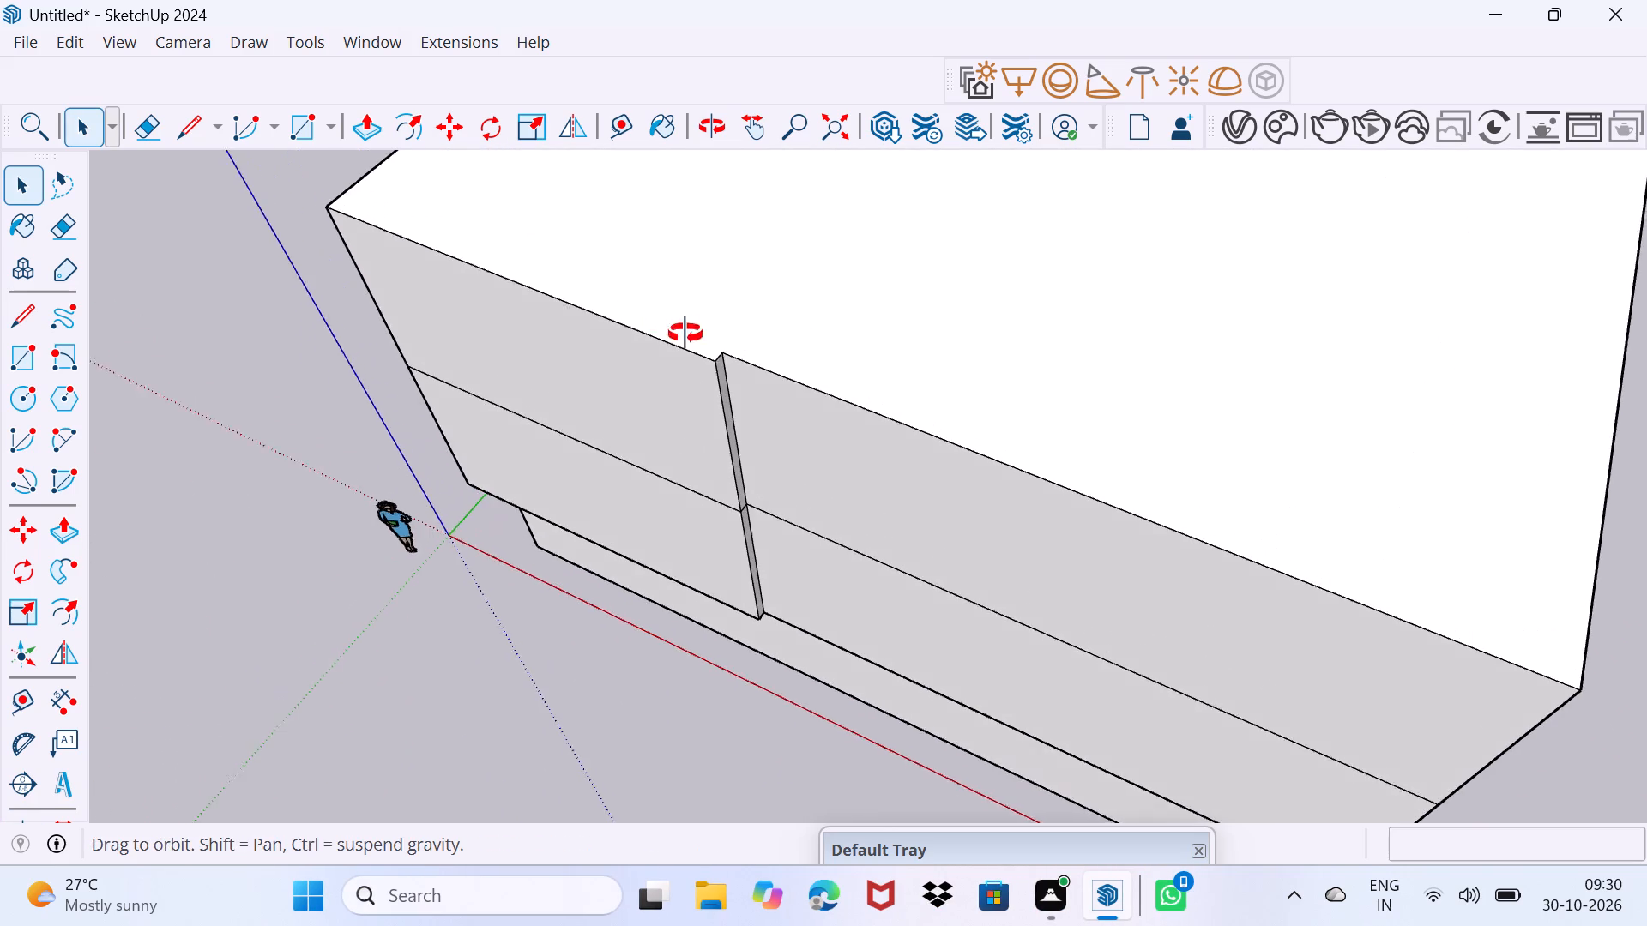
middle_drag(685, 334, 741, 366)
key(l)
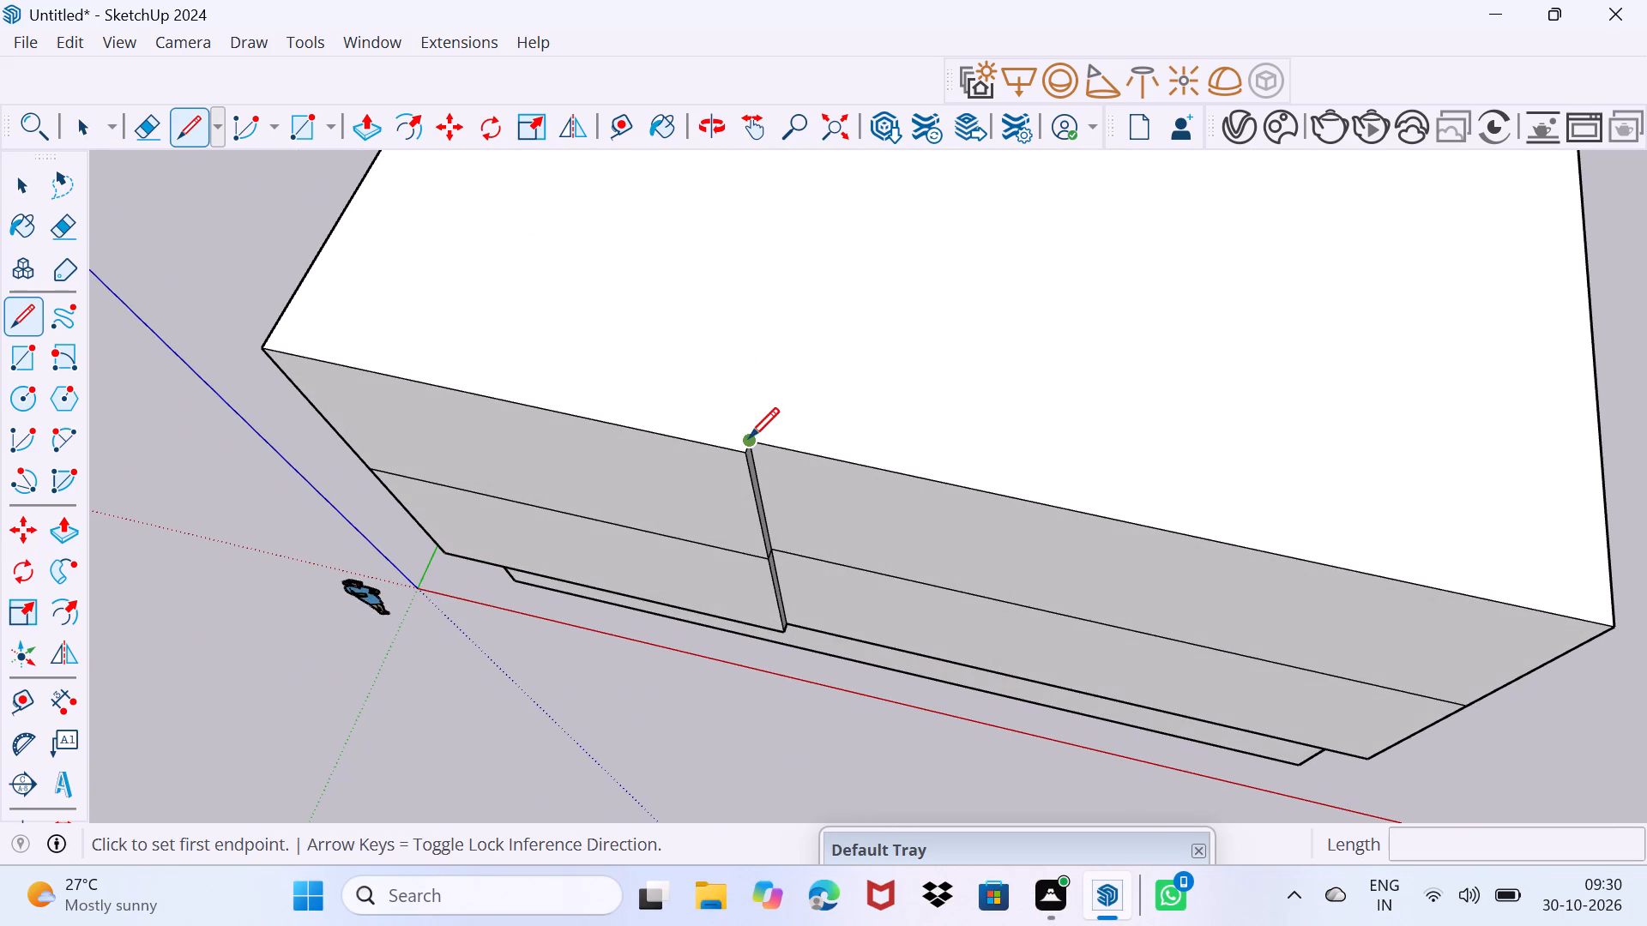
click(749, 437)
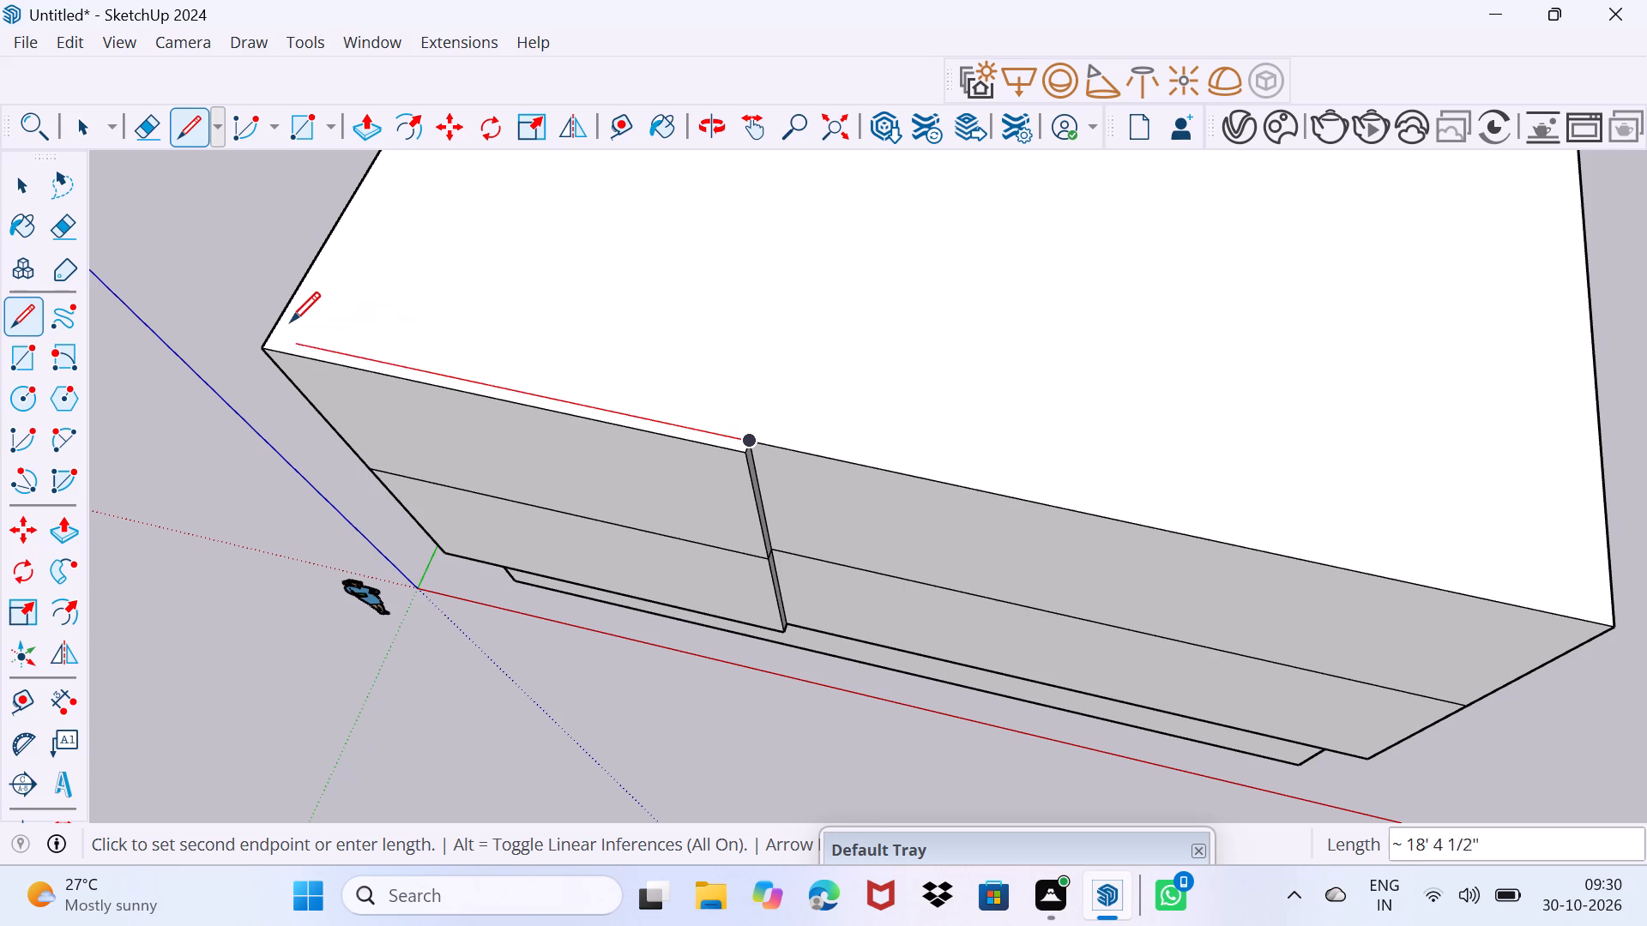
click(273, 327)
key(space)
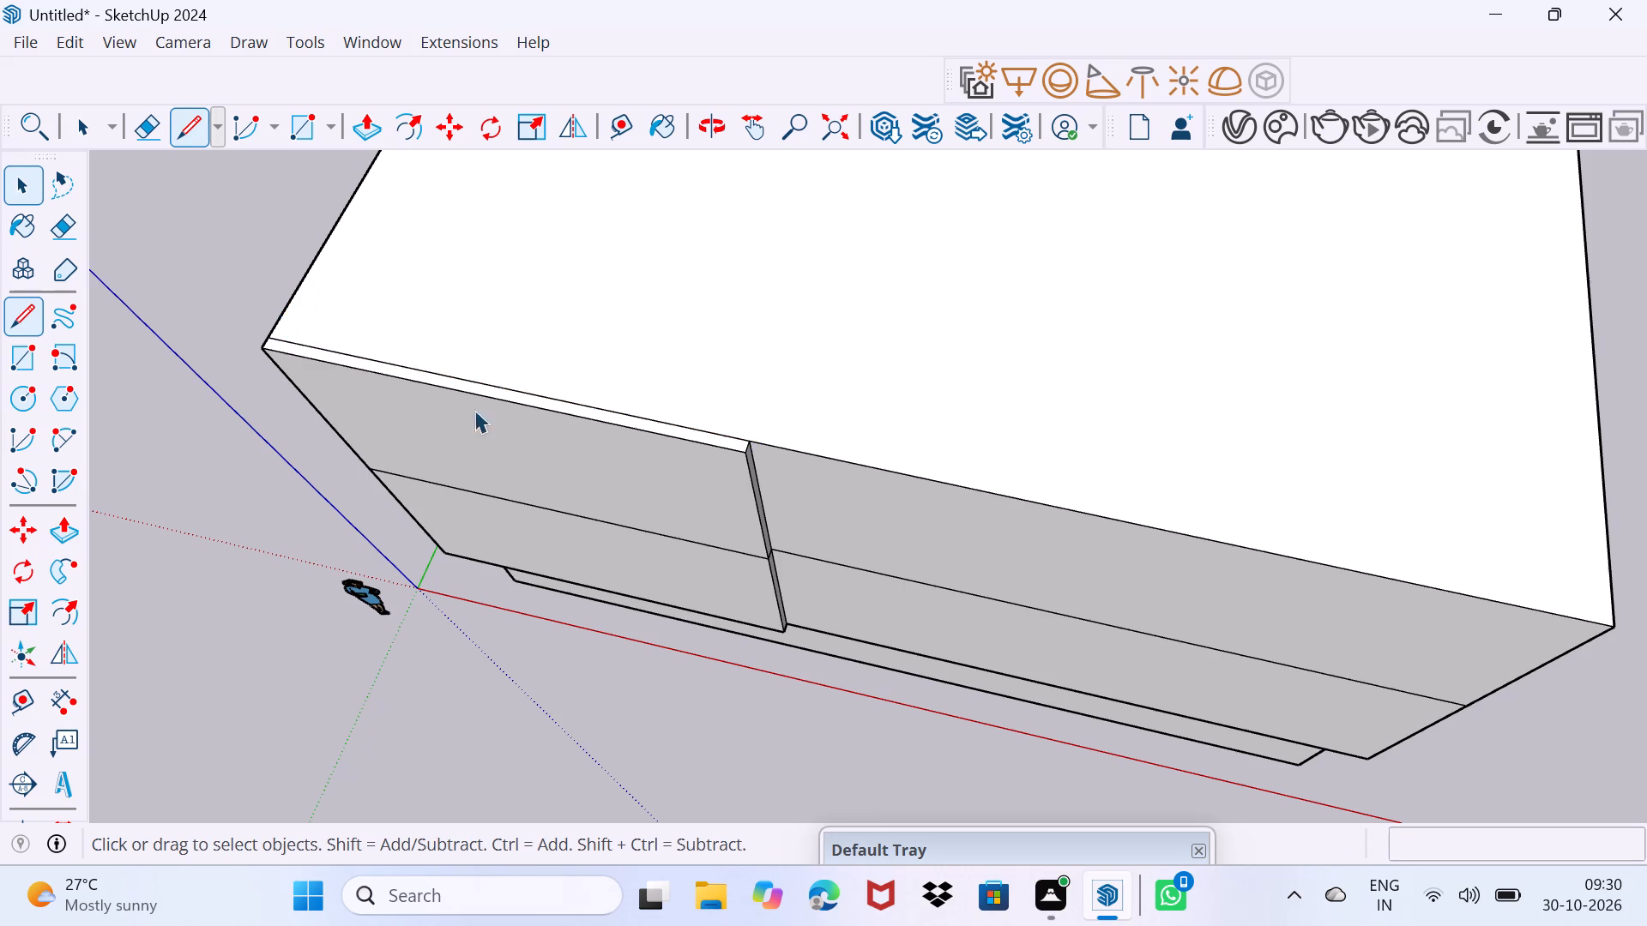
Pull the thin roof strip above the projecting bay up about 9' 8 11/16" as a raised parapet.
scroll(599, 422, up, 4)
click(650, 422)
key(p)
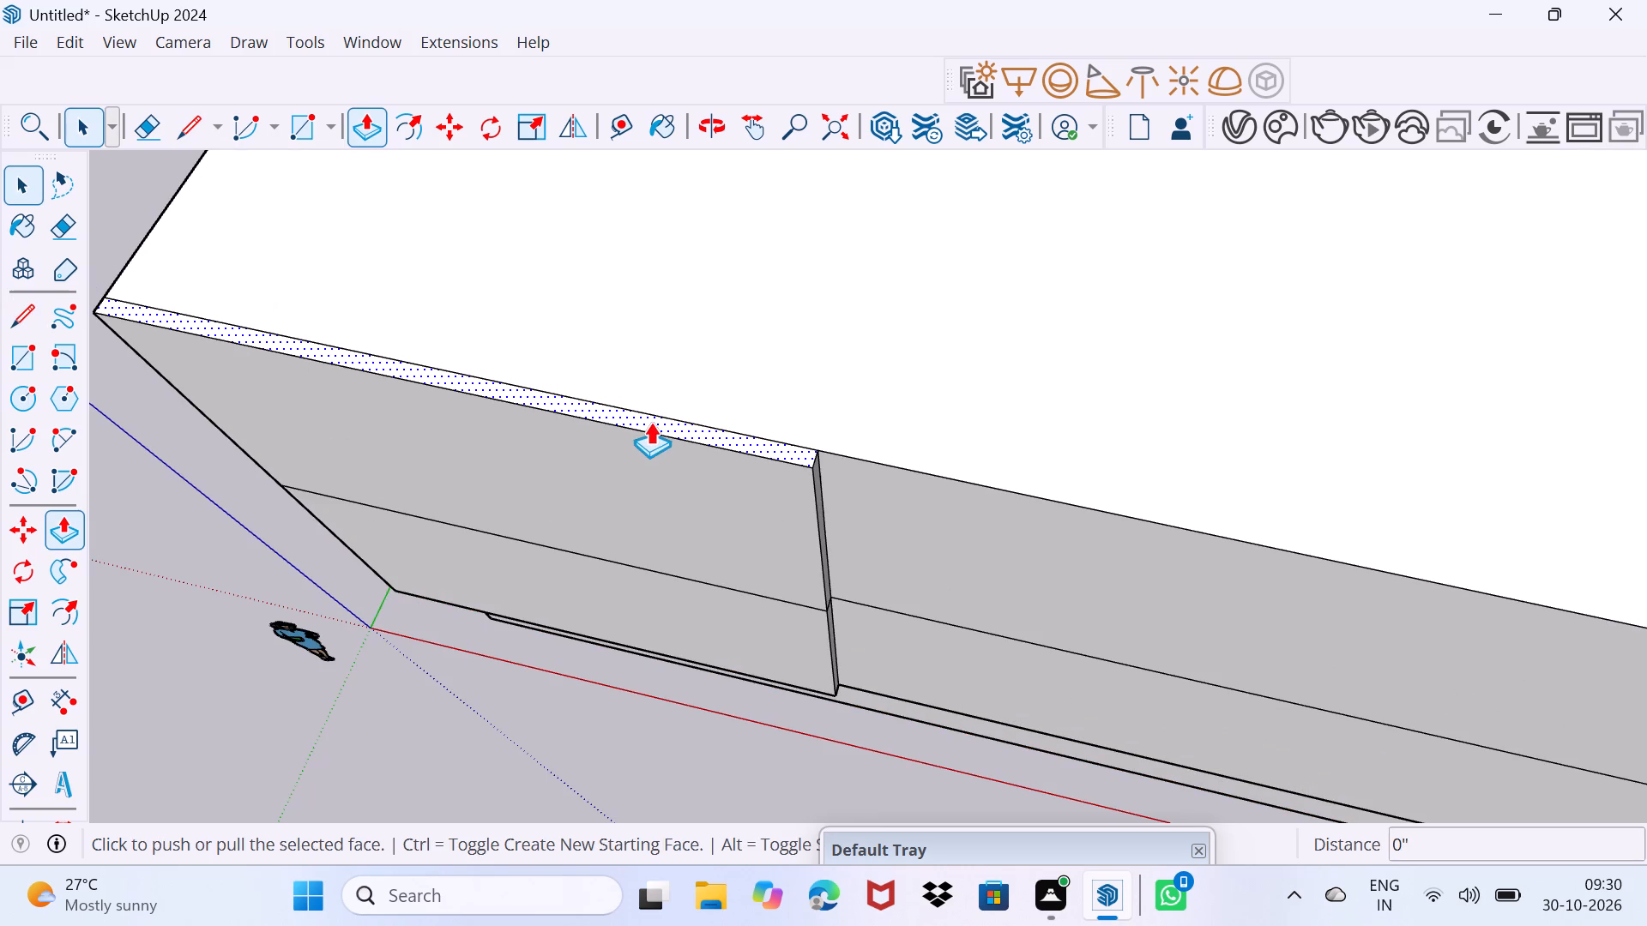
click(650, 422)
scroll(662, 353, down, 8)
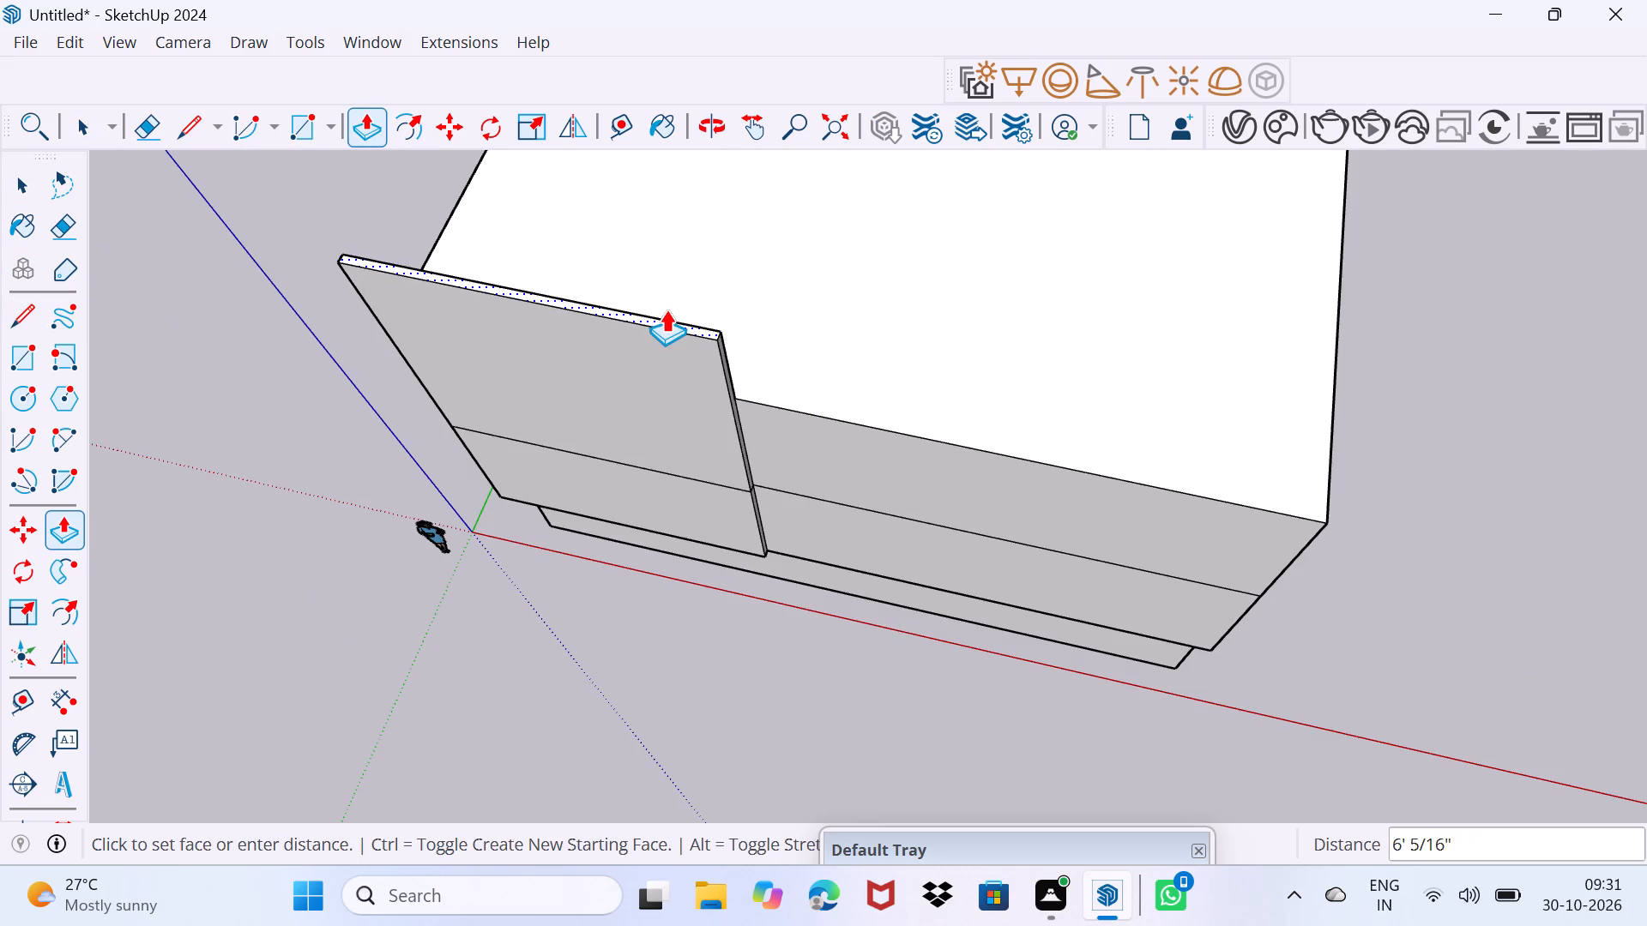
middle_drag(666, 310, 351, 252)
middle_drag(548, 253, 457, 438)
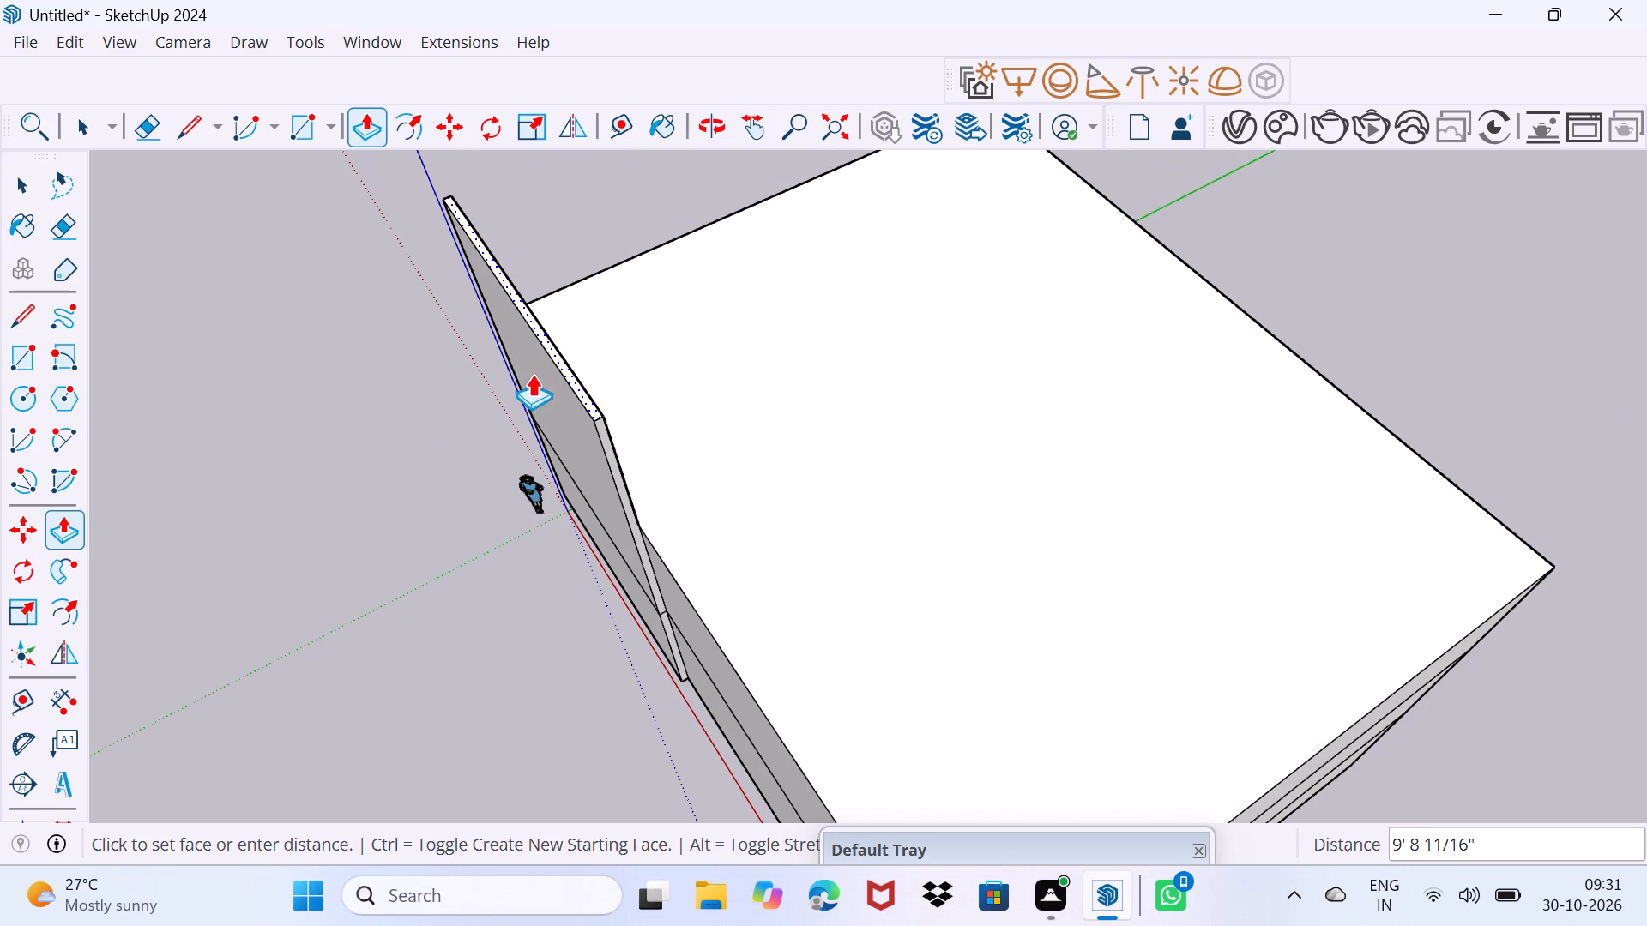
click(532, 374)
key(space)
Draw a horizontal rectangle about 14' 7 1/4" by 2' 4 1/16" near the top of the raised parapet's front face.
middle_drag(555, 454, 858, 281)
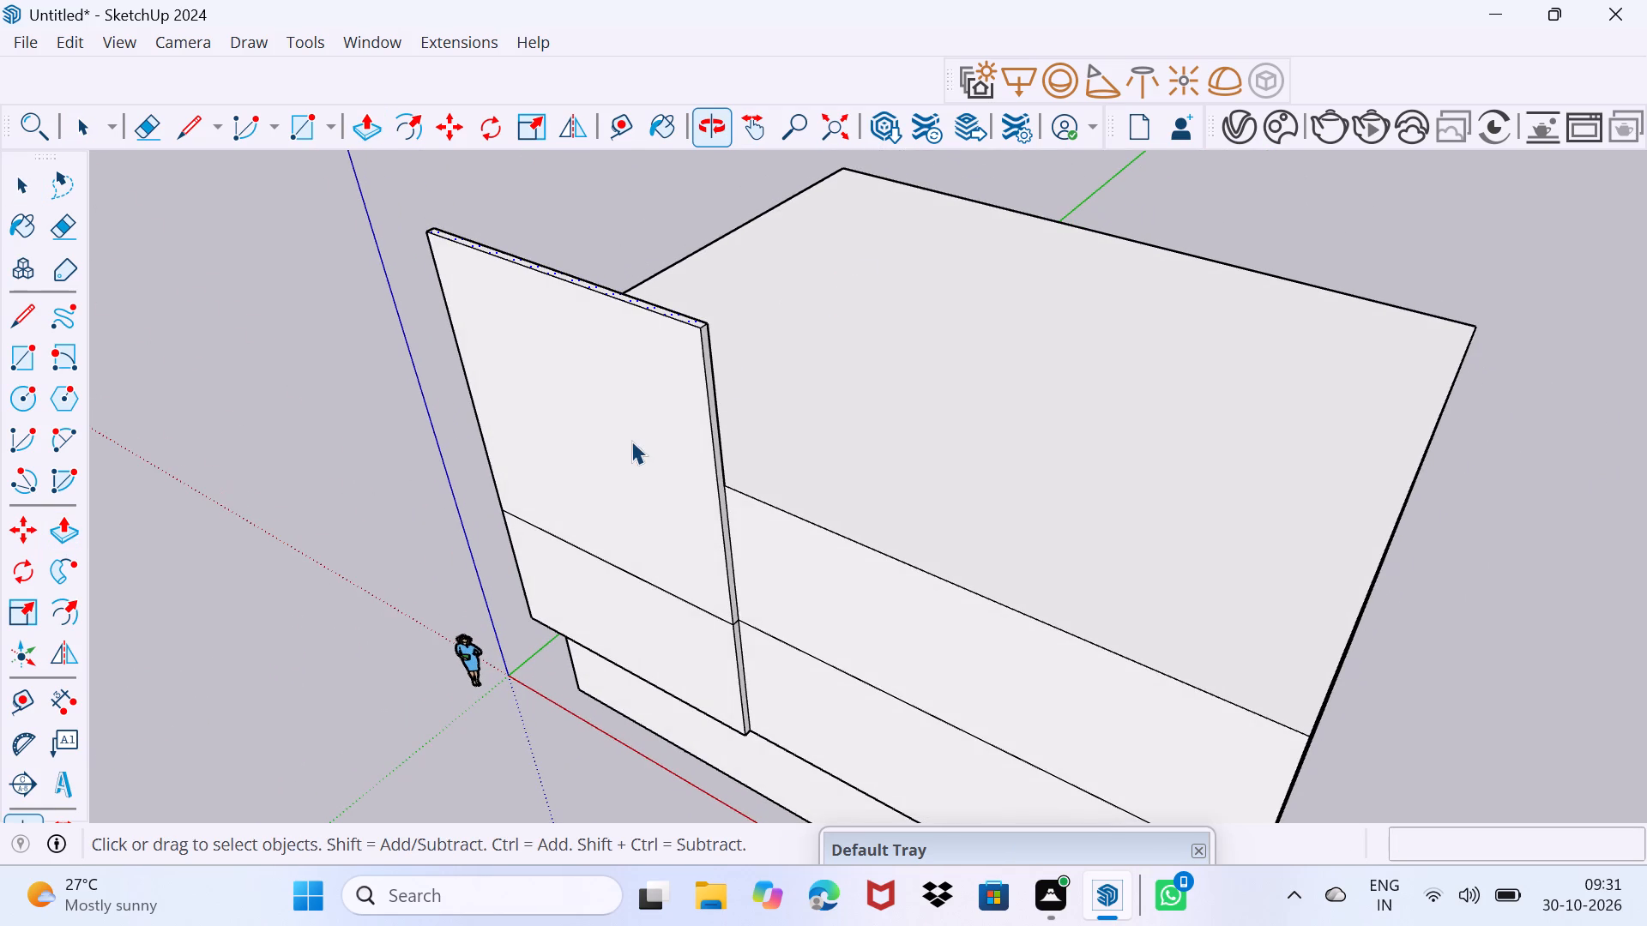
key(space)
drag(600, 458, 694, 398)
middle_drag(501, 418, 832, 295)
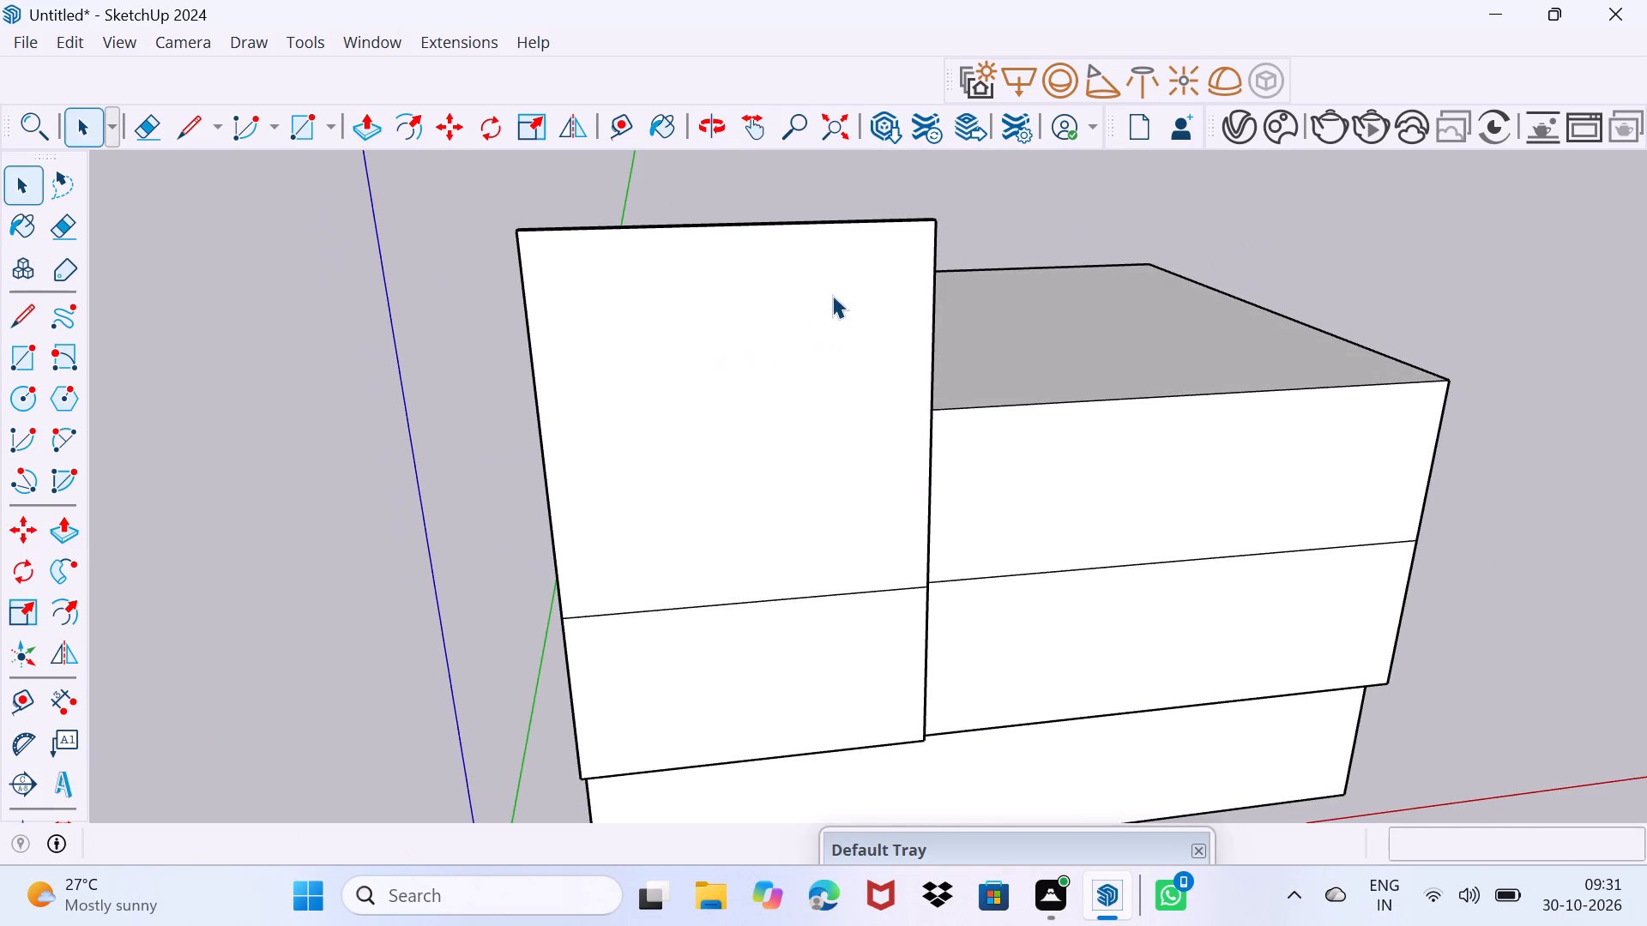
key(r)
scroll(561, 274, up, 2)
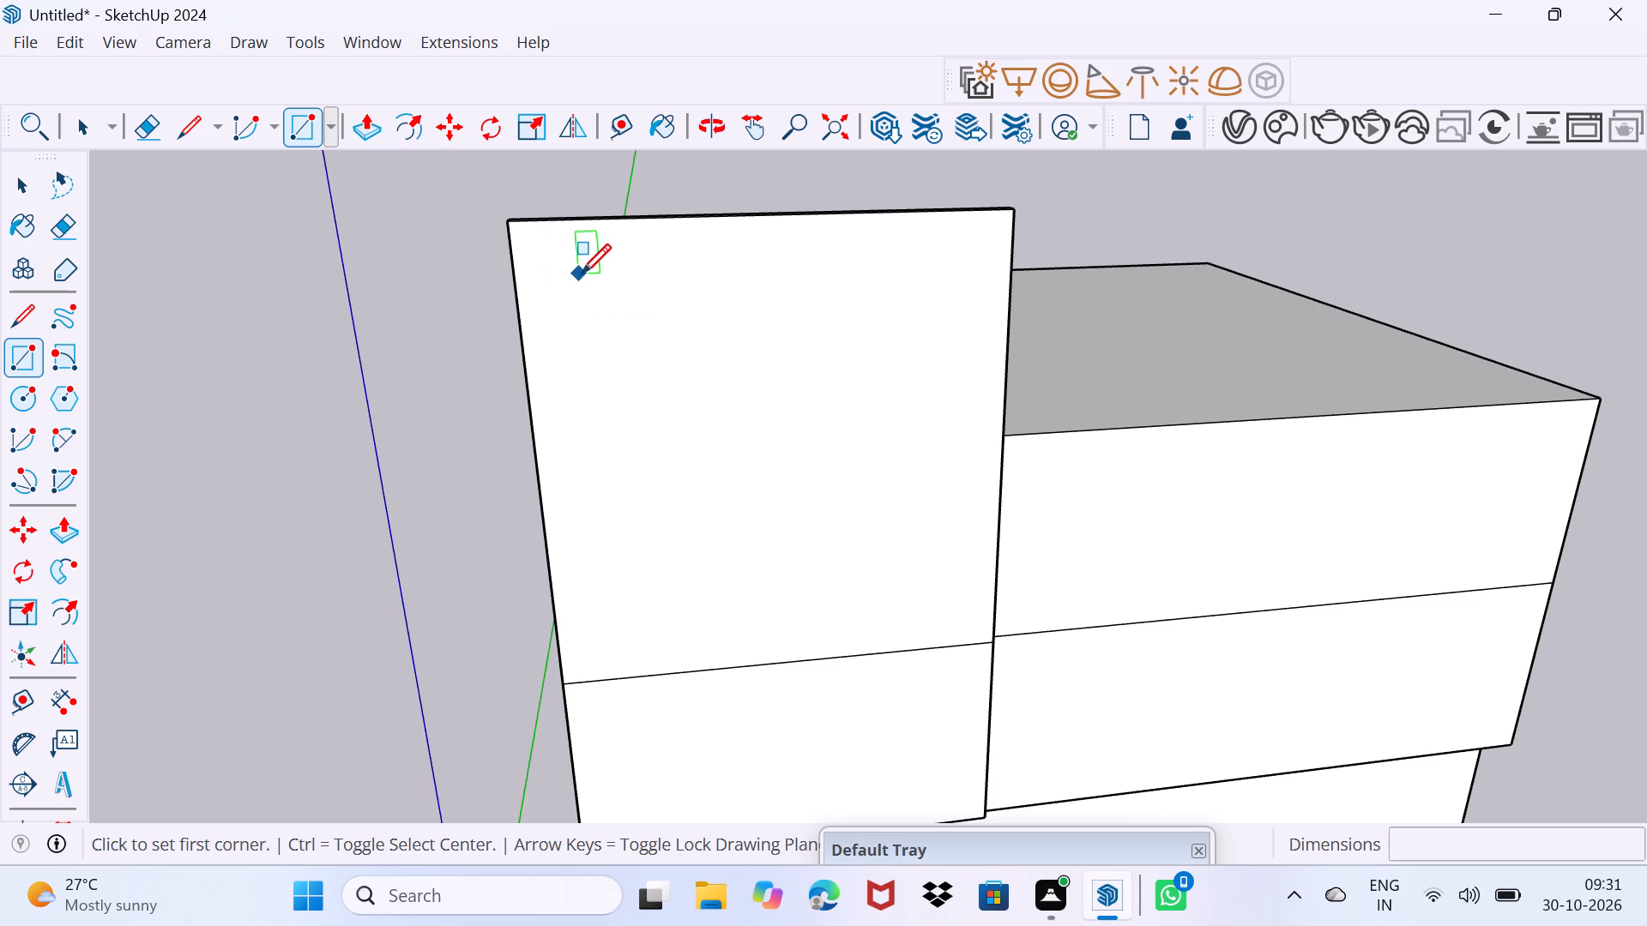
click(581, 273)
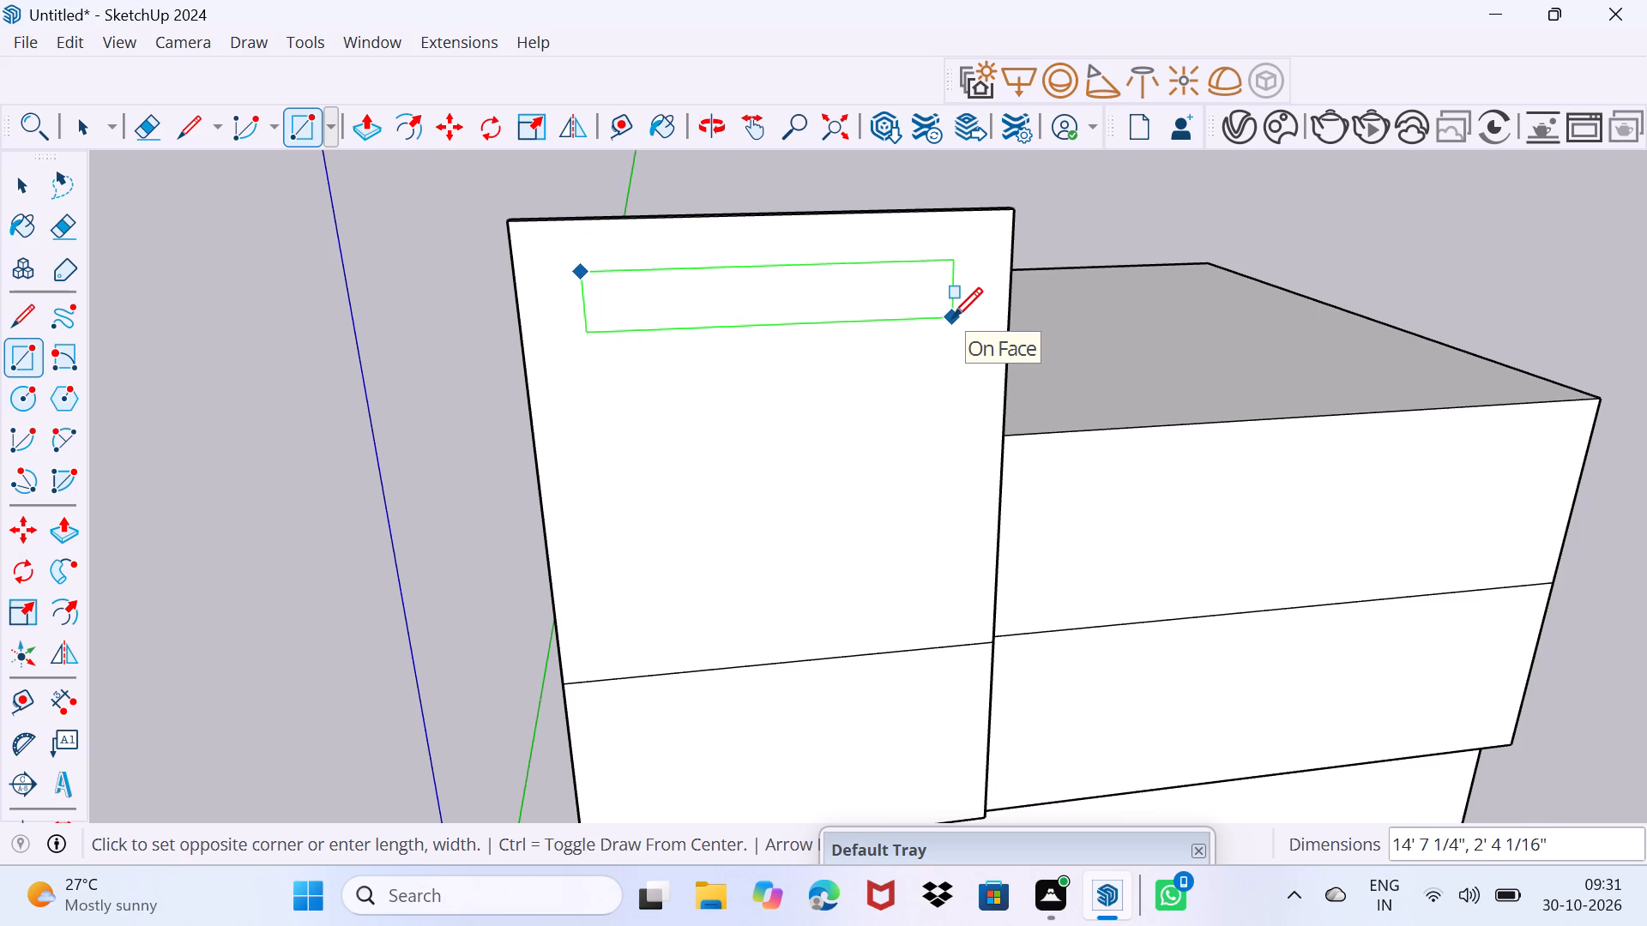
click(952, 317)
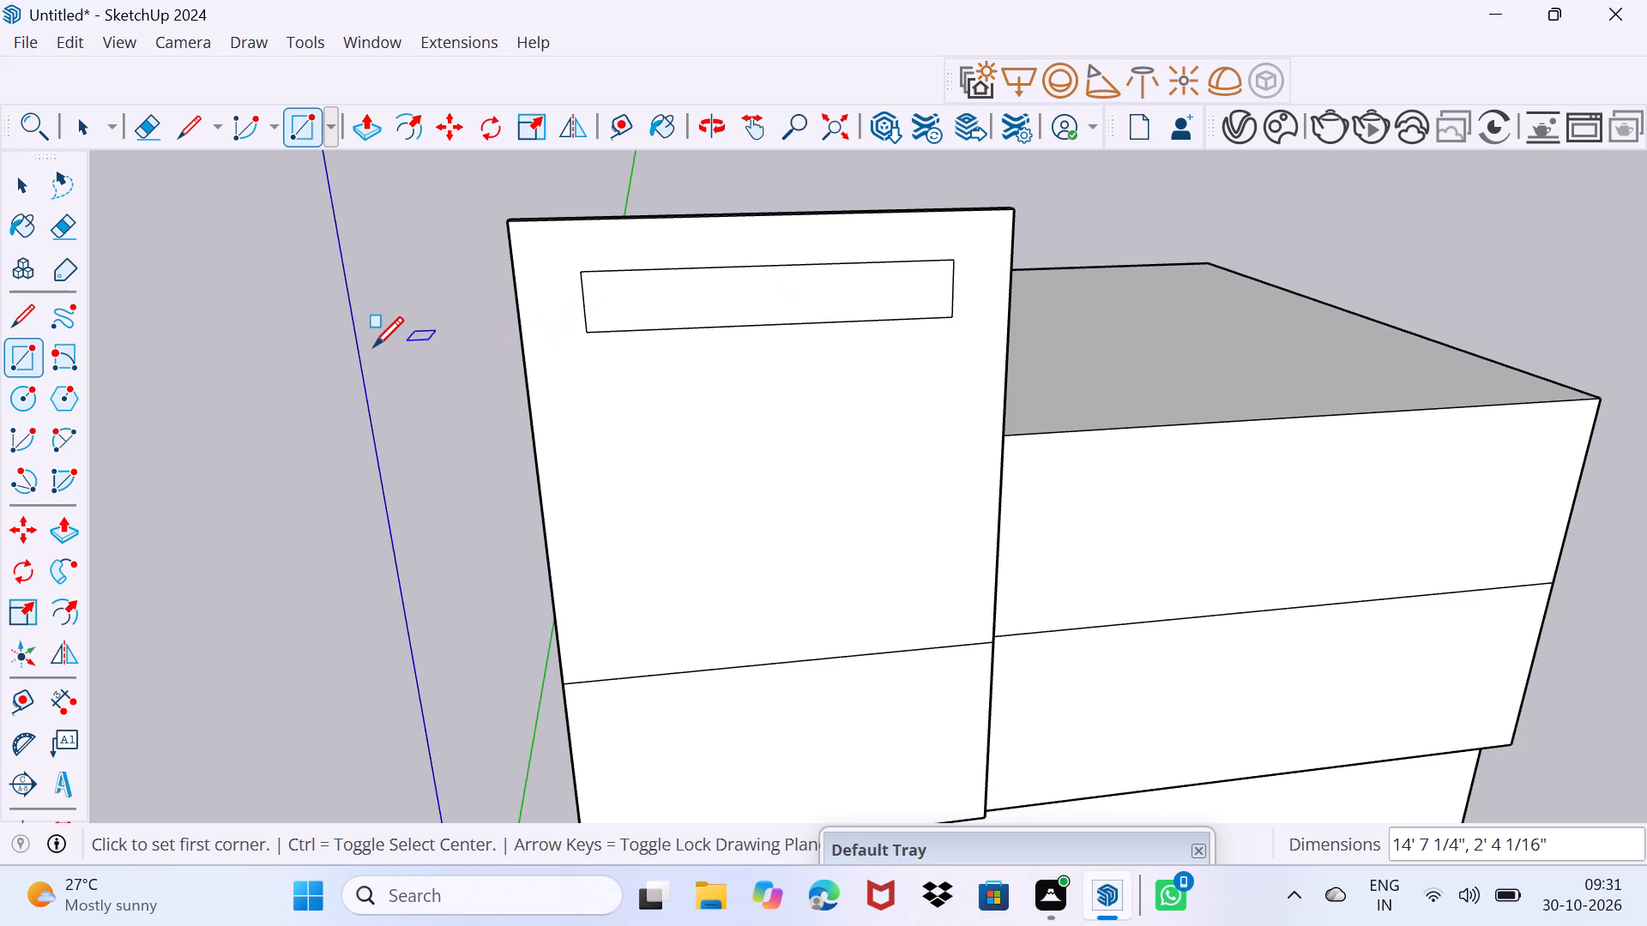
key(Escape)
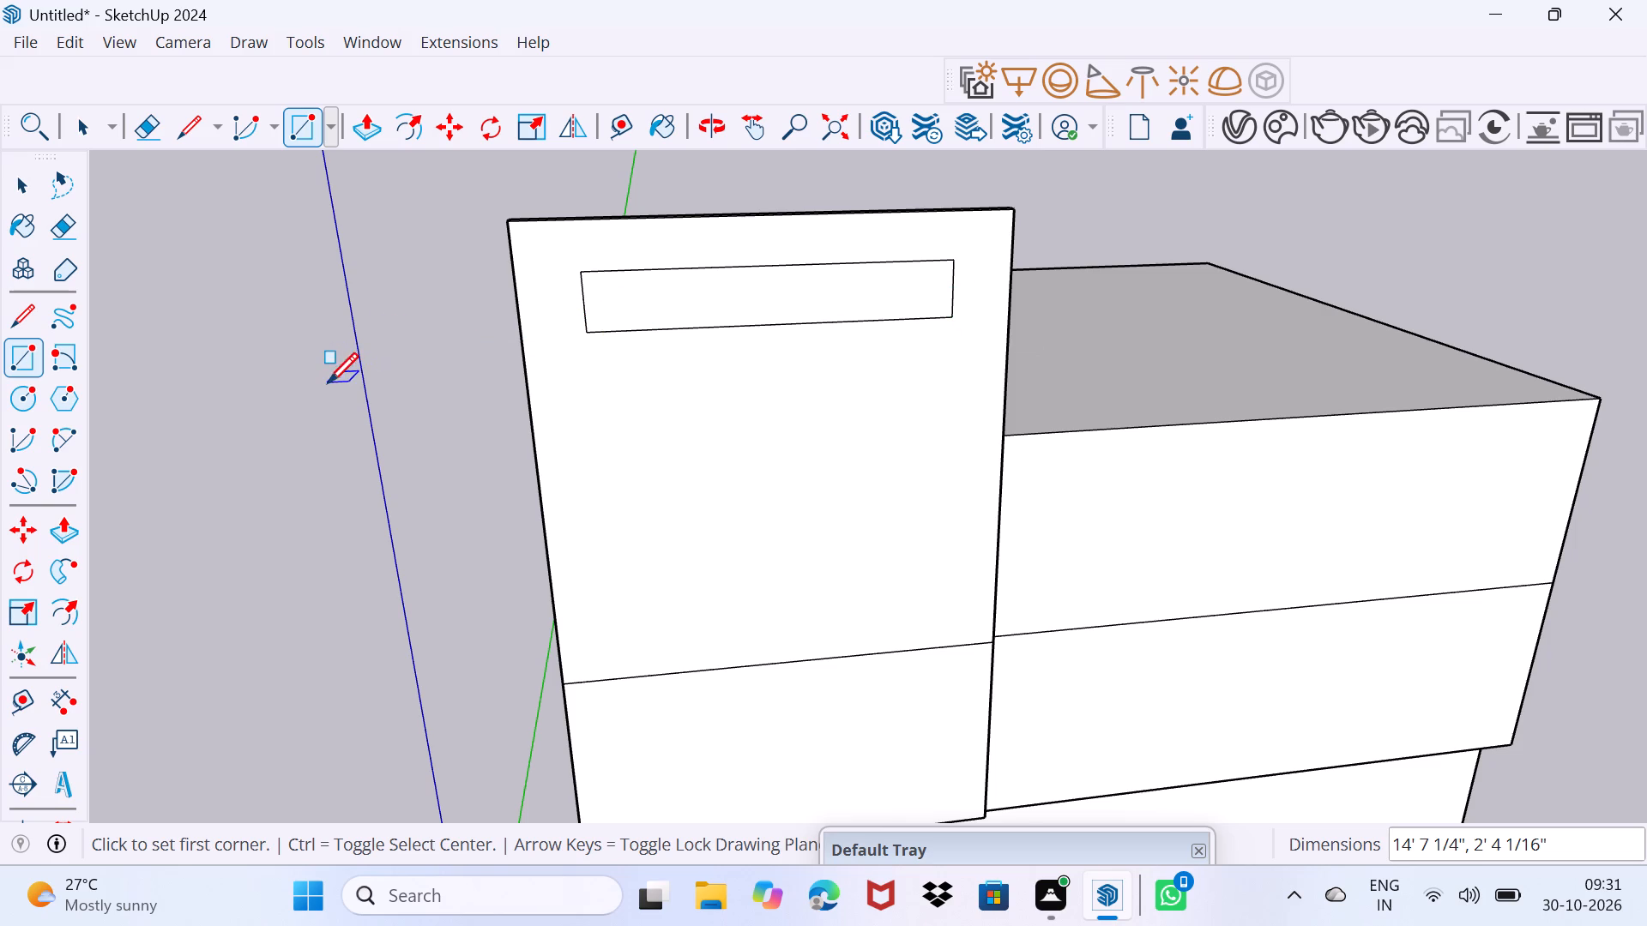
key(space)
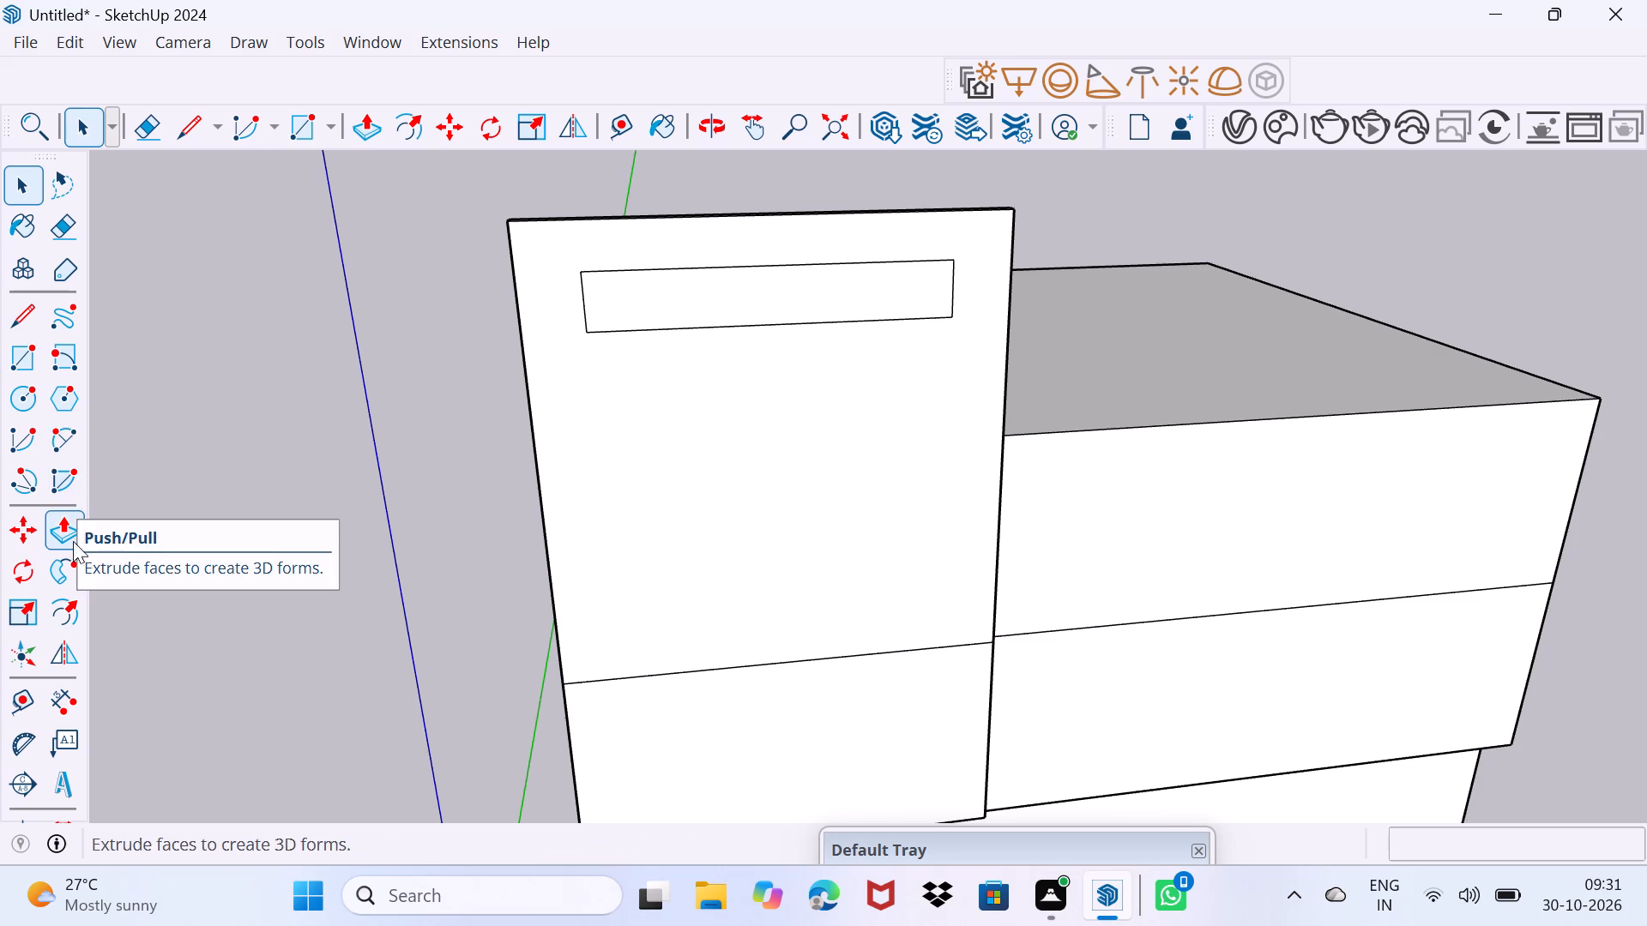
Offset the parapet rectangle's outline inward about 3 7/8" to form a thin border.
click(69, 622)
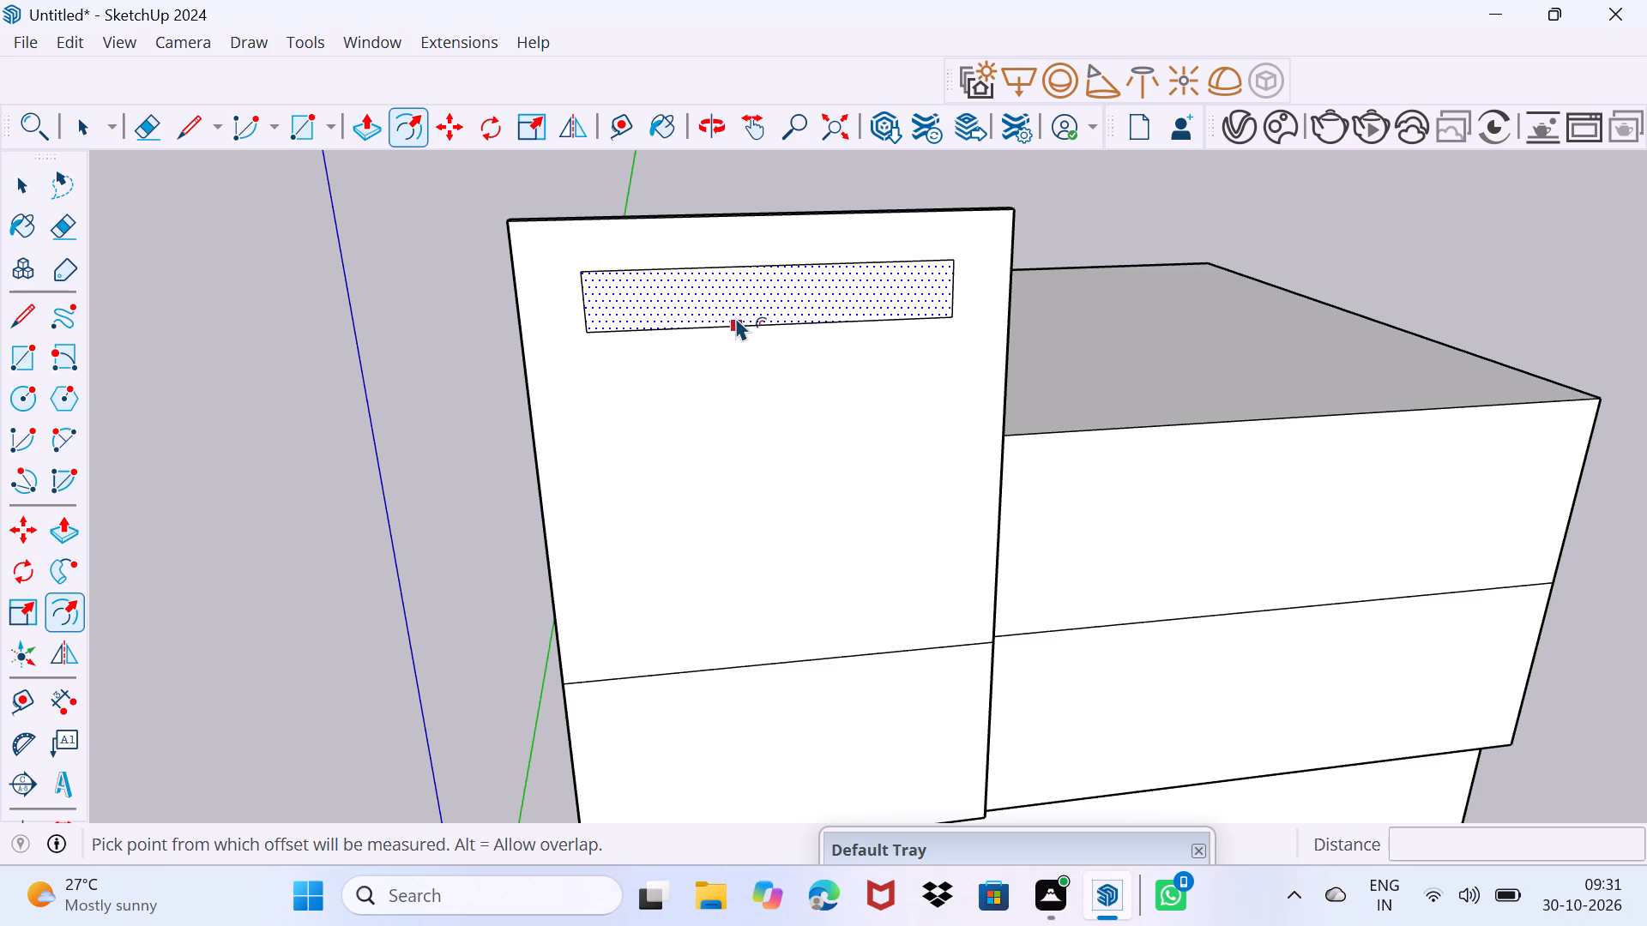
click(736, 317)
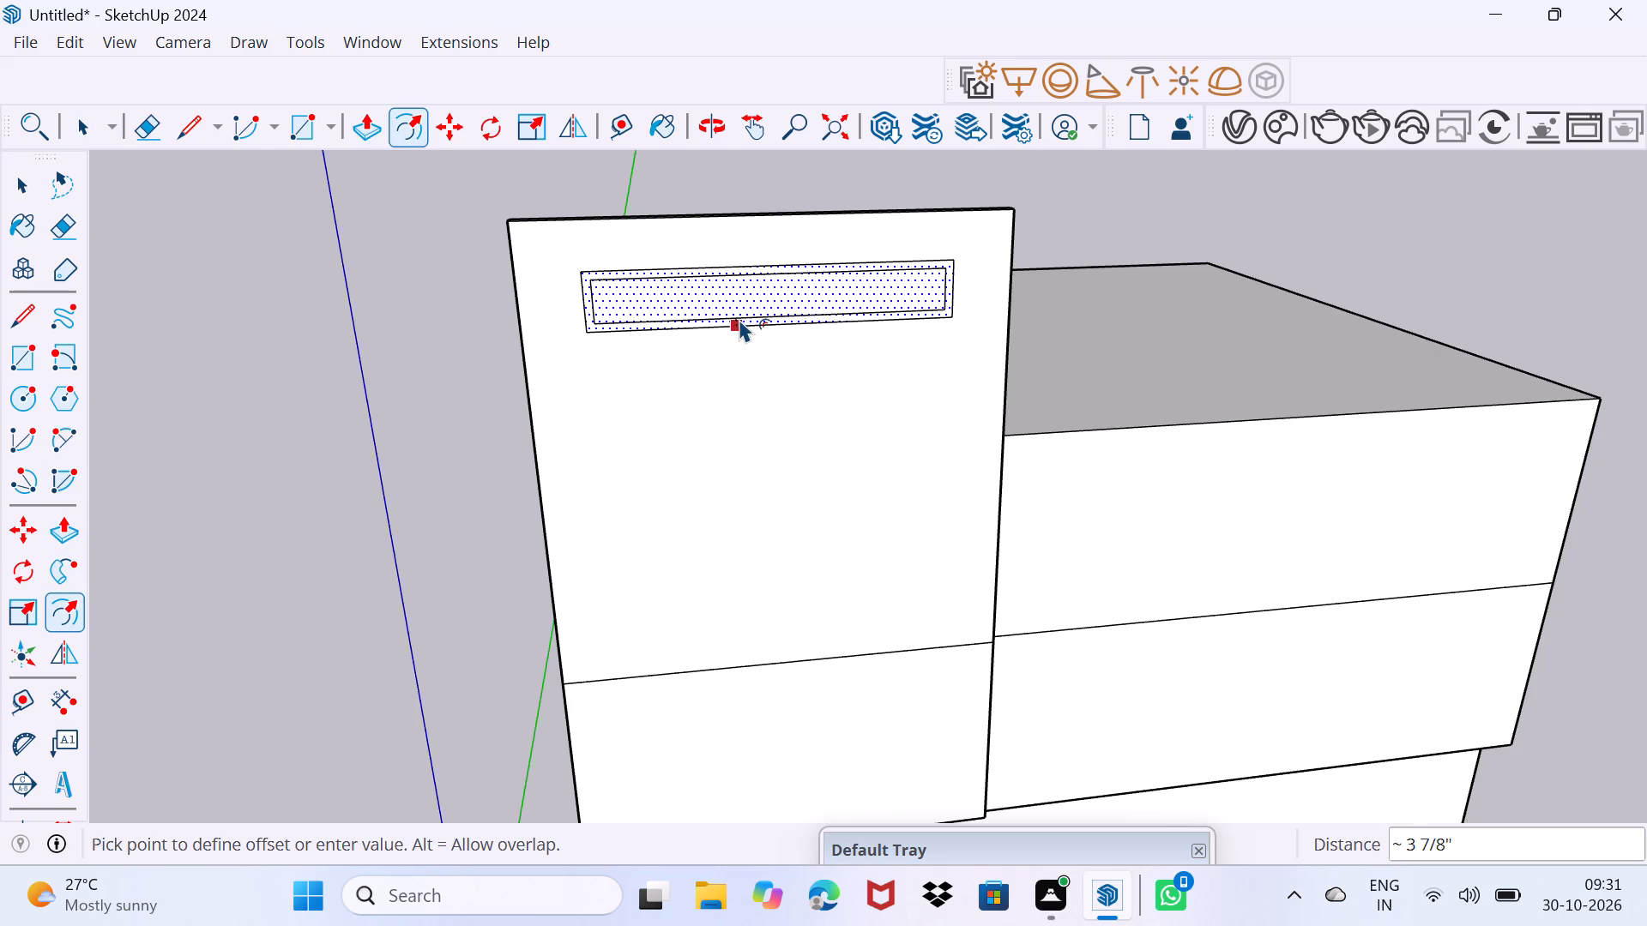
click(739, 319)
key(space)
drag(720, 327, 769, 268)
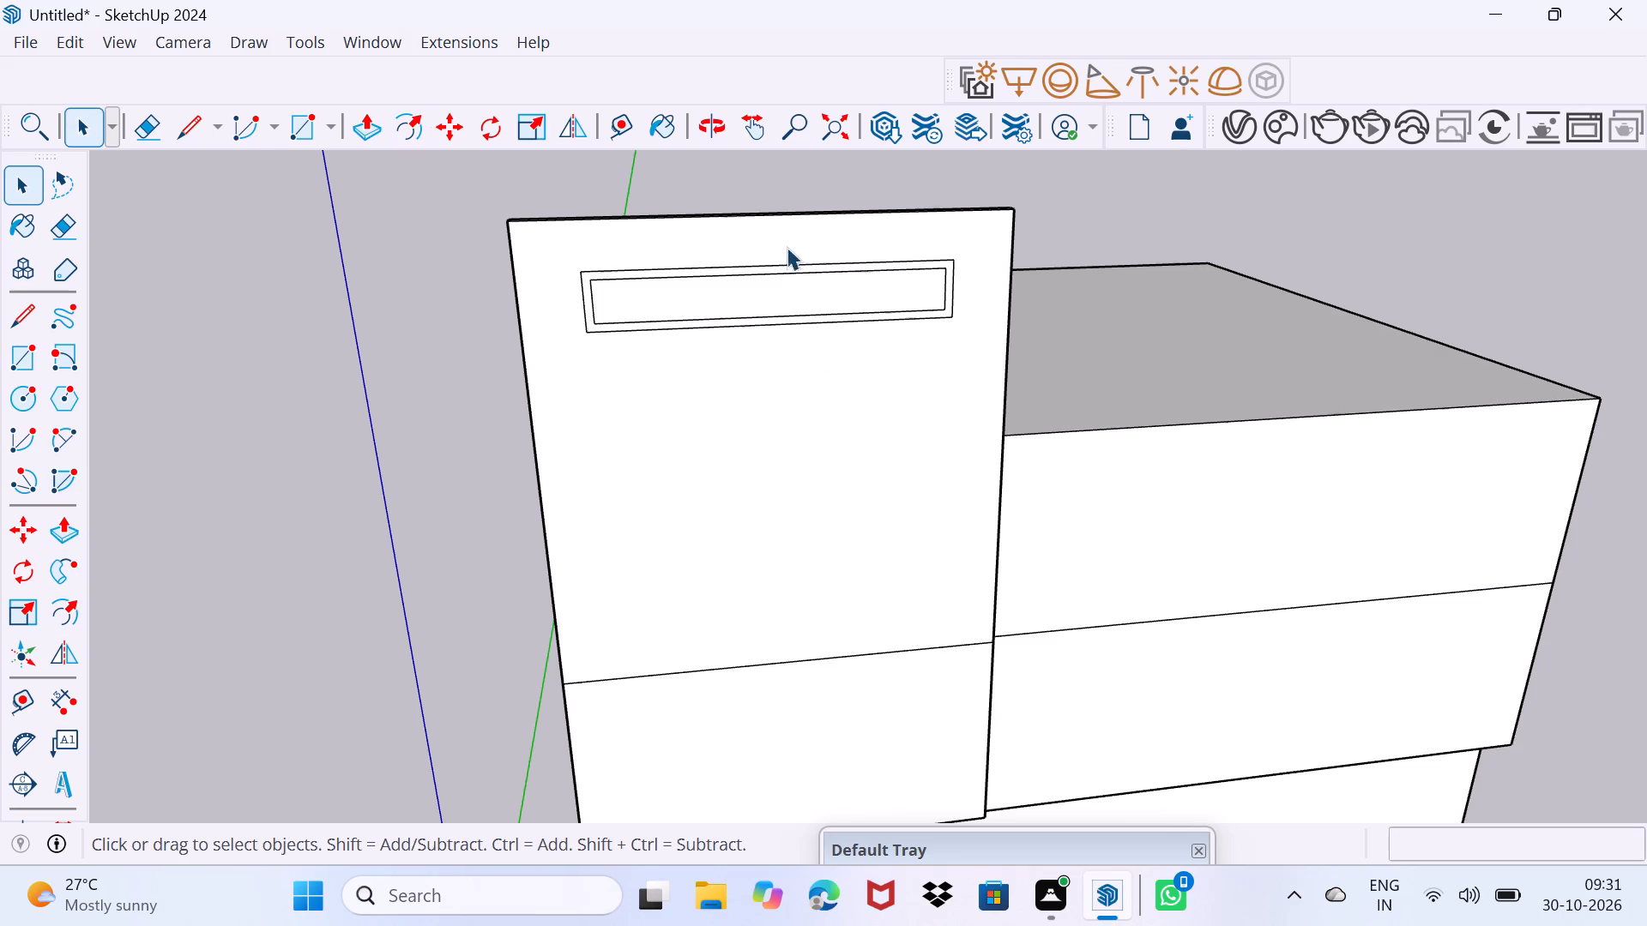
Push the parapet panel's inner rectangle back 6" through the wall to cut a long horizontal opening.
scroll(764, 299, up, 4)
click(805, 292)
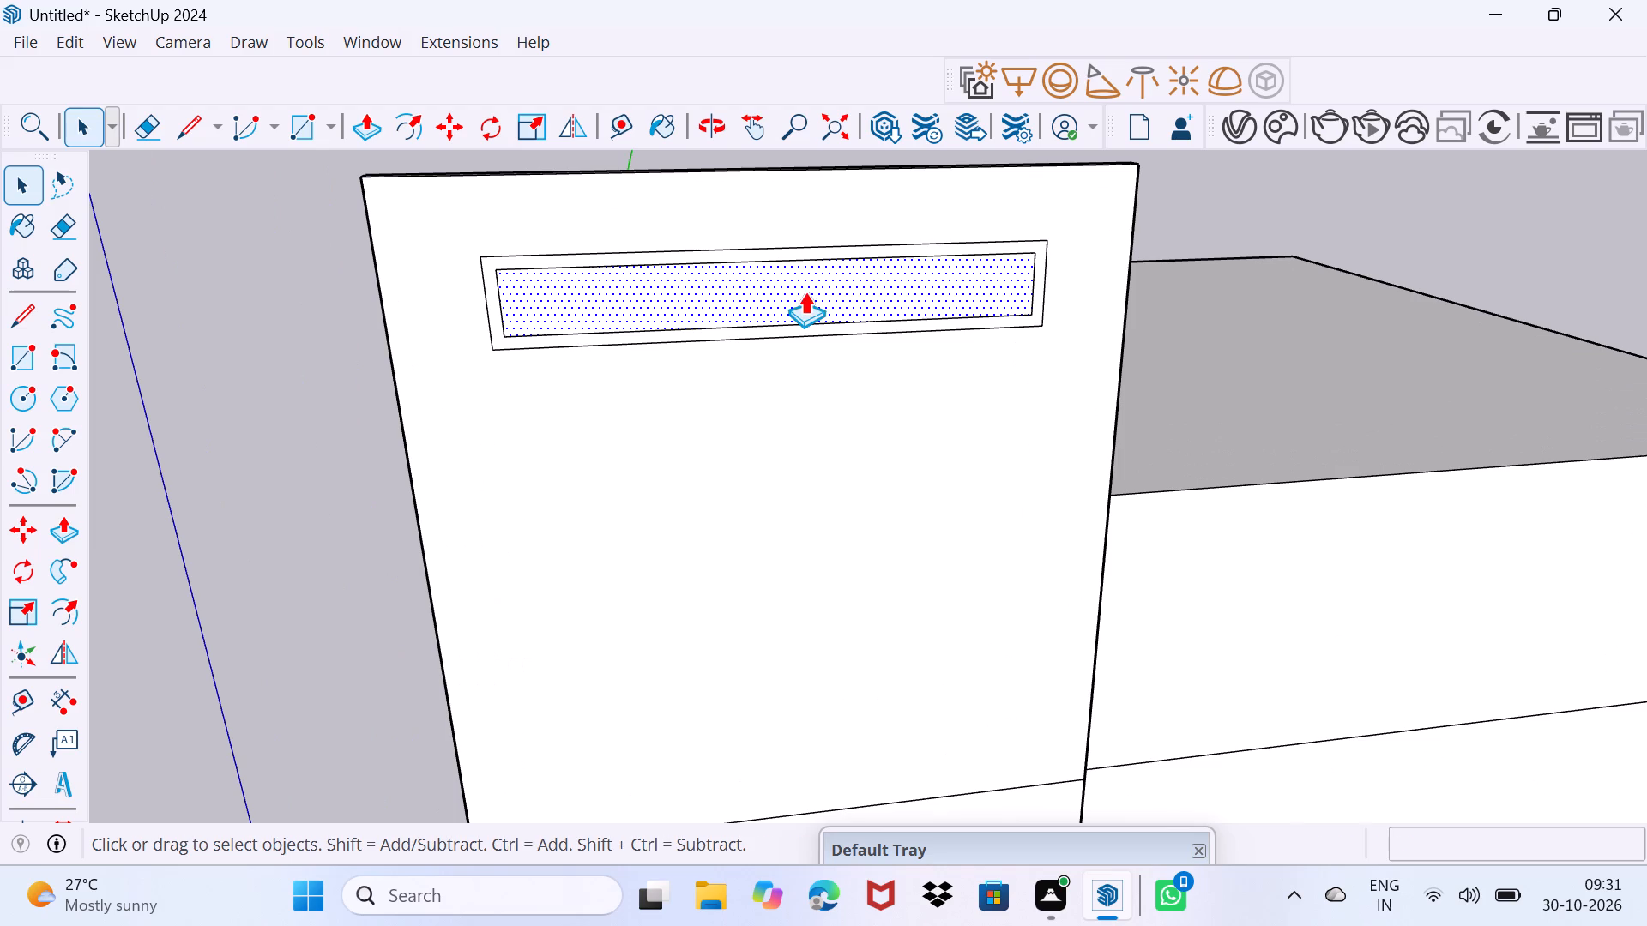
key(p)
click(805, 292)
middle_drag(908, 280, 654, 277)
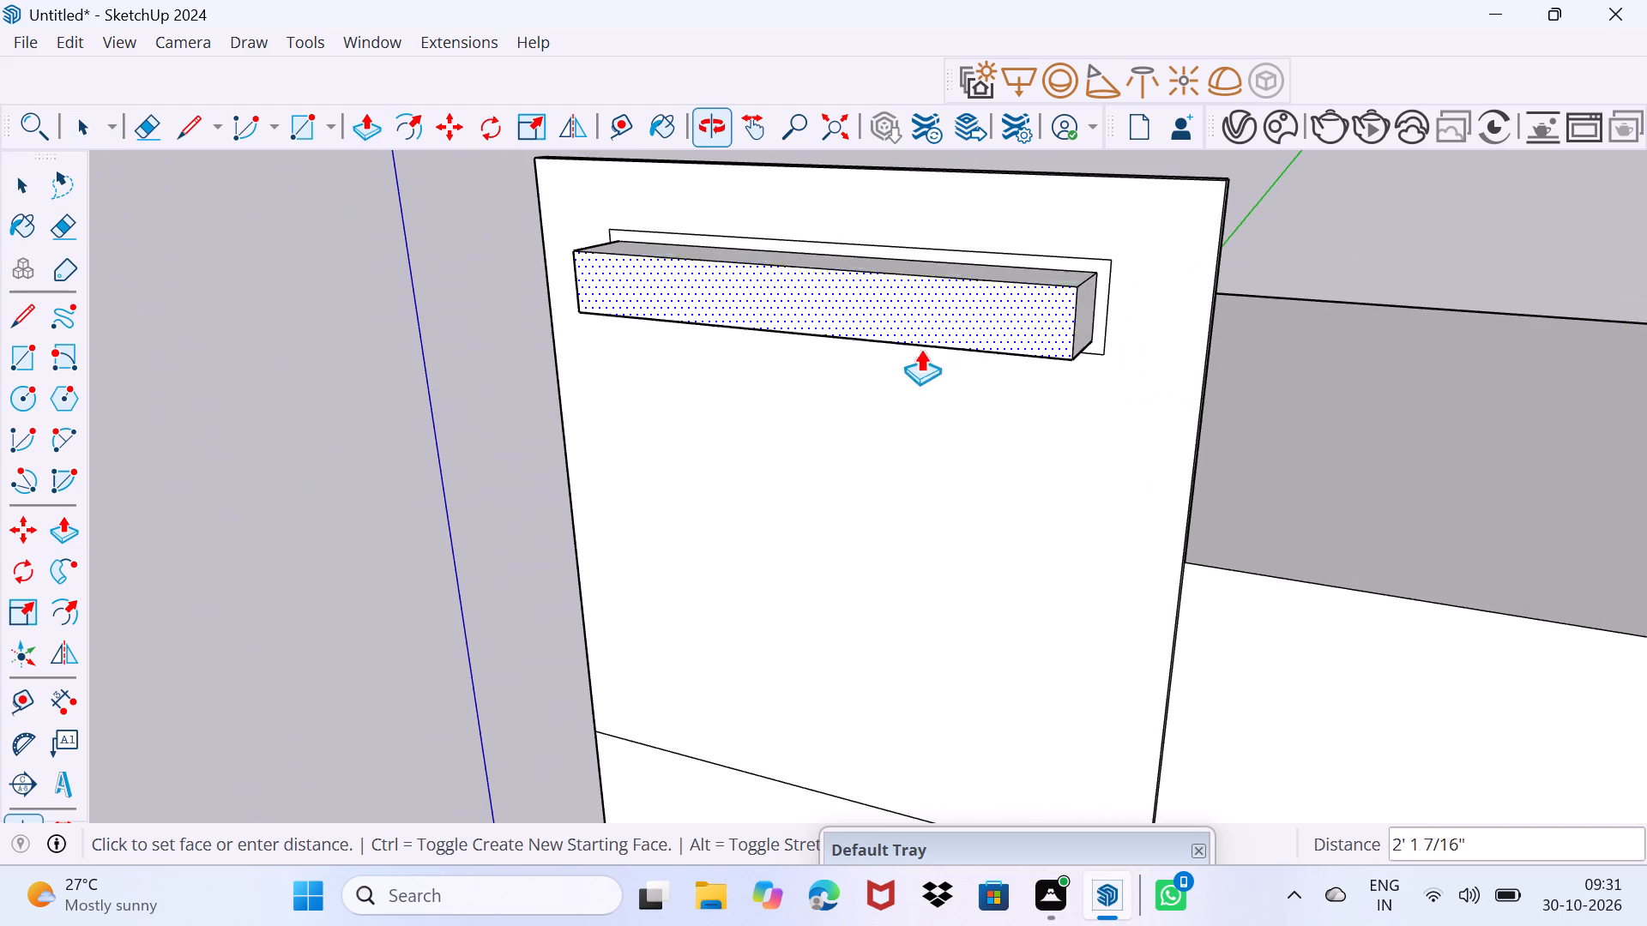
click(992, 291)
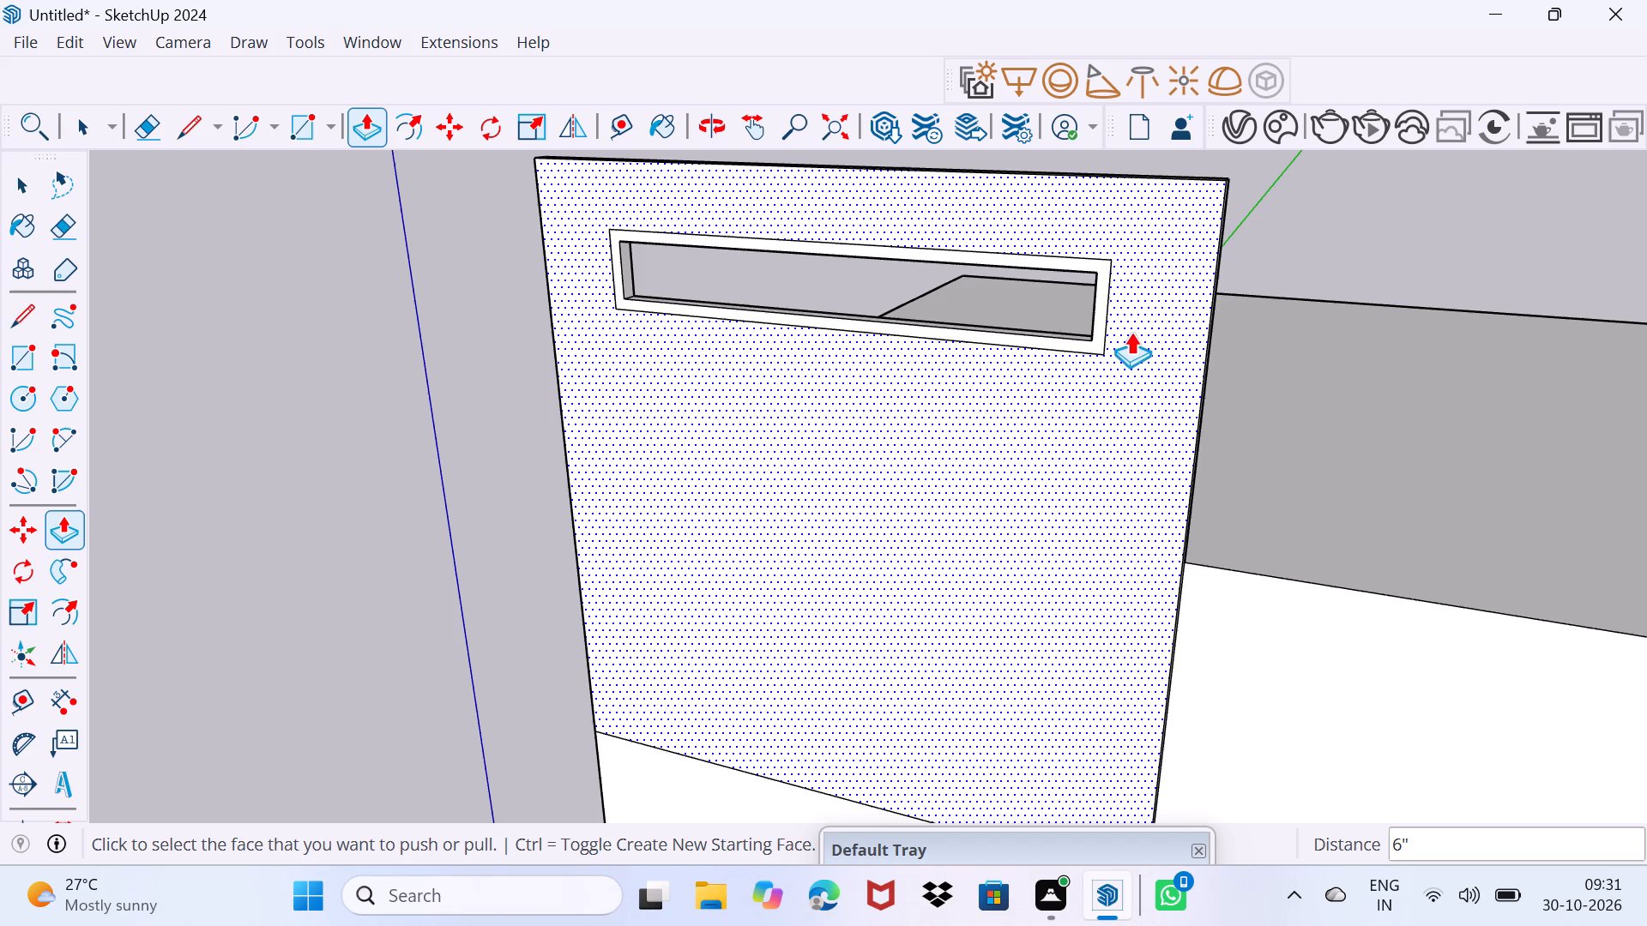
Pull the thin border around the parapet opening slightly outward as a raised frame.
scroll(1099, 325, up, 5)
click(1099, 325)
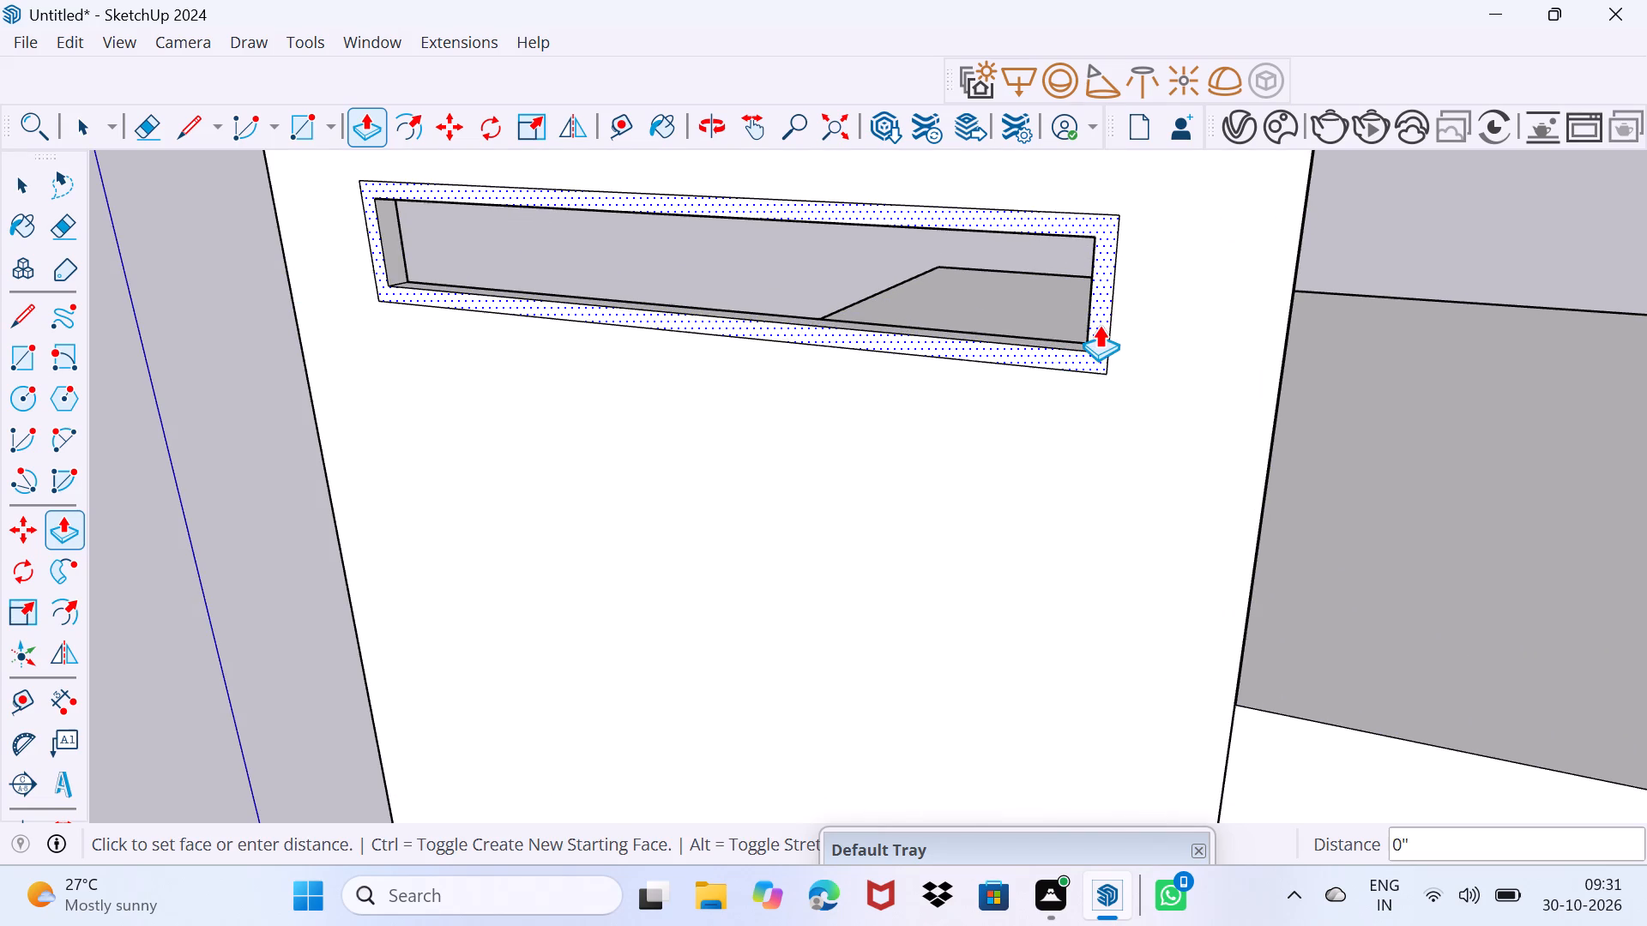
click(1097, 325)
key(space)
drag(938, 397, 1001, 341)
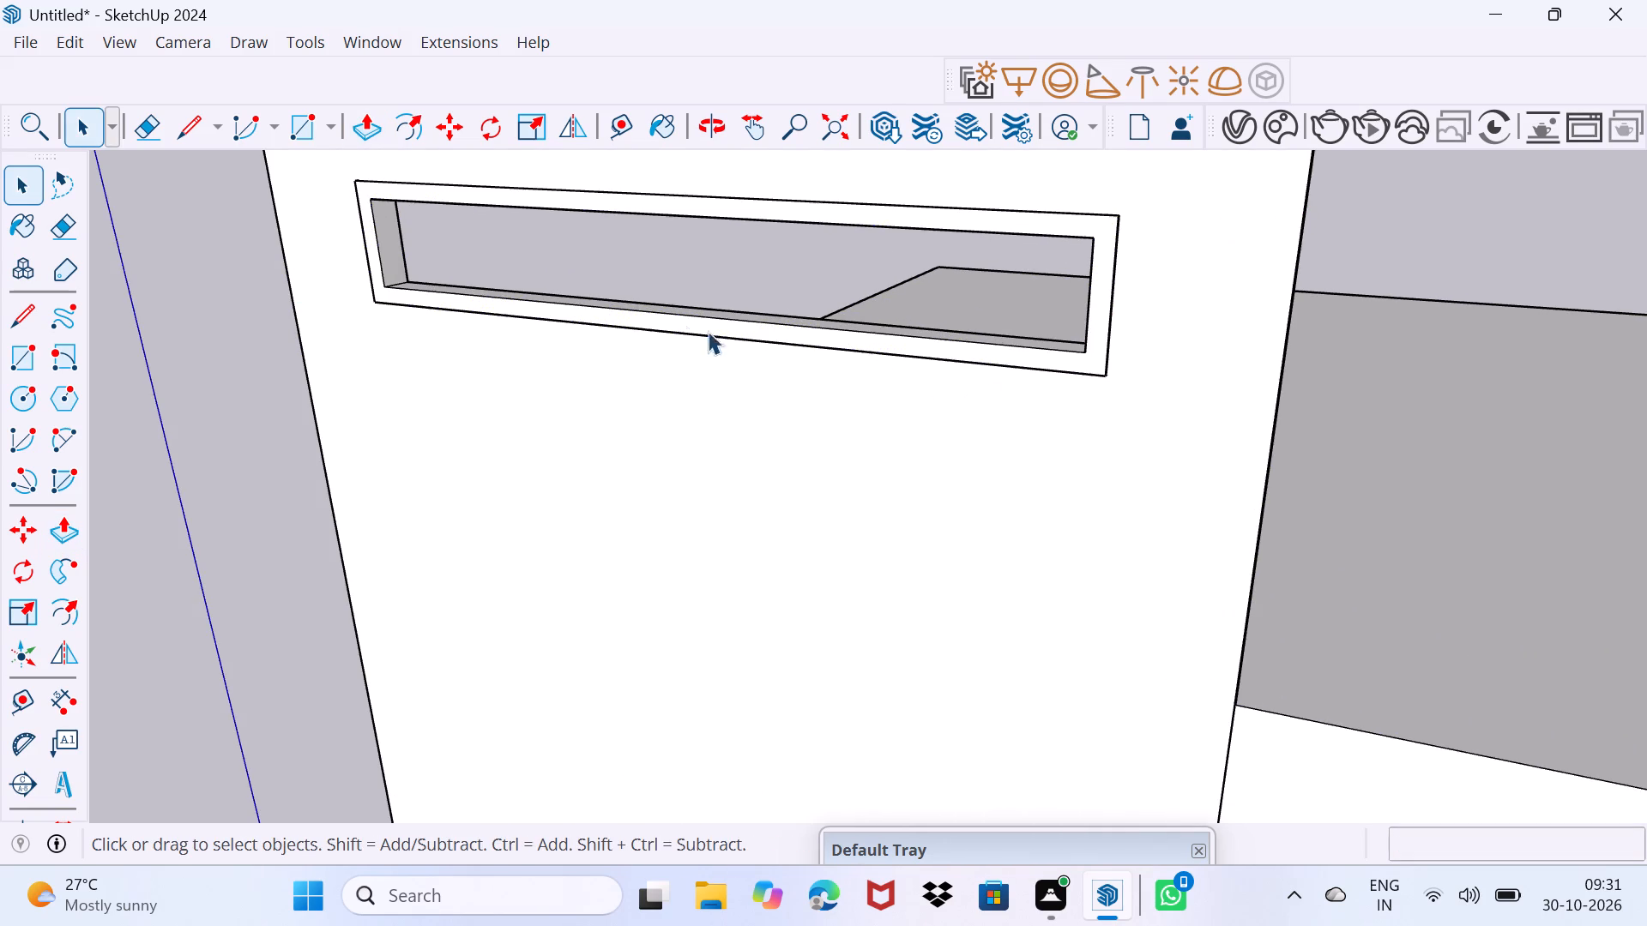
Pull the parapet's back face slightly outward to thicken the wall.
middle_drag(686, 327, 890, 382)
scroll(890, 382, down, 6)
middle_drag(957, 266, 158, 138)
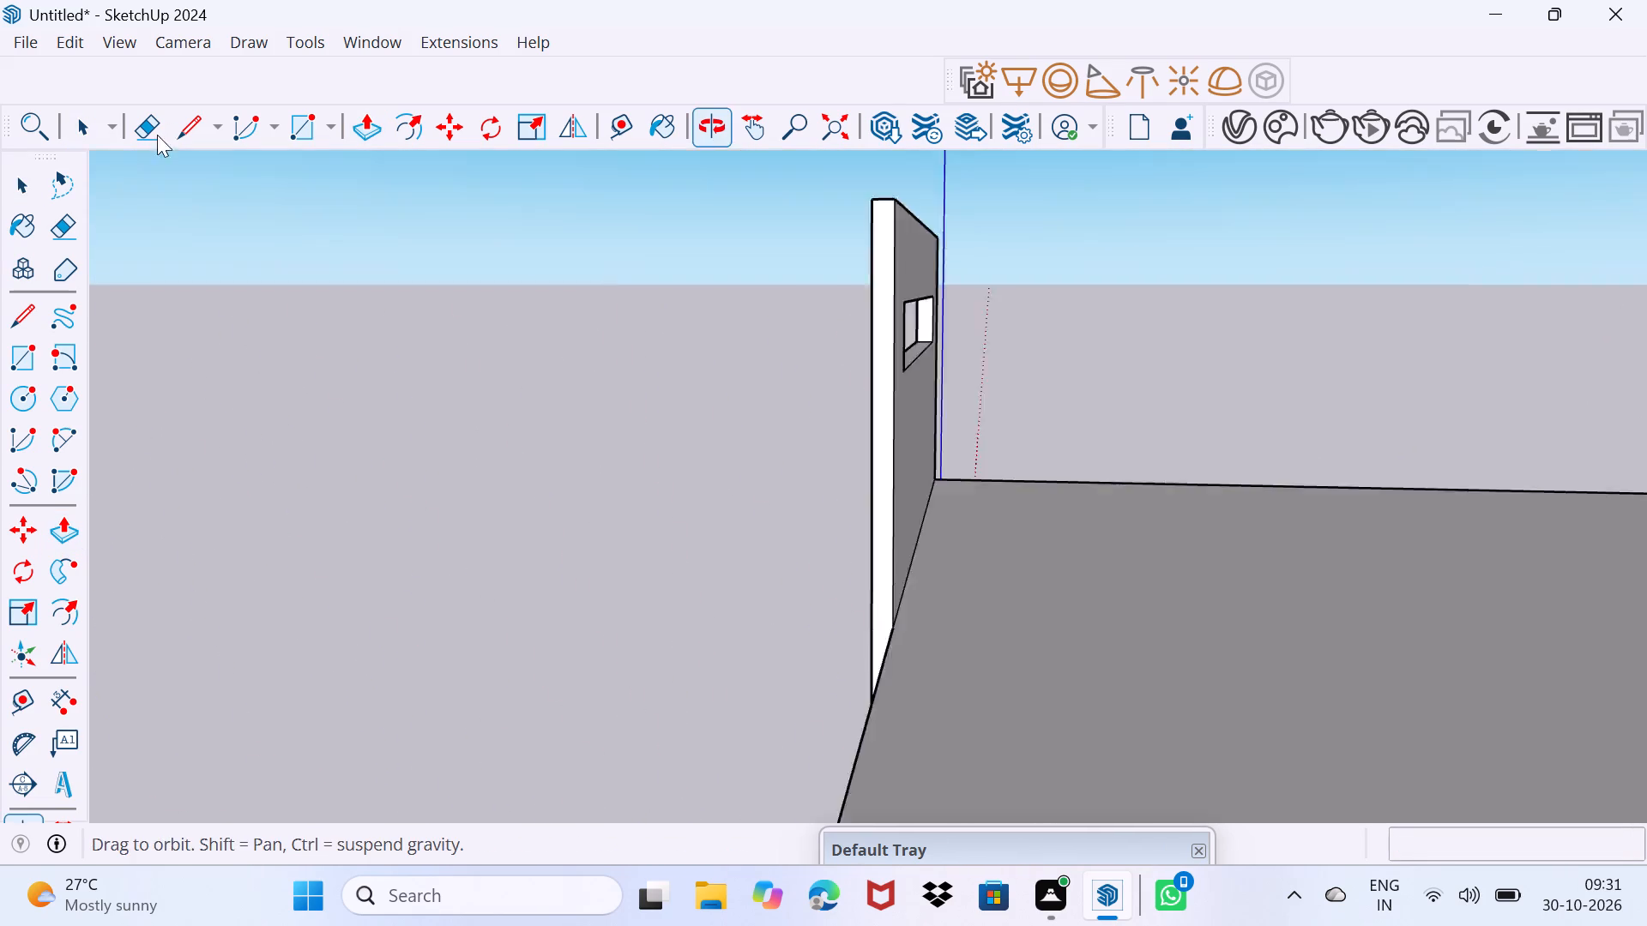
scroll(898, 322, up, 3)
click(907, 477)
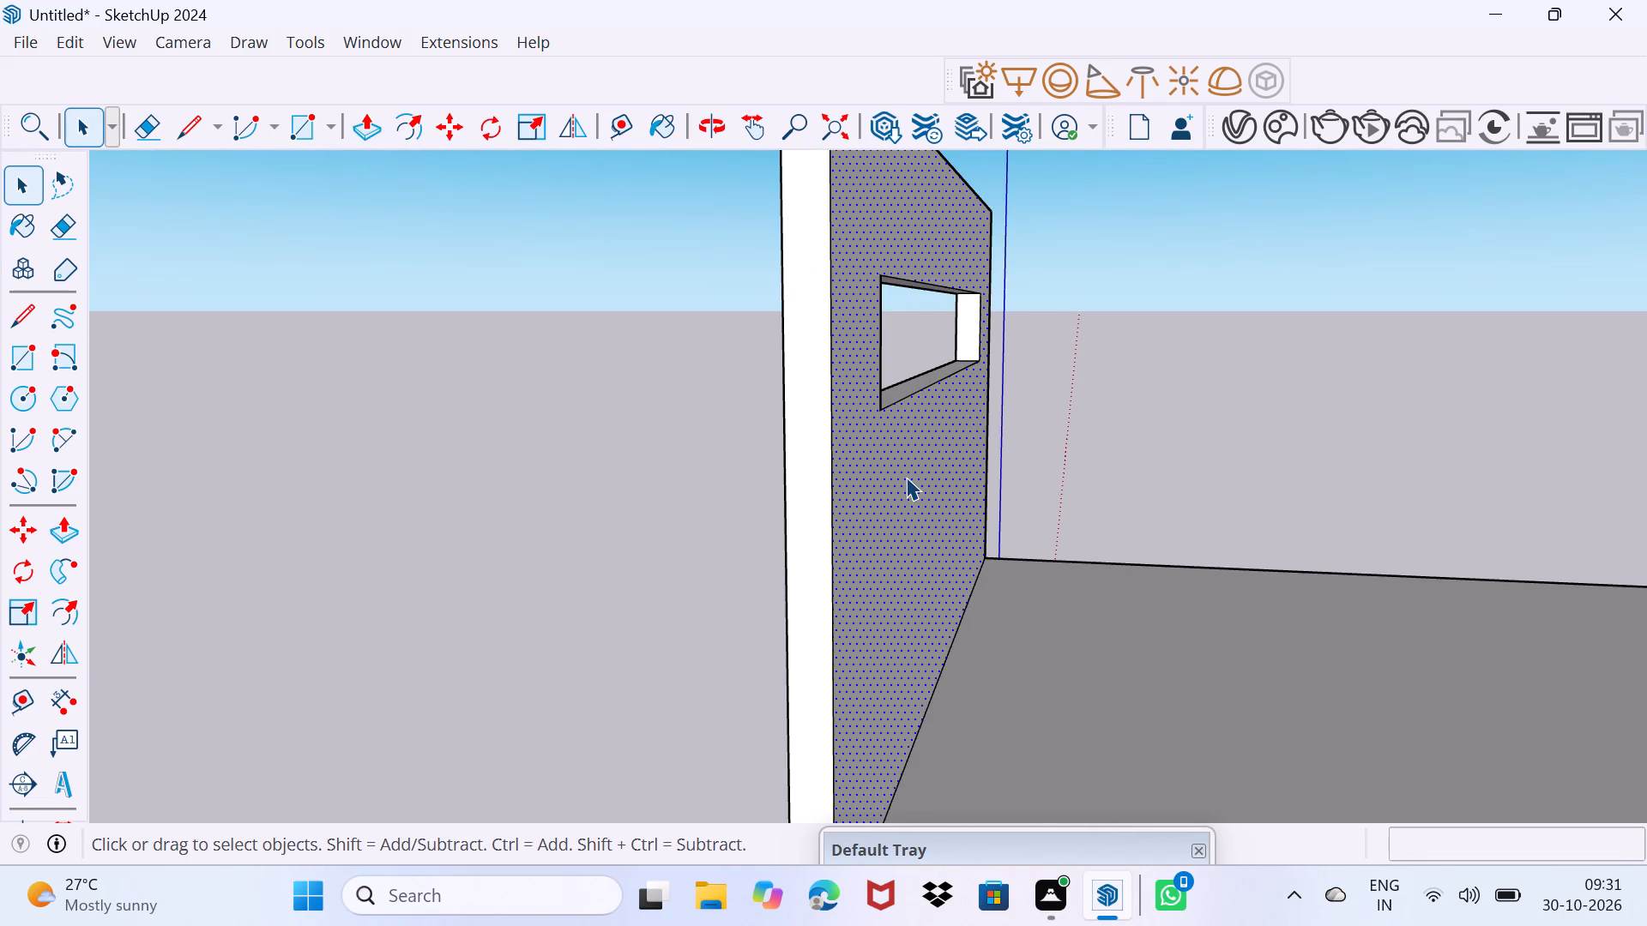
key(p)
click(906, 477)
click(914, 475)
key(space)
Pull the parapet's top face up about 3 13/16" from a new starting face as a separate cap strip.
middle_drag(823, 440, 895, 519)
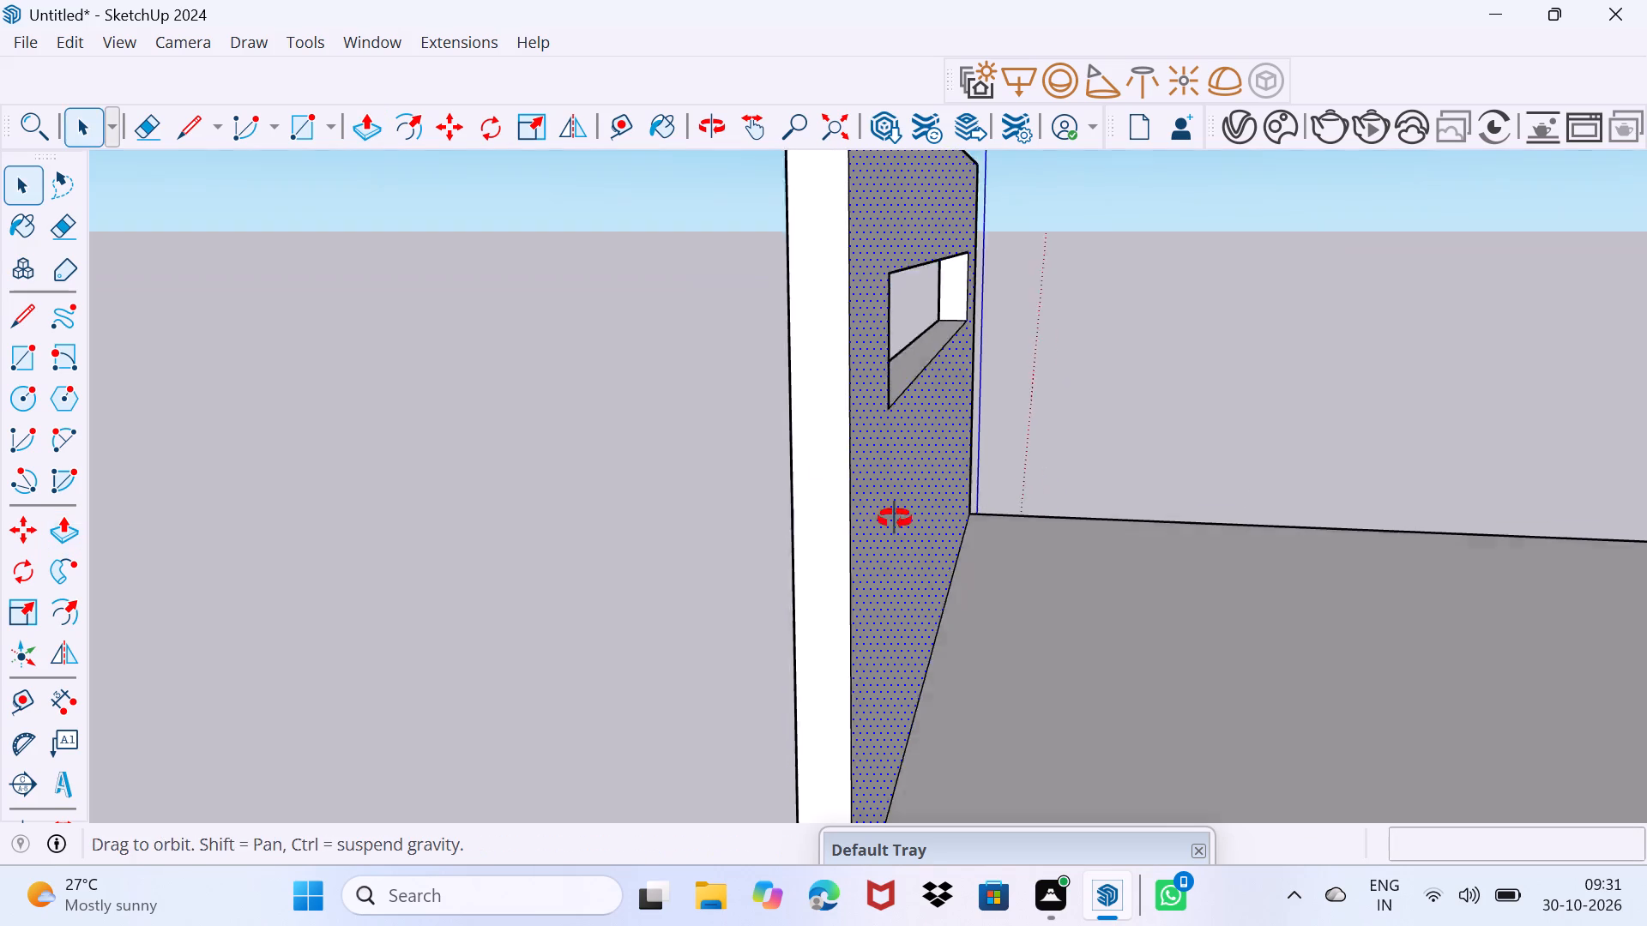
middle_drag(895, 519, 983, 551)
drag(902, 547, 956, 481)
middle_drag(836, 480, 902, 620)
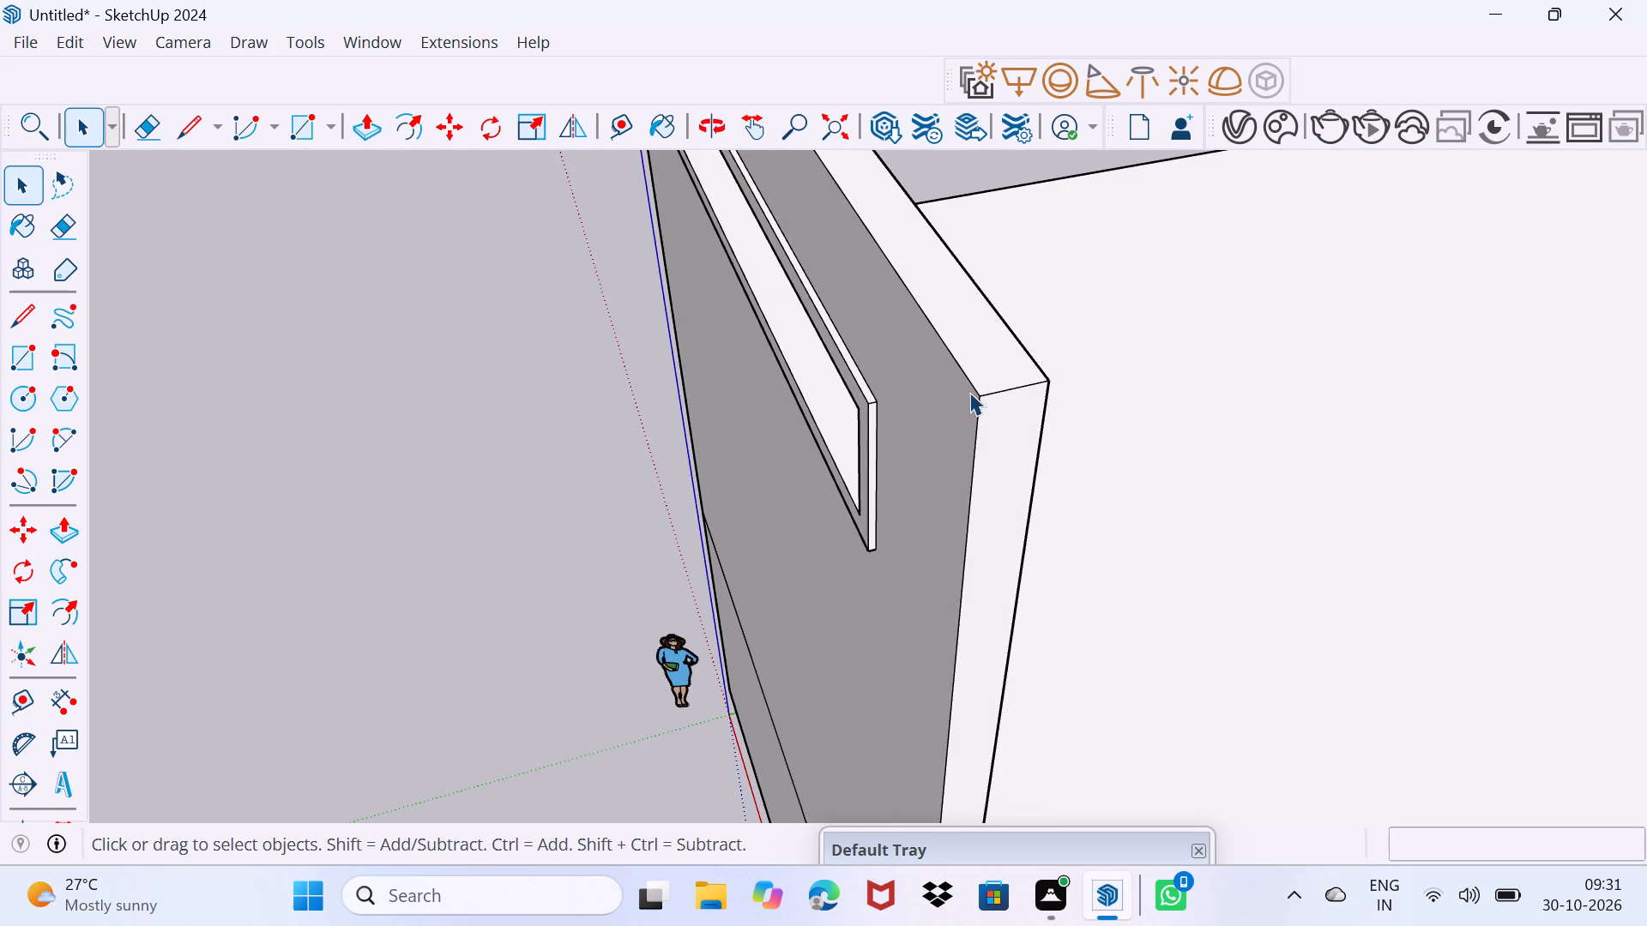
click(971, 365)
key(p)
click(971, 364)
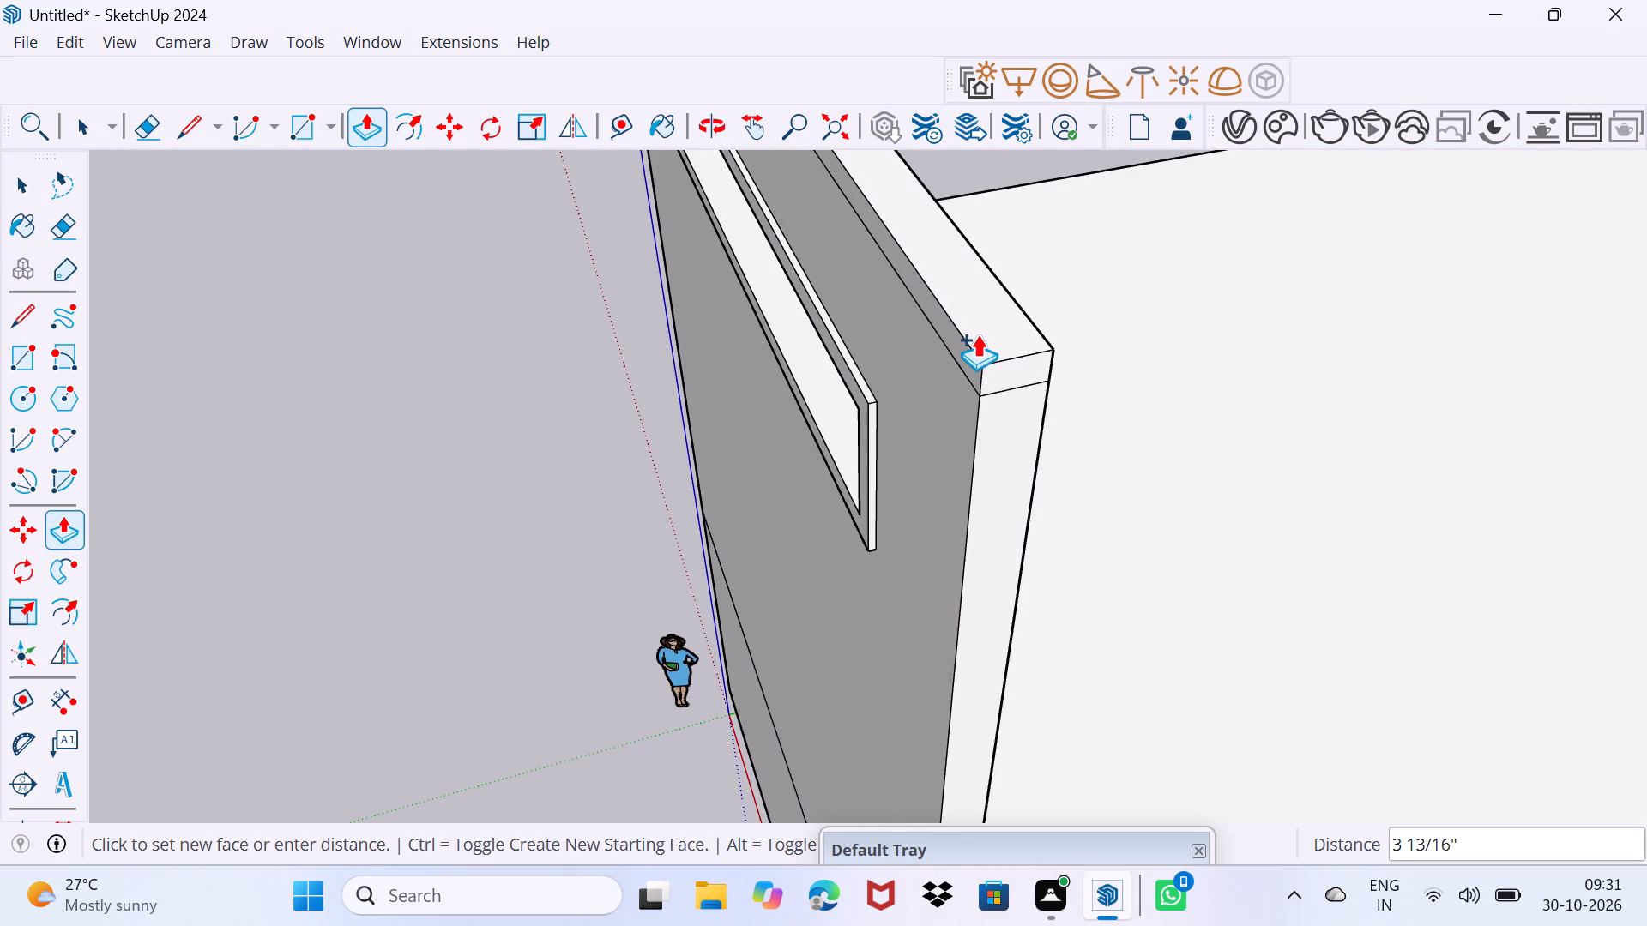
click(977, 334)
key(space)
middle_drag(906, 436, 1063, 361)
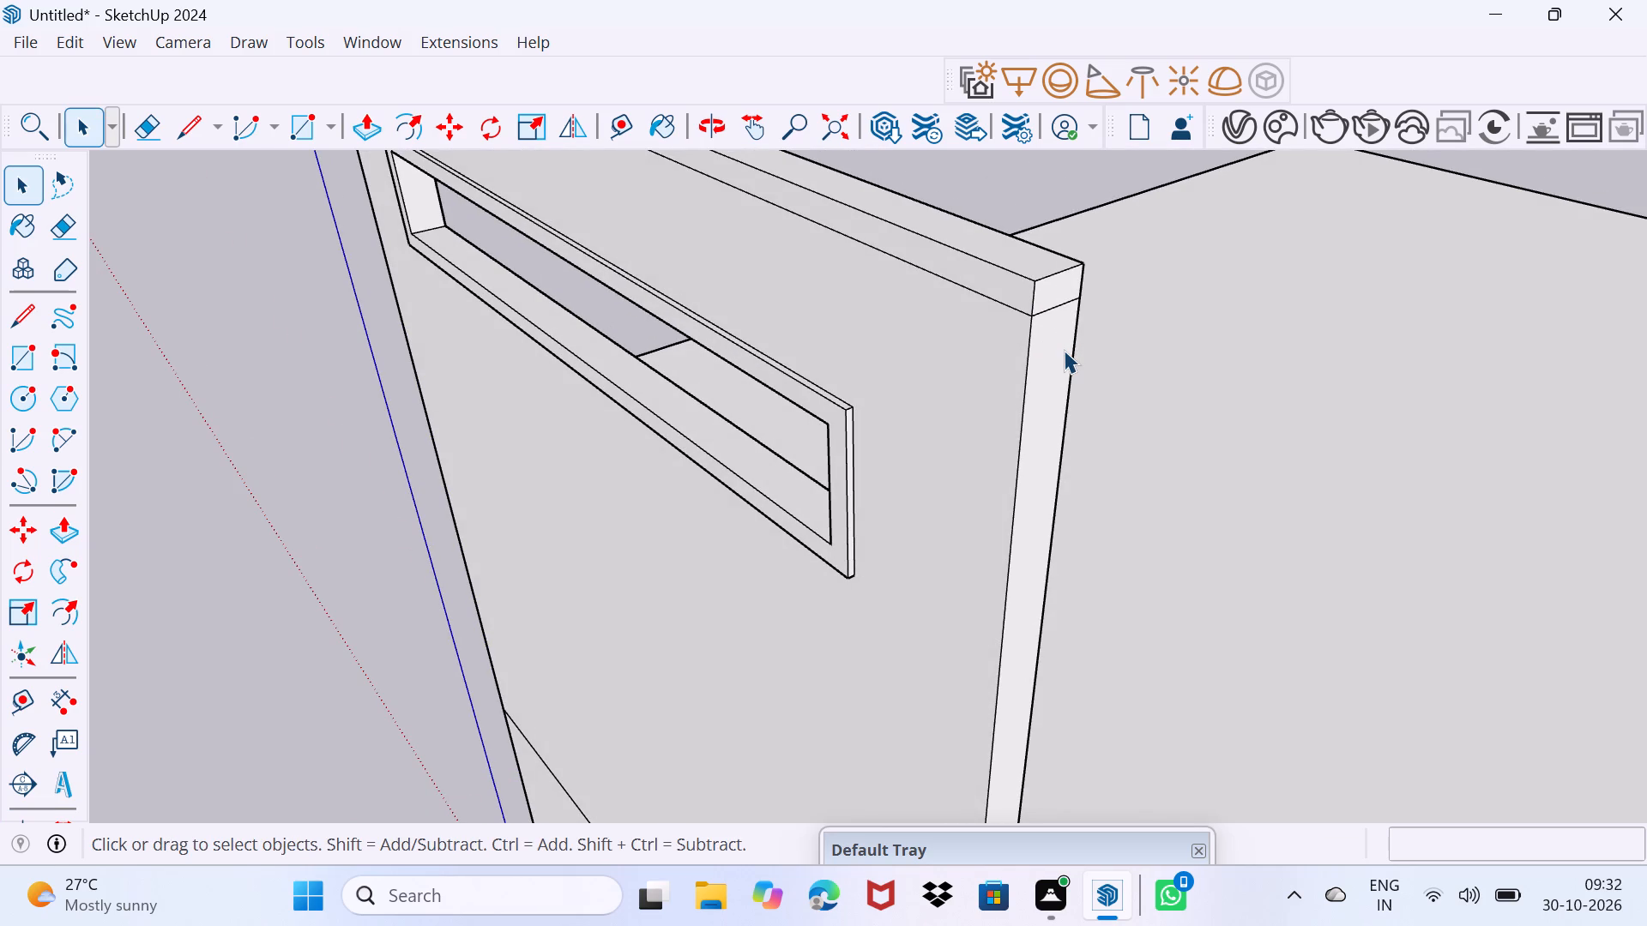
Extend the front face of the parapet's cap strip outward 3".
click(1010, 284)
key(p)
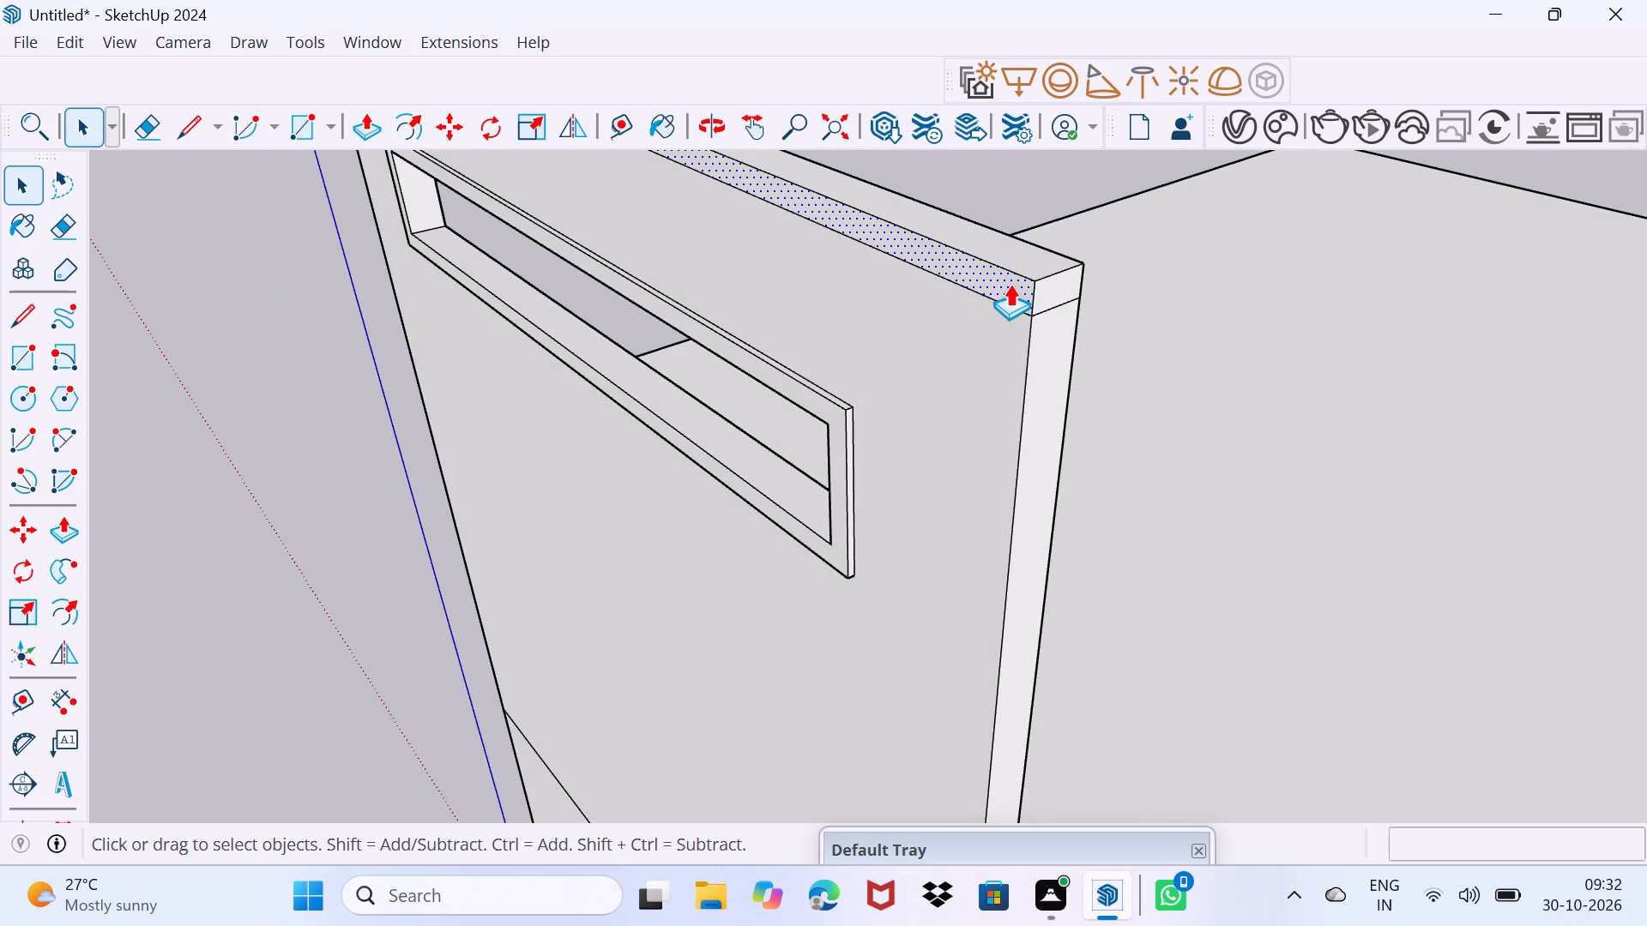
click(1010, 284)
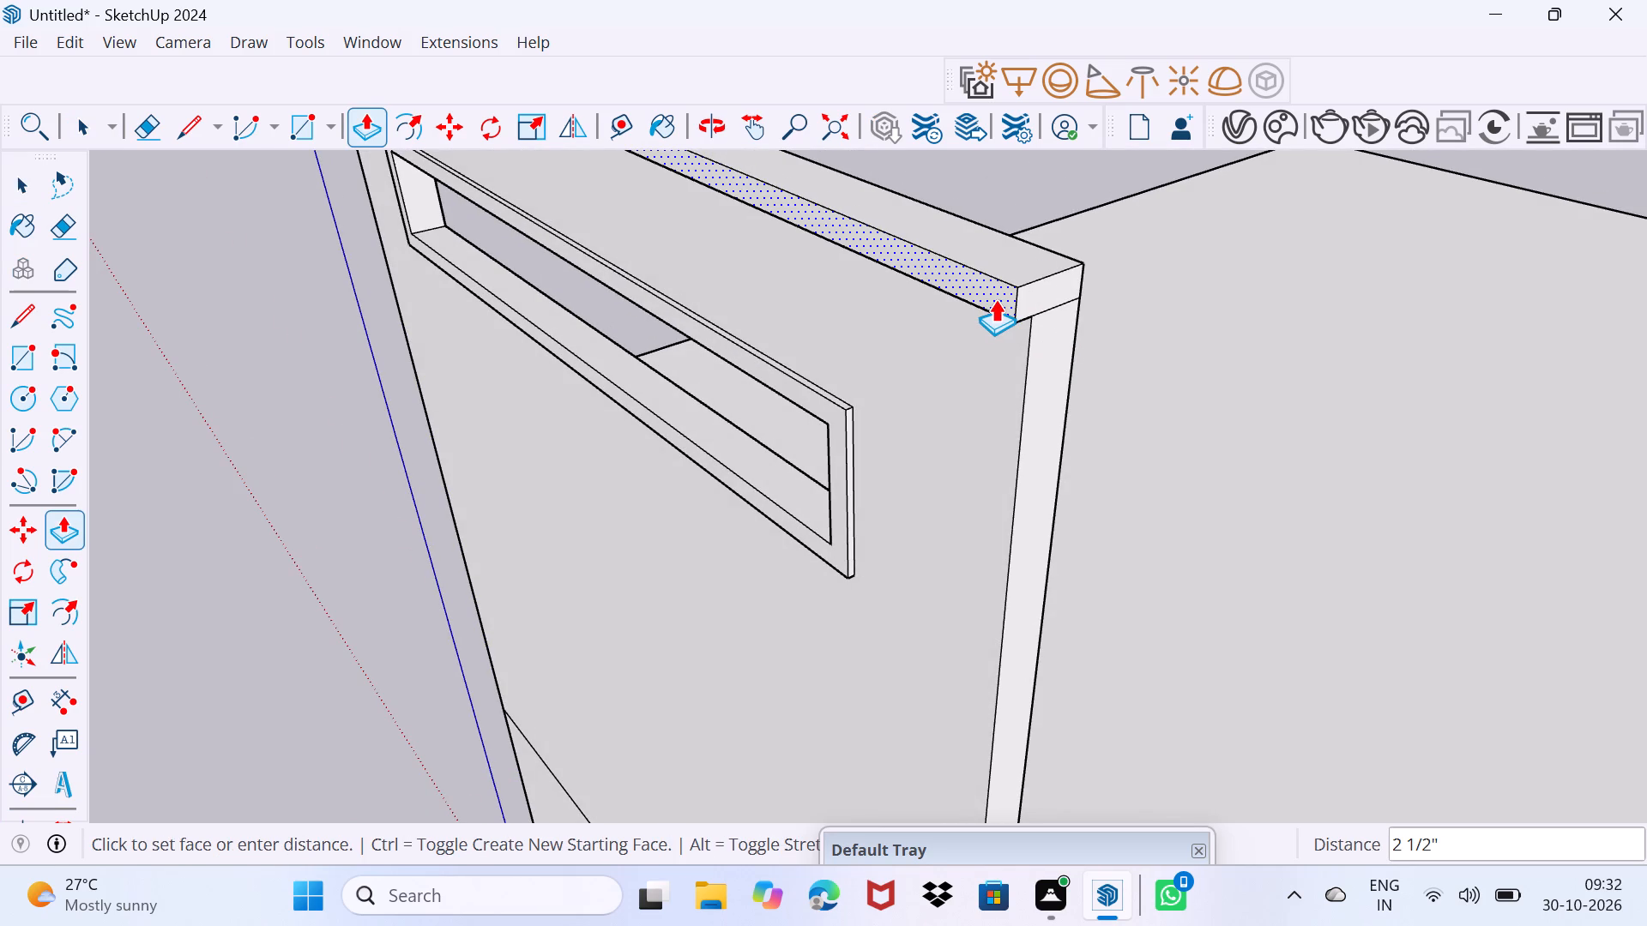
key(3)
key(shift+quotedbl)
key(Return)
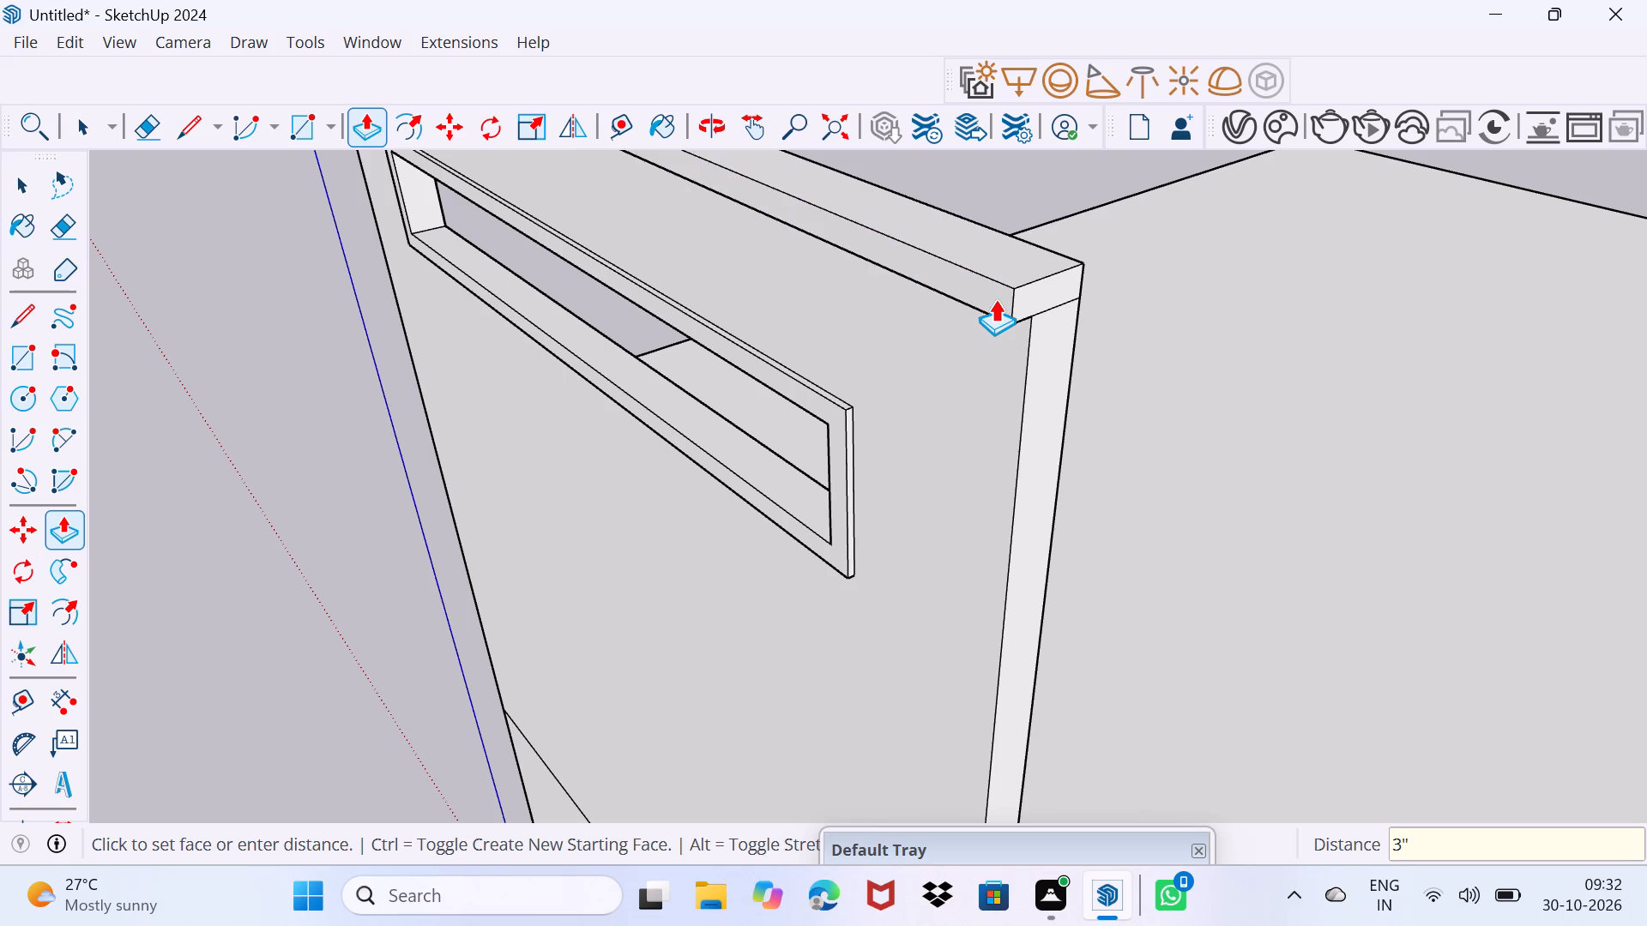
Extend both end faces of the parapet cap outward by the same 3" overhang.
double_click(1056, 298)
middle_drag(1035, 345, 888, 352)
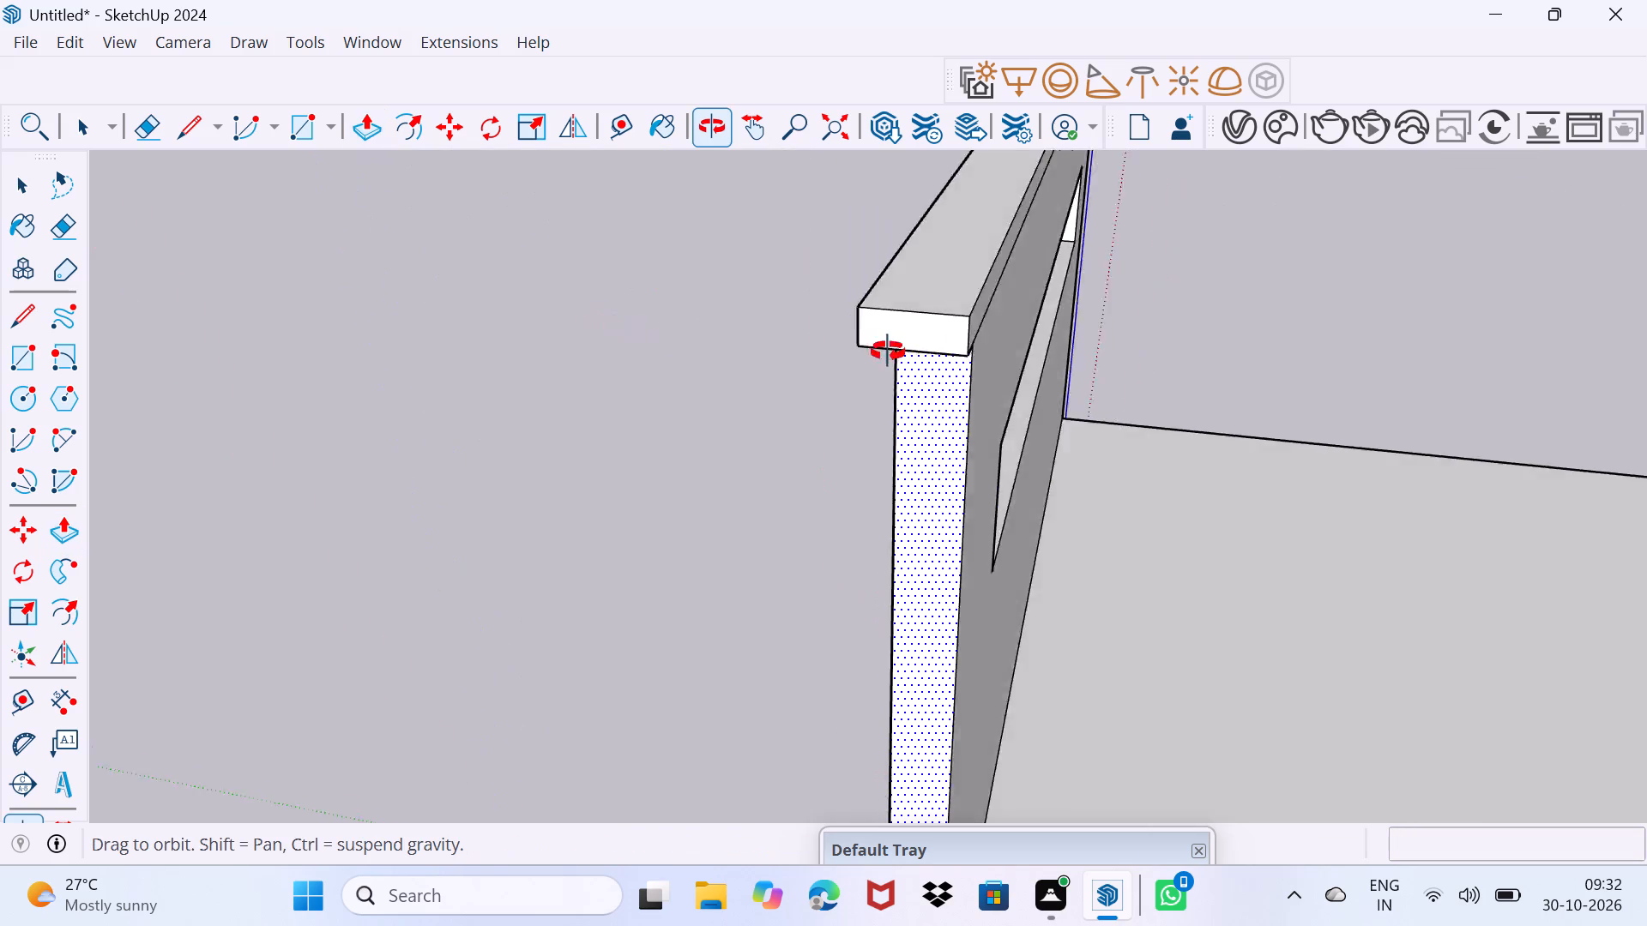
middle_drag(888, 352, 1534, 318)
scroll(795, 386, down, 6)
middle_drag(460, 424, 1034, 328)
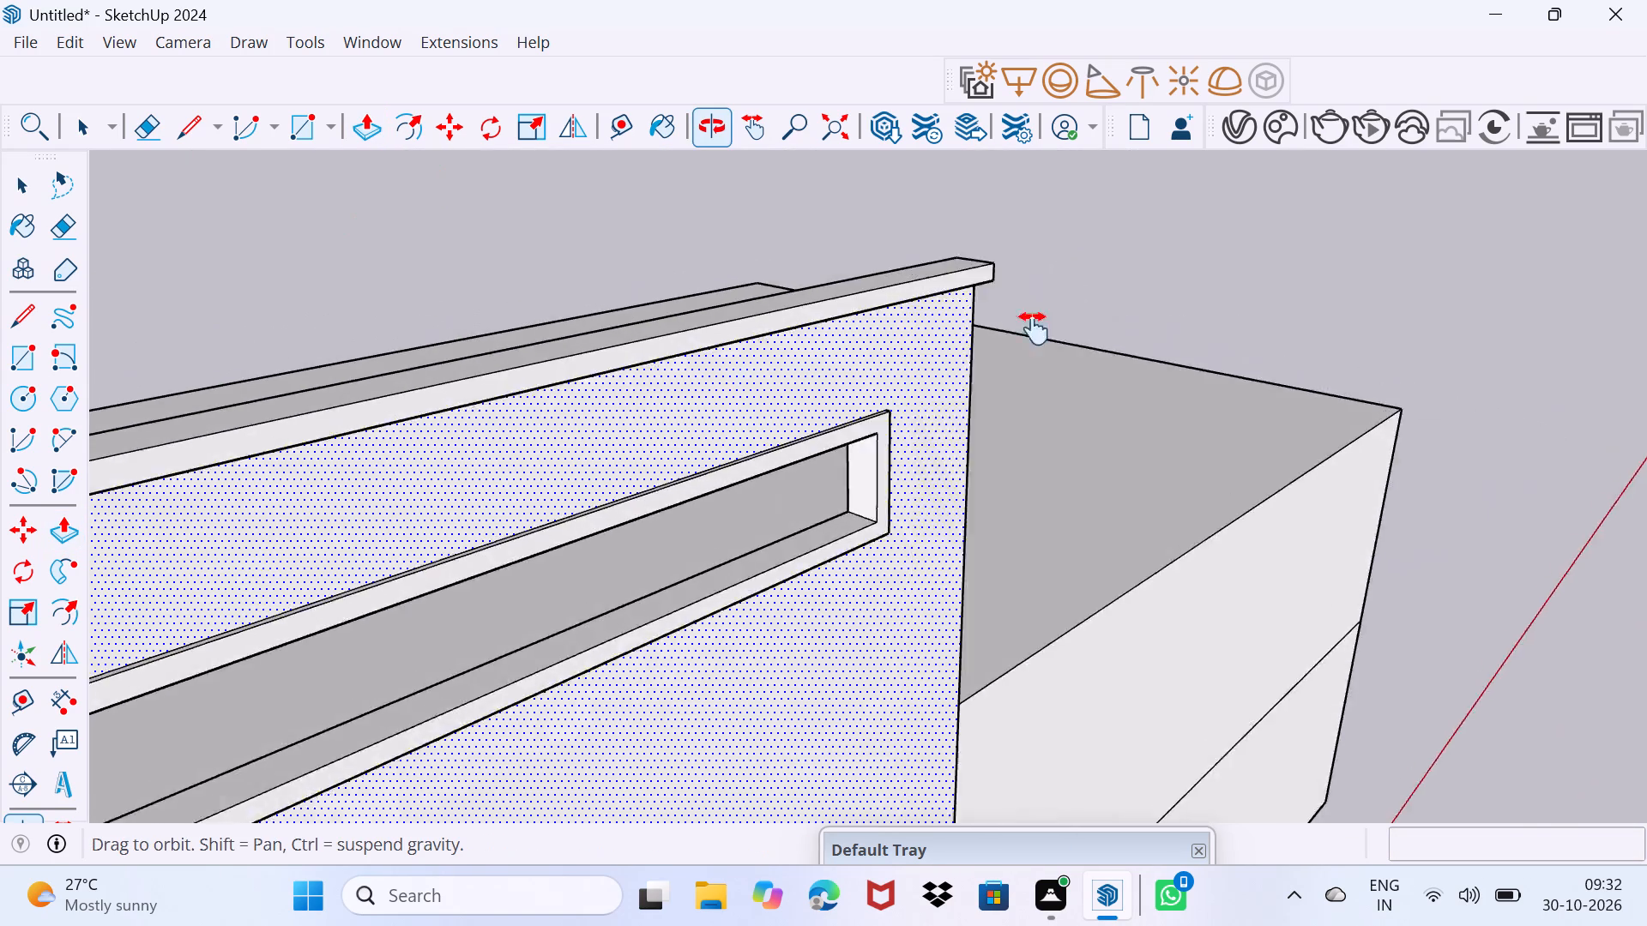
middle_drag(1034, 328, 1455, 244)
double_click(767, 364)
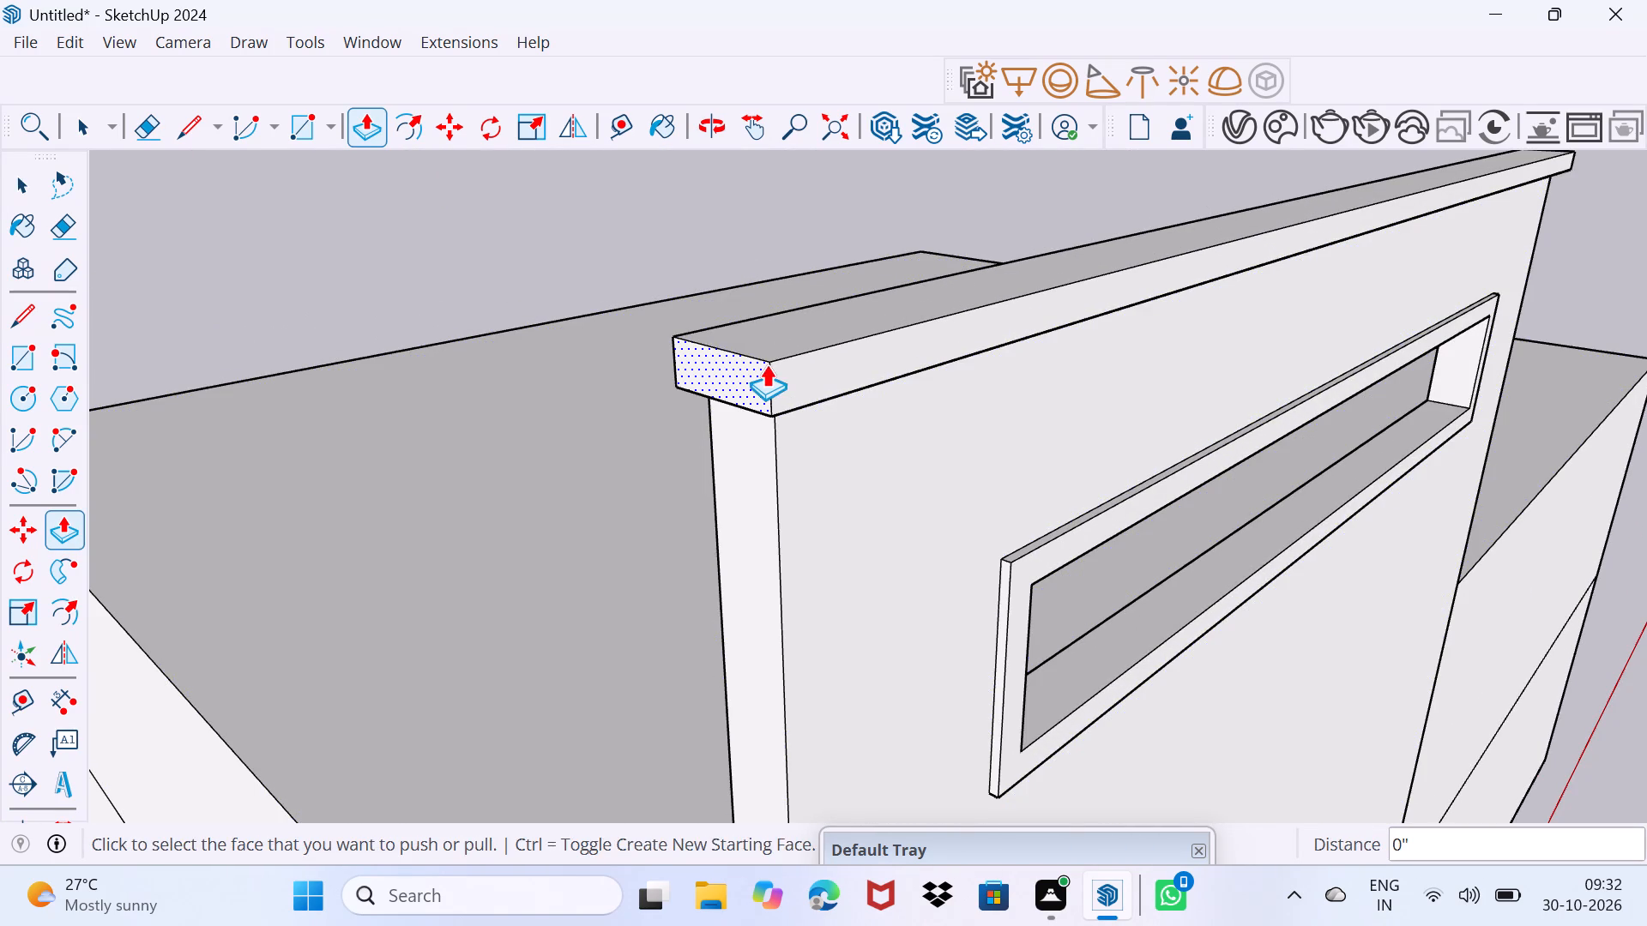
key(space)
Draw a roughly square window rectangle, about 6 1/2 ft per side, on the bay's front face below the parapet opening.
scroll(808, 423, down, 3)
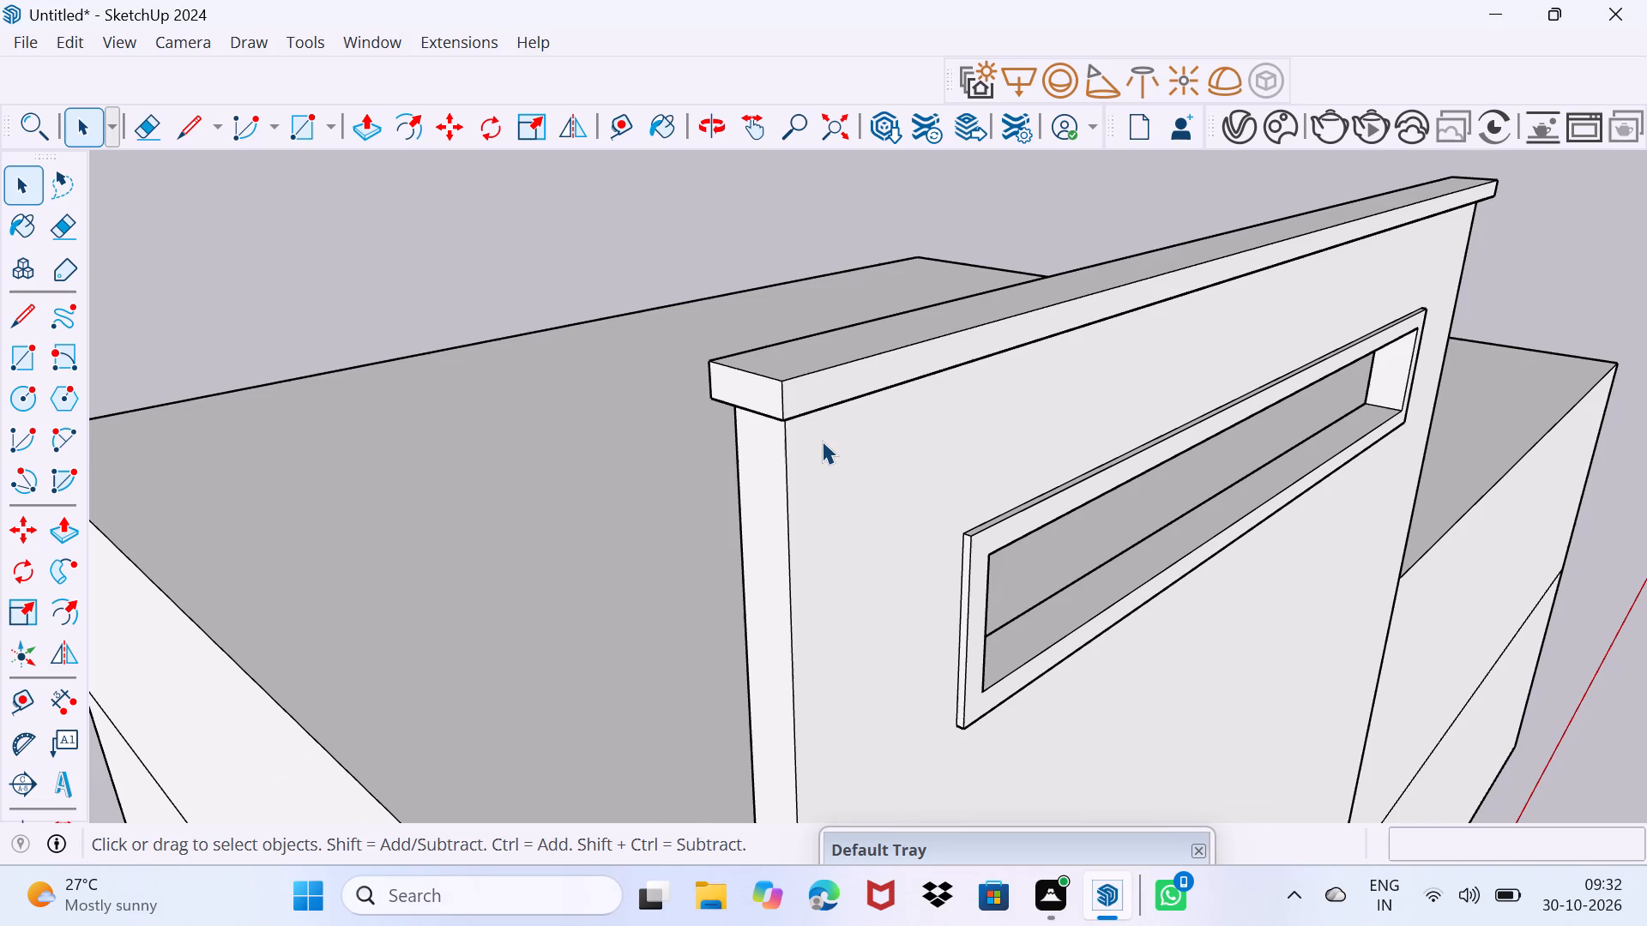
scroll(823, 453, down, 2)
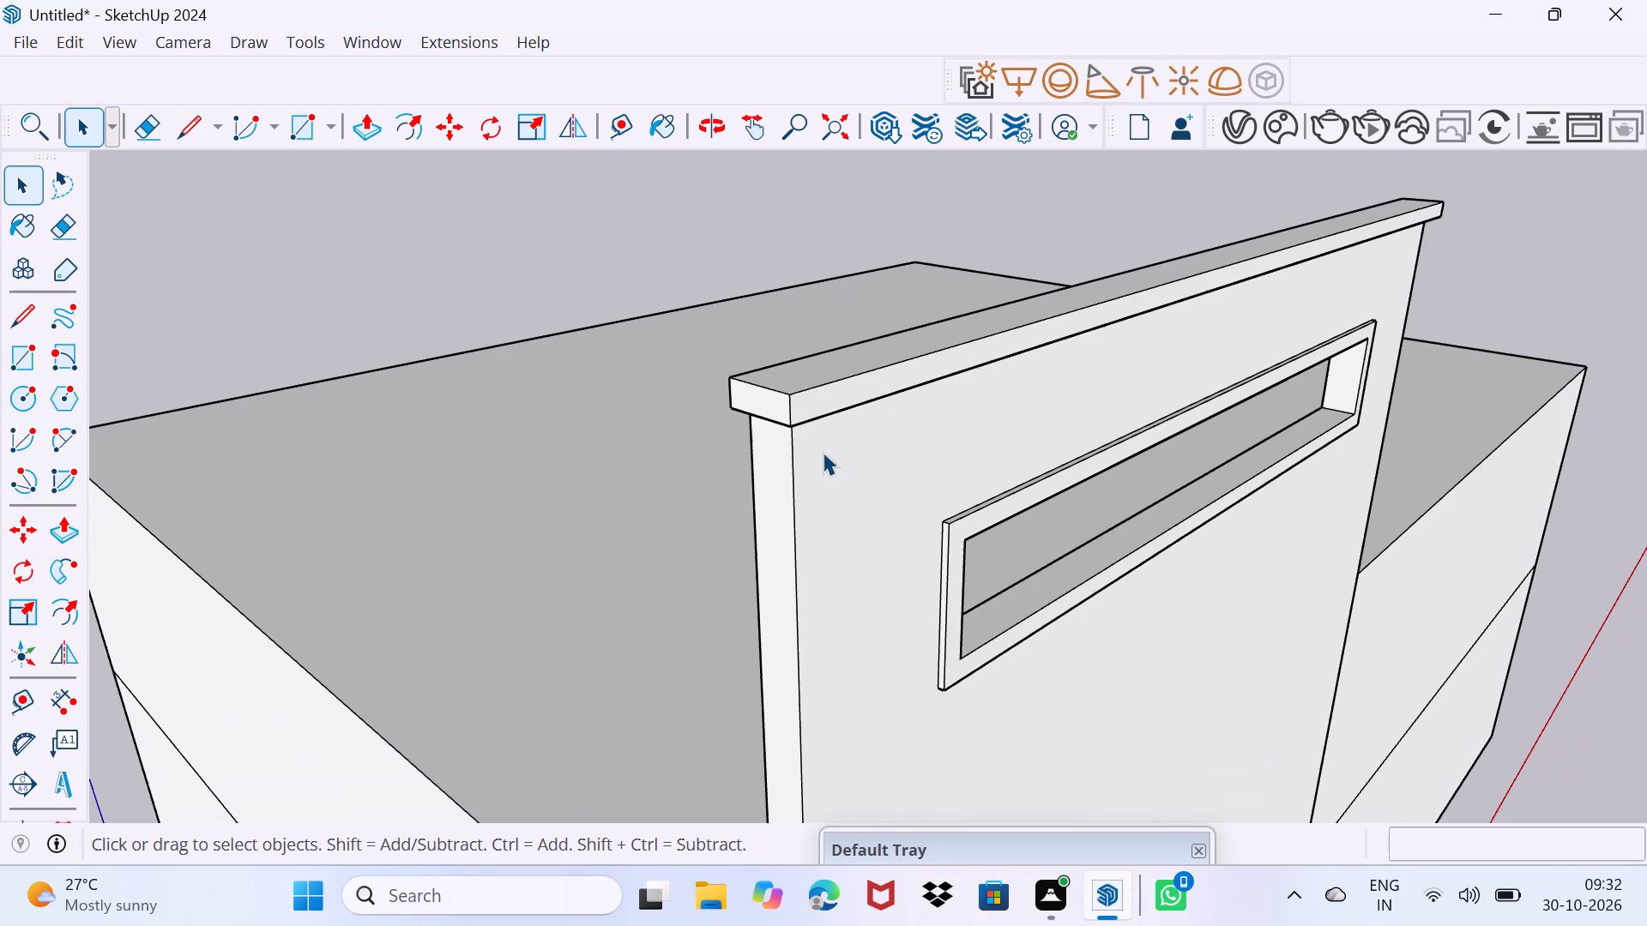
key(space)
scroll(849, 459, down, 4)
middle_drag(1035, 640, 793, 568)
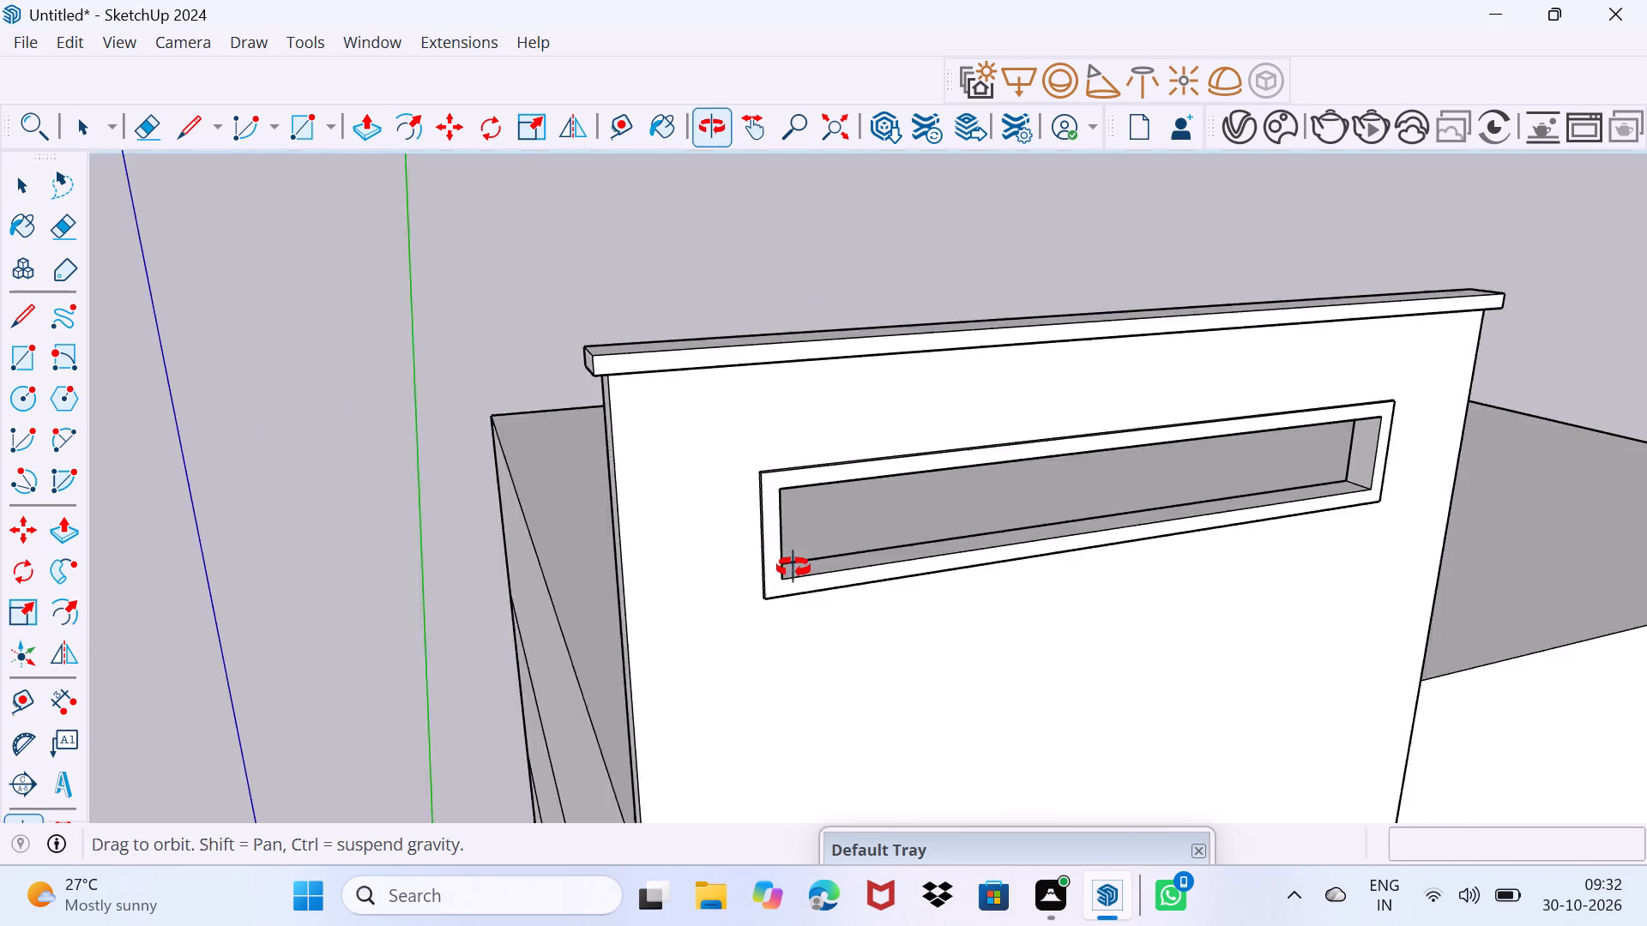
middle_drag(793, 568, 702, 339)
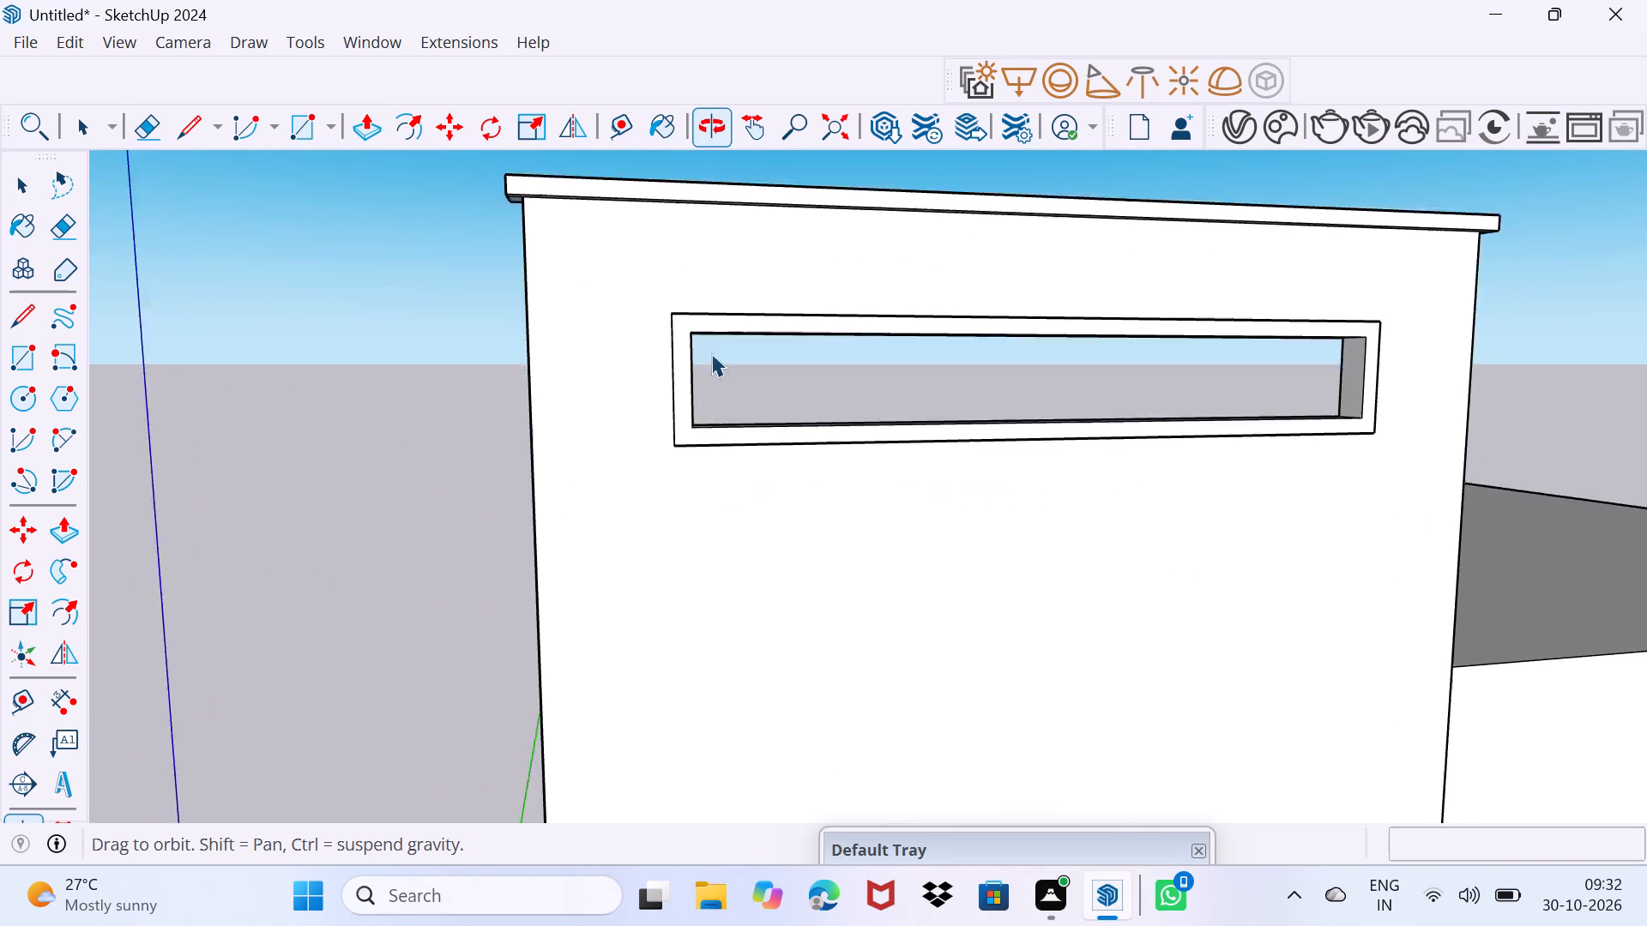
scroll(840, 466, down, 1)
middle_drag(890, 535, 867, 325)
scroll(869, 449, down, 2)
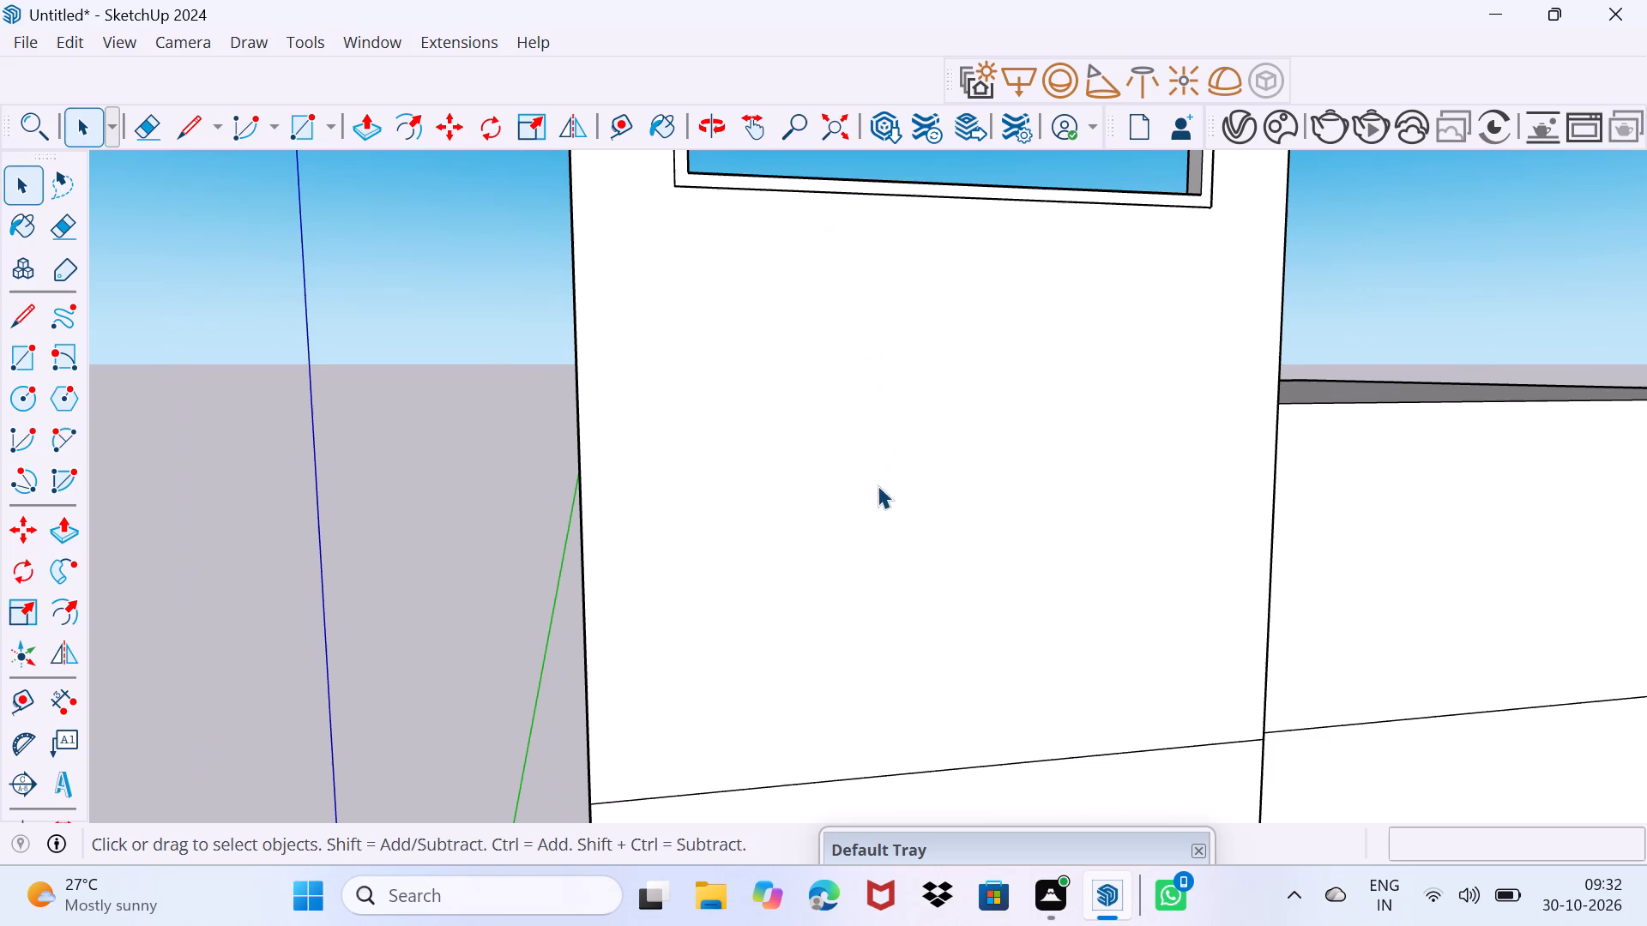
middle_drag(878, 486, 882, 454)
key(r)
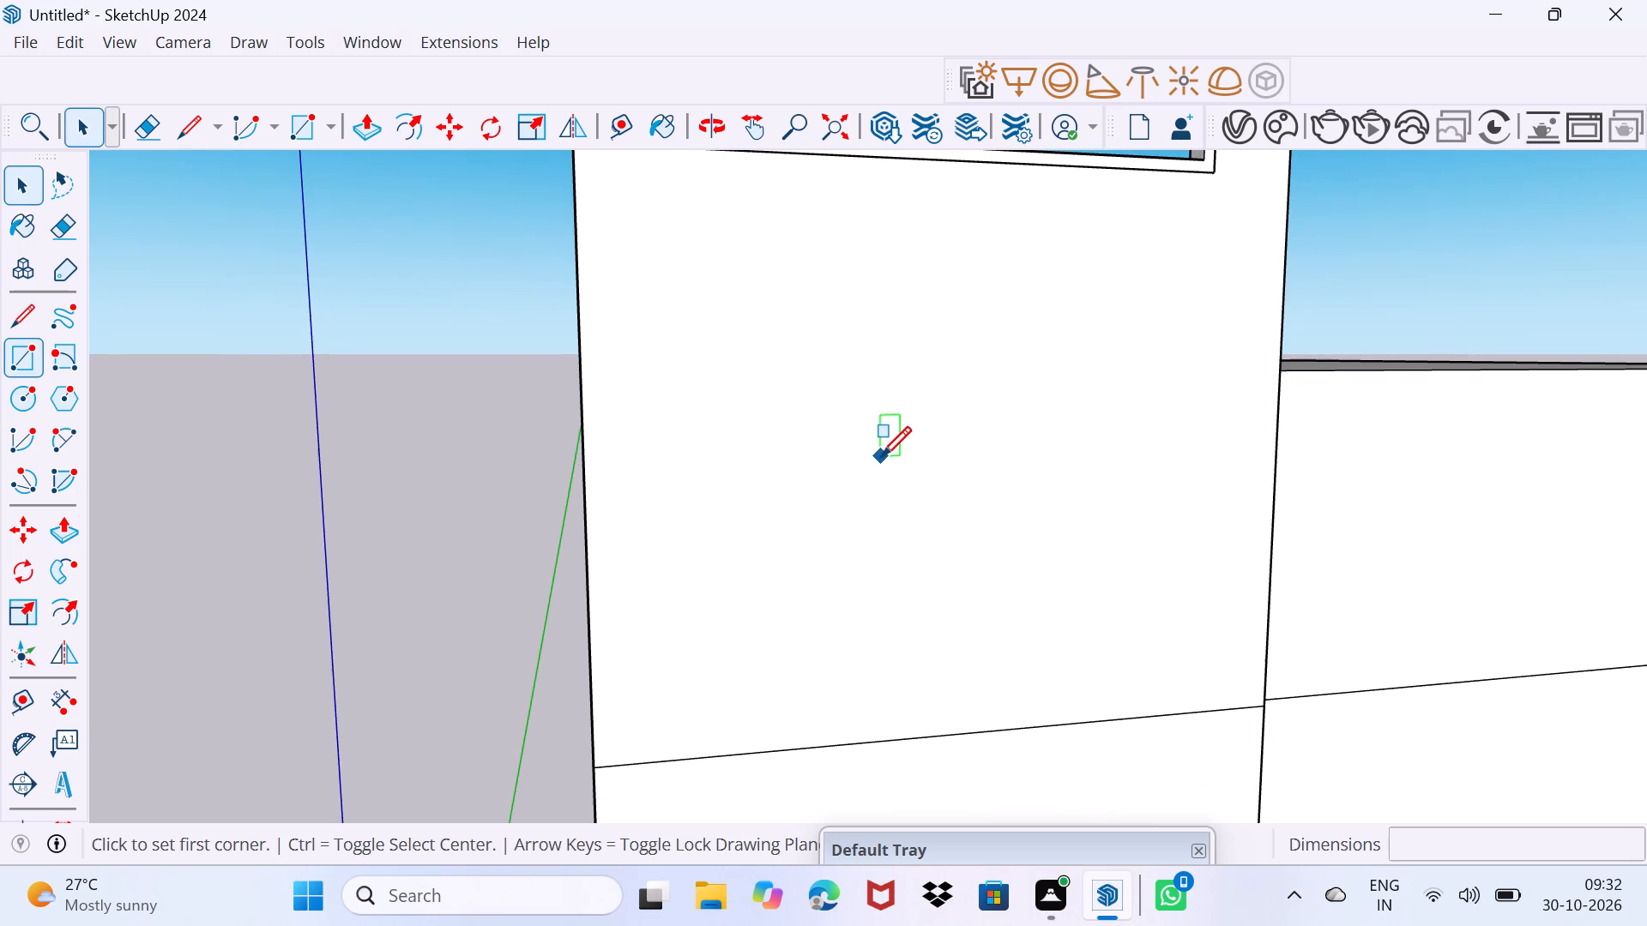
click(841, 408)
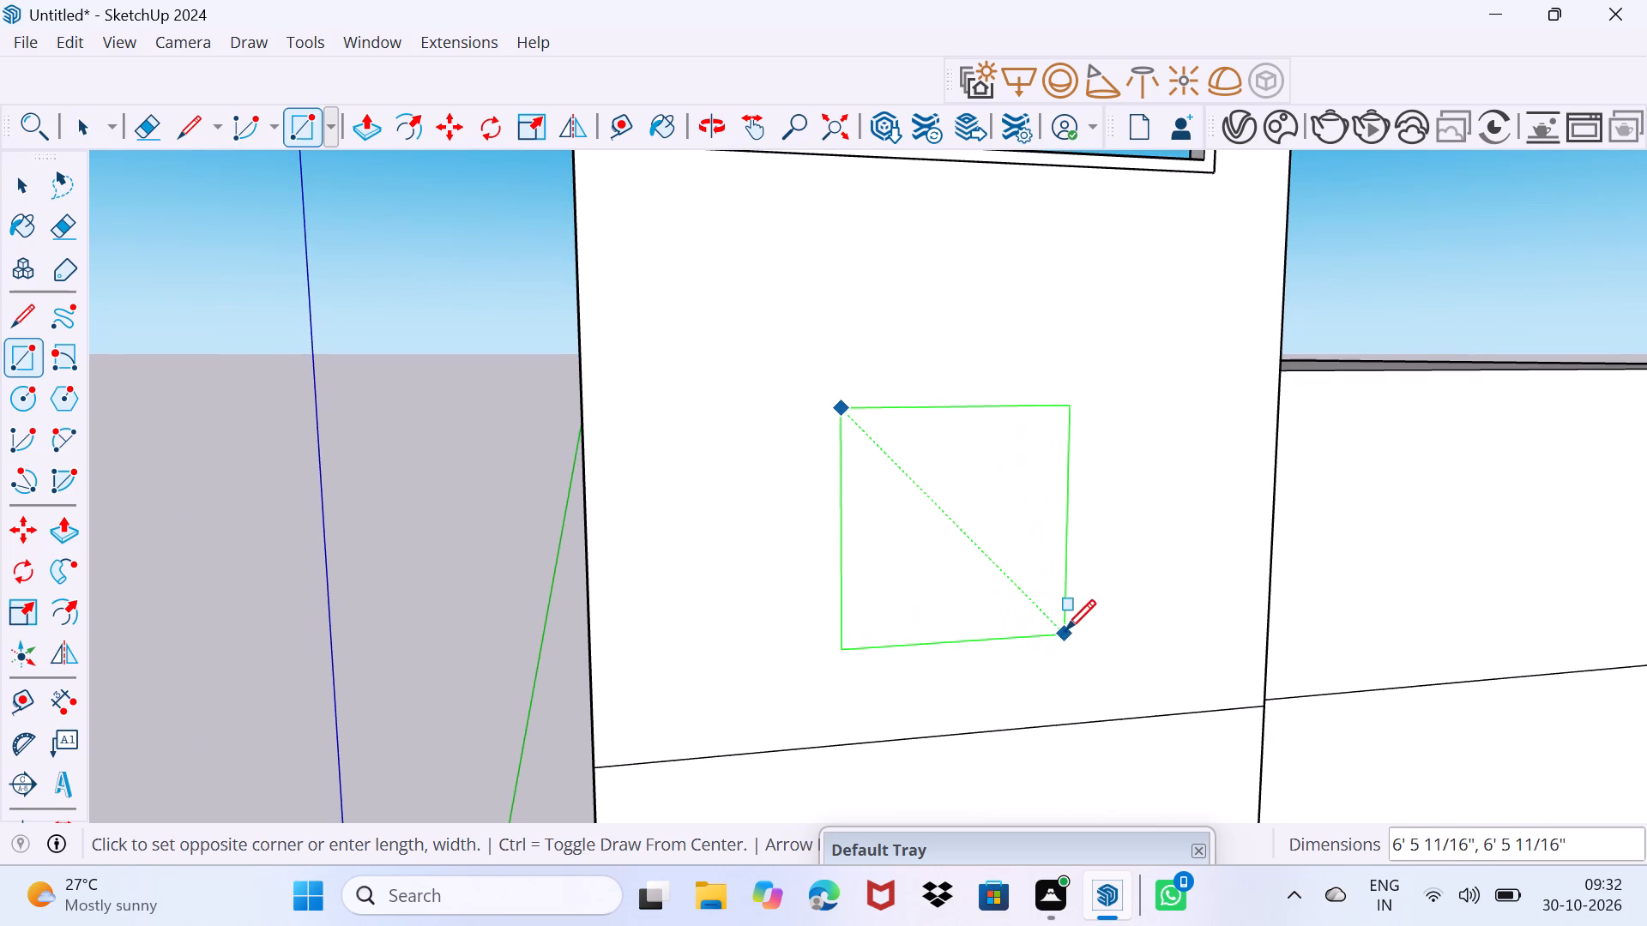
click(1078, 643)
key(space)
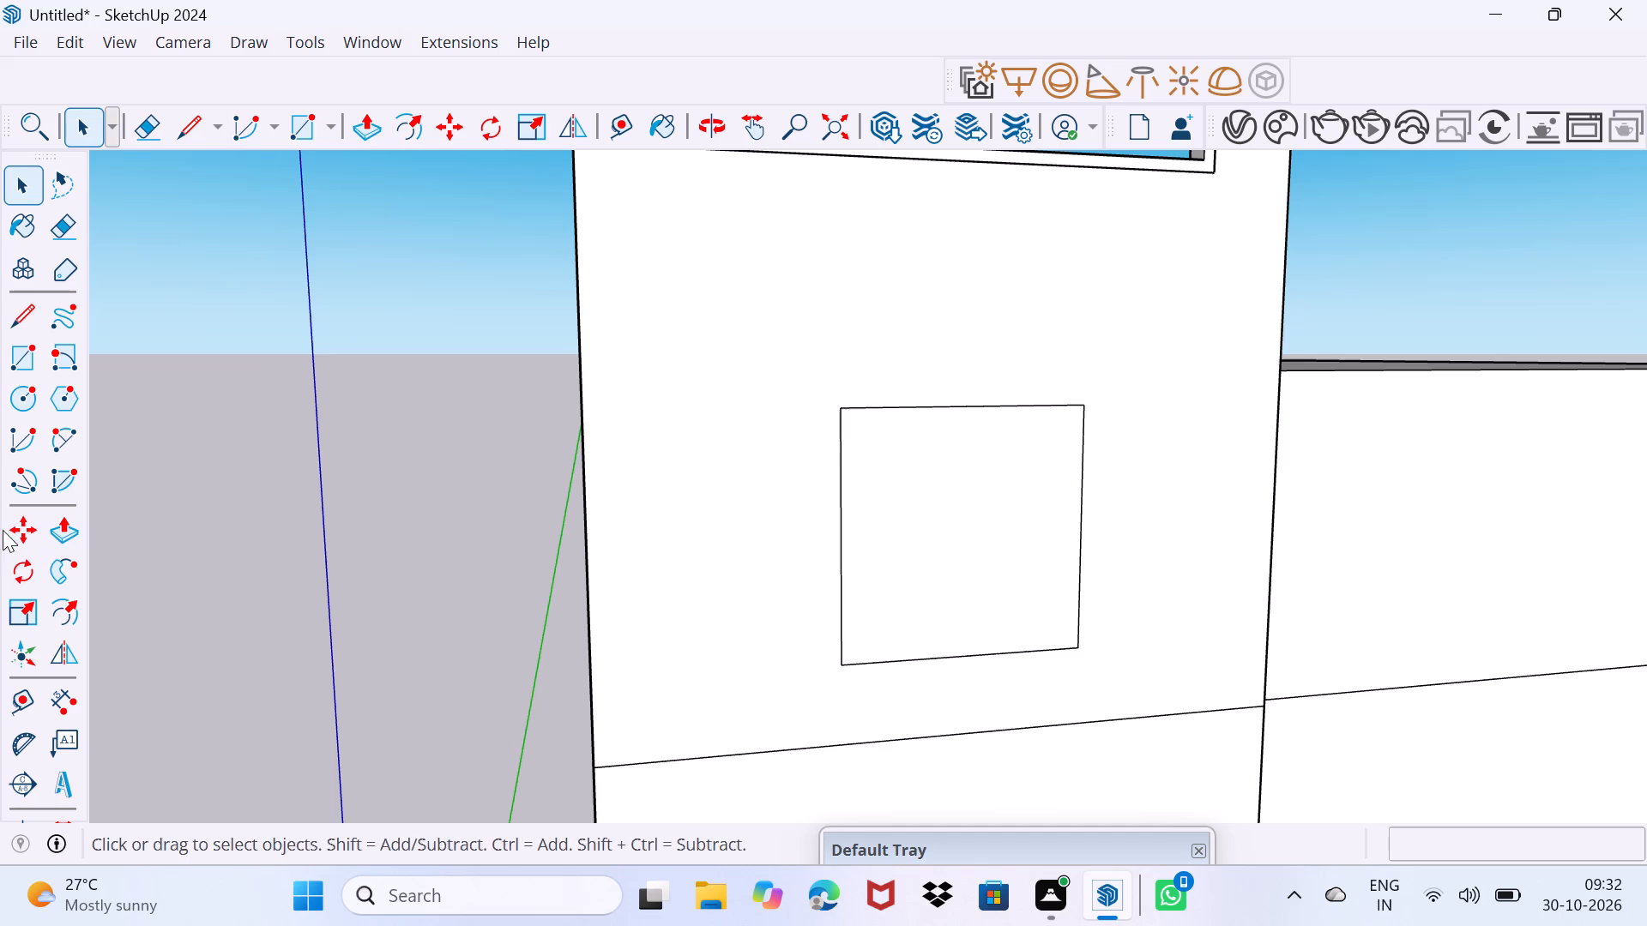
Offset the square window outline inward about 6 7/8" to form a border.
click(67, 604)
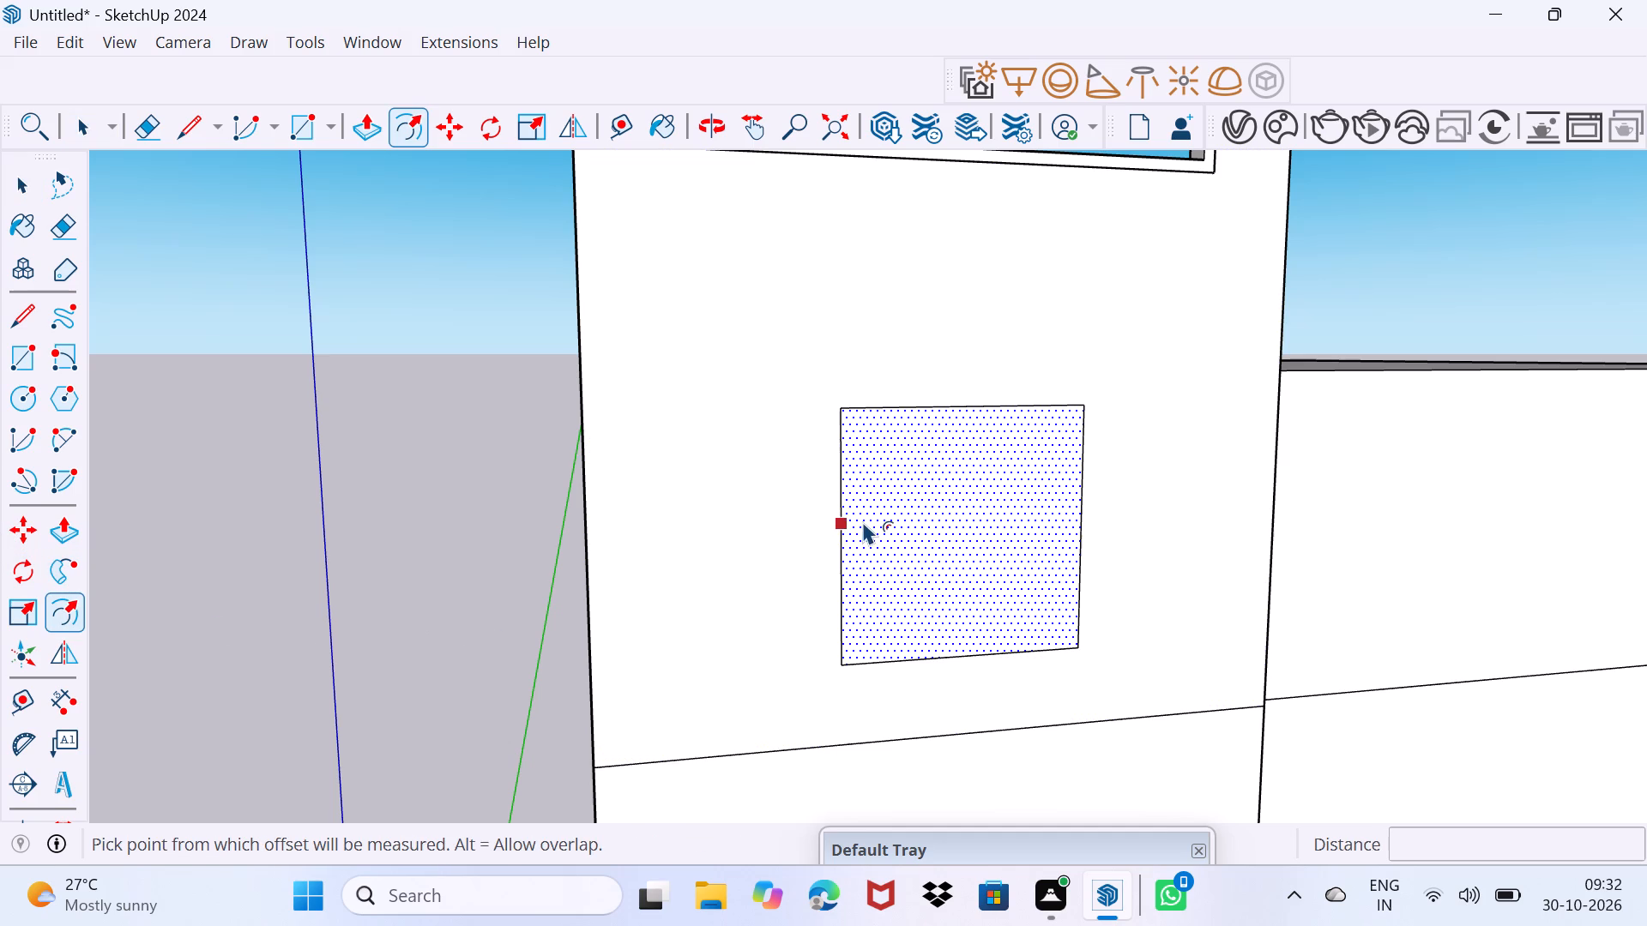
click(863, 521)
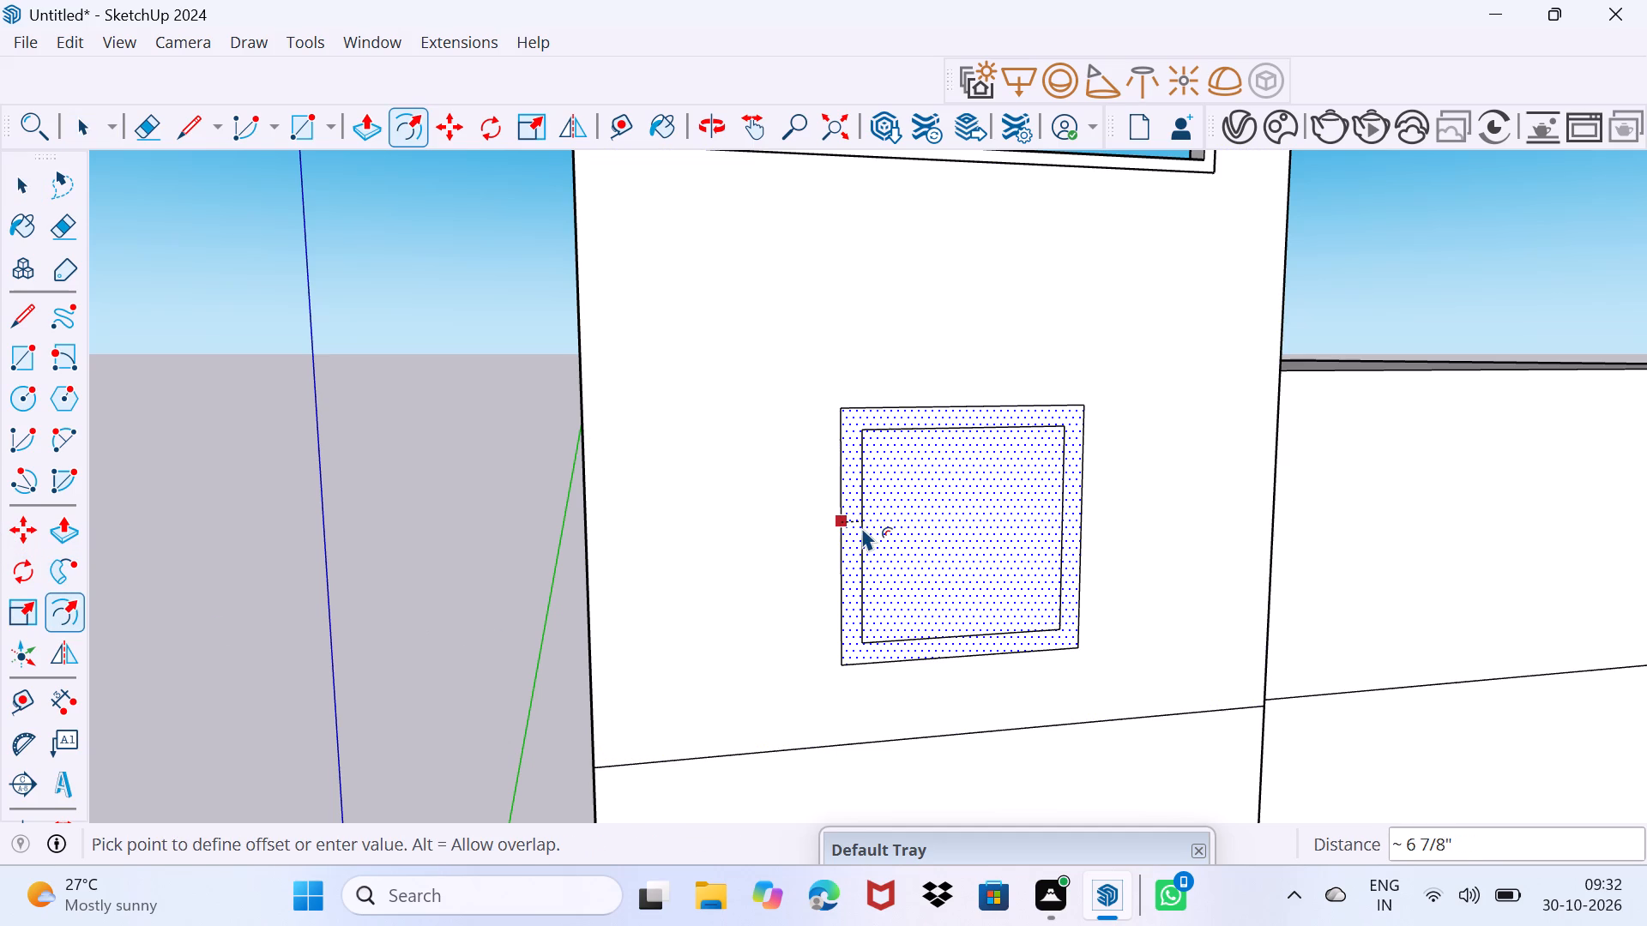
click(860, 527)
key(space)
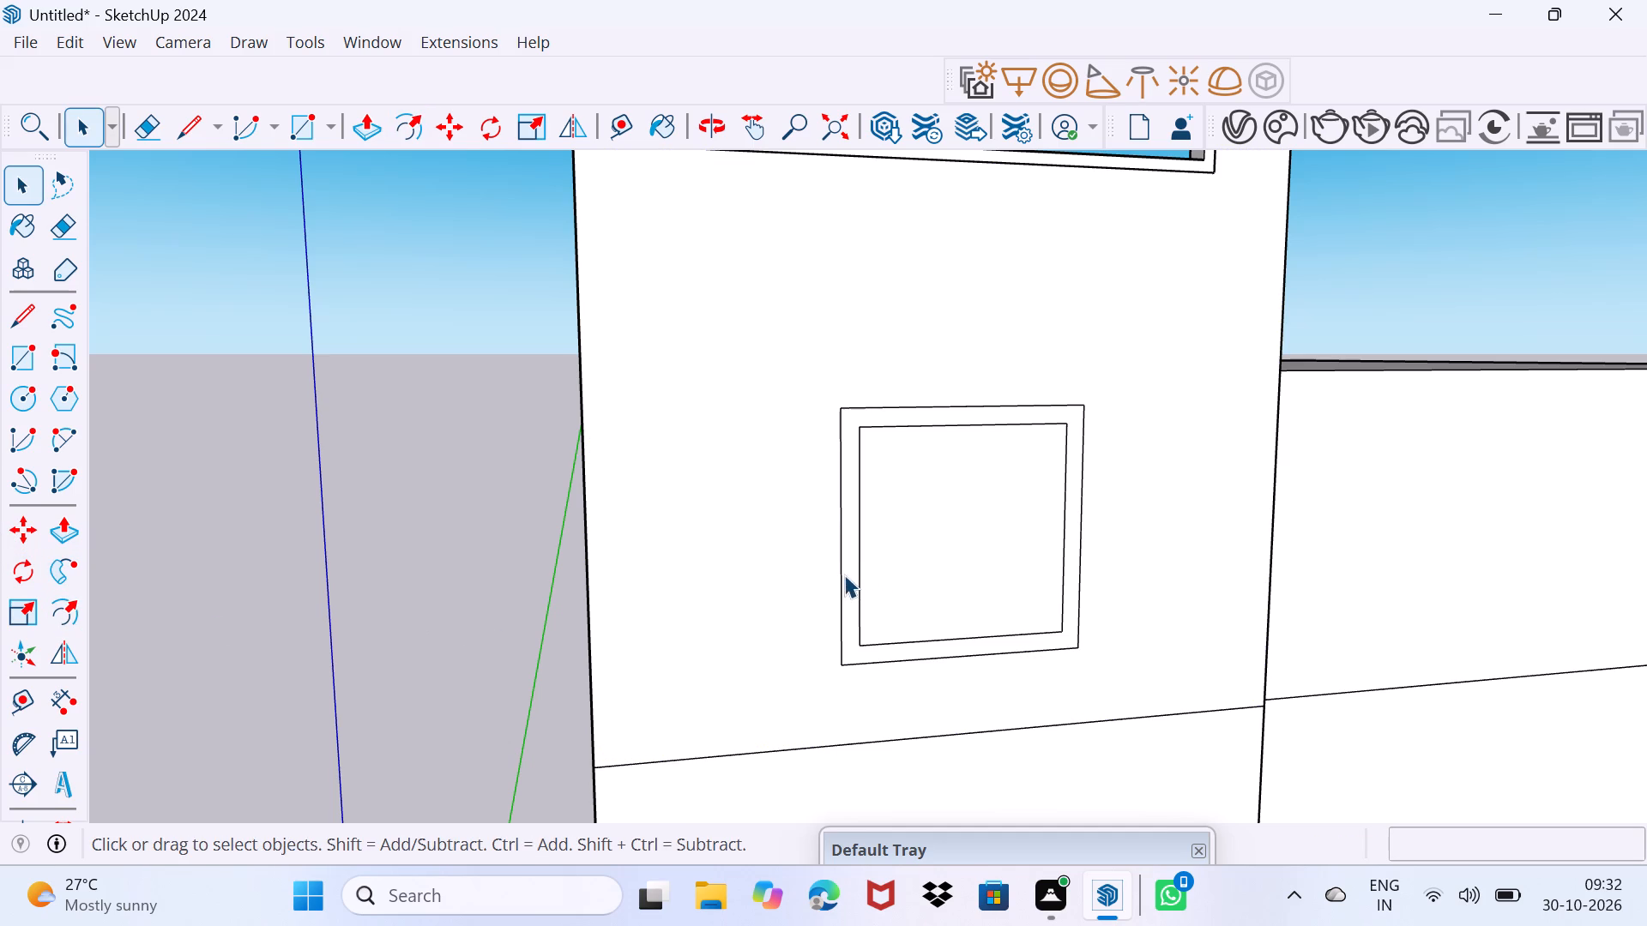
Pull the square window's border out 1 3/16", matching the projection of the parapet opening's frame.
click(846, 574)
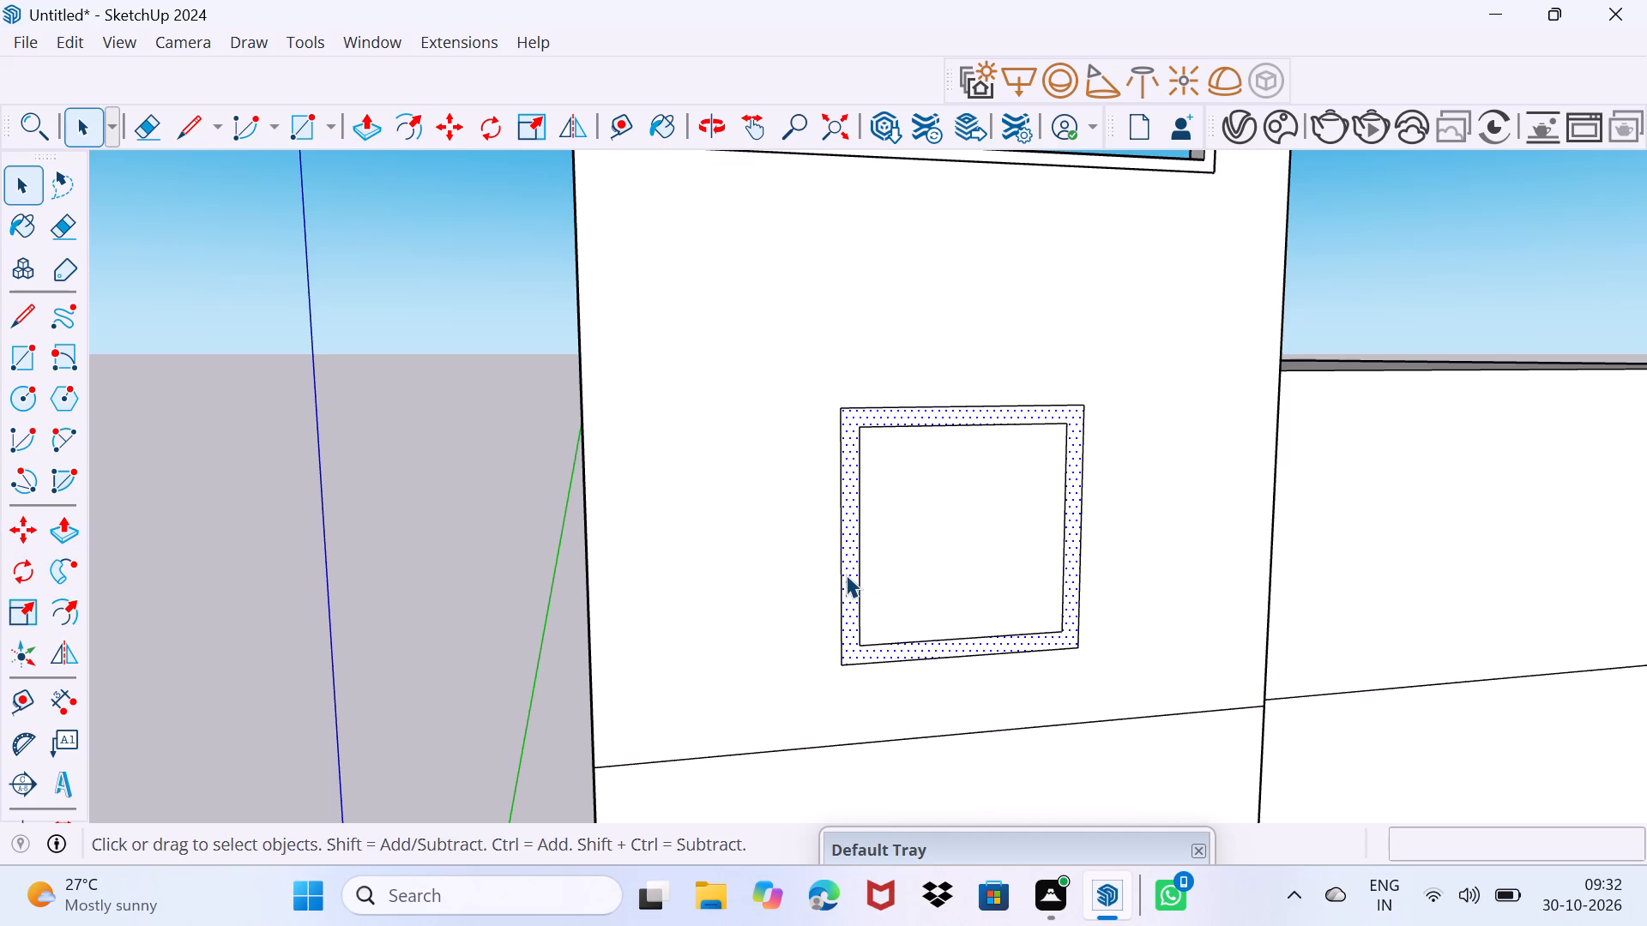
middle_drag(846, 574, 842, 701)
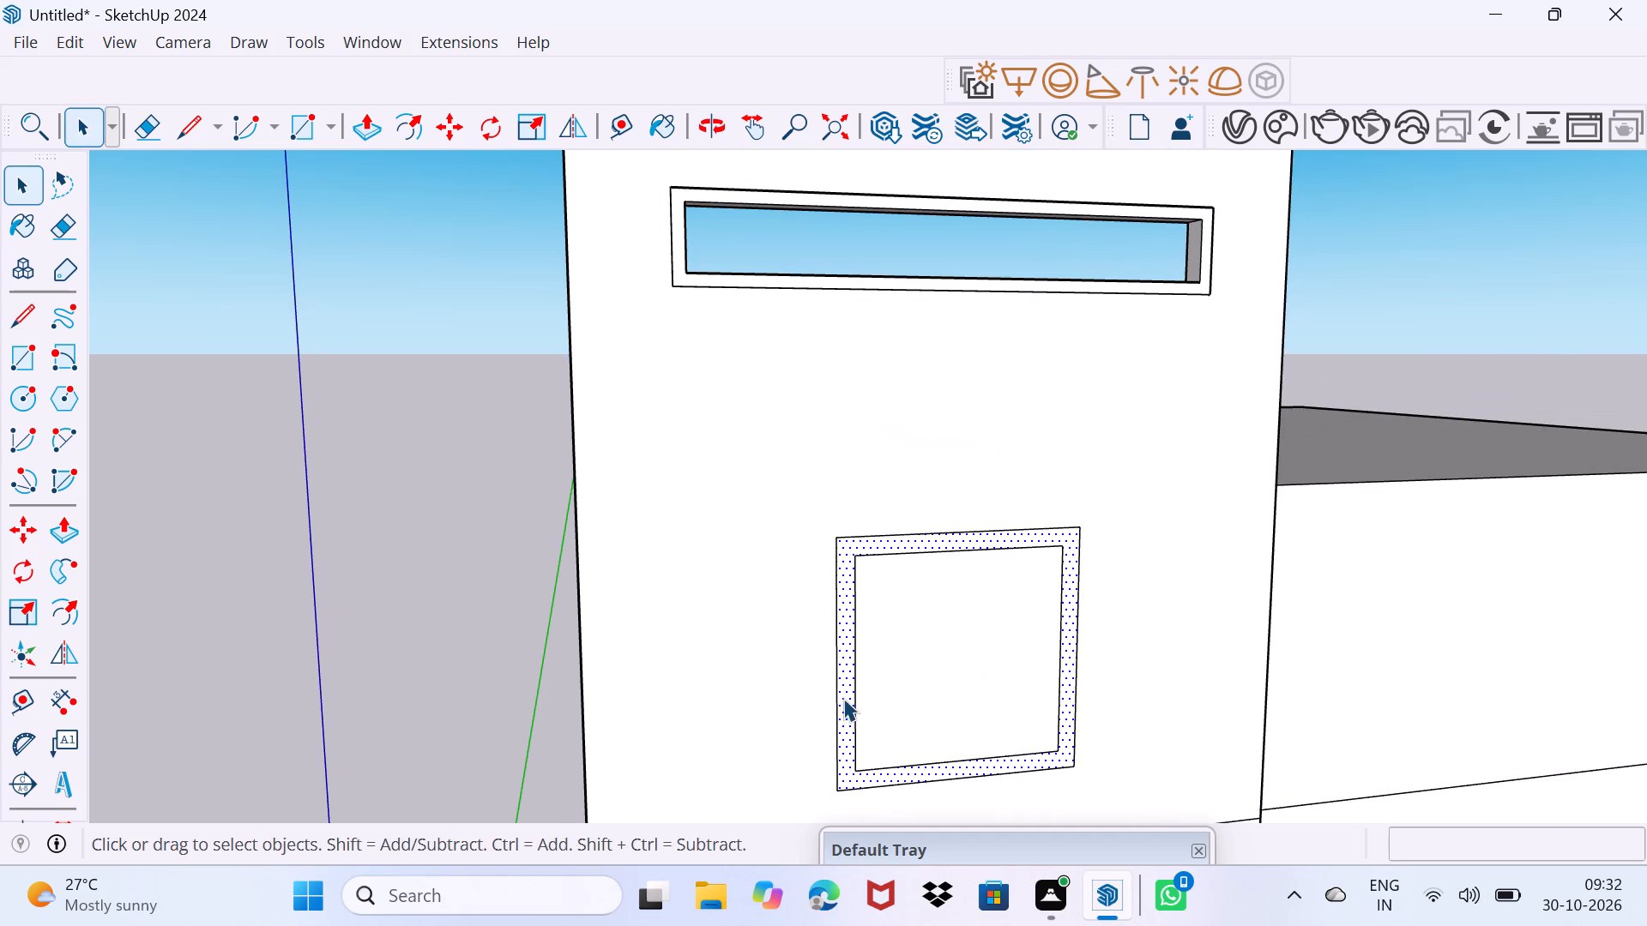
key(p)
click(849, 617)
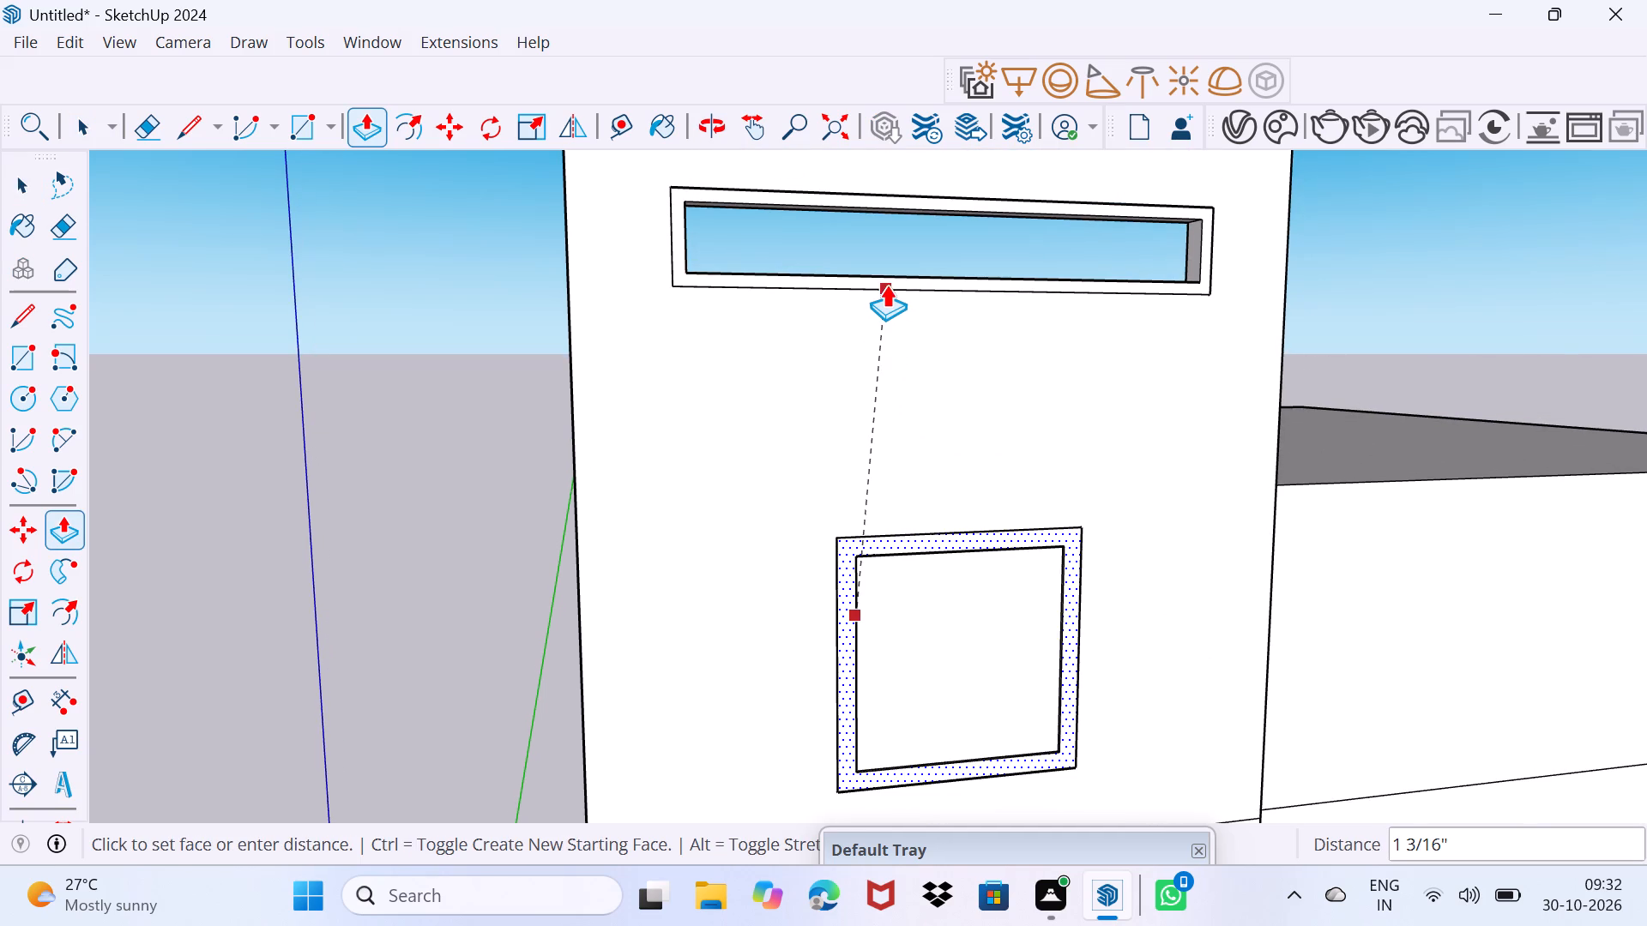
click(886, 285)
key(space)
drag(878, 612, 889, 525)
Push the face inside the square window frame slightly inward to recess it.
middle_drag(757, 580, 869, 553)
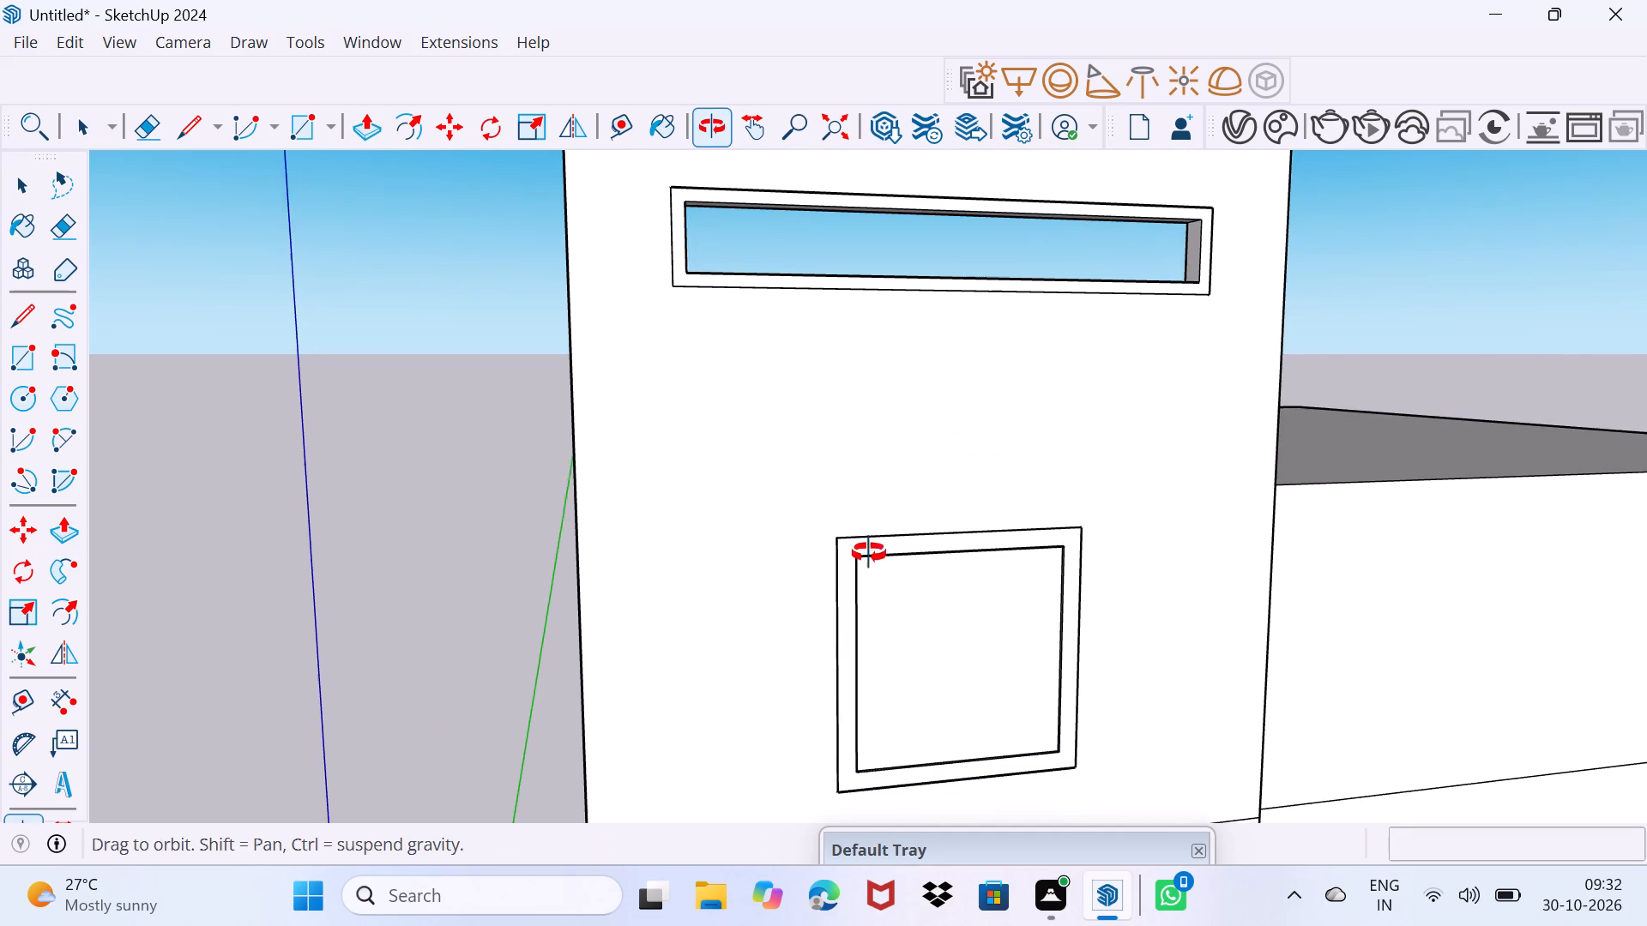
middle_drag(869, 553, 923, 520)
click(934, 640)
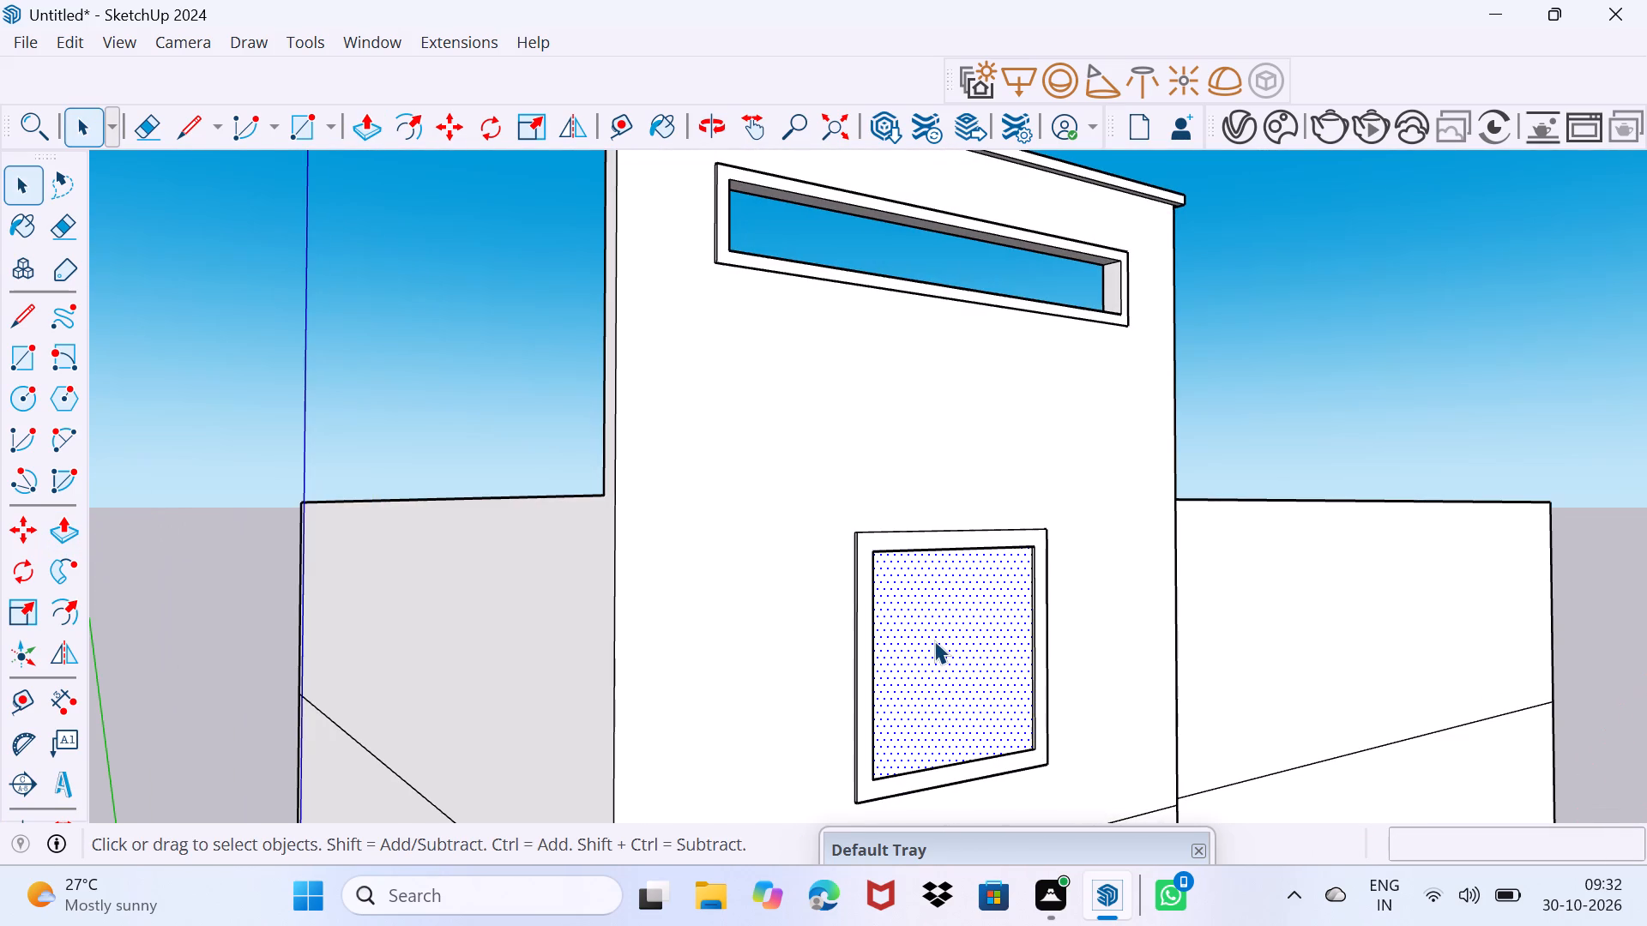
key(p)
click(934, 640)
click(923, 636)
key(space)
drag(882, 712, 932, 632)
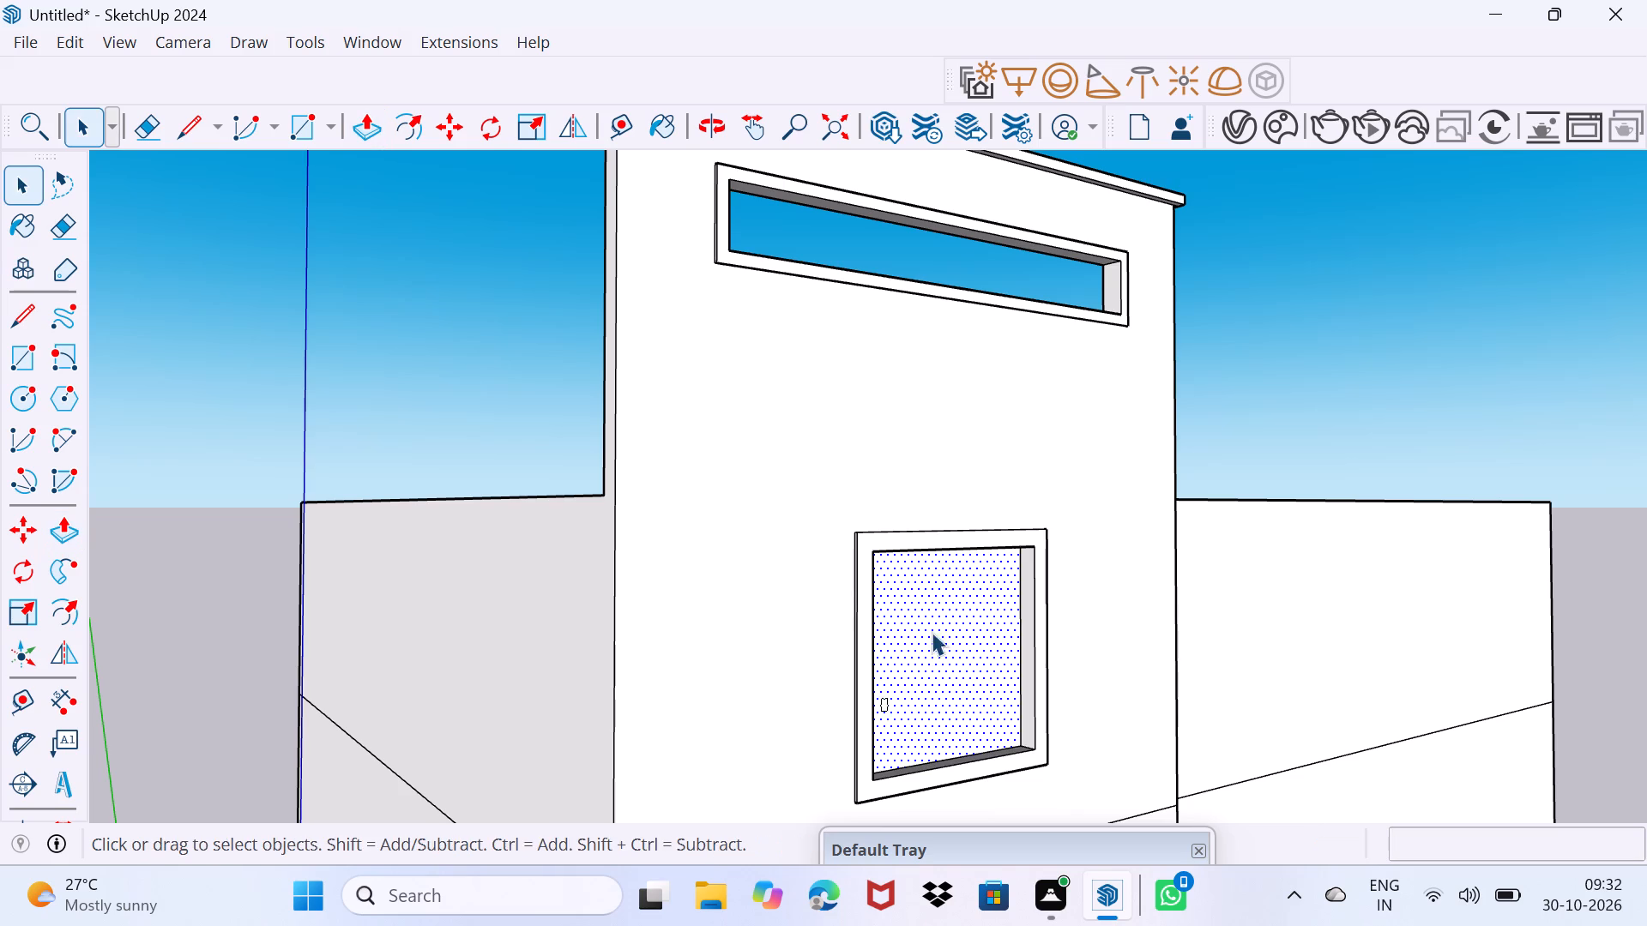
drag(932, 632, 936, 626)
middle_drag(938, 632, 685, 327)
scroll(695, 331, down, 3)
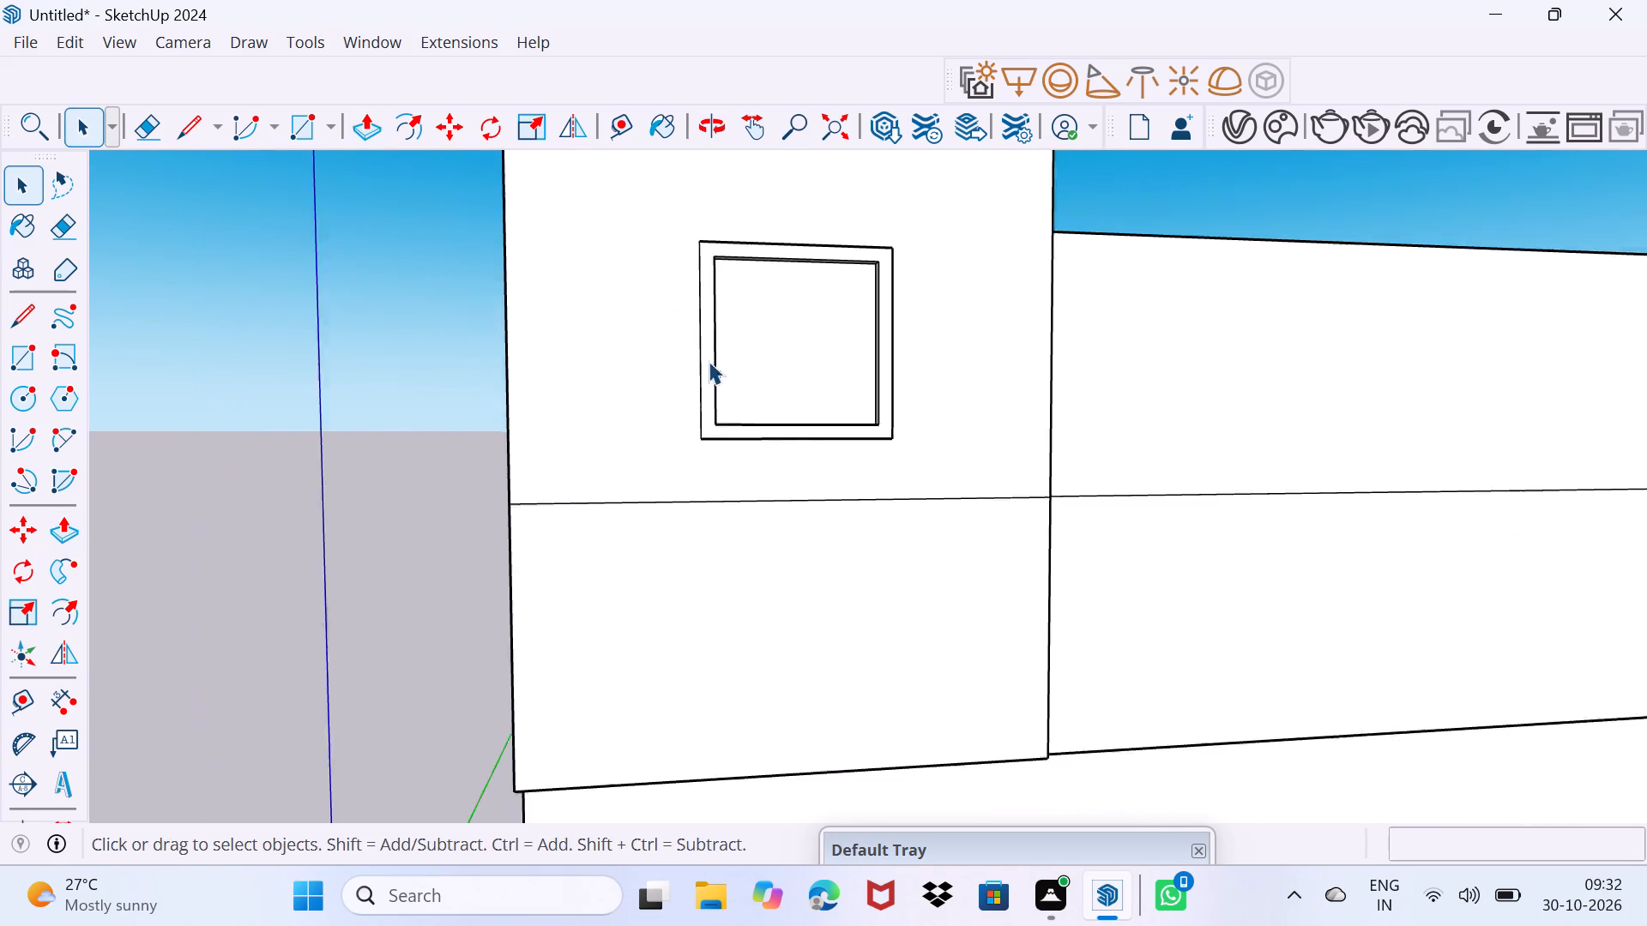
Place two vertical guides running down from the square window frame's bottom corners onto the bay's storey below.
scroll(709, 361, down, 1)
middle_drag(802, 508, 793, 396)
middle_drag(747, 373, 751, 185)
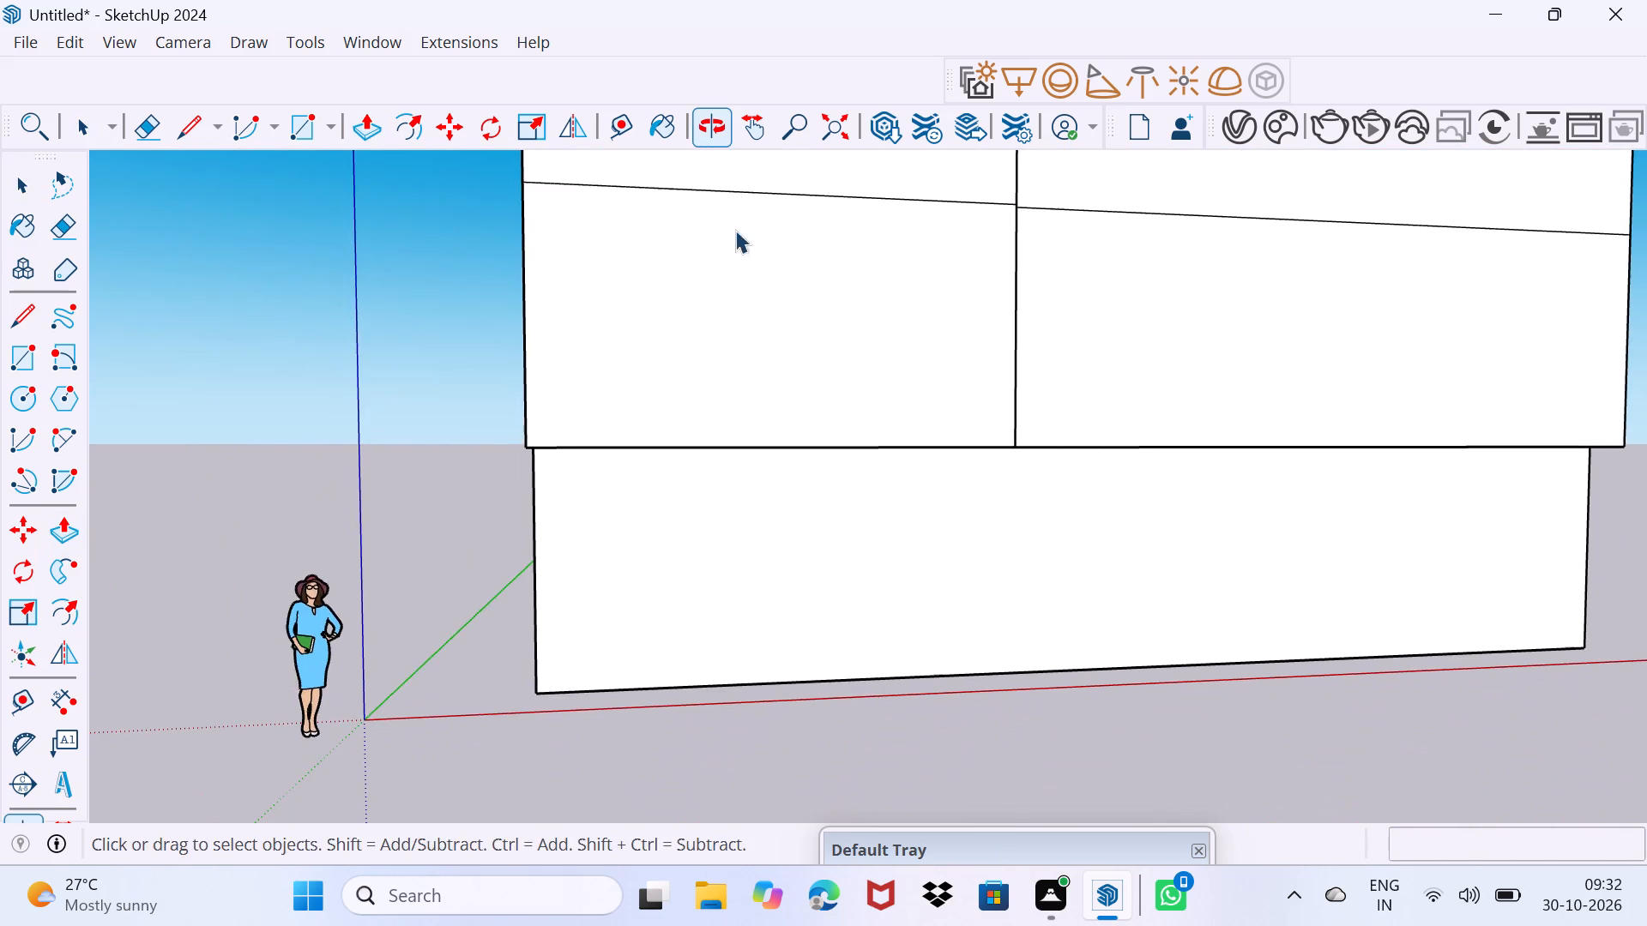
middle_drag(719, 263, 727, 363)
key(r)
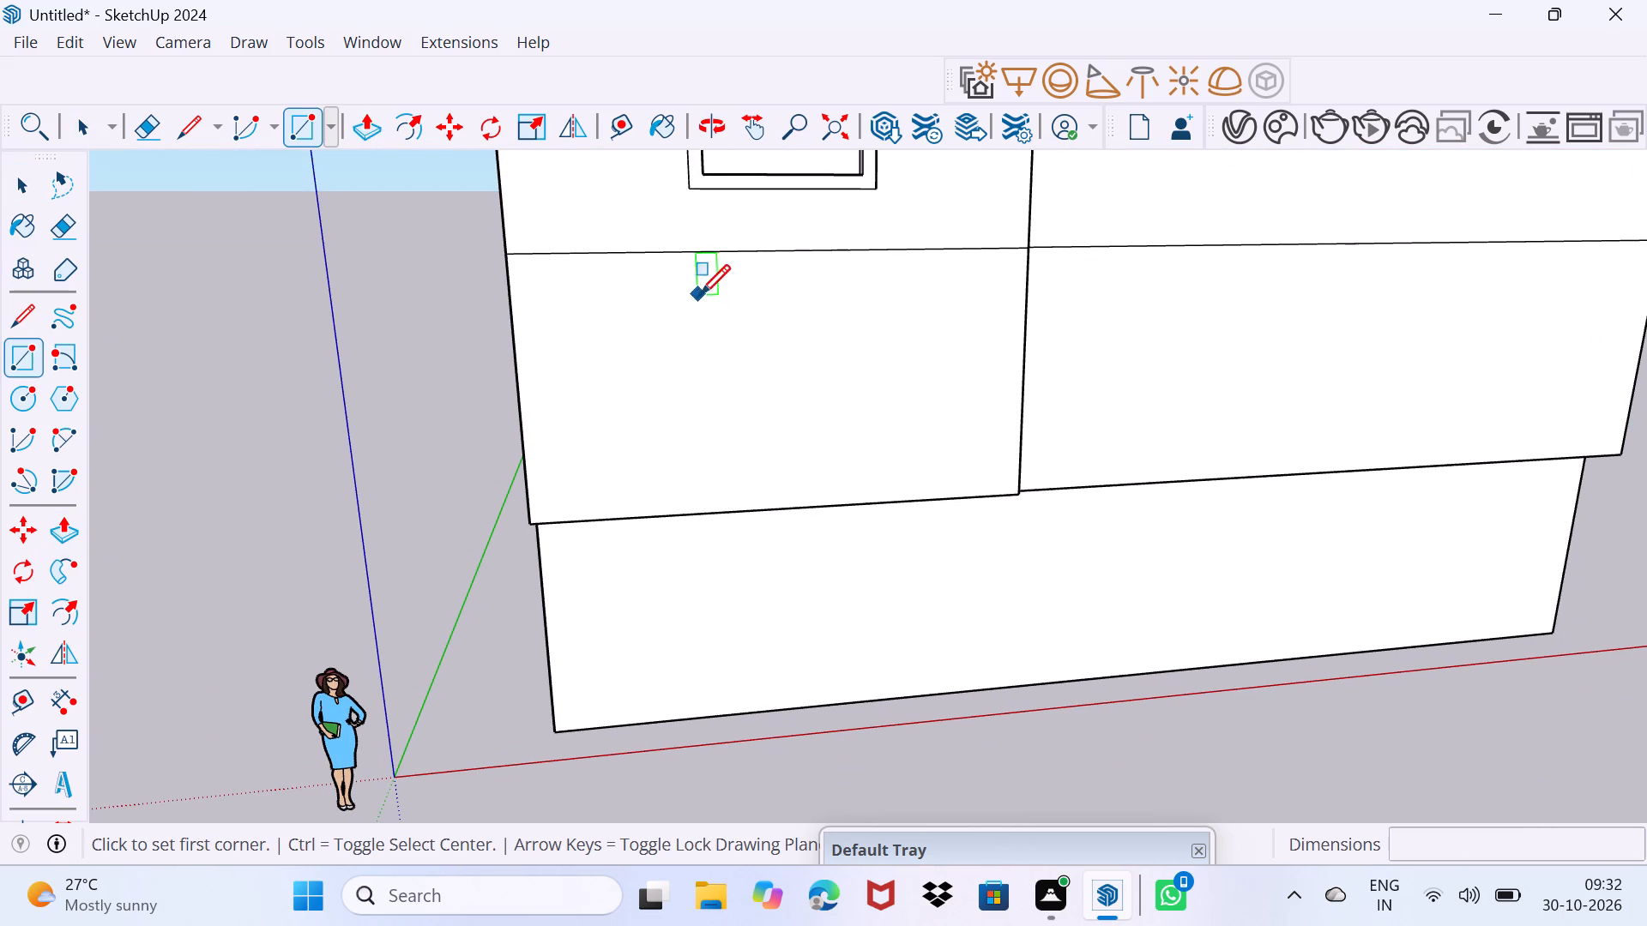
key(t)
click(679, 195)
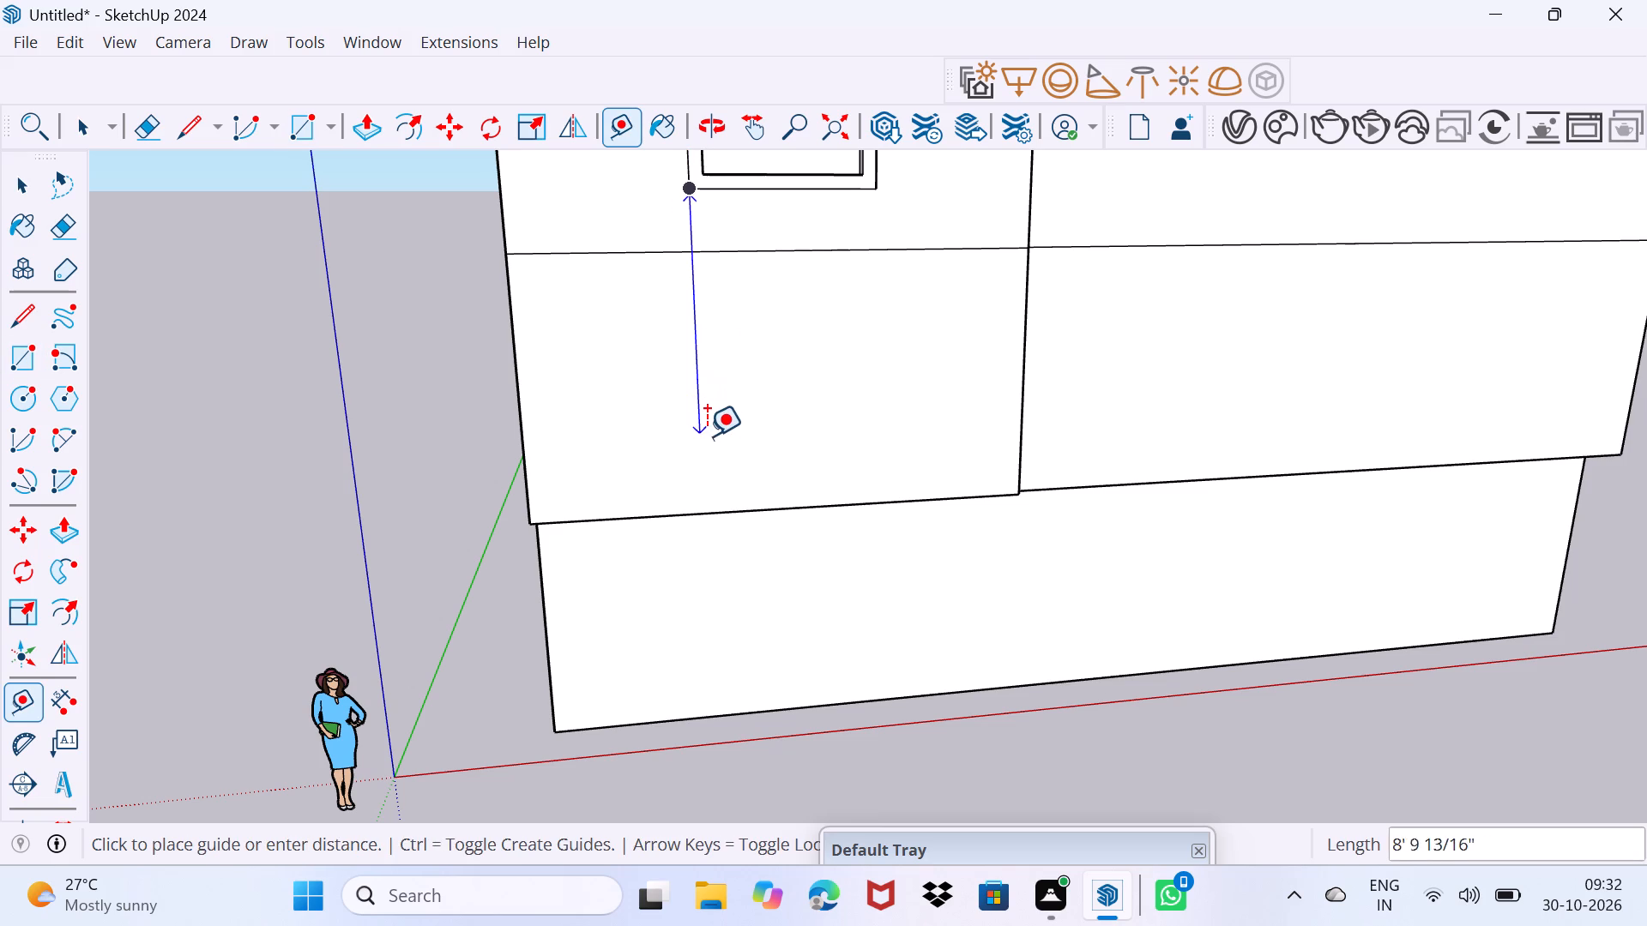
click(706, 489)
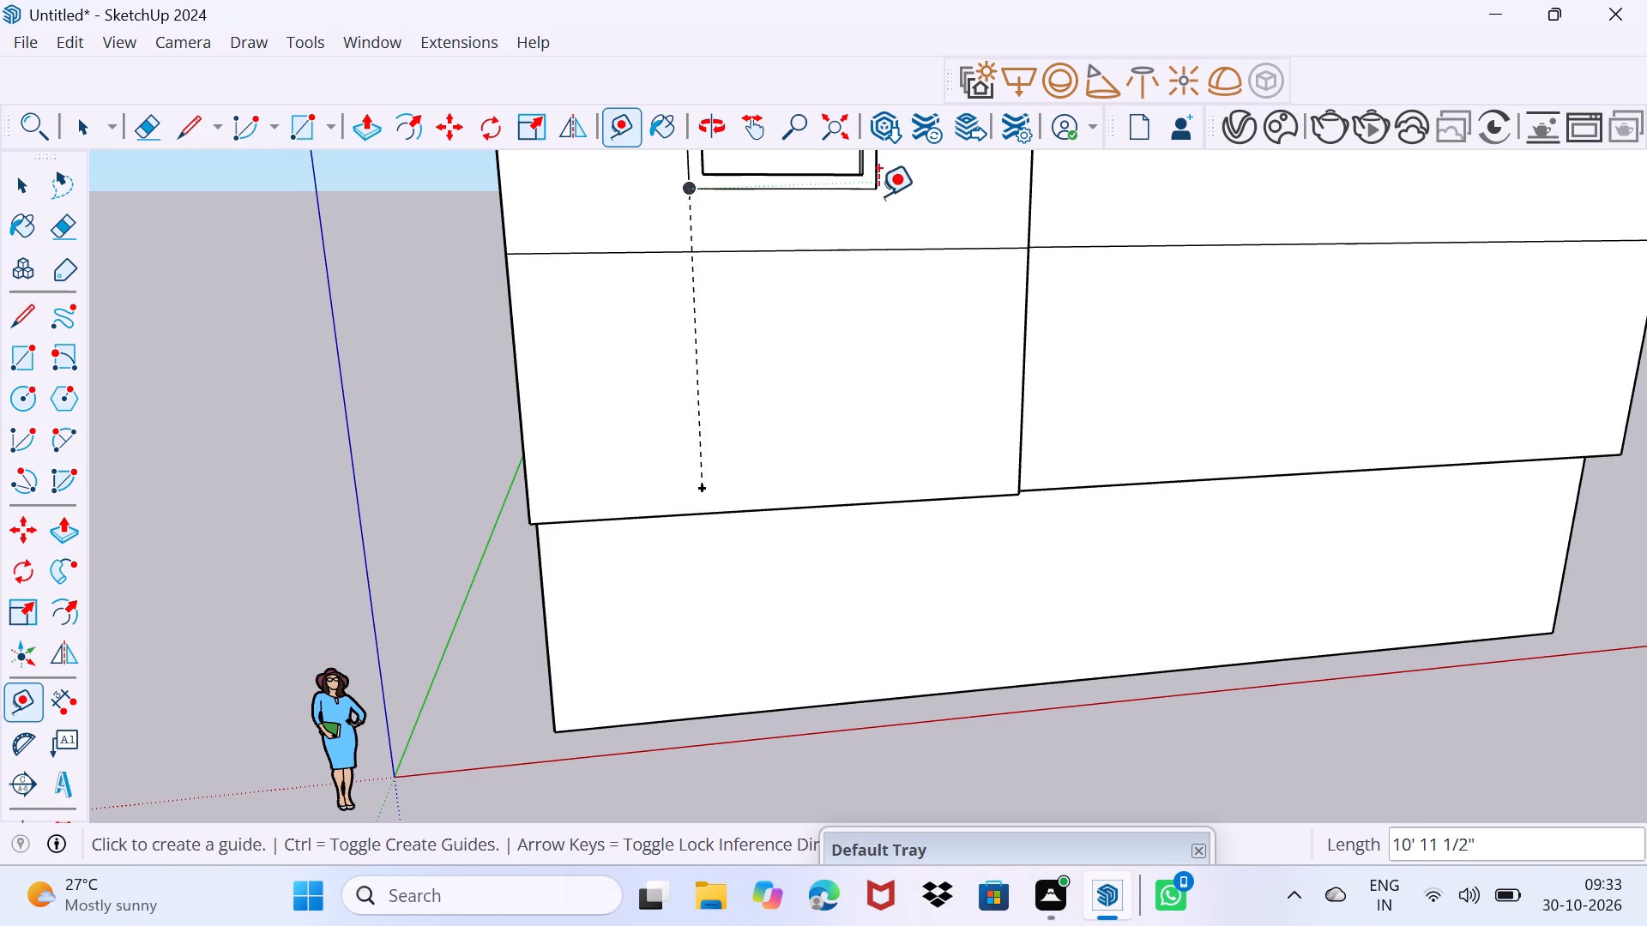
click(869, 195)
click(871, 472)
key(space)
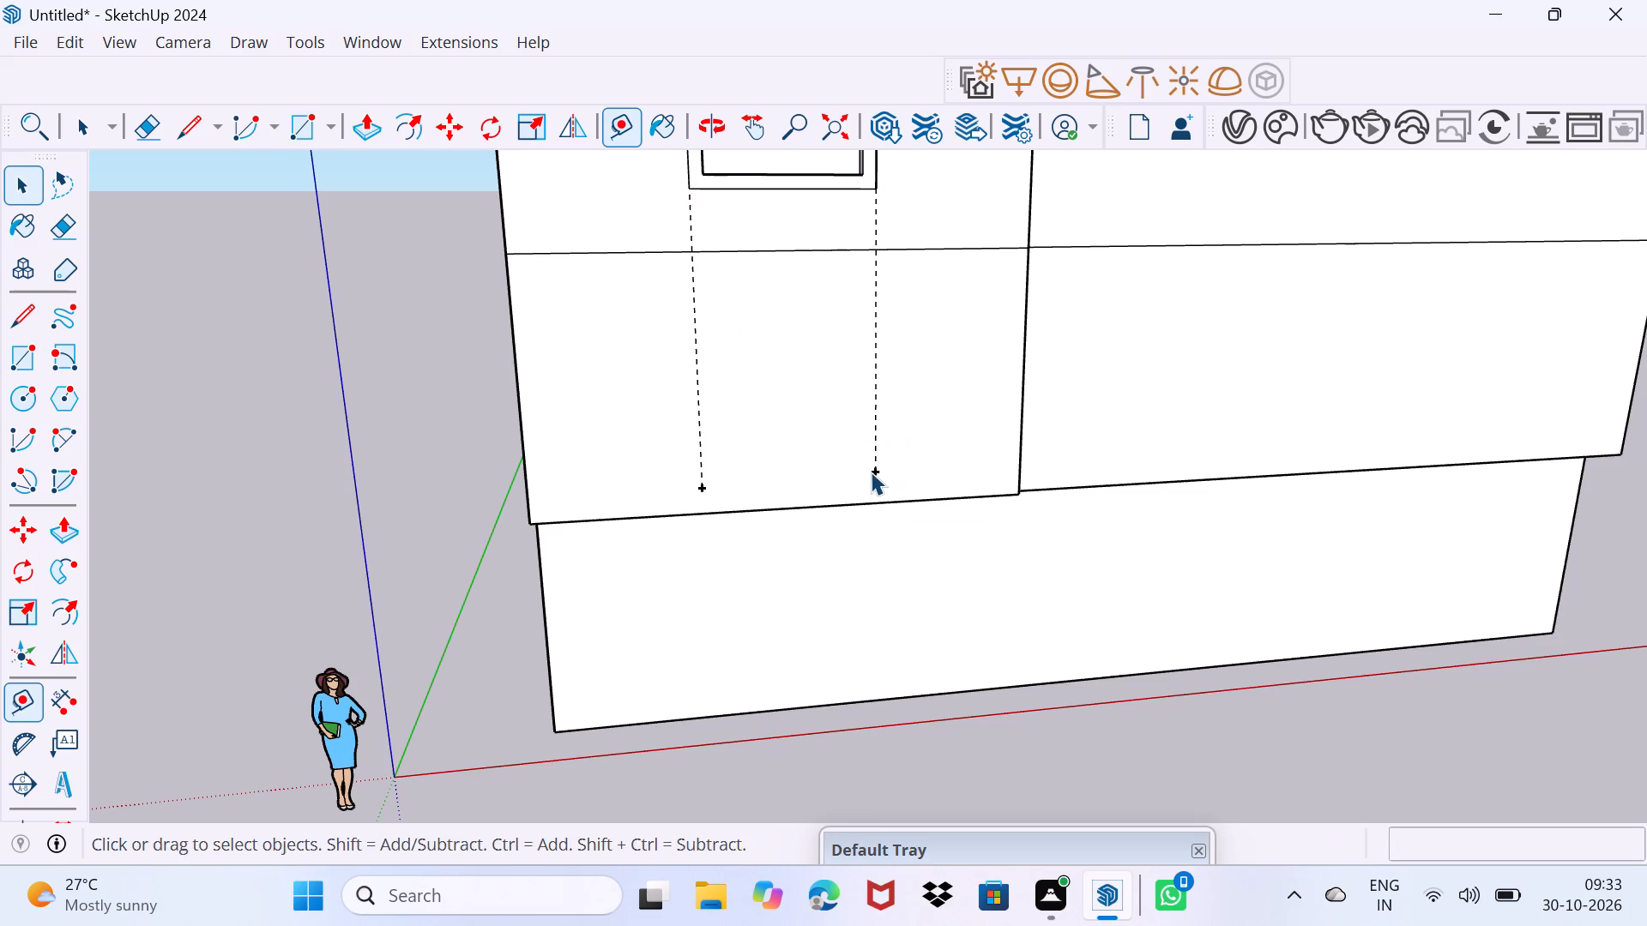
Draw a window rectangle about 6' 10 7/16" by 5' 5 15/16" between the two guides on the bay's lower storey.
text(r)
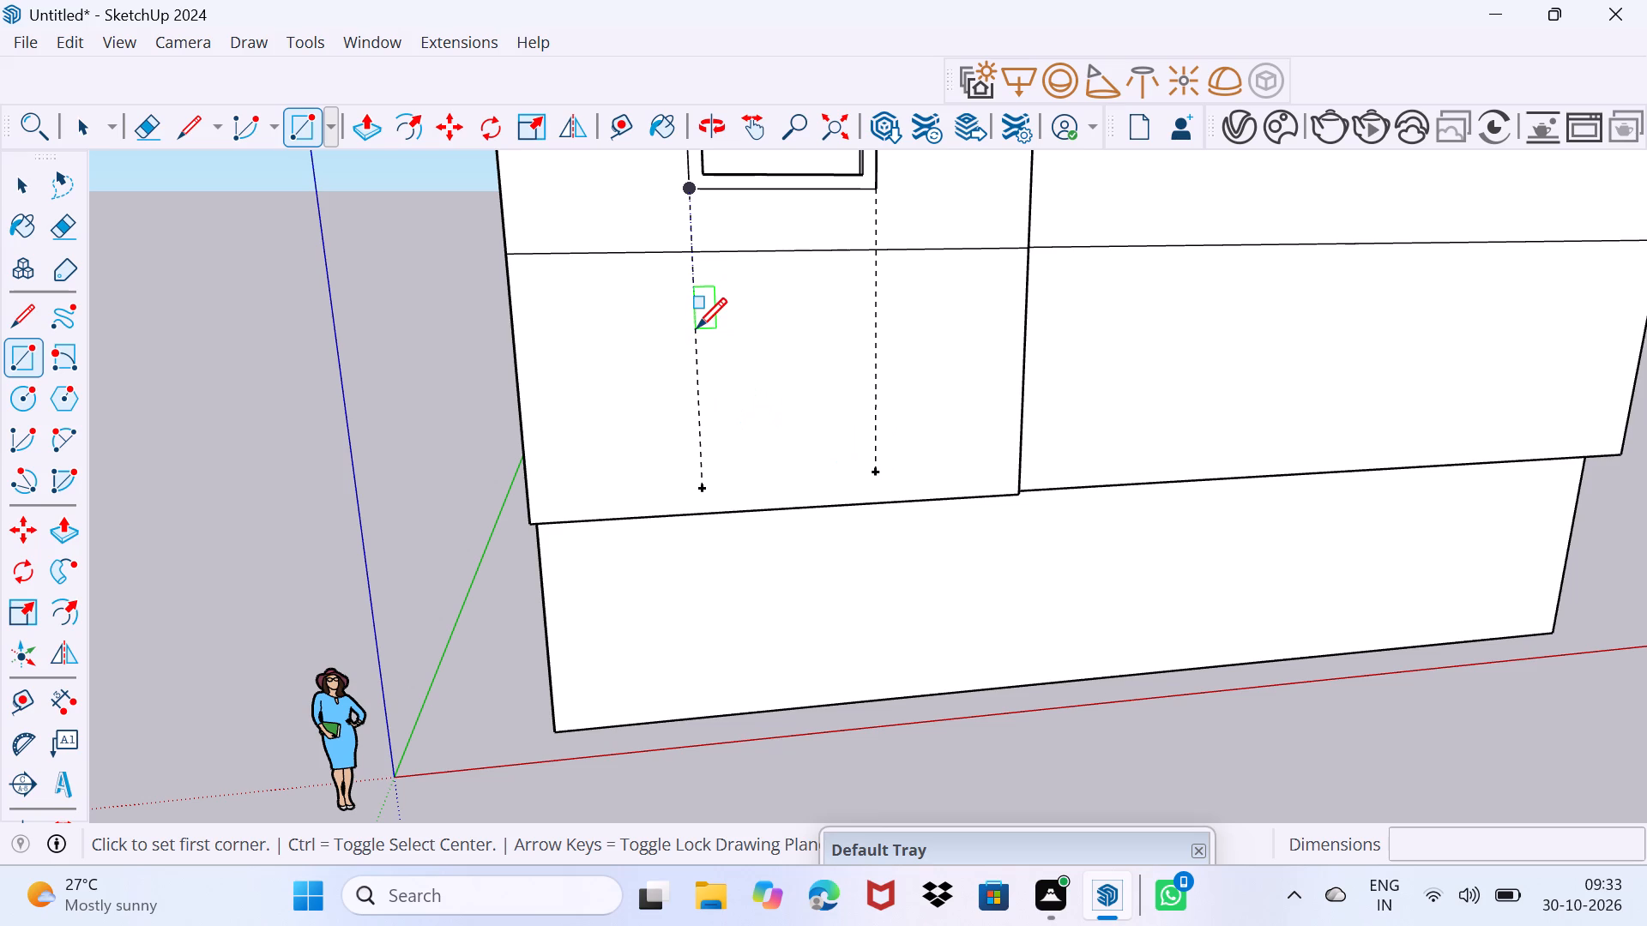
click(696, 322)
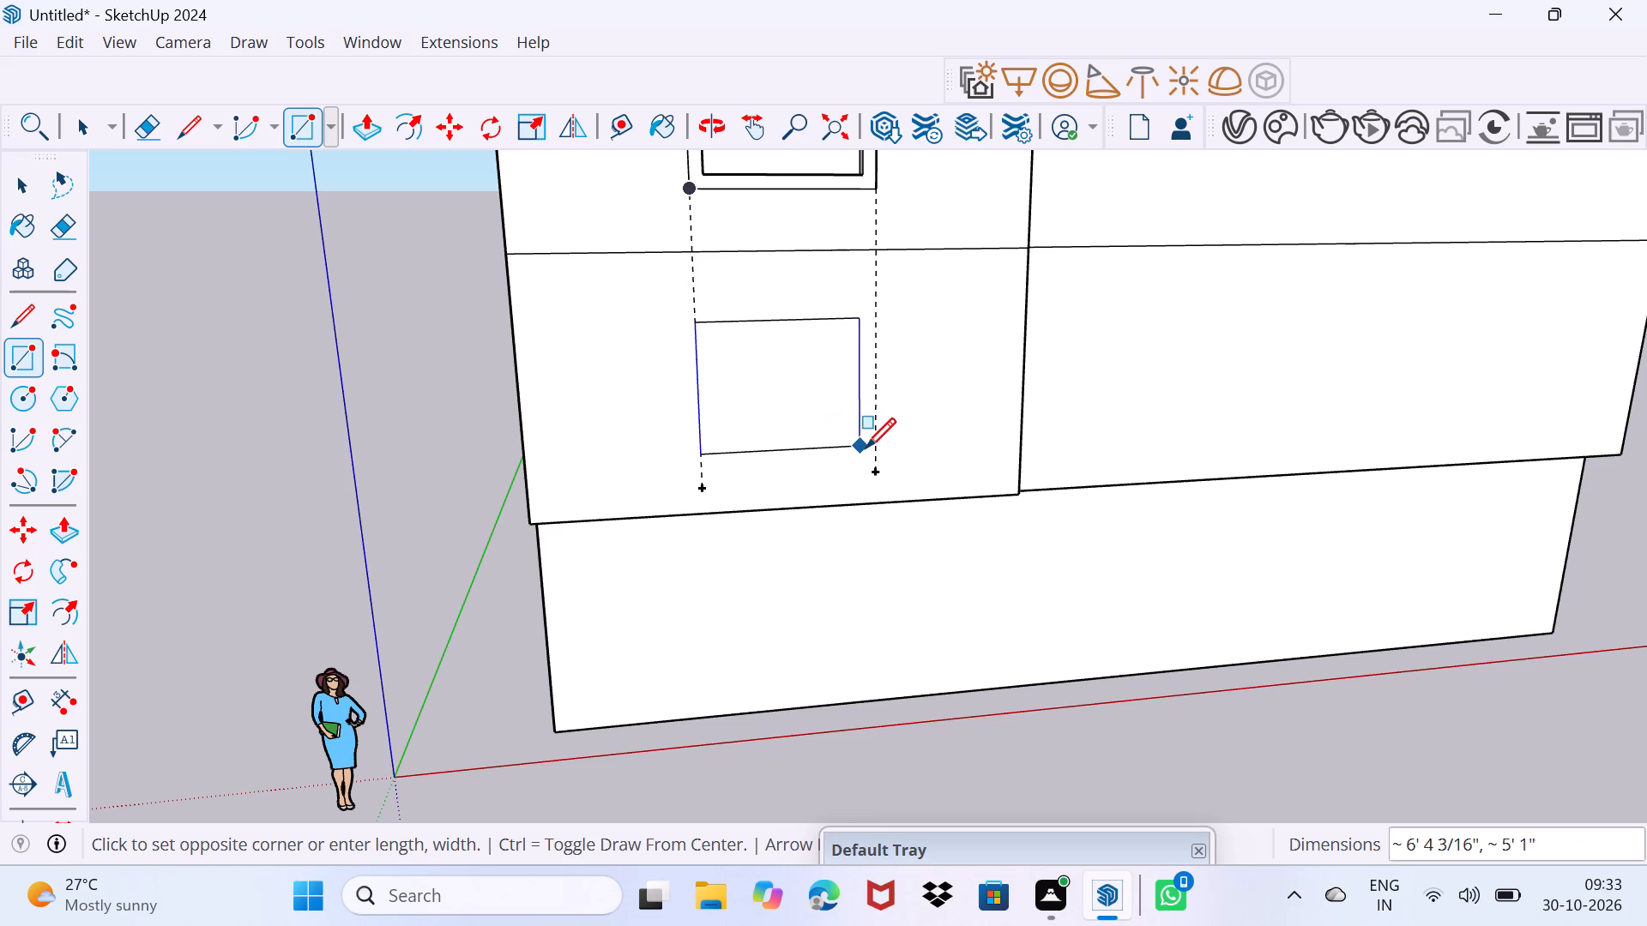
click(876, 458)
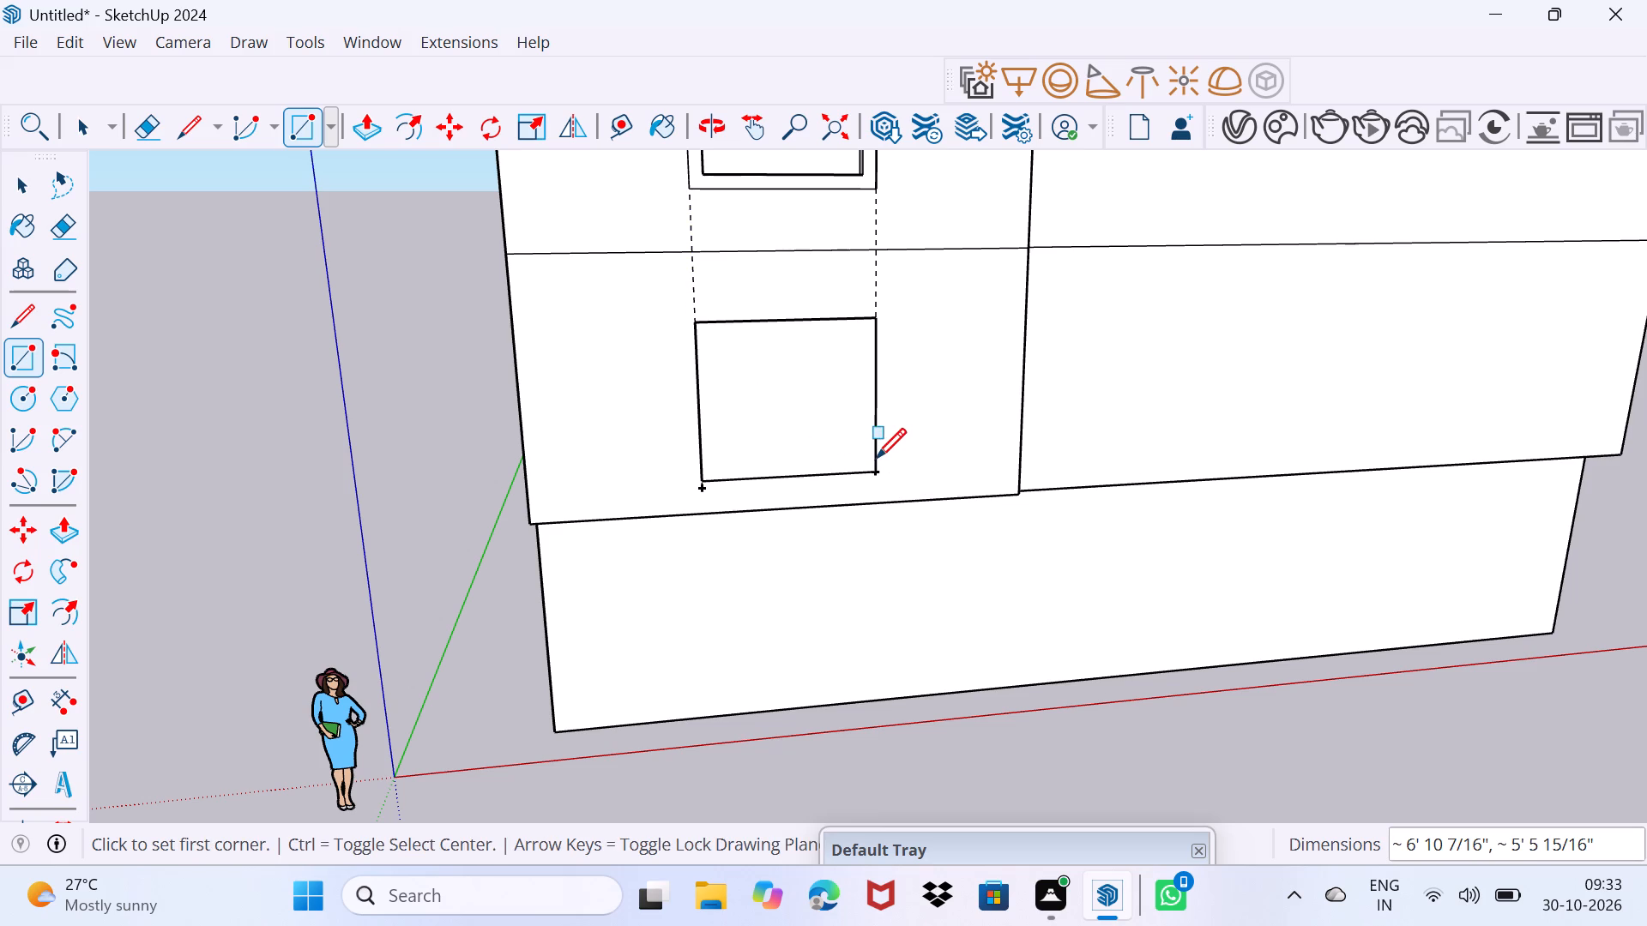
key(space)
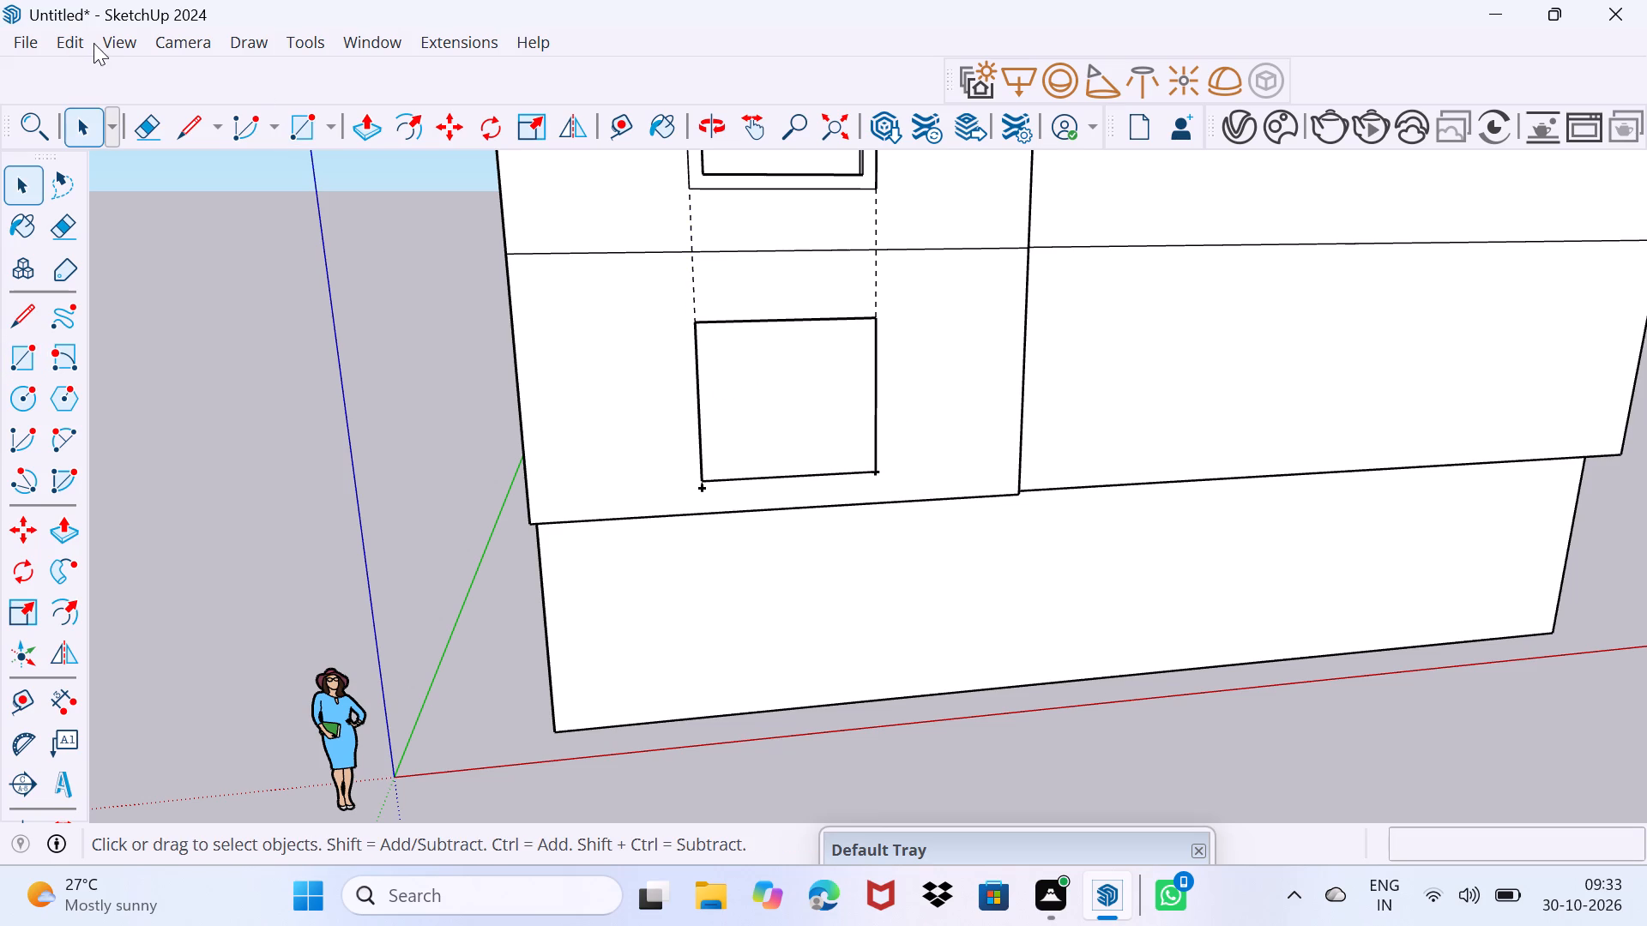
Delete all the guides.
click(82, 43)
click(218, 295)
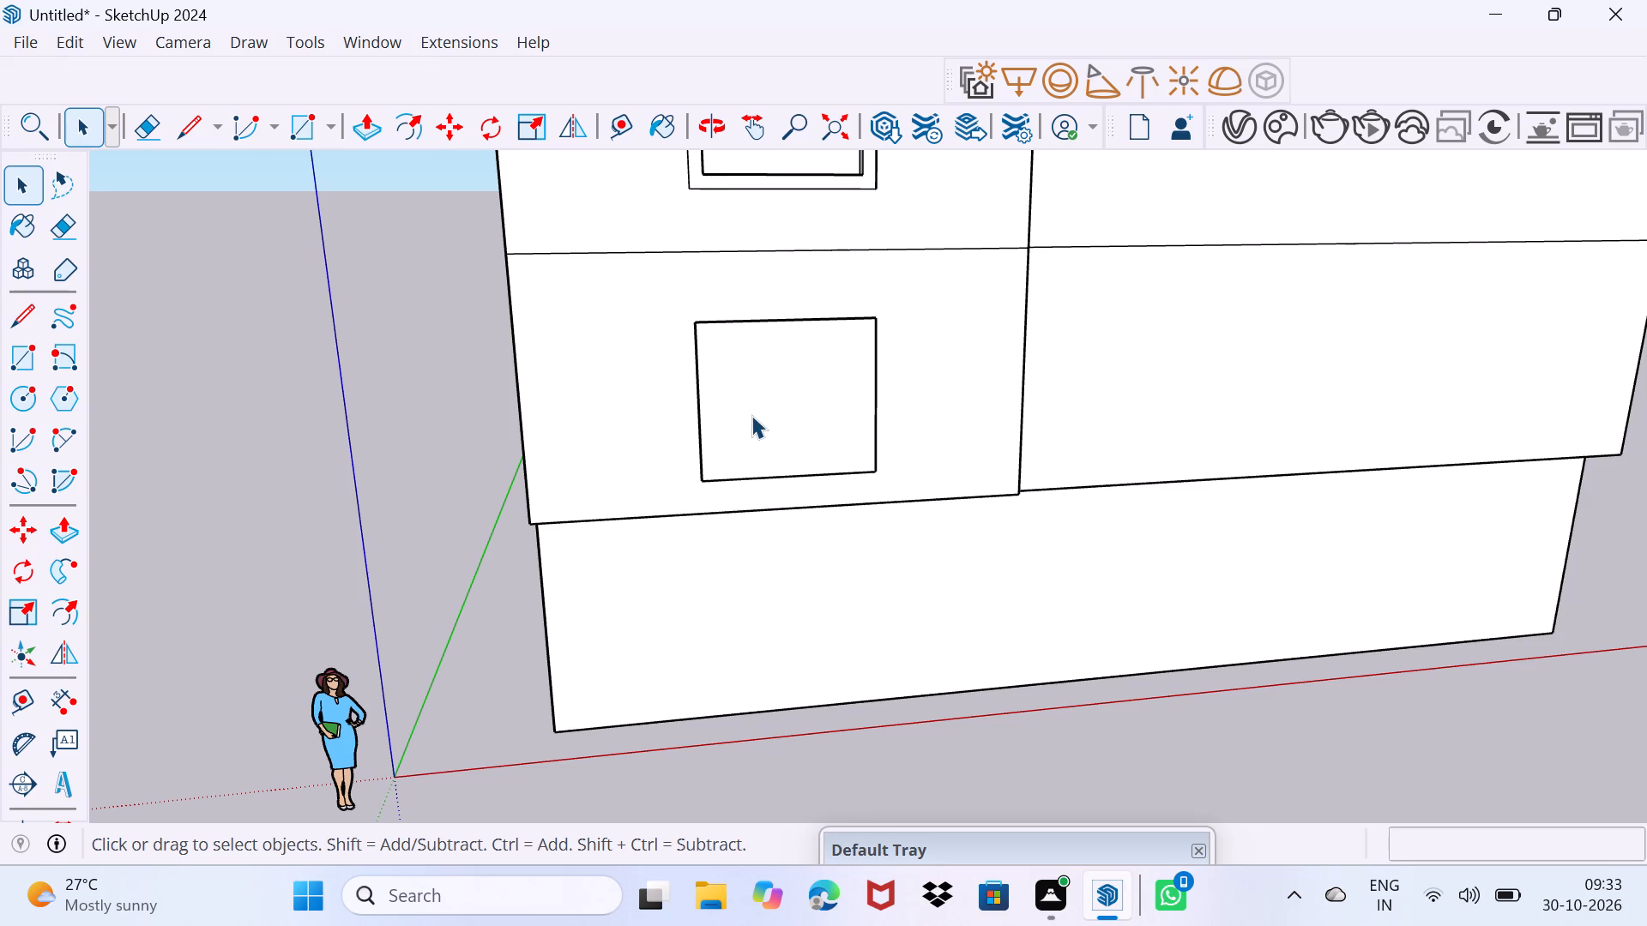
Offset the lower window's outline slightly inward to form a narrow frame border.
click(751, 415)
key(space)
click(790, 372)
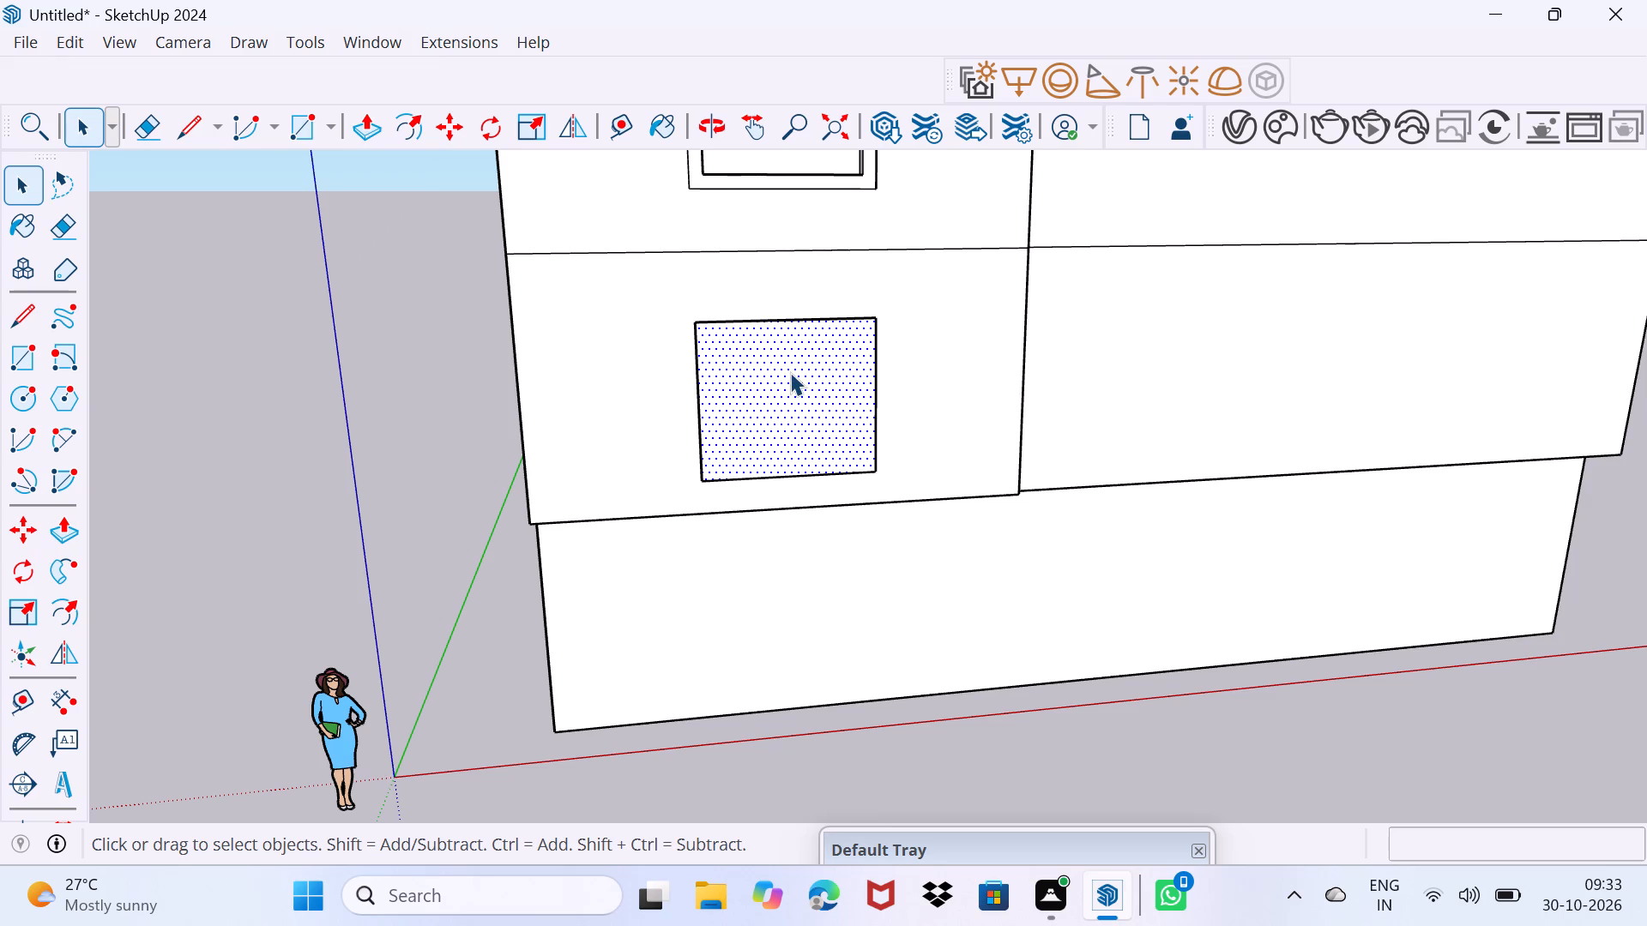
drag(772, 390, 870, 321)
click(73, 622)
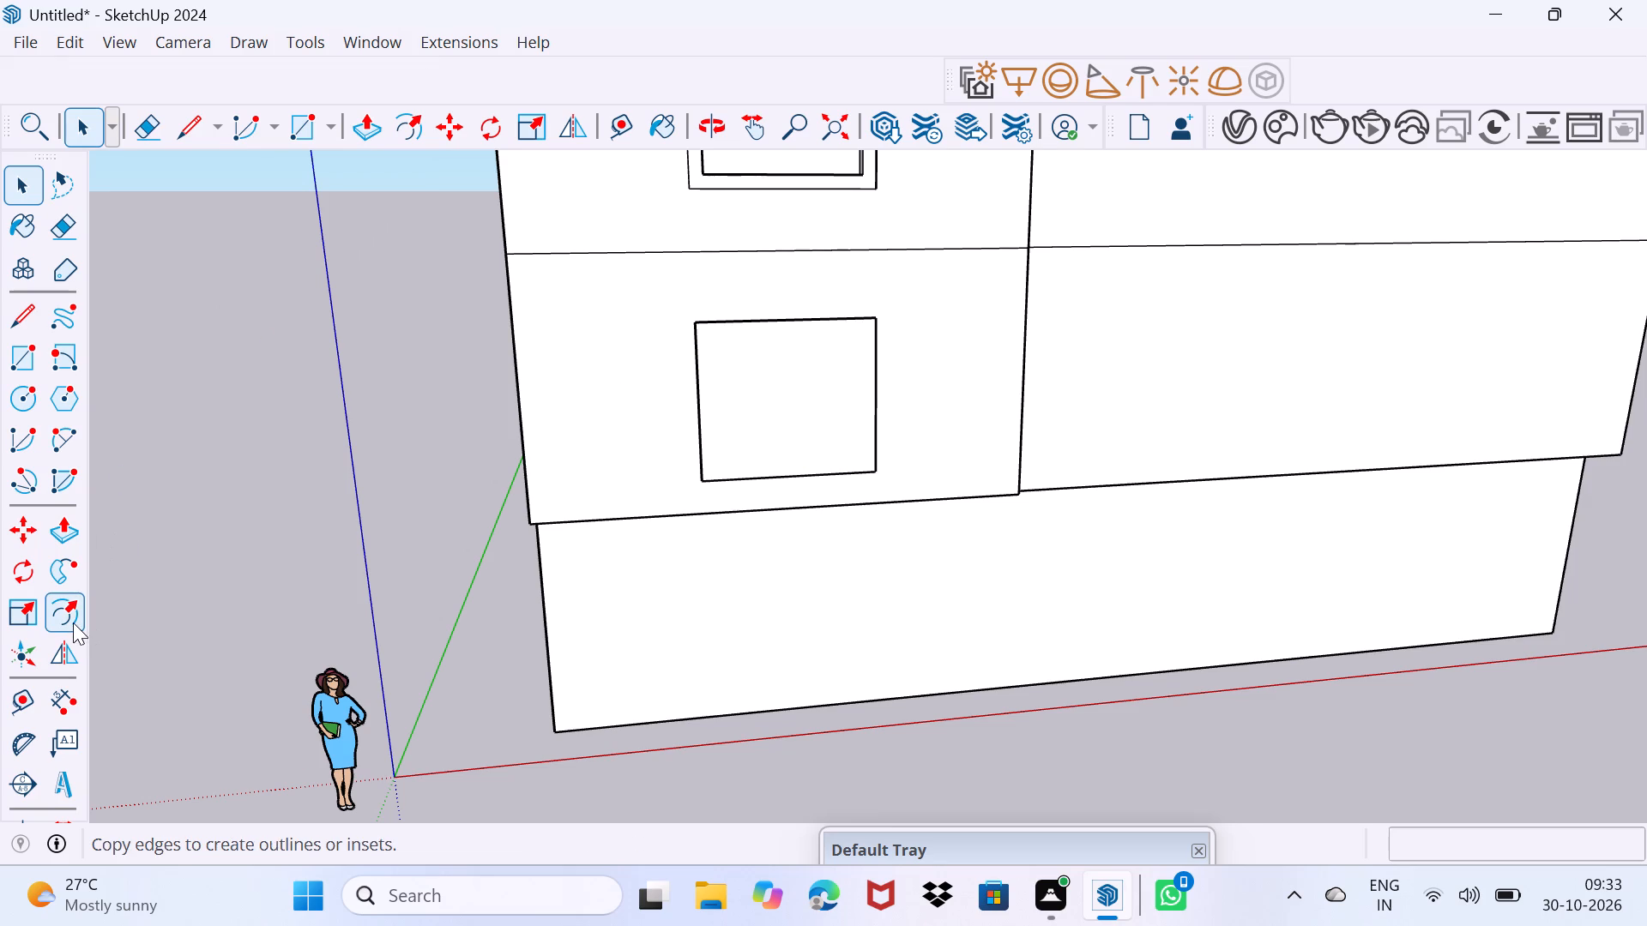
click(714, 394)
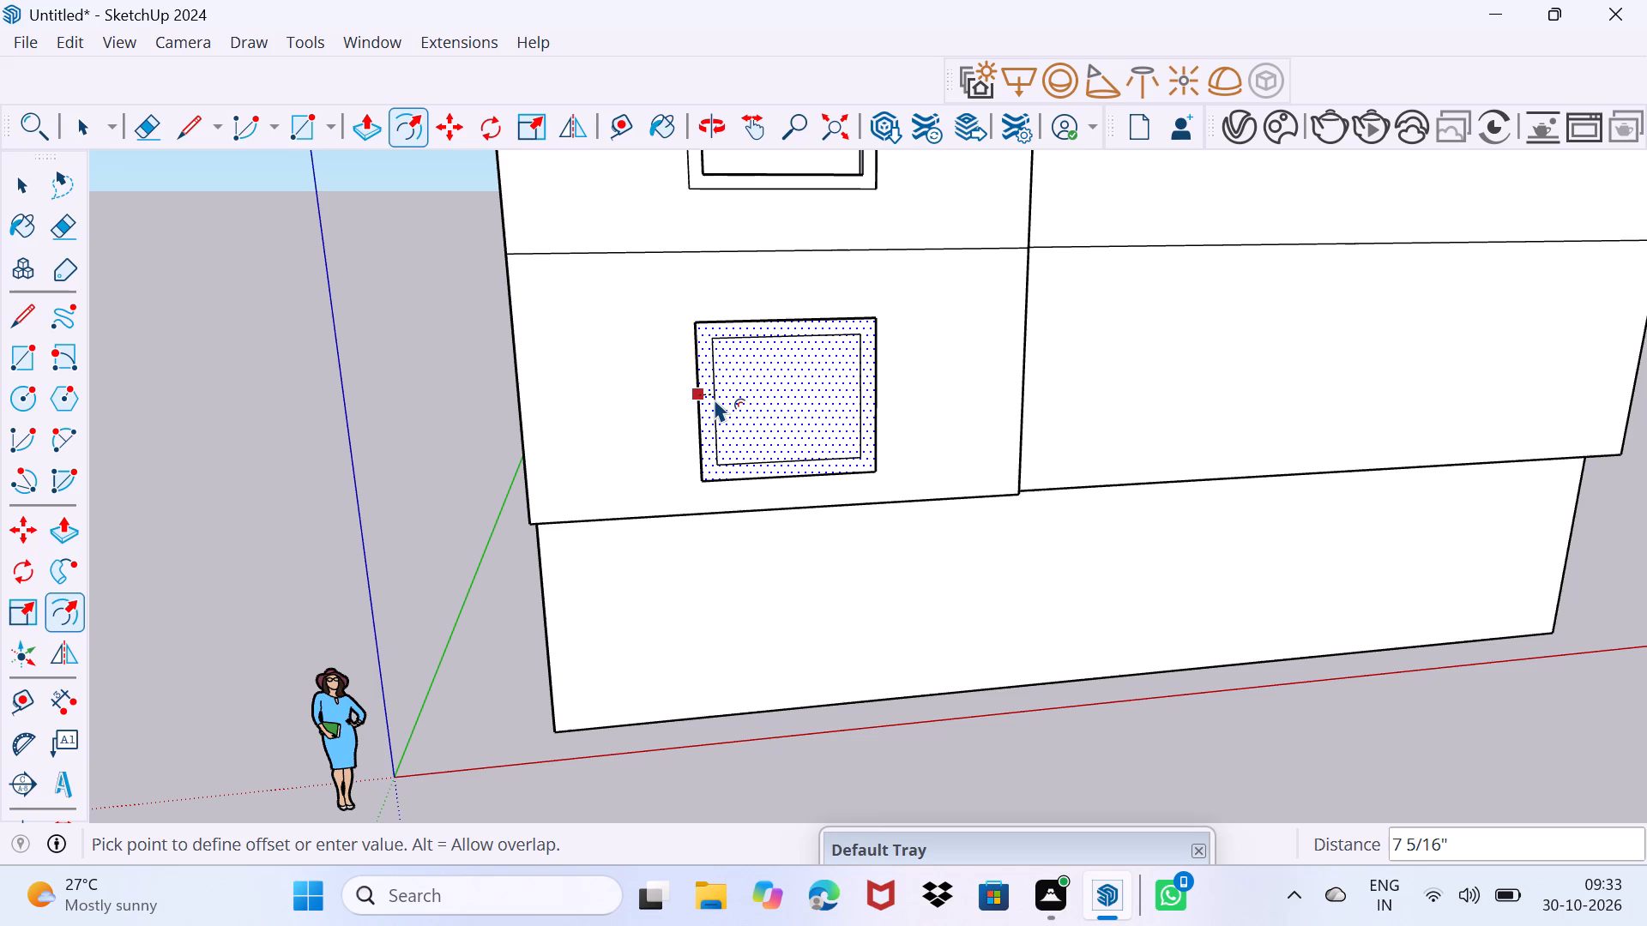
click(711, 400)
key(space)
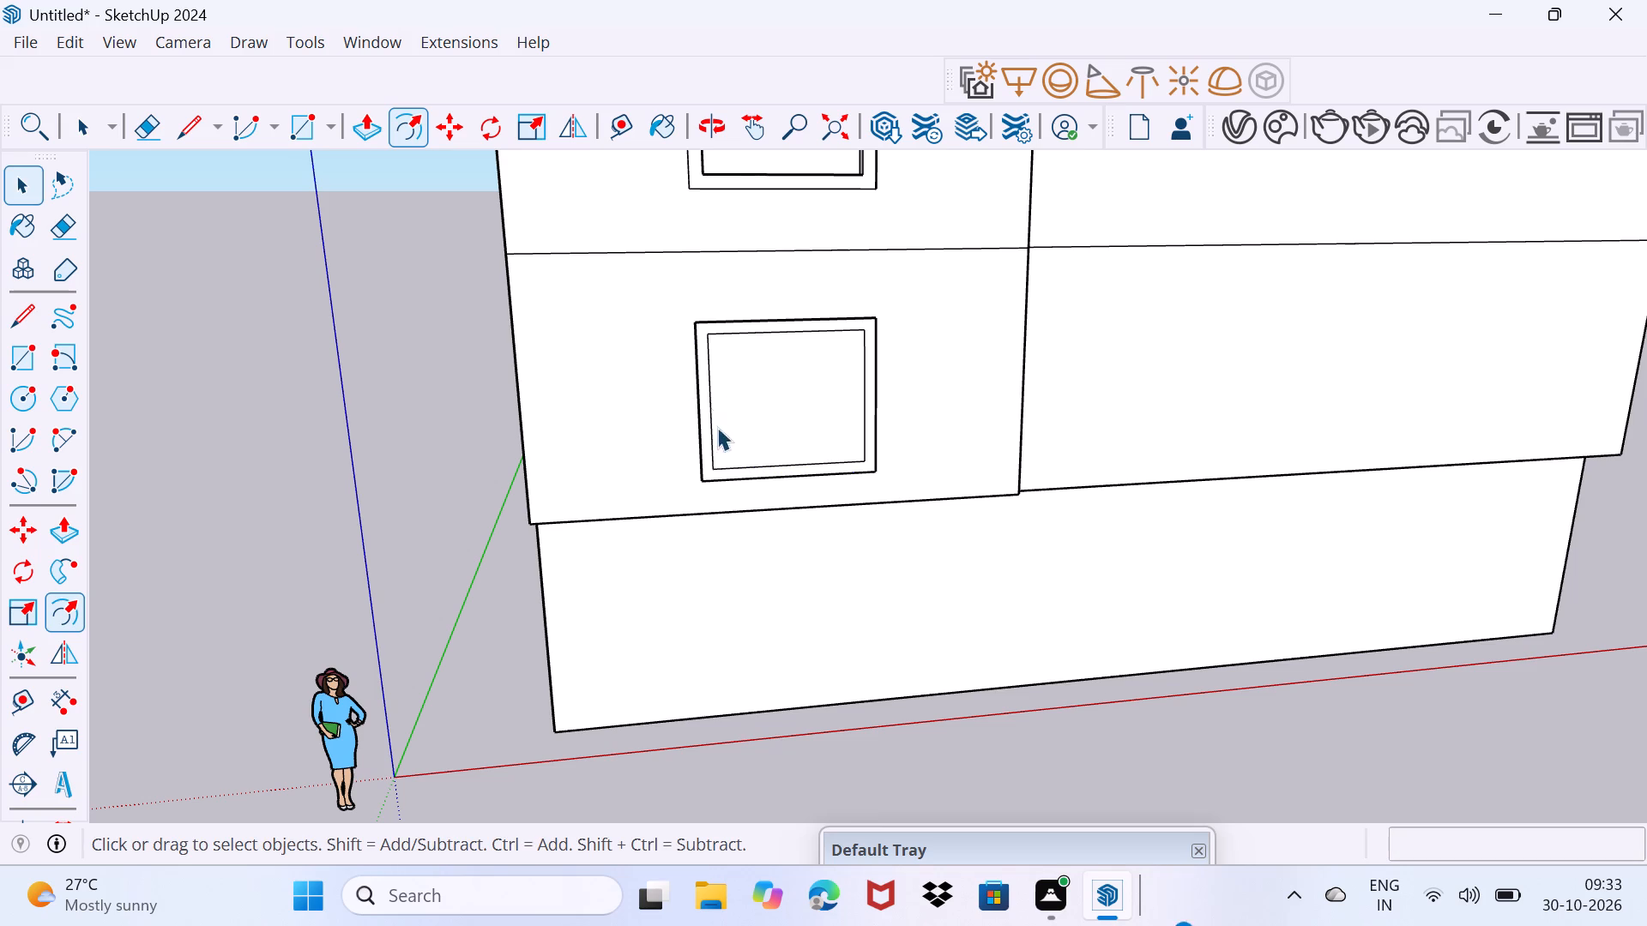
Pull the lower window's border outward to match the projection of the upper window's frame.
drag(726, 465, 746, 418)
middle_drag(683, 372, 822, 490)
scroll(728, 394, up, 6)
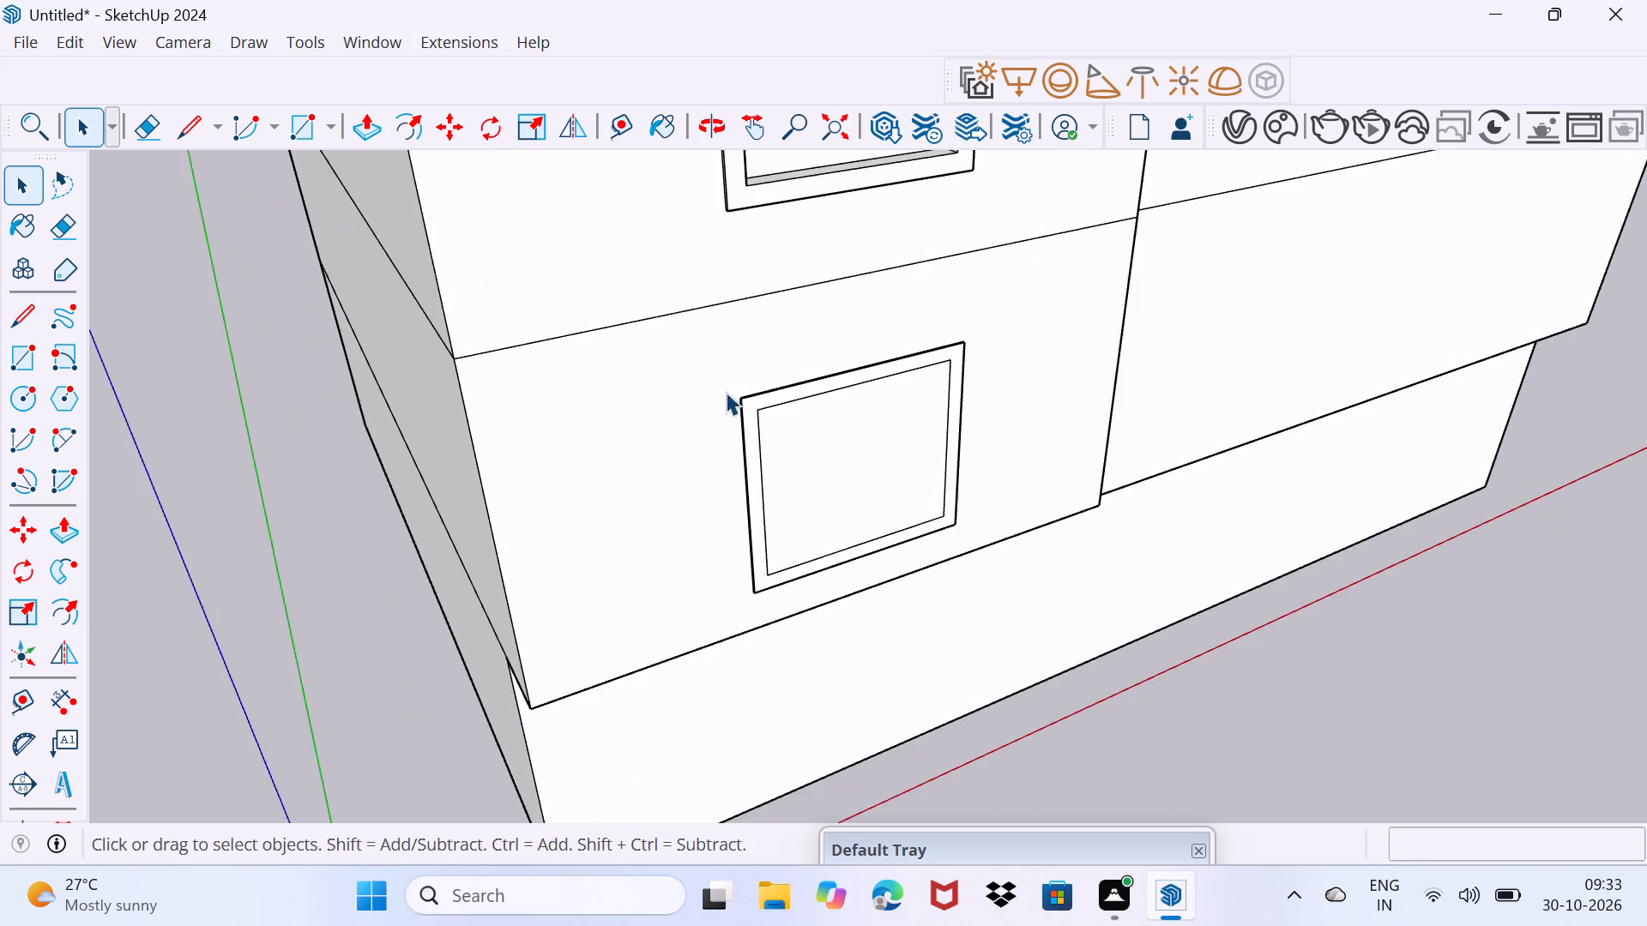
scroll(726, 392, up, 7)
middle_drag(766, 410, 705, 346)
scroll(705, 346, down, 9)
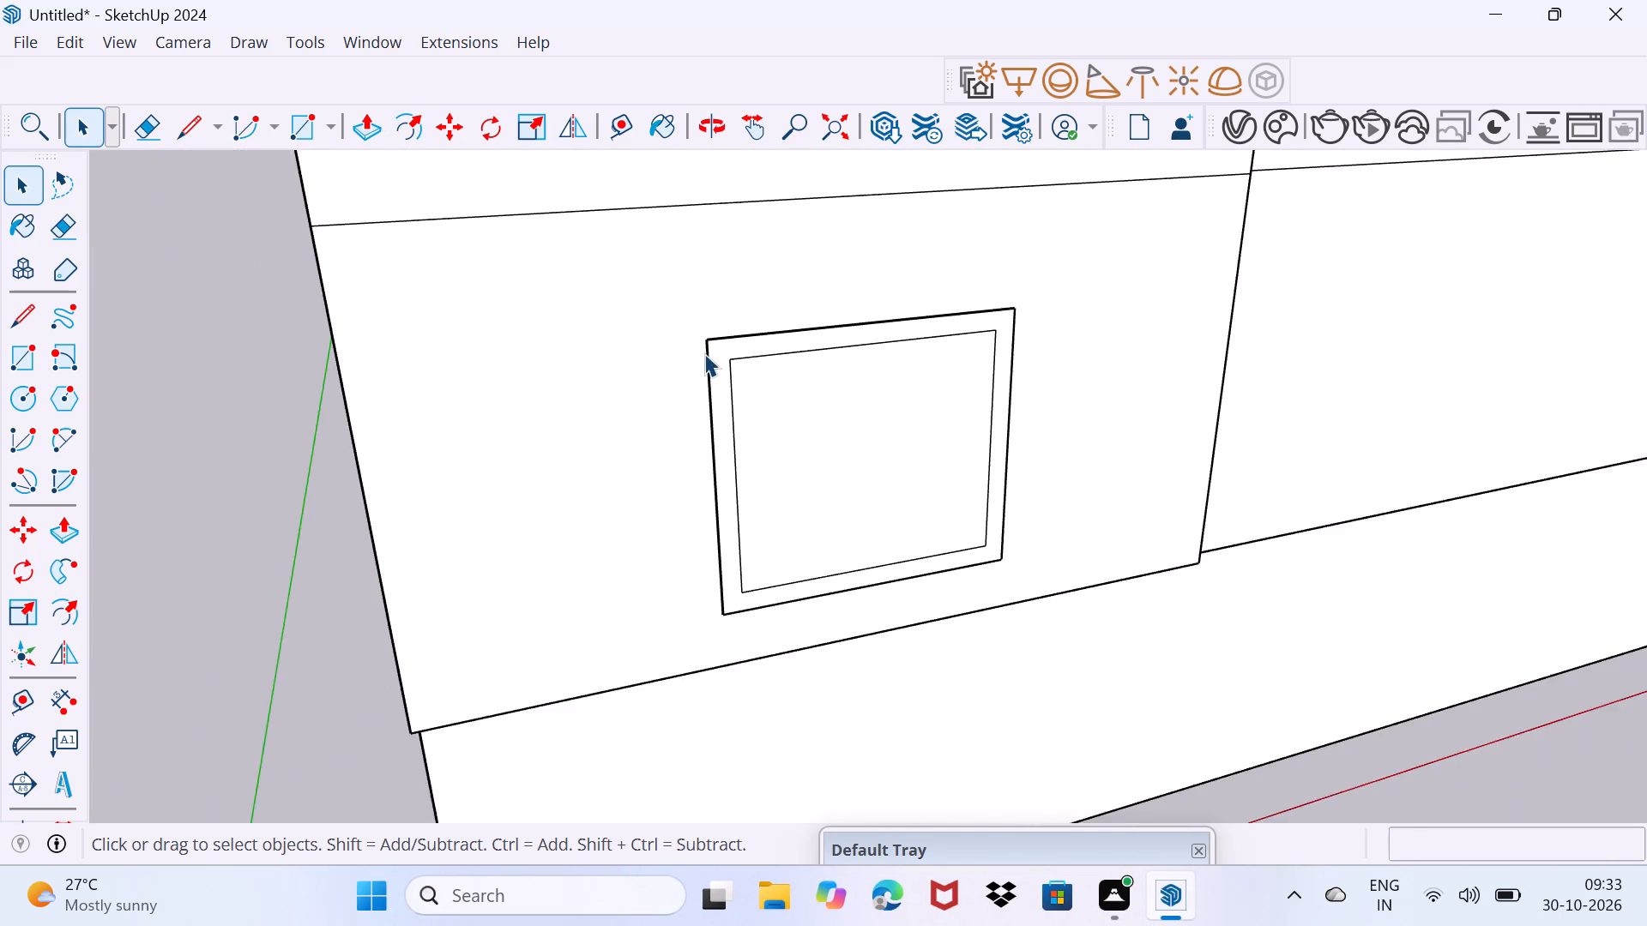
scroll(704, 353, down, 1)
shift+middle_drag(704, 352, 646, 671)
middle_drag(642, 688, 639, 604)
scroll(653, 652, up, 4)
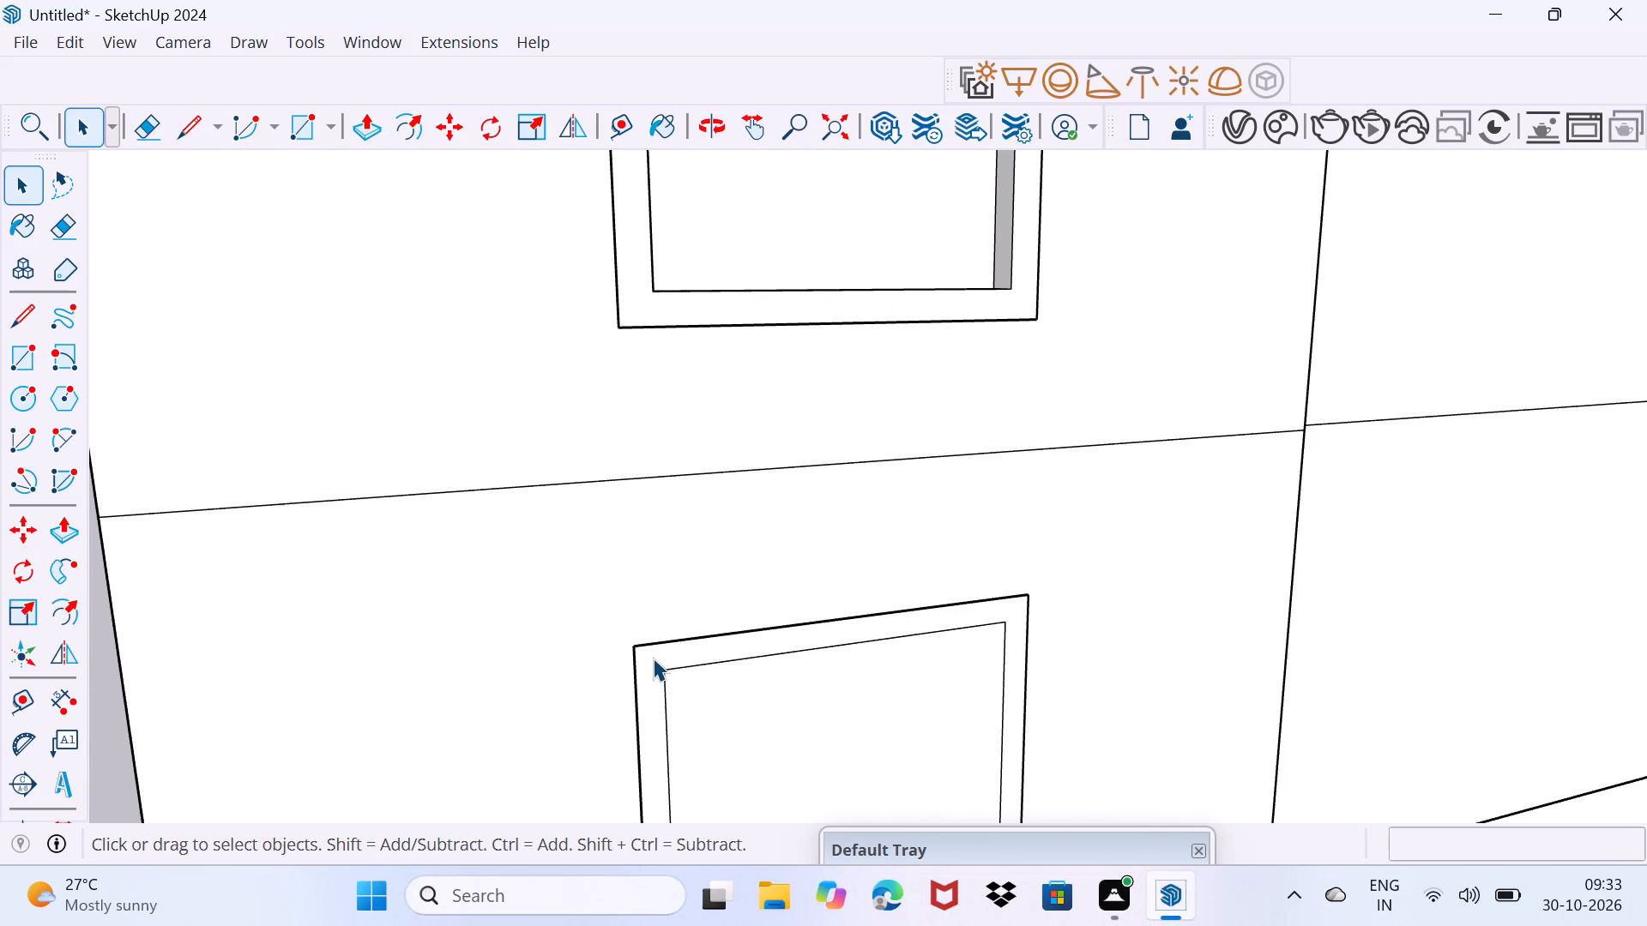
click(653, 658)
key(p)
drag(653, 658, 664, 652)
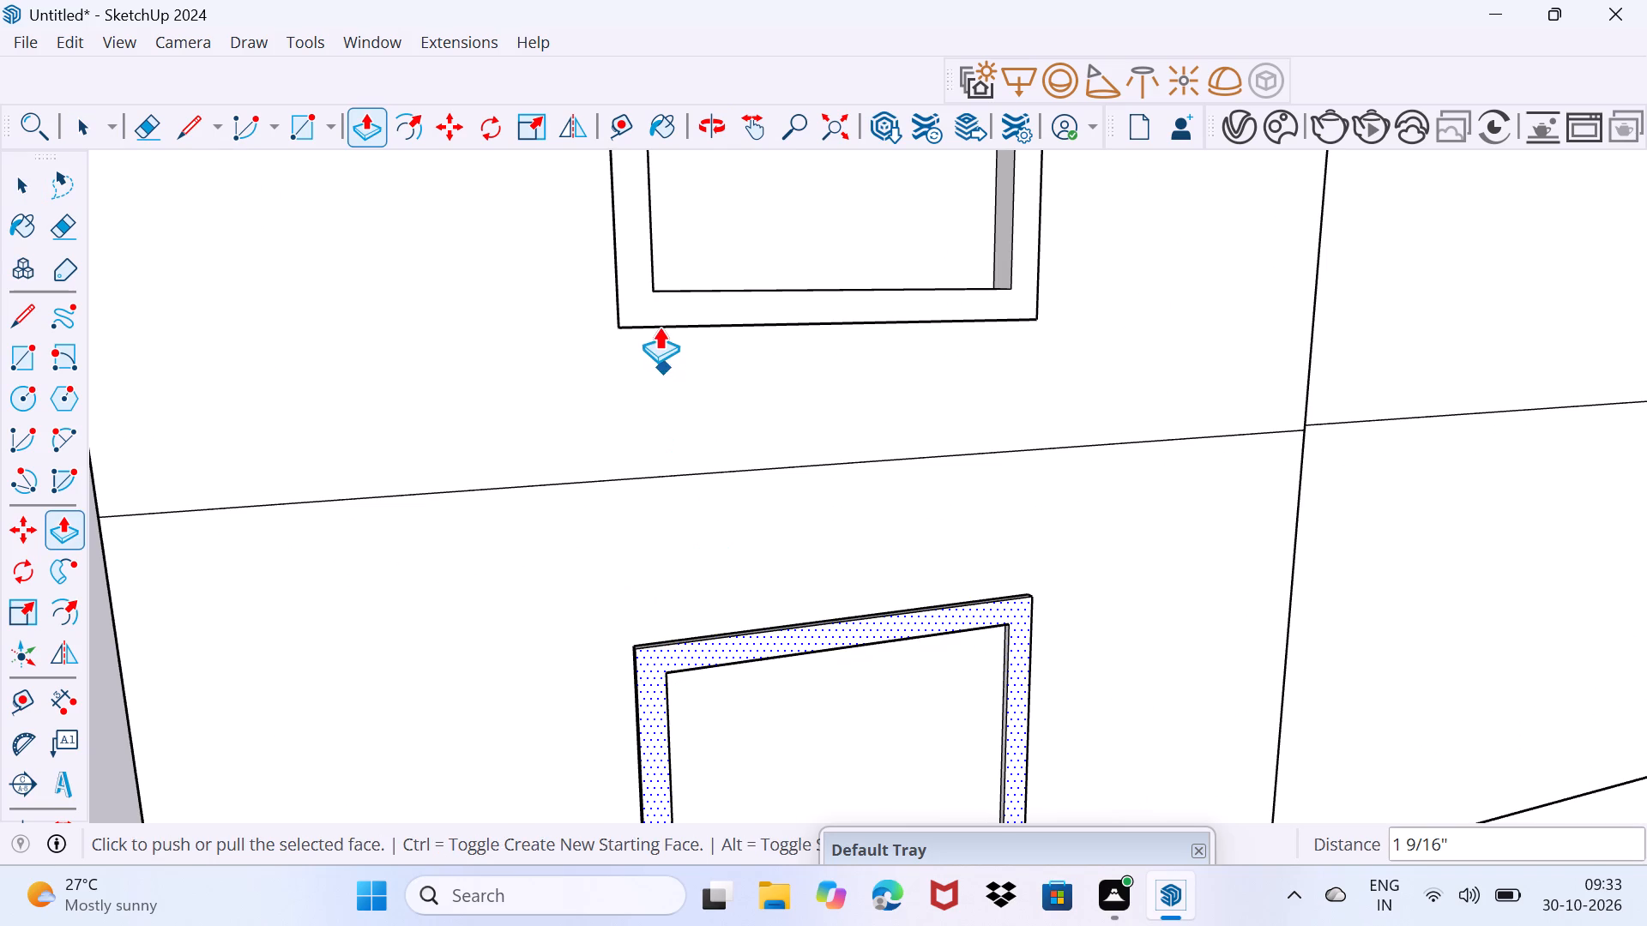
click(659, 321)
key(space)
drag(823, 724, 860, 656)
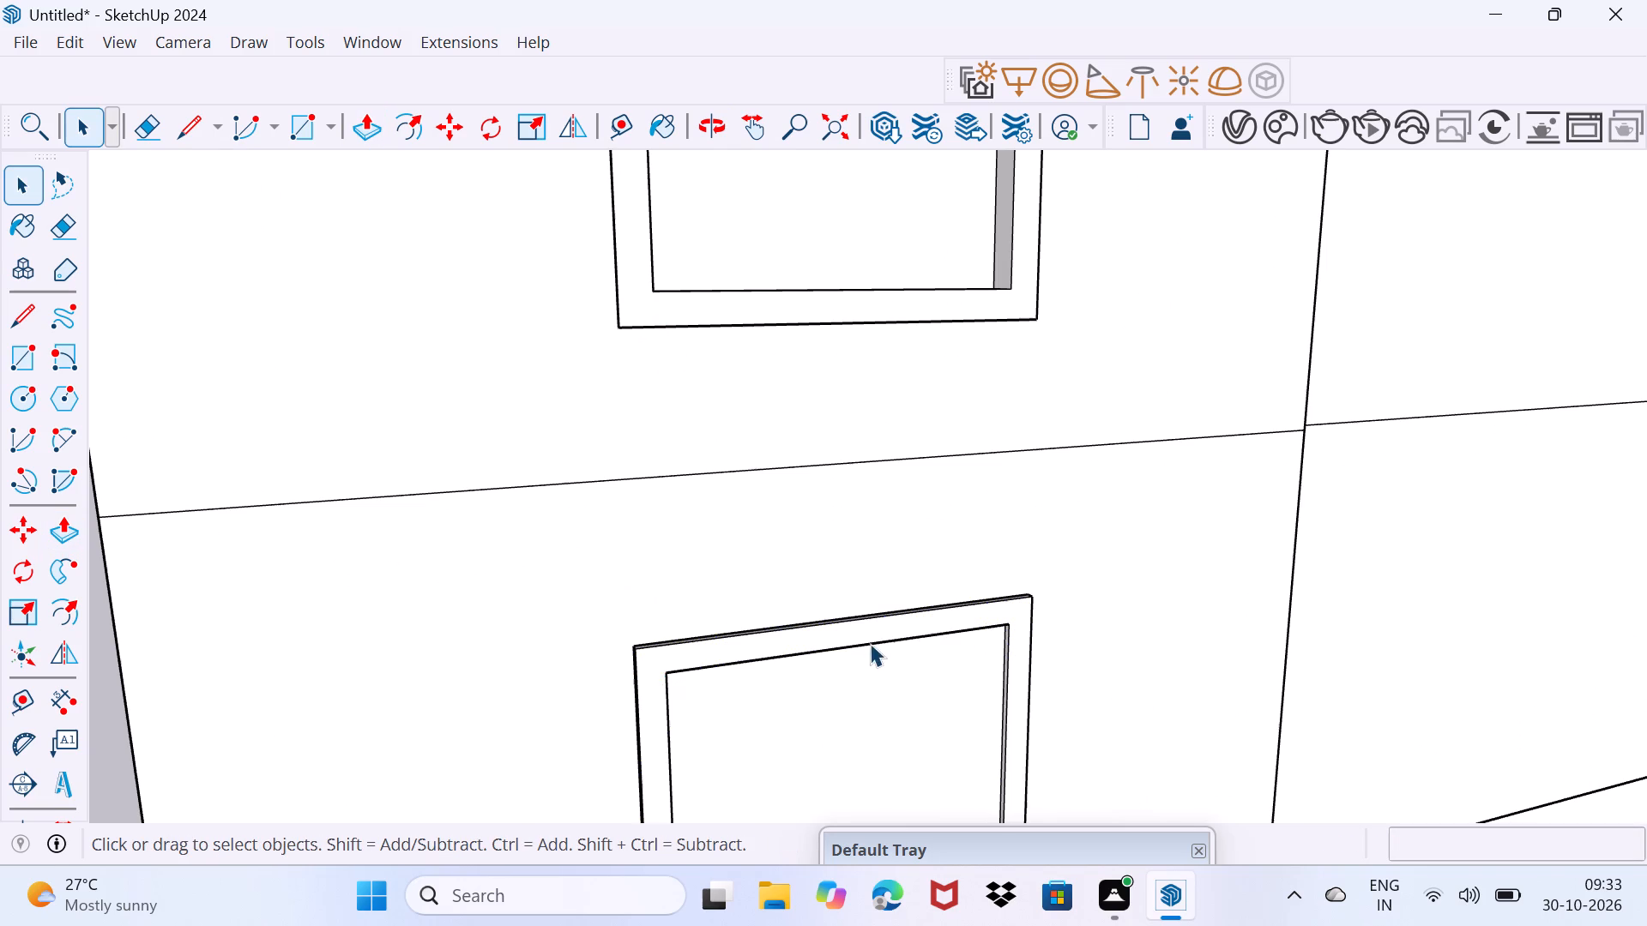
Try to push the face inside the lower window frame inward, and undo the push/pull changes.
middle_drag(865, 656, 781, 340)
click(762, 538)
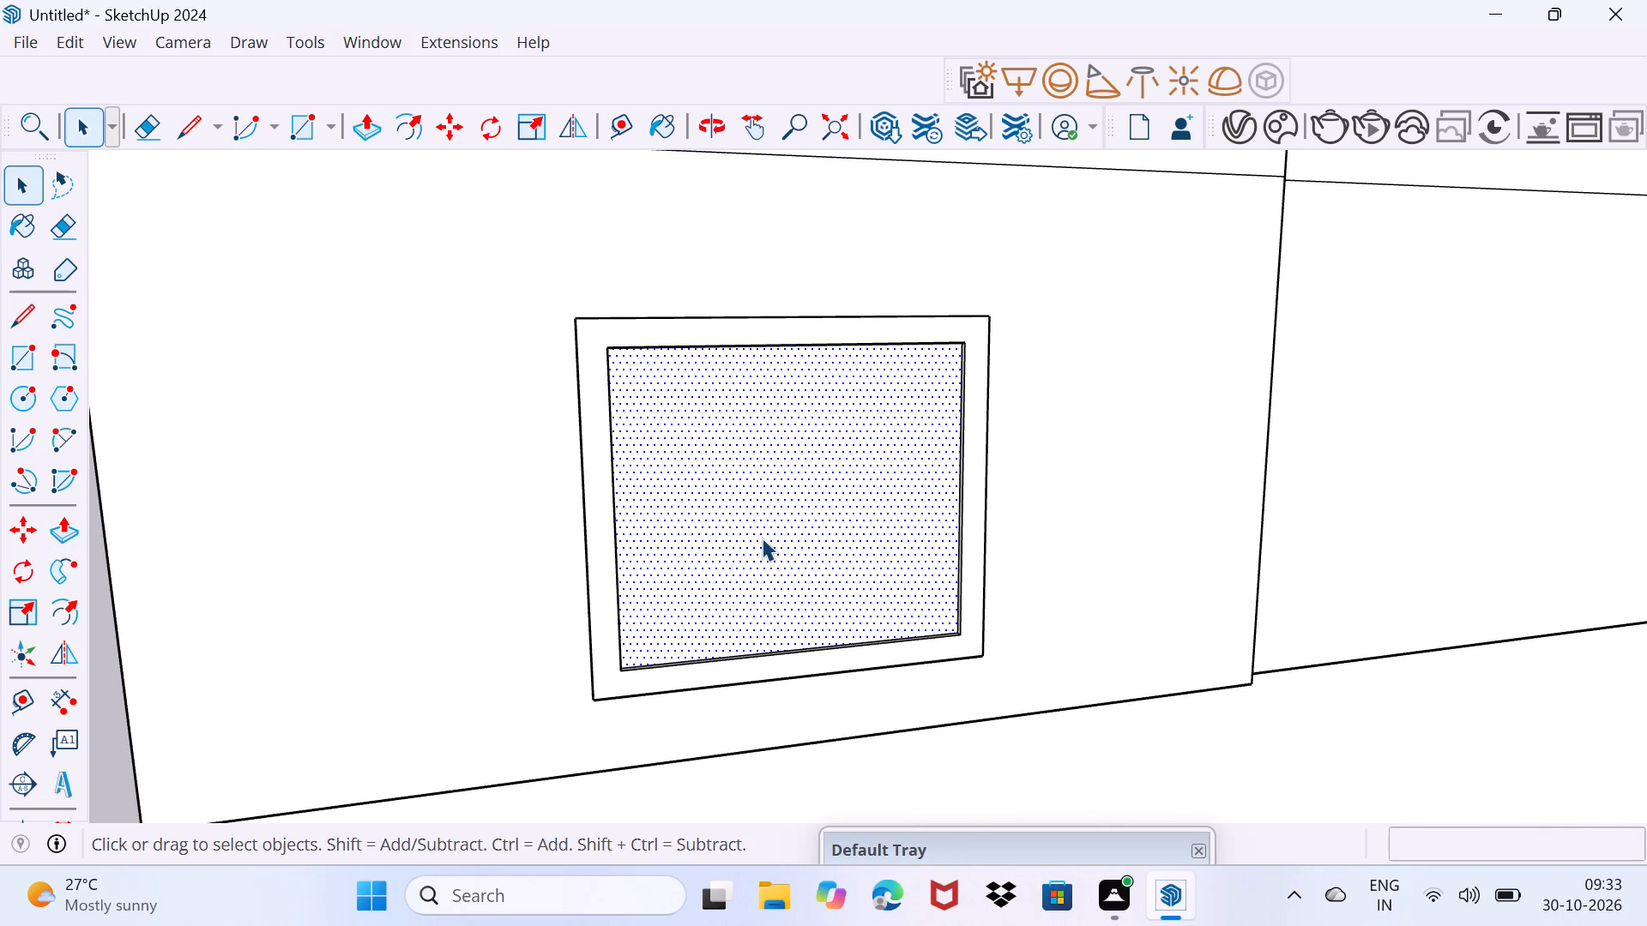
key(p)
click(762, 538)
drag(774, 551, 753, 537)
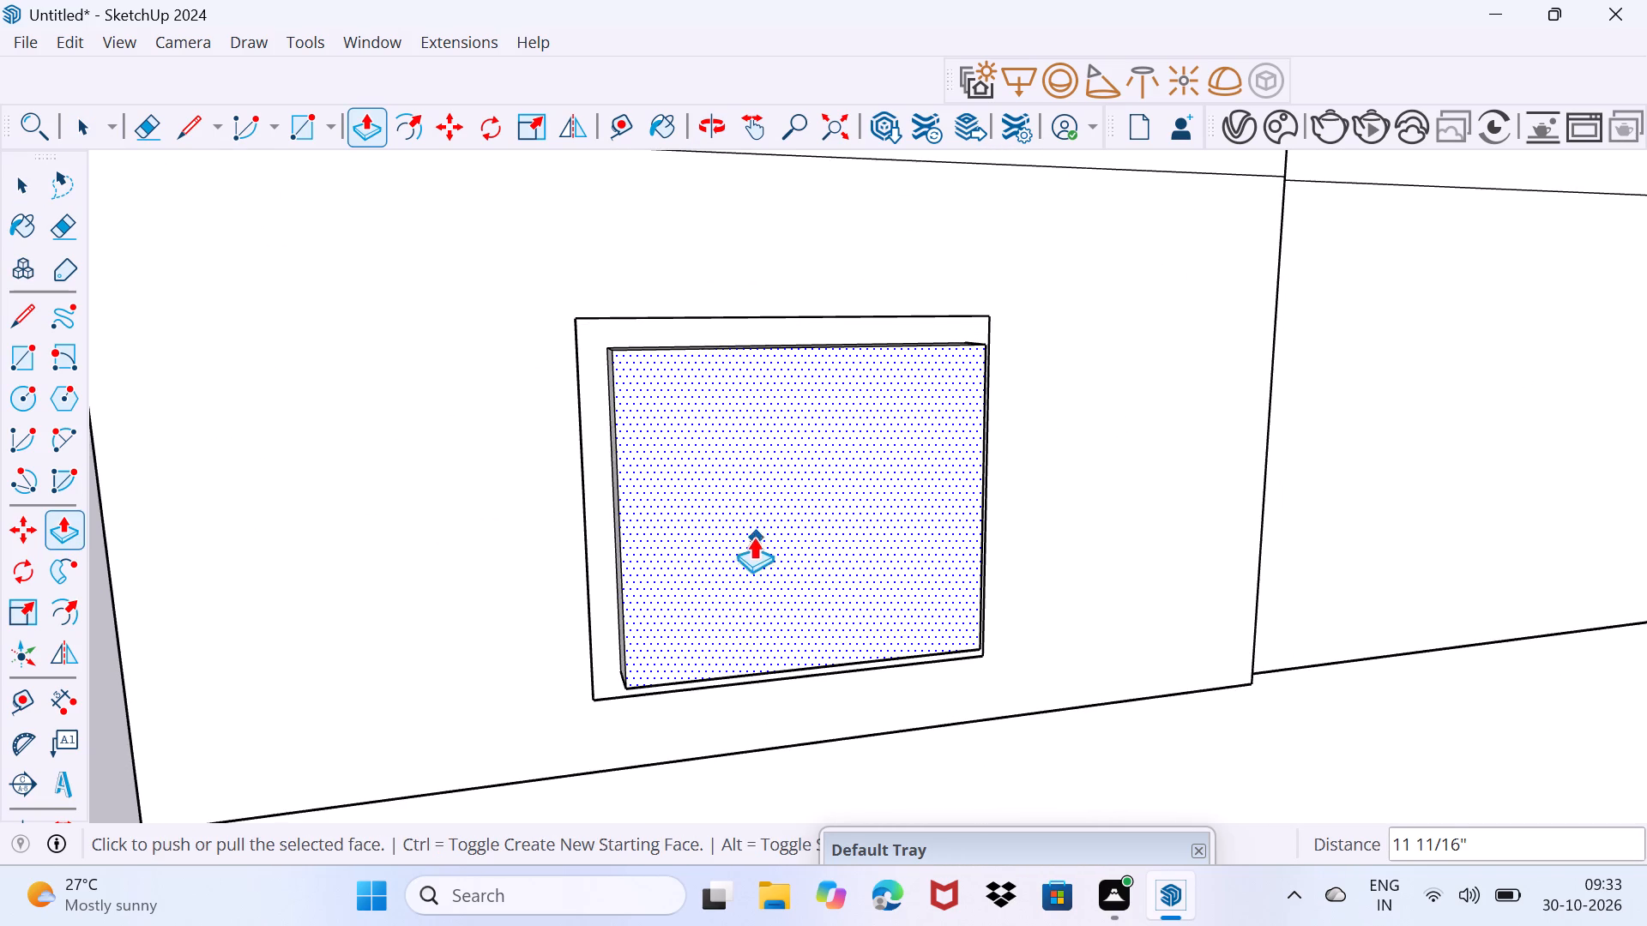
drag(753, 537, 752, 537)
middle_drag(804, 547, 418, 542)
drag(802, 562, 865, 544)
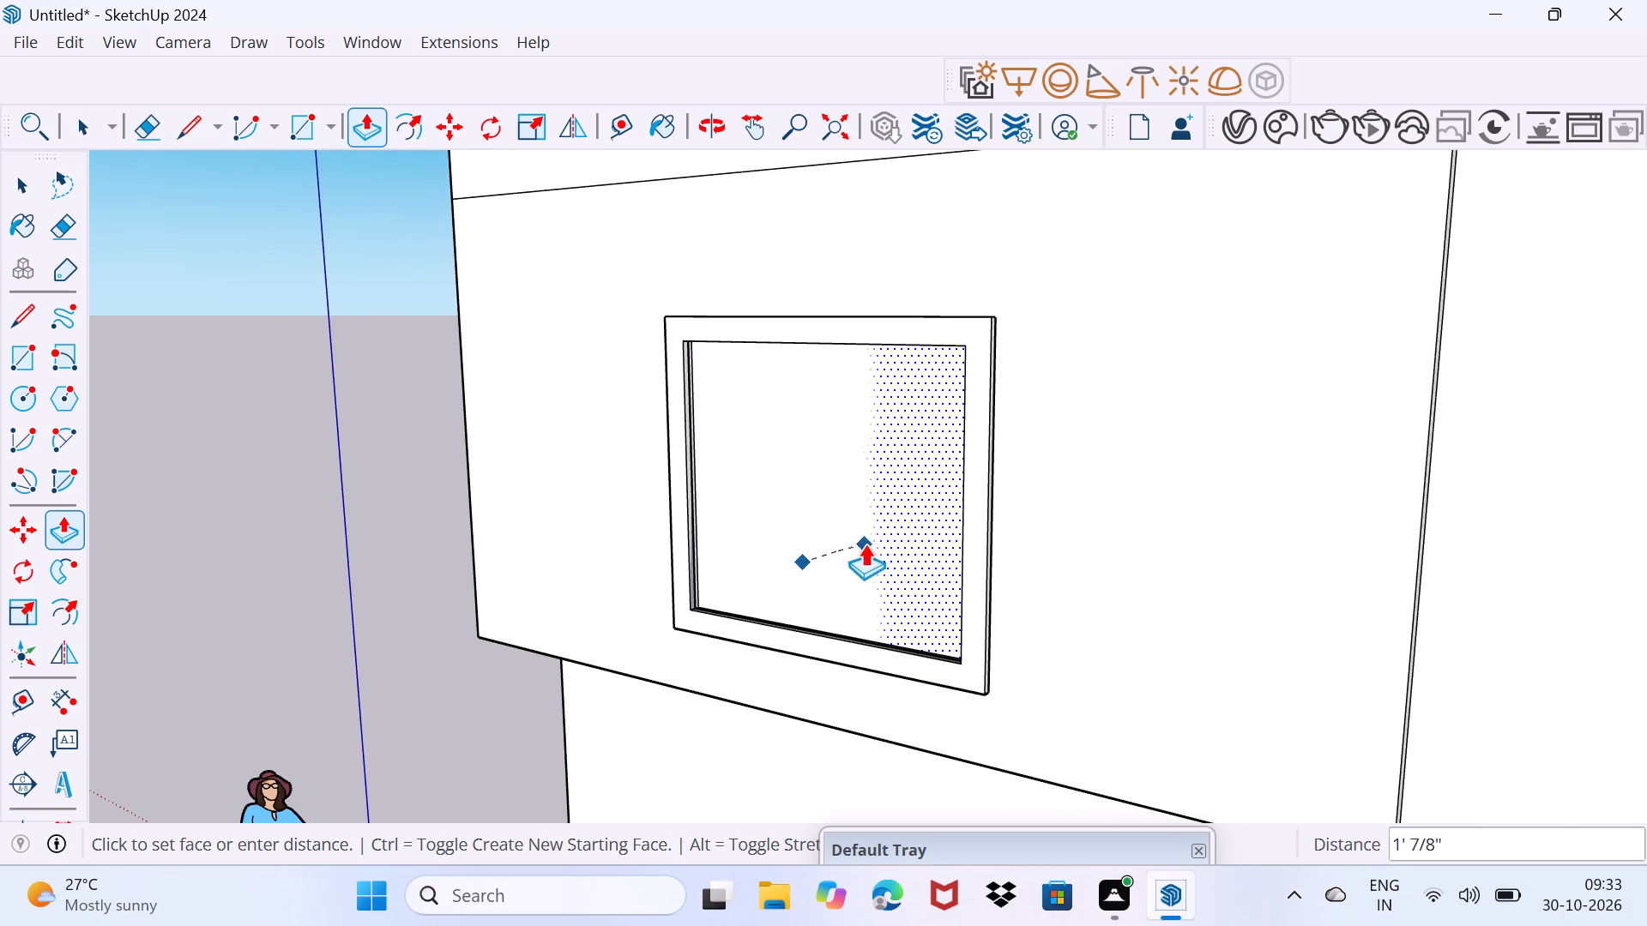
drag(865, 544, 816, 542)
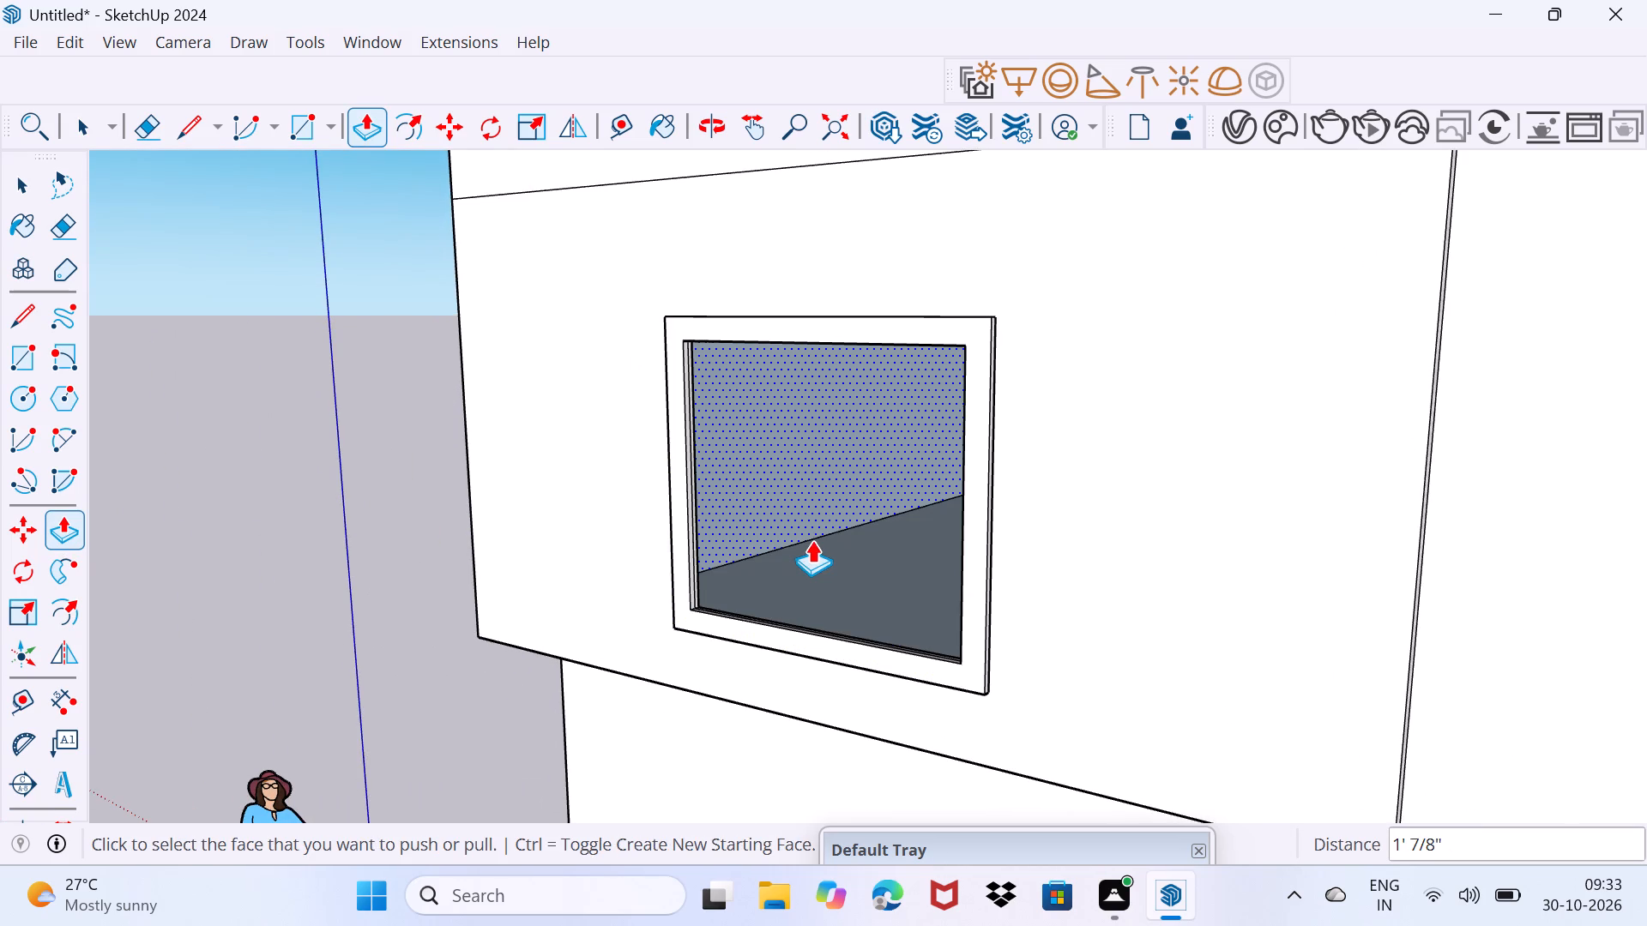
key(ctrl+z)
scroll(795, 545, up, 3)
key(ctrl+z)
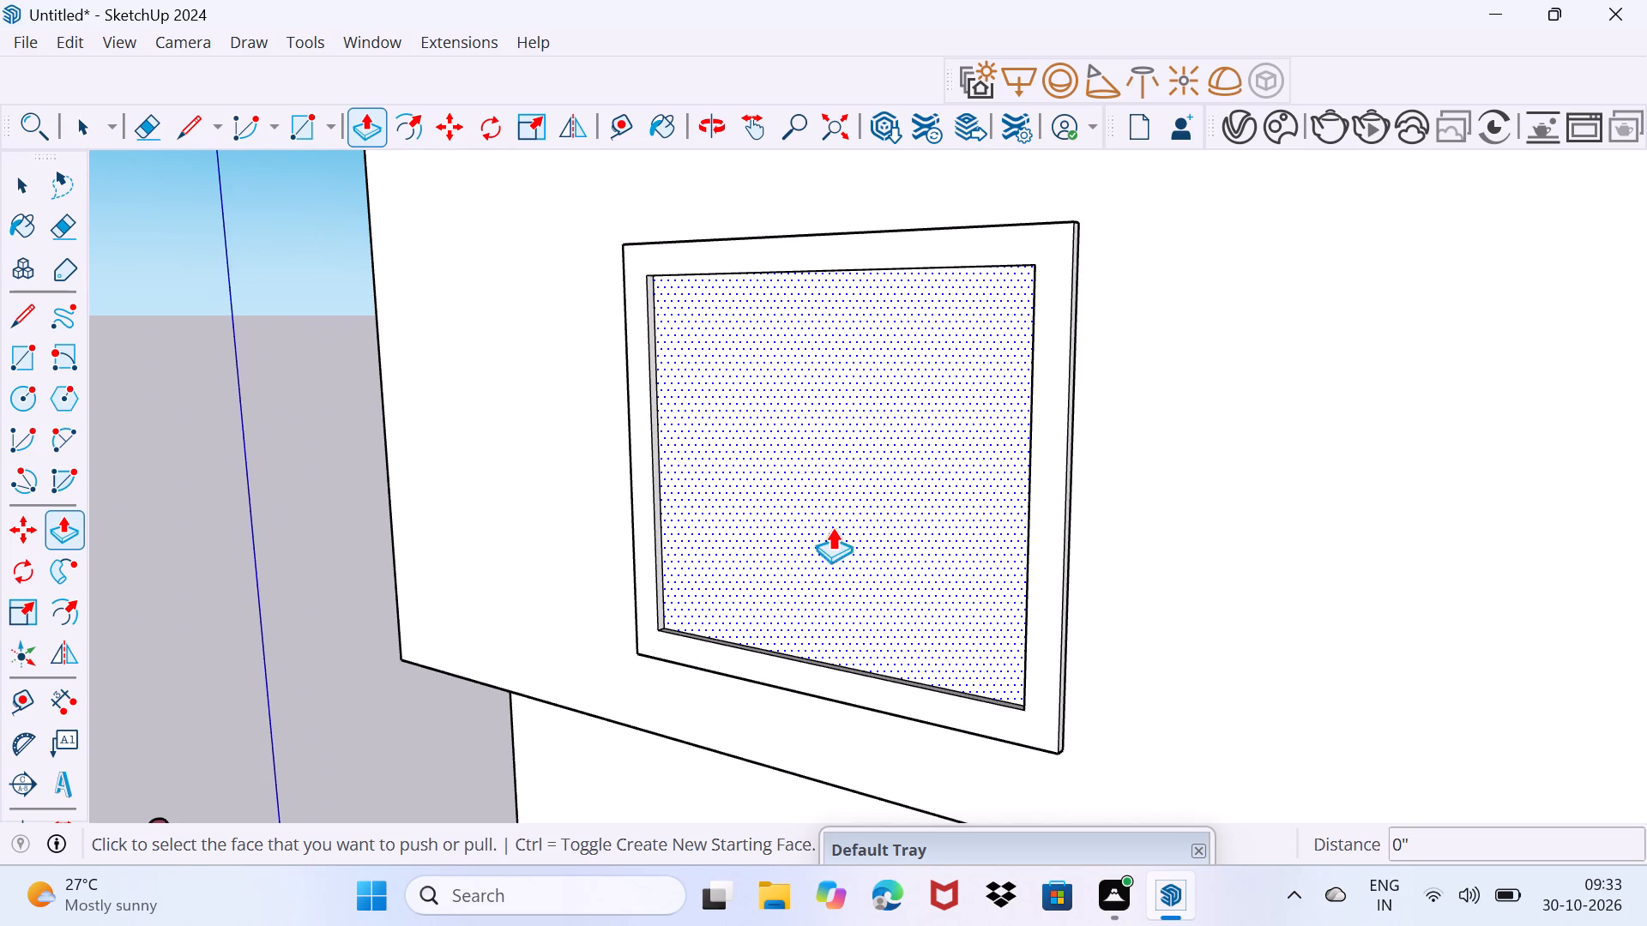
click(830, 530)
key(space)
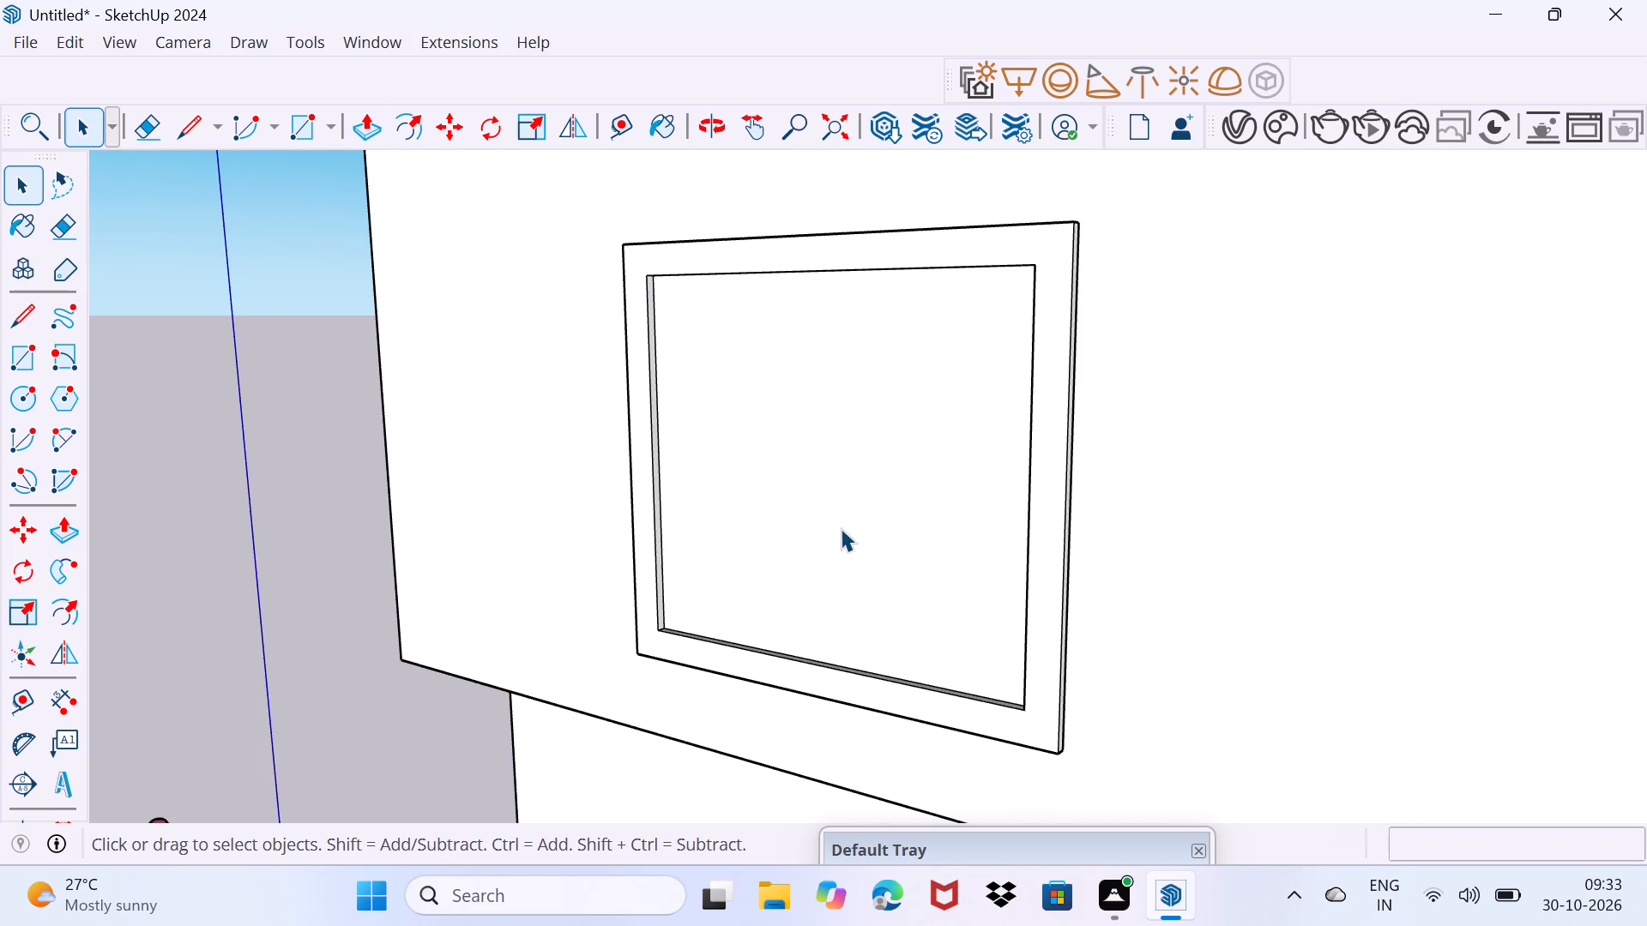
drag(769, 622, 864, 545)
Examine the bay's two framed windows and the building's front facade from several angles.
middle_drag(743, 555, 930, 551)
scroll(930, 551, down, 7)
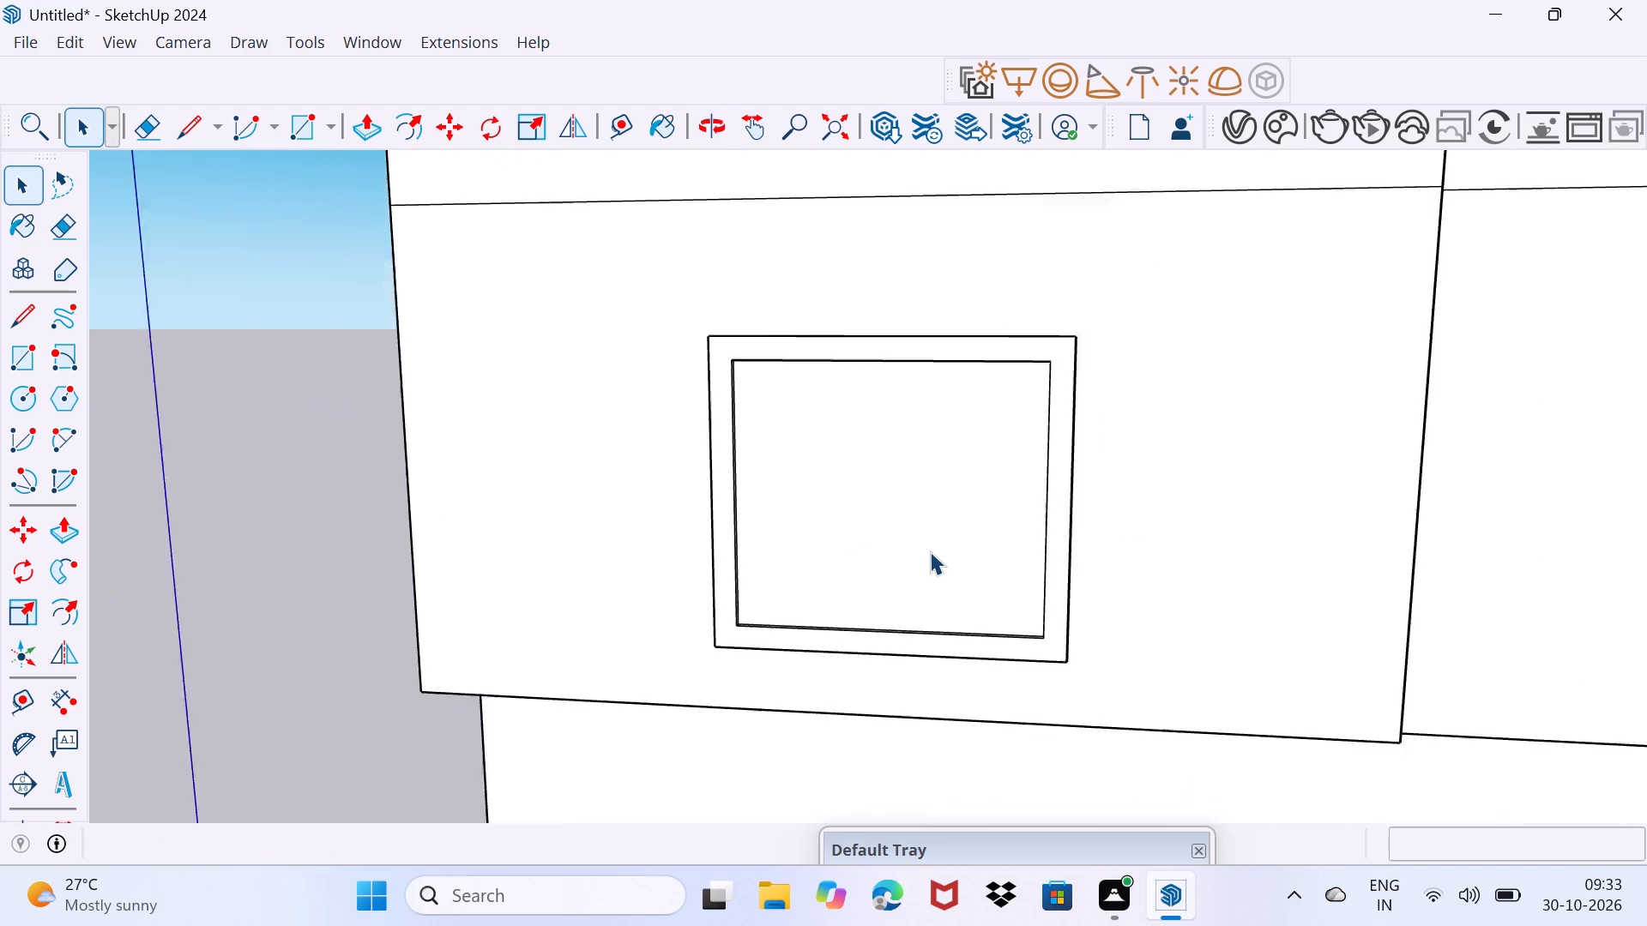
scroll(930, 551, down, 5)
middle_drag(934, 564, 1007, 444)
middle_drag(1034, 412, 886, 476)
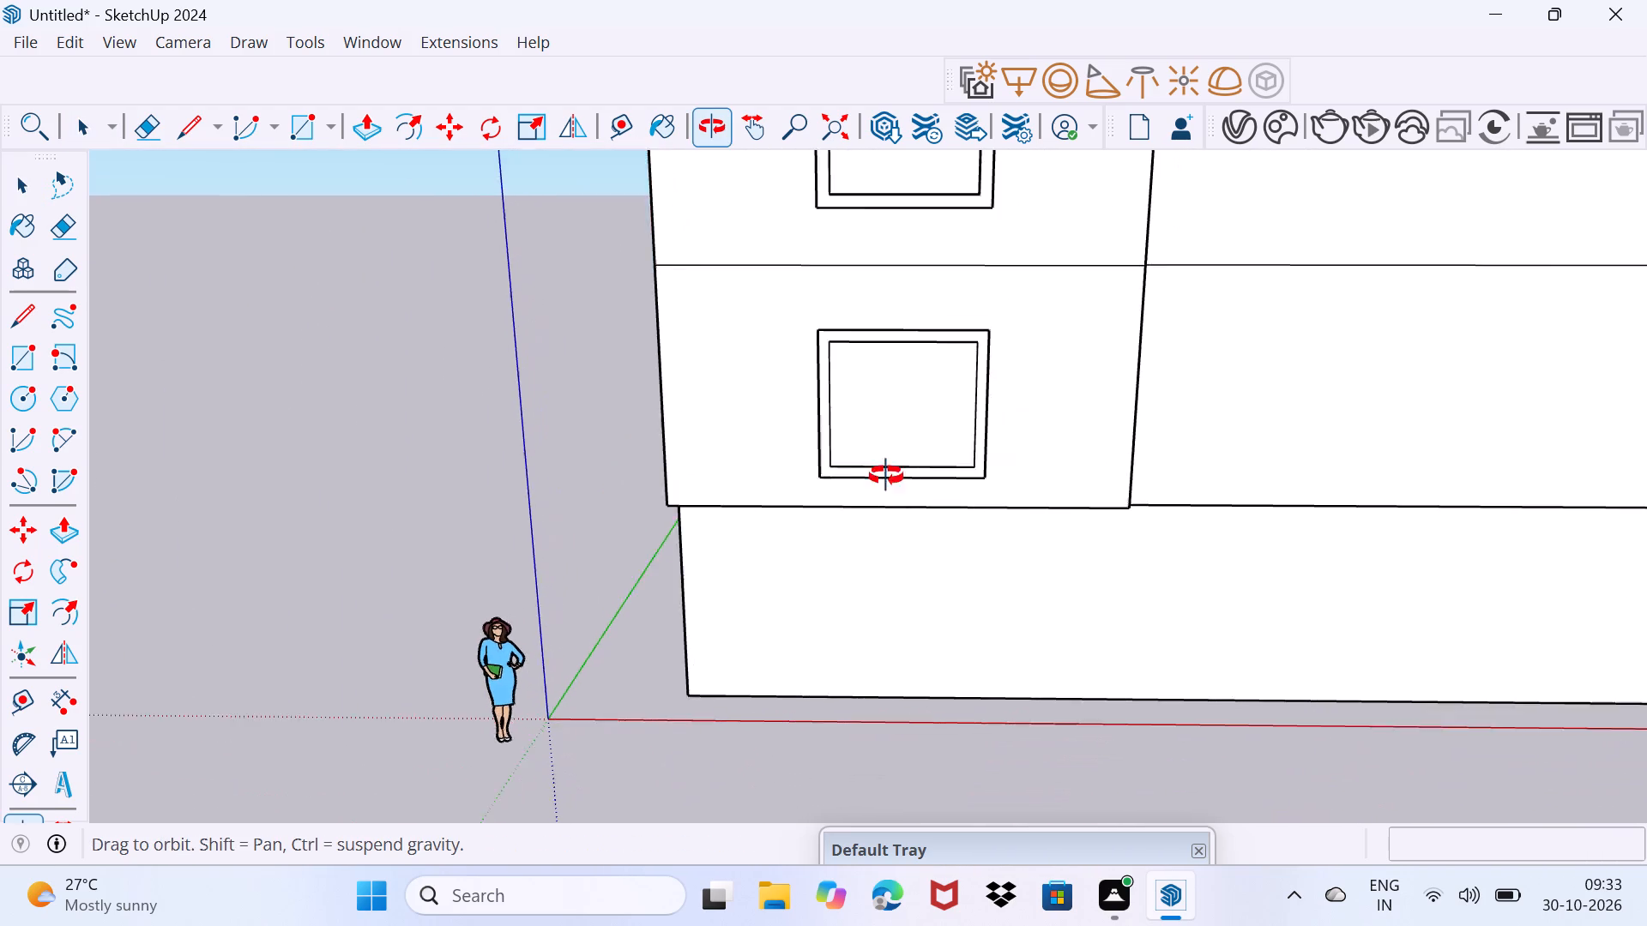
middle_drag(886, 476, 509, 478)
scroll(510, 478, down, 3)
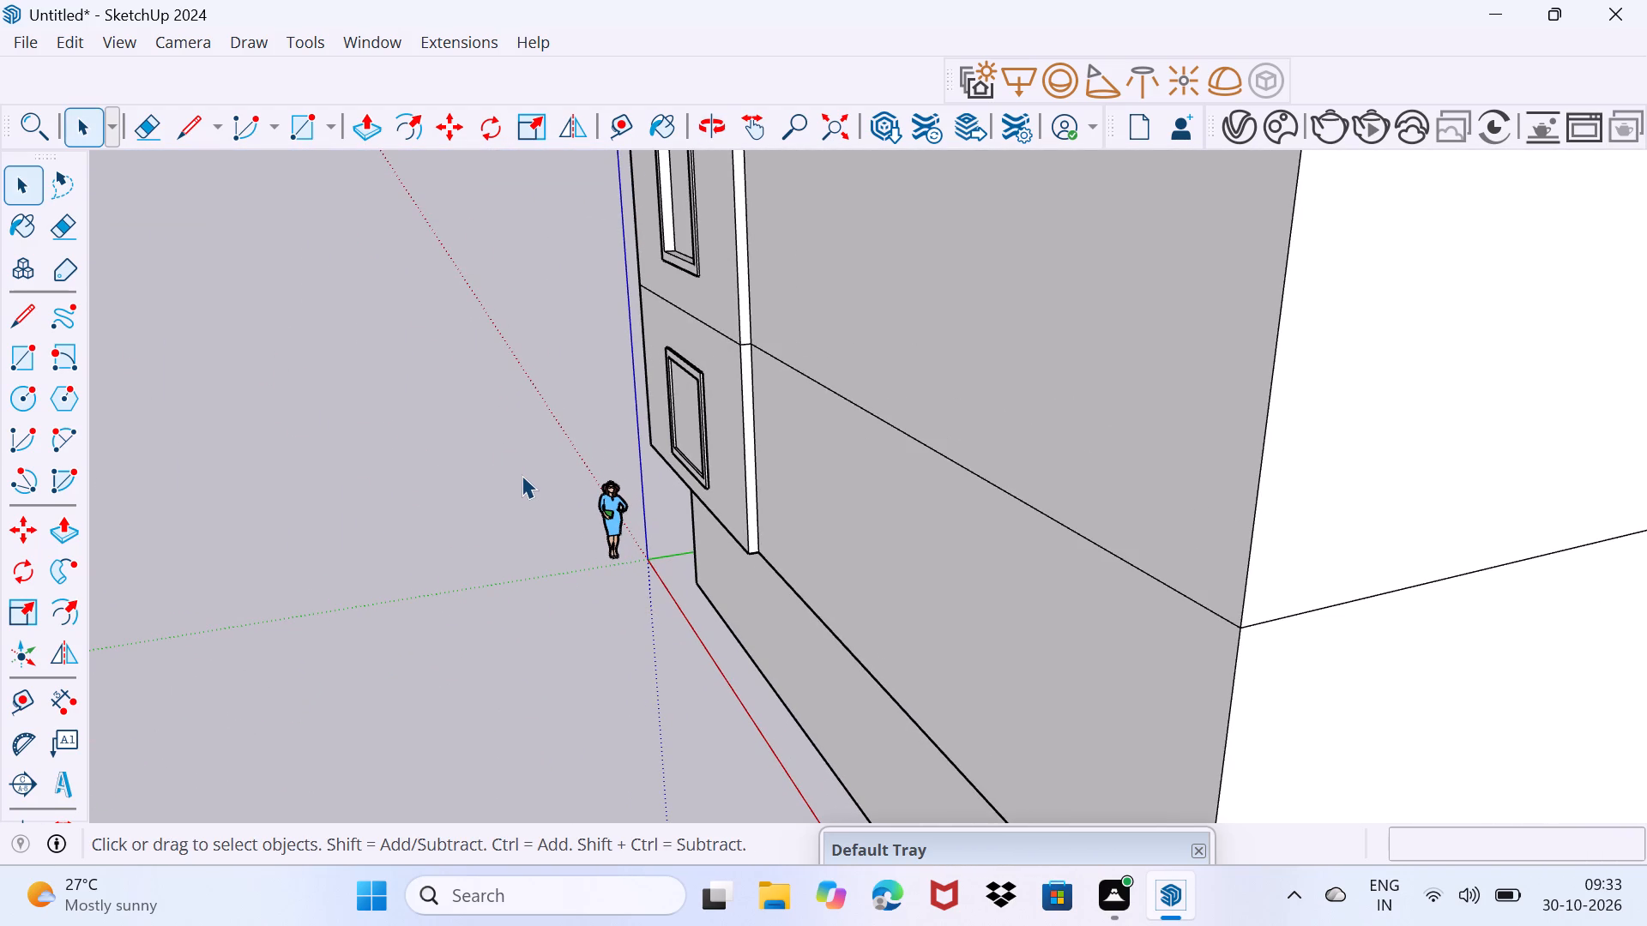
middle_drag(1034, 628, 1031, 629)
middle_drag(1031, 629, 1294, 383)
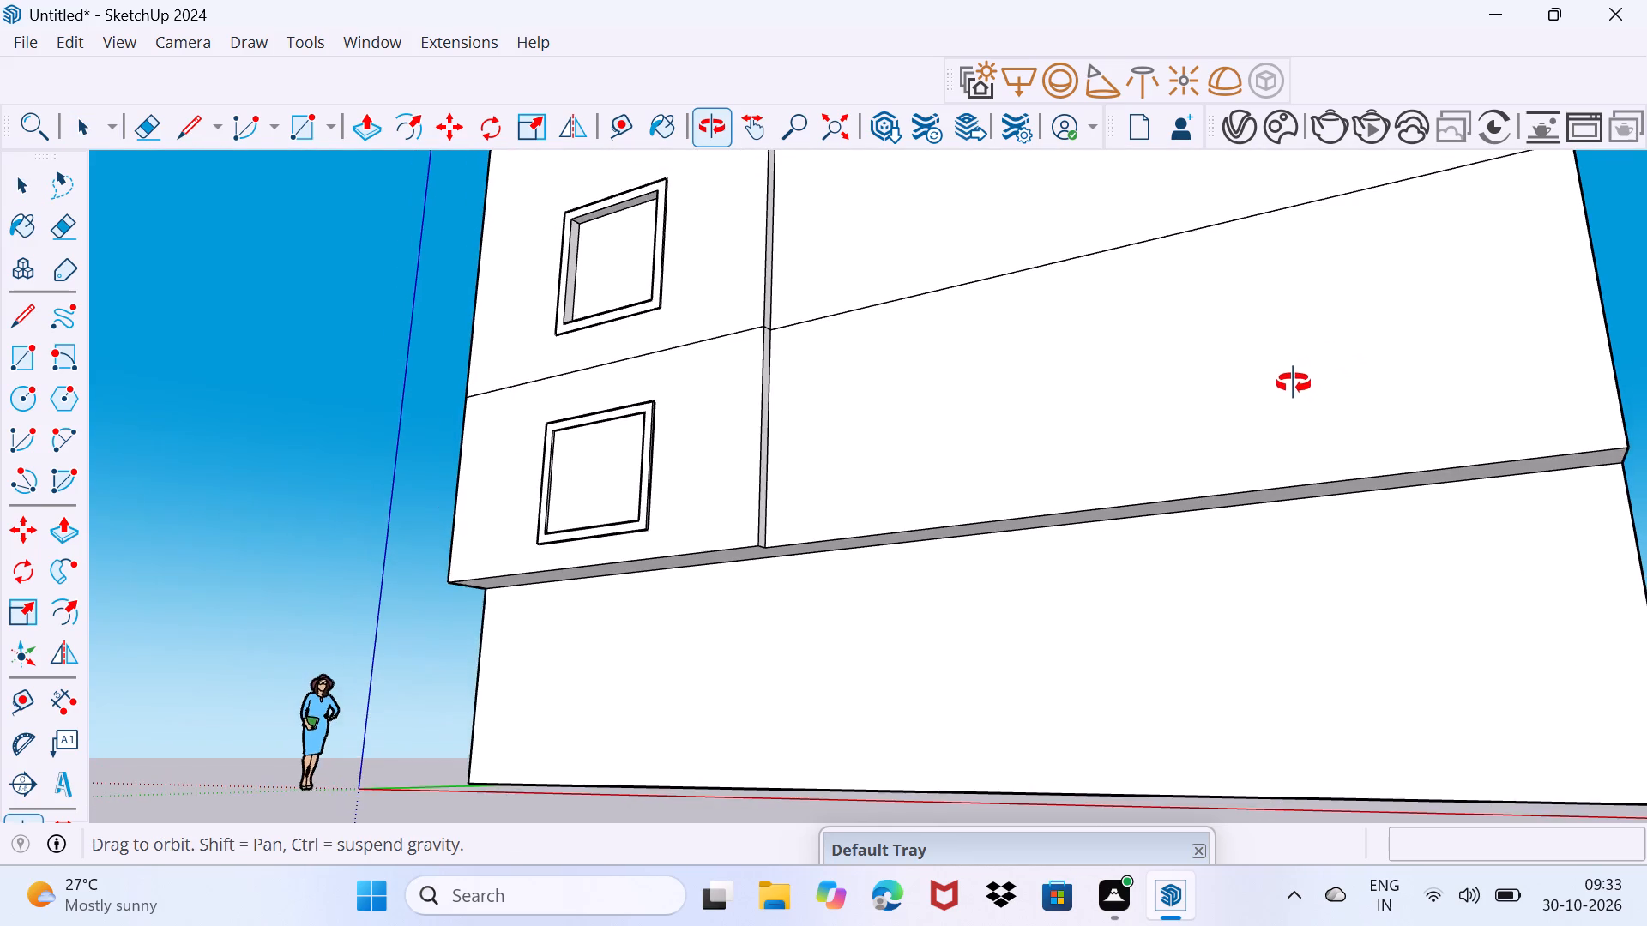
middle_drag(1294, 383, 1271, 396)
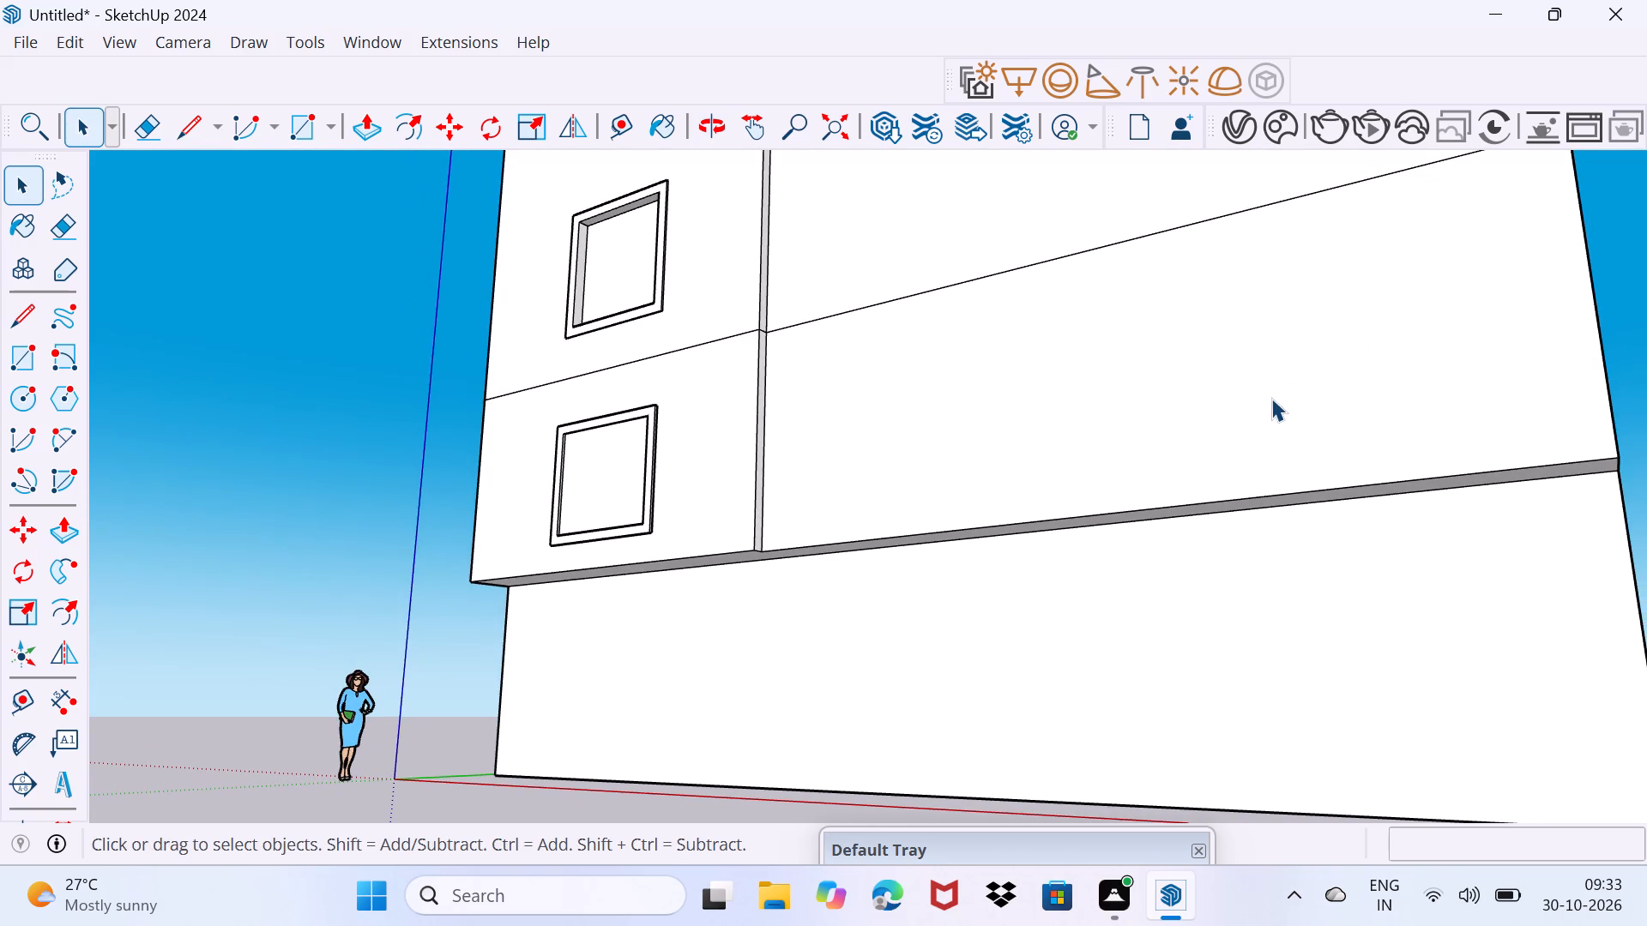
middle_drag(1268, 401, 1347, 458)
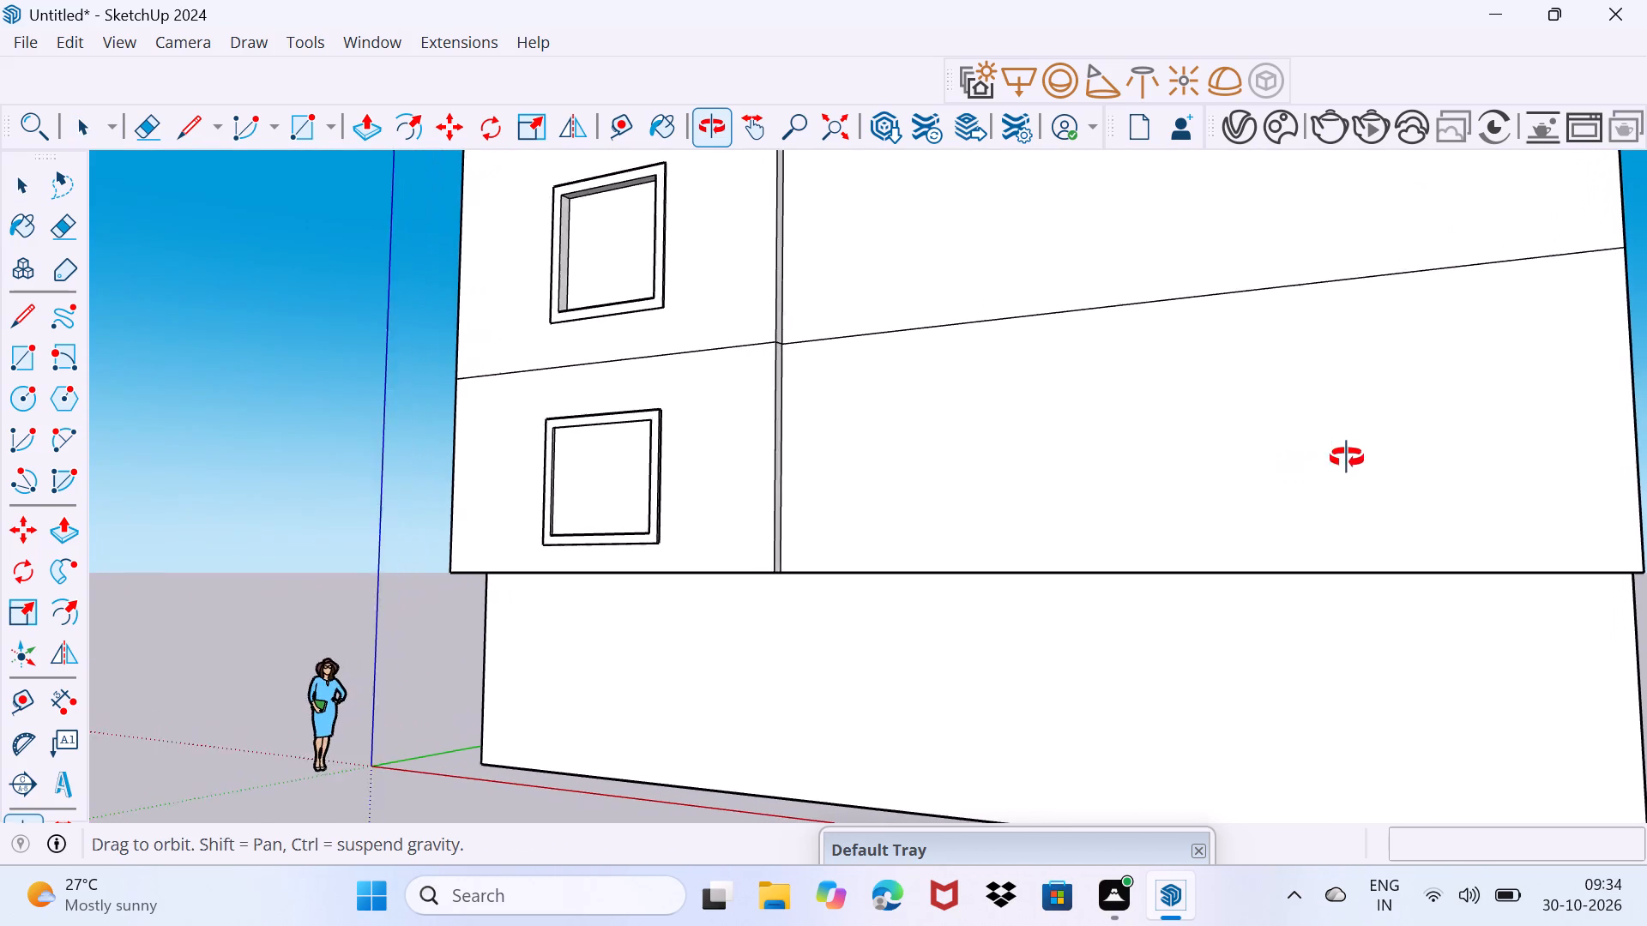
middle_drag(1347, 458, 1427, 448)
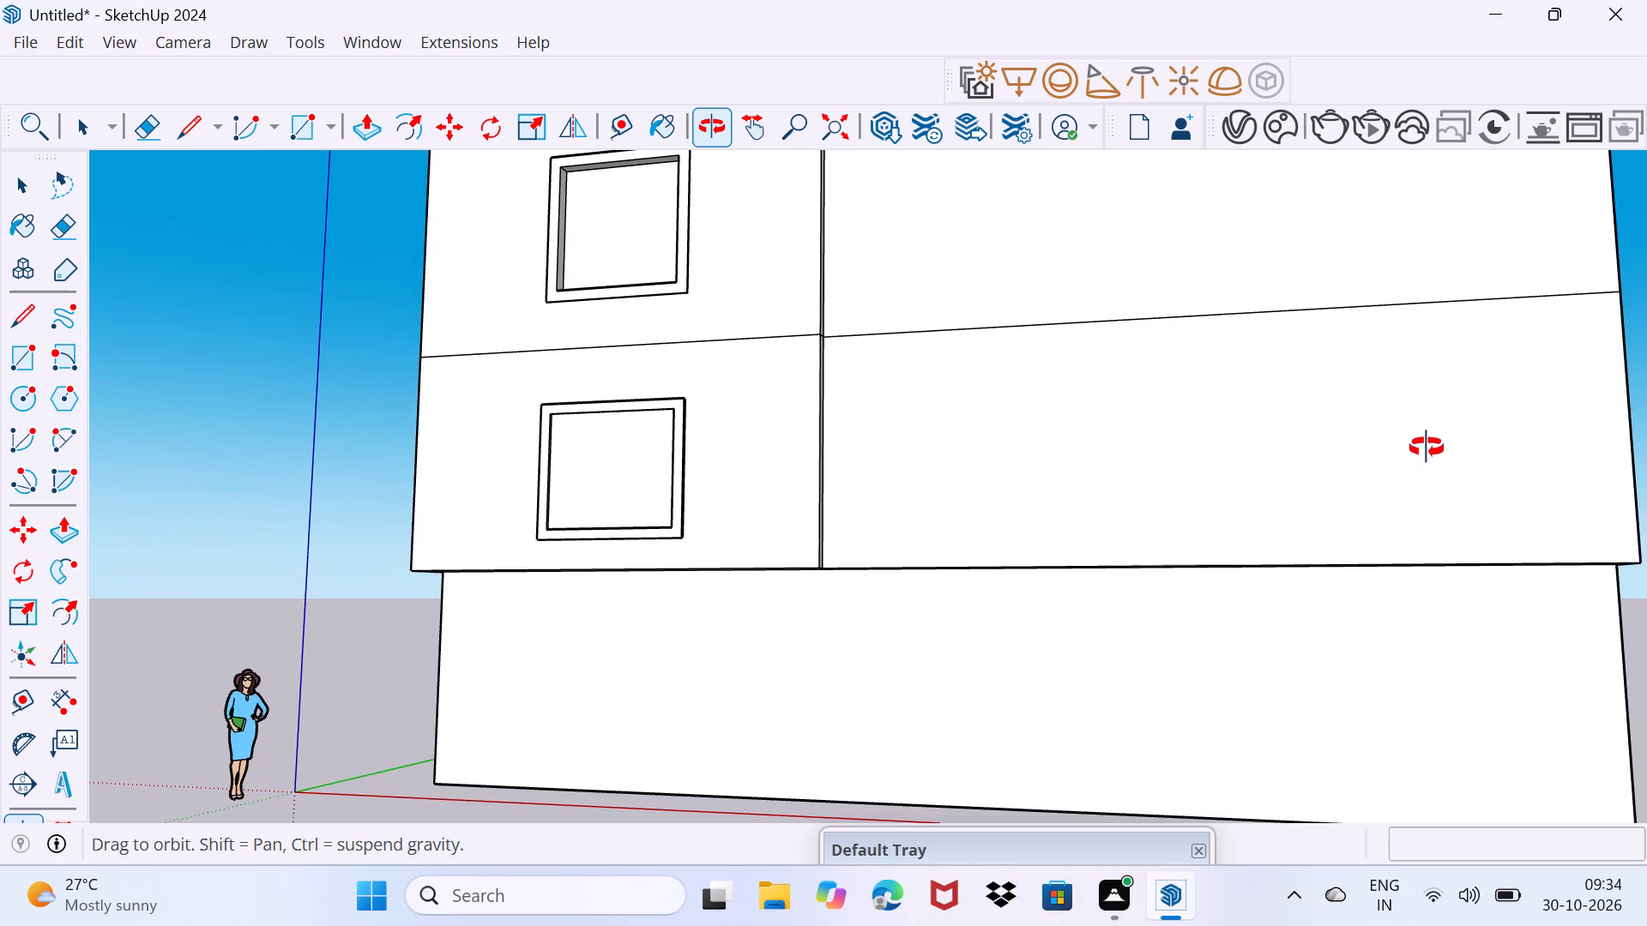
middle_drag(1427, 448, 1220, 502)
middle_drag(1203, 514, 1296, 534)
Draw a 20' vertical line down the front wall beside the bay, from roof edge to bottom edge, near the building's far corner.
key(l)
scroll(1157, 488, down, 4)
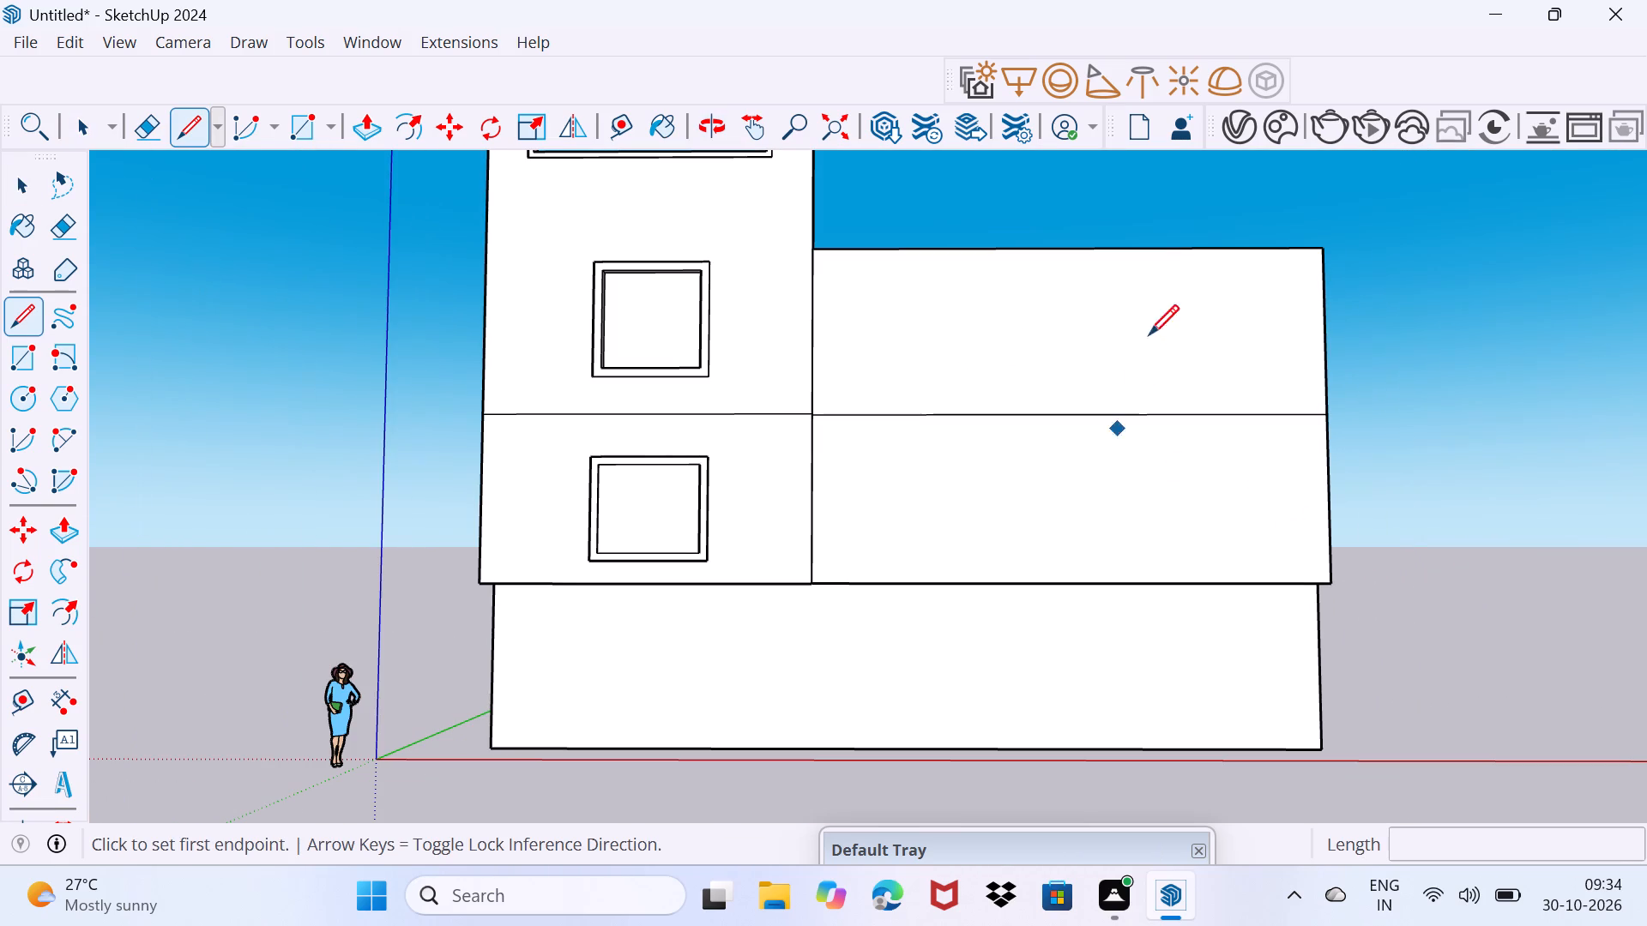
click(1162, 253)
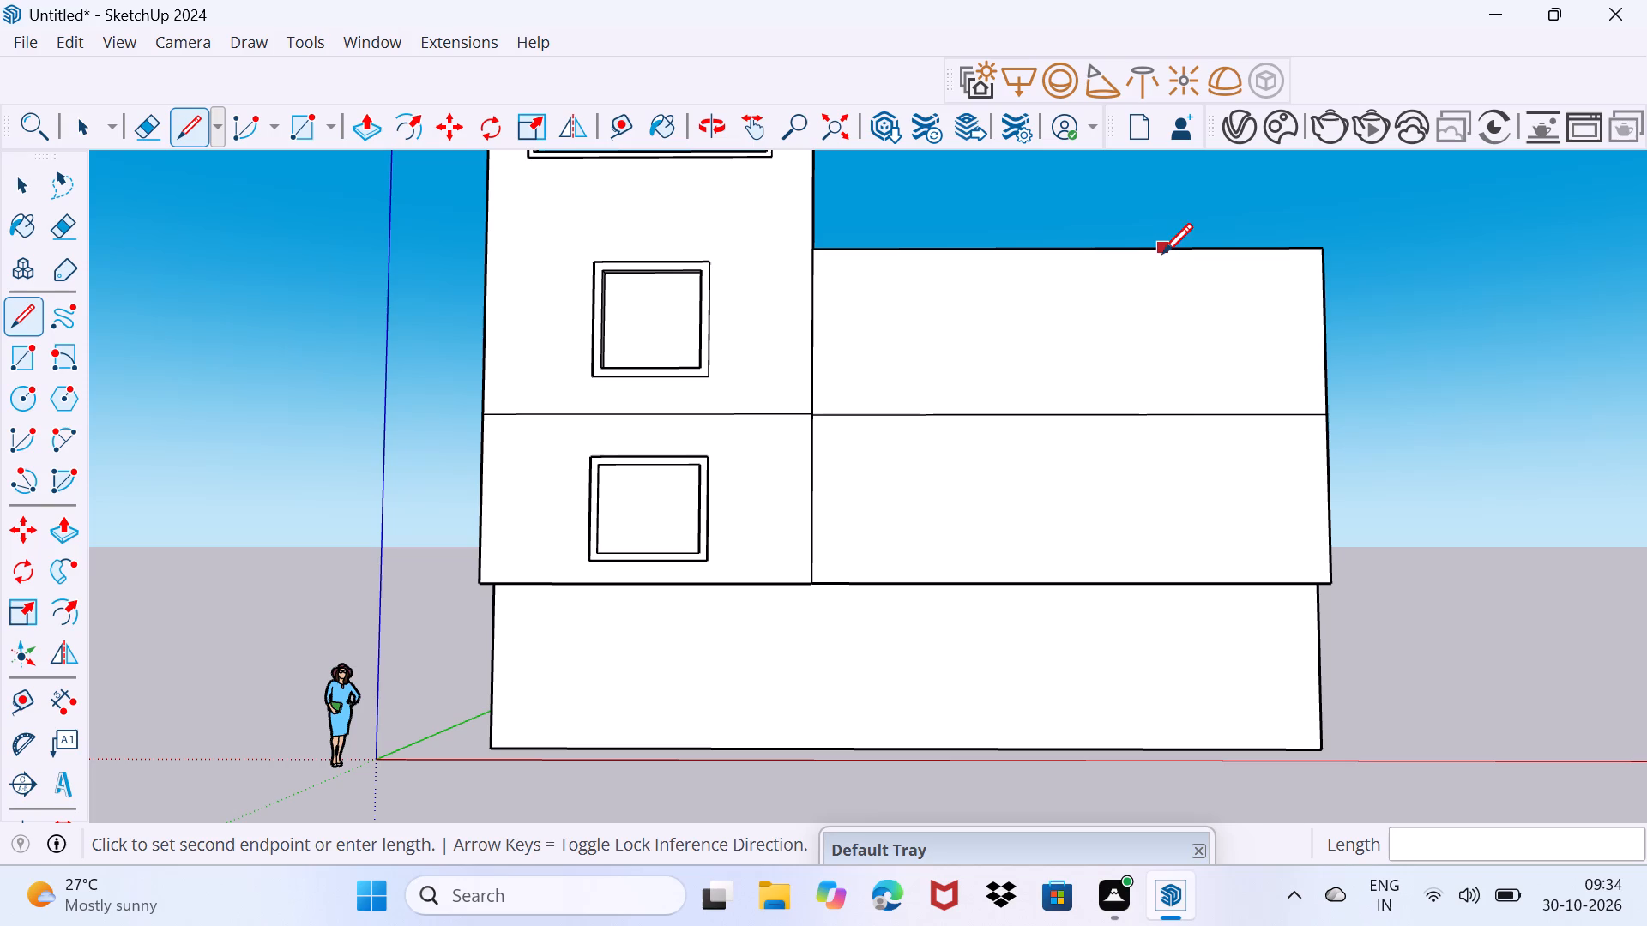
click(1171, 585)
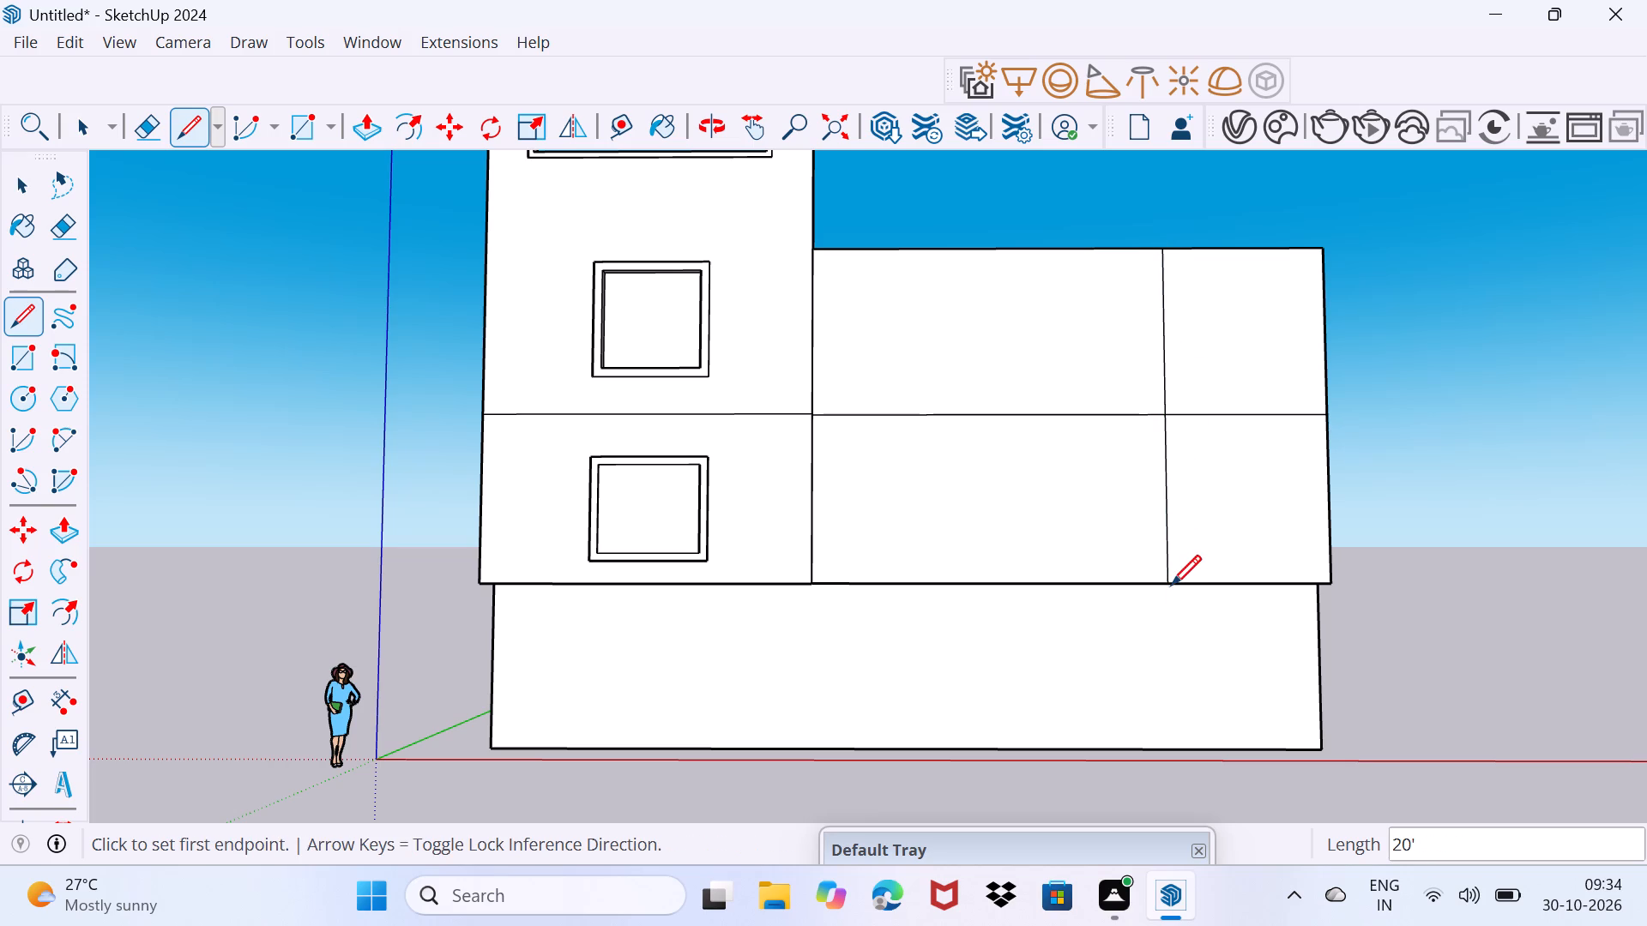
key(space)
Erase the horizontal floor line between the new vertical divider and the building's outer corner.
scroll(1192, 467, up, 1)
middle_drag(1192, 467, 1166, 476)
scroll(1208, 417, up, 1)
key(e)
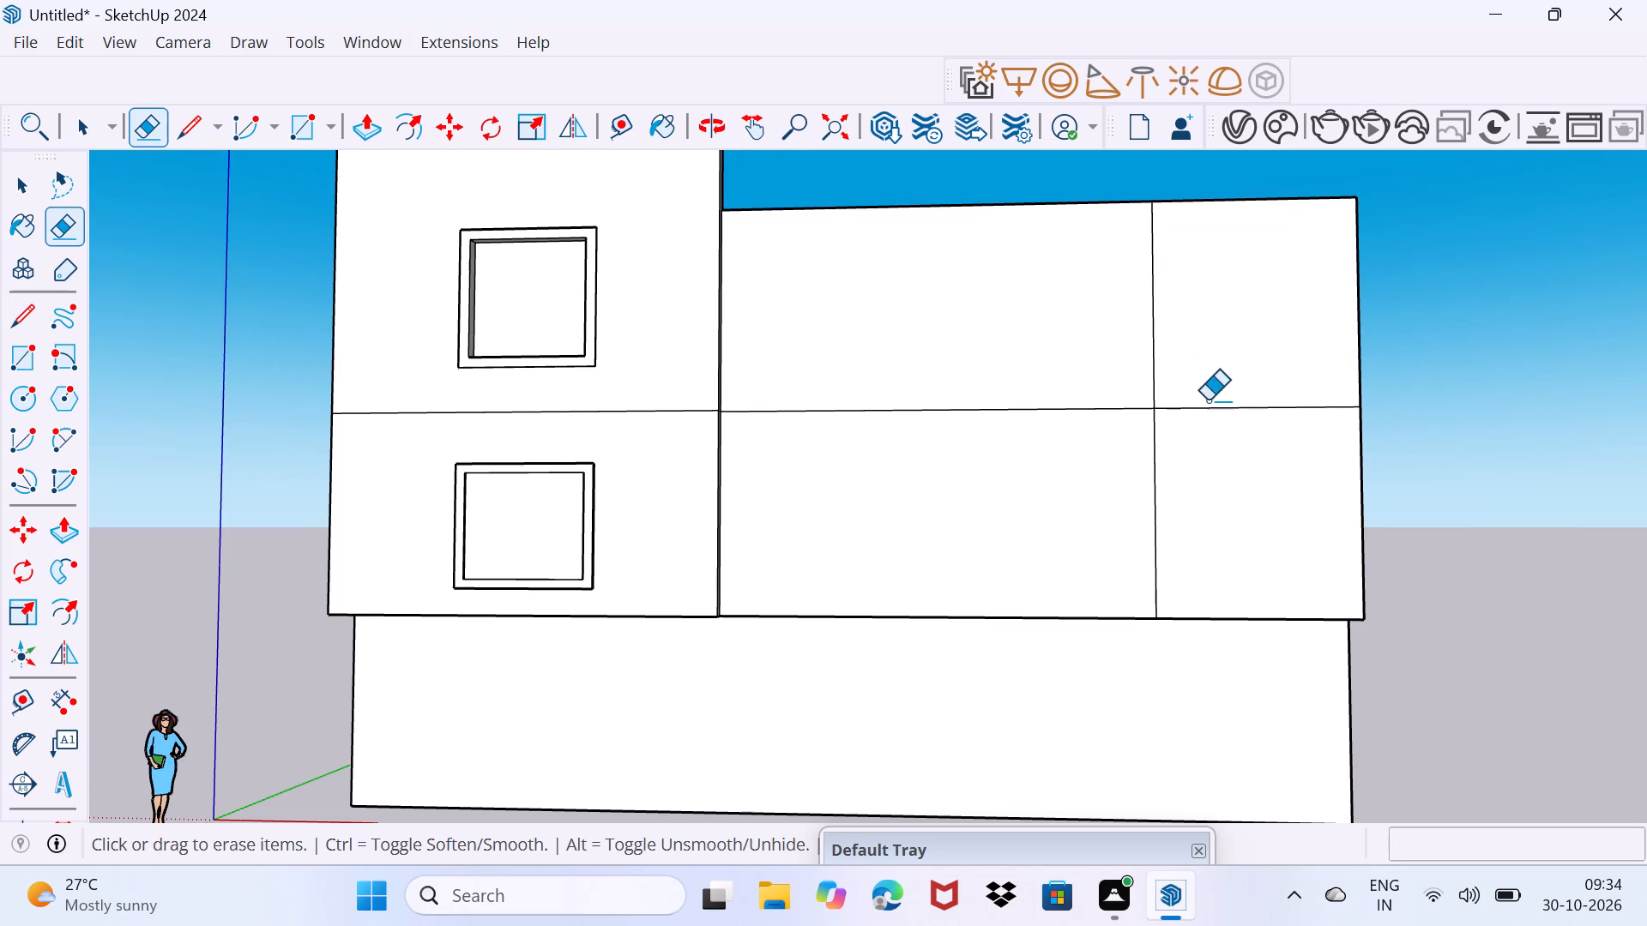
drag(1209, 398, 1203, 460)
key(space)
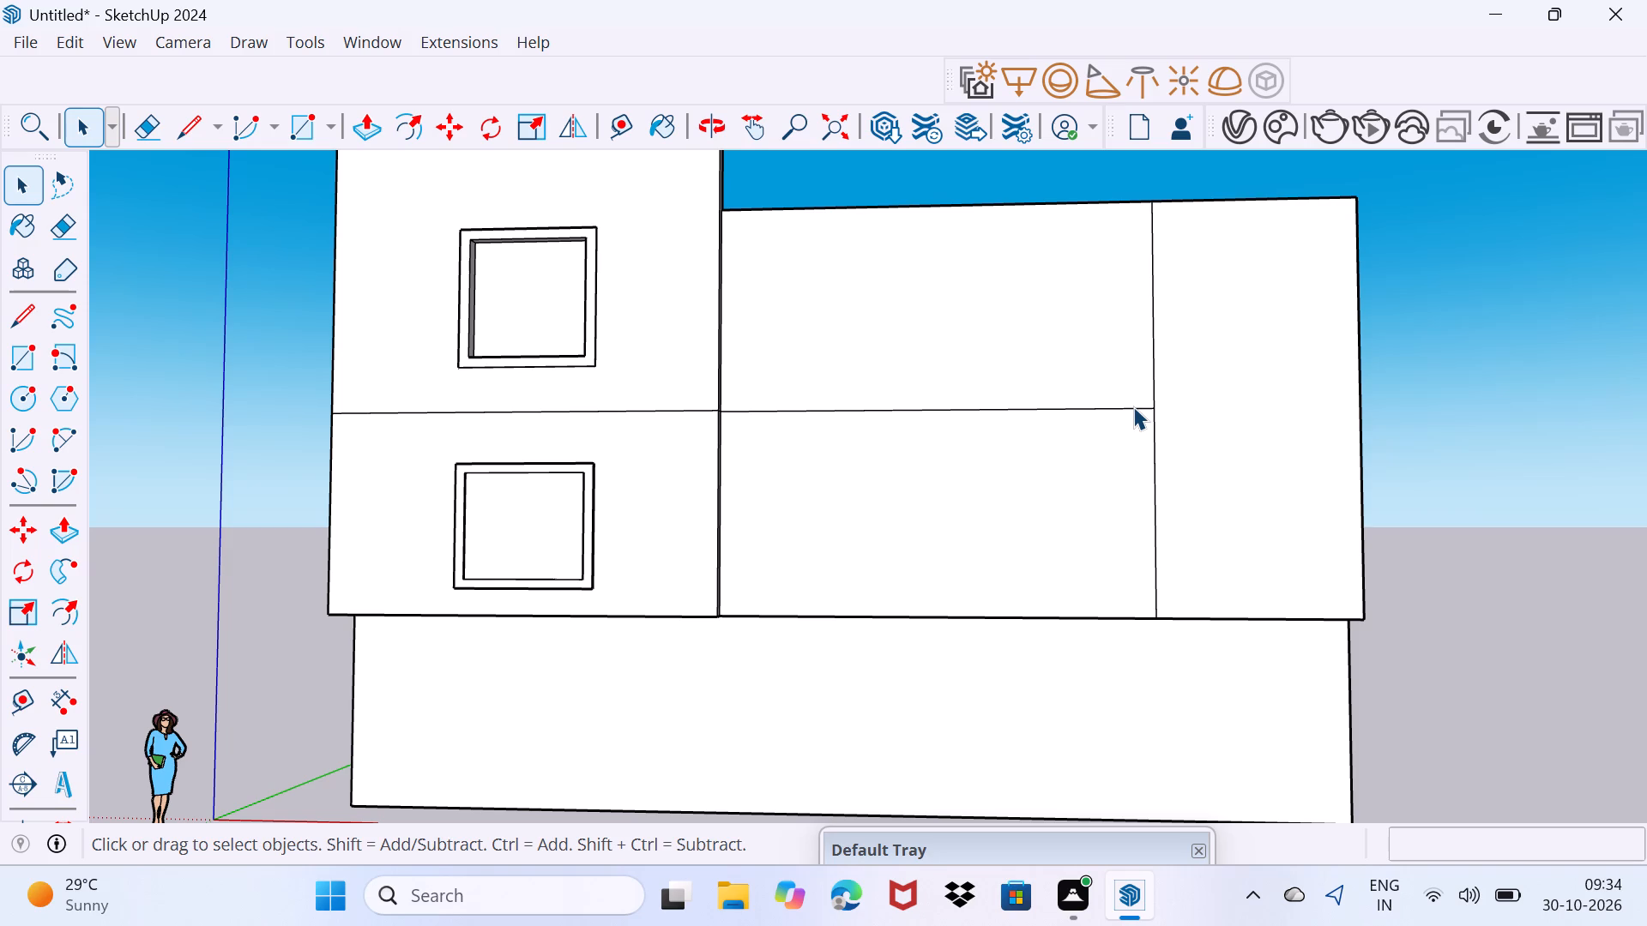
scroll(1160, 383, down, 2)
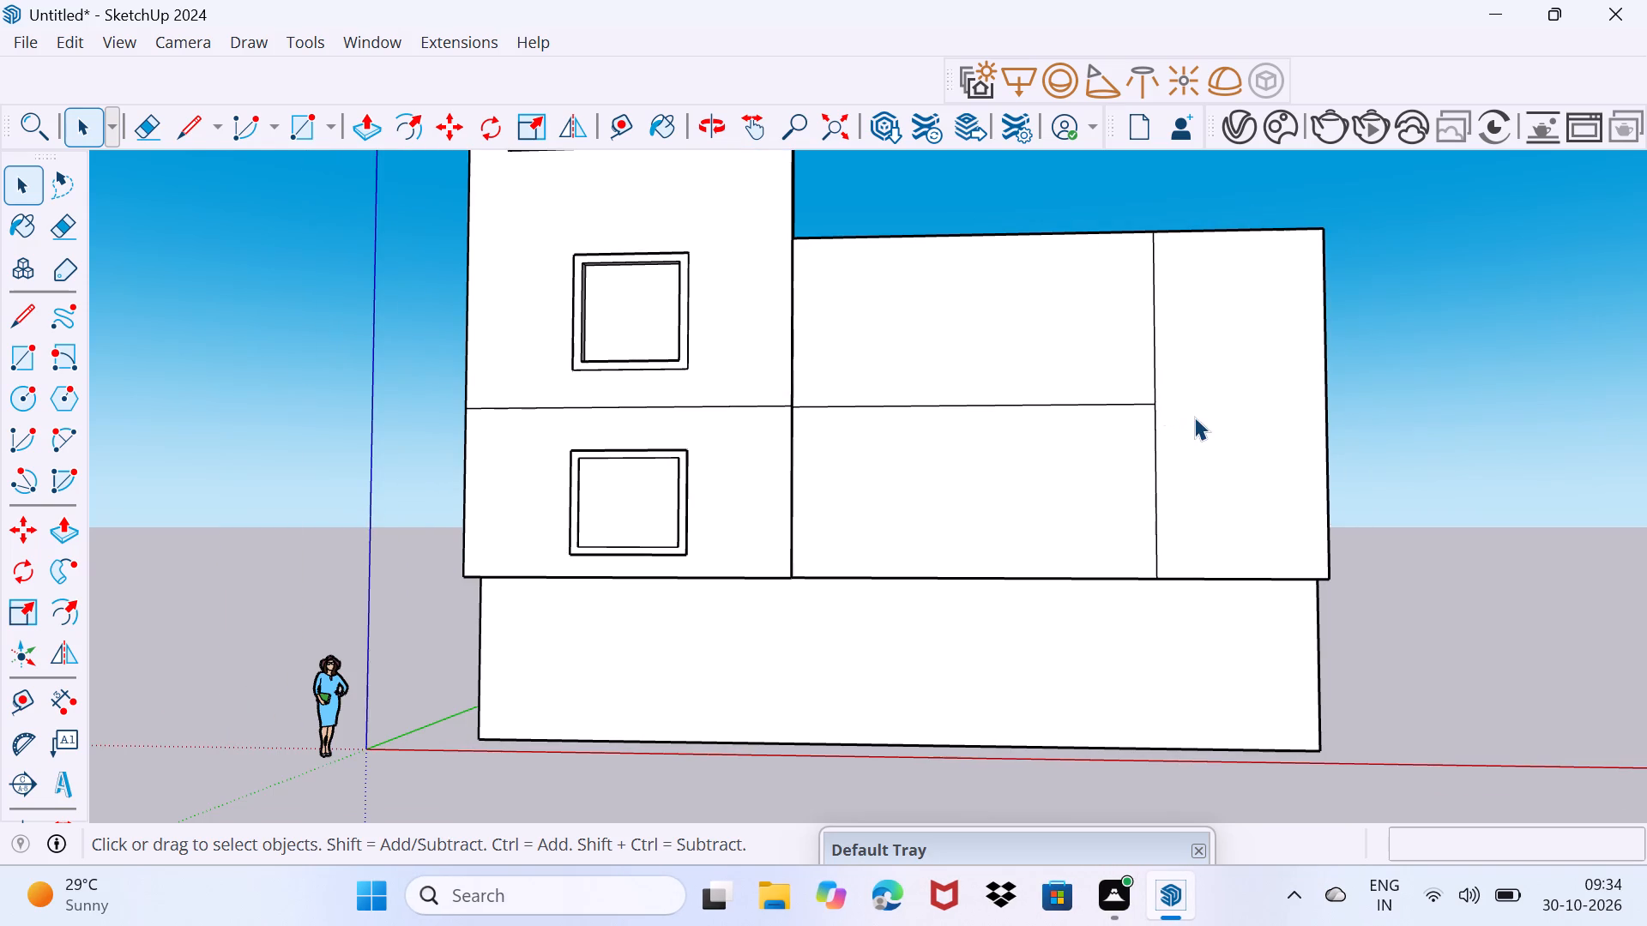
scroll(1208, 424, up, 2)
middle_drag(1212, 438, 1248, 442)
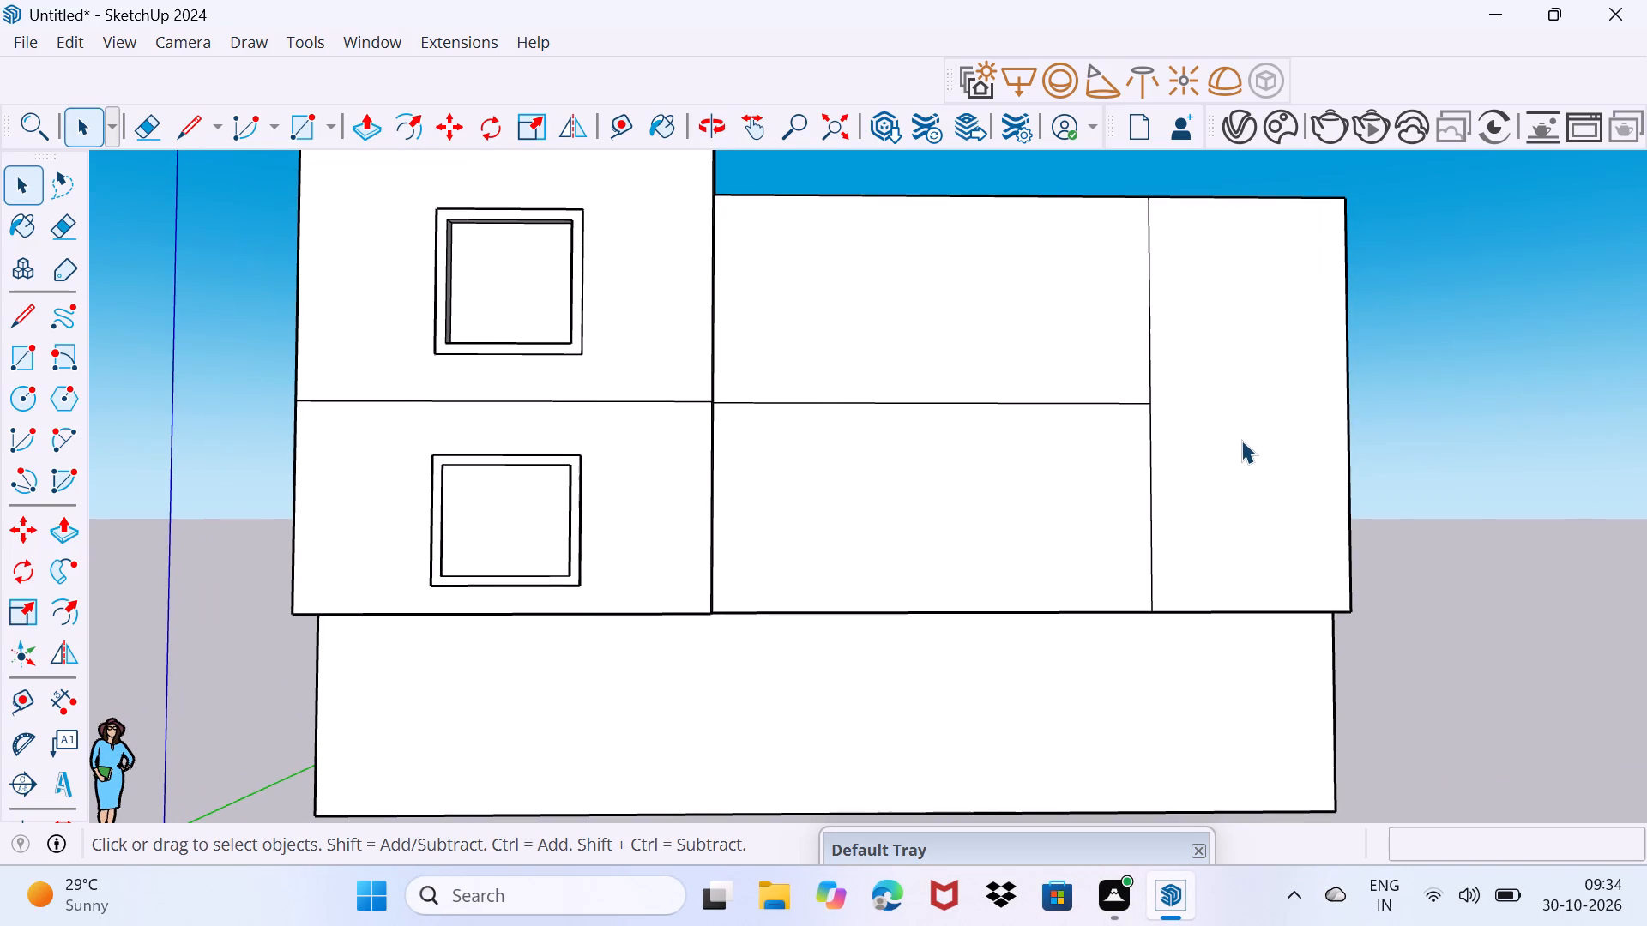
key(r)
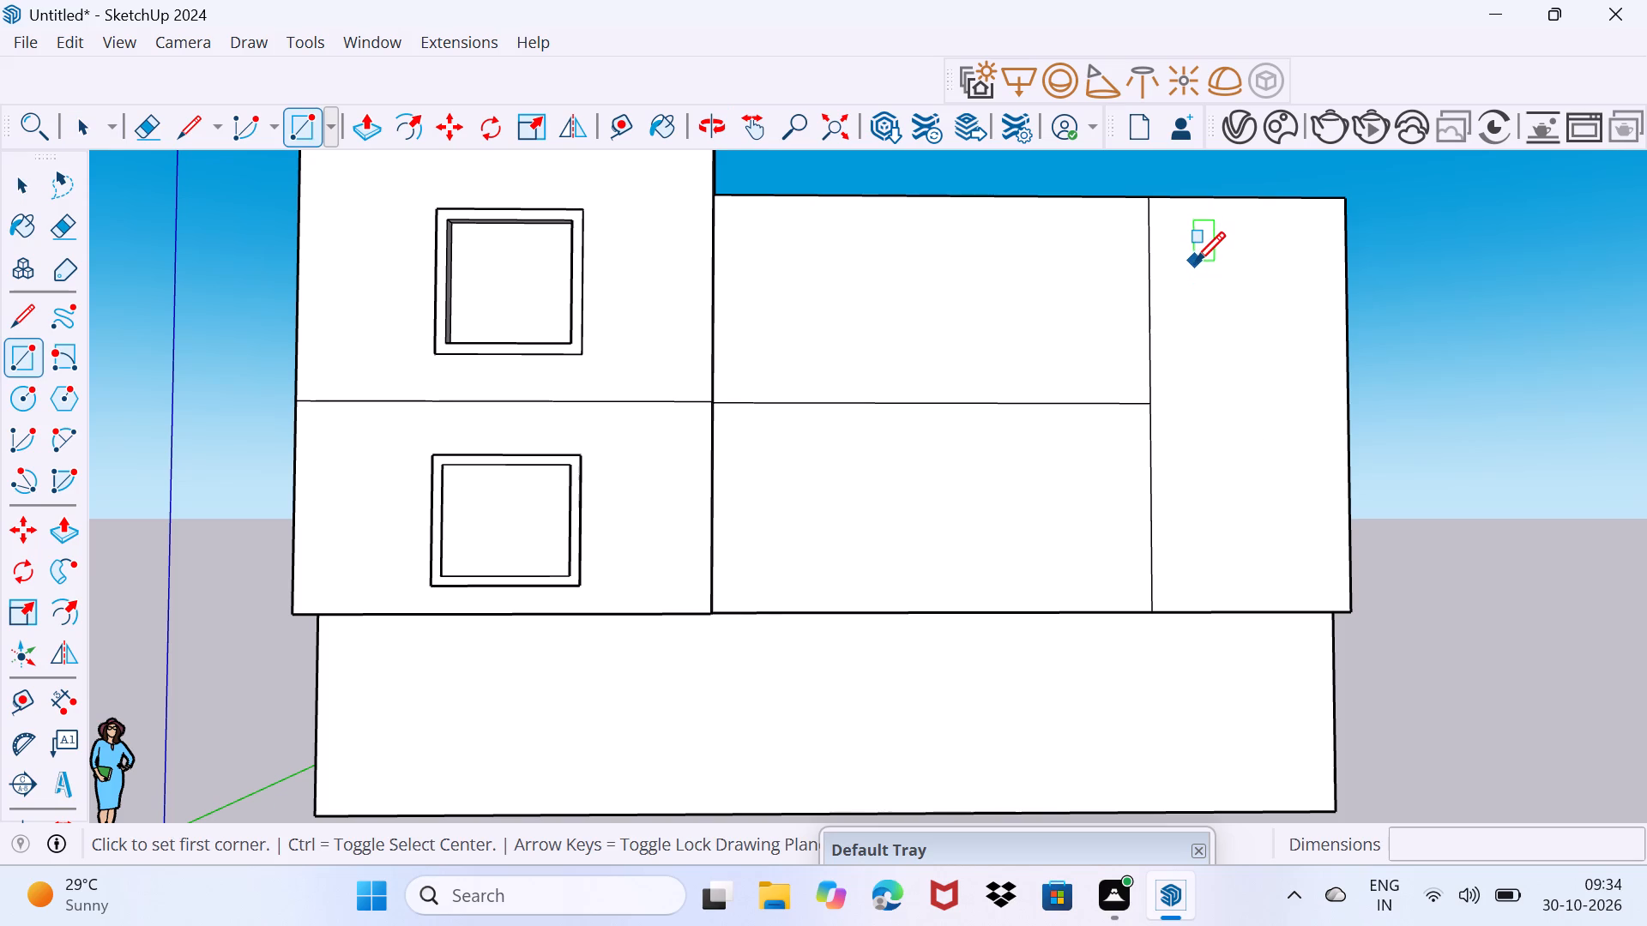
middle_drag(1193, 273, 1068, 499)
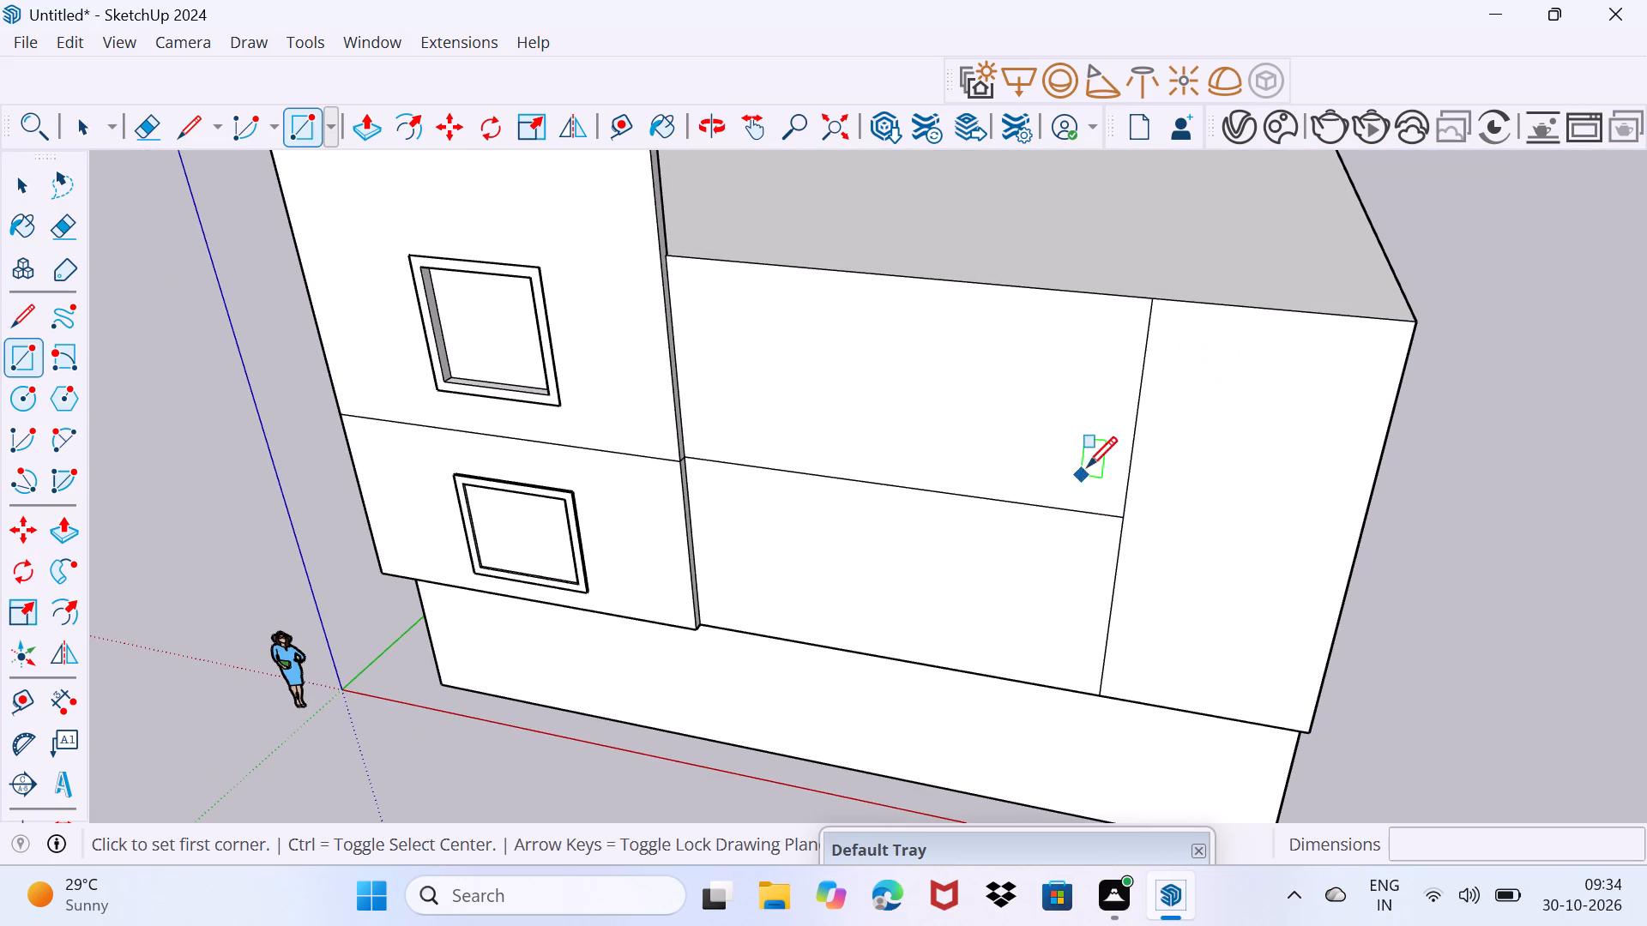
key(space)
Draw a line across the roof from the top of the vertical divider to the rear edge, parallel to the green axis.
middle_drag(1145, 396, 974, 503)
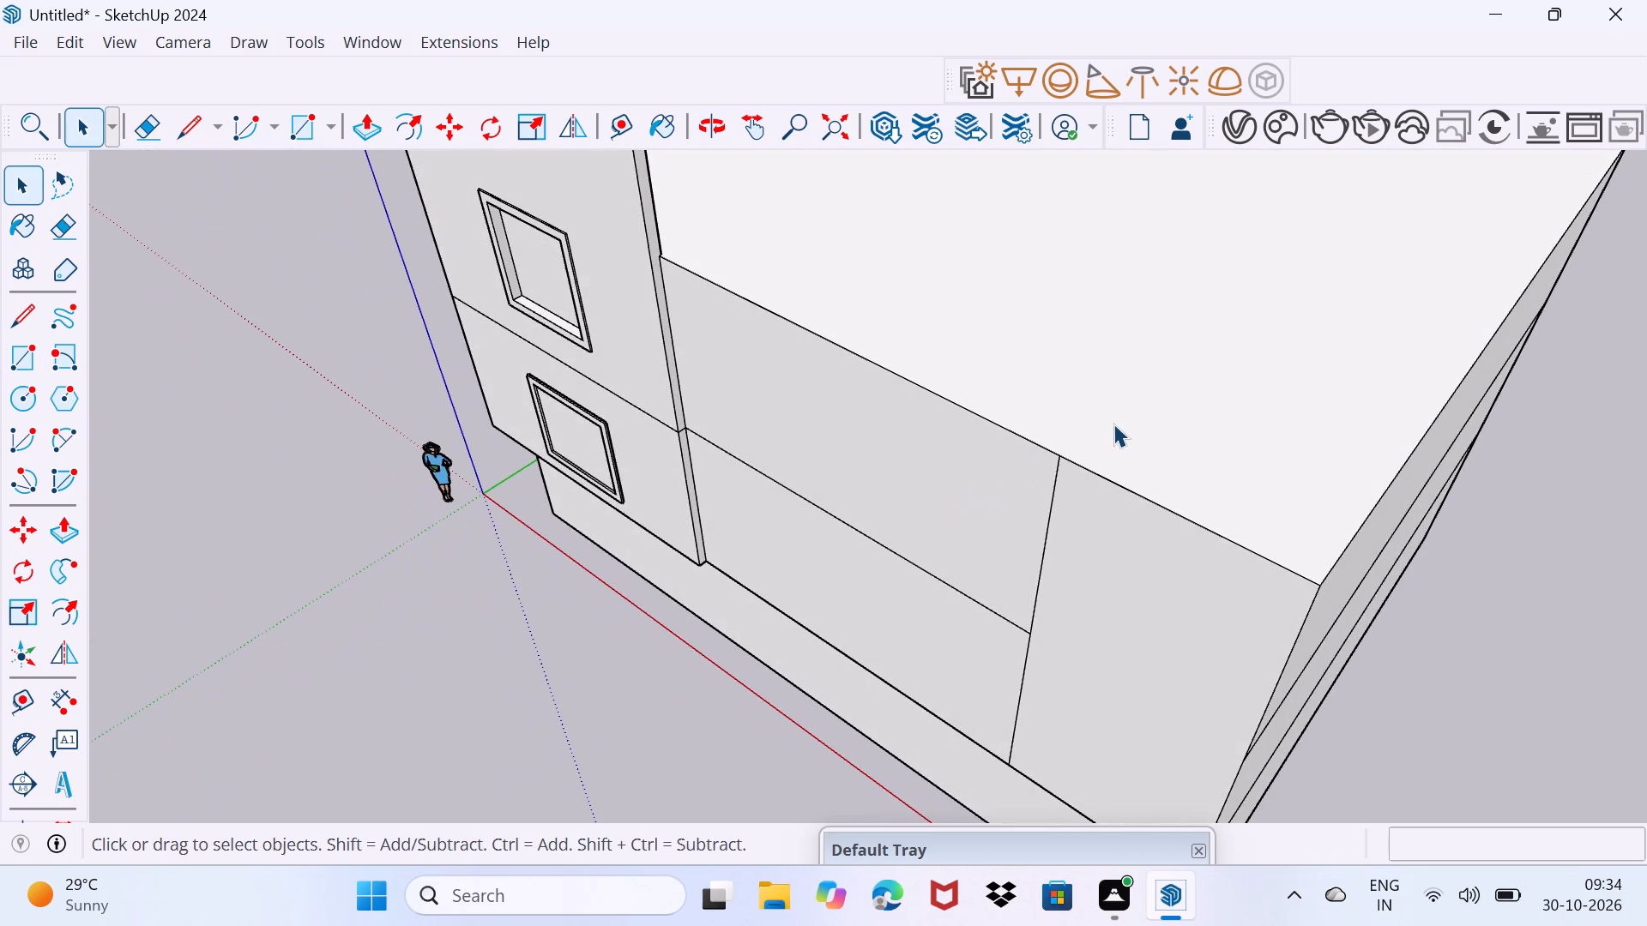
key(l)
click(1054, 456)
scroll(1193, 365, down, 1)
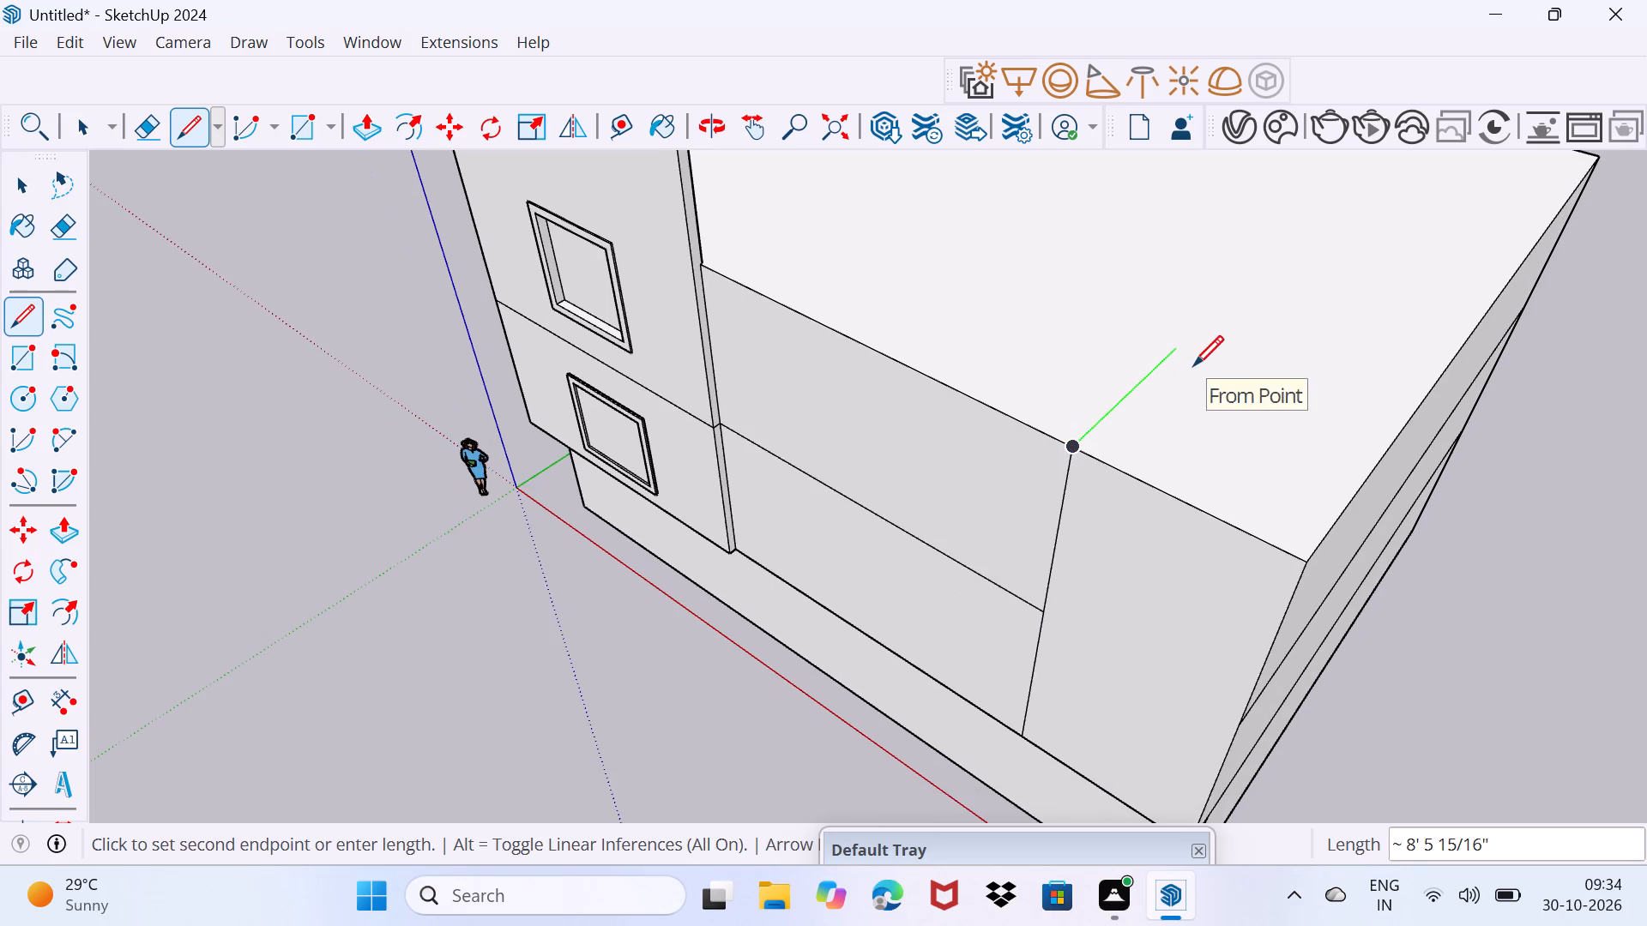
shift+middle_drag(1193, 365, 955, 622)
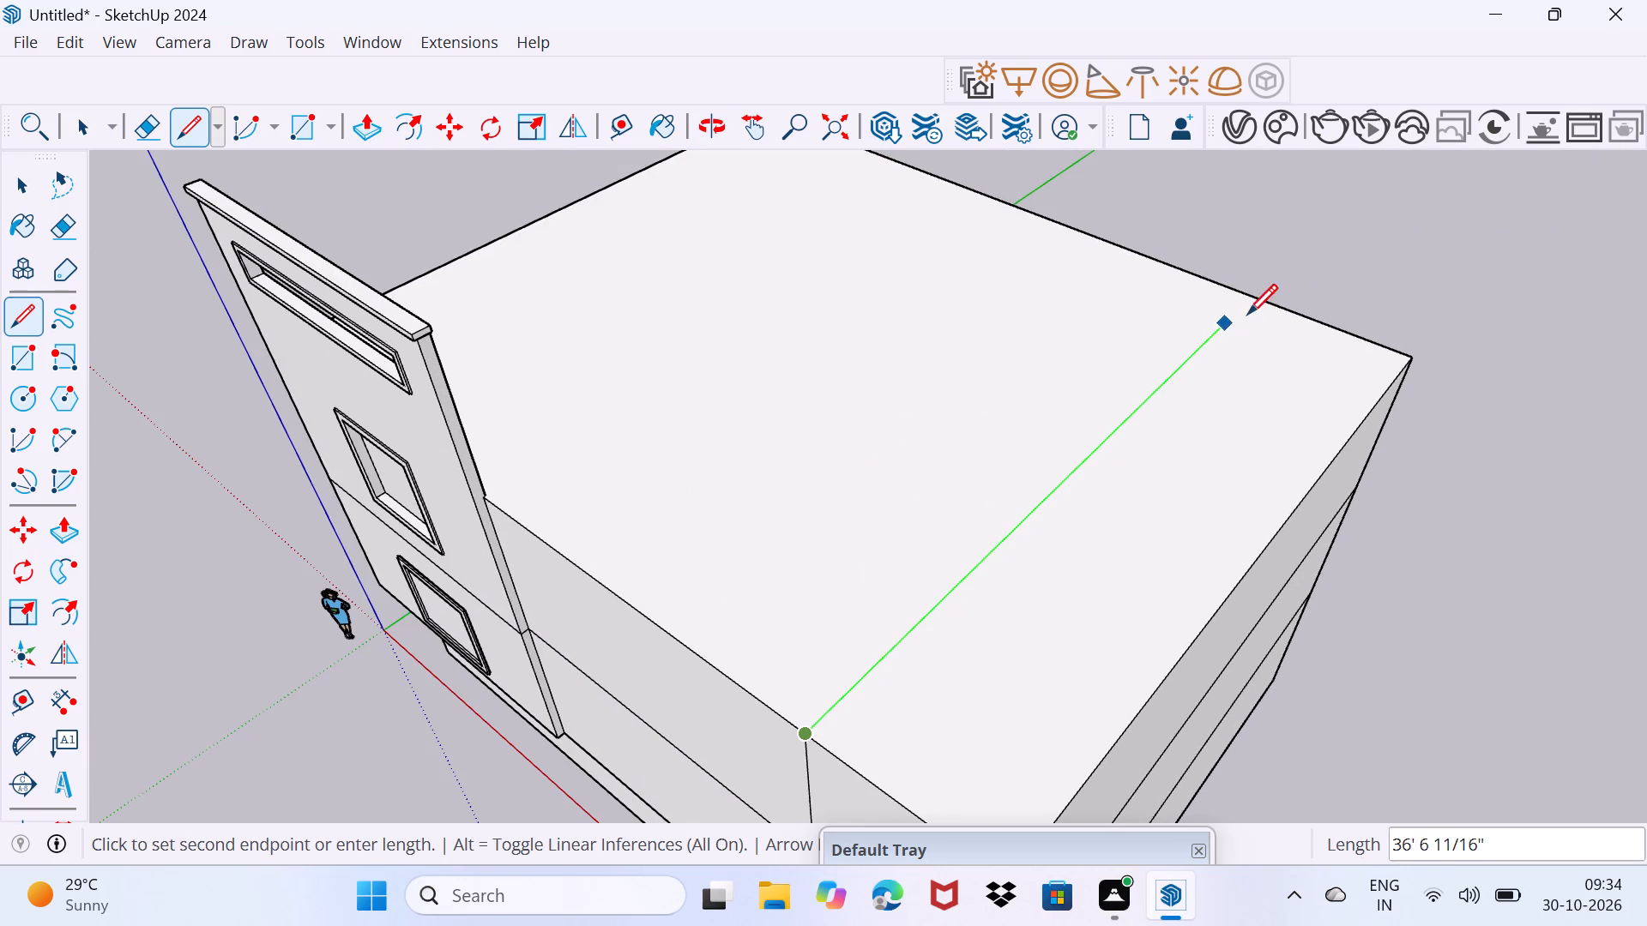
click(1254, 298)
key(space)
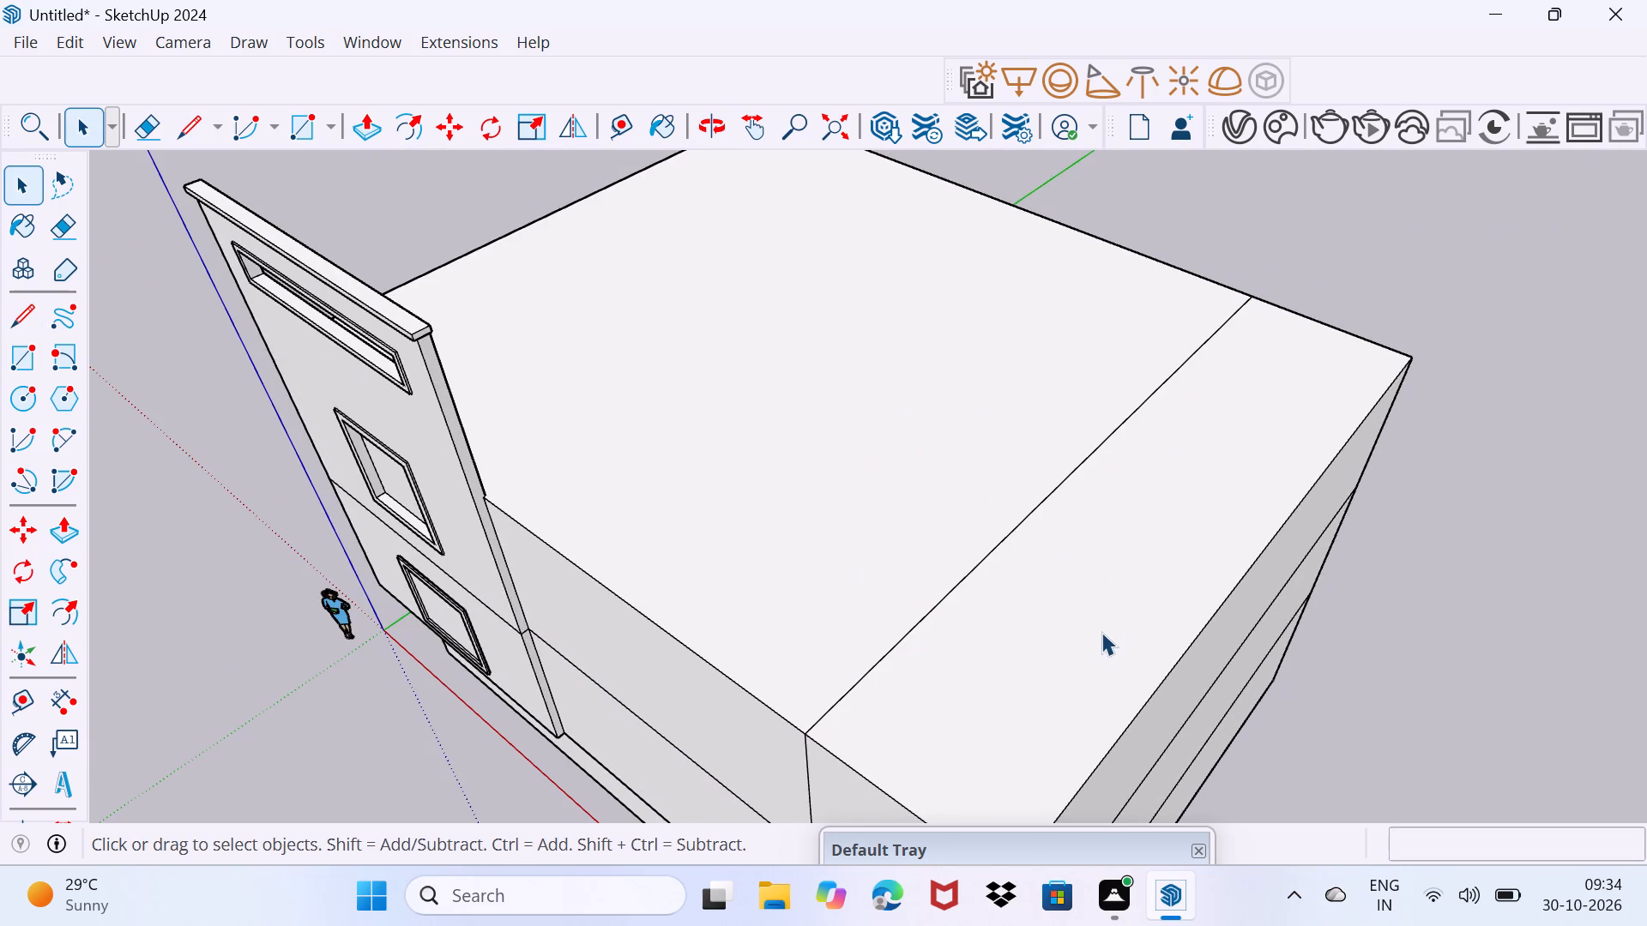
Draw a cross line on the narrow roof strip from the long roof line to the outer side edge, splitting off the front corner.
middle_drag(1101, 632, 1132, 580)
key(l)
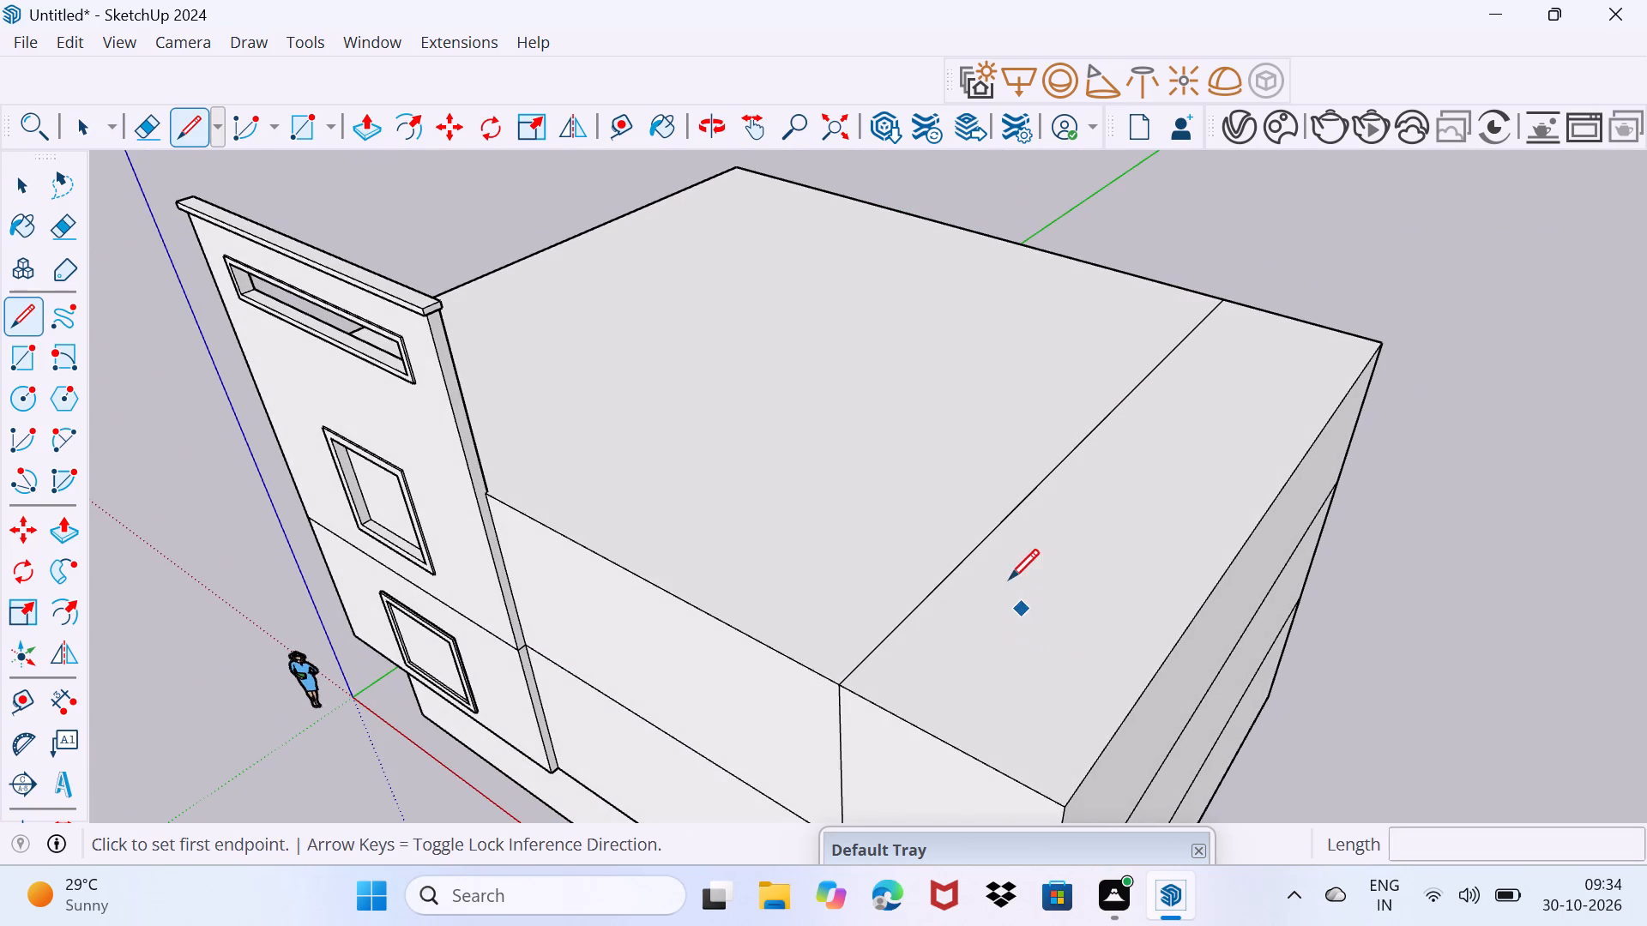
click(1006, 529)
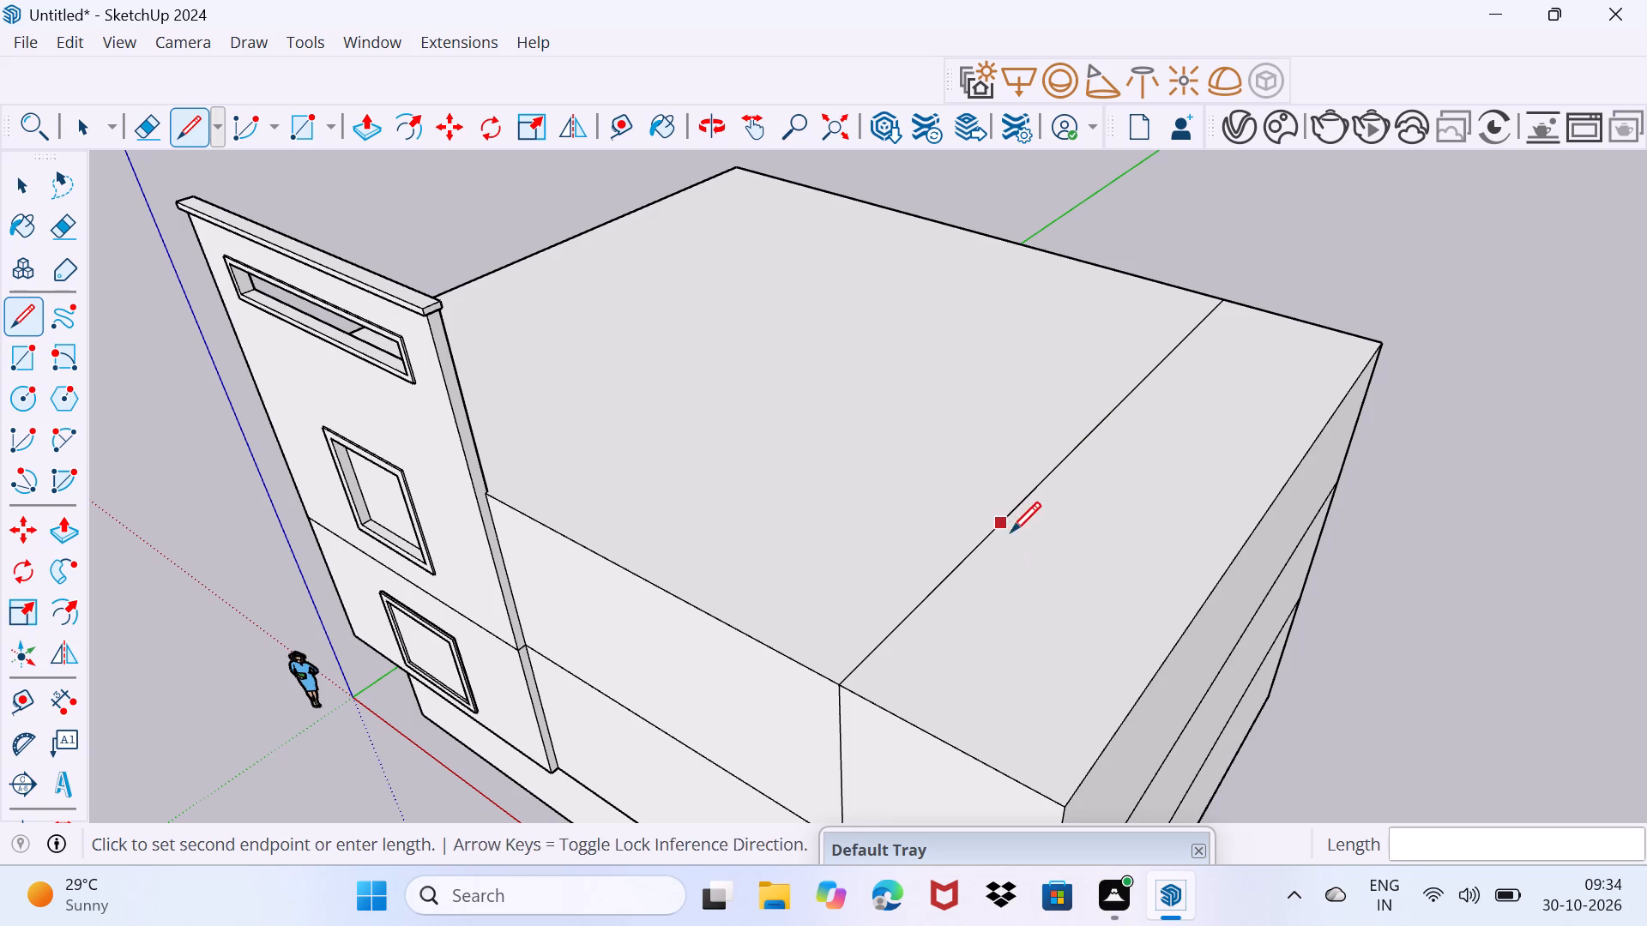
click(1190, 616)
key(space)
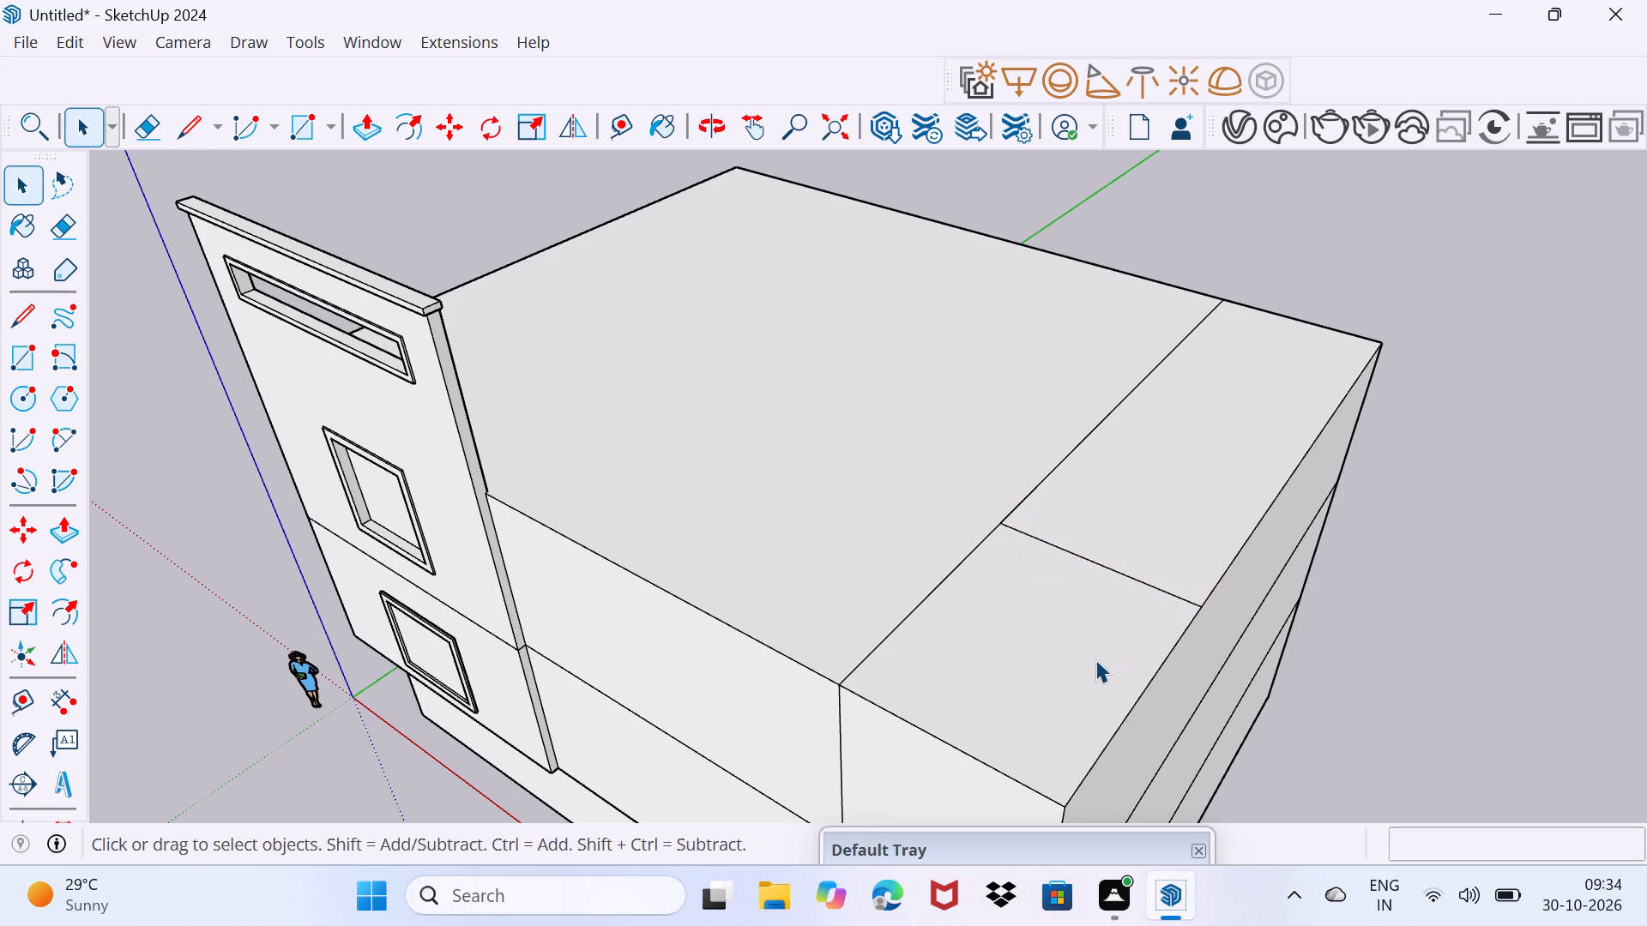
Pull the front corner roof face up about 10' to form a tower level with the bay's parapet cap.
click(1095, 659)
key(p)
click(1095, 659)
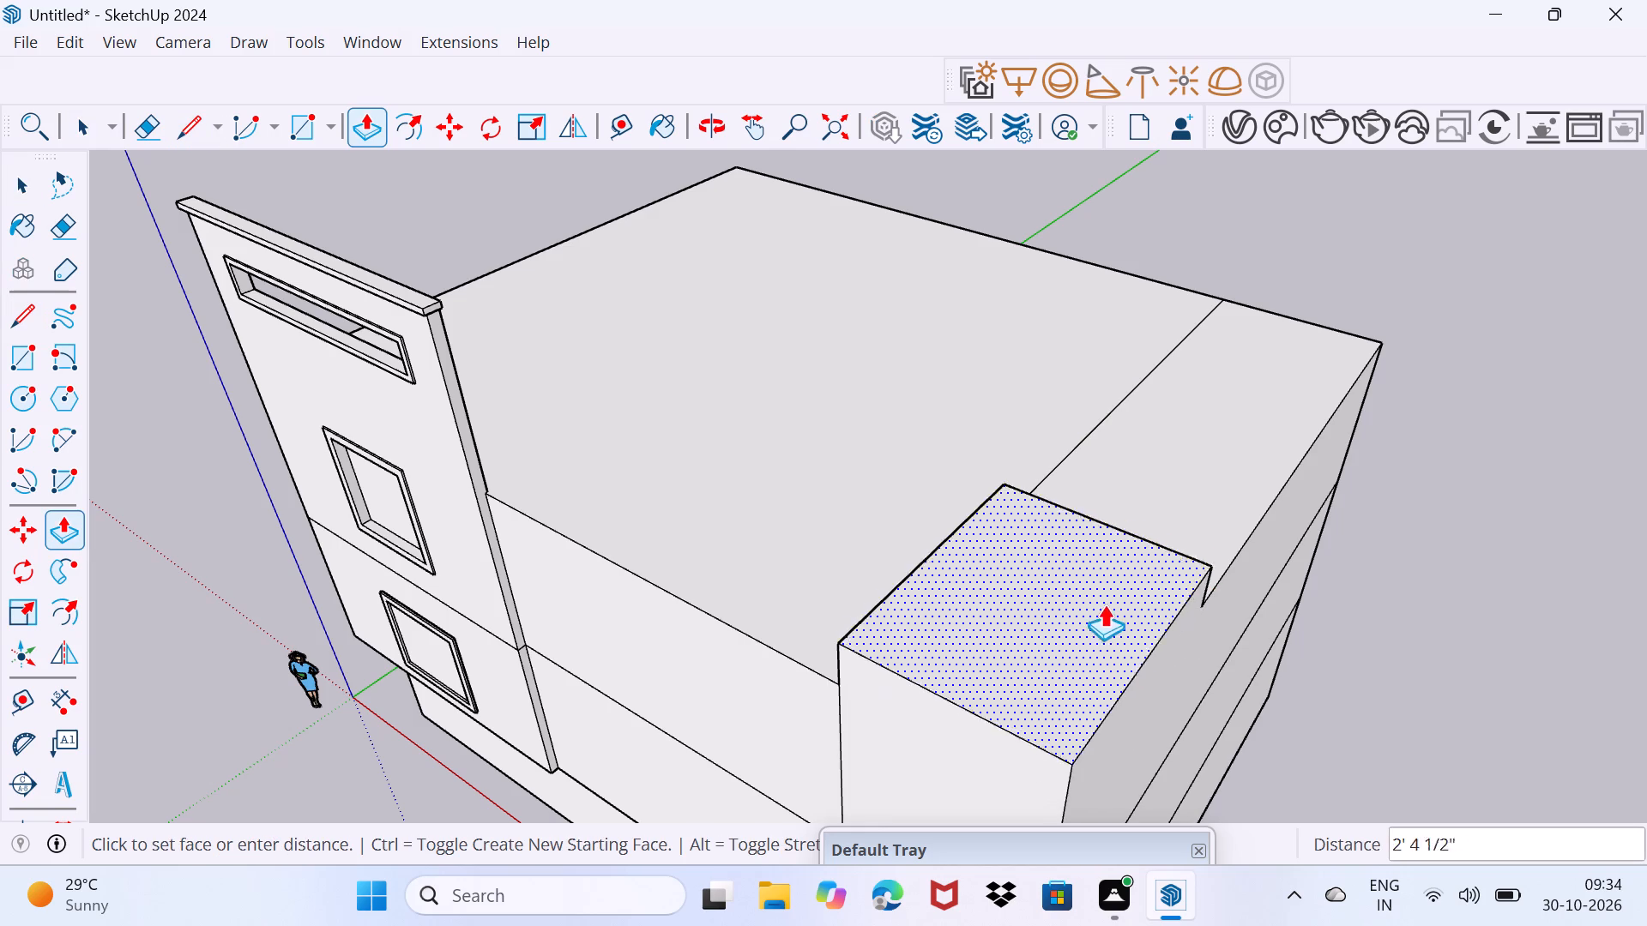
click(436, 302)
key(space)
drag(886, 720, 956, 642)
Examine the corner tower's height against the bay's parapet and the front facade.
middle_drag(911, 677, 1195, 461)
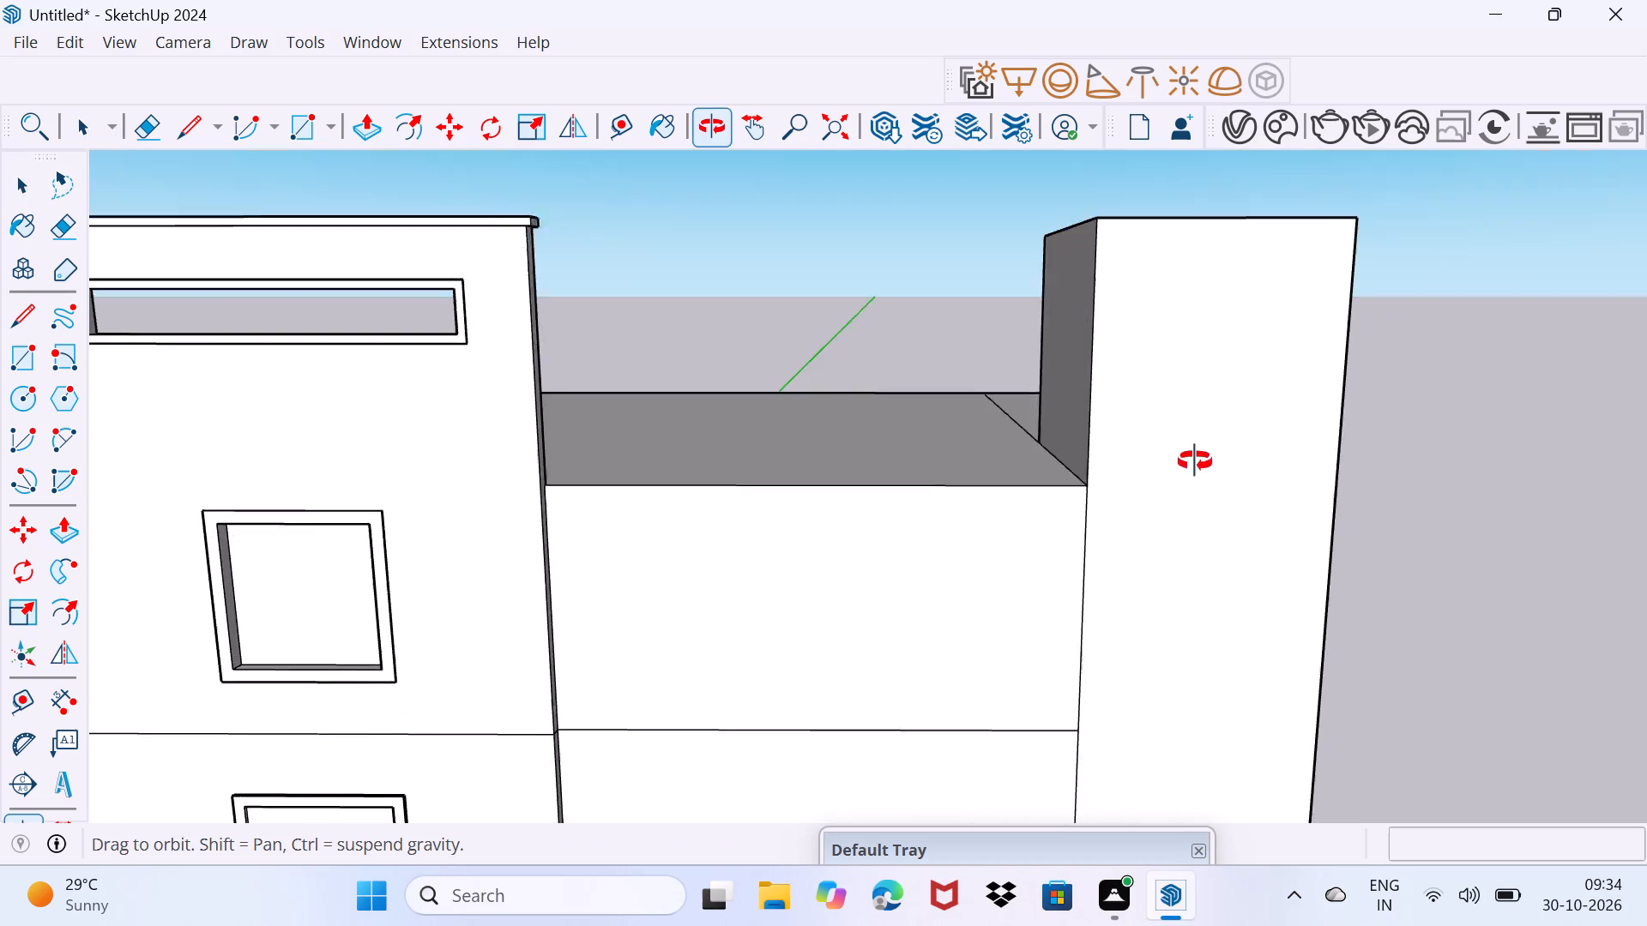
middle_drag(1195, 461, 1196, 460)
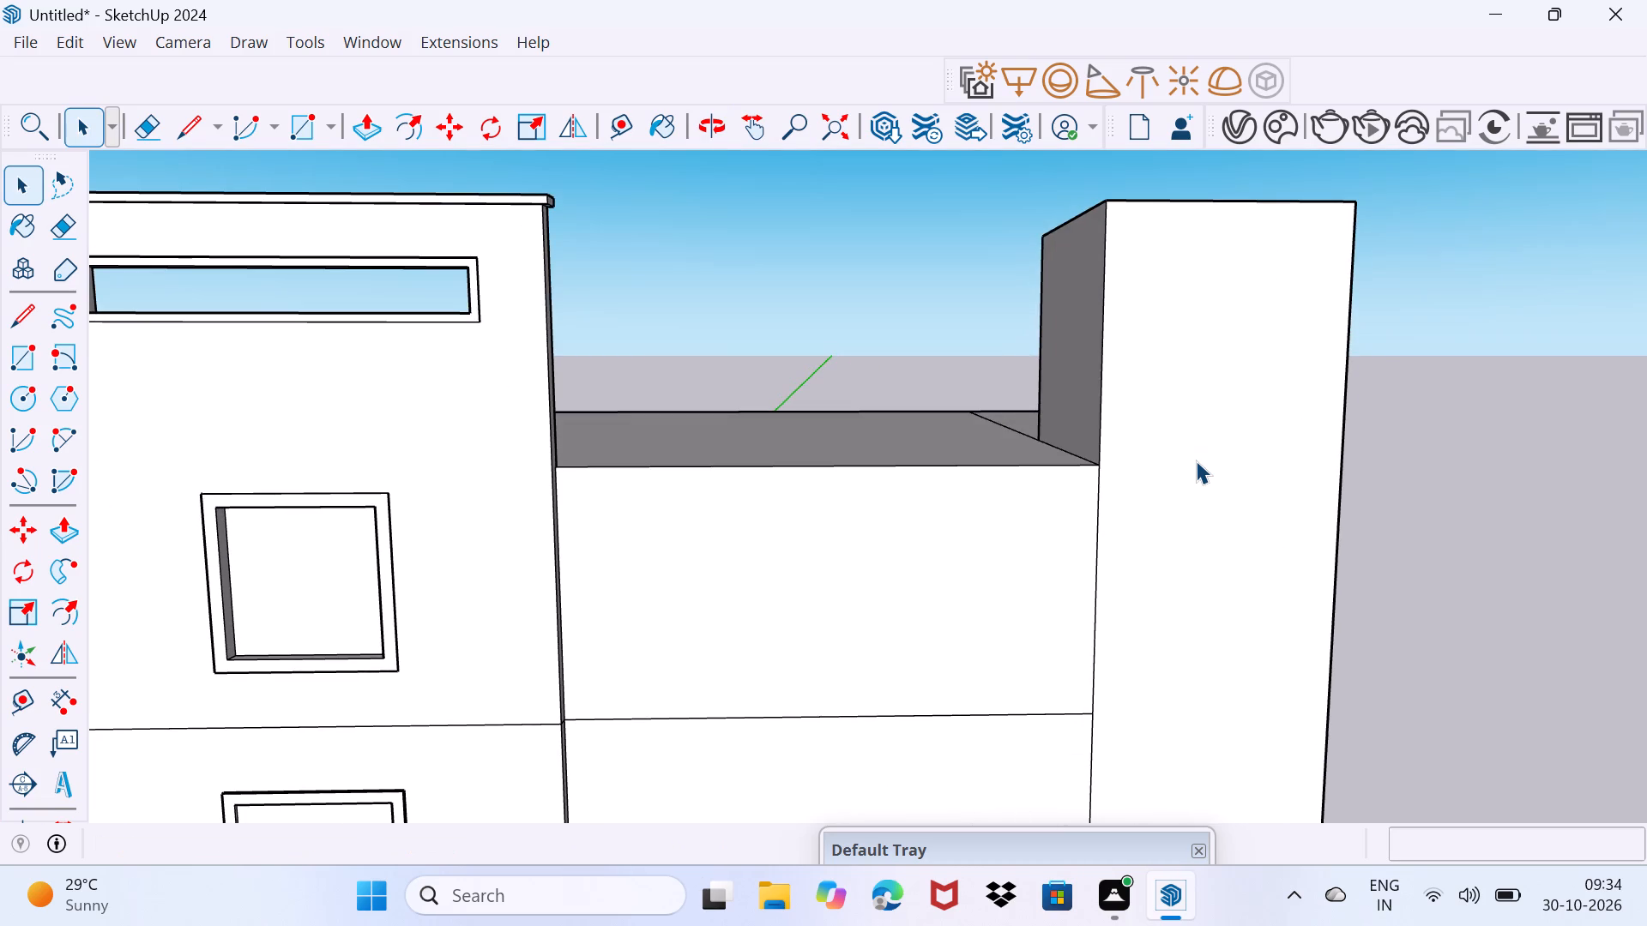
scroll(1197, 466, down, 2)
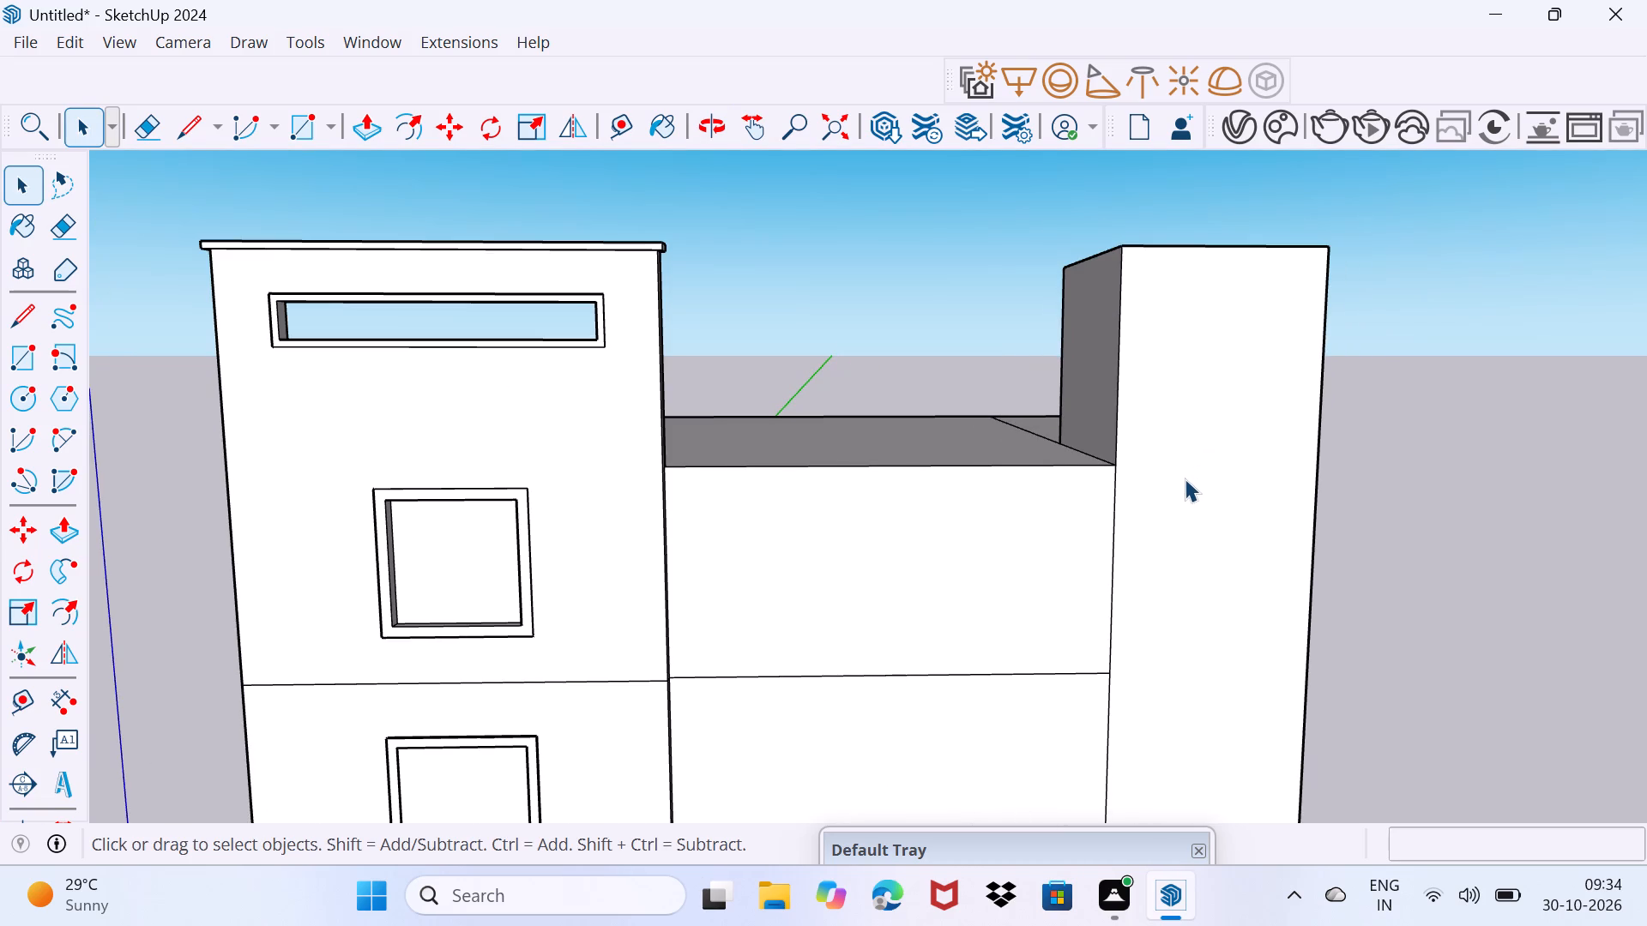
middle_drag(1198, 469, 1145, 469)
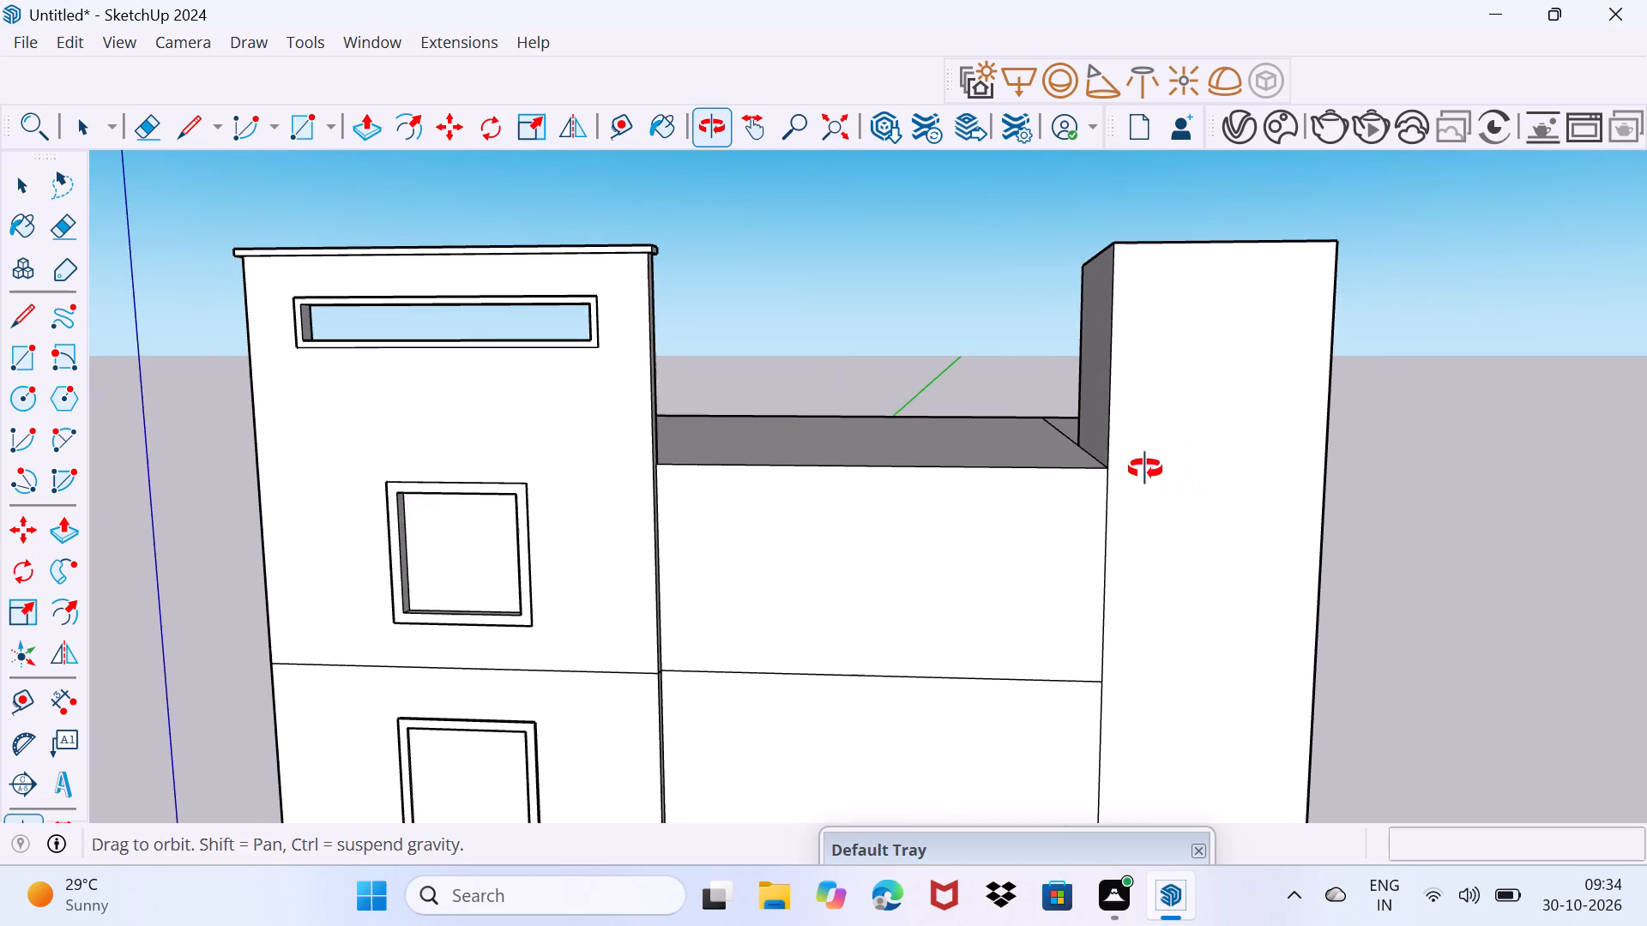
middle_drag(1145, 469, 979, 472)
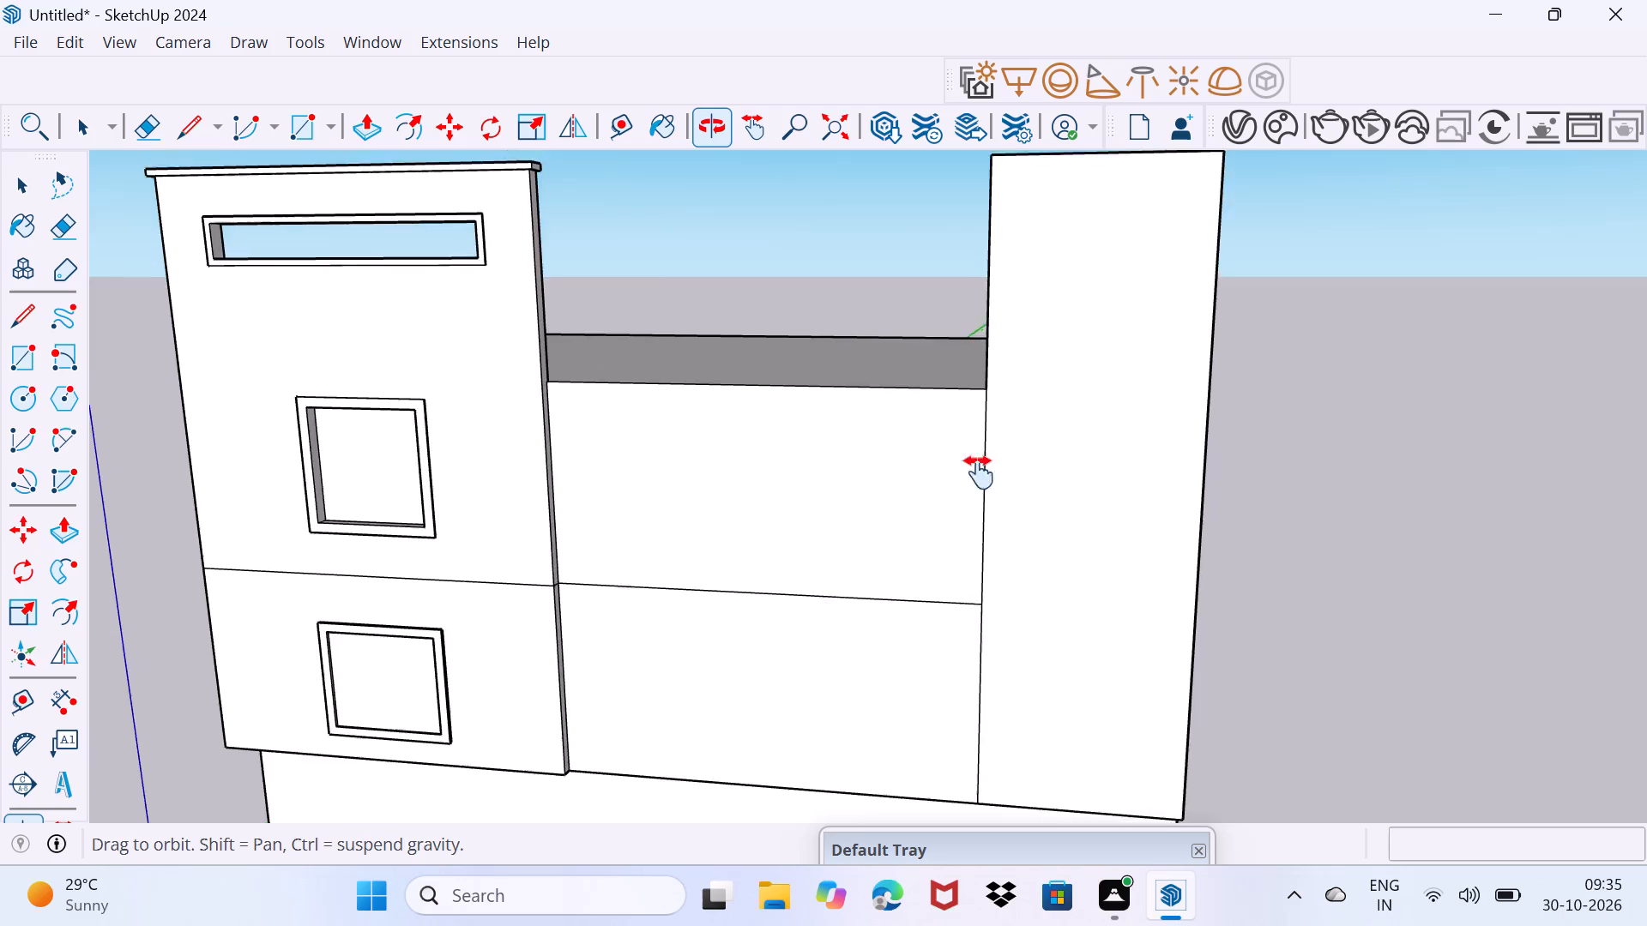
middle_drag(979, 472, 960, 543)
middle_drag(977, 570, 1023, 534)
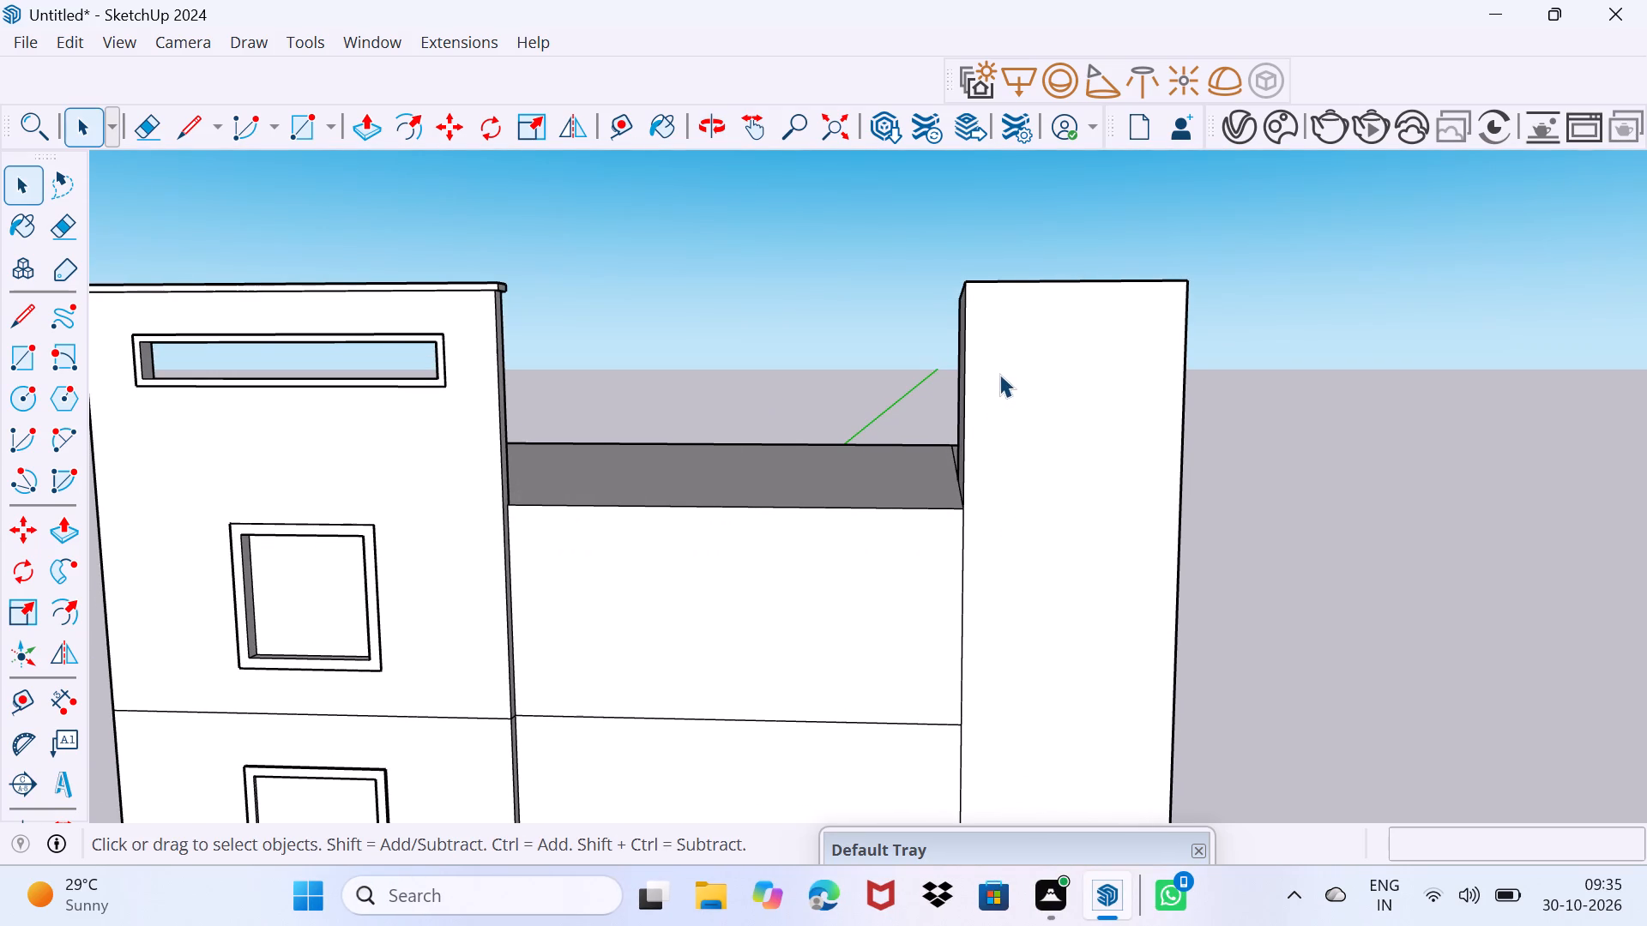
middle_drag(954, 346, 987, 398)
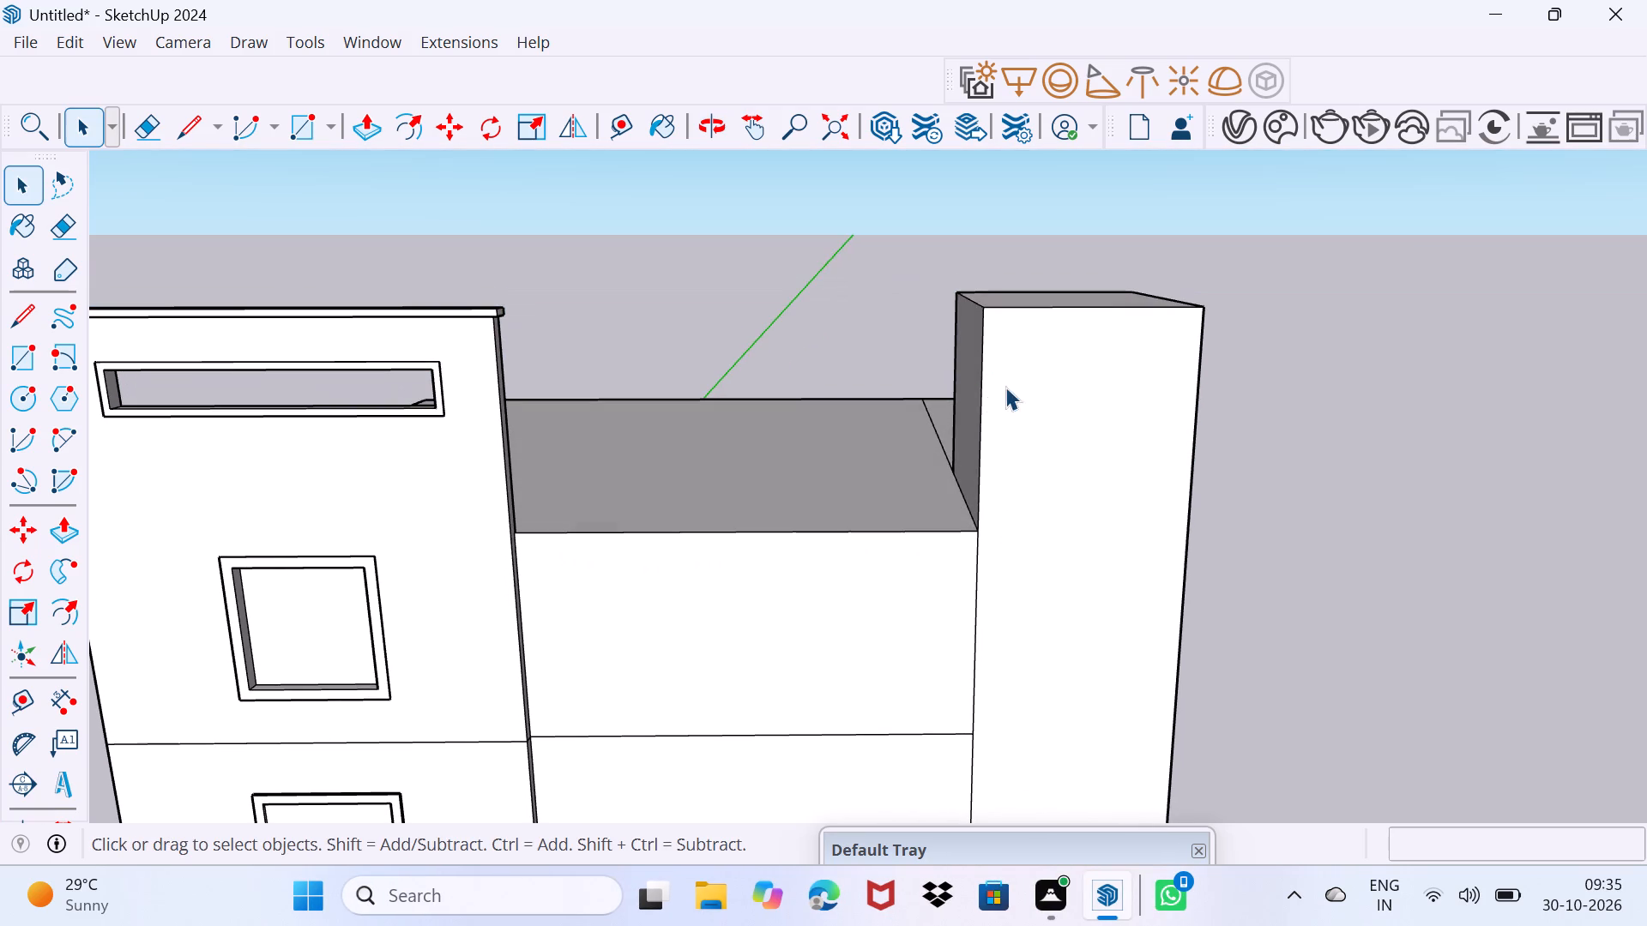
Push the tower's top face down about 2' 3" to align with the top of the parapet opening's frame.
click(1059, 307)
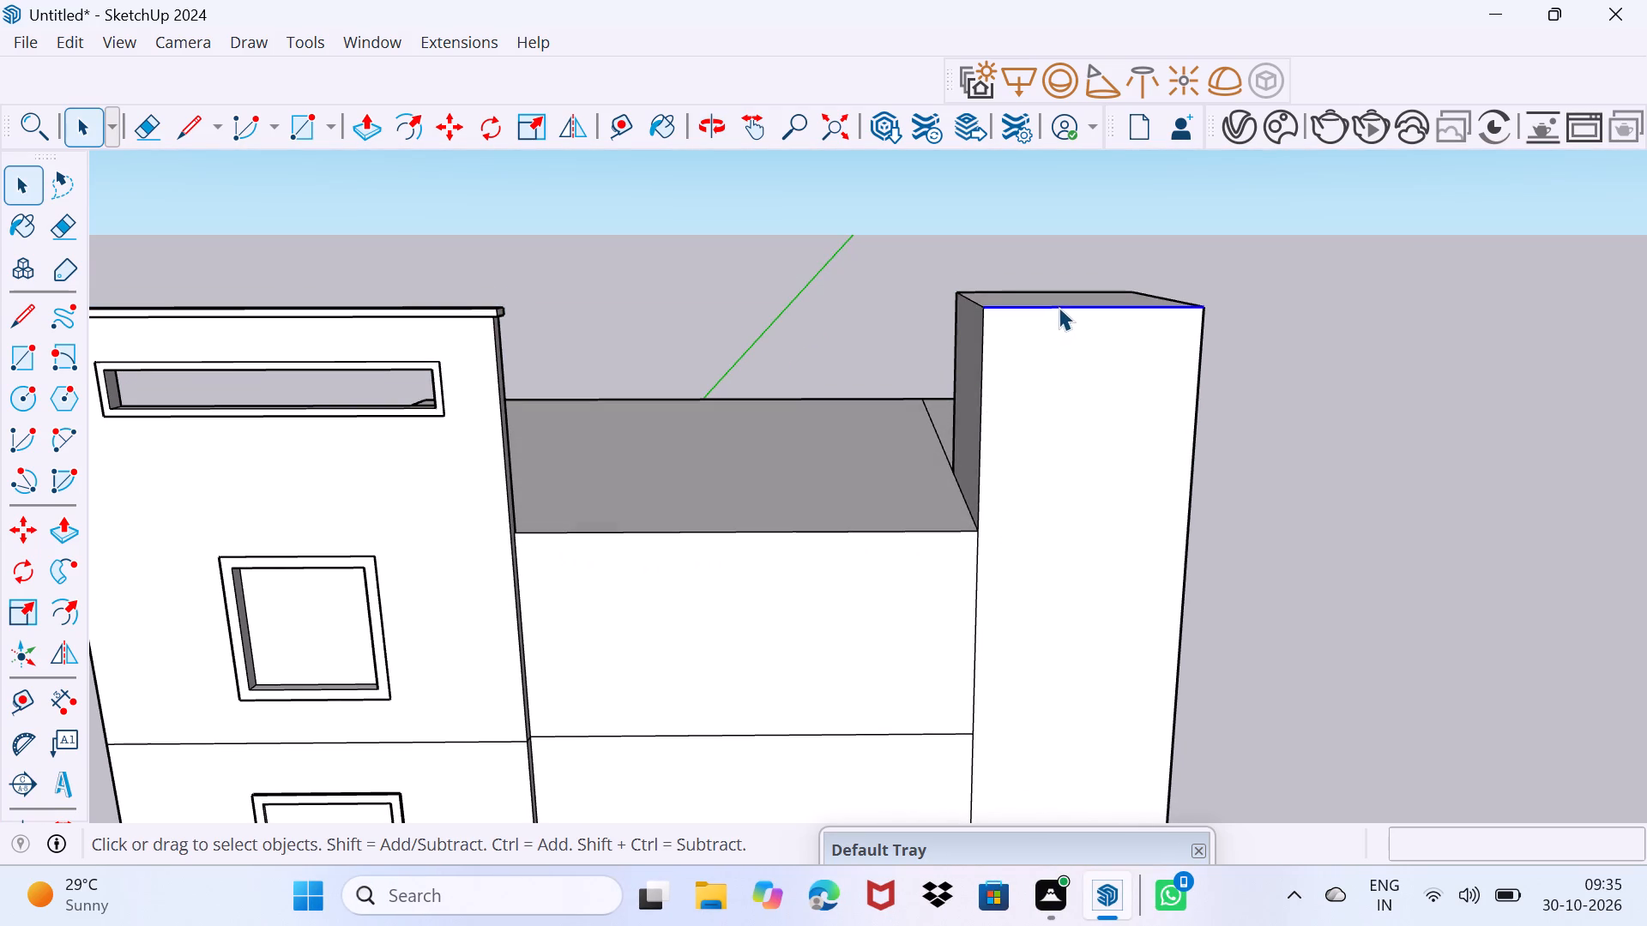
click(1063, 291)
click(1066, 300)
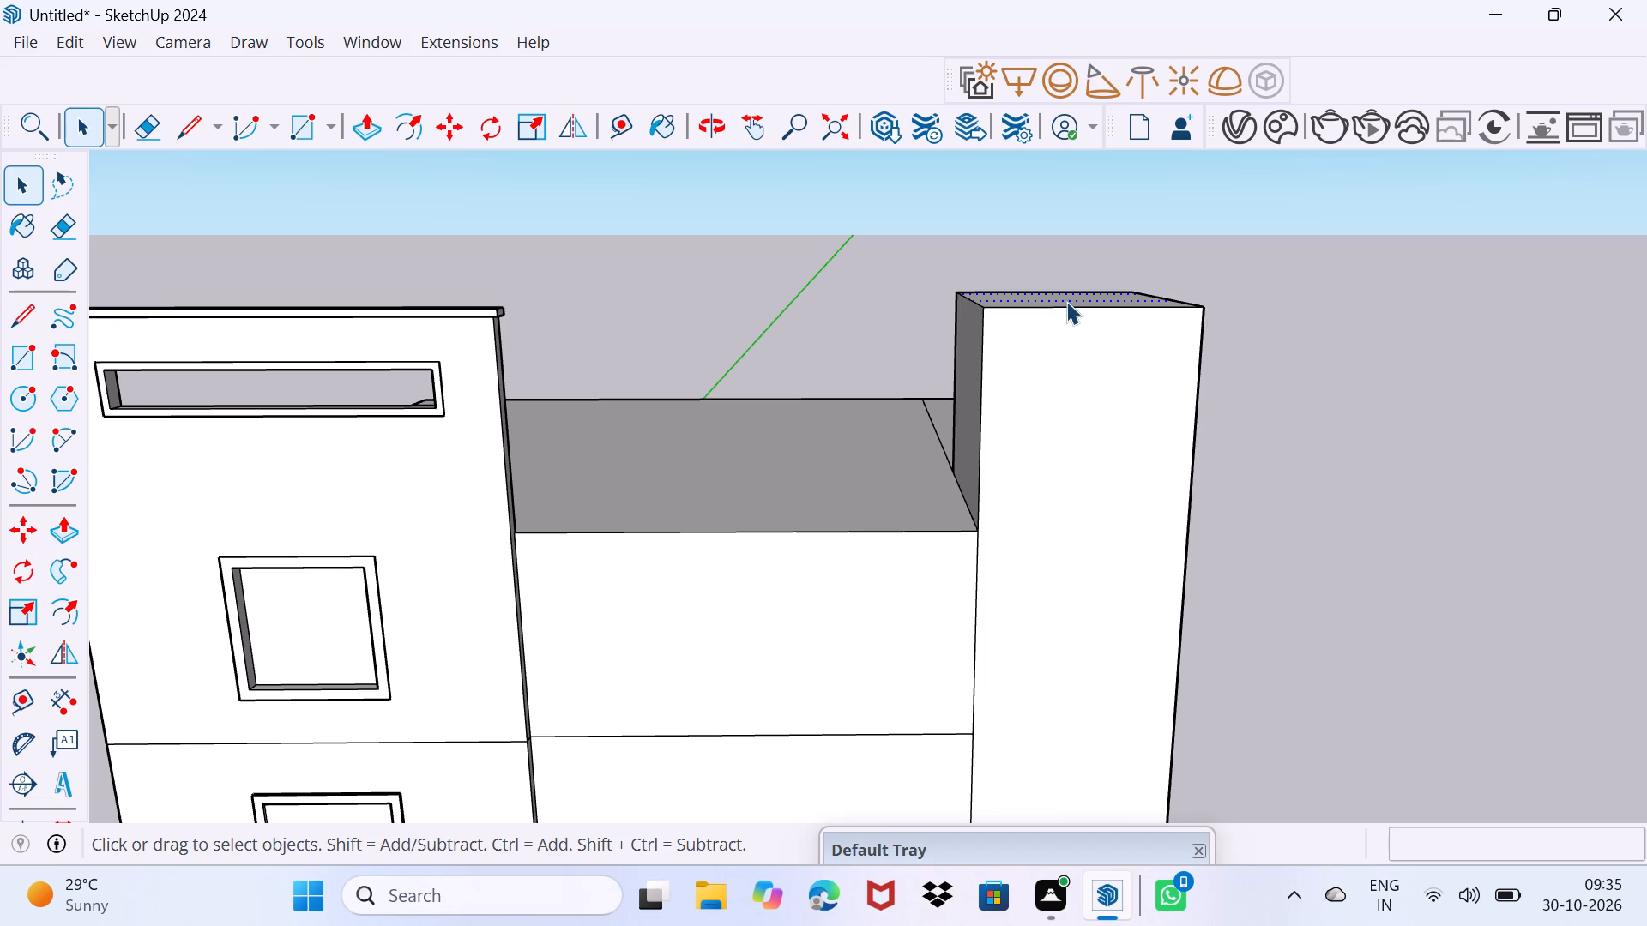
key(p)
click(1066, 301)
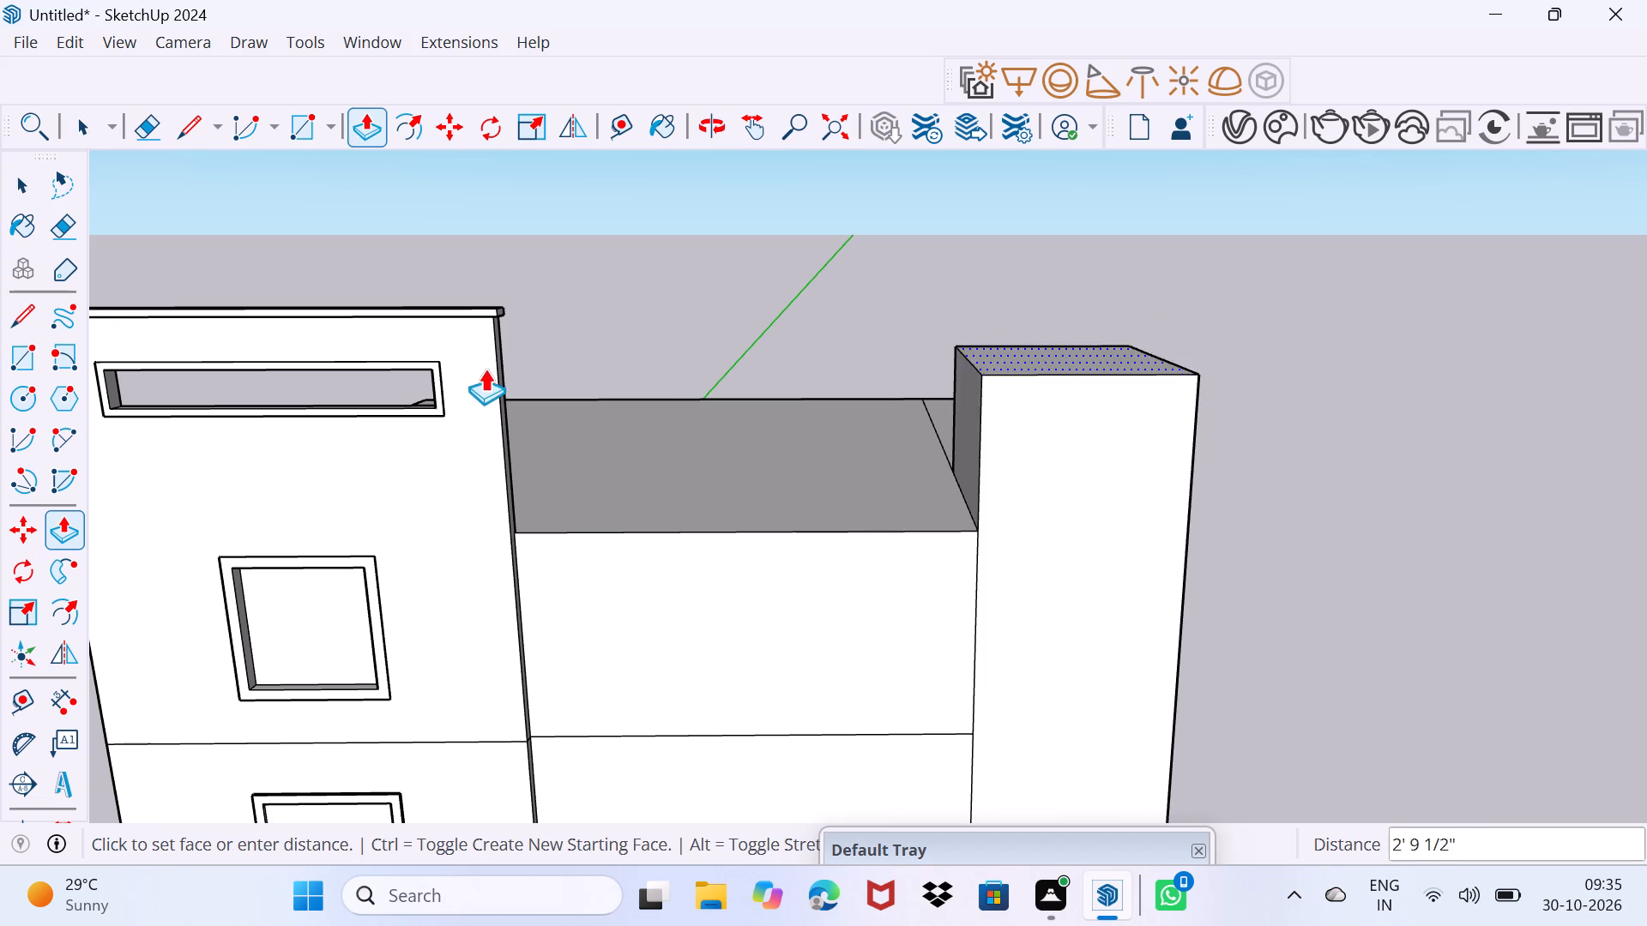
click(436, 361)
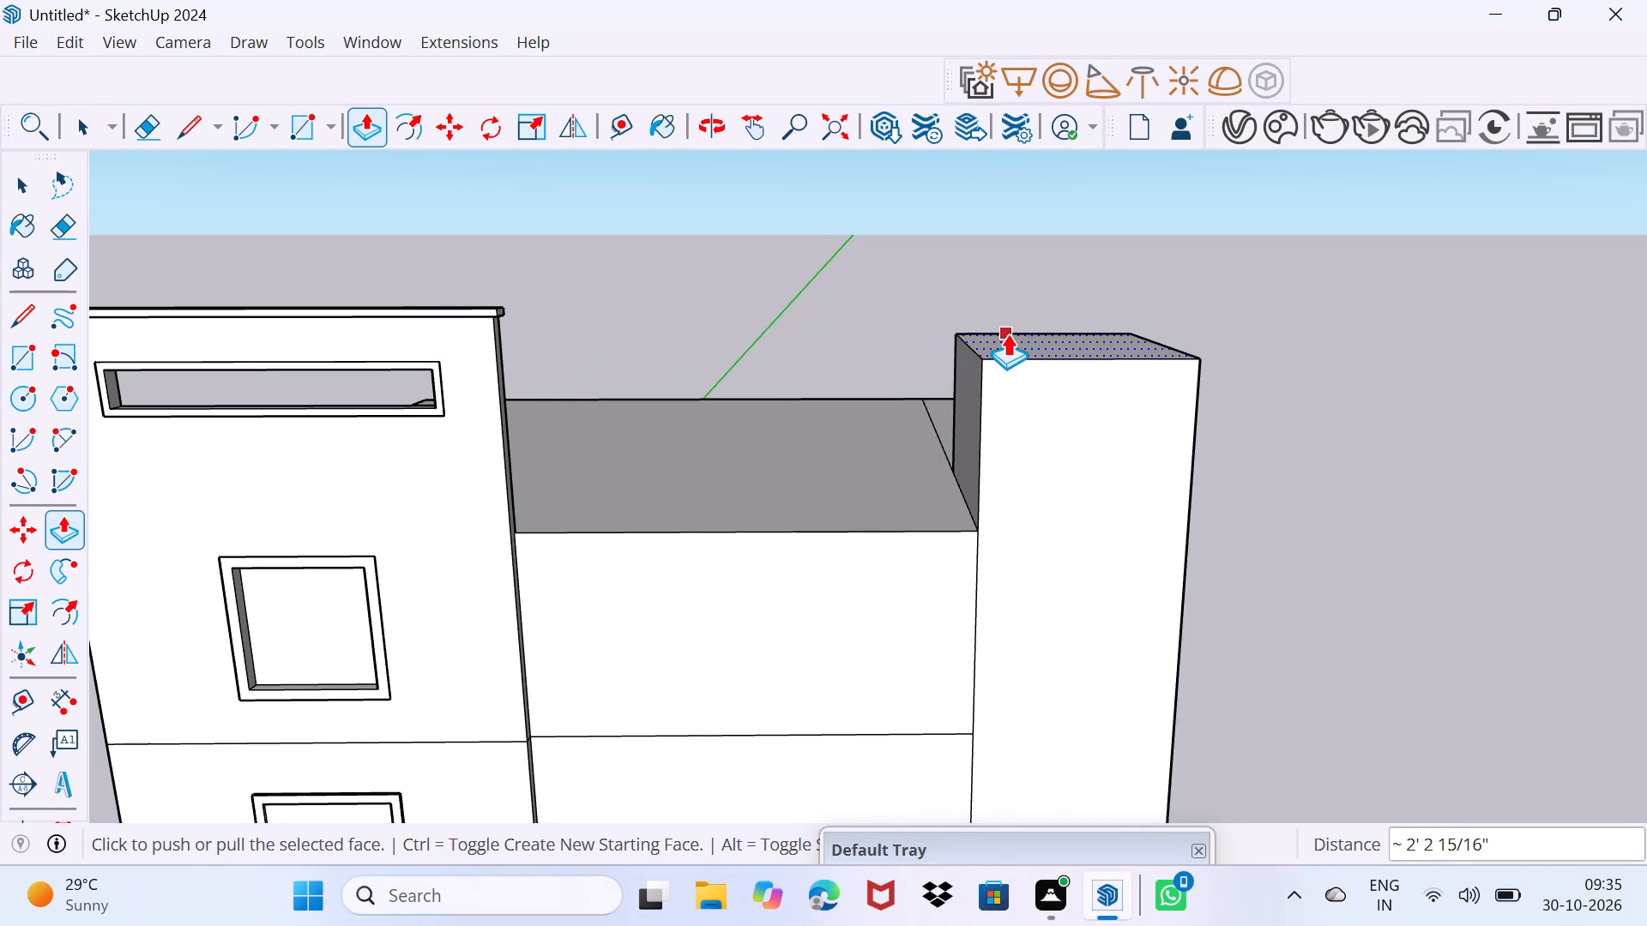
key(space)
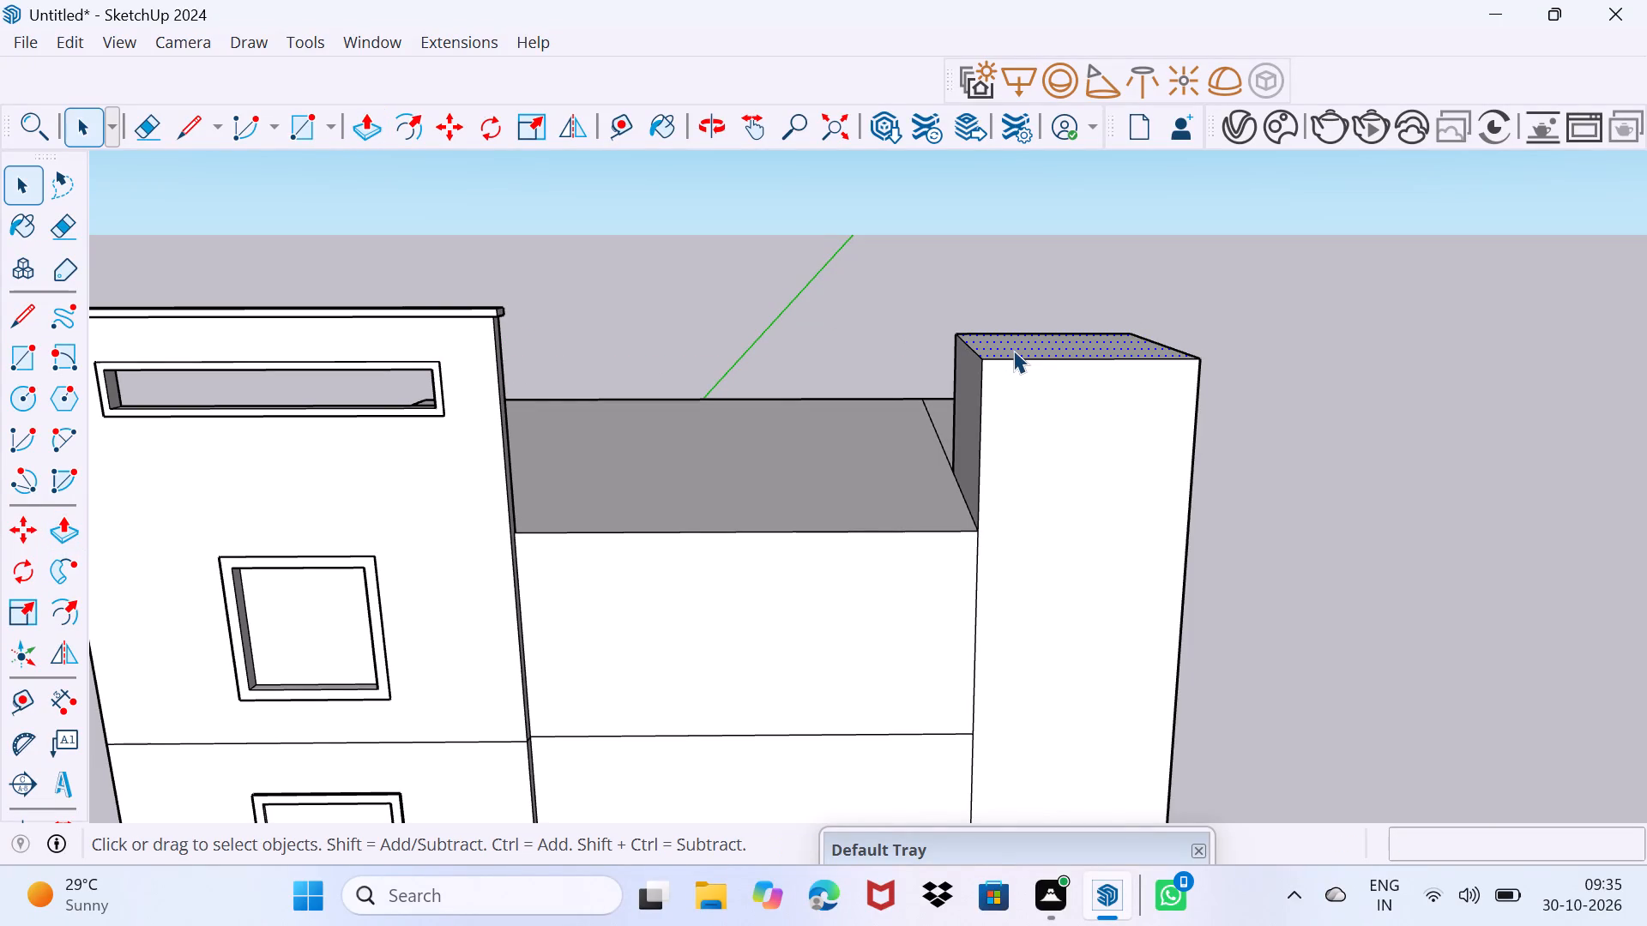
Pull the tower's top face up about 1' 11" as a separate section, aligned with the underside of the bay's parapet cap.
key(p)
click(1013, 350)
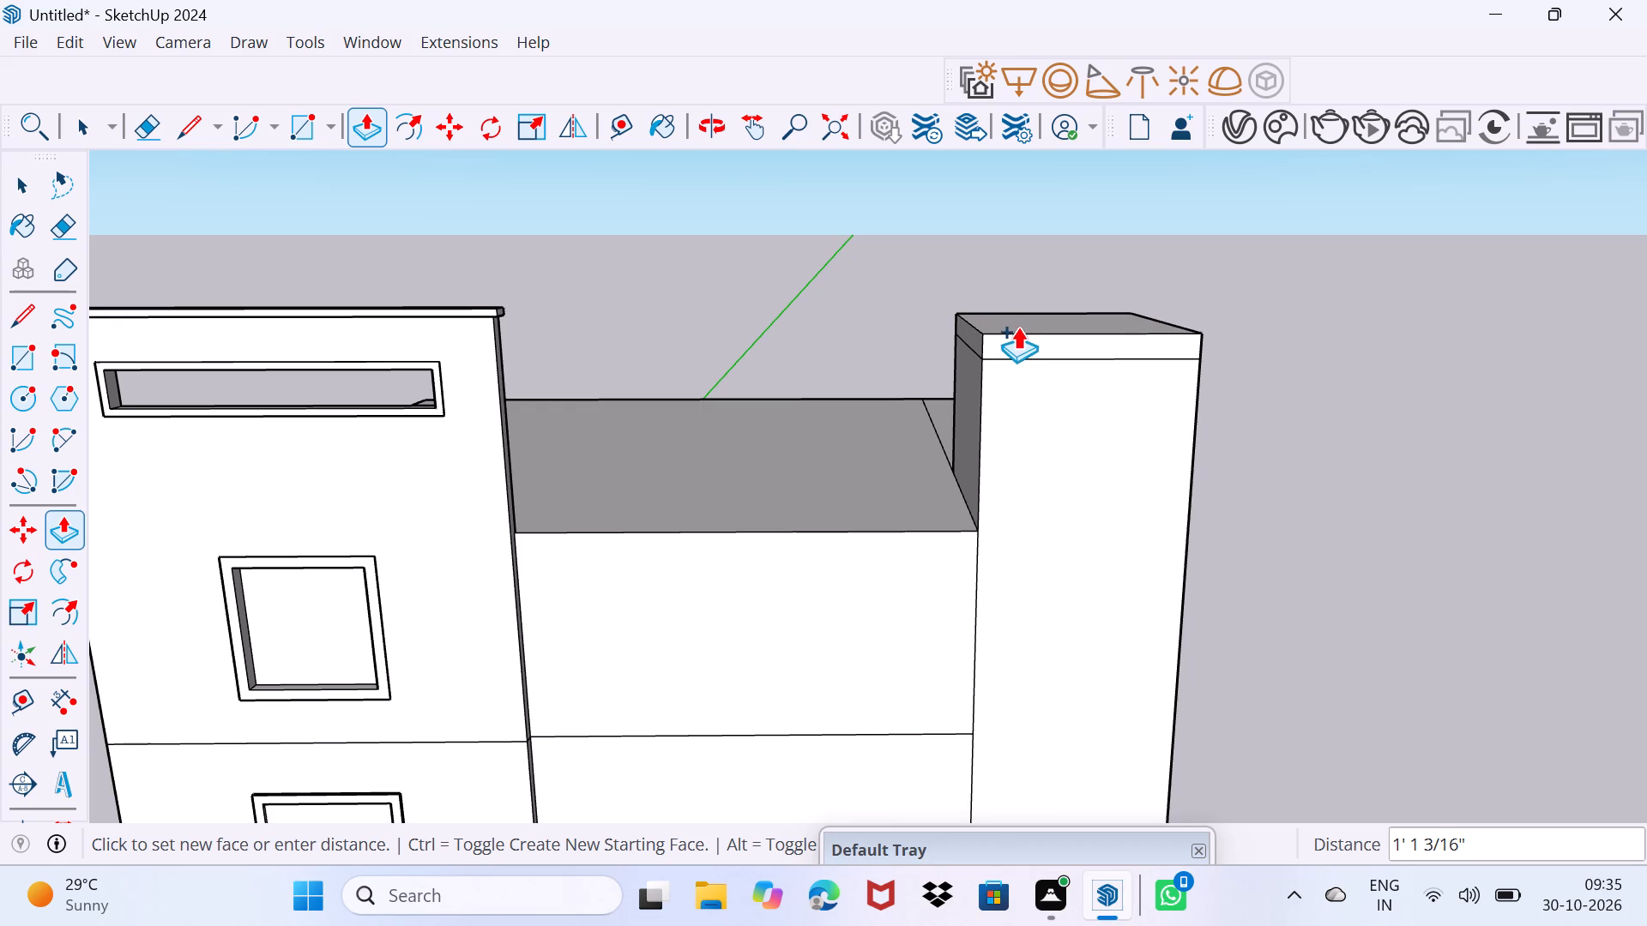
click(498, 325)
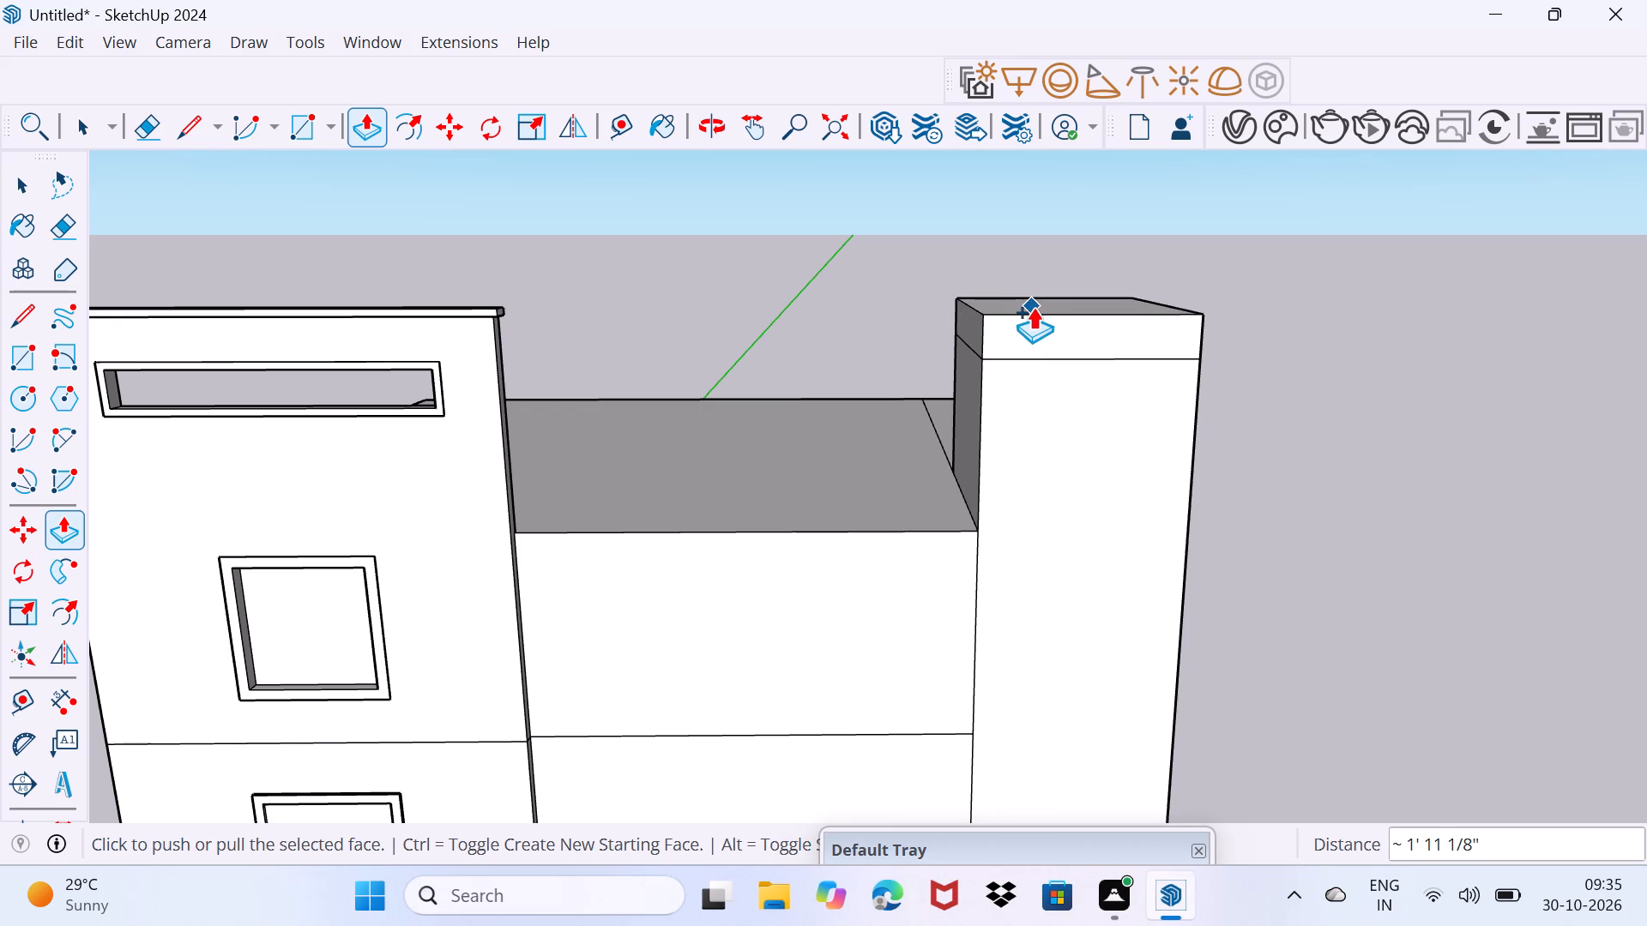
key(space)
drag(948, 430, 1017, 374)
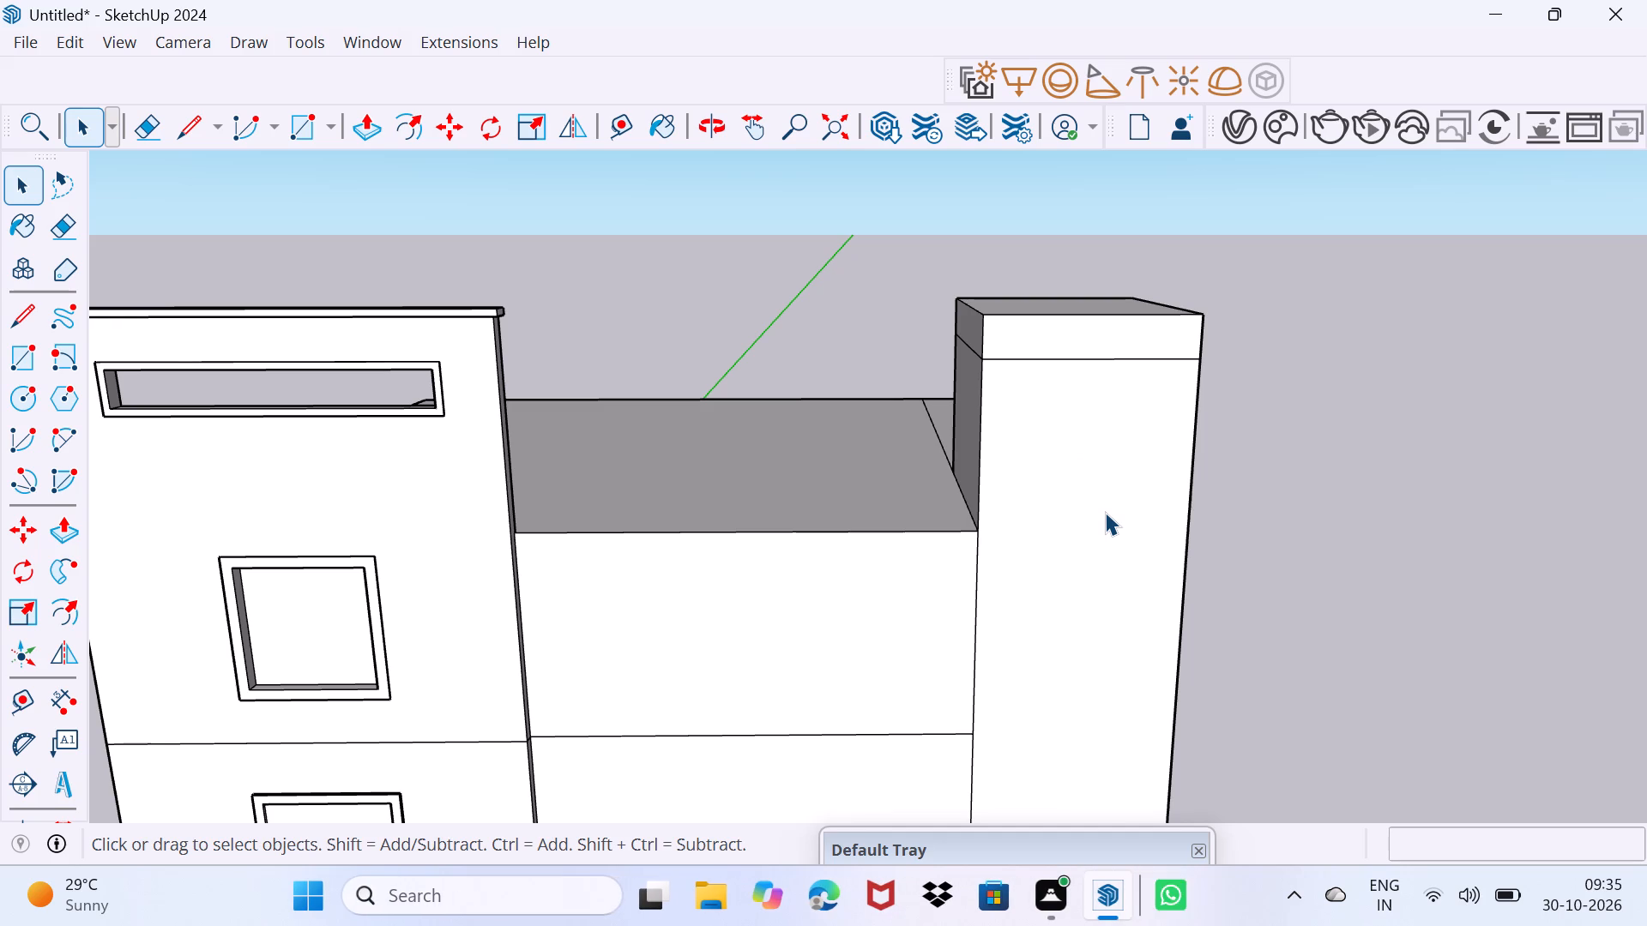
Examine the corner tower and its top band together with the front facade from several angles.
scroll(1126, 521, down, 3)
middle_drag(1386, 751, 1336, 726)
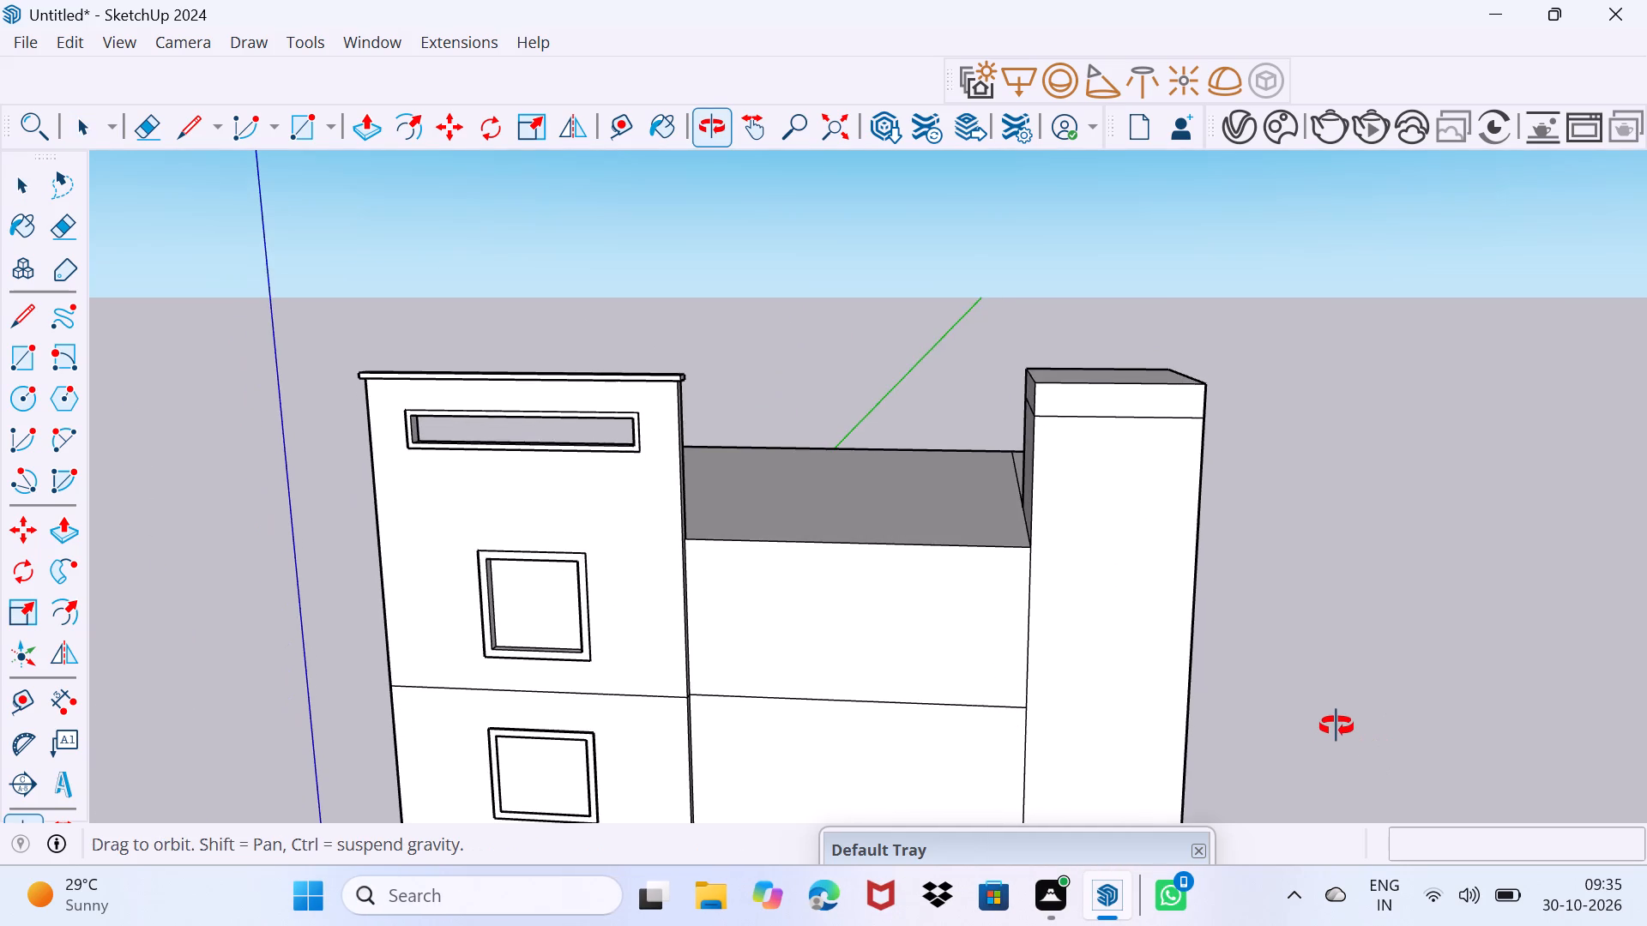
middle_drag(1336, 726, 1055, 492)
scroll(1069, 512, down, 2)
scroll(923, 515, up, 2)
middle_drag(927, 508, 980, 519)
scroll(982, 598, up, 3)
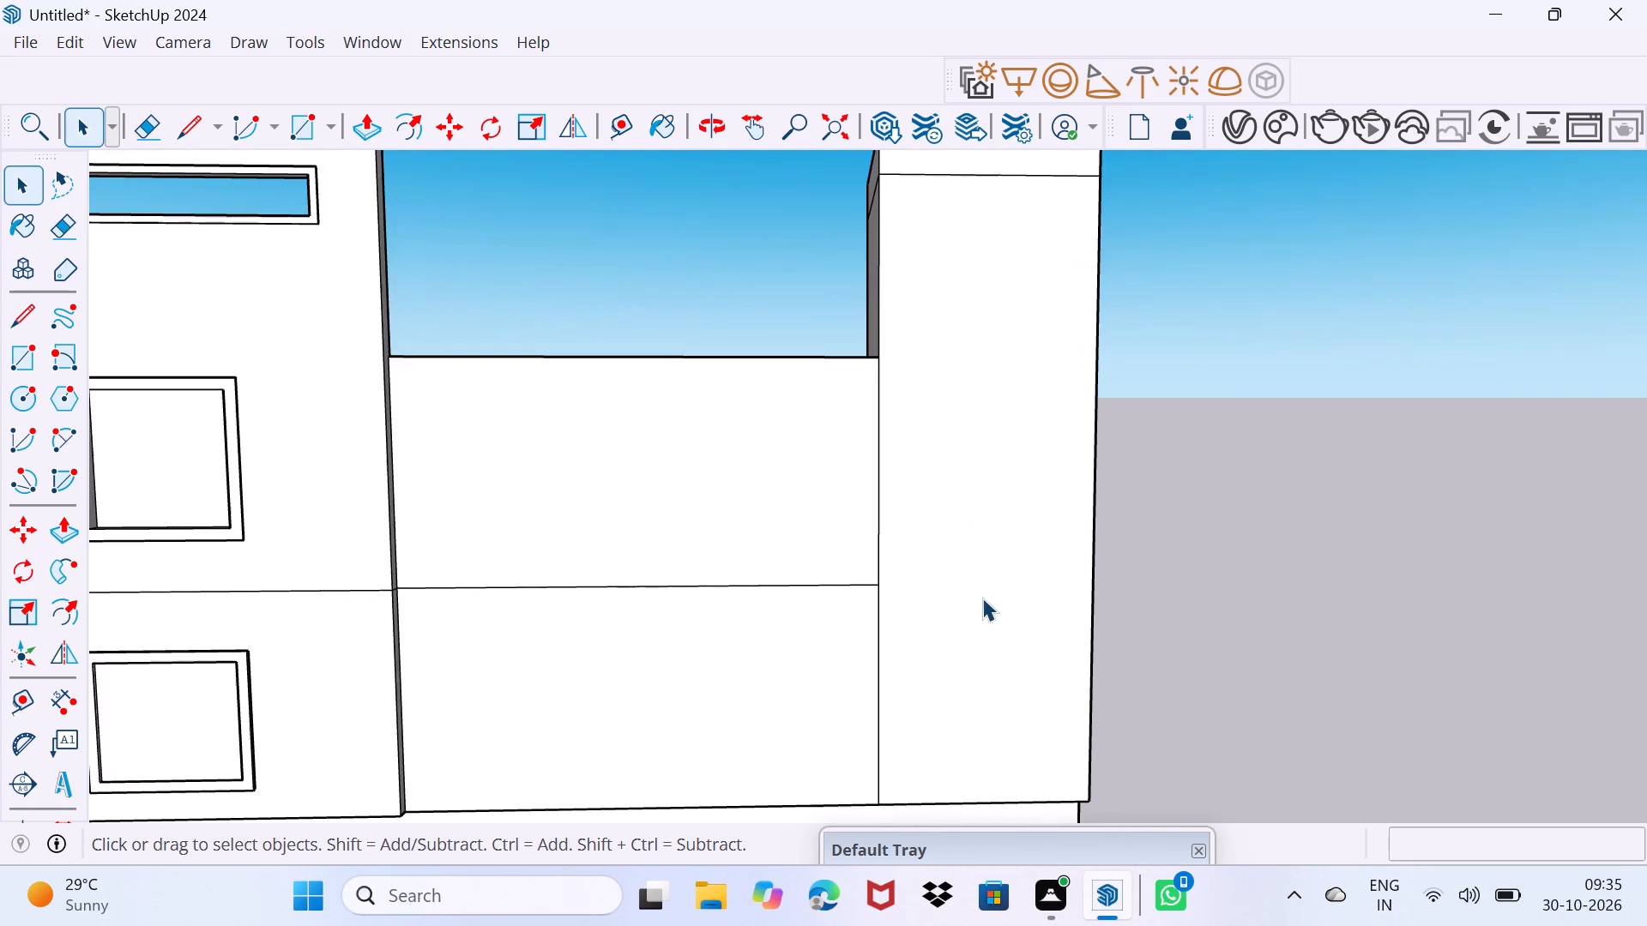
middle_drag(961, 616, 1258, 744)
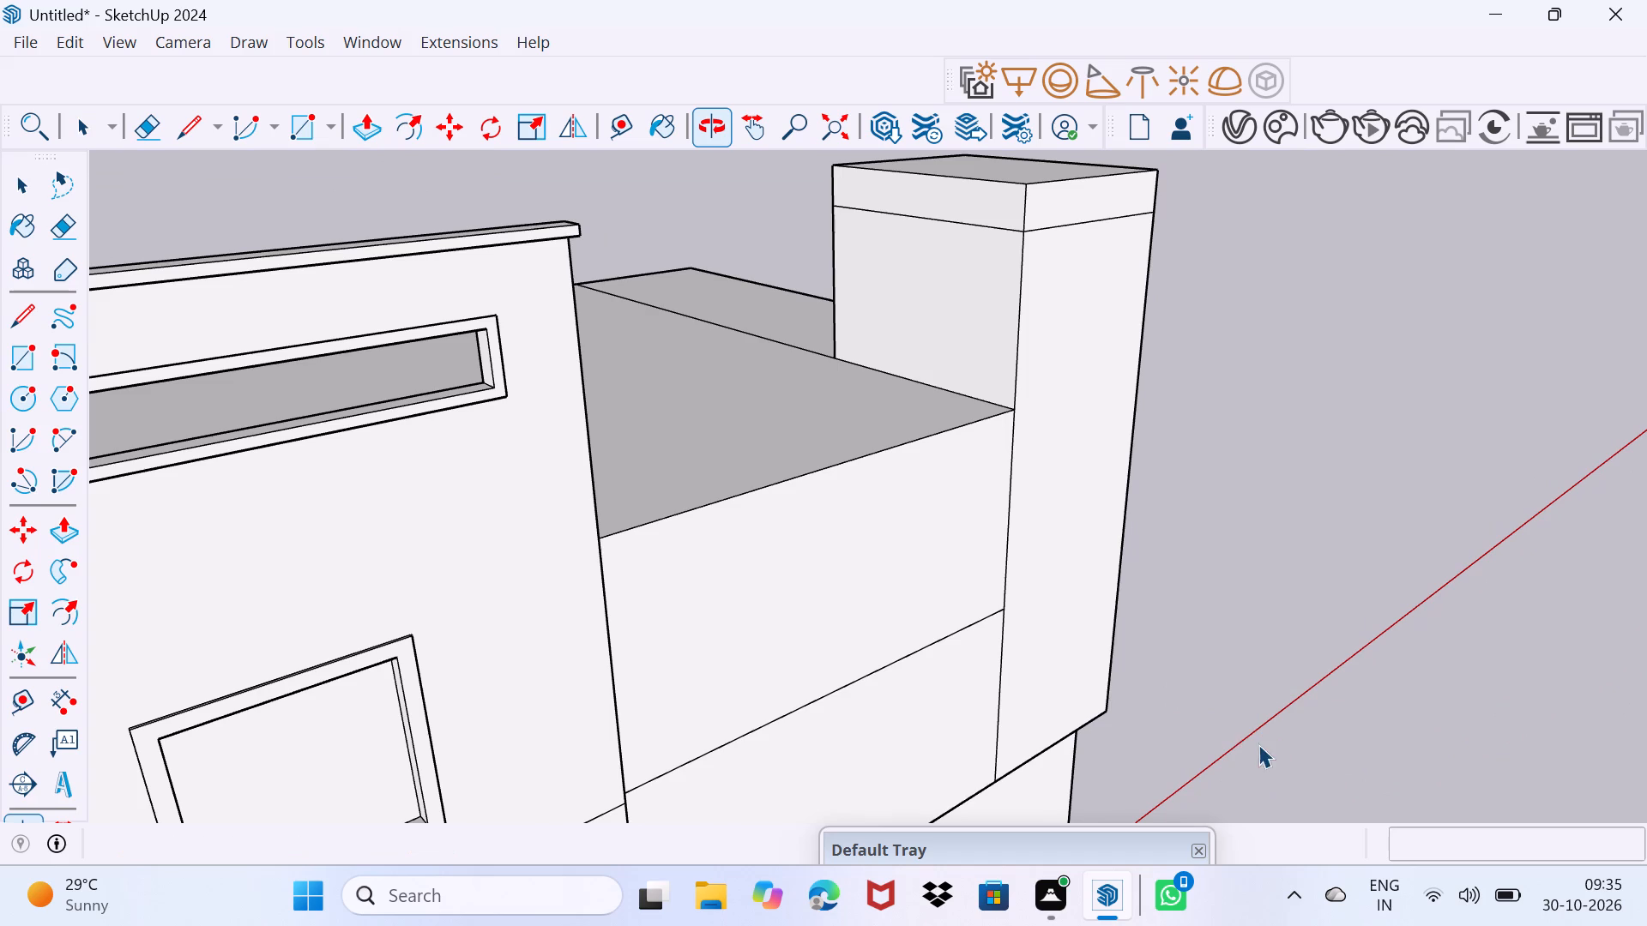
Push the upper-storey wall between the front bay and the corner tower back about 16'.
middle_drag(929, 642, 848, 610)
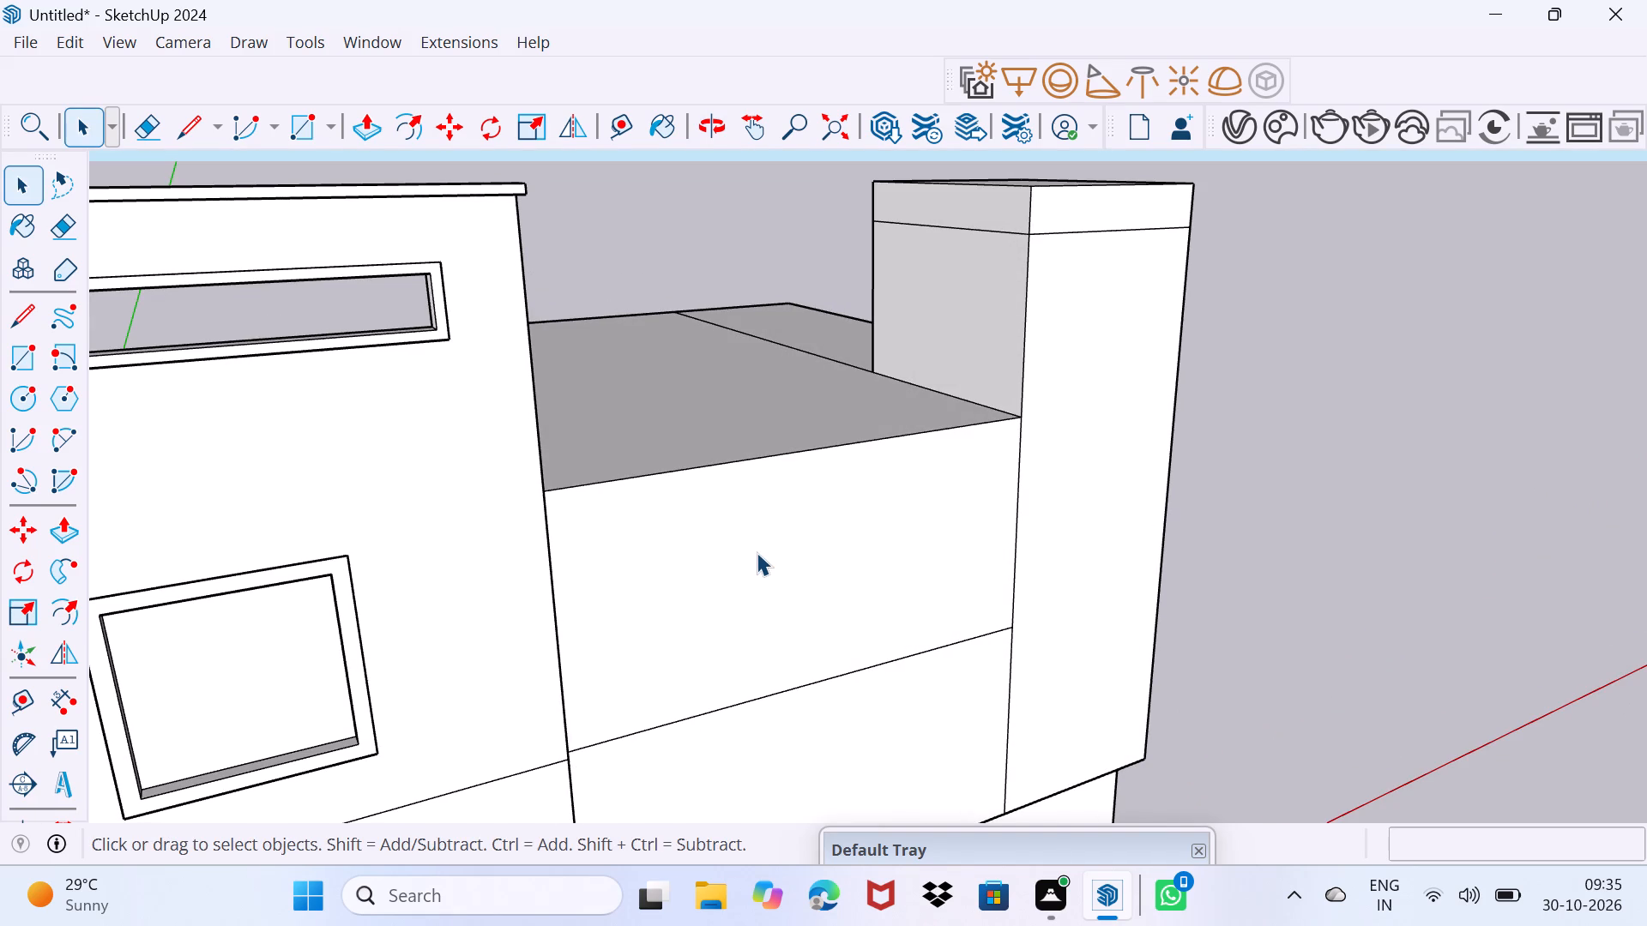
middle_drag(798, 586, 600, 392)
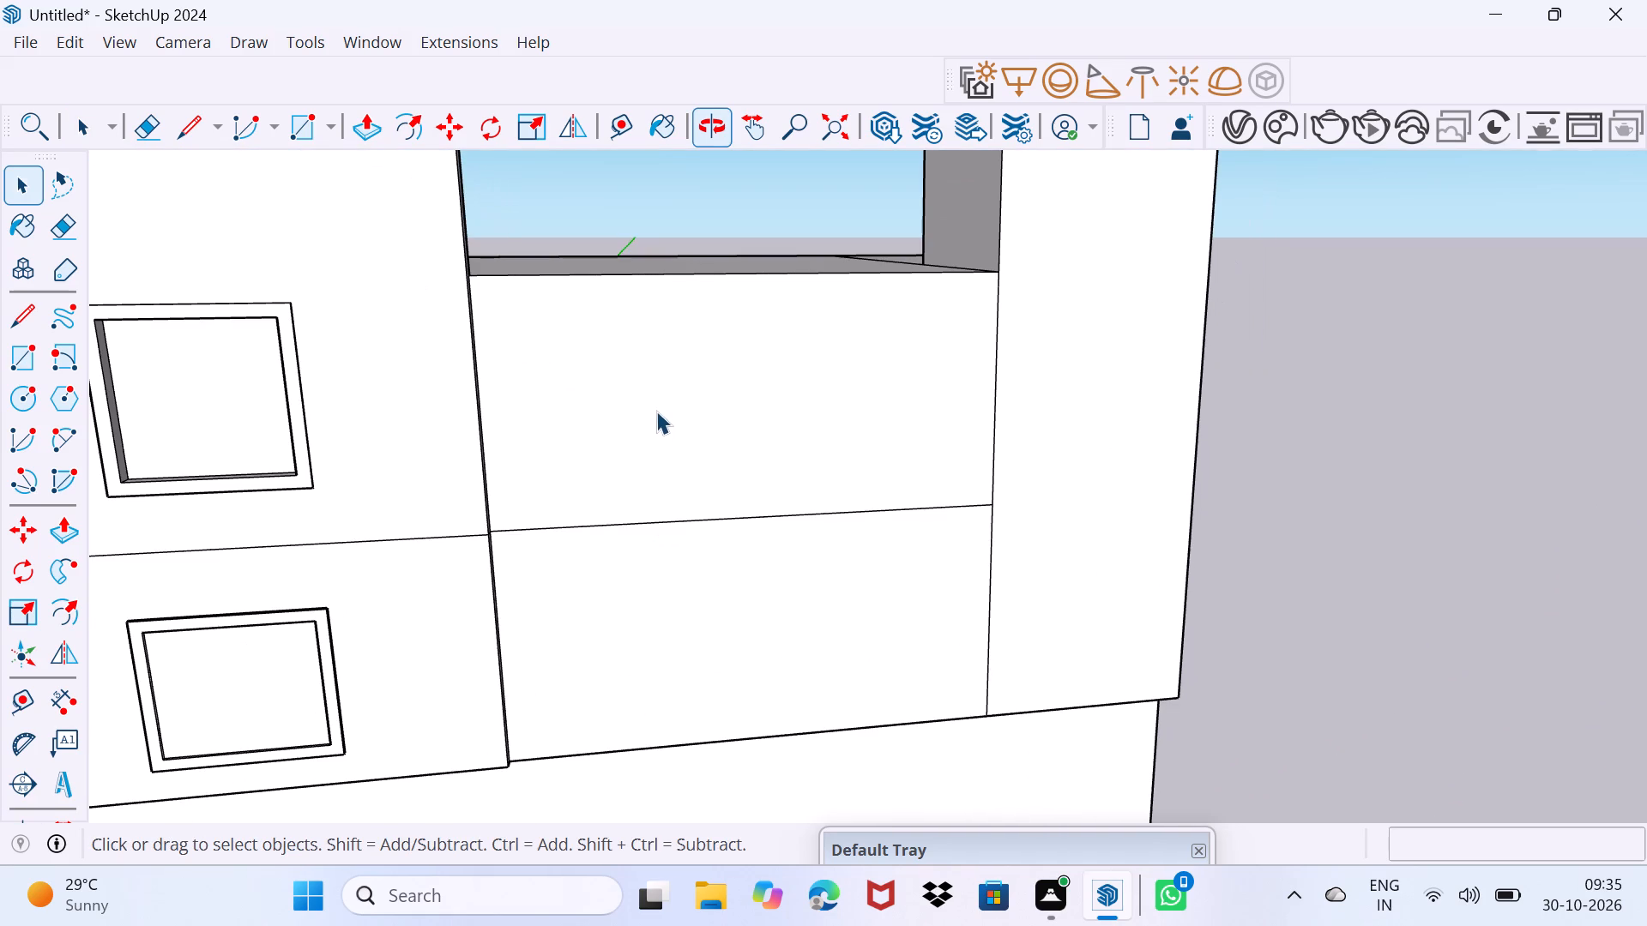
click(656, 411)
key(p)
click(656, 411)
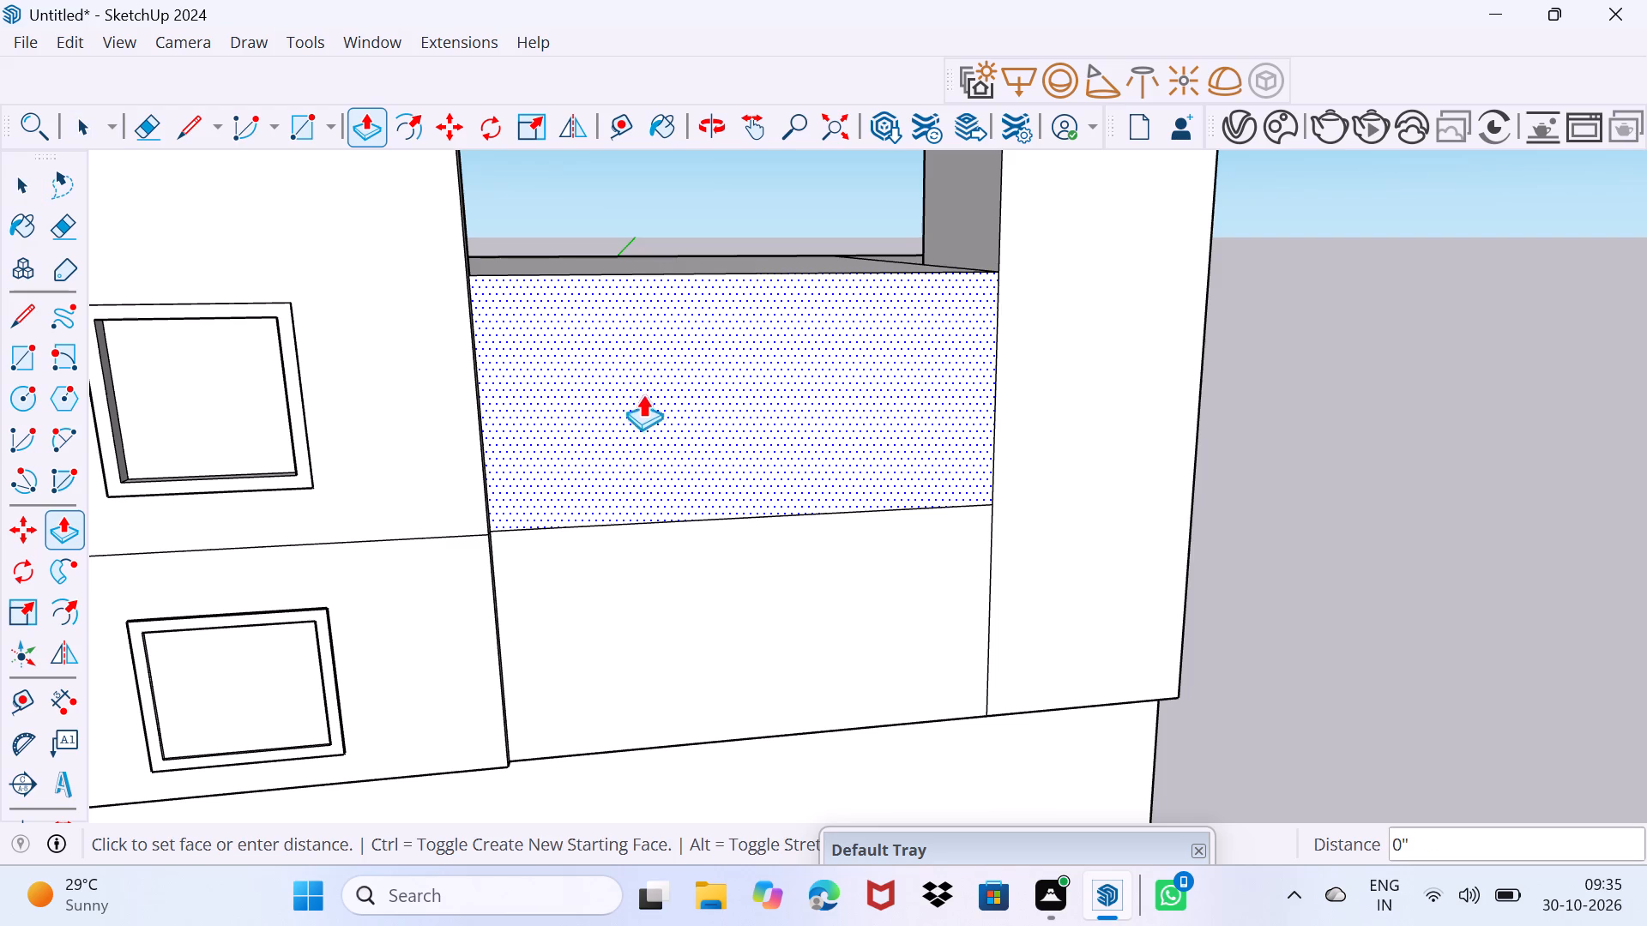
click(633, 365)
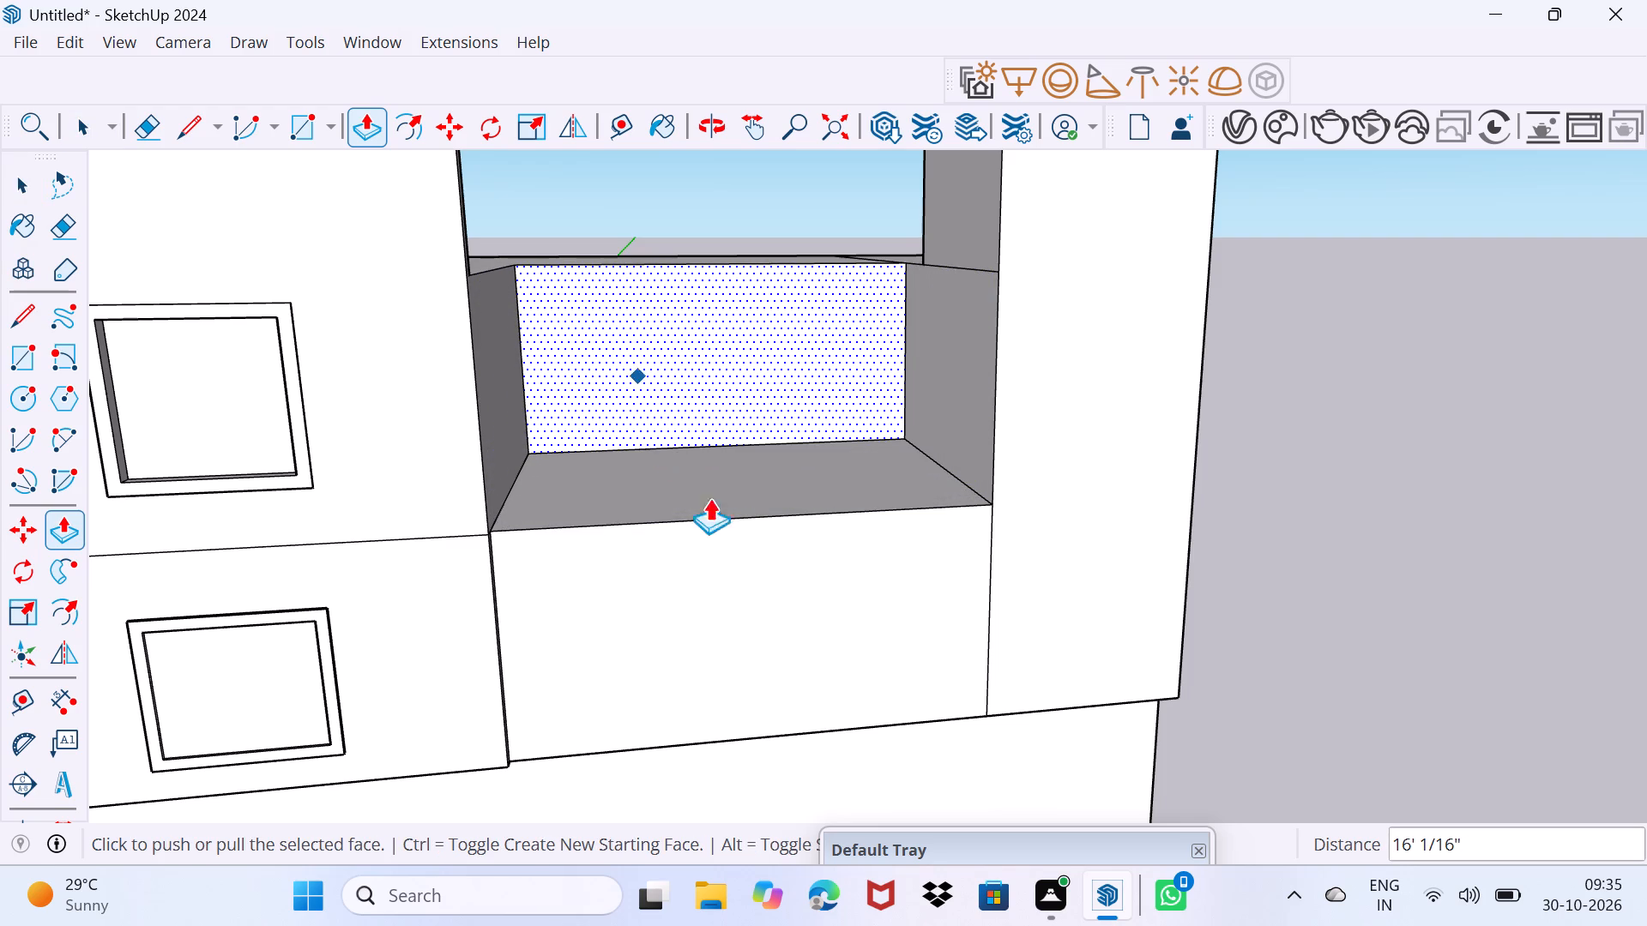
key(Escape)
Push the middle-storey wall between the bay and tower back flush with the recessed wall above it.
click(745, 612)
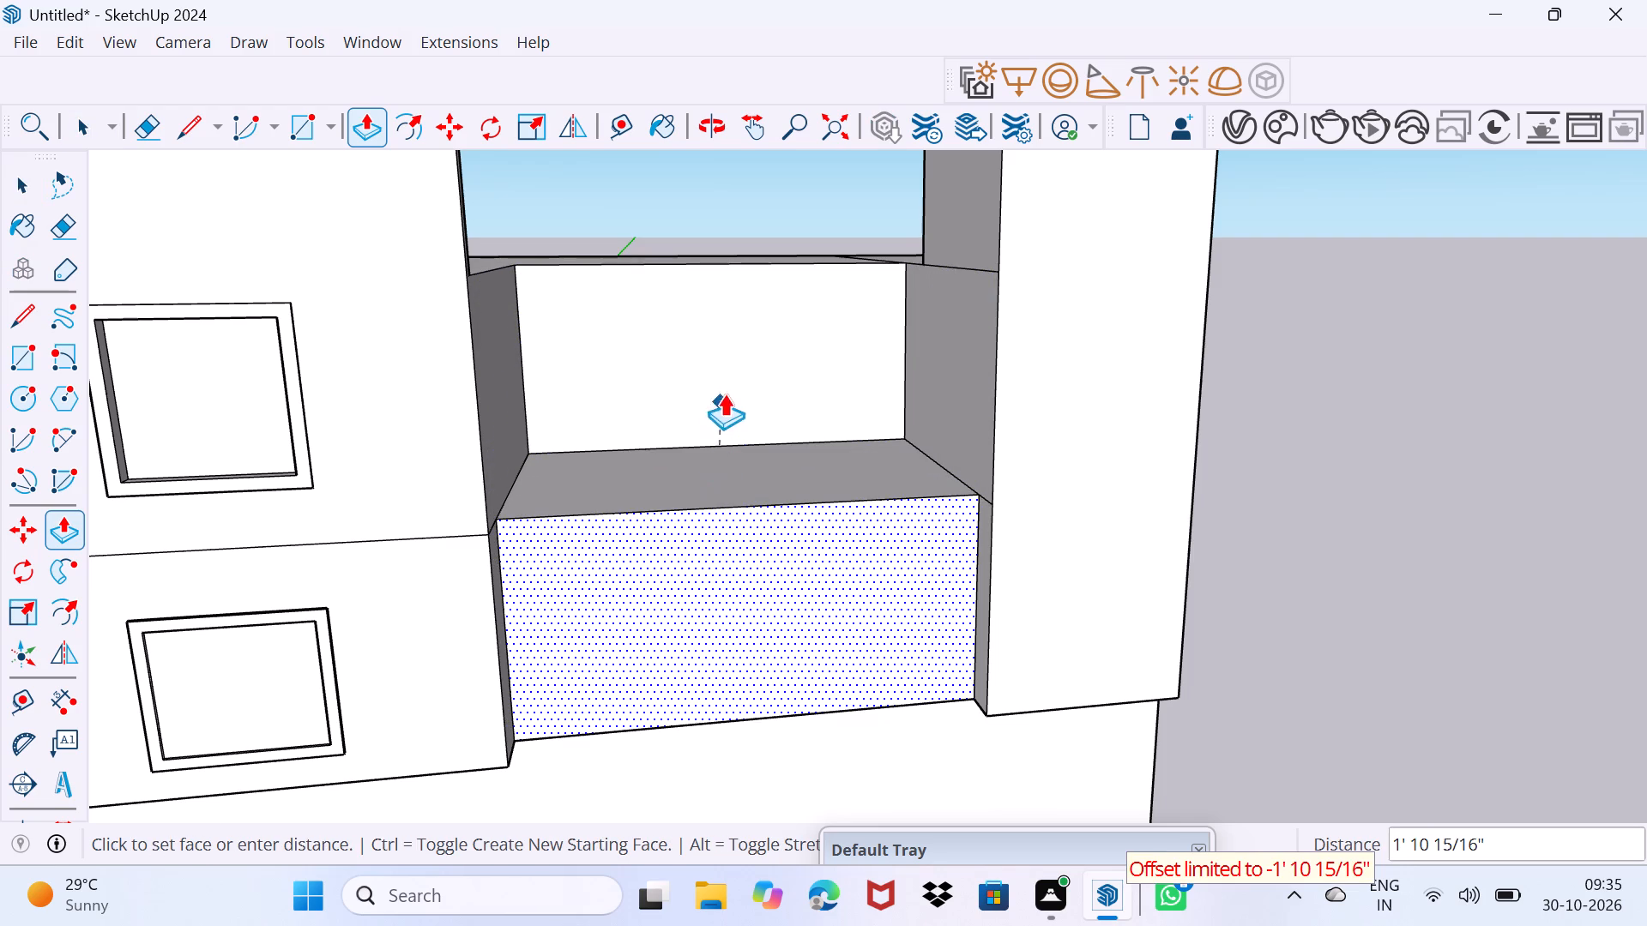
drag(728, 589, 724, 481)
drag(726, 620, 759, 428)
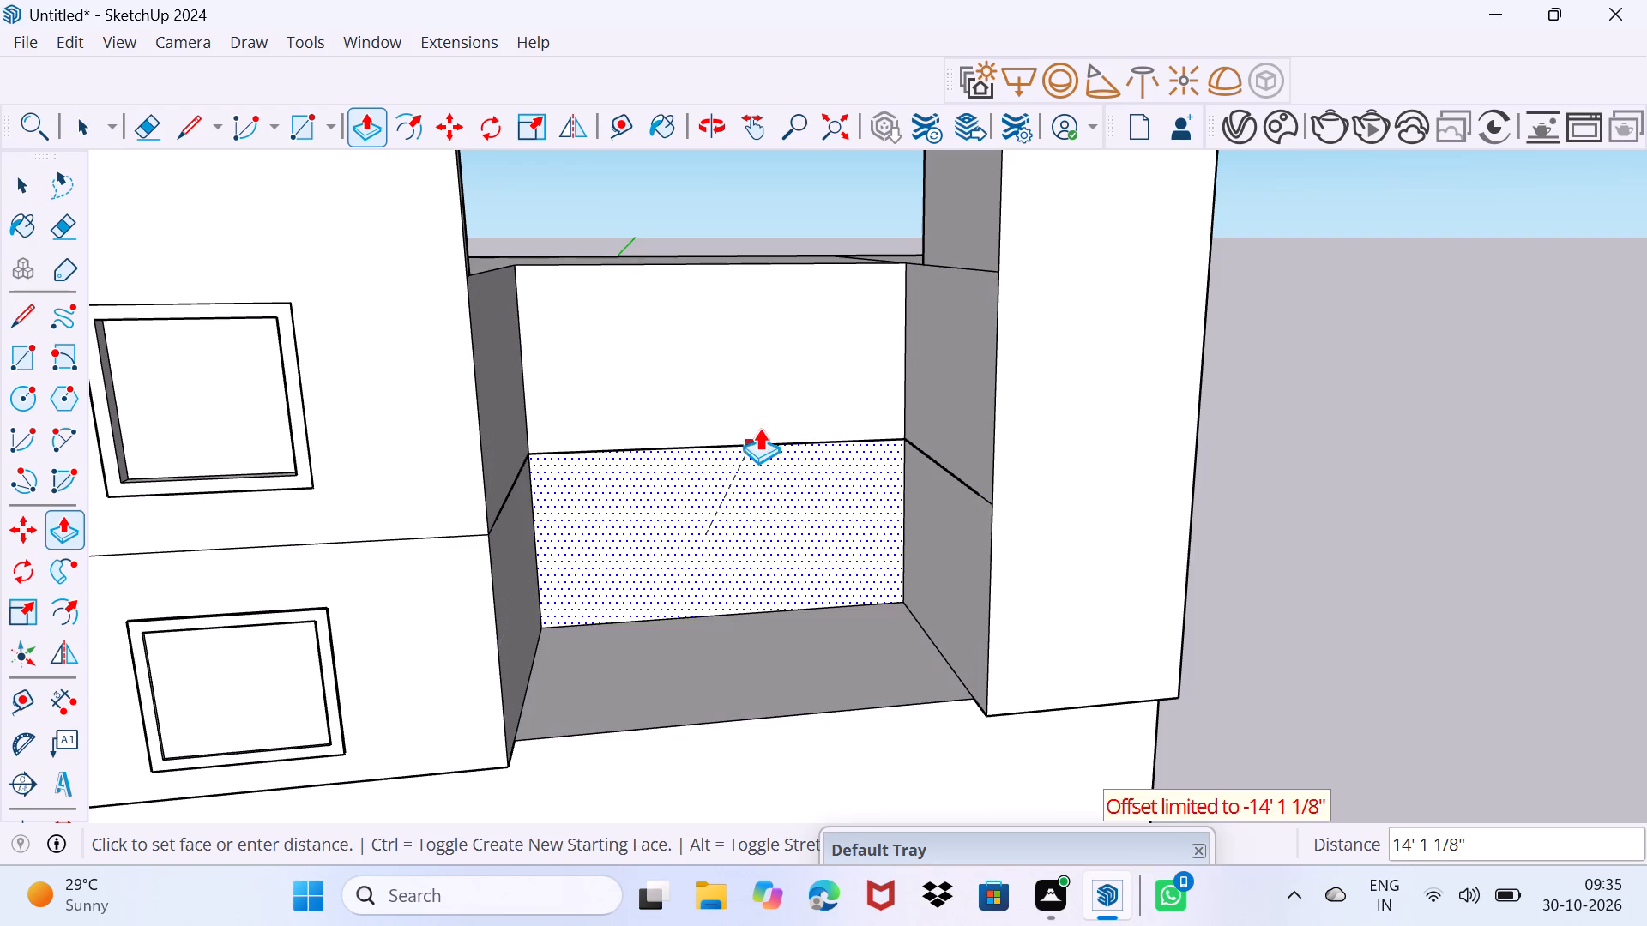
drag(759, 428, 769, 412)
click(769, 412)
key(space)
Copy the floor-line edge dividing the two recessed walls 9" downward.
drag(692, 649, 745, 548)
middle_drag(767, 508, 750, 513)
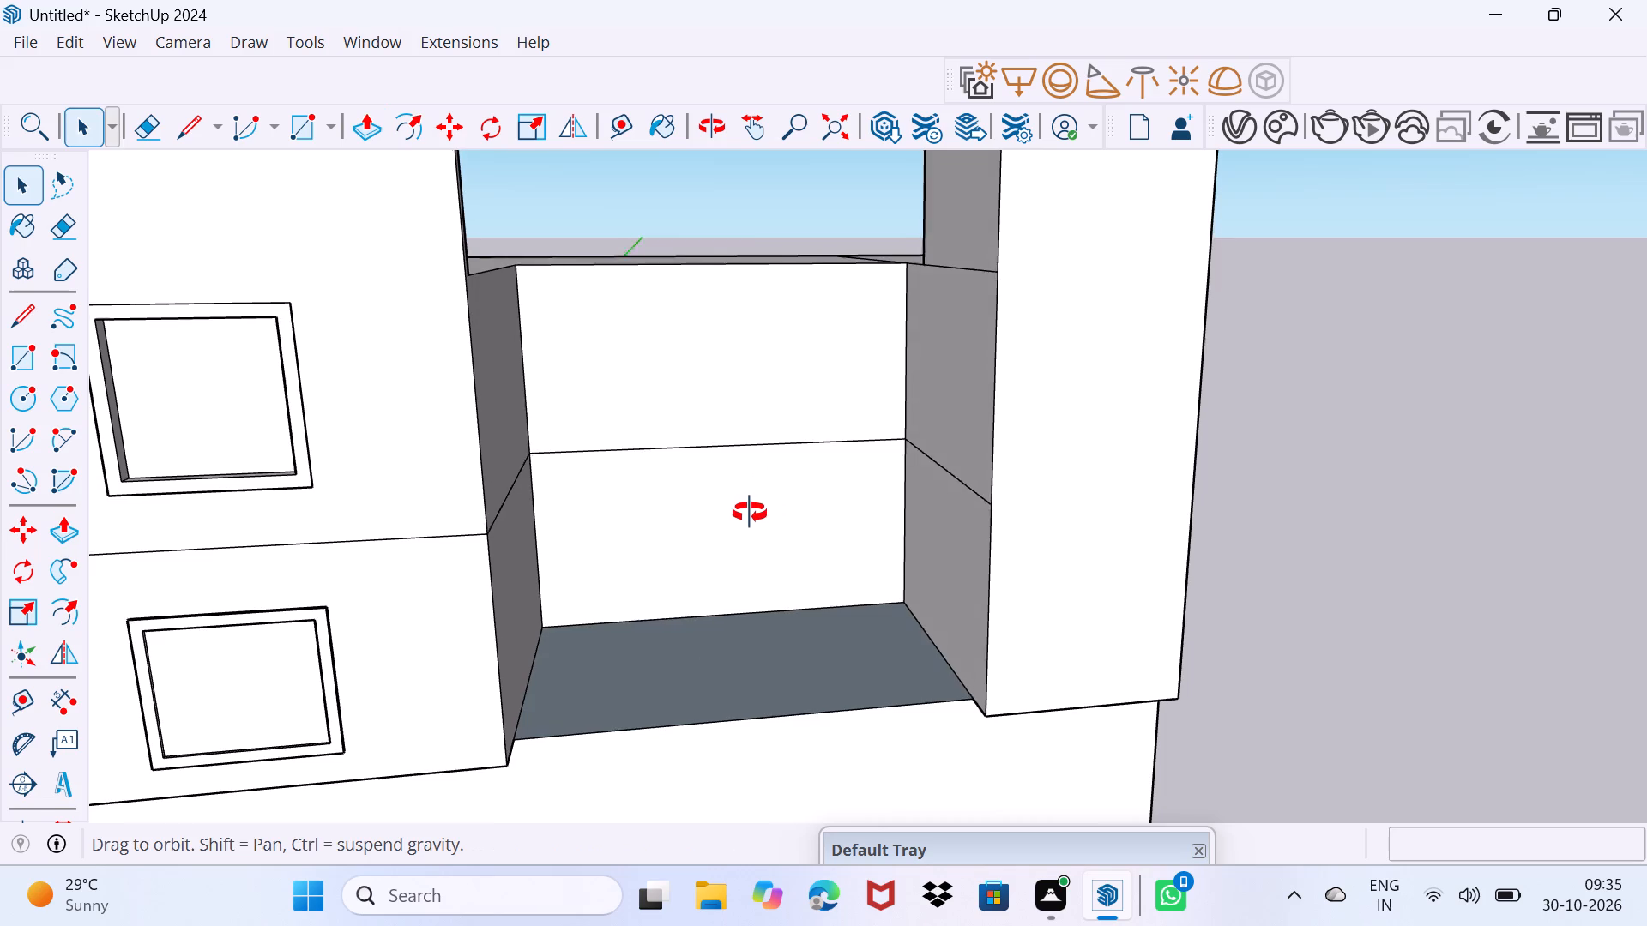
middle_drag(750, 513, 744, 513)
click(727, 446)
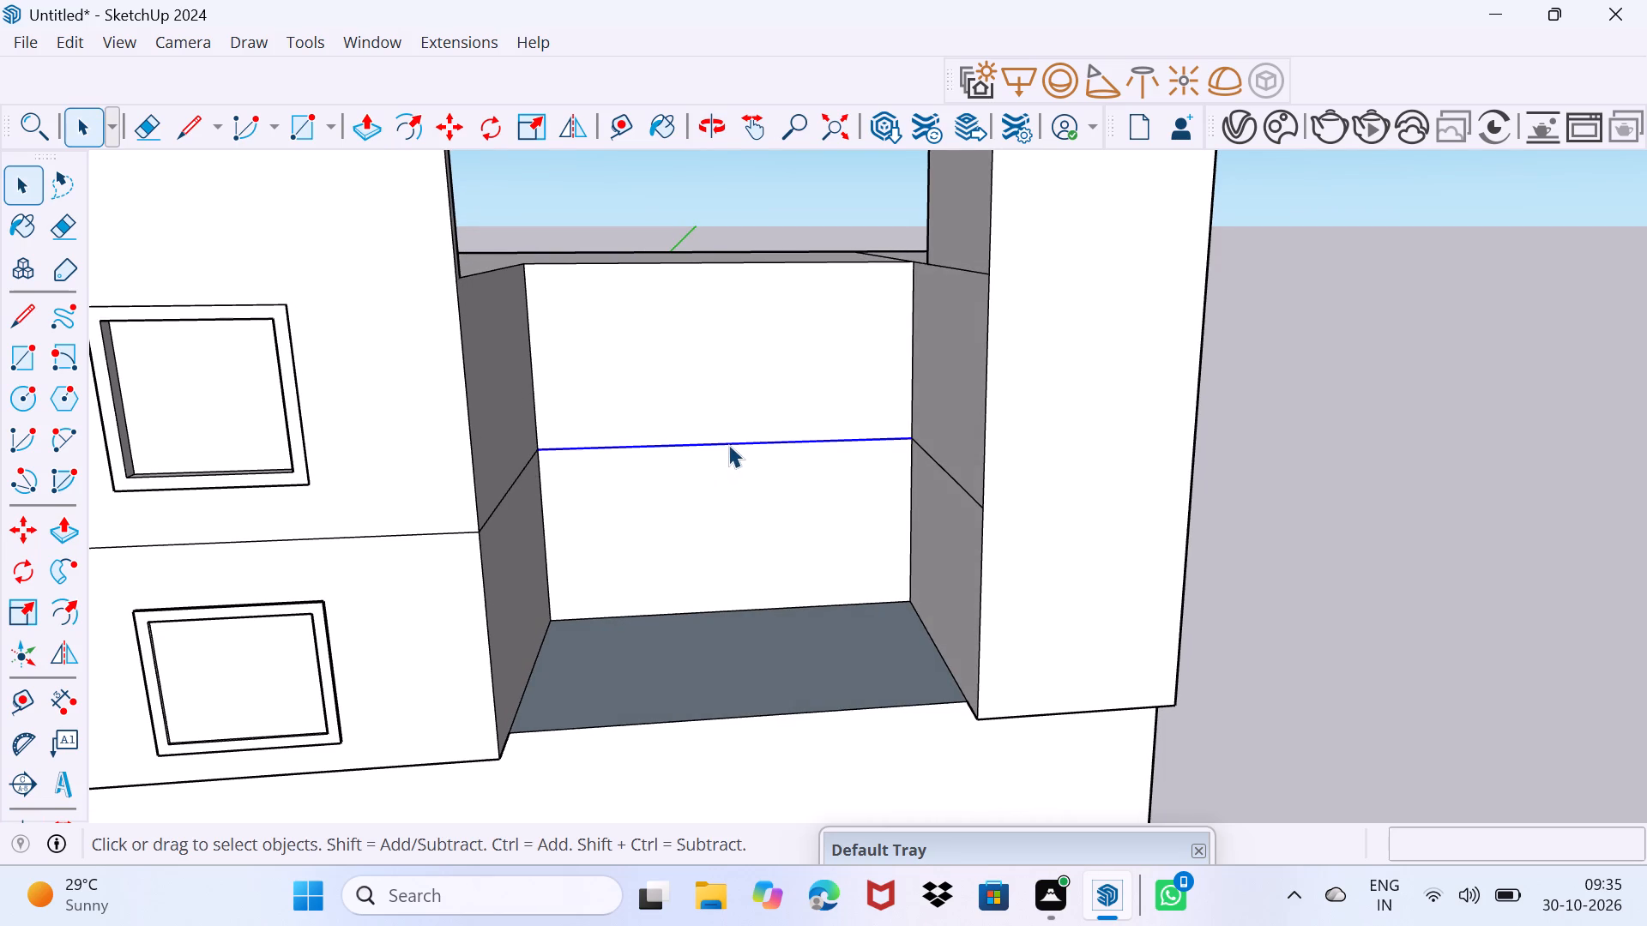
key(m)
click(902, 439)
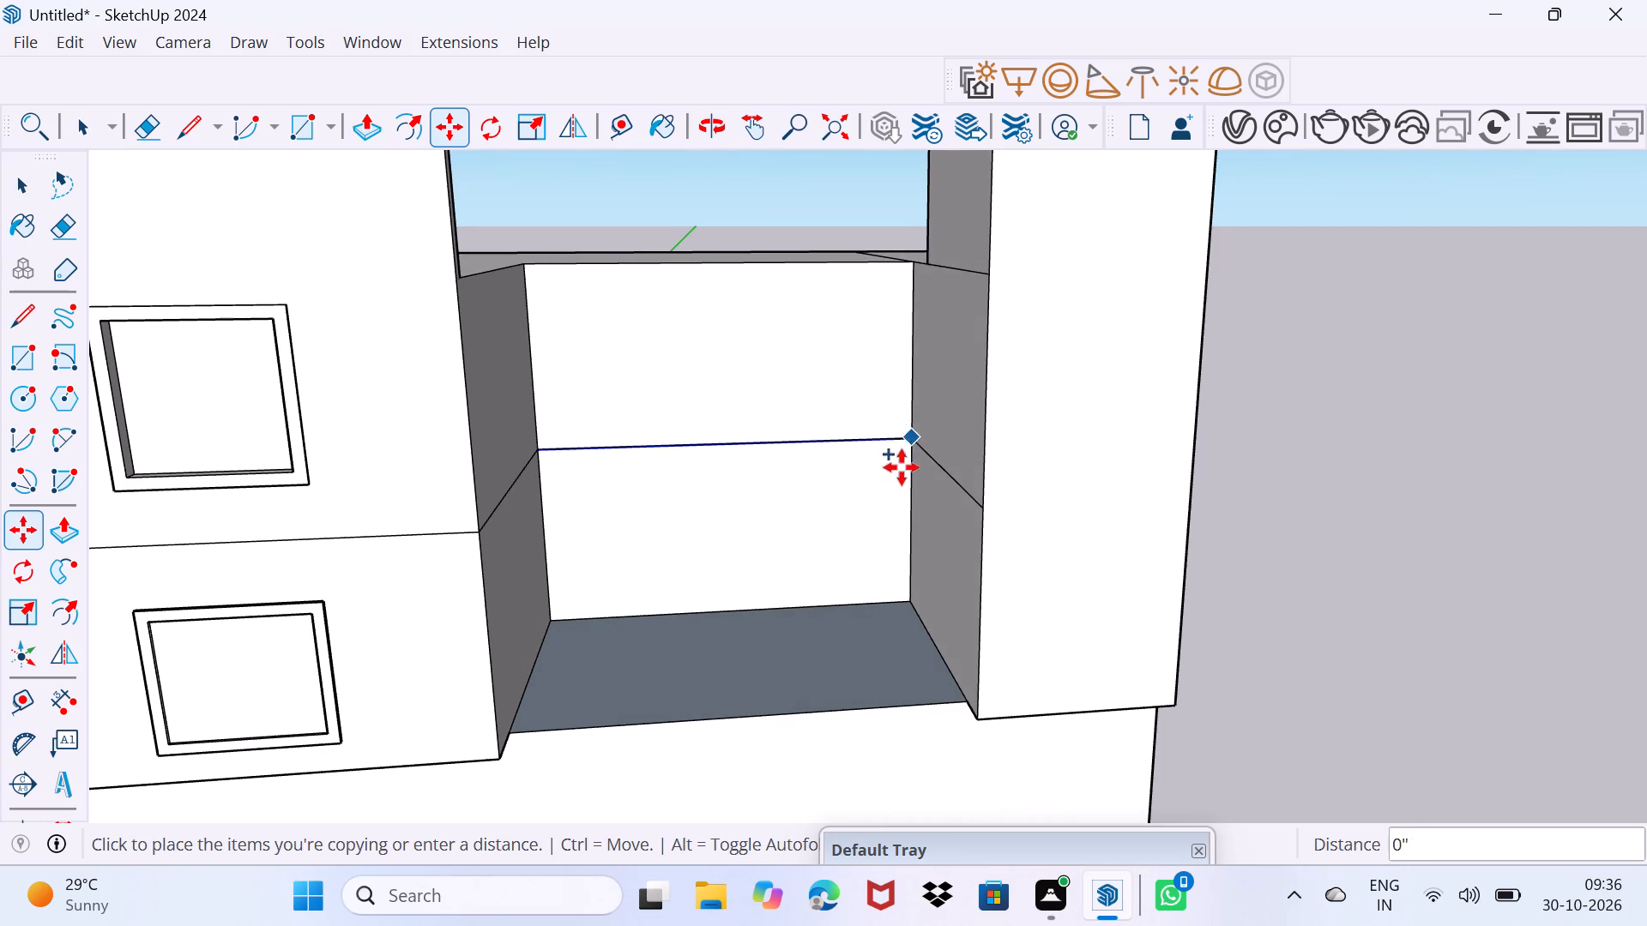
text(9")
key(Return)
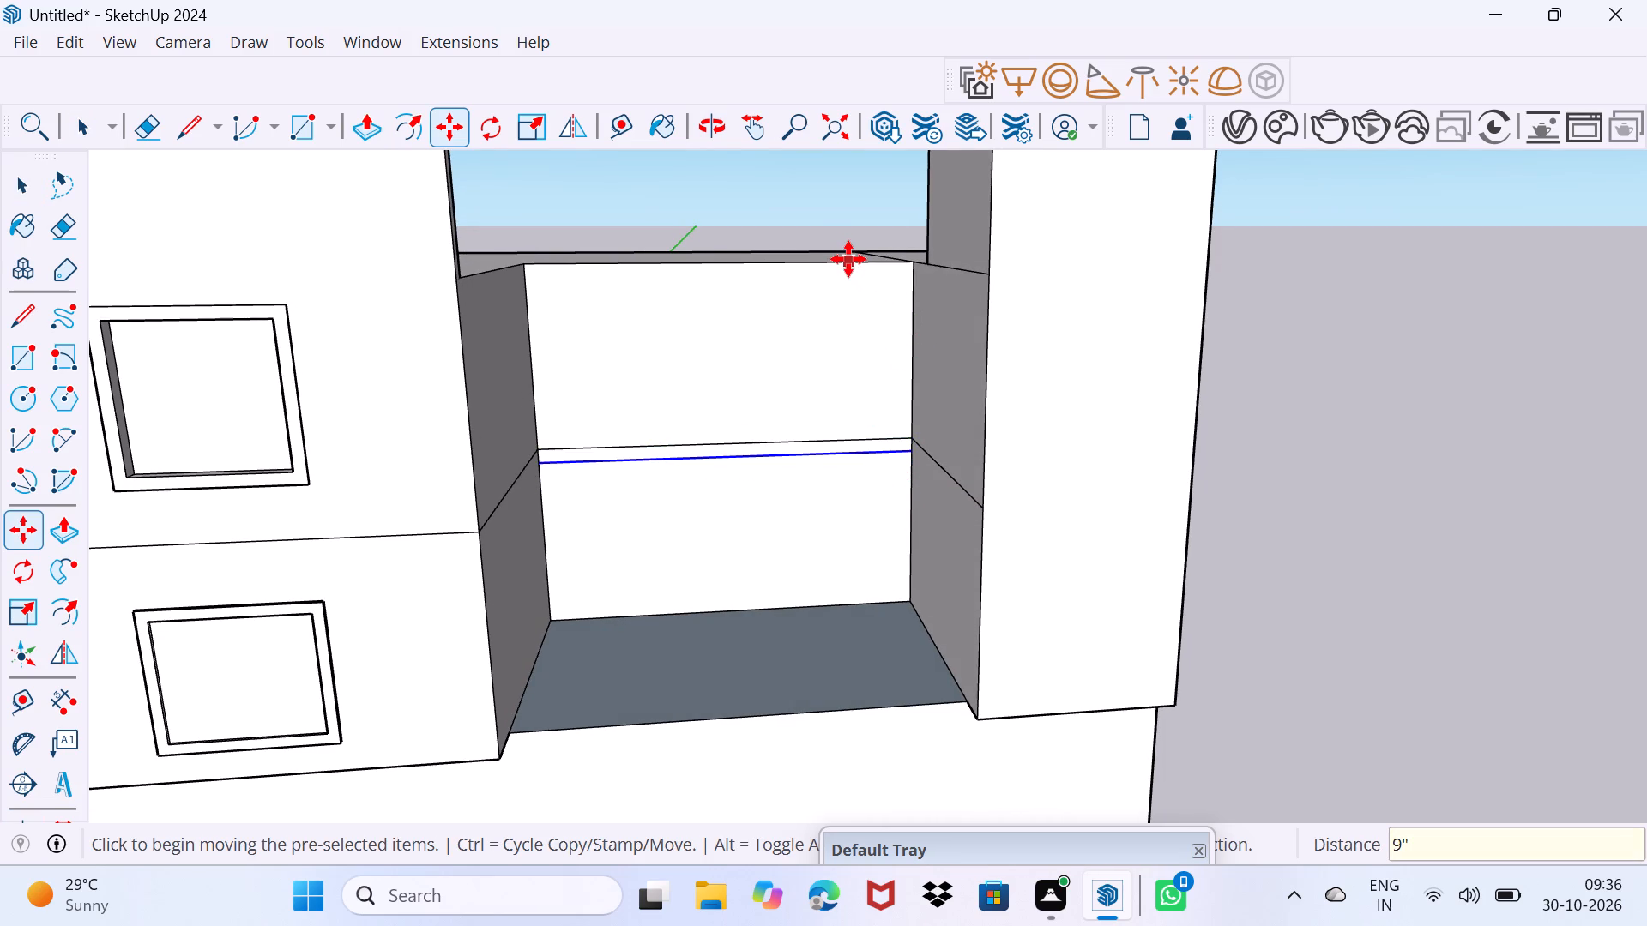
key(Escape)
Copy the top edge of the upper recessed wall 9" downward.
click(873, 269)
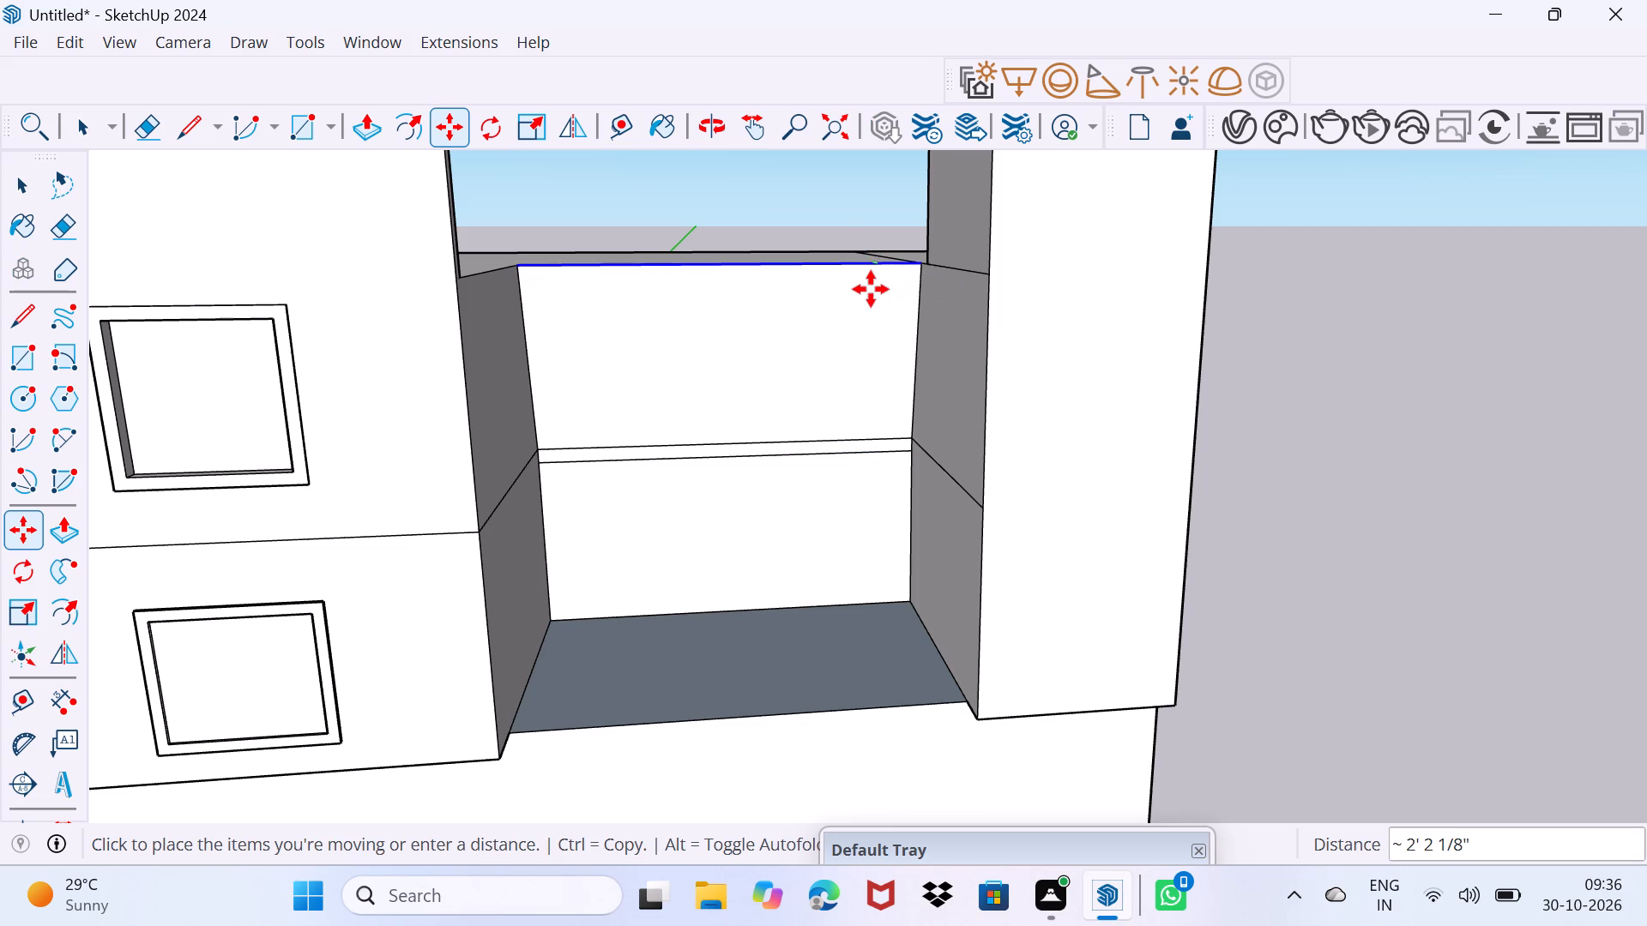
text(9")
key(Return)
key(space)
drag(835, 379, 904, 317)
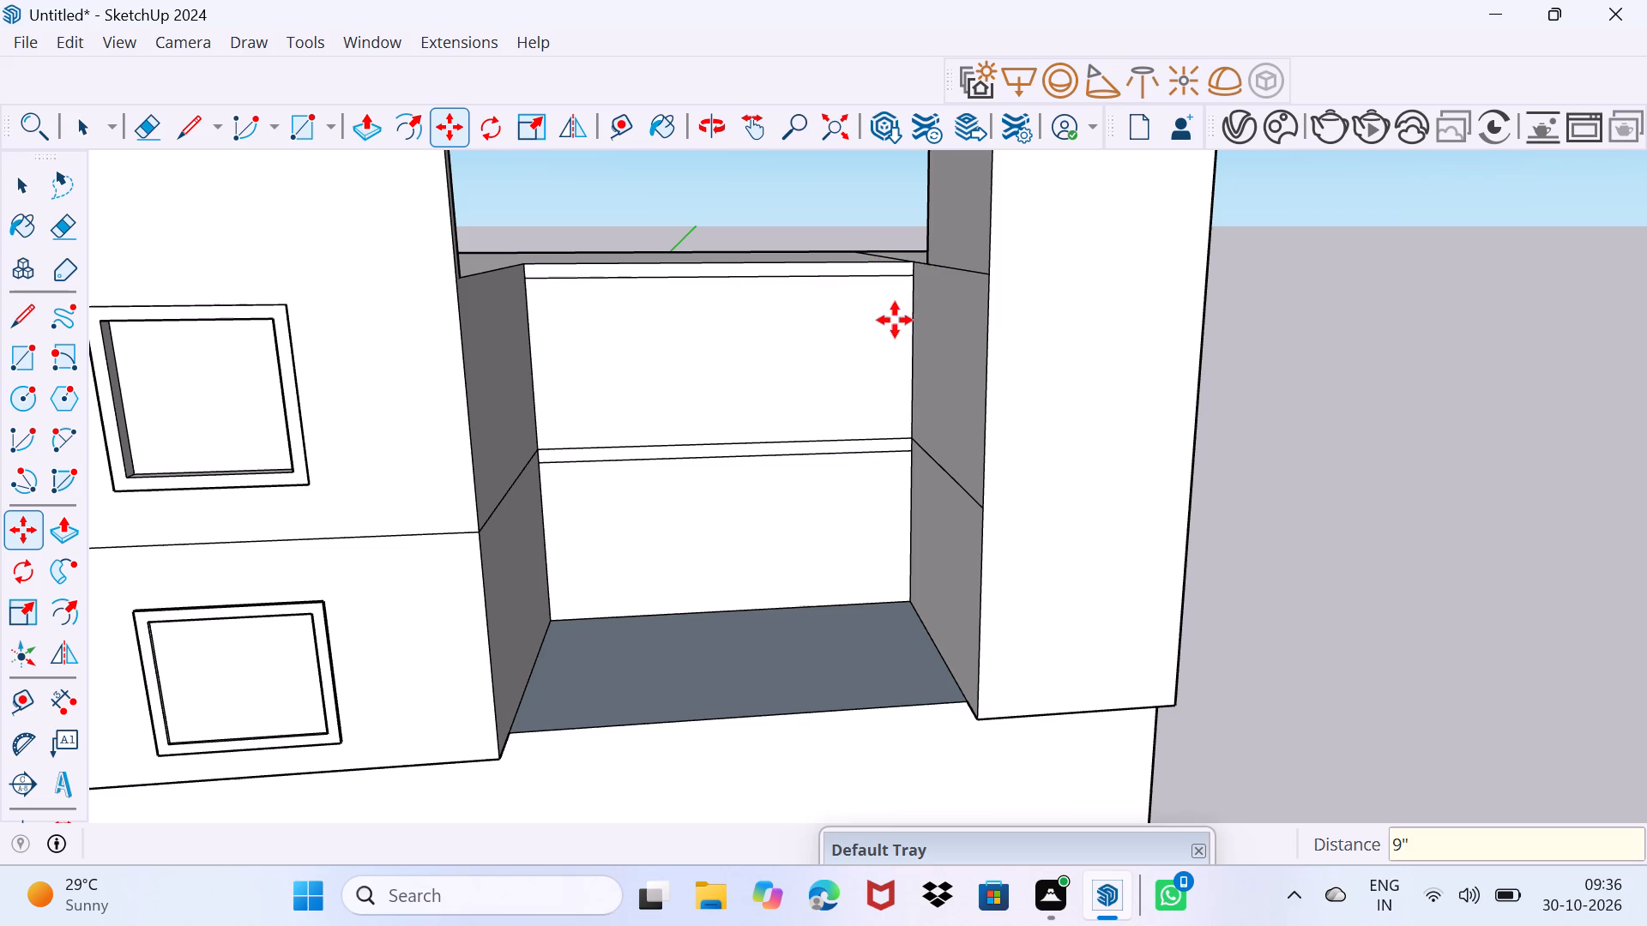
key(space)
key(Escape)
Pull the 9" strip atop the upper recessed wall out about 16' to form a roof slab between bay and tower.
scroll(891, 268, up, 1)
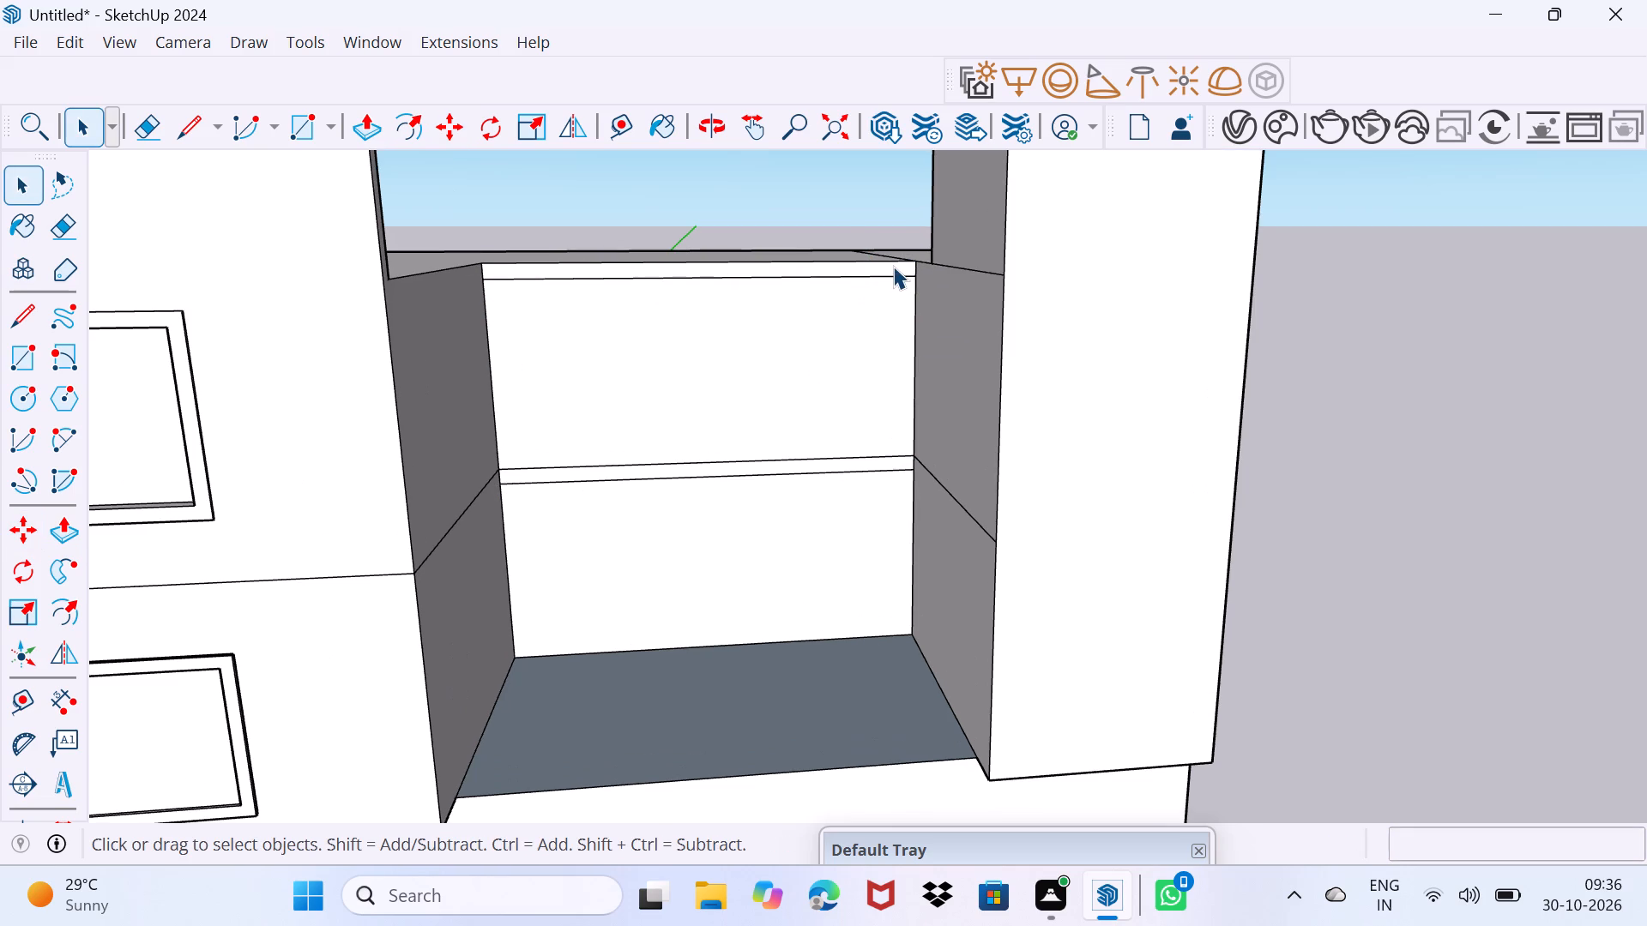
click(896, 274)
click(896, 274)
click(901, 271)
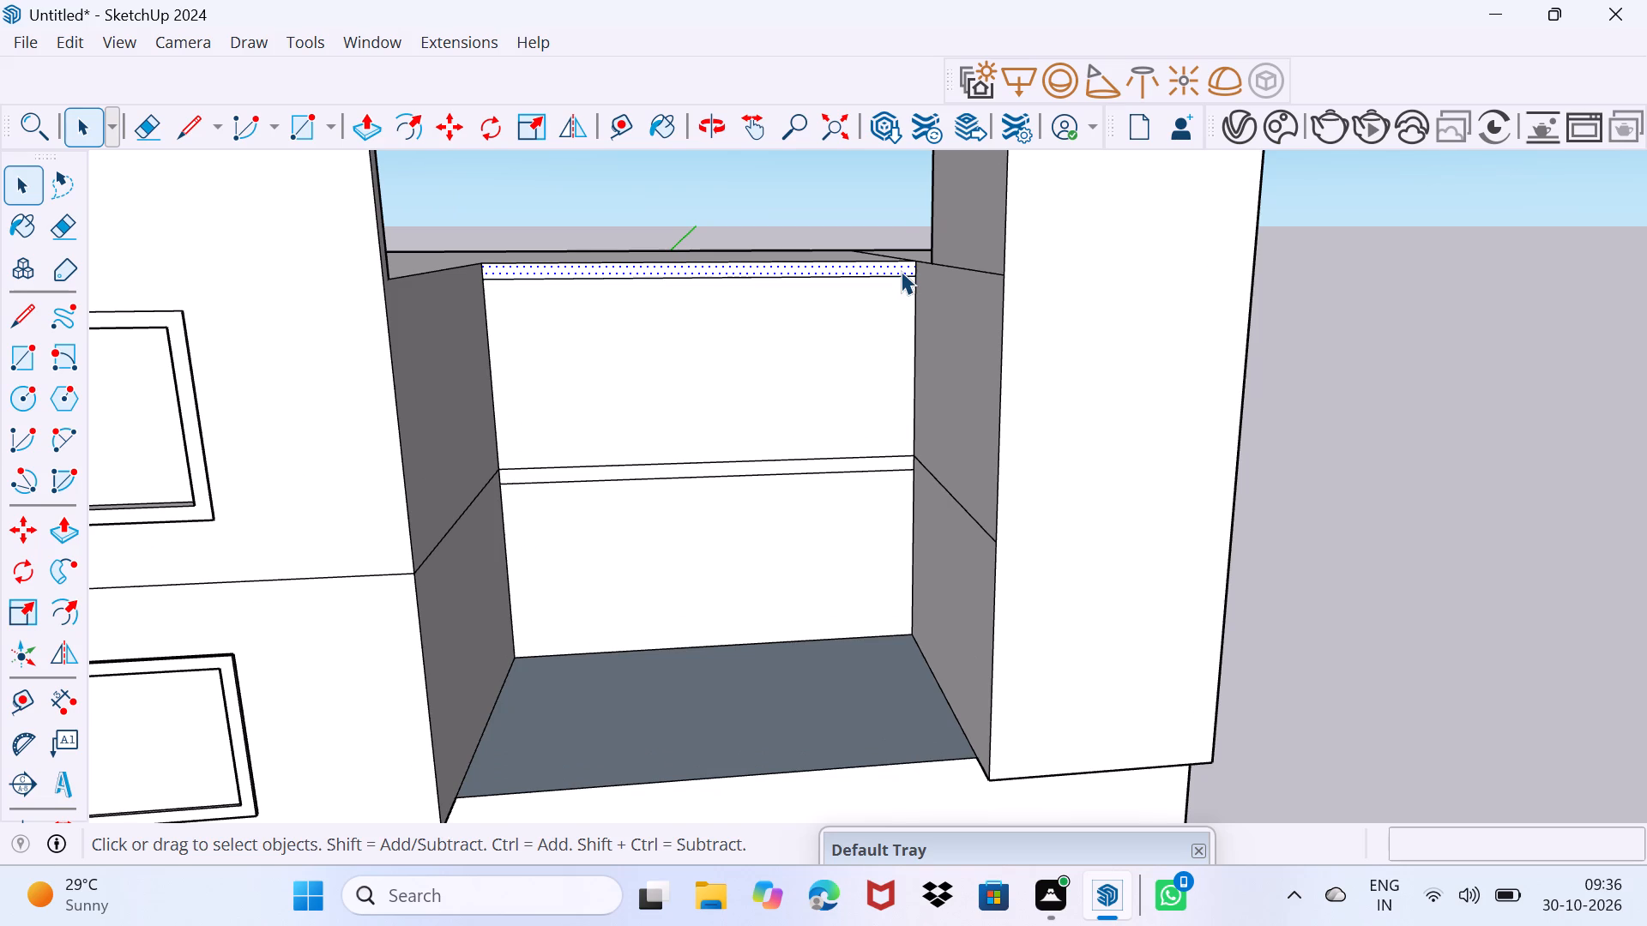
key(p)
click(901, 271)
click(1043, 316)
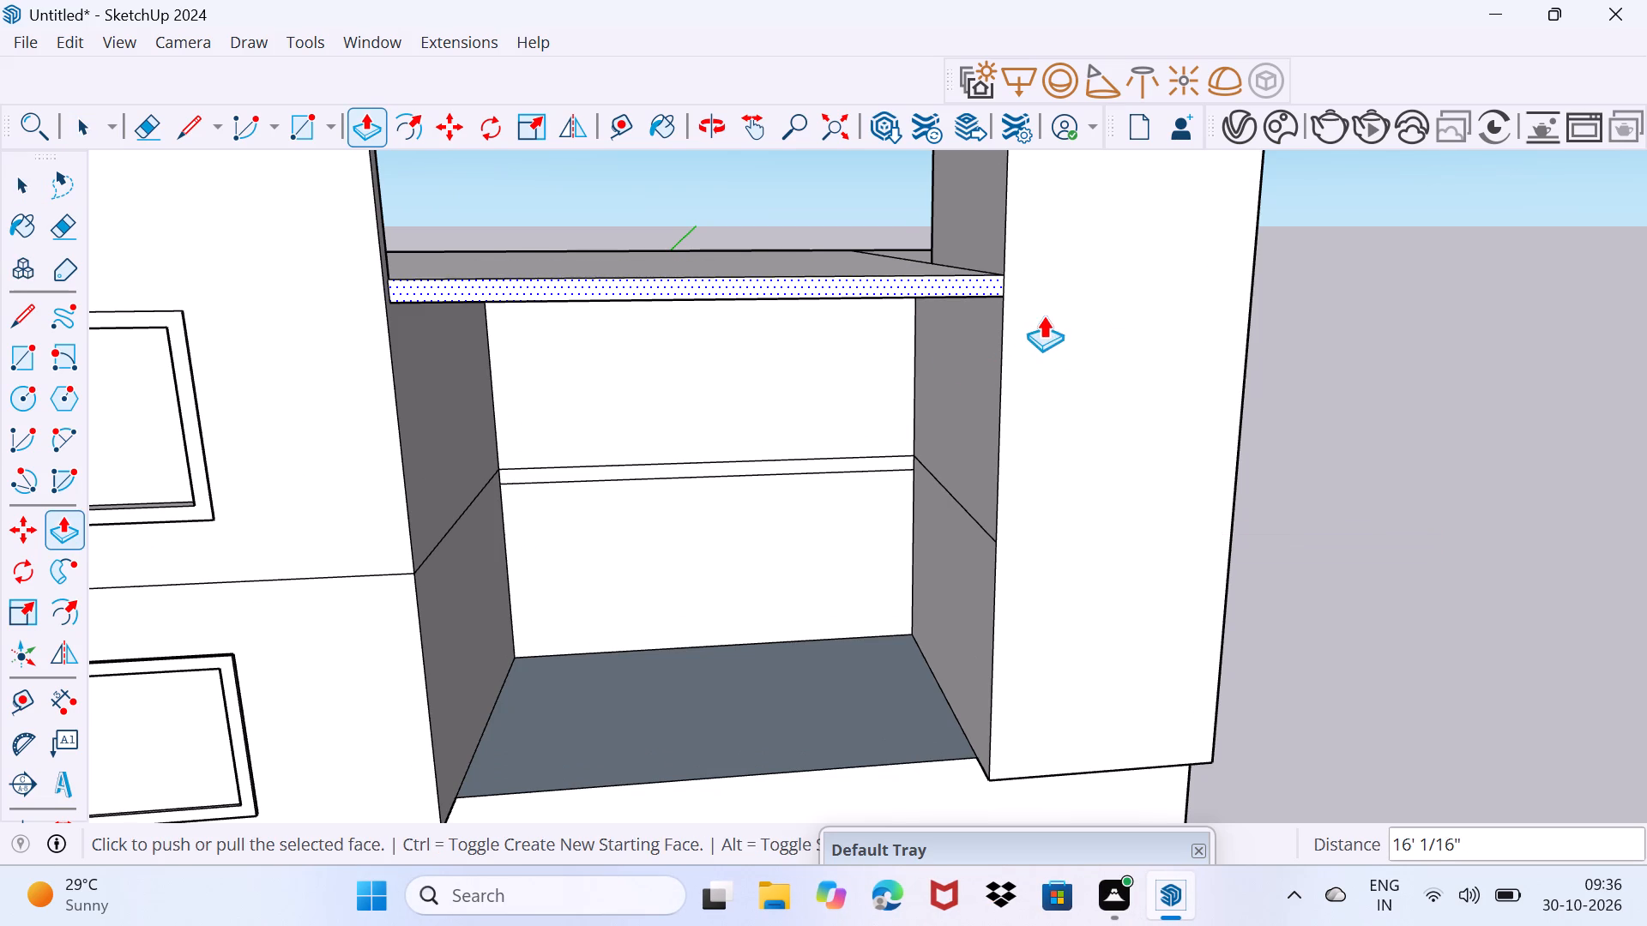
key(Escape)
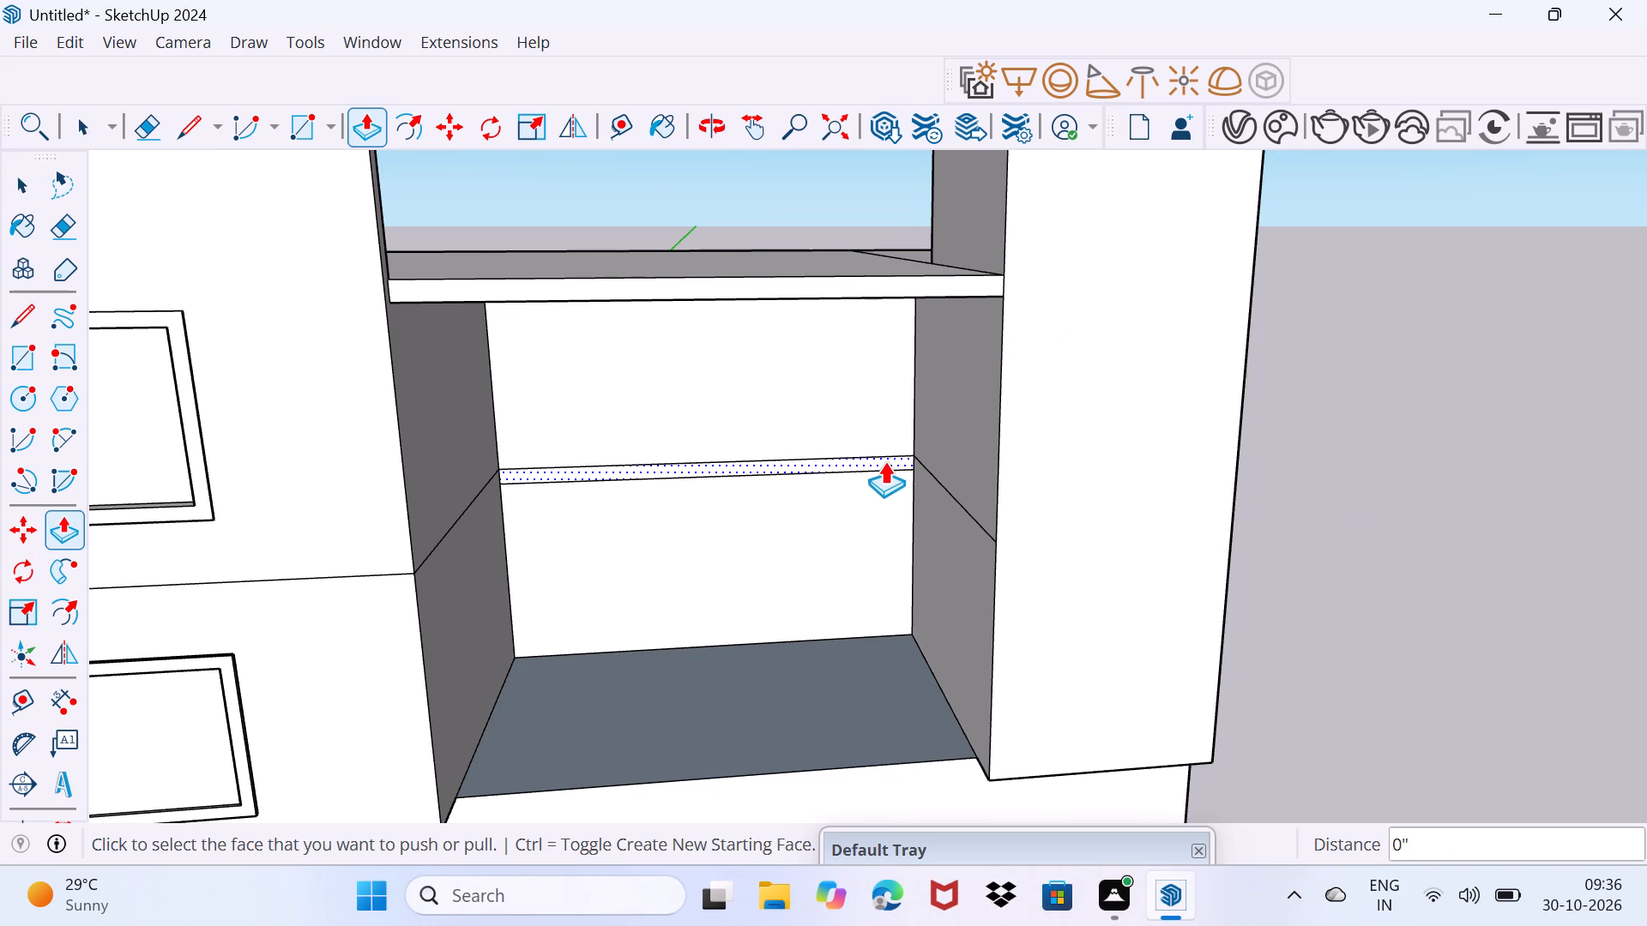
Pull the 9" strip between the two recessed walls forward as a floor slab reaching the recess opening.
click(884, 461)
click(1012, 486)
key(space)
Pull the corner tower's underside down so the tower extends partway over the ground storey's front.
middle_drag(812, 599, 814, 592)
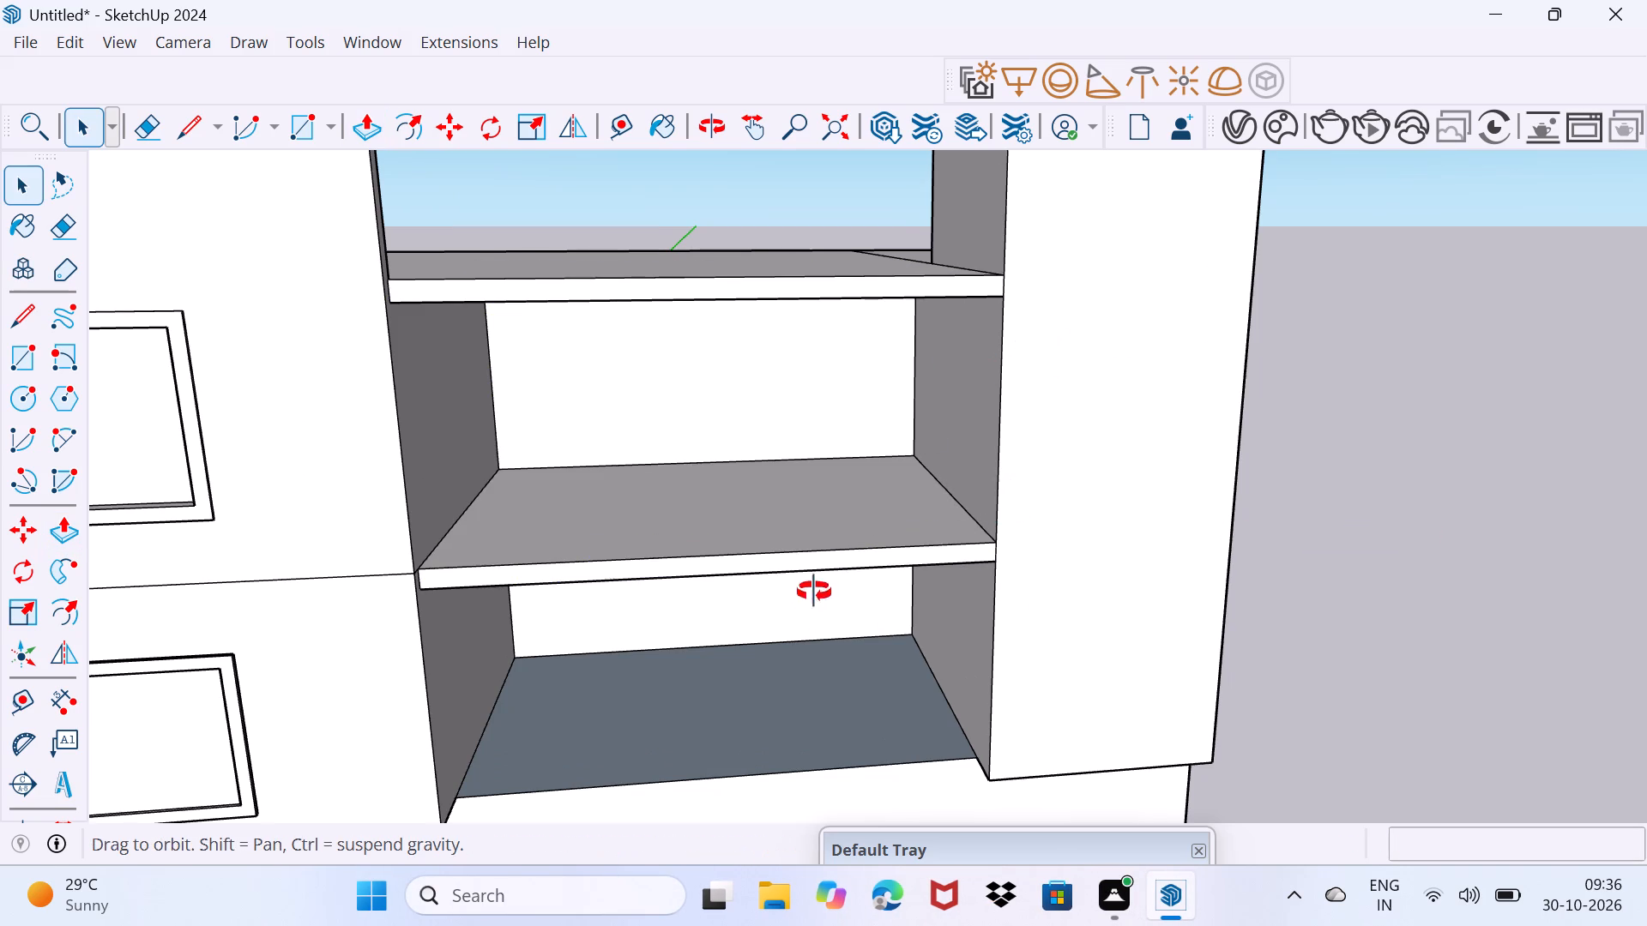
middle_drag(814, 592, 836, 472)
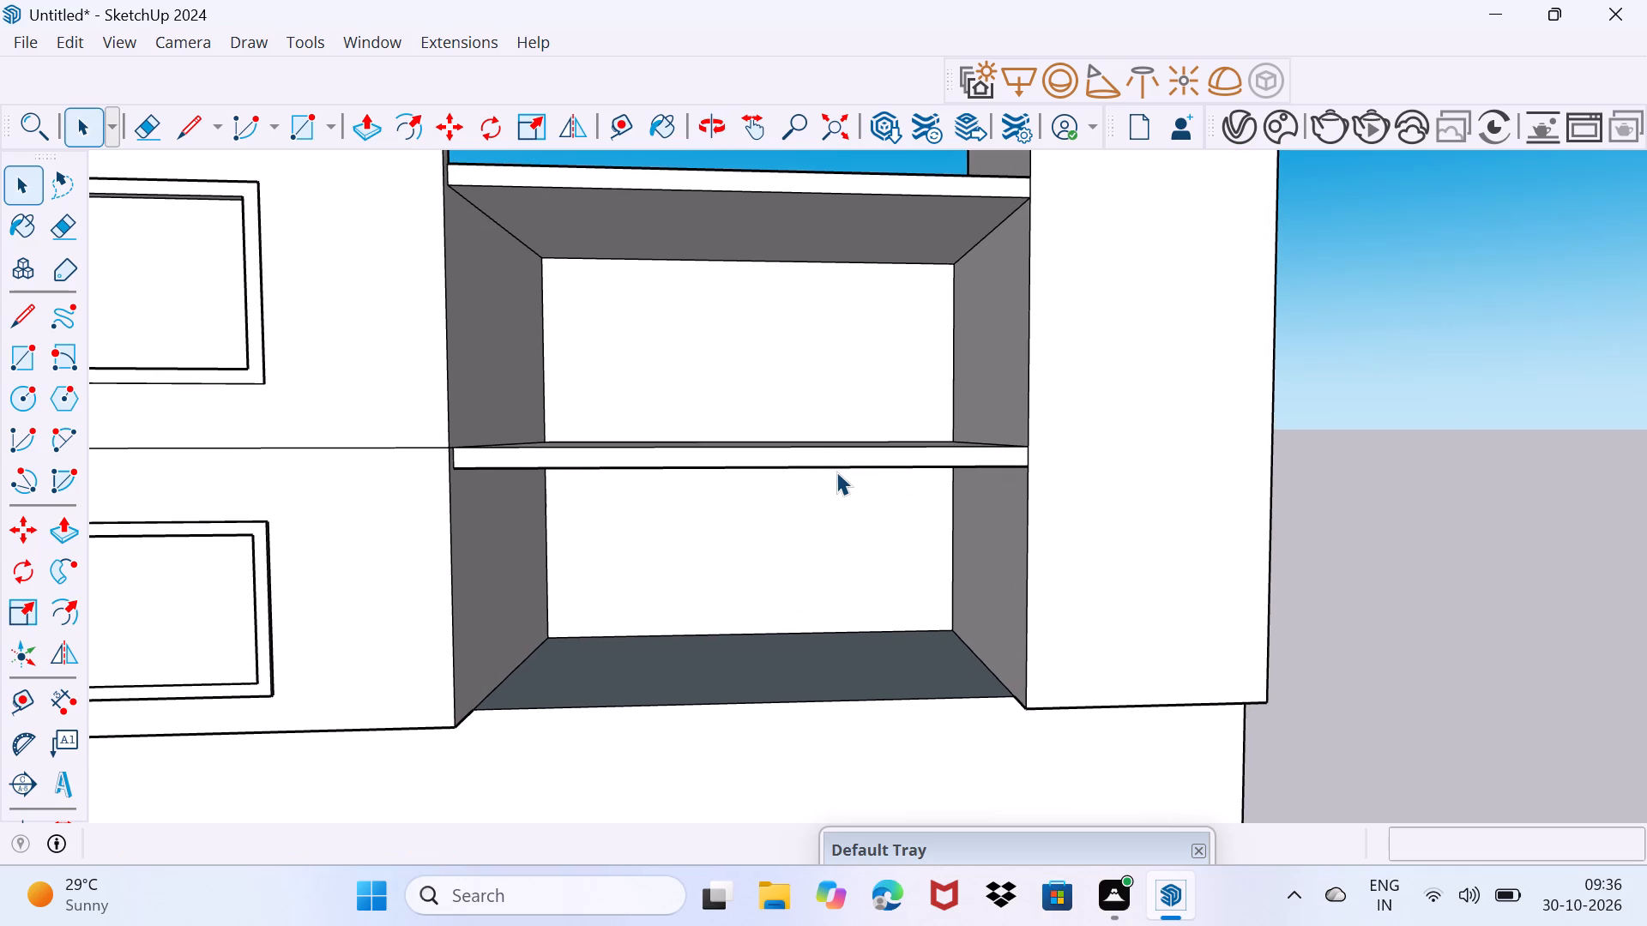
middle_drag(1184, 574, 1095, 492)
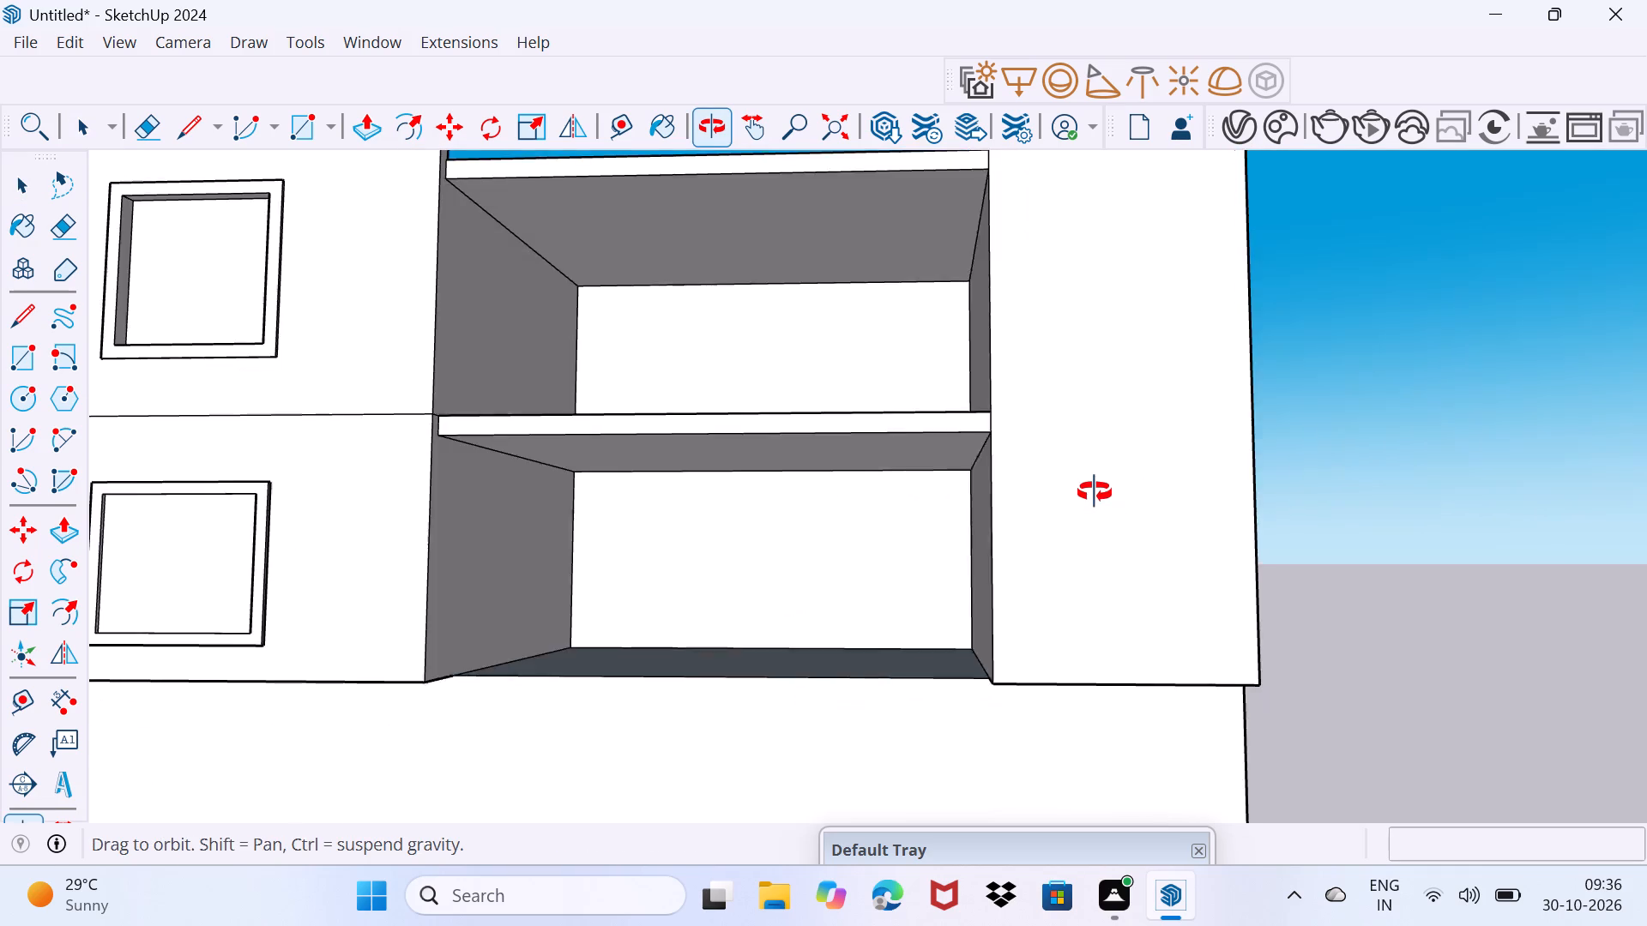
middle_drag(1095, 492, 994, 331)
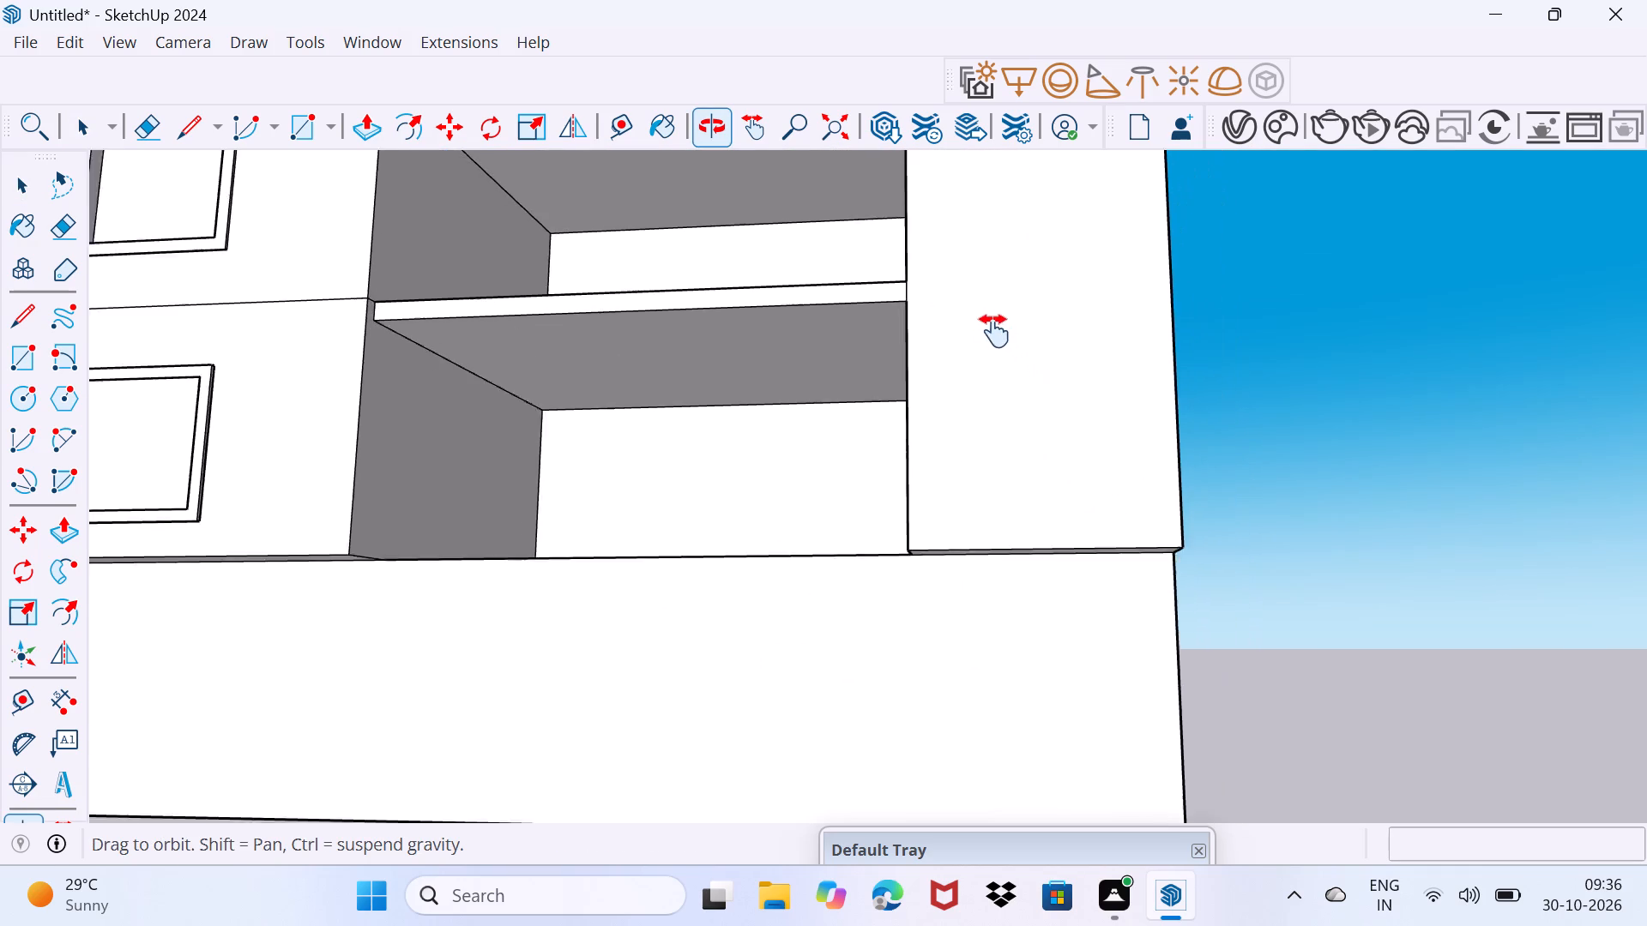
middle_drag(994, 331, 994, 330)
scroll(1059, 524, up, 2)
middle_drag(1076, 518, 791, 518)
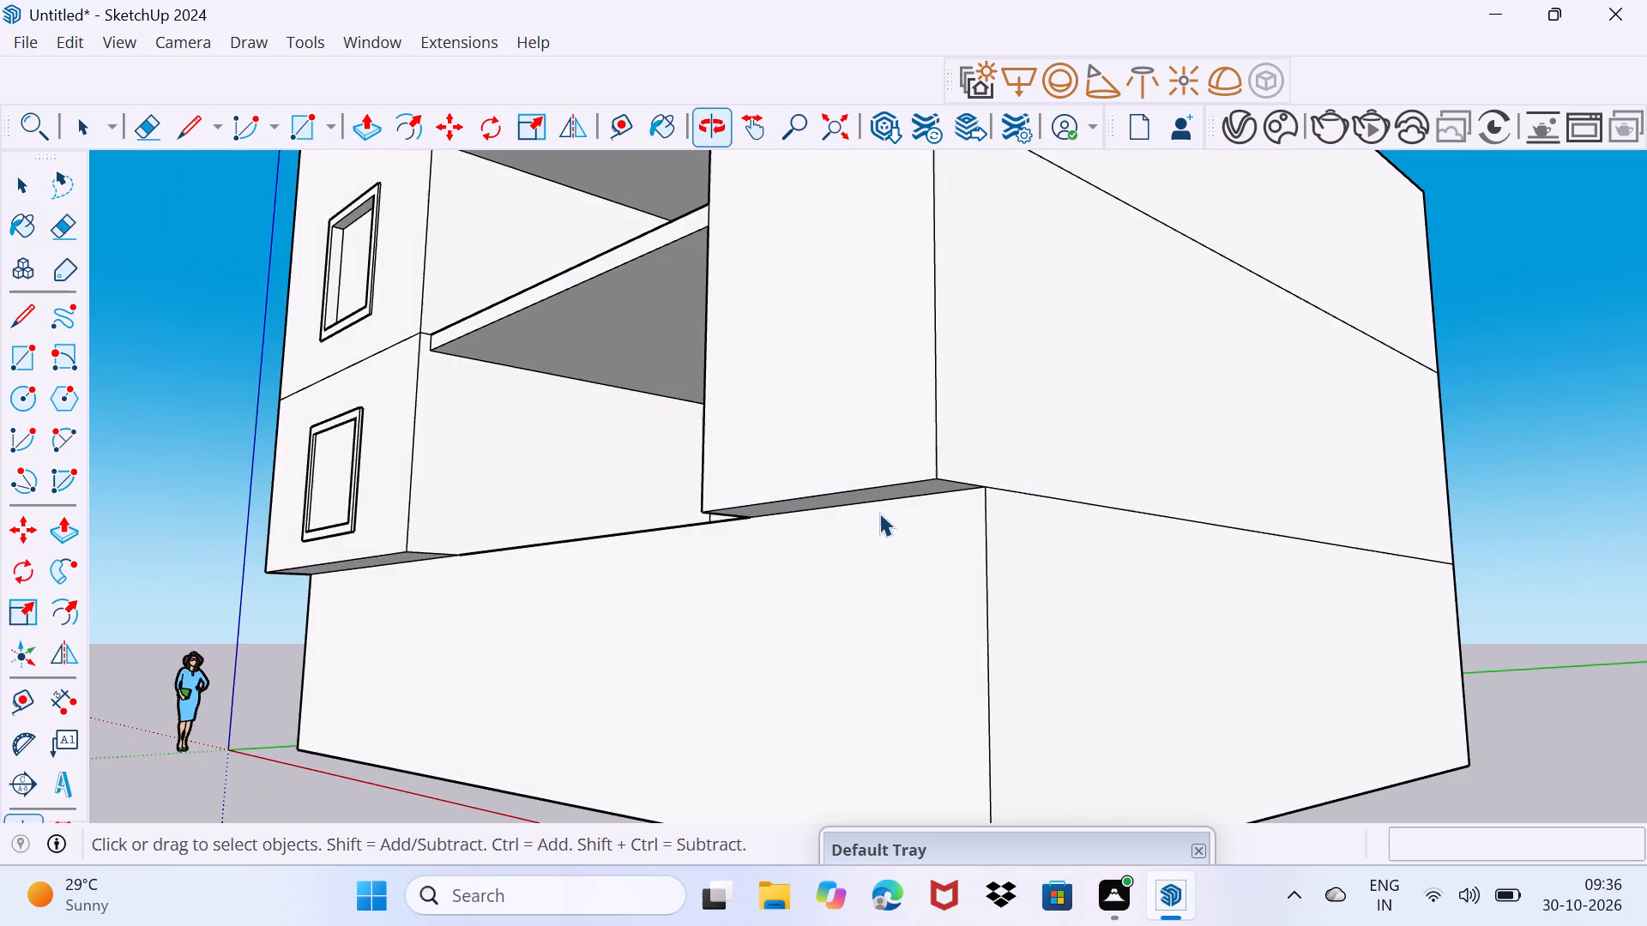
scroll(883, 505, up, 3)
click(900, 479)
click(911, 494)
click(910, 486)
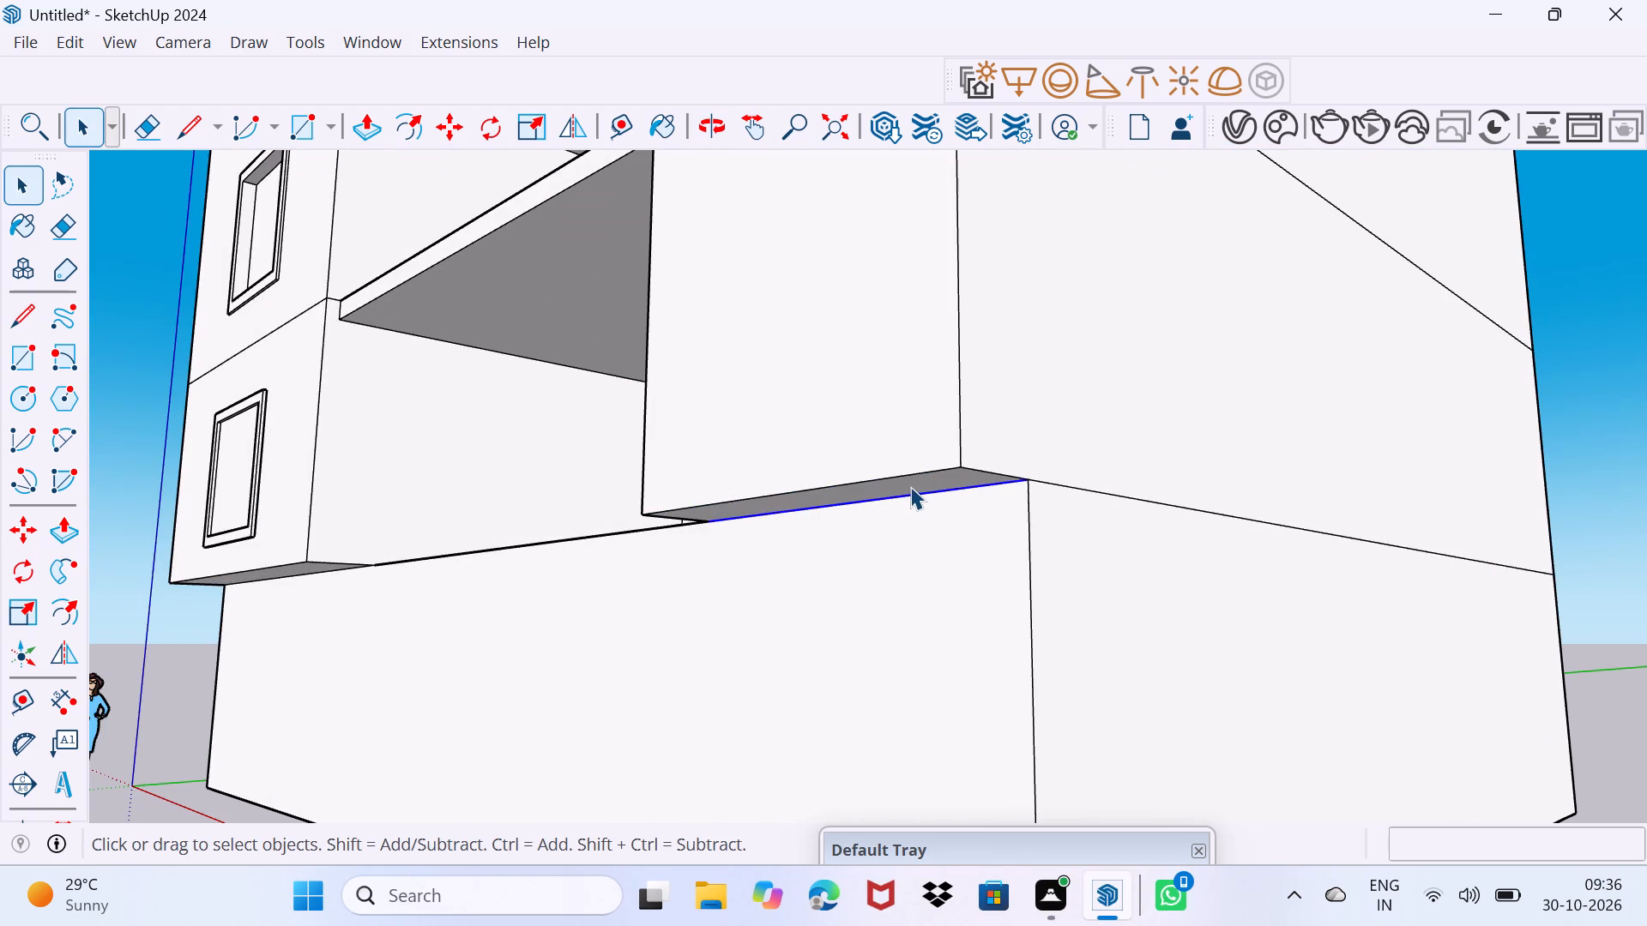
key(p)
click(910, 486)
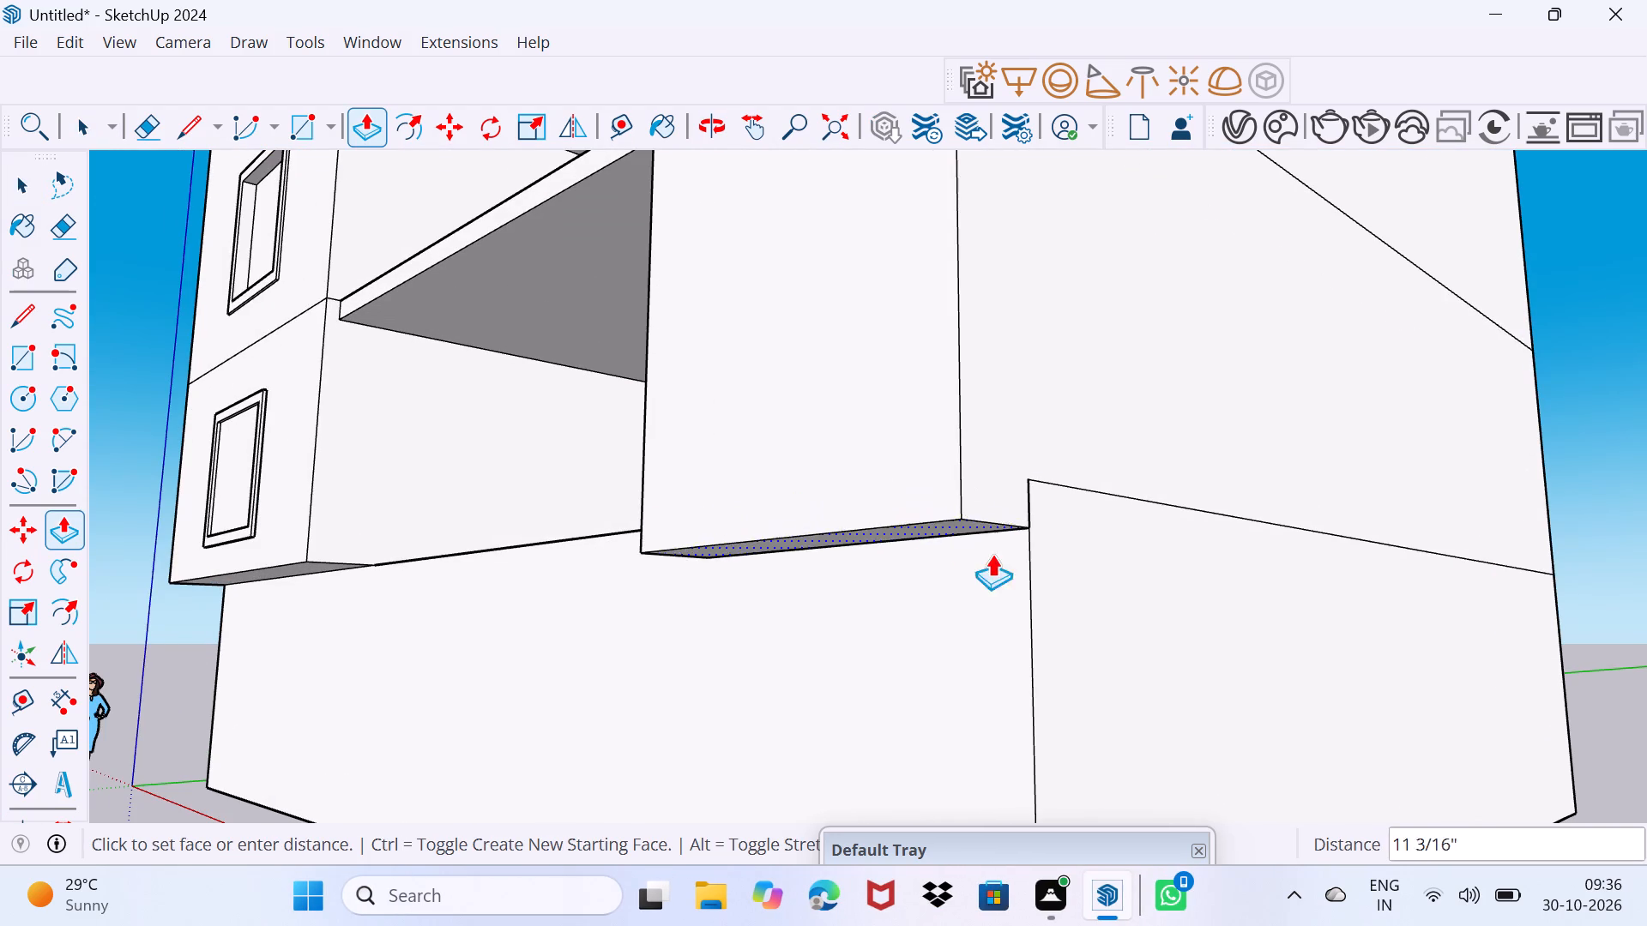
click(1046, 598)
key(space)
drag(942, 662, 983, 606)
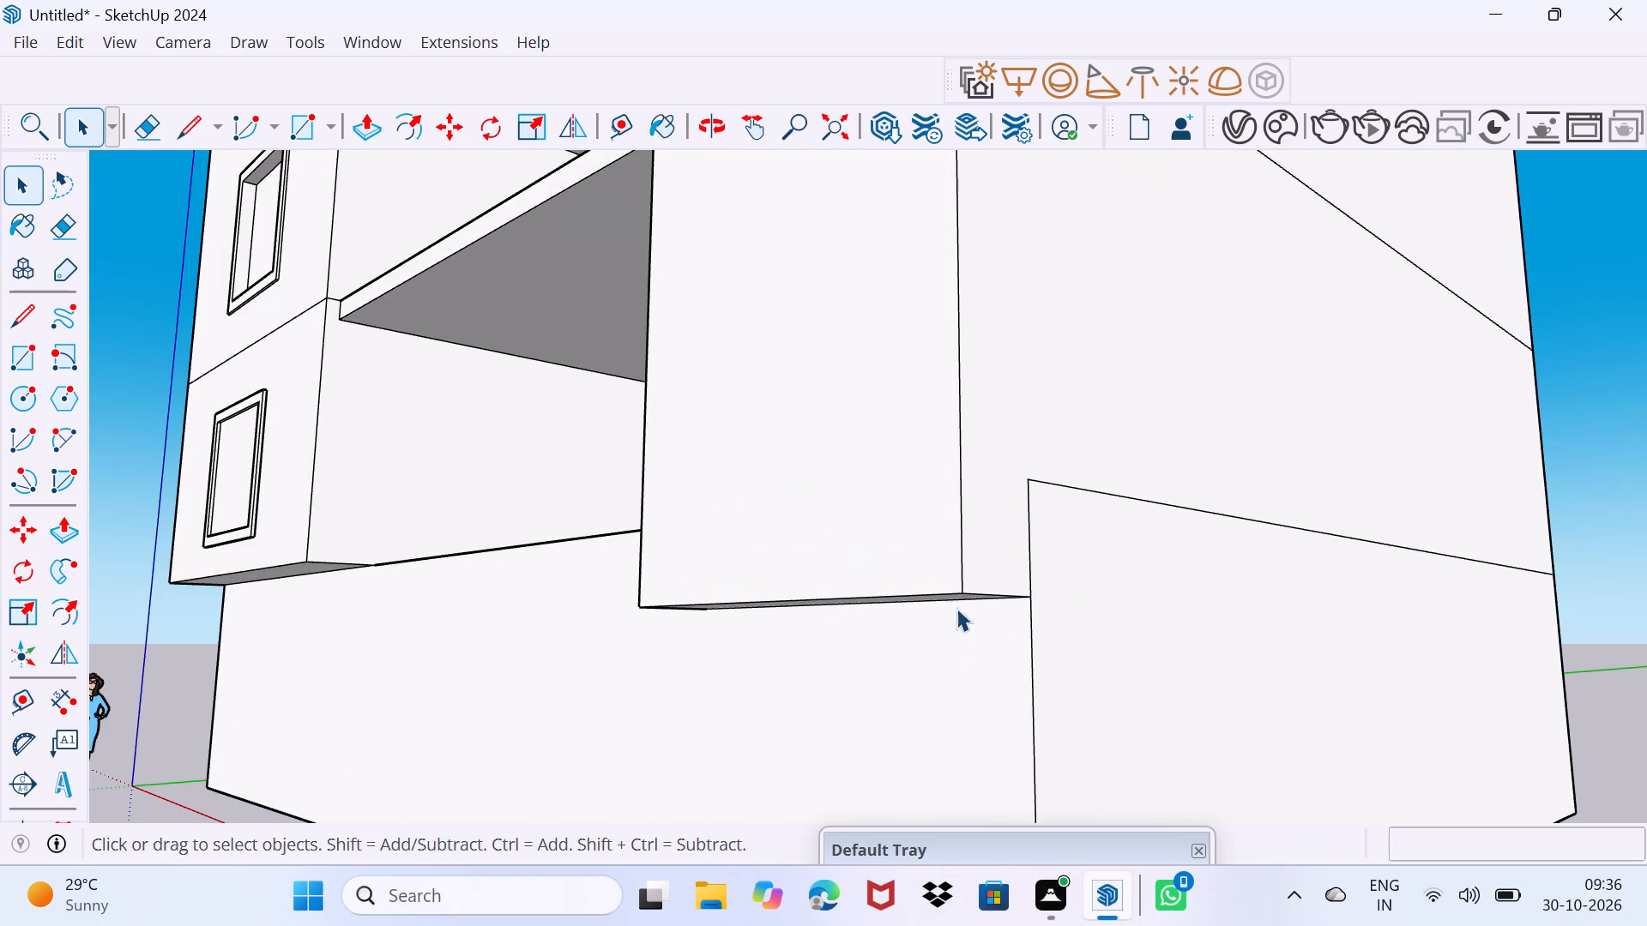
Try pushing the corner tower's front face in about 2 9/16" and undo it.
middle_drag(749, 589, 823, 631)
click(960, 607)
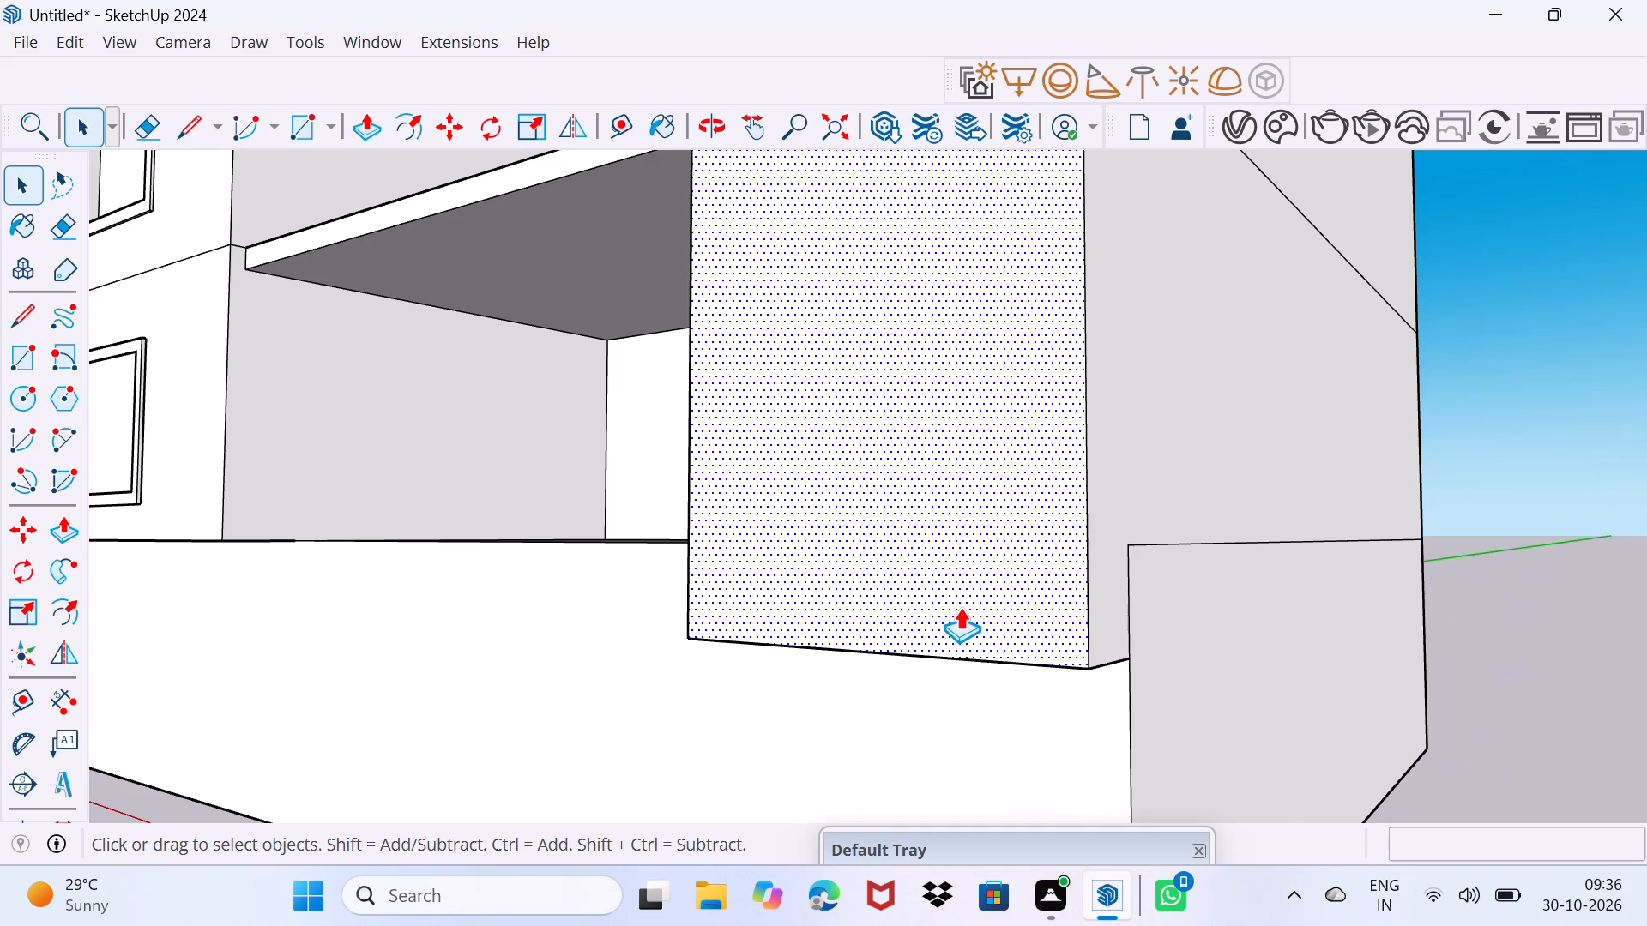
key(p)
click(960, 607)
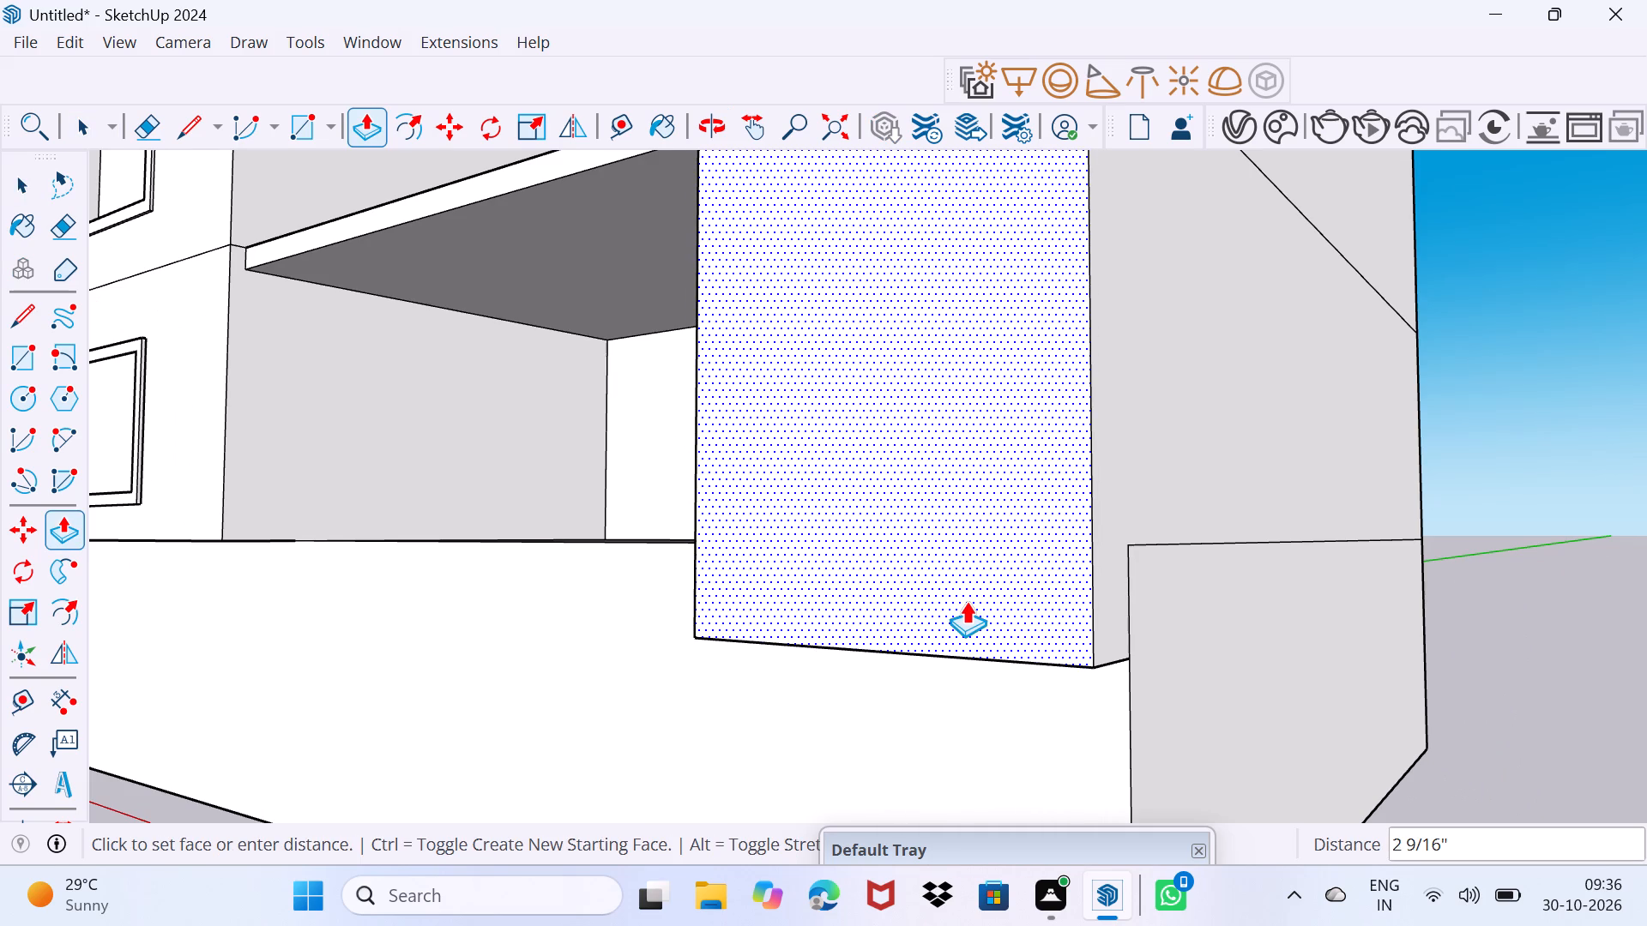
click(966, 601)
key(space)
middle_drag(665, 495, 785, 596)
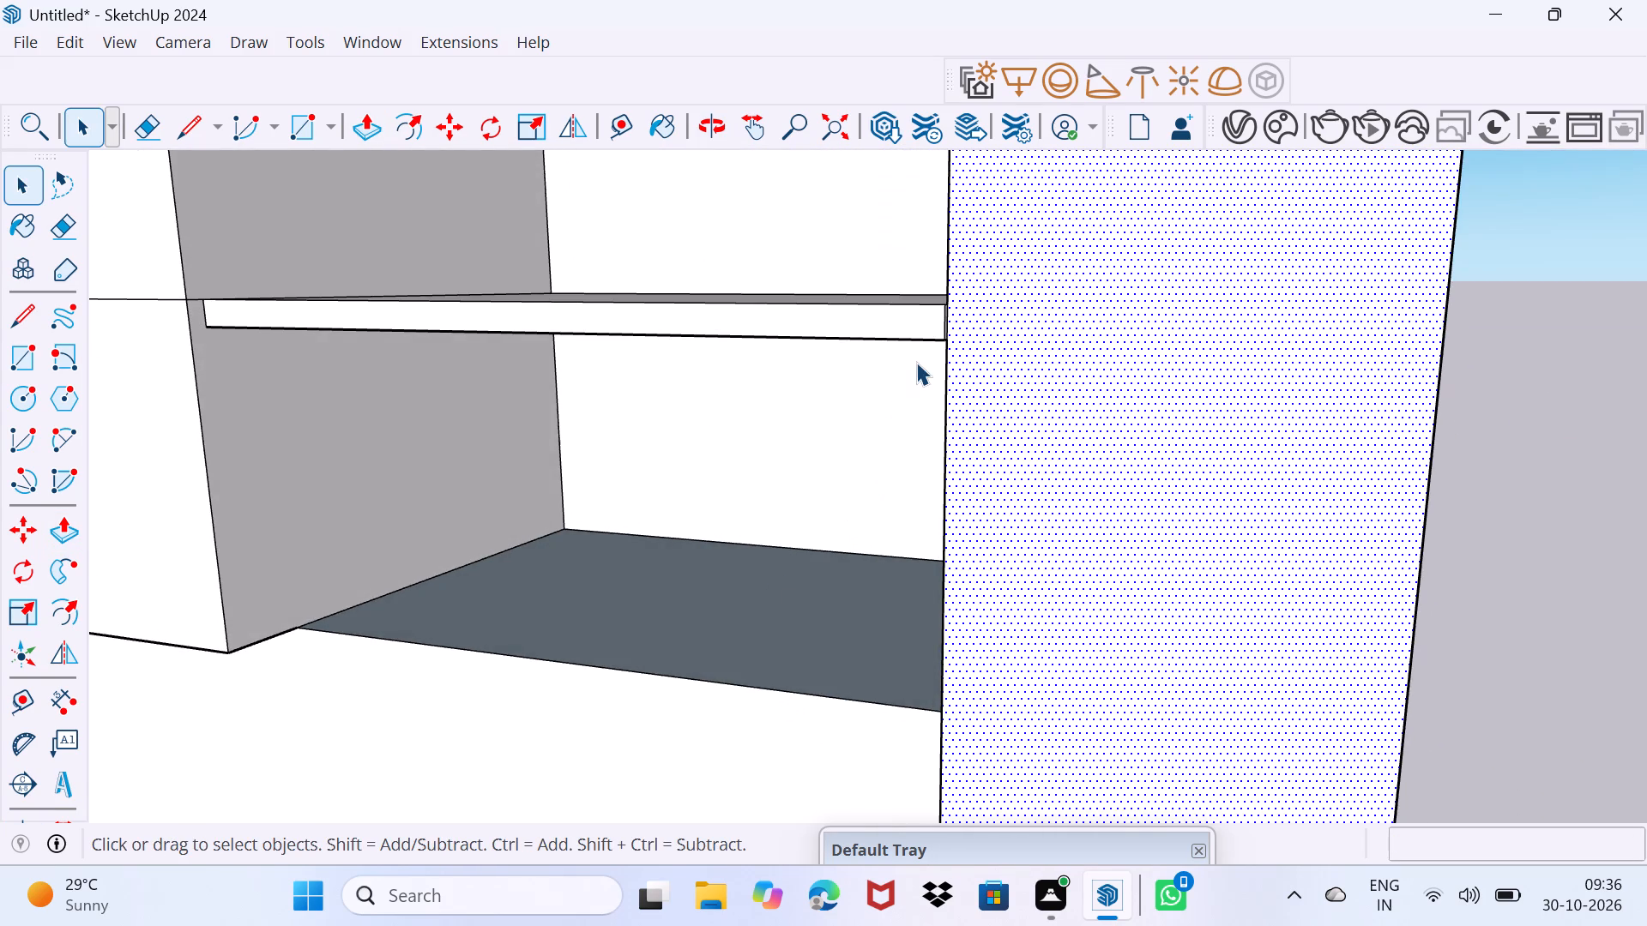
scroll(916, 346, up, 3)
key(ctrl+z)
Copy the edge below the top band on the tower's front face 6" downward.
scroll(938, 350, down, 4)
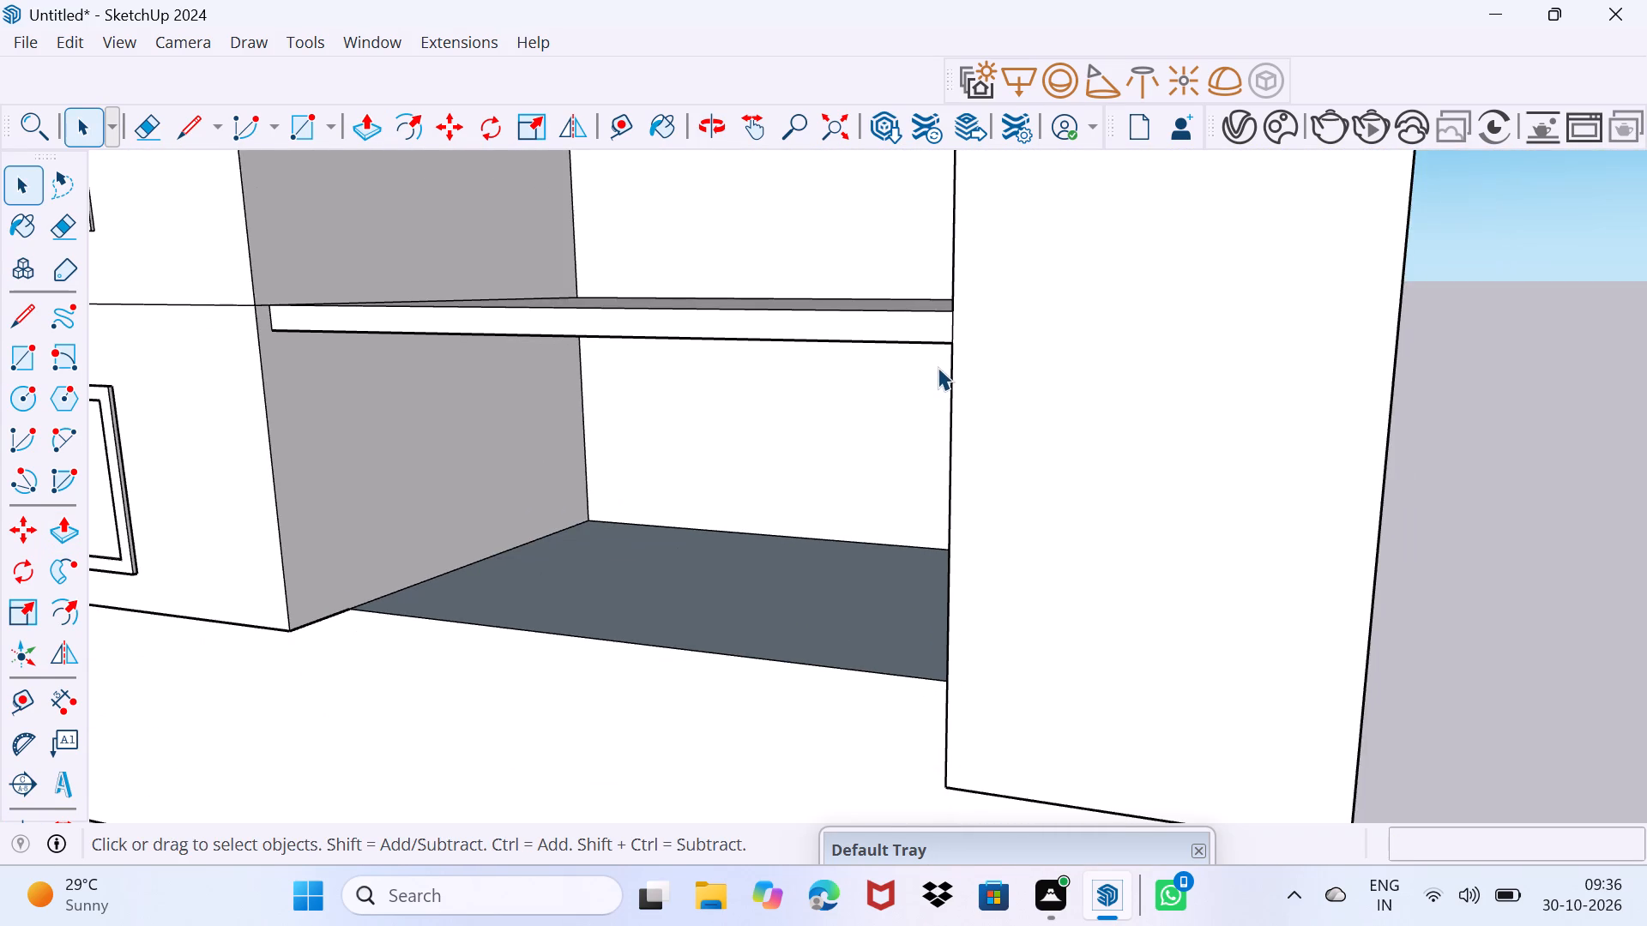
scroll(930, 388, down, 3)
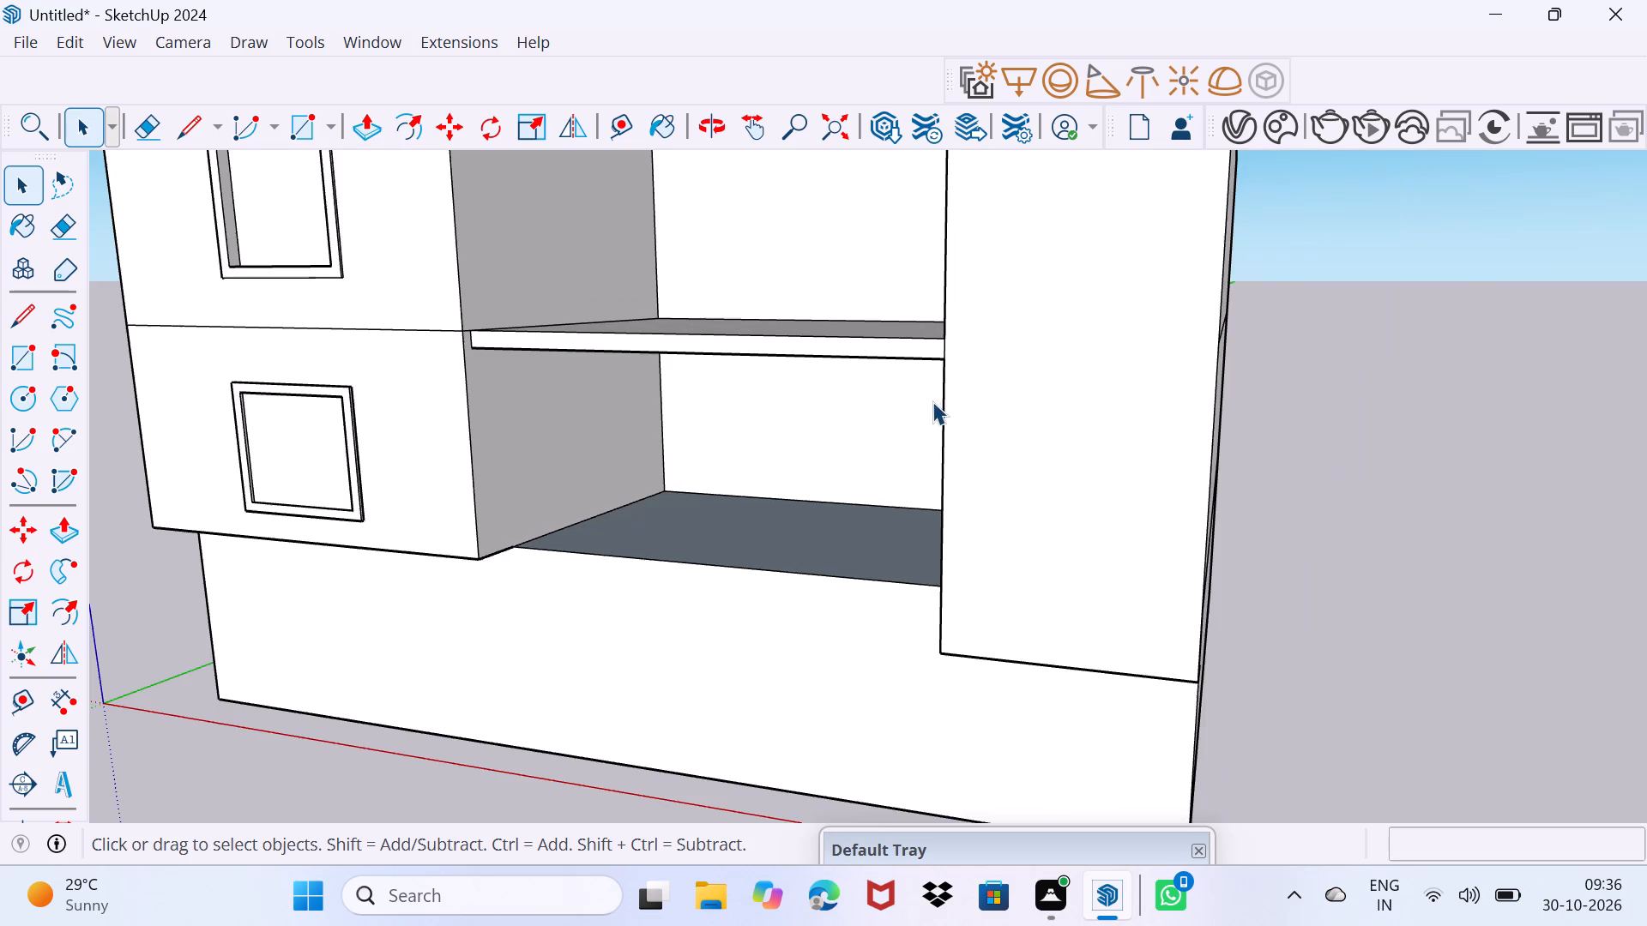
middle_drag(944, 418, 940, 550)
scroll(940, 548, down, 4)
middle_drag(939, 555, 968, 556)
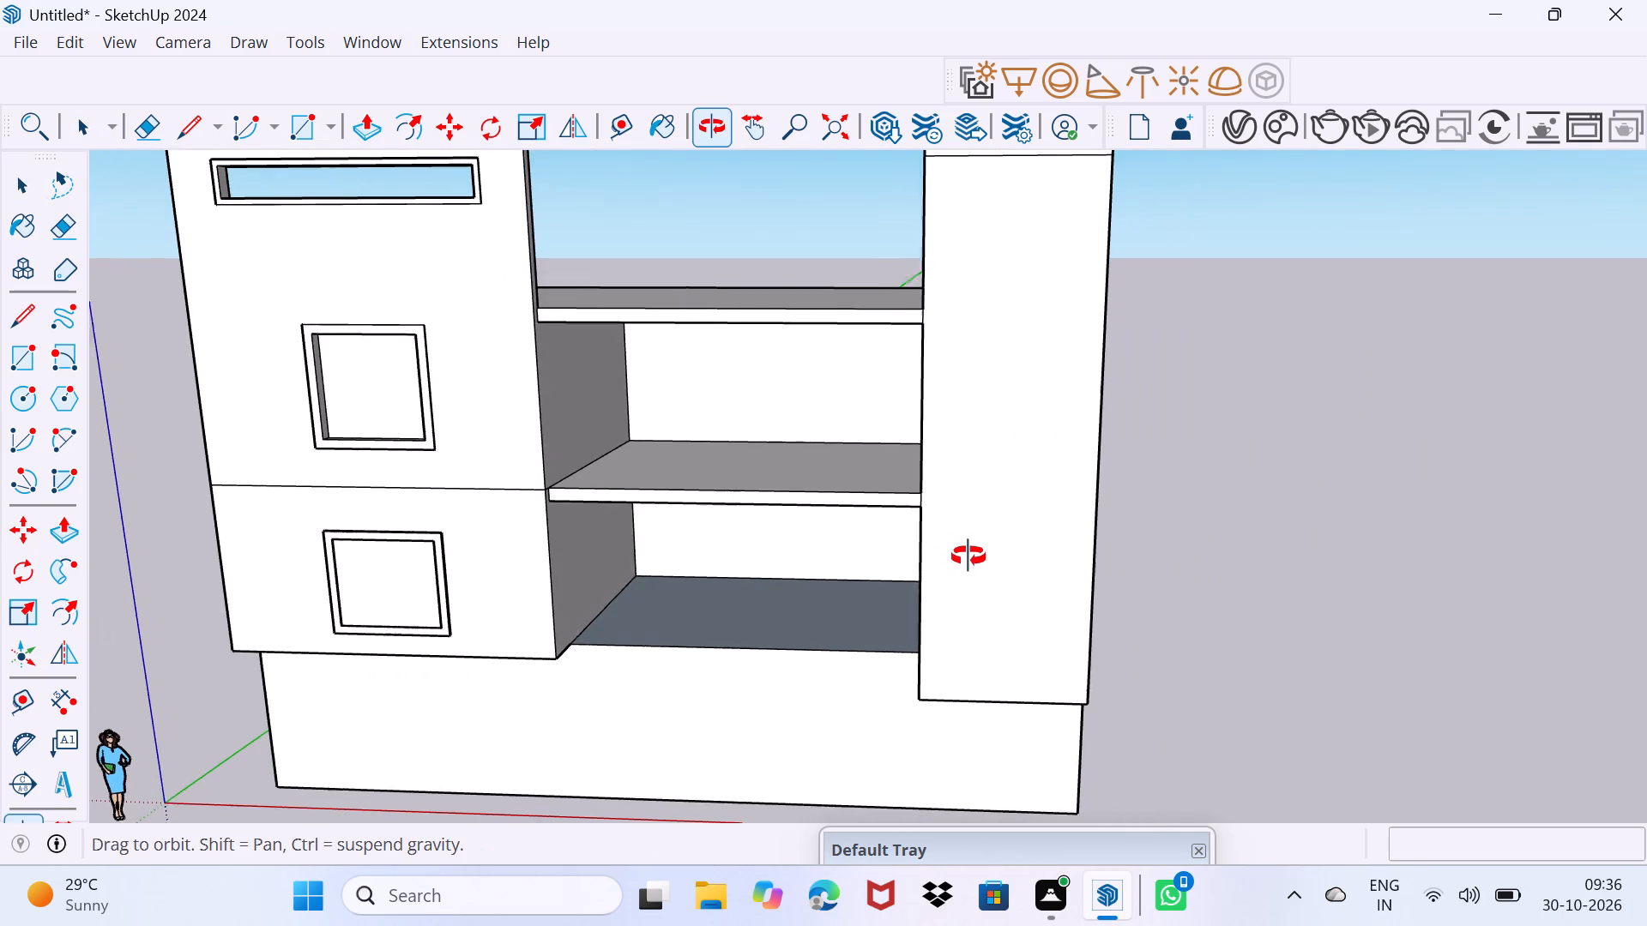
middle_drag(968, 556, 976, 554)
scroll(878, 544, down, 1)
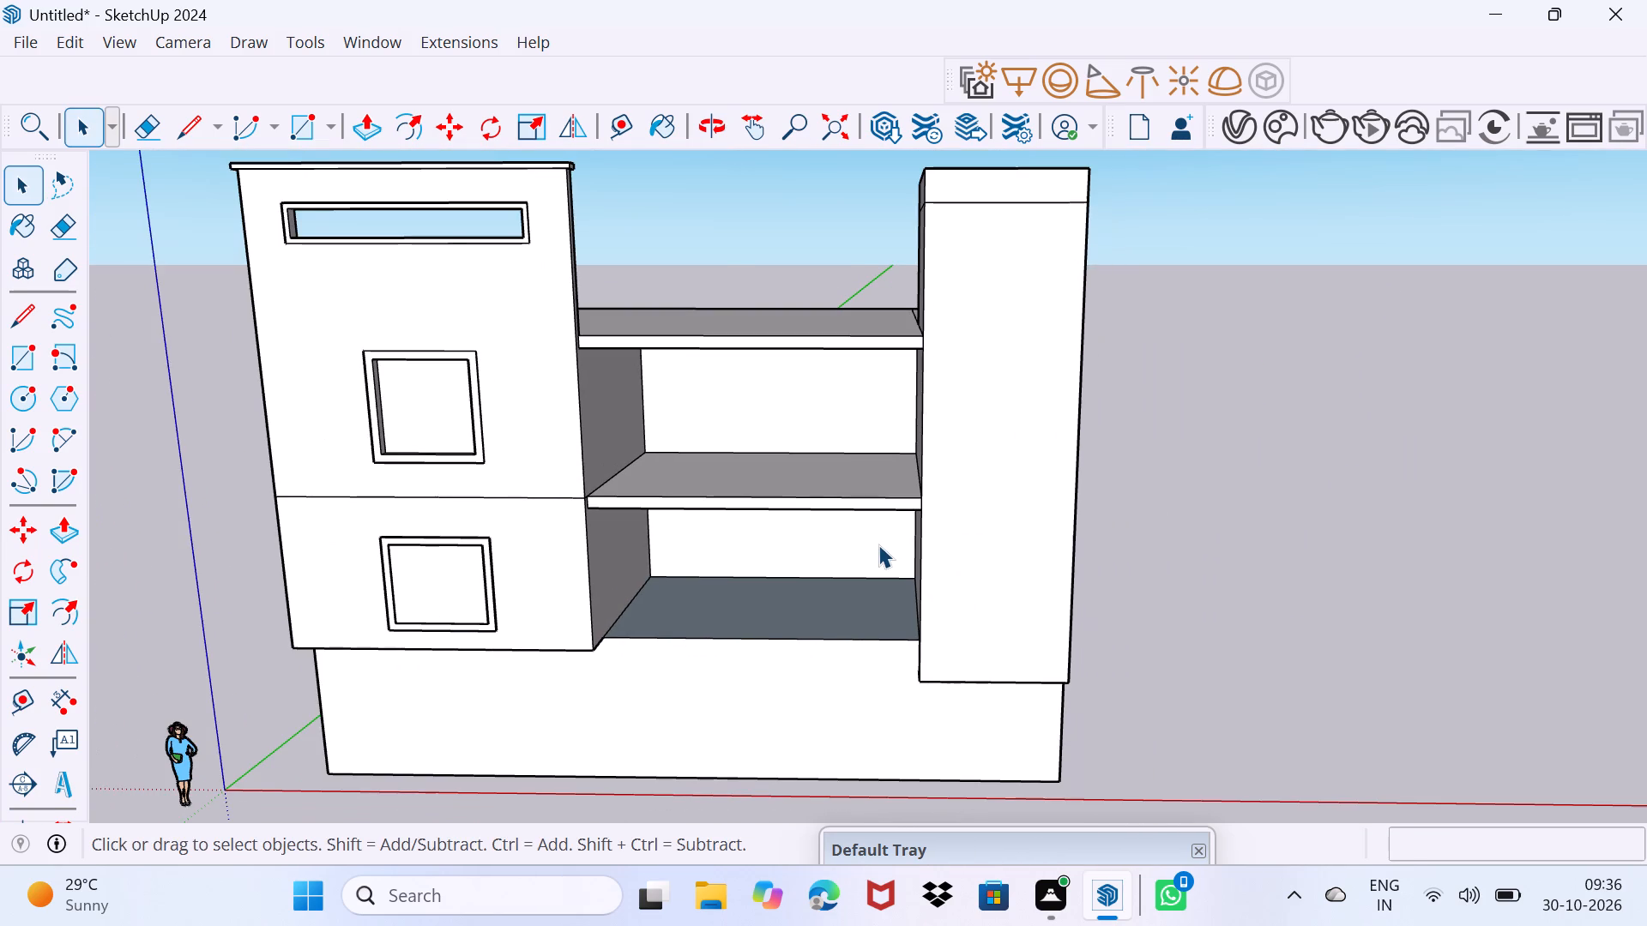
scroll(987, 271, up, 1)
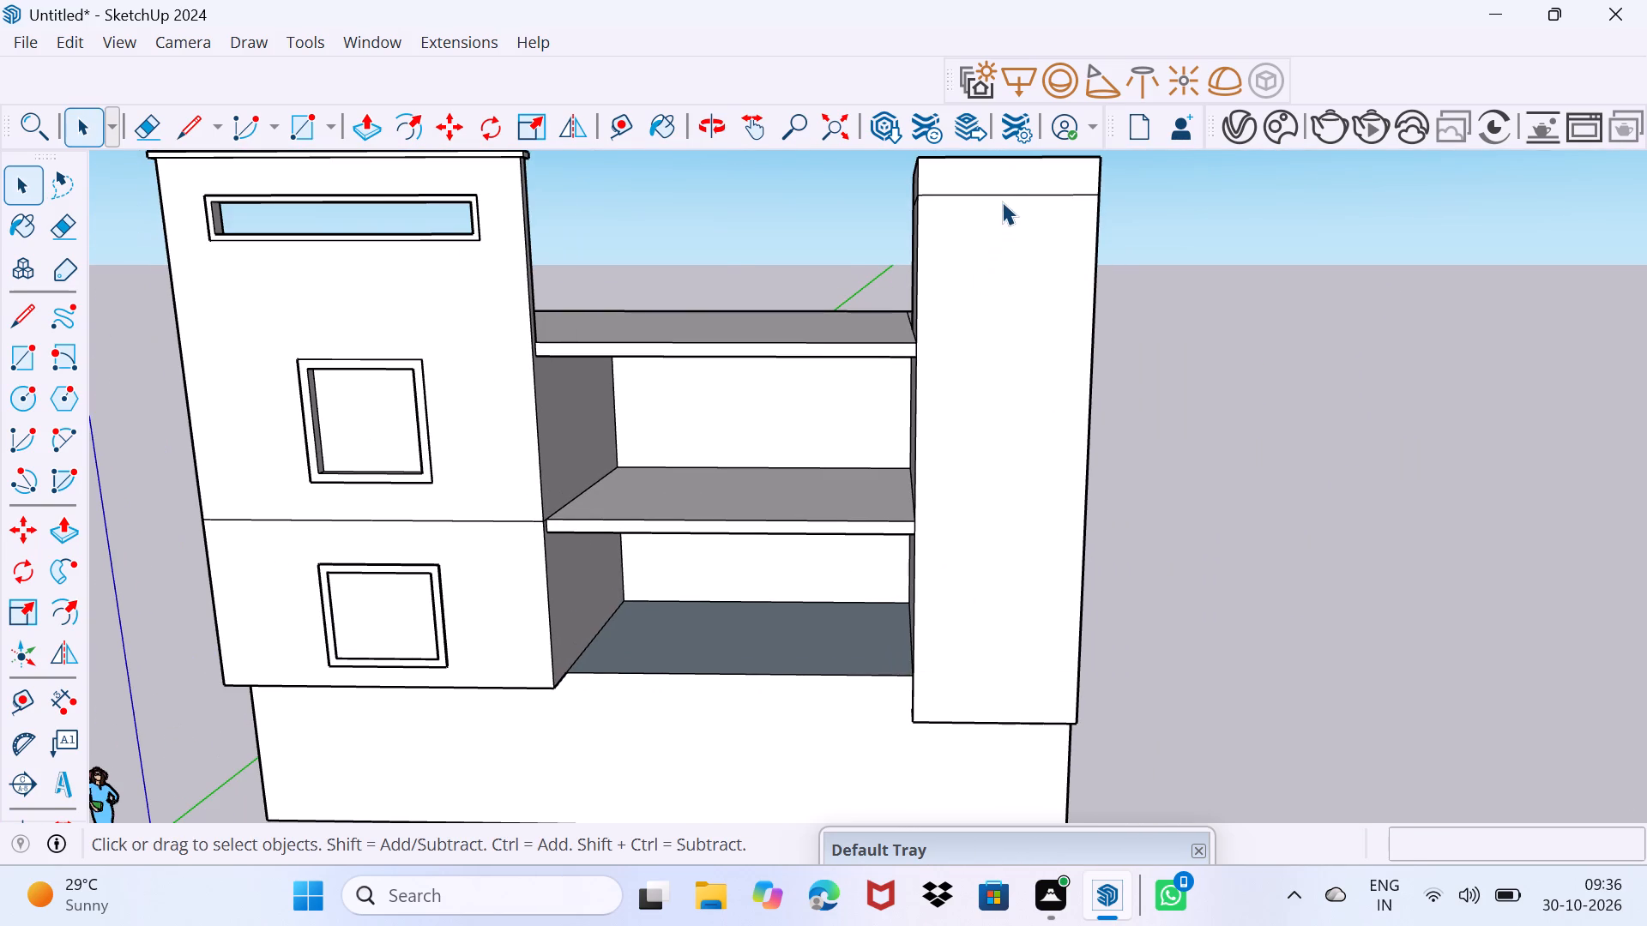
click(1002, 201)
drag(984, 255, 1058, 179)
click(1083, 195)
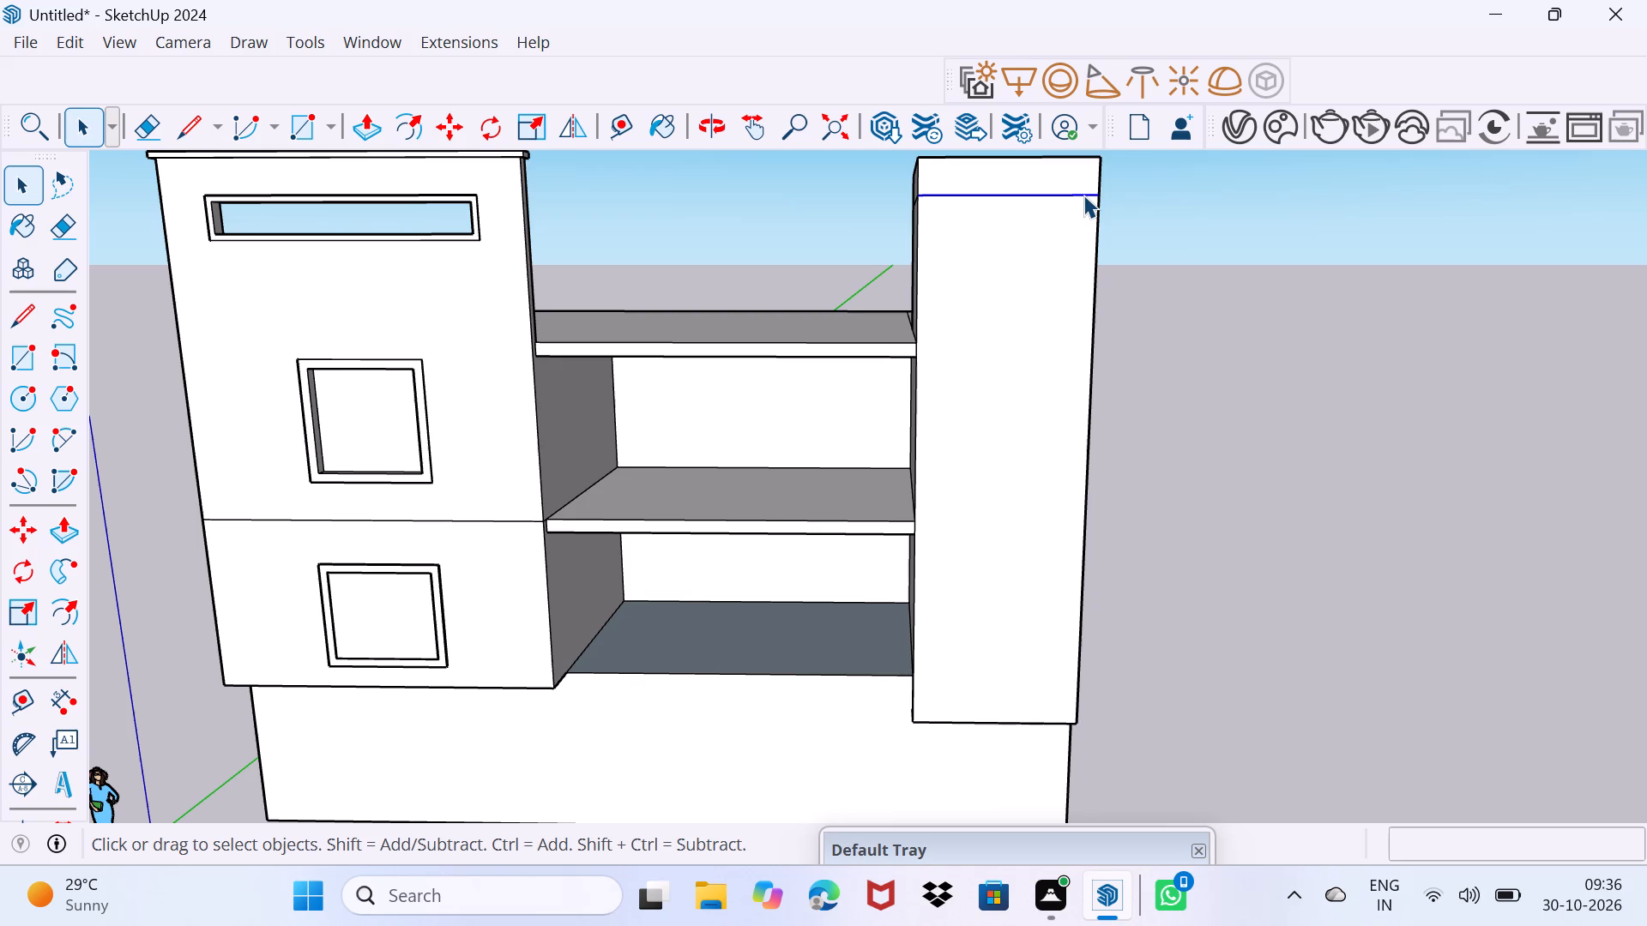
key(m)
click(1098, 193)
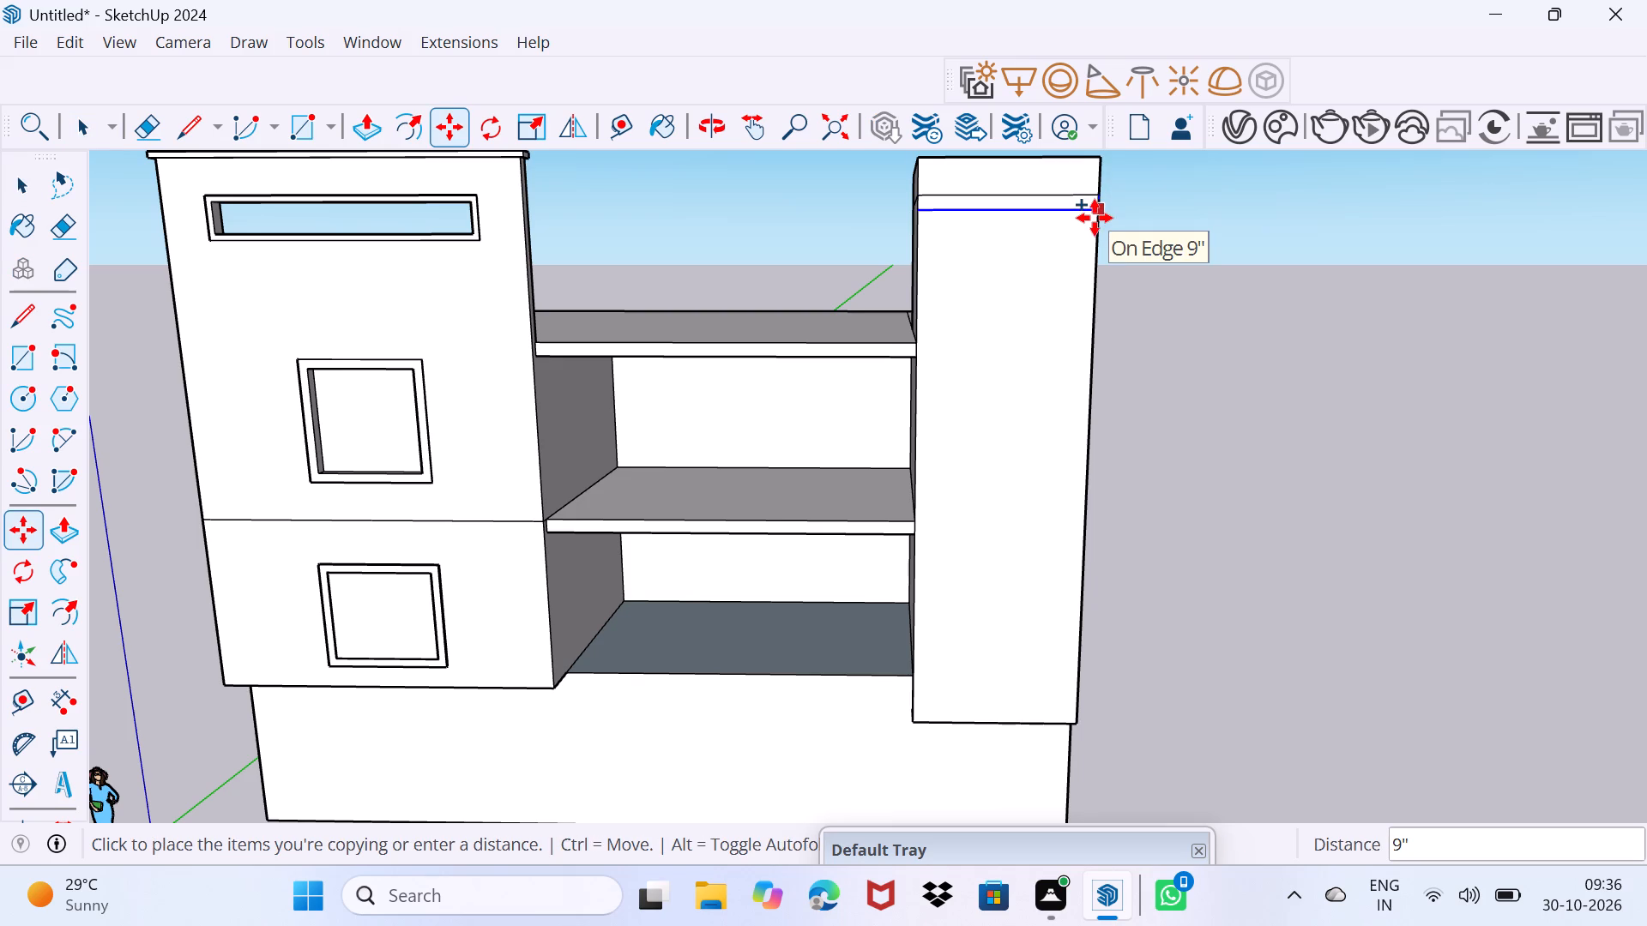
text(6")
key(Return)
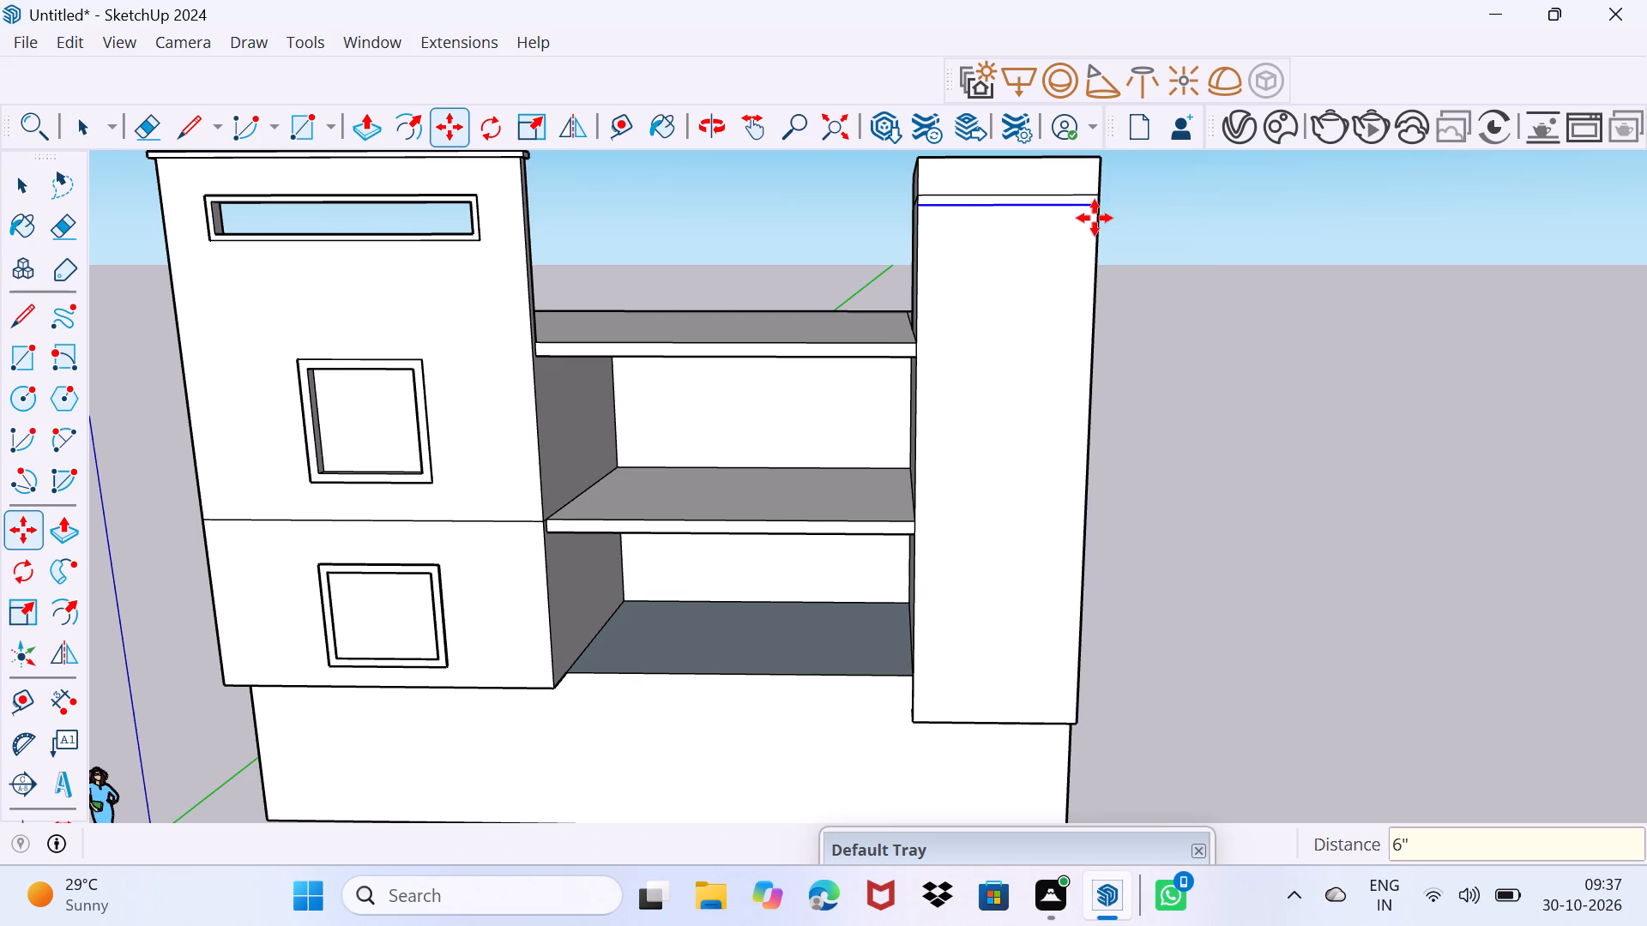
Copy the edge below the top band on the corner tower's balcony-side face 6" downward, continuing the front face's narrow band.
scroll(982, 238, up, 2)
middle_drag(971, 242, 1105, 293)
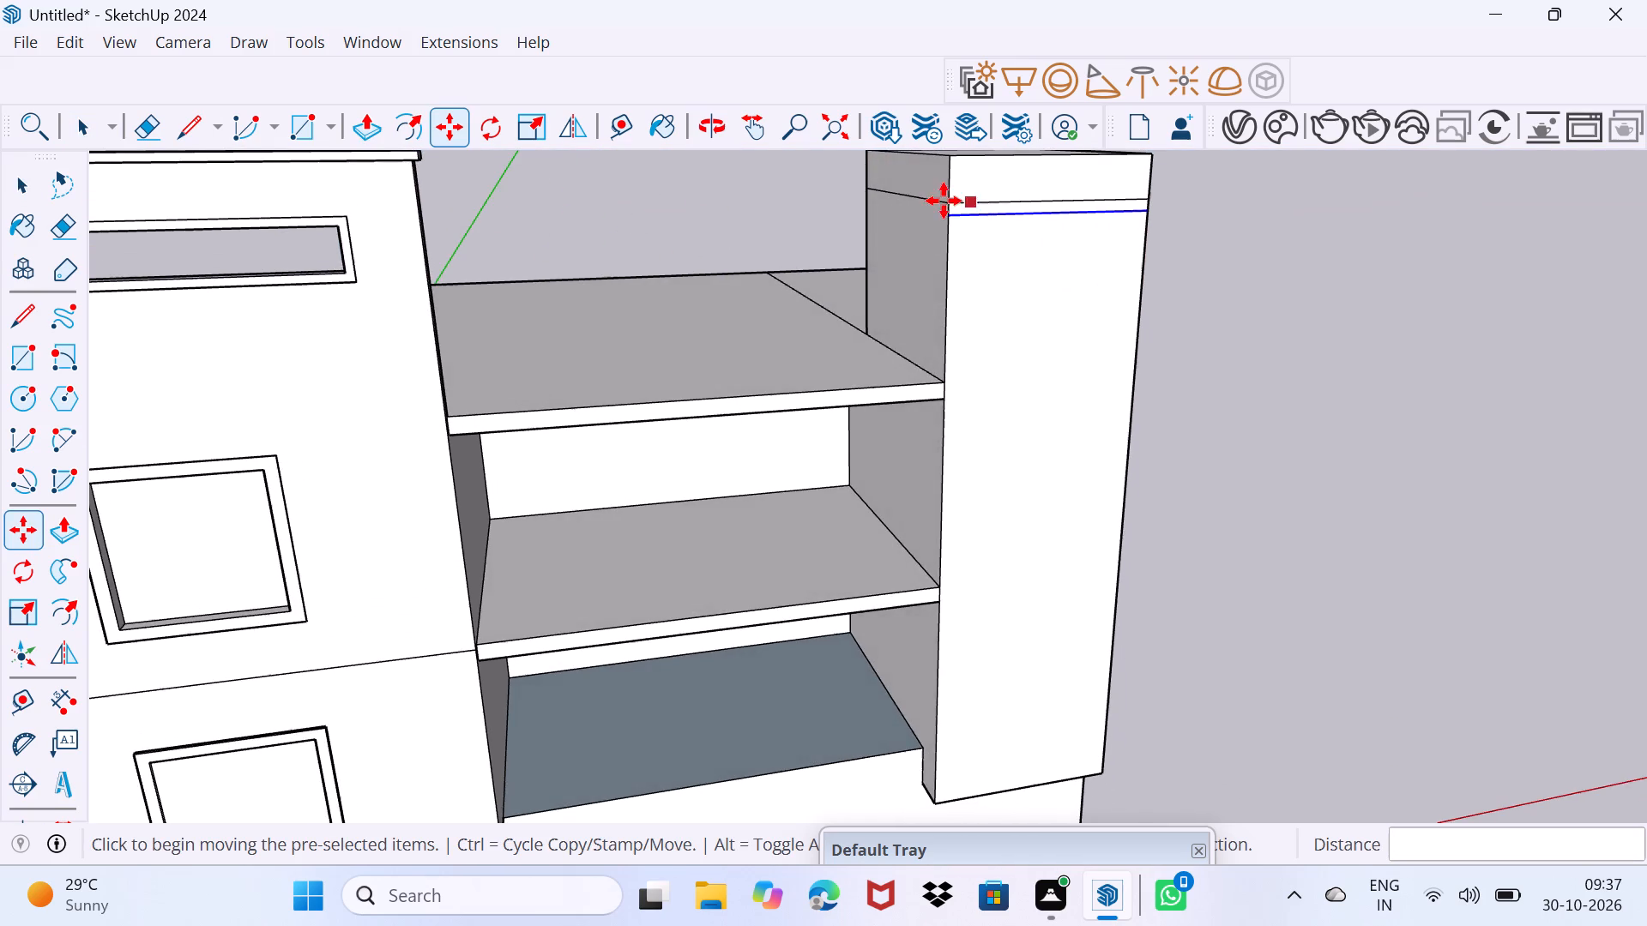
scroll(943, 201, up, 2)
click(928, 201)
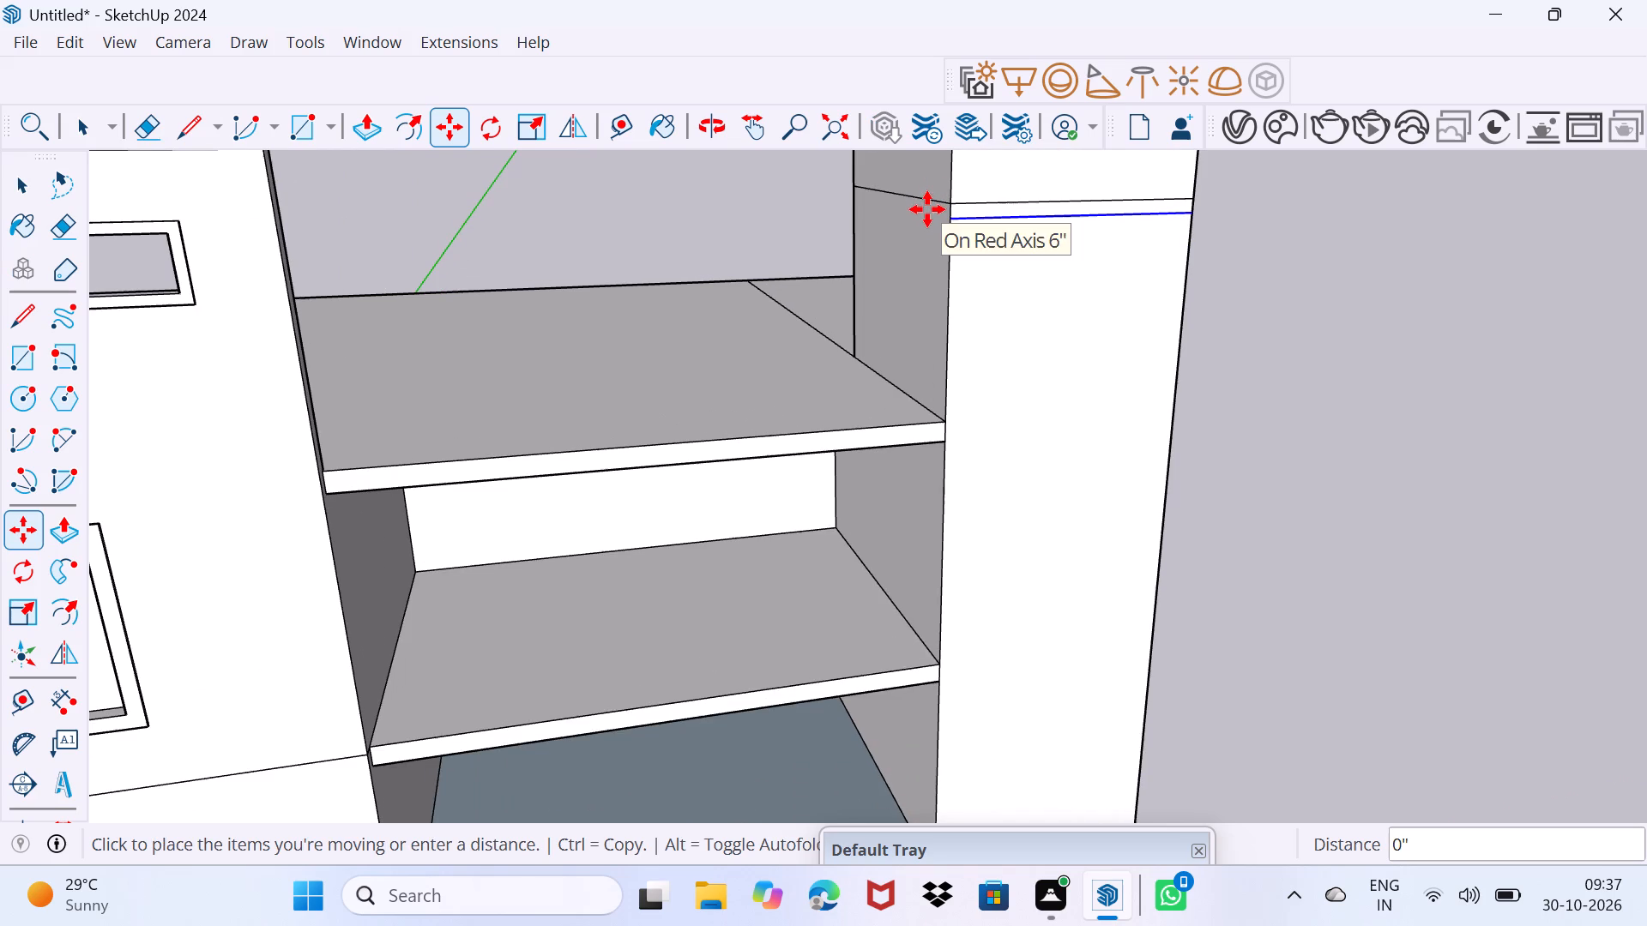
key(Escape)
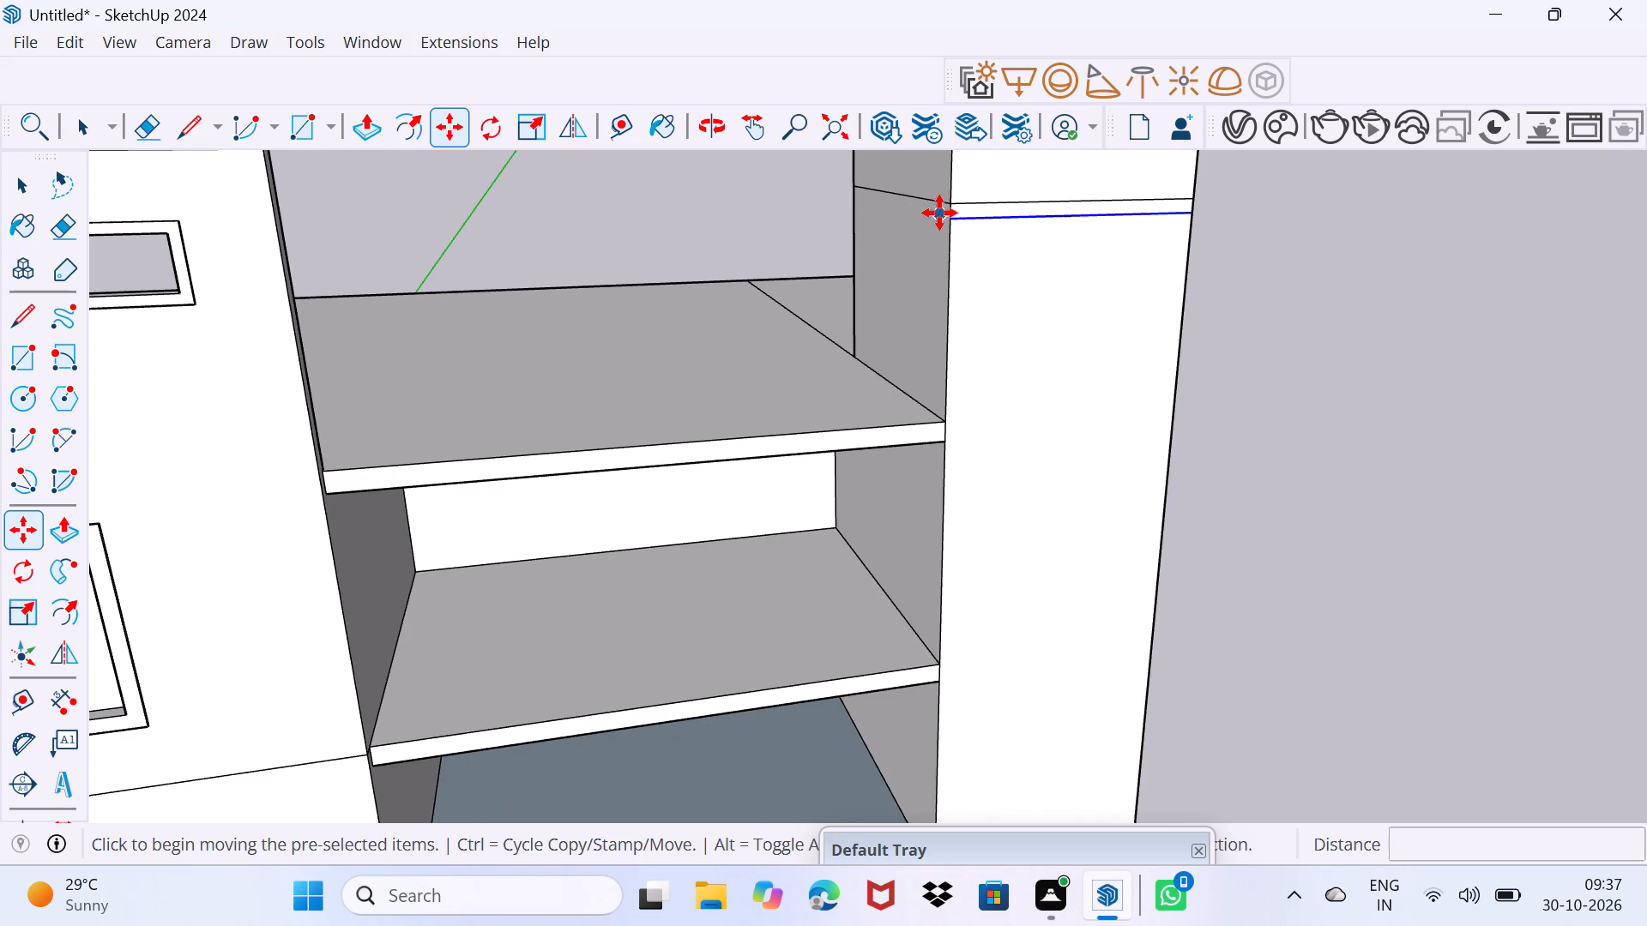
key(Escape)
click(926, 203)
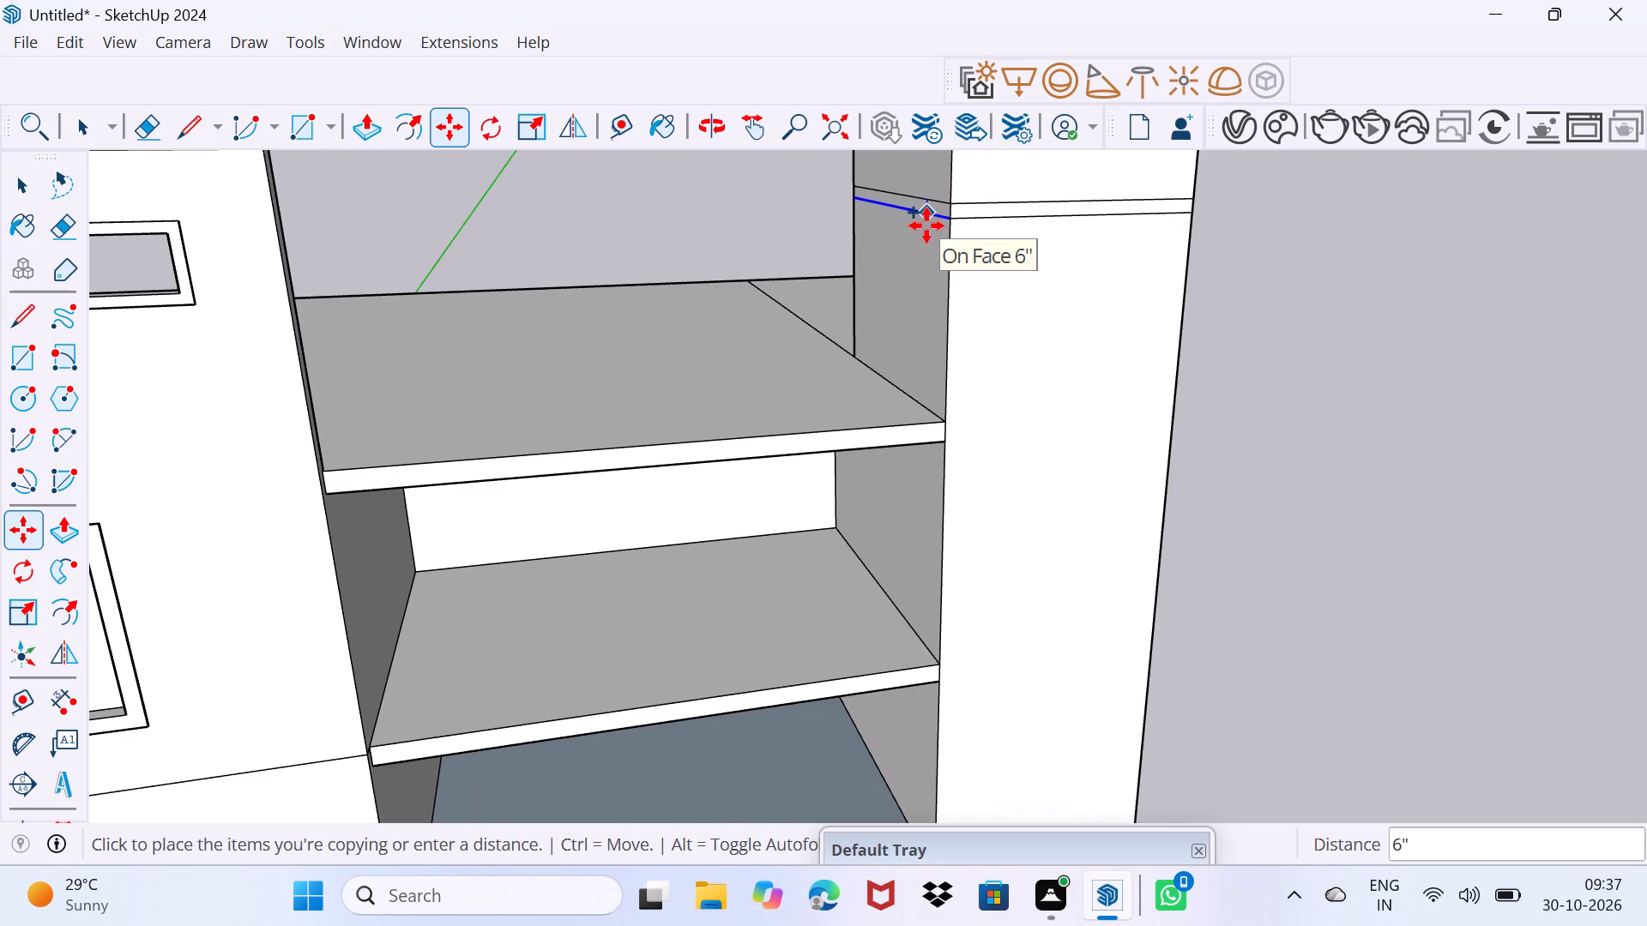
click(926, 225)
key(space)
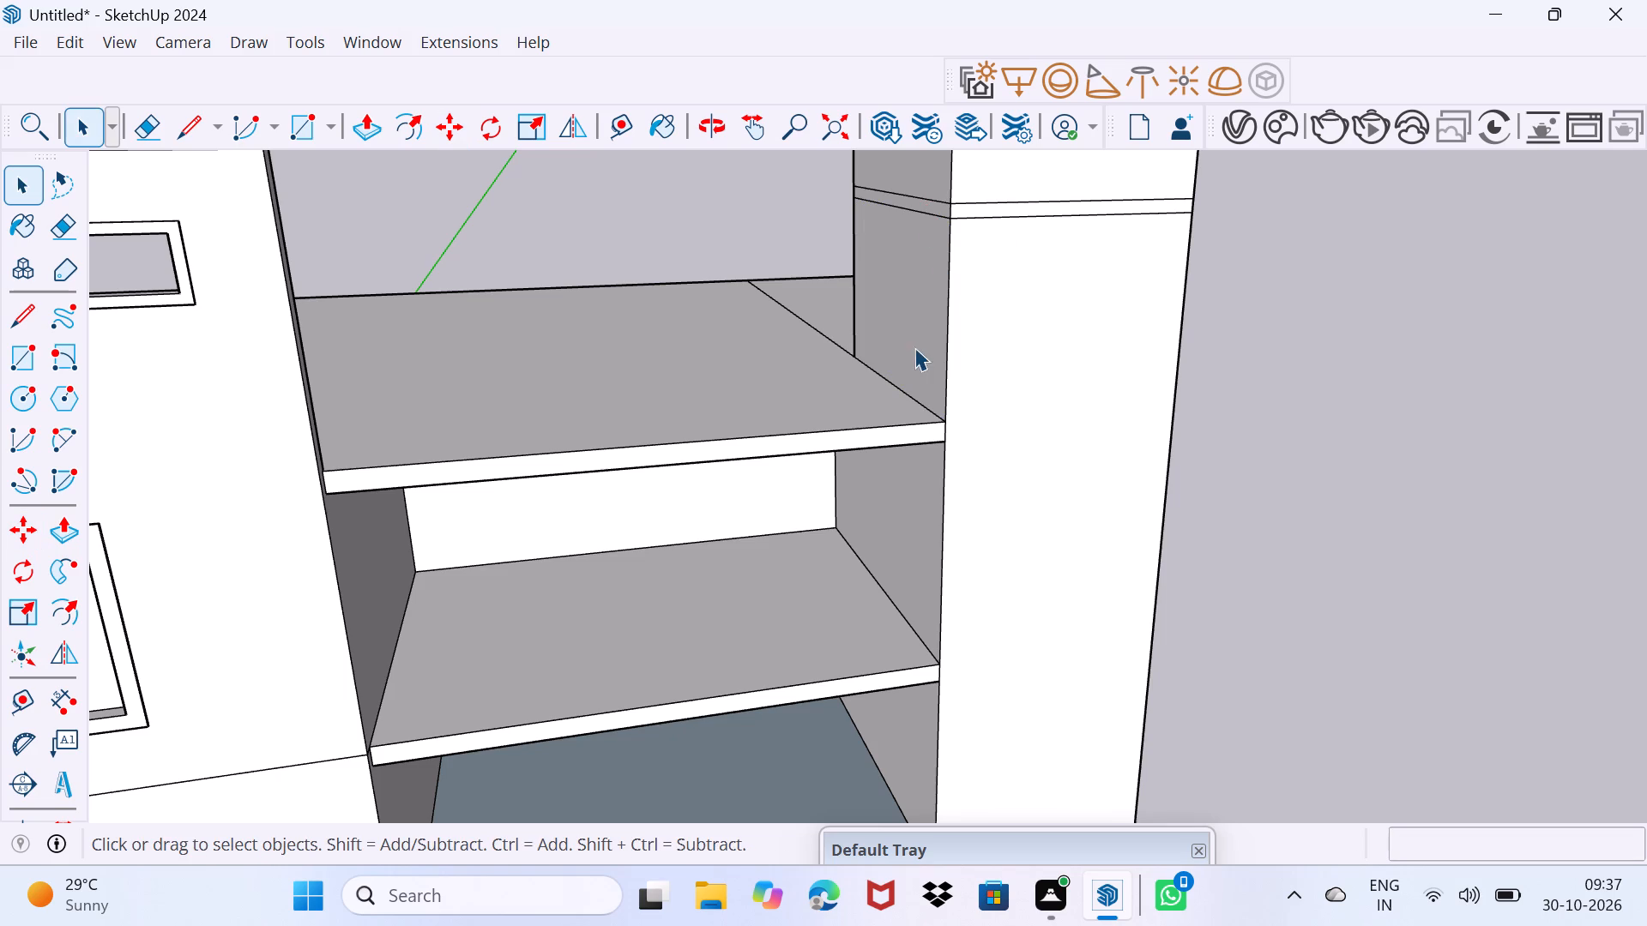
drag(938, 329, 965, 298)
Draw two closely spaced vertical lines about 1' 11 1/8" long across the tower's top front band, nearer its outer corner.
middle_drag(1011, 280, 960, 286)
scroll(977, 280, down, 5)
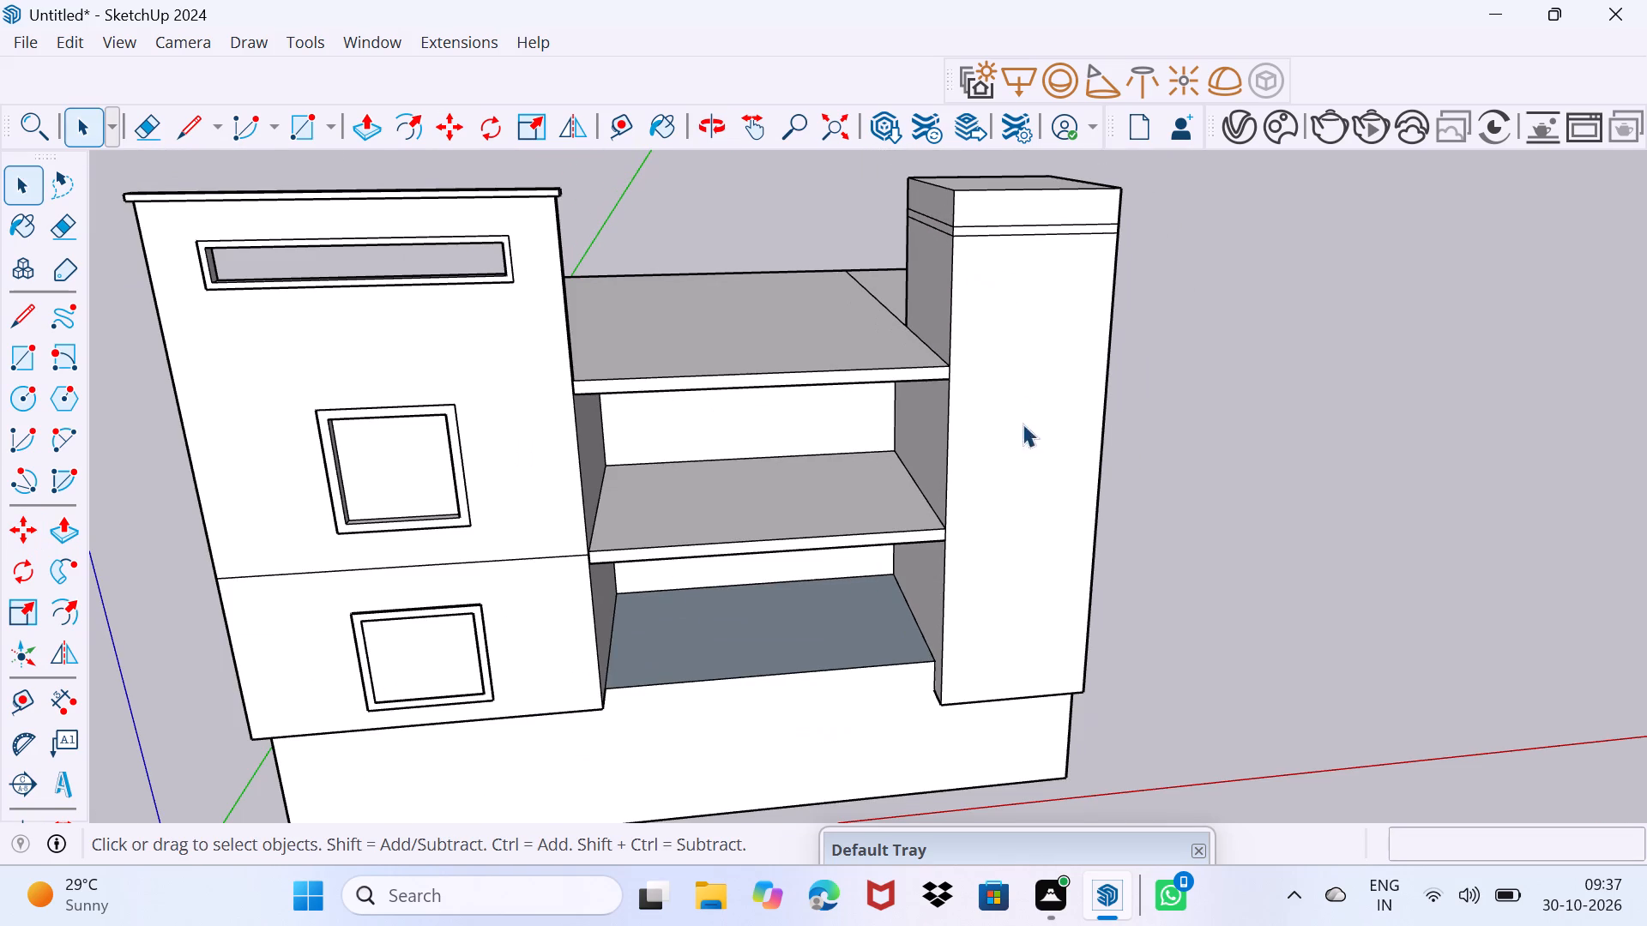
key(l)
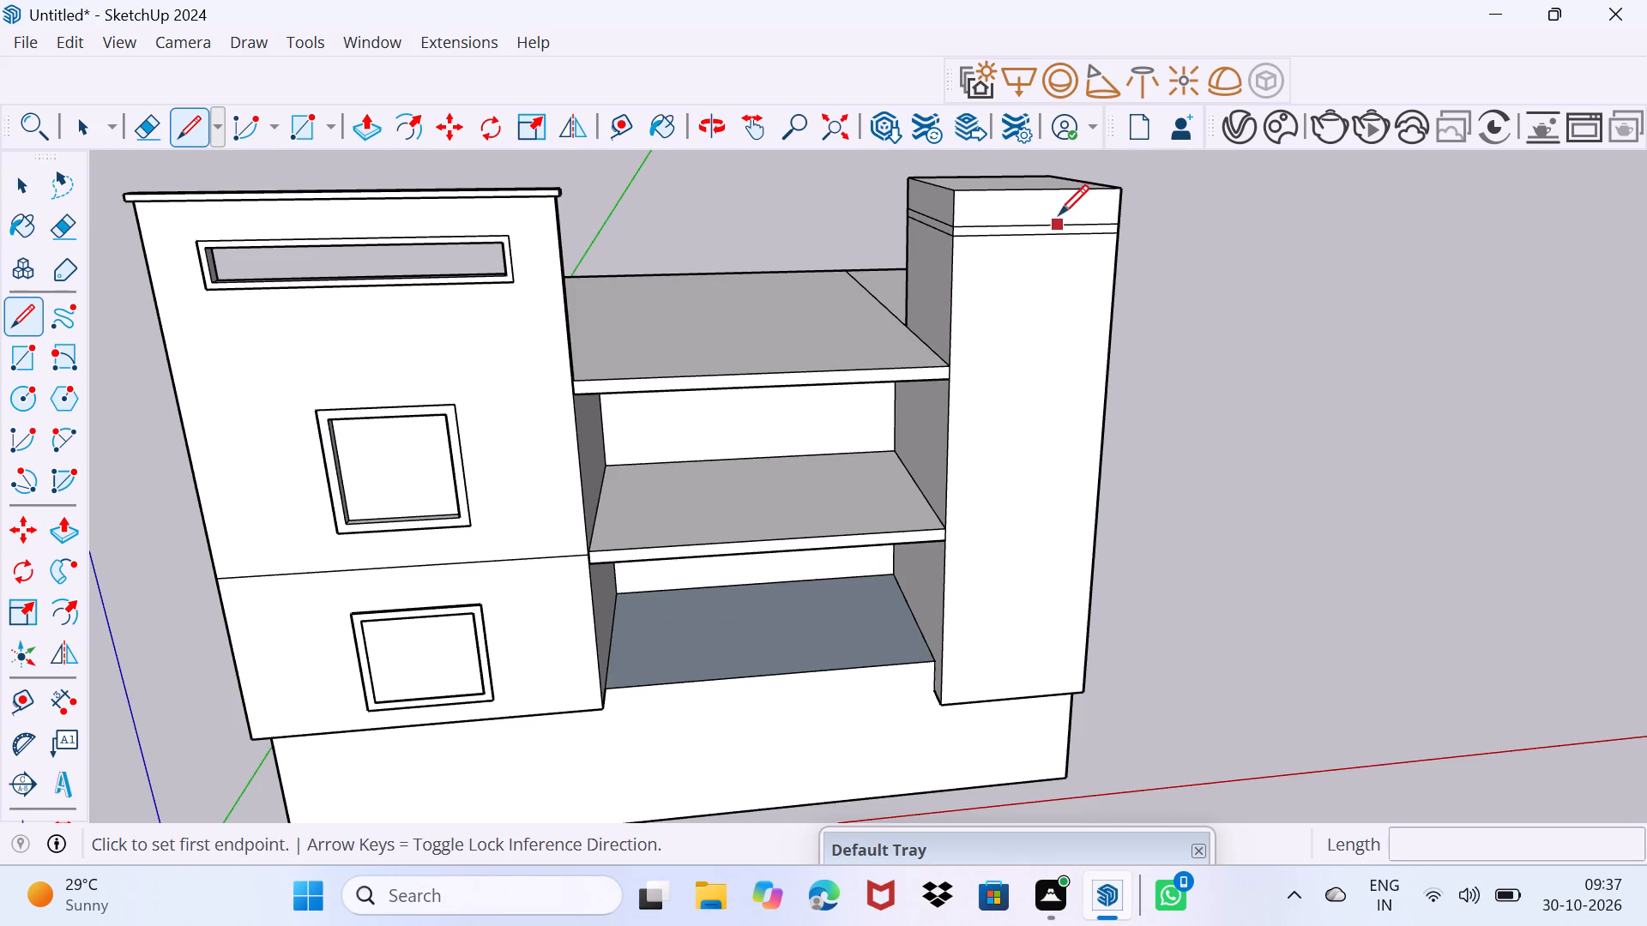
scroll(1043, 195, up, 2)
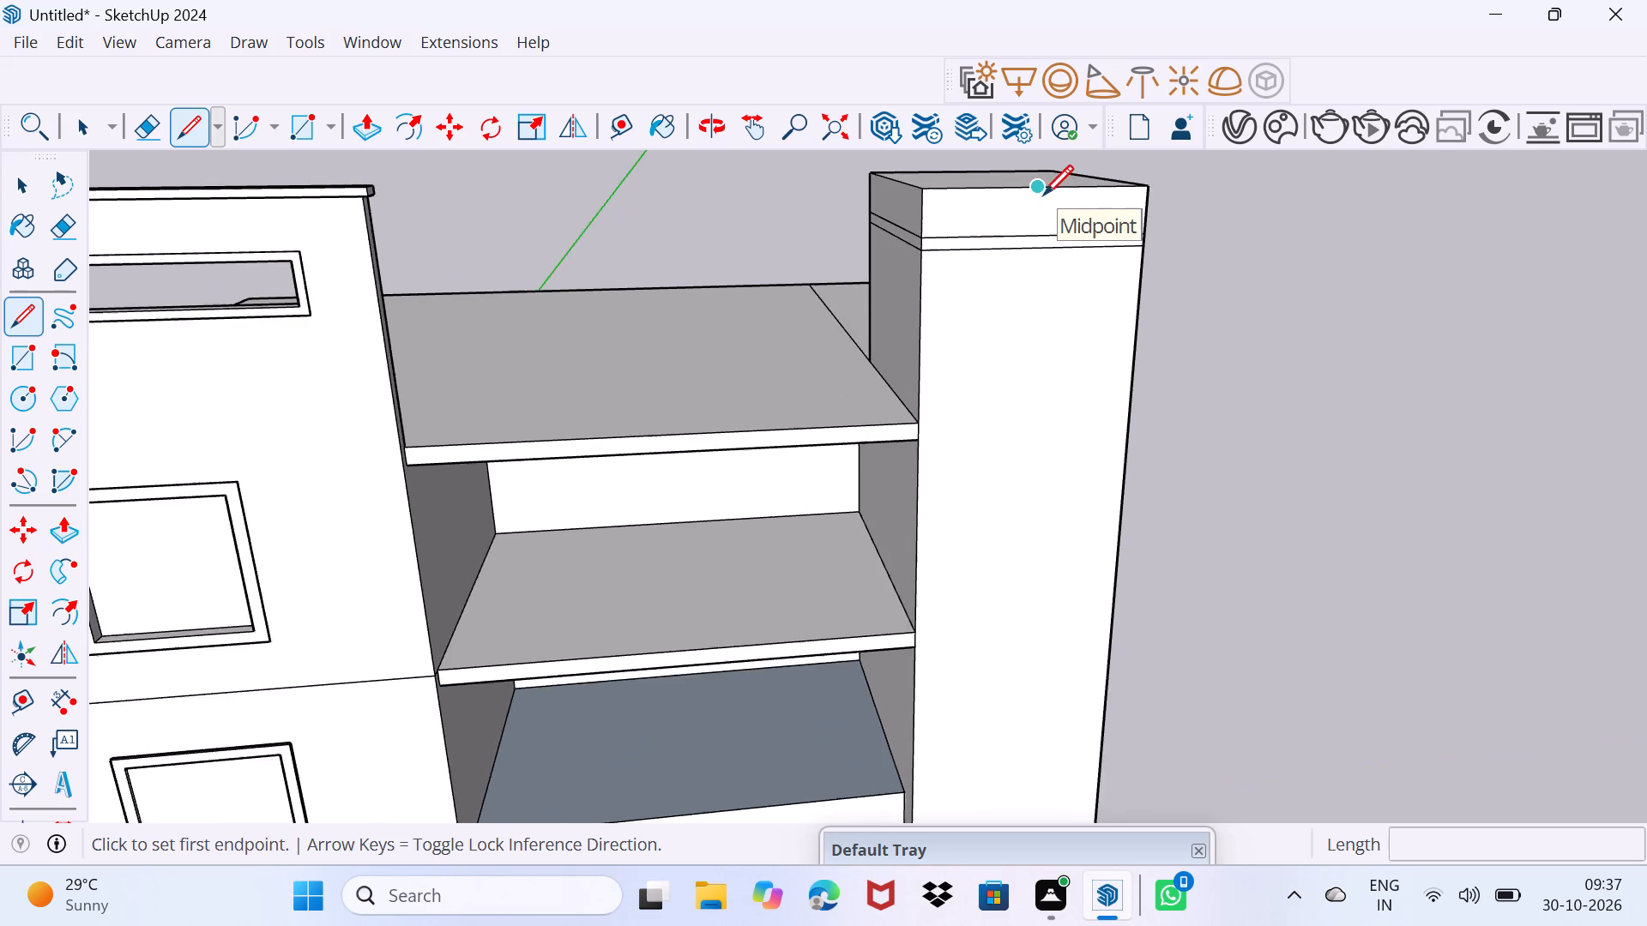
scroll(1043, 195, up, 4)
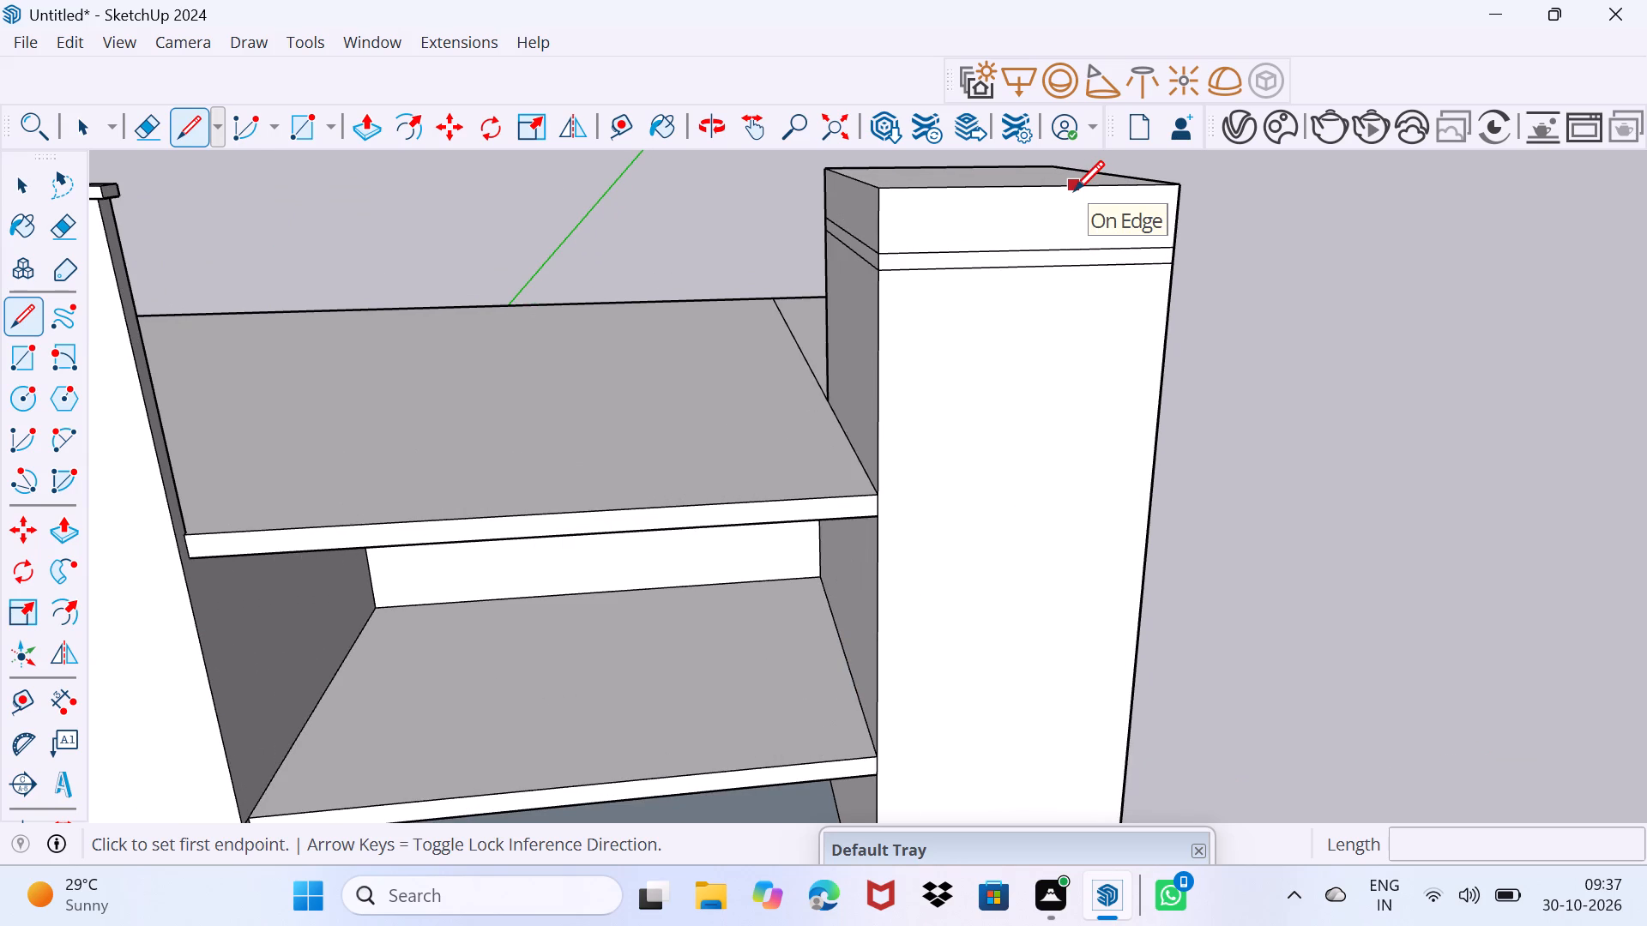
click(1085, 189)
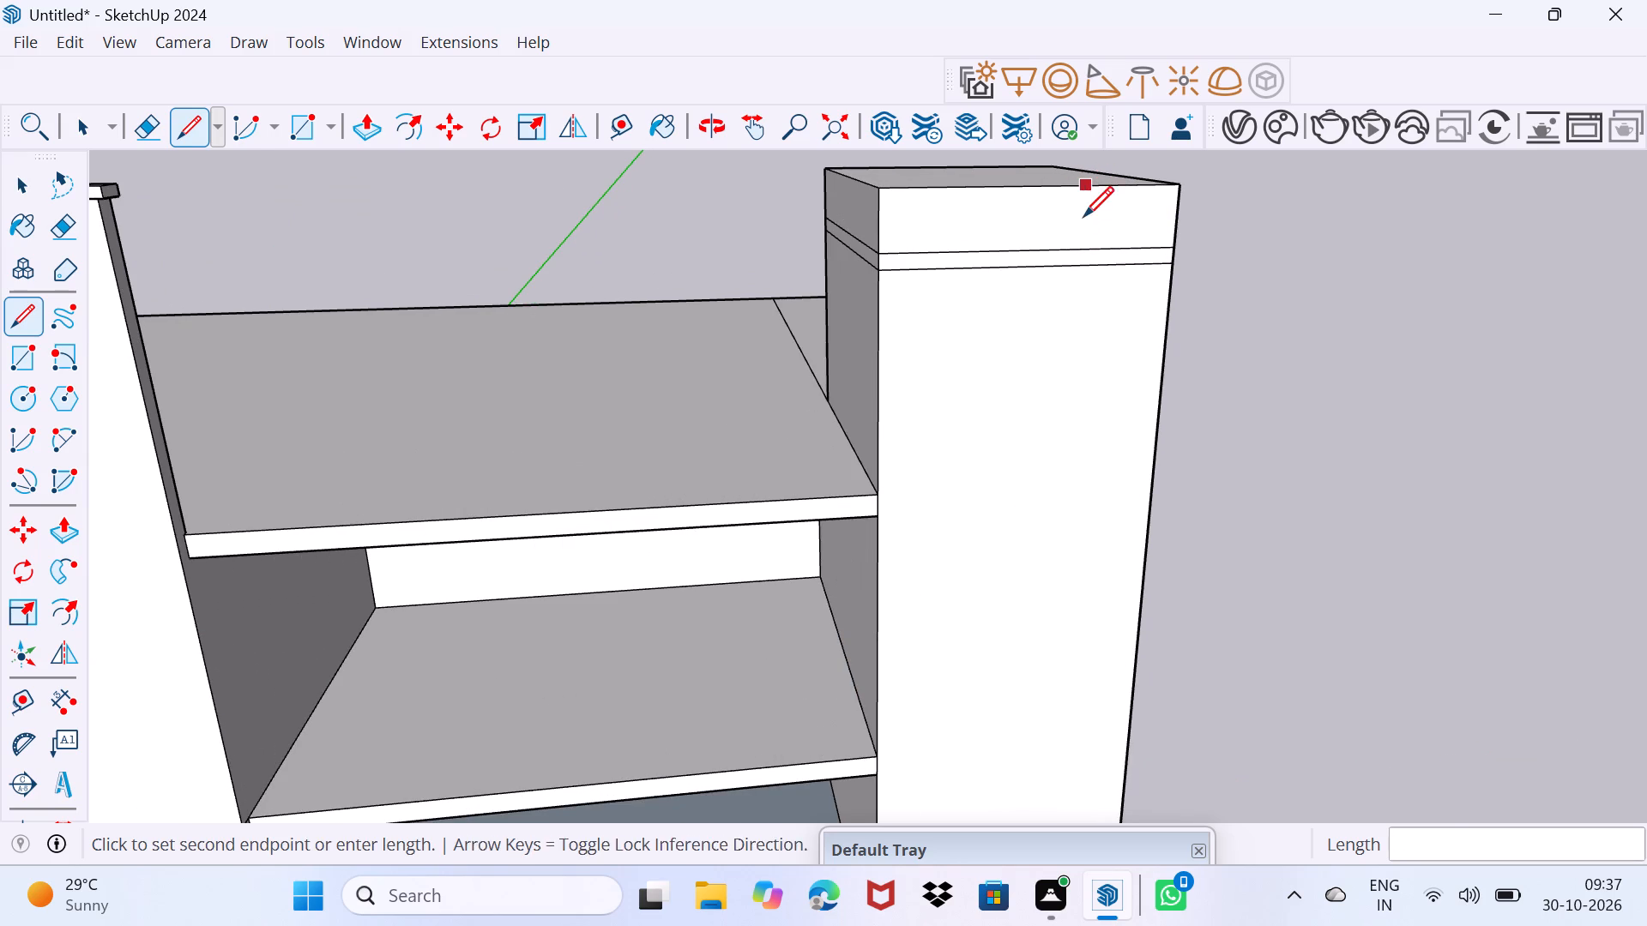
click(1084, 249)
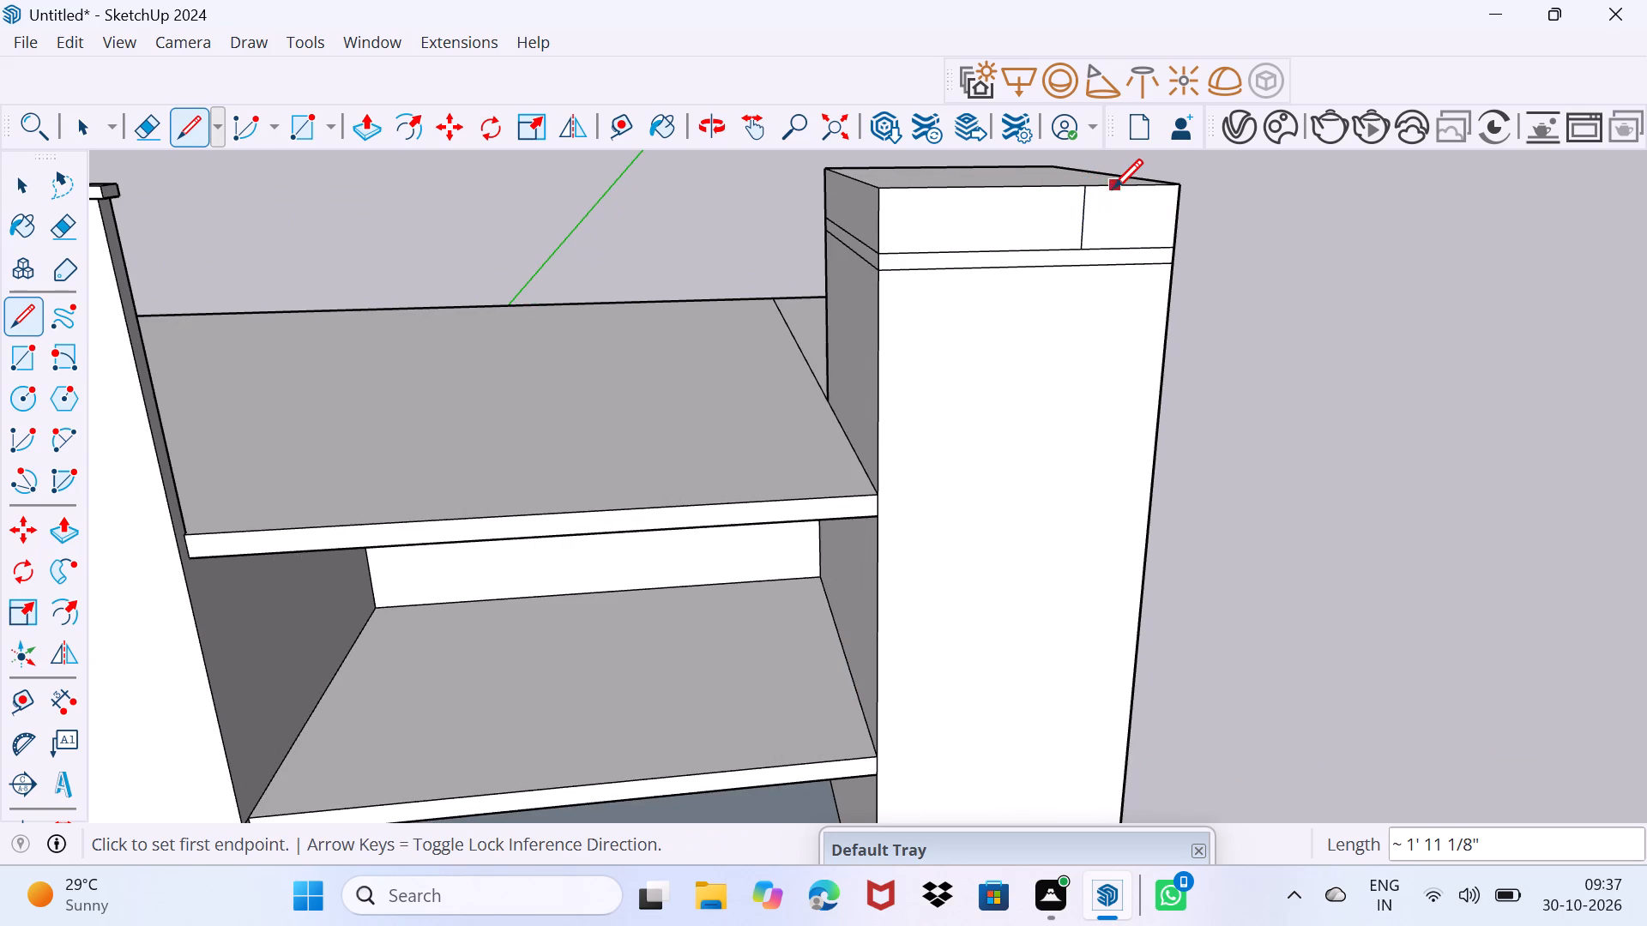
key(space)
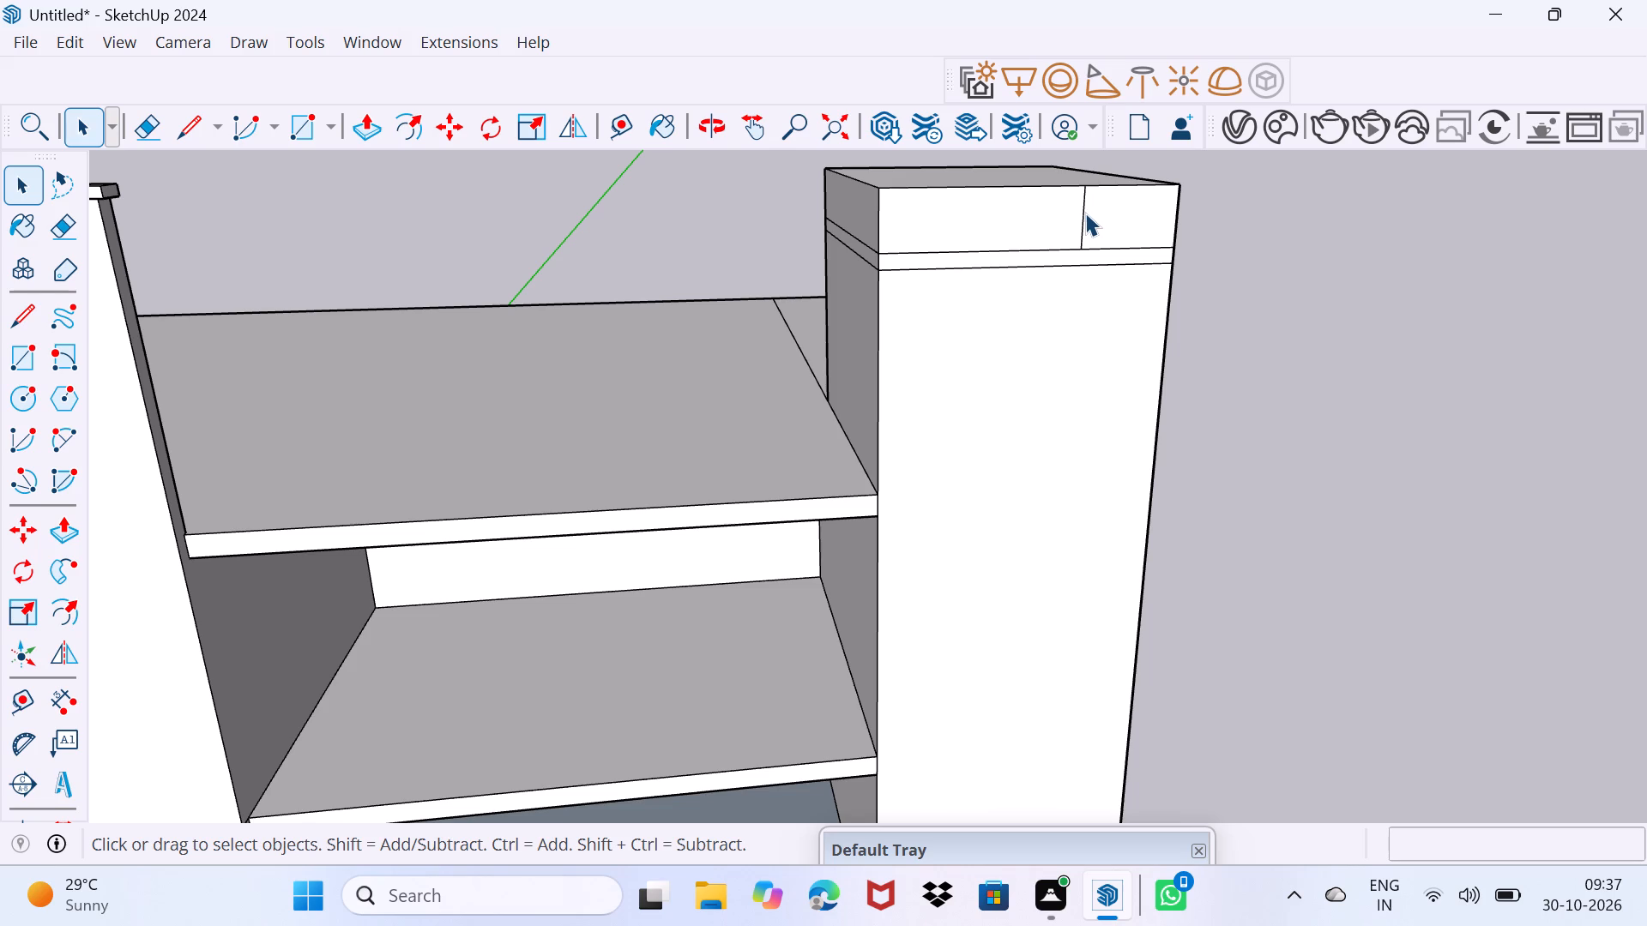
key(l)
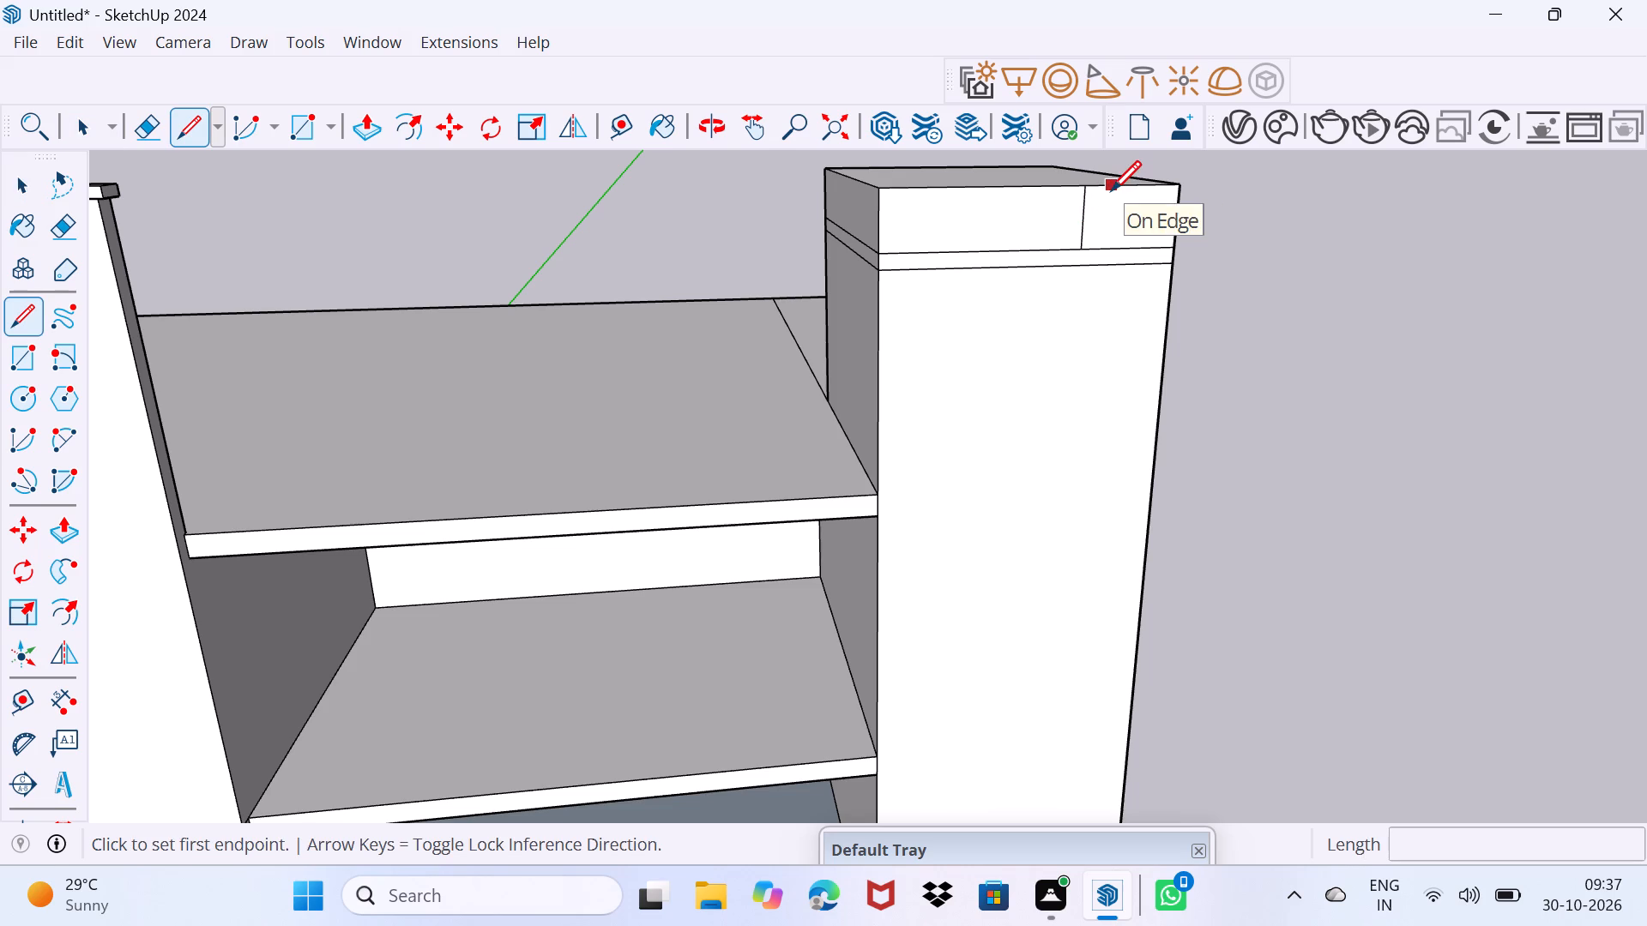
scroll(1111, 190, up, 3)
click(1111, 190)
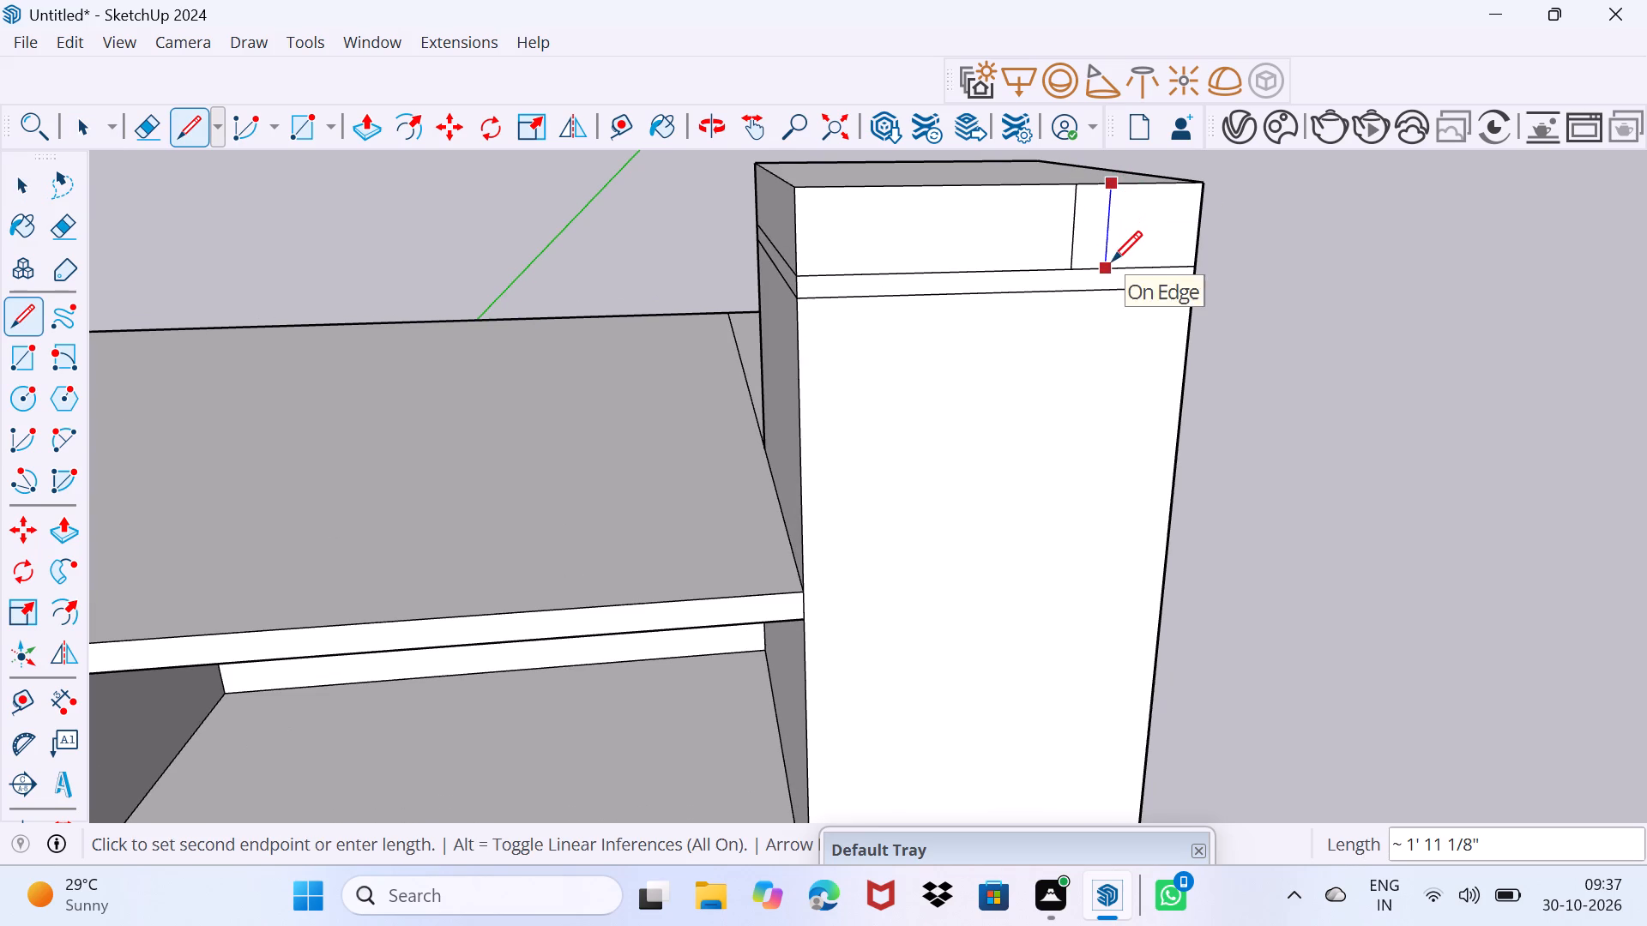
click(1112, 261)
Continue both vertical lines on the tower's front from beneath the narrow band to its bottom edge, about 29' 5 1/8" long.
click(1104, 293)
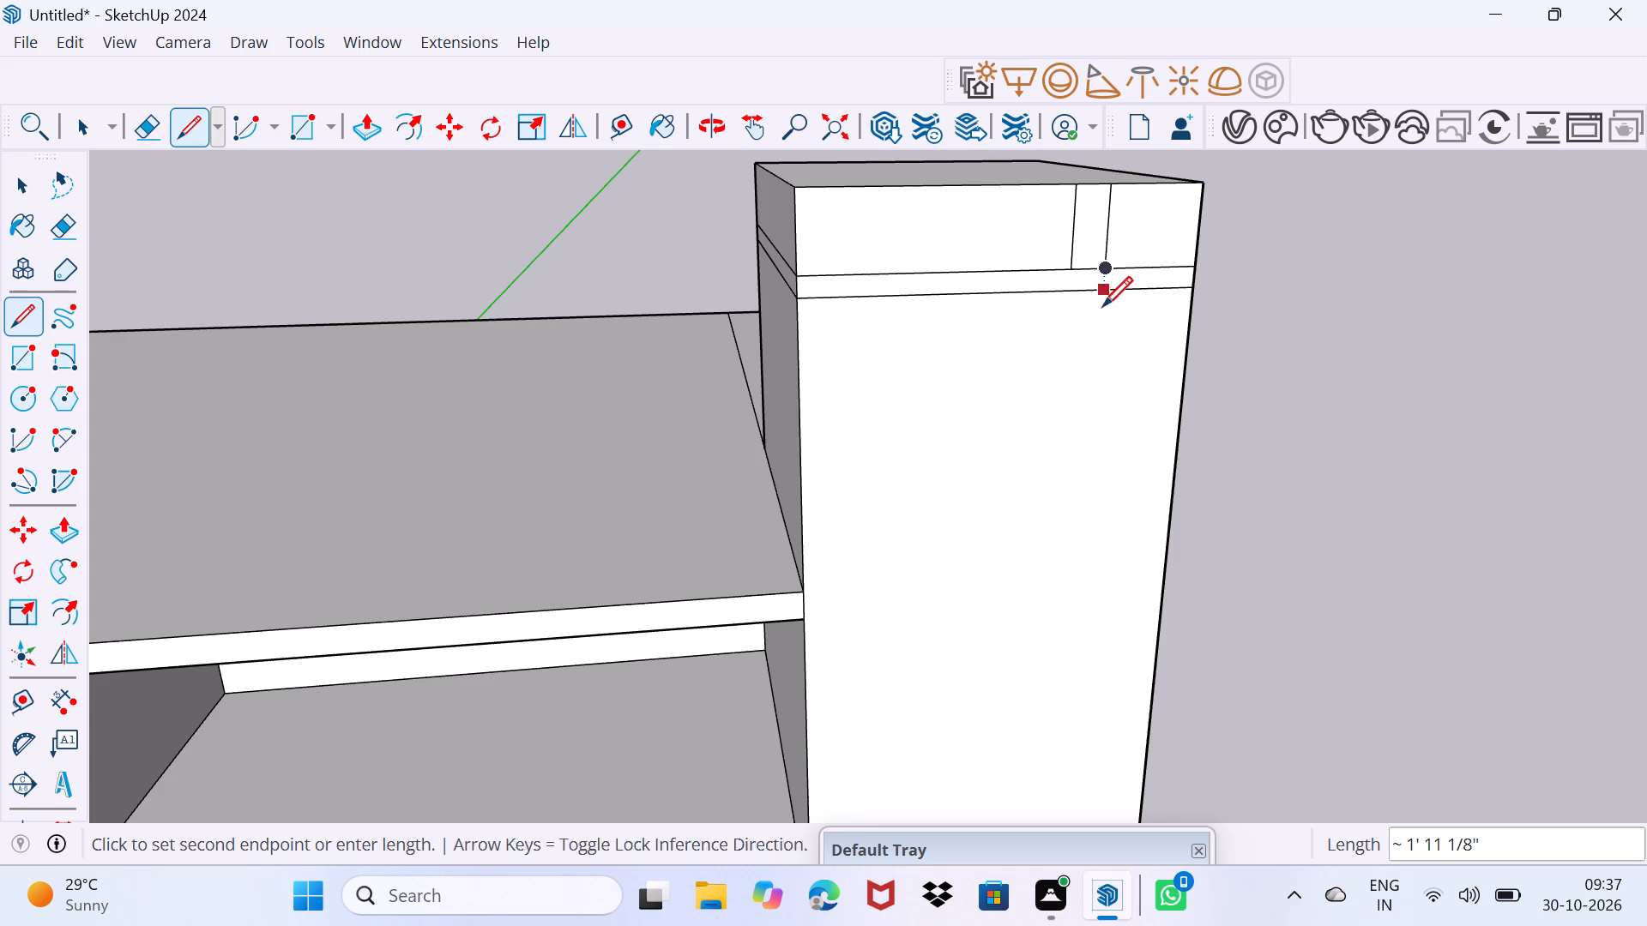
scroll(1085, 408, down, 6)
shift+middle_drag(1089, 448, 1017, 148)
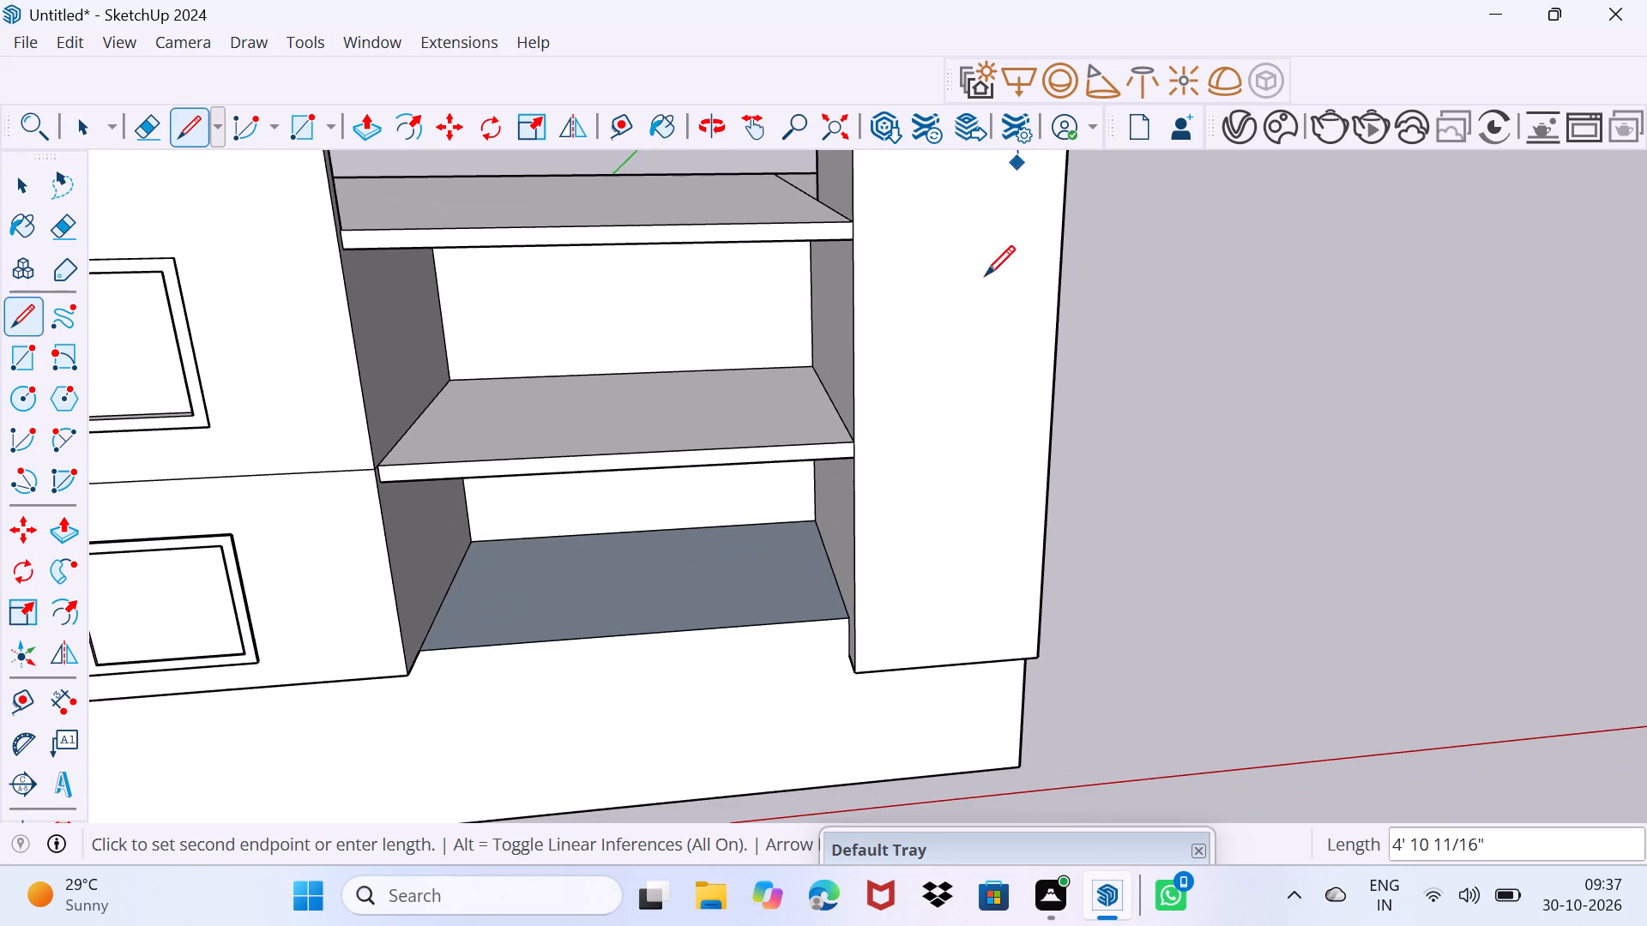
click(982, 660)
scroll(947, 517, down, 1)
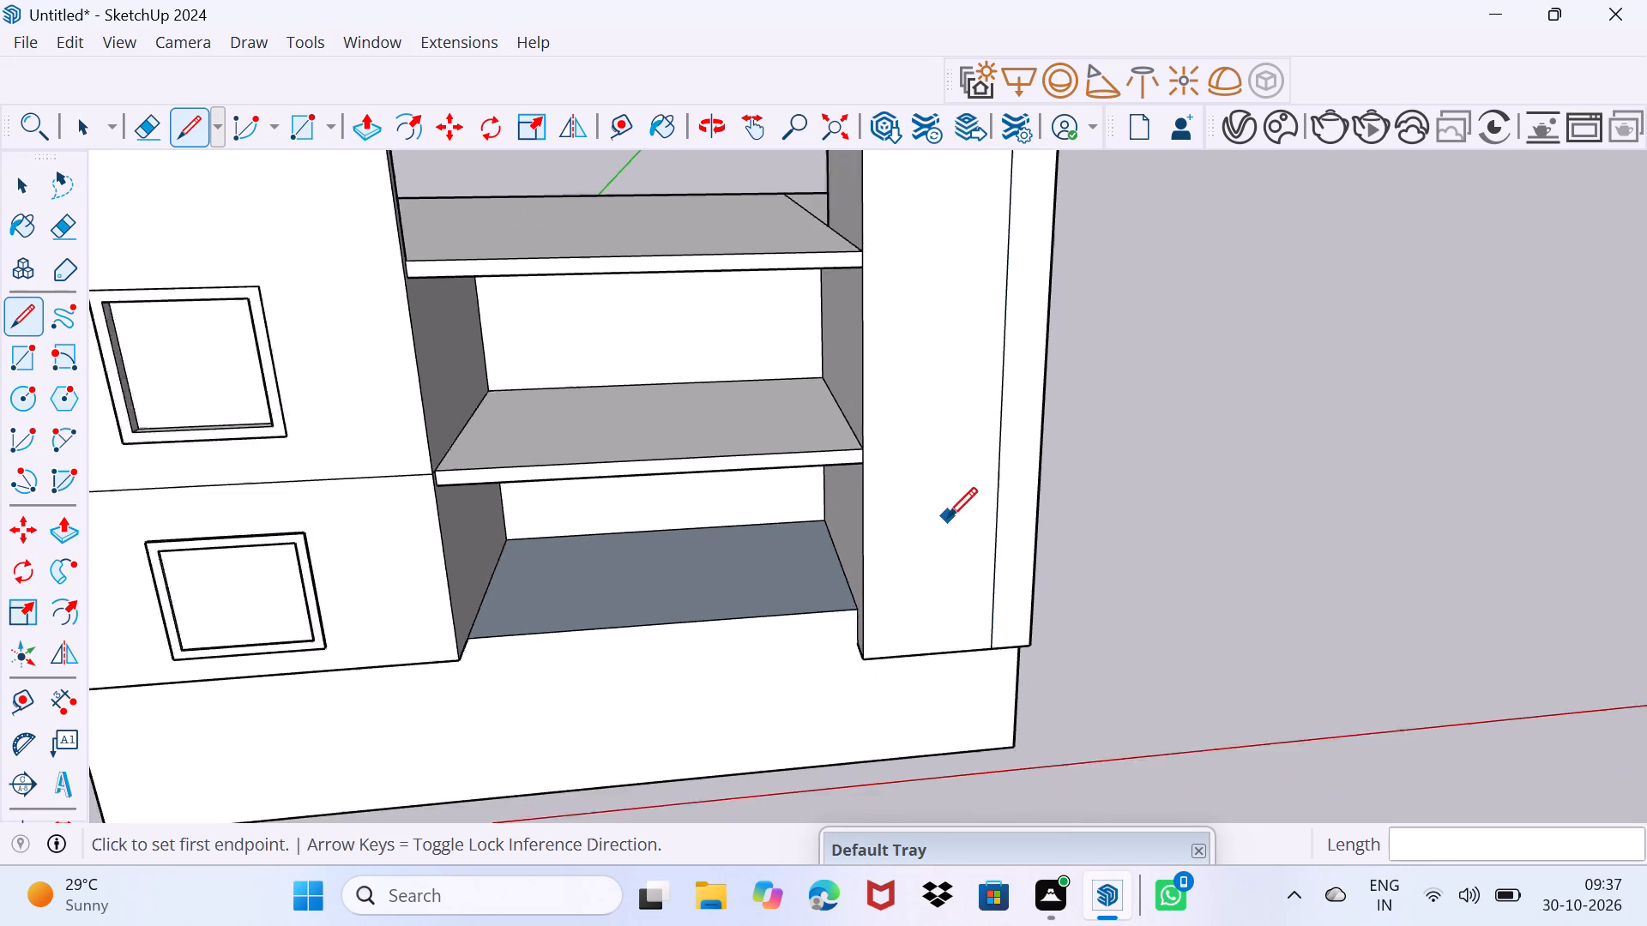
scroll(947, 517, down, 5)
middle_drag(947, 508, 912, 617)
scroll(928, 484, up, 7)
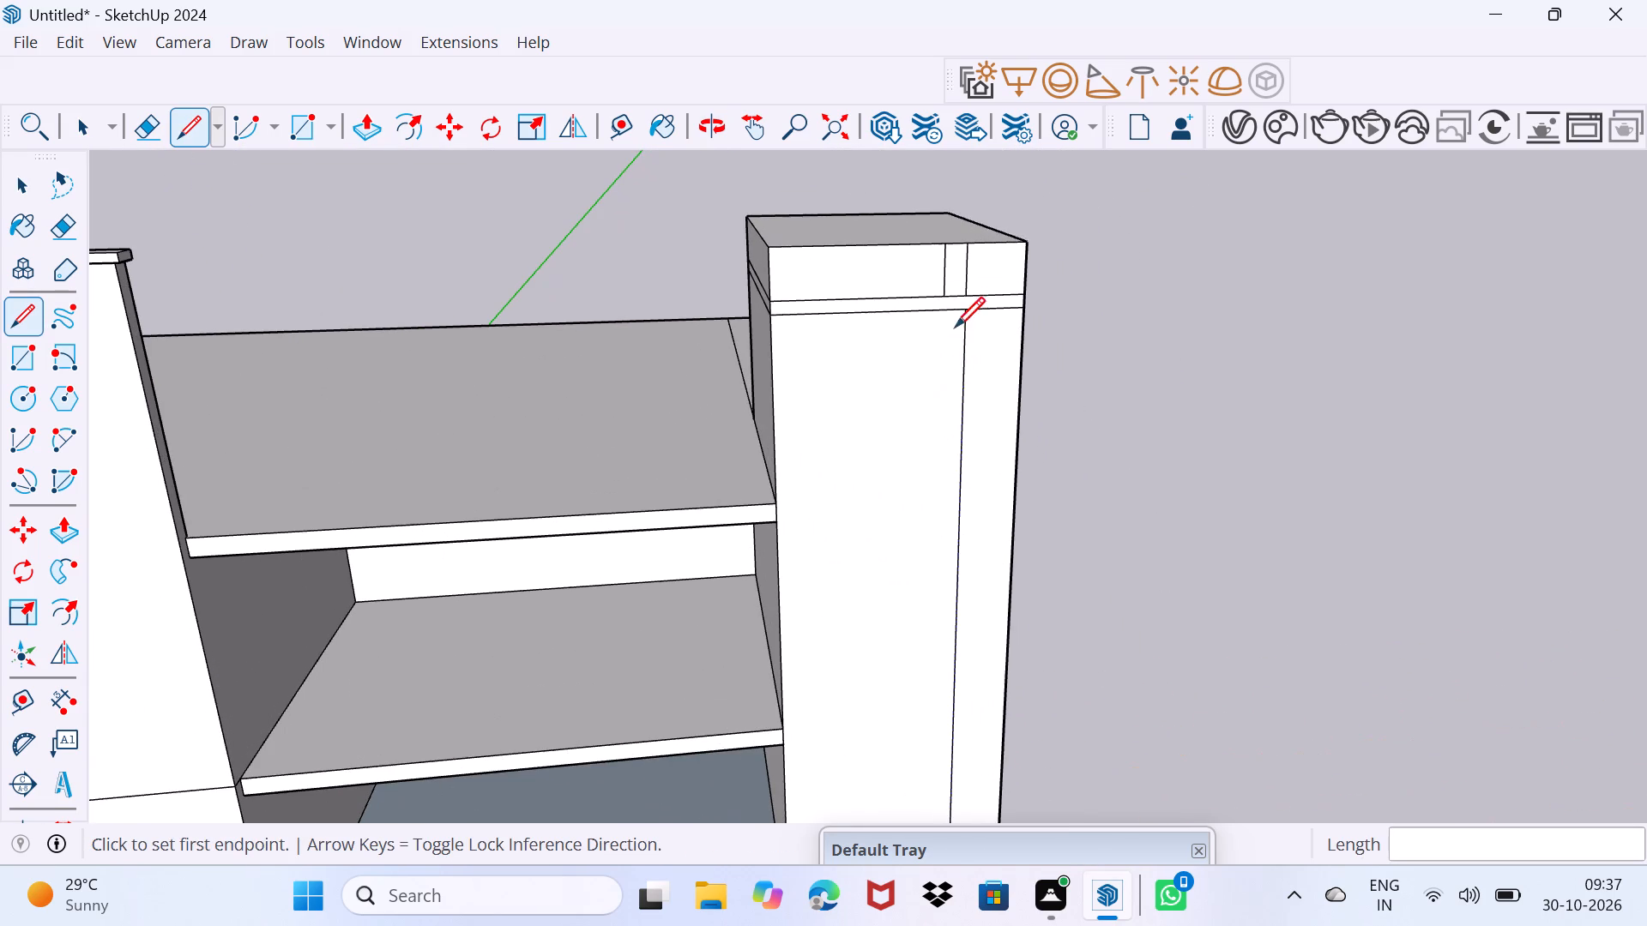
scroll(944, 313, up, 3)
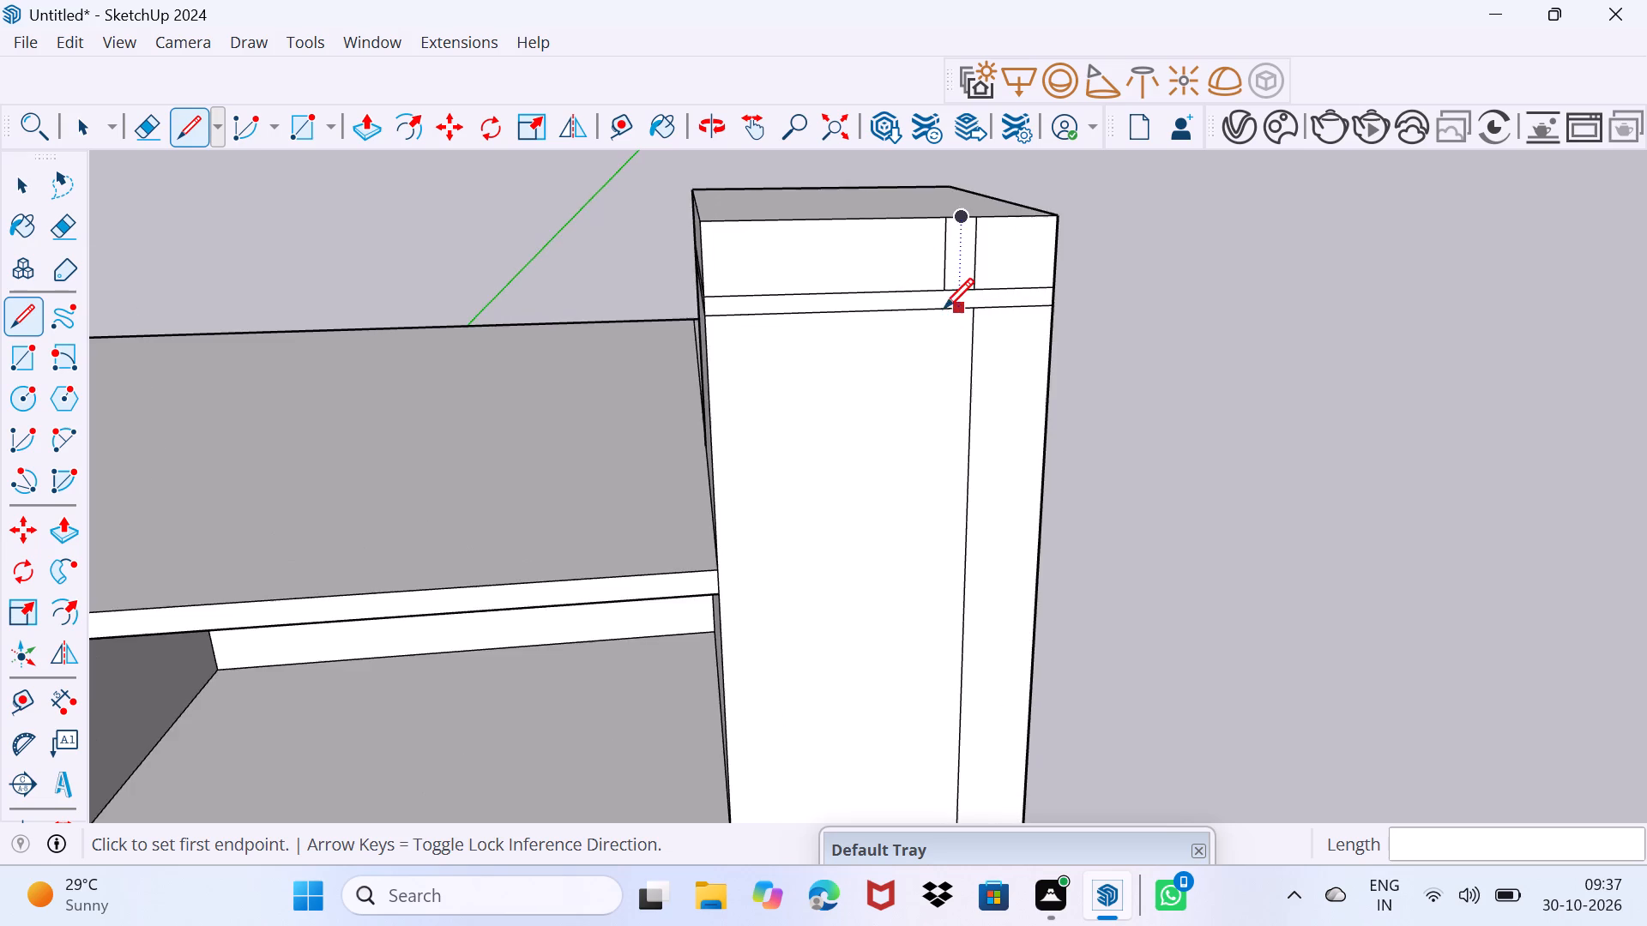
scroll(944, 307, up, 2)
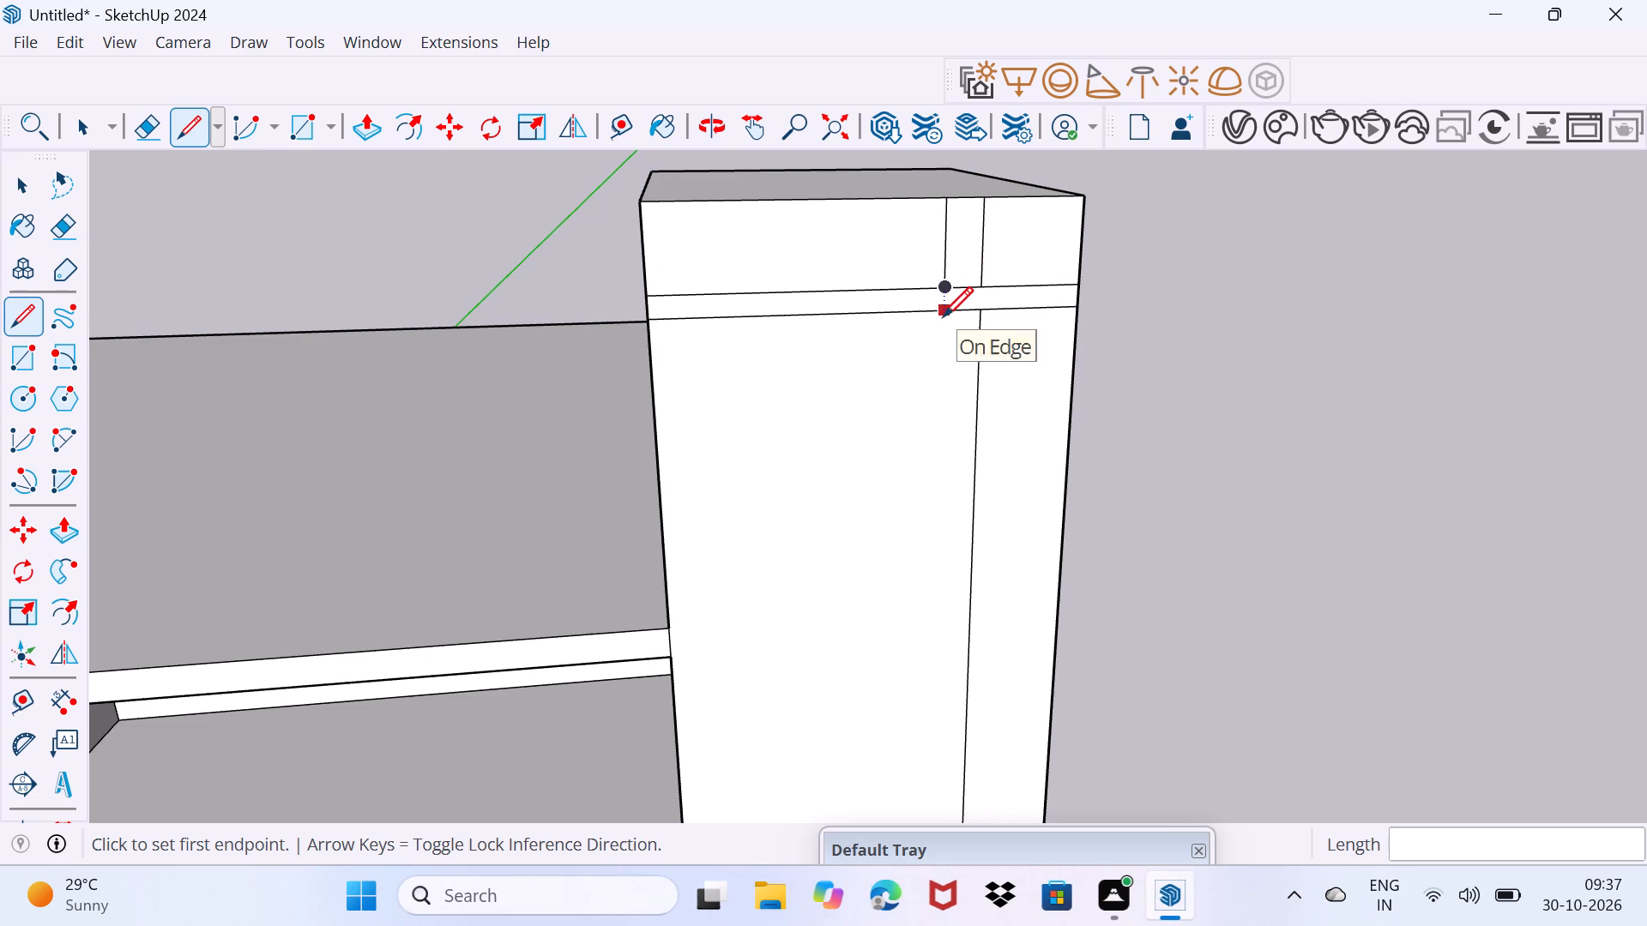
click(943, 316)
scroll(918, 496, down, 7)
middle_drag(921, 521, 860, 140)
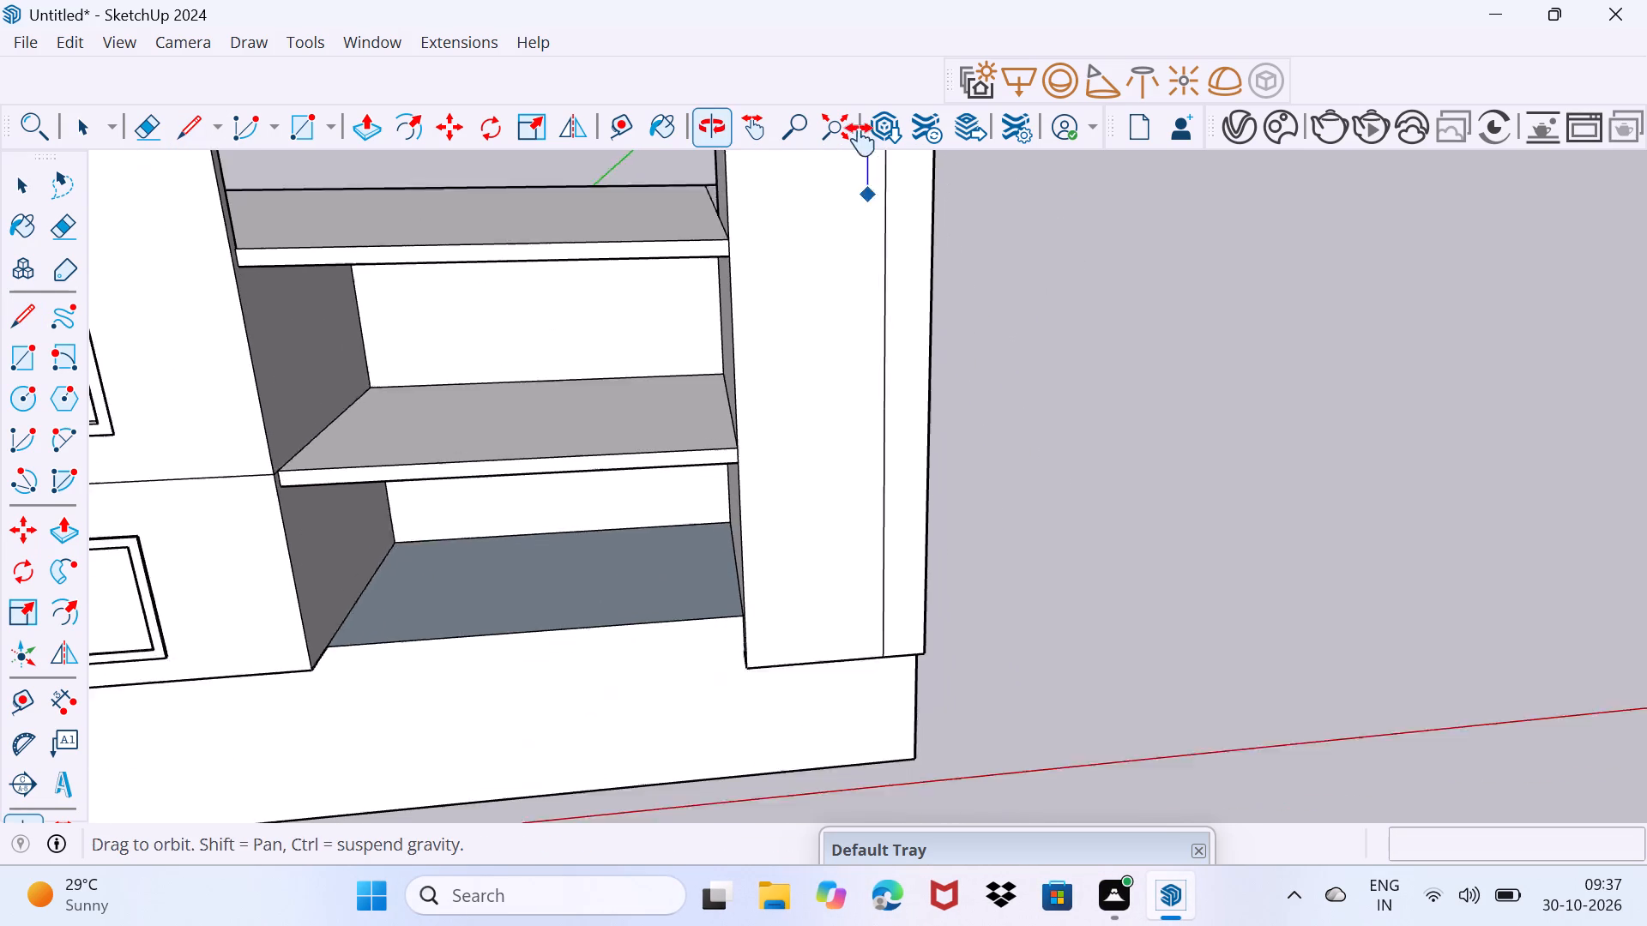
middle_drag(860, 140, 860, 139)
click(856, 618)
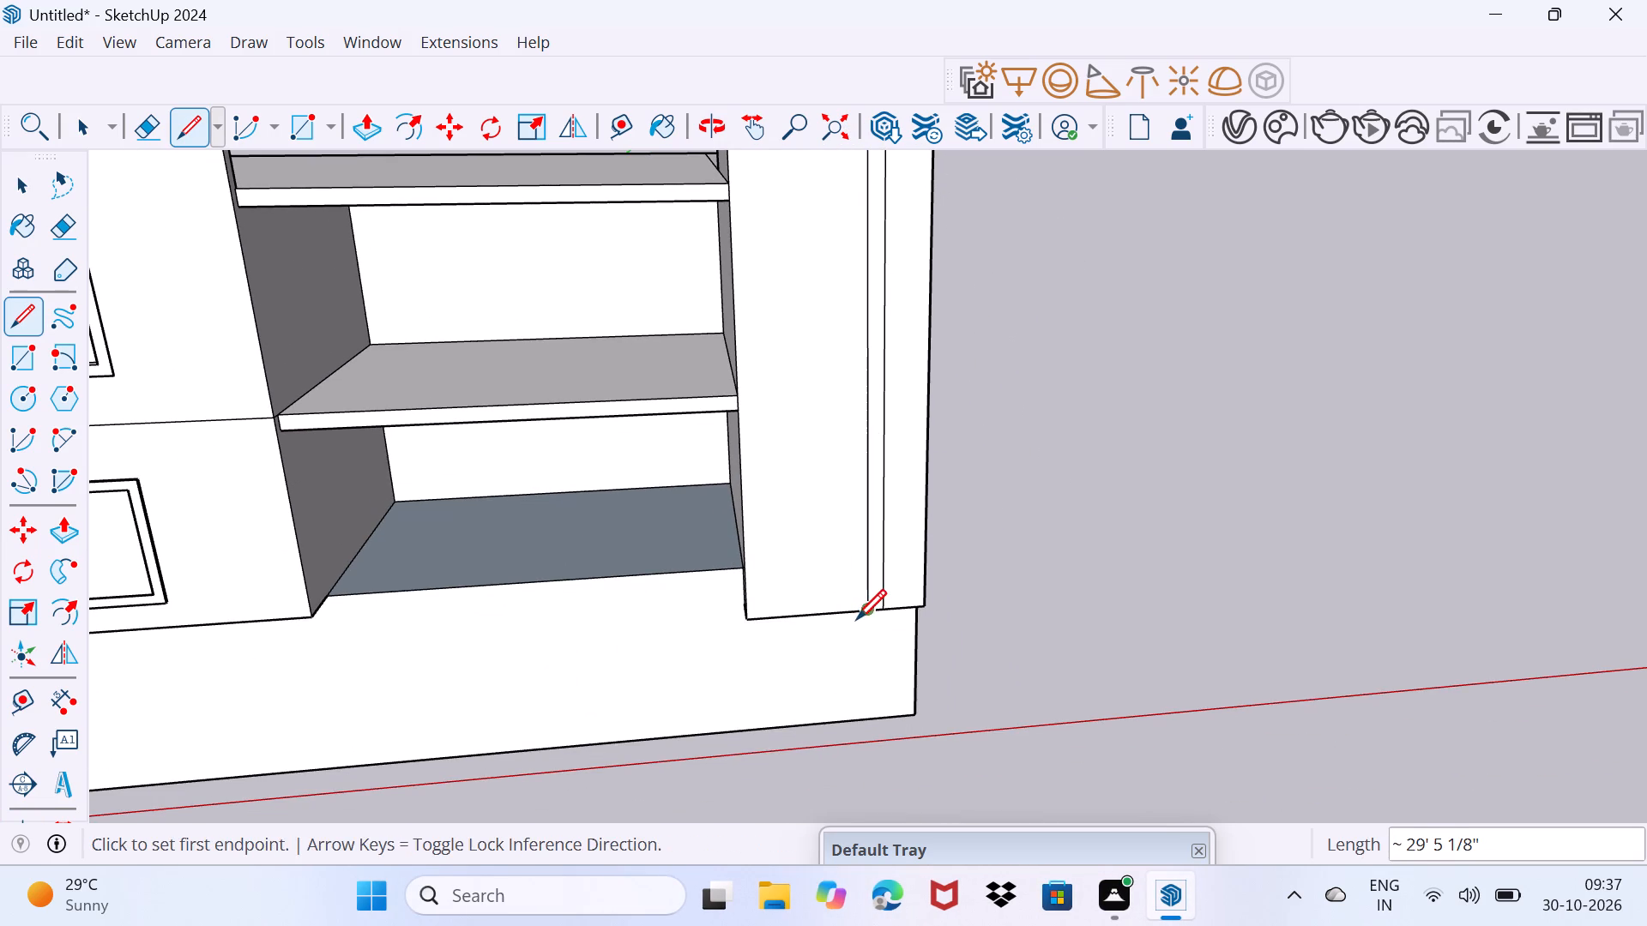
key(space)
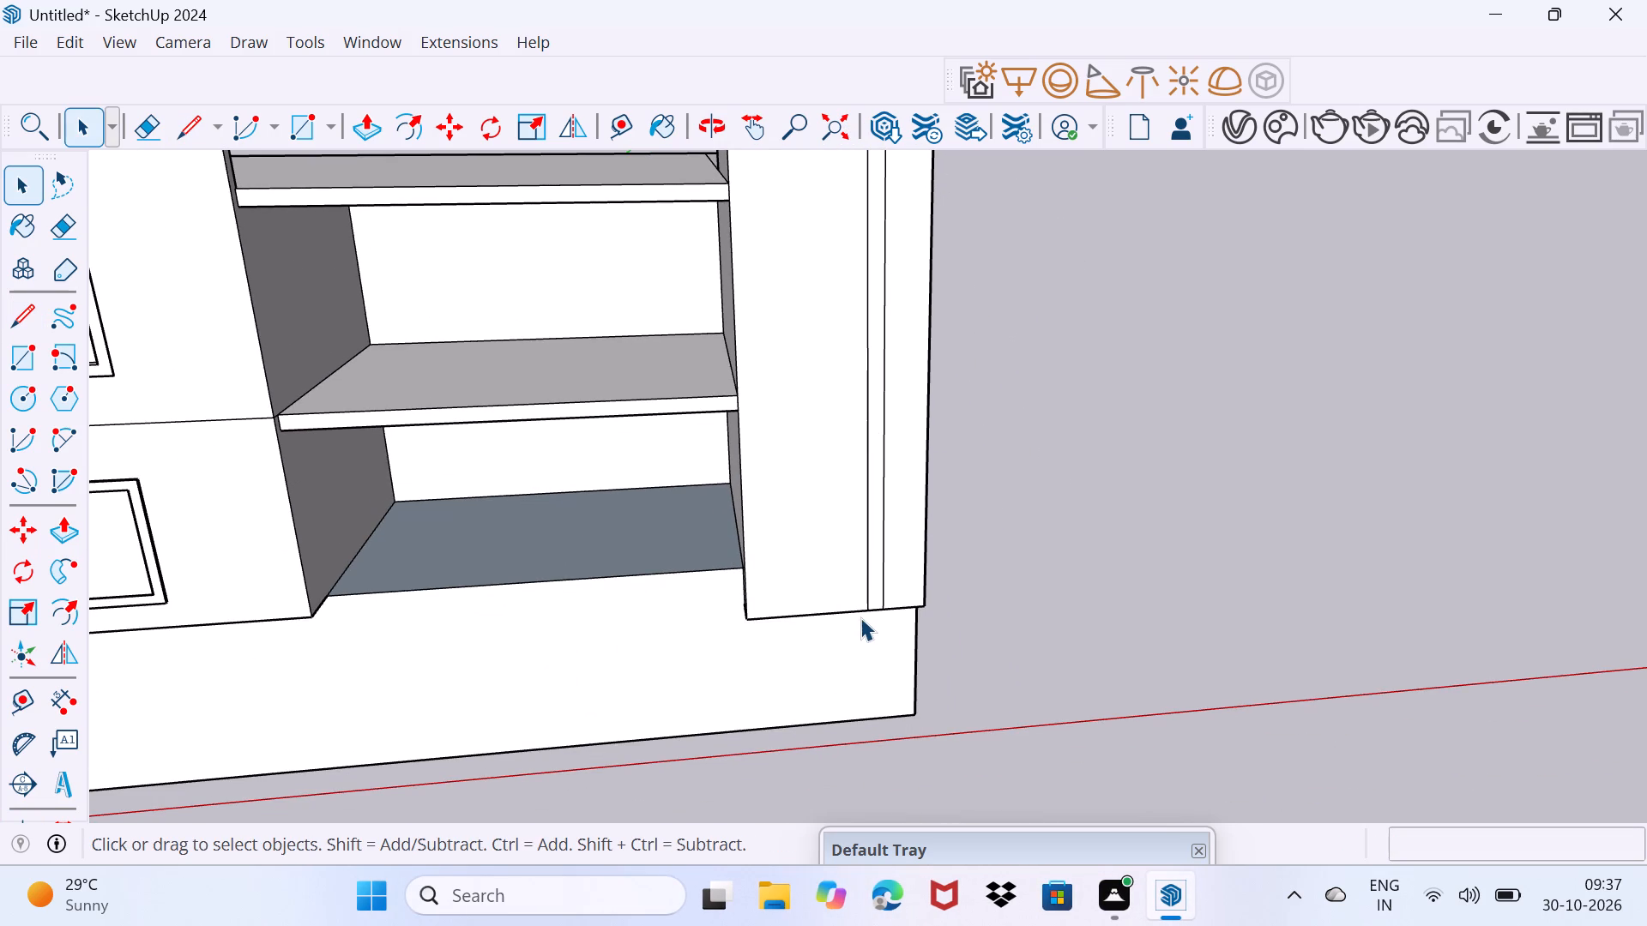
key(space)
Push the tall strip between the two vertical lines below the narrow band inward about 5 3/4" as a groove.
scroll(879, 627, down, 3)
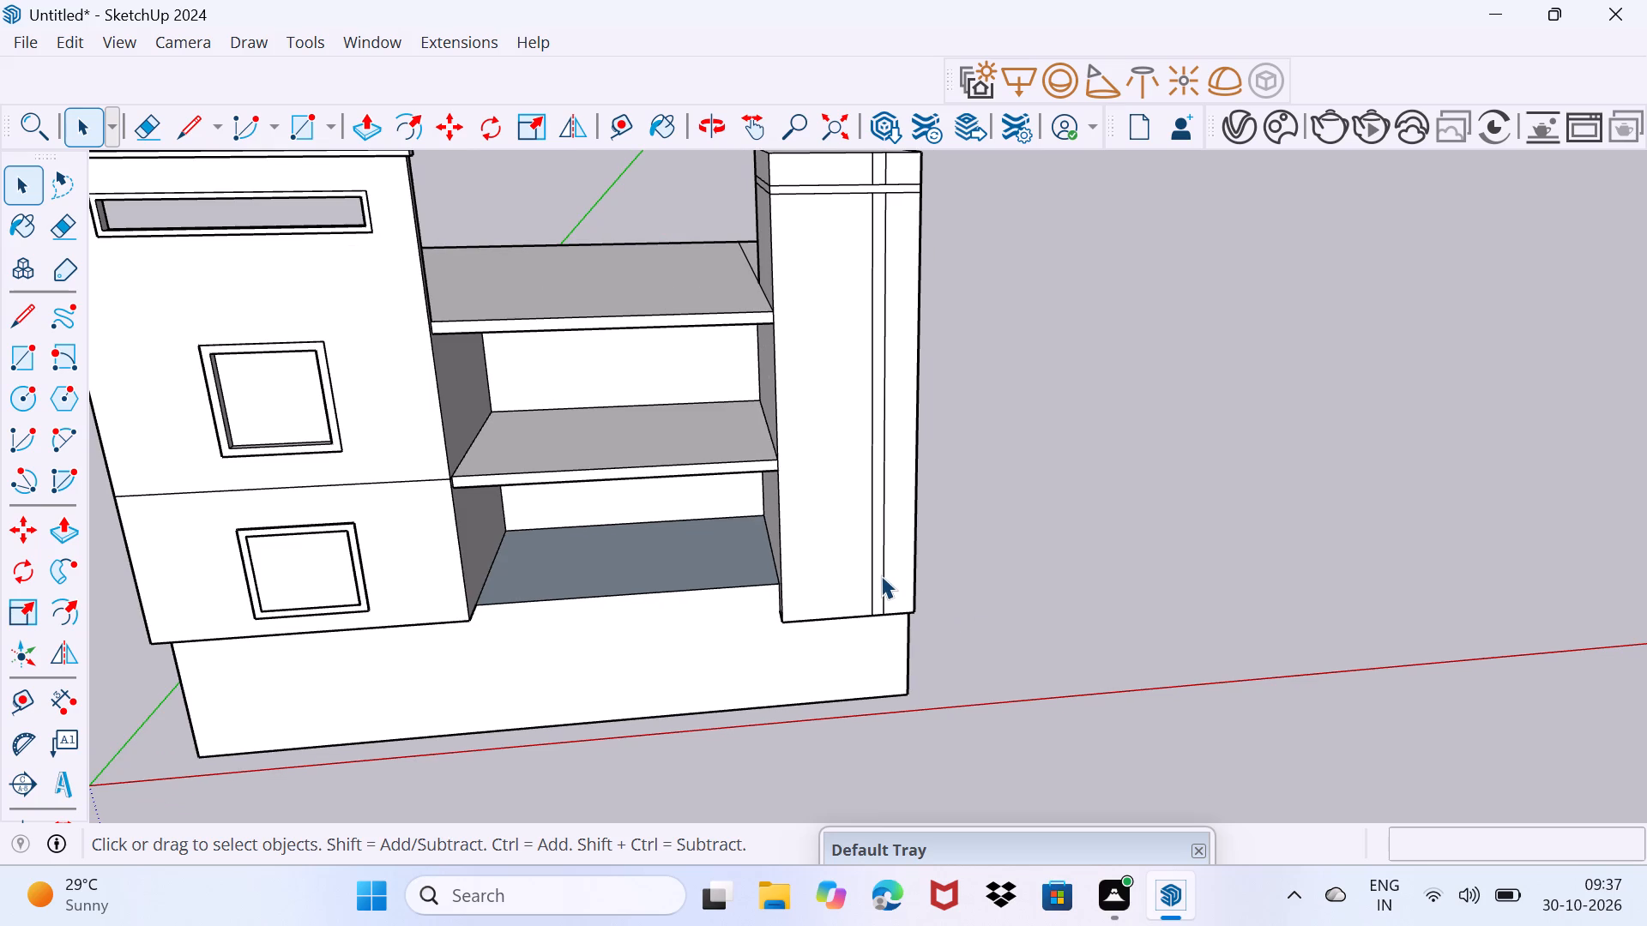
scroll(881, 575, up, 4)
click(878, 563)
scroll(878, 562, up, 3)
middle_drag(877, 562, 764, 525)
scroll(795, 522, up, 3)
key(p)
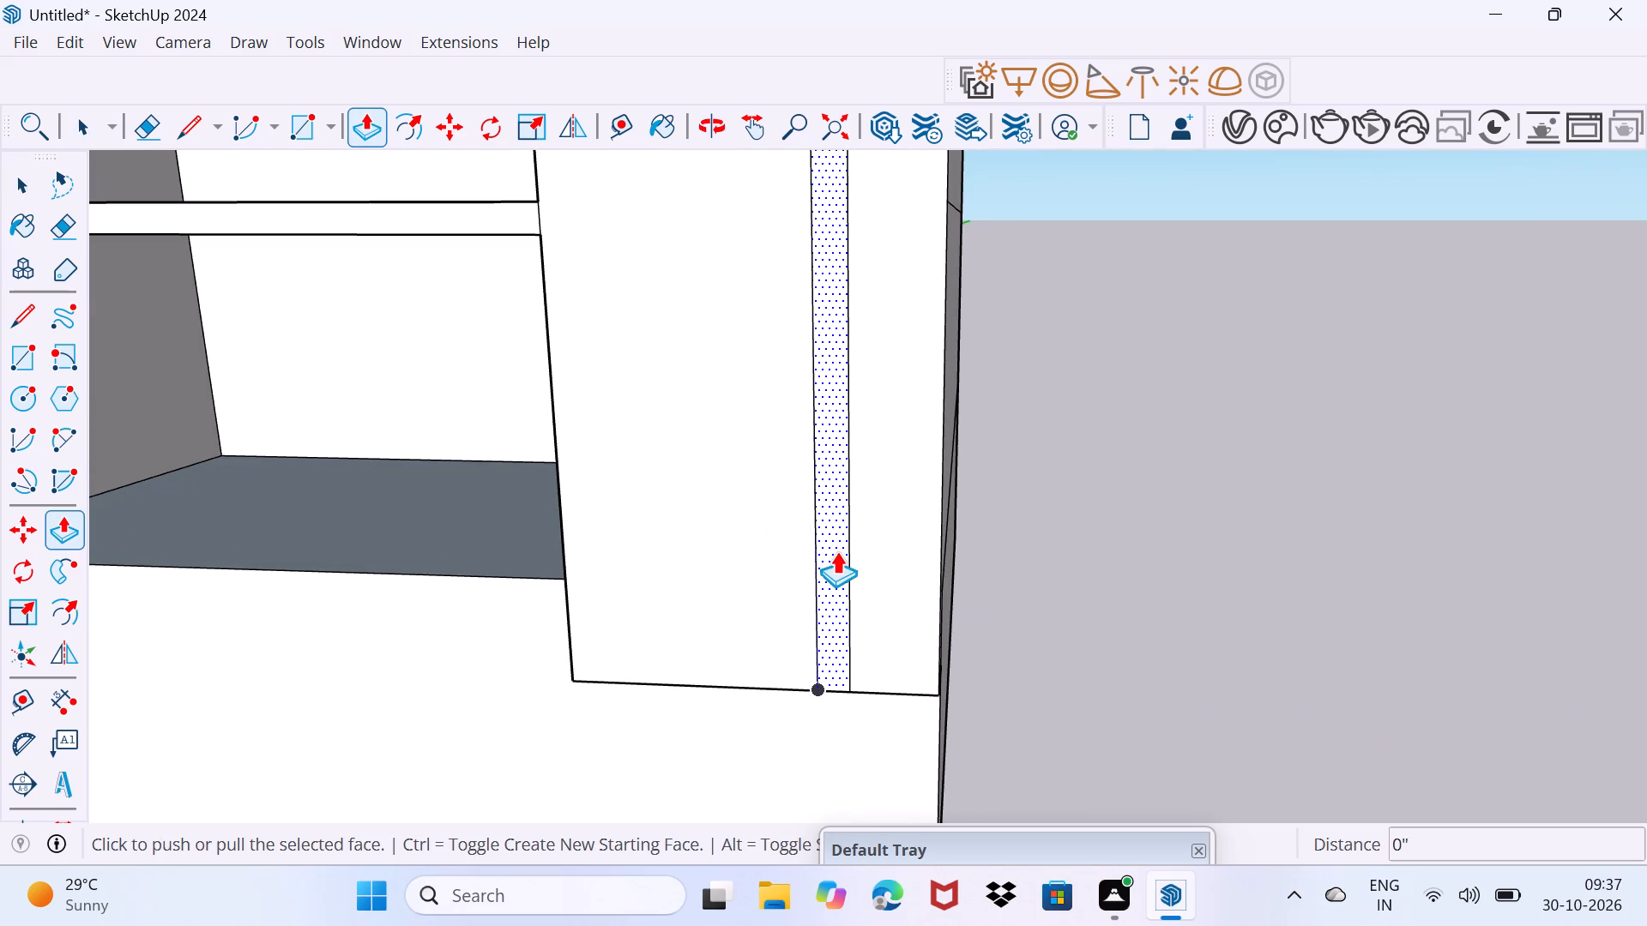
scroll(836, 551, up, 5)
click(834, 566)
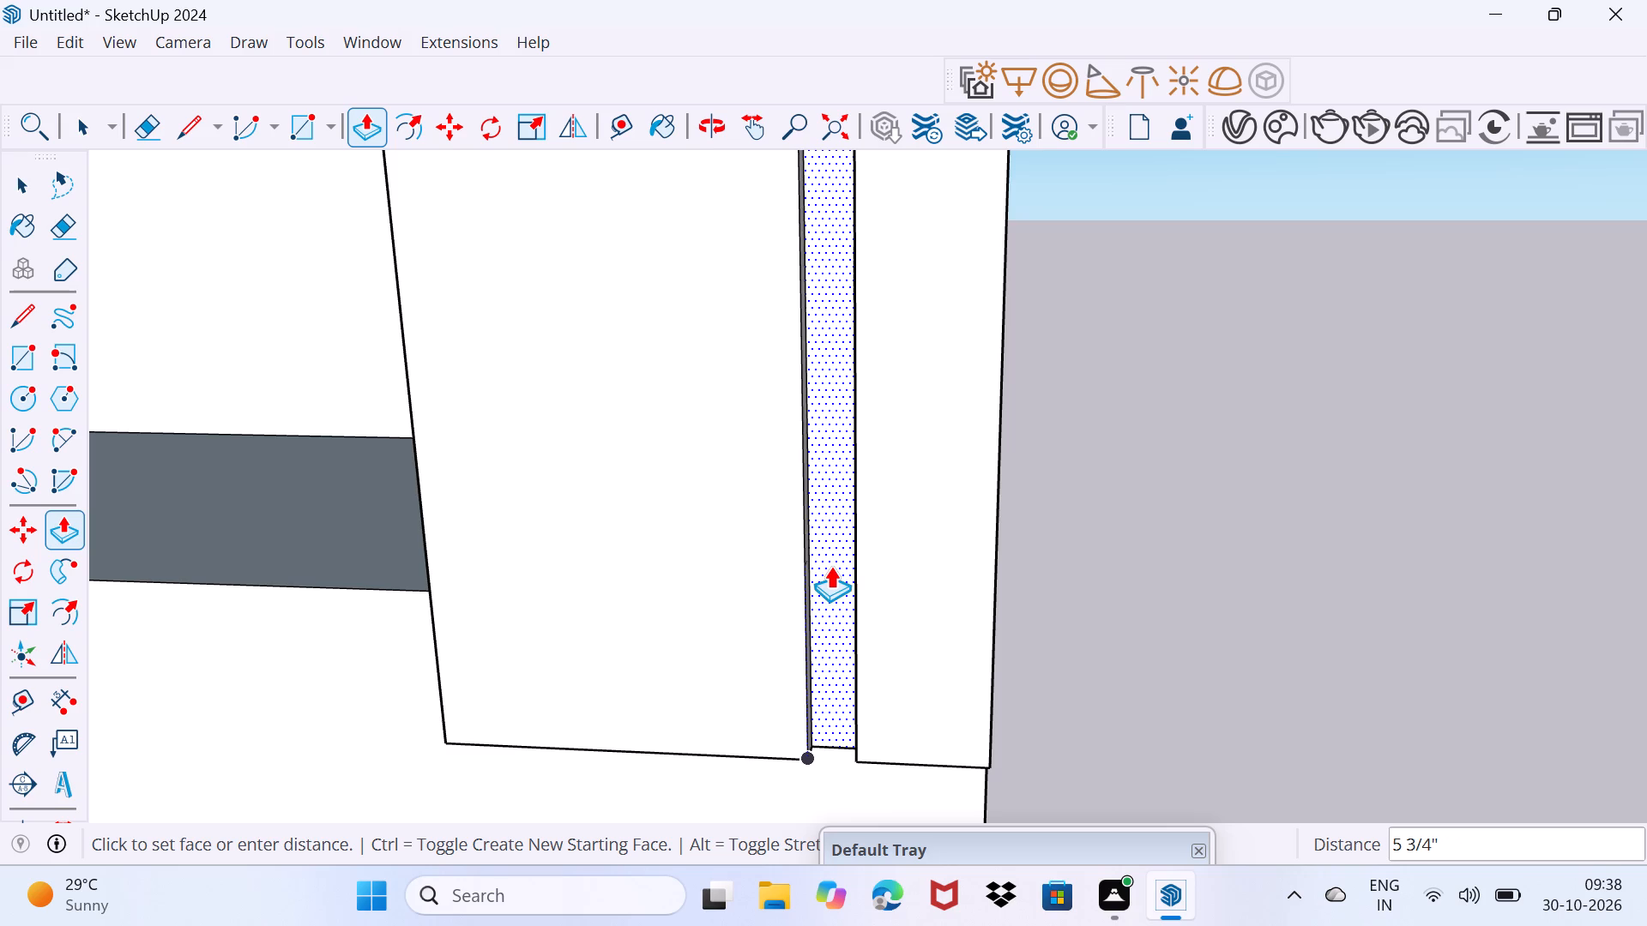
click(830, 566)
Push the short strip between the vertical lines in the tower's top band inward 5 3/4" to match the groove below.
scroll(815, 546, down, 4)
middle_drag(816, 538, 802, 890)
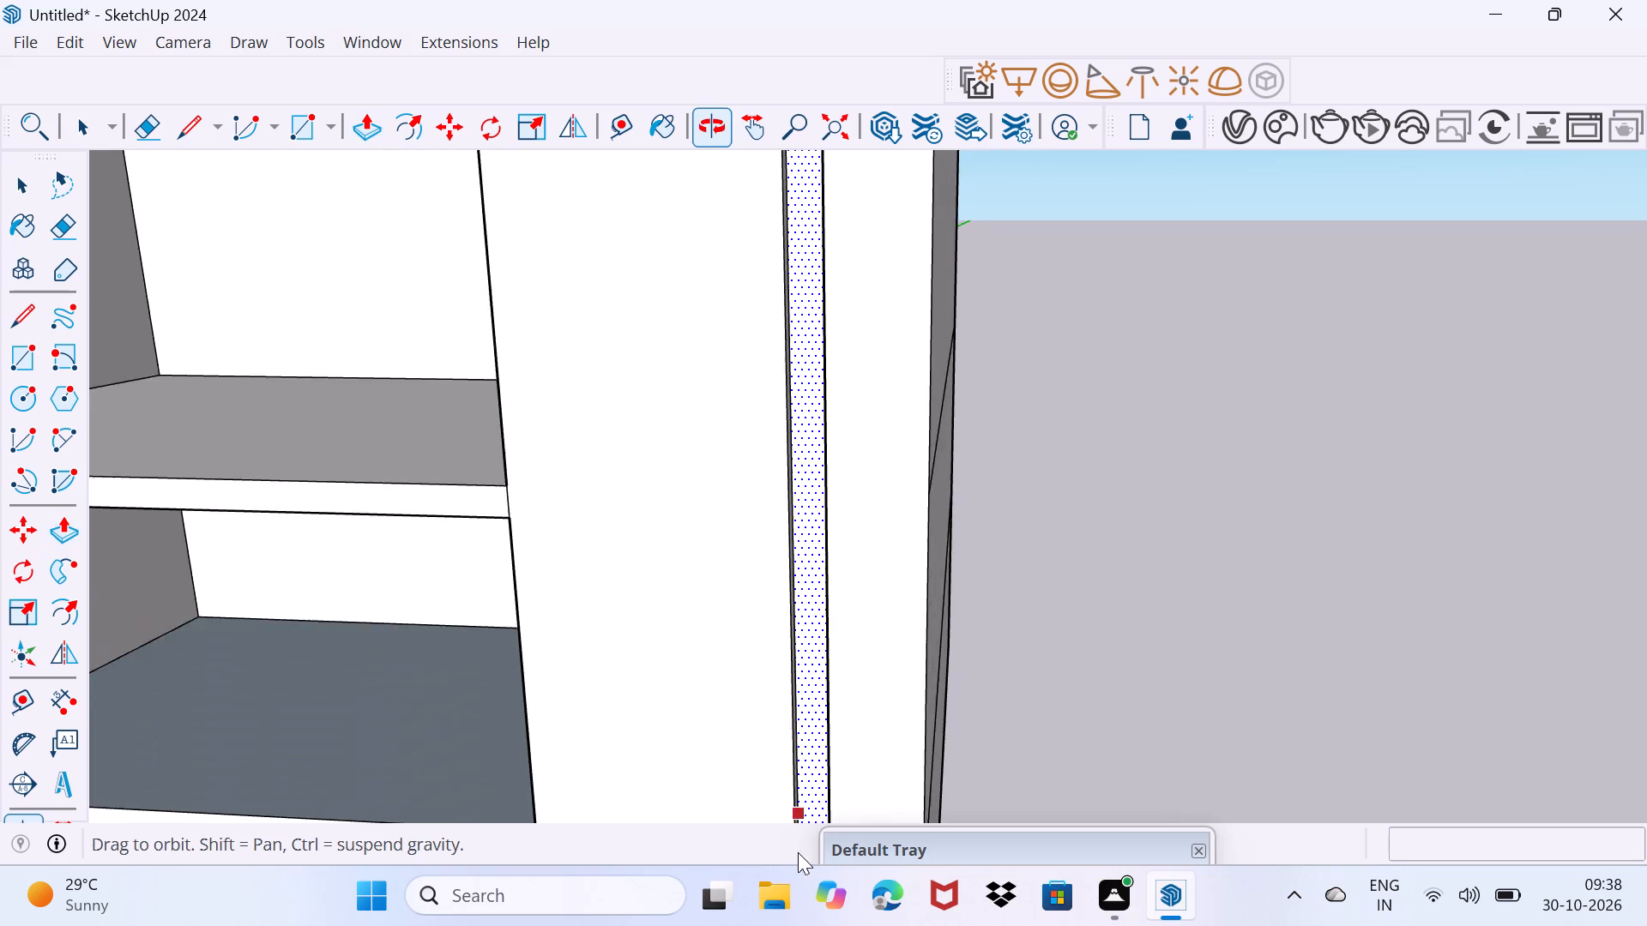
shift+middle_drag(793, 504, 816, 754)
shift+middle_drag(785, 444, 796, 773)
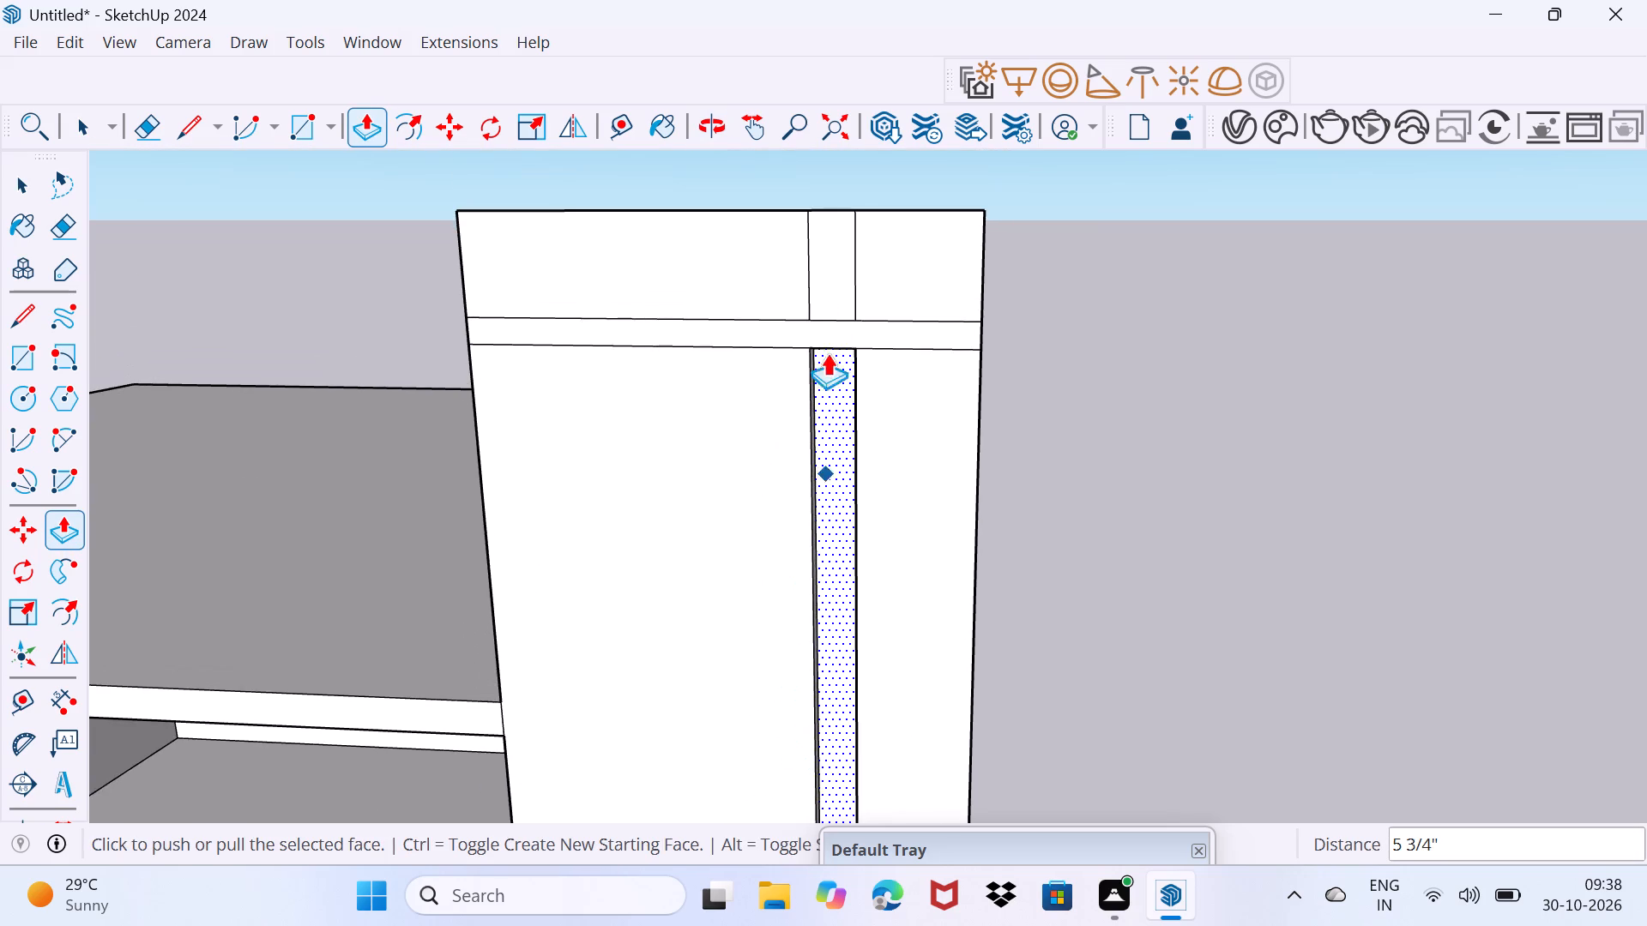
scroll(819, 278, up, 3)
key(Escape)
click(830, 288)
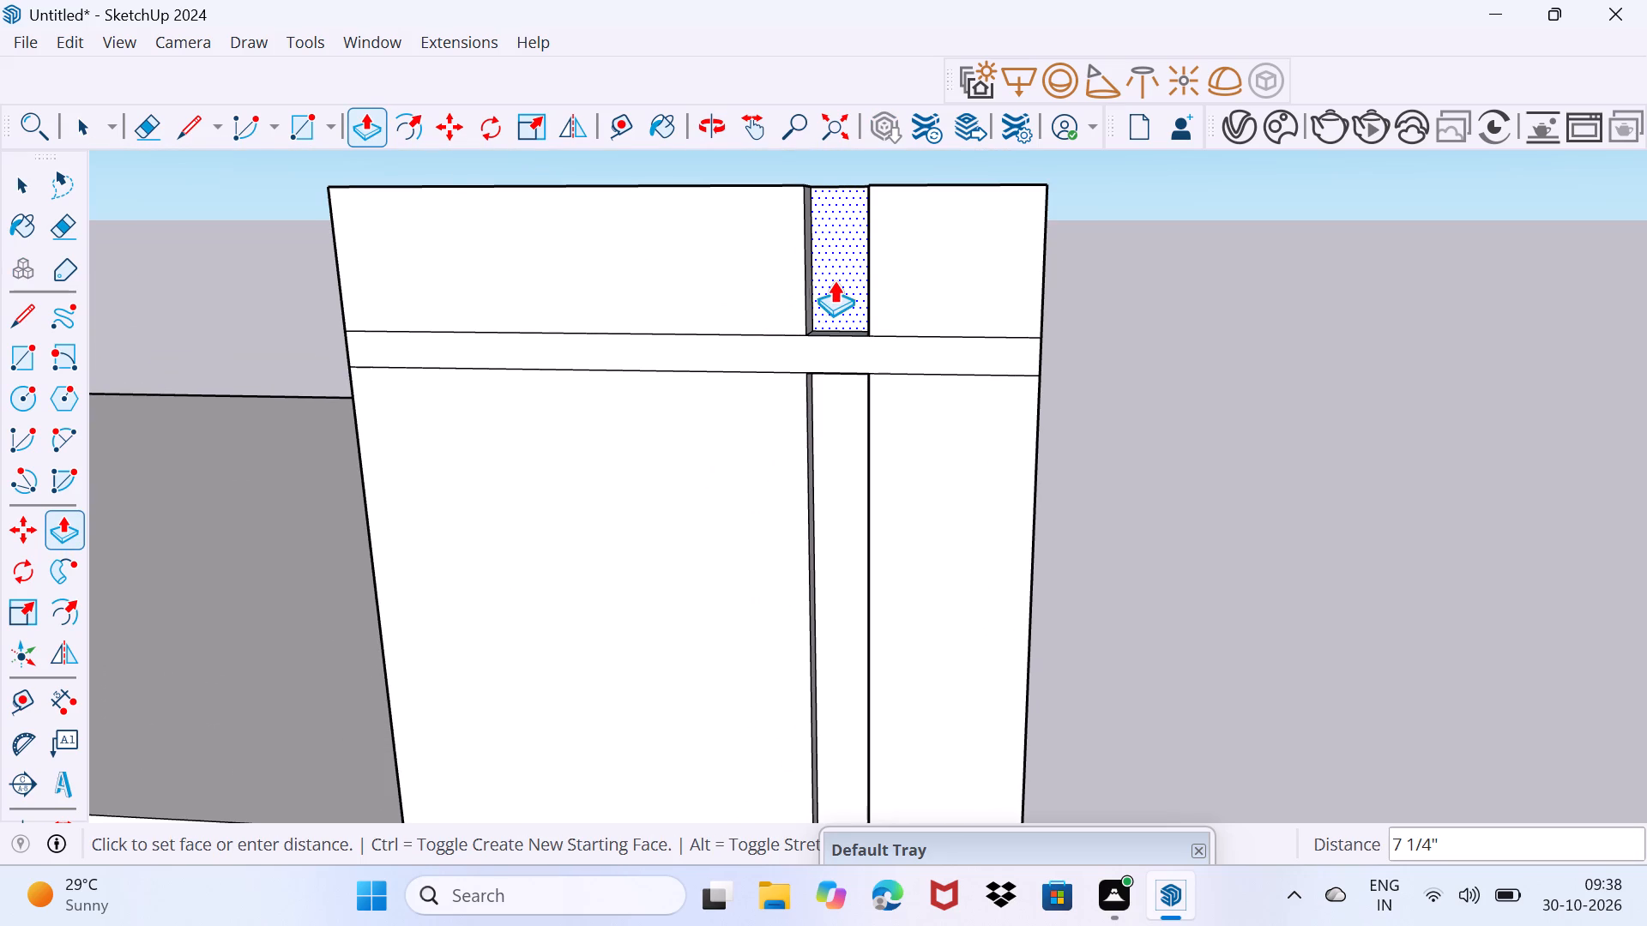
click(837, 407)
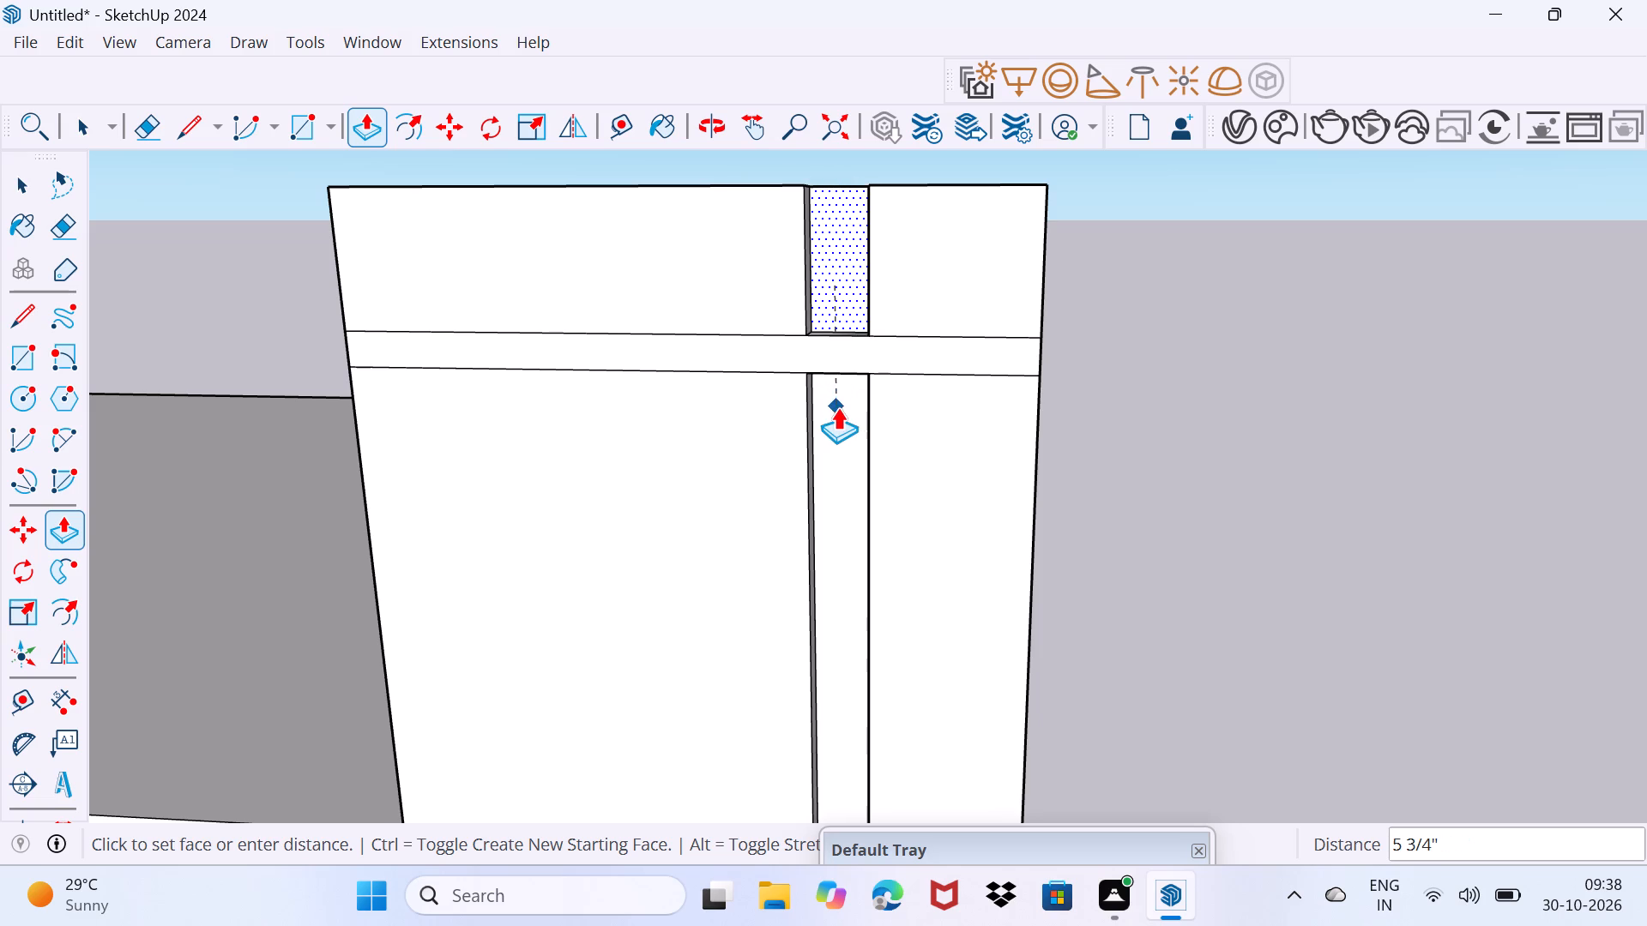
key(space)
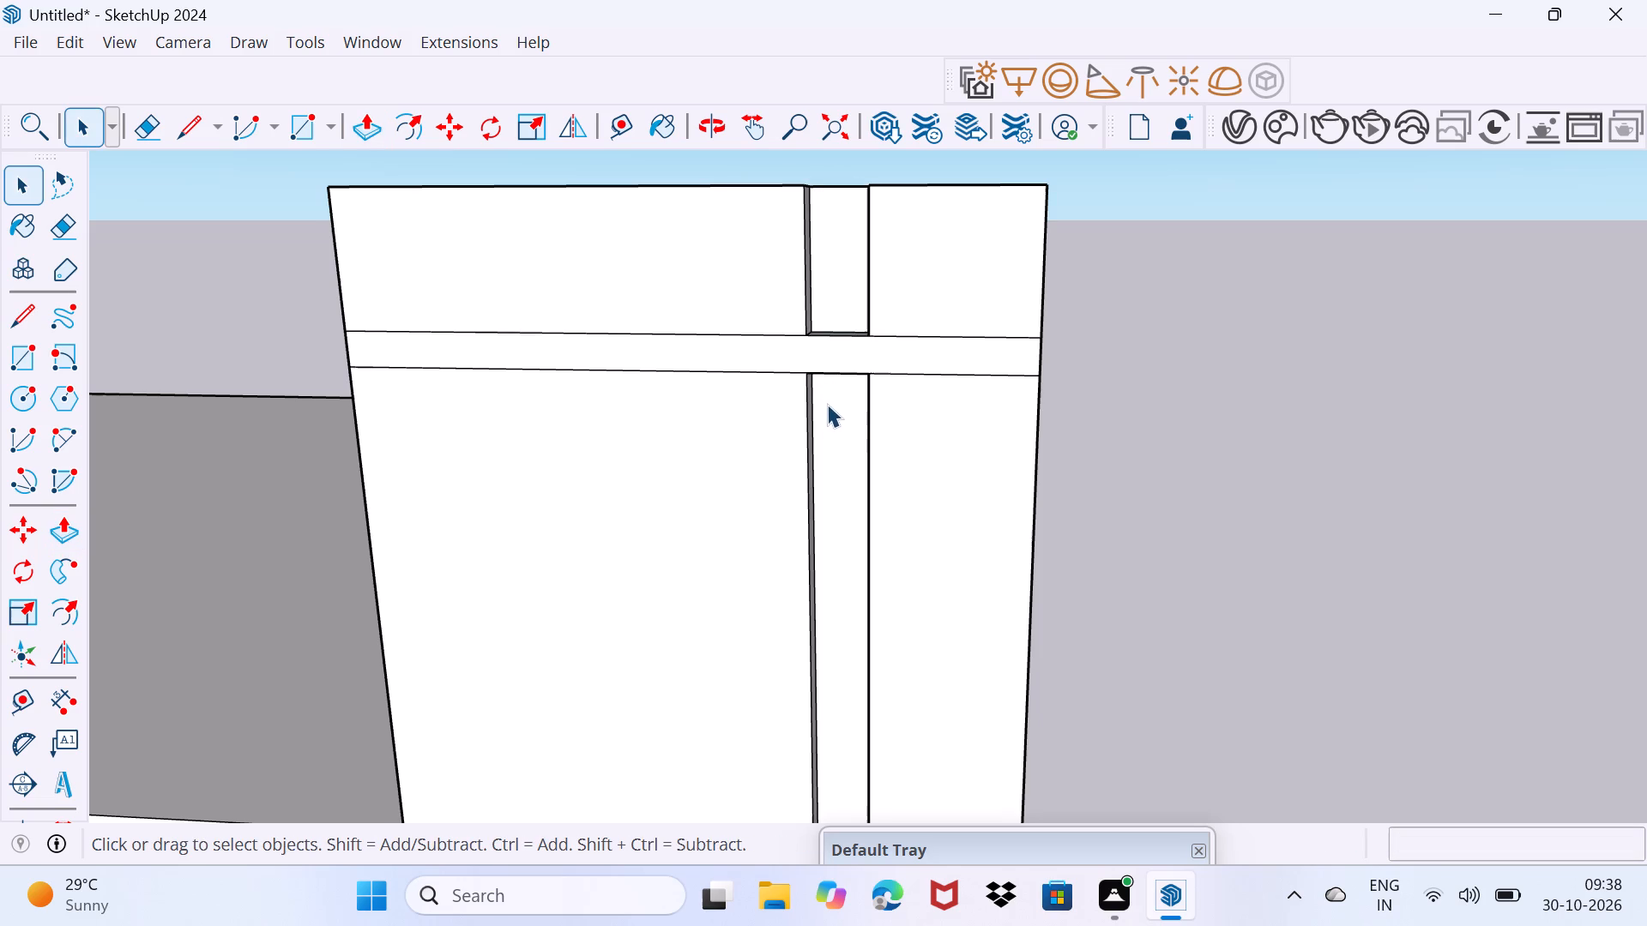
Pull the tower's narrow band outward 1' on the front face and on the adjacent side facing the balconies.
middle_drag(825, 402, 848, 471)
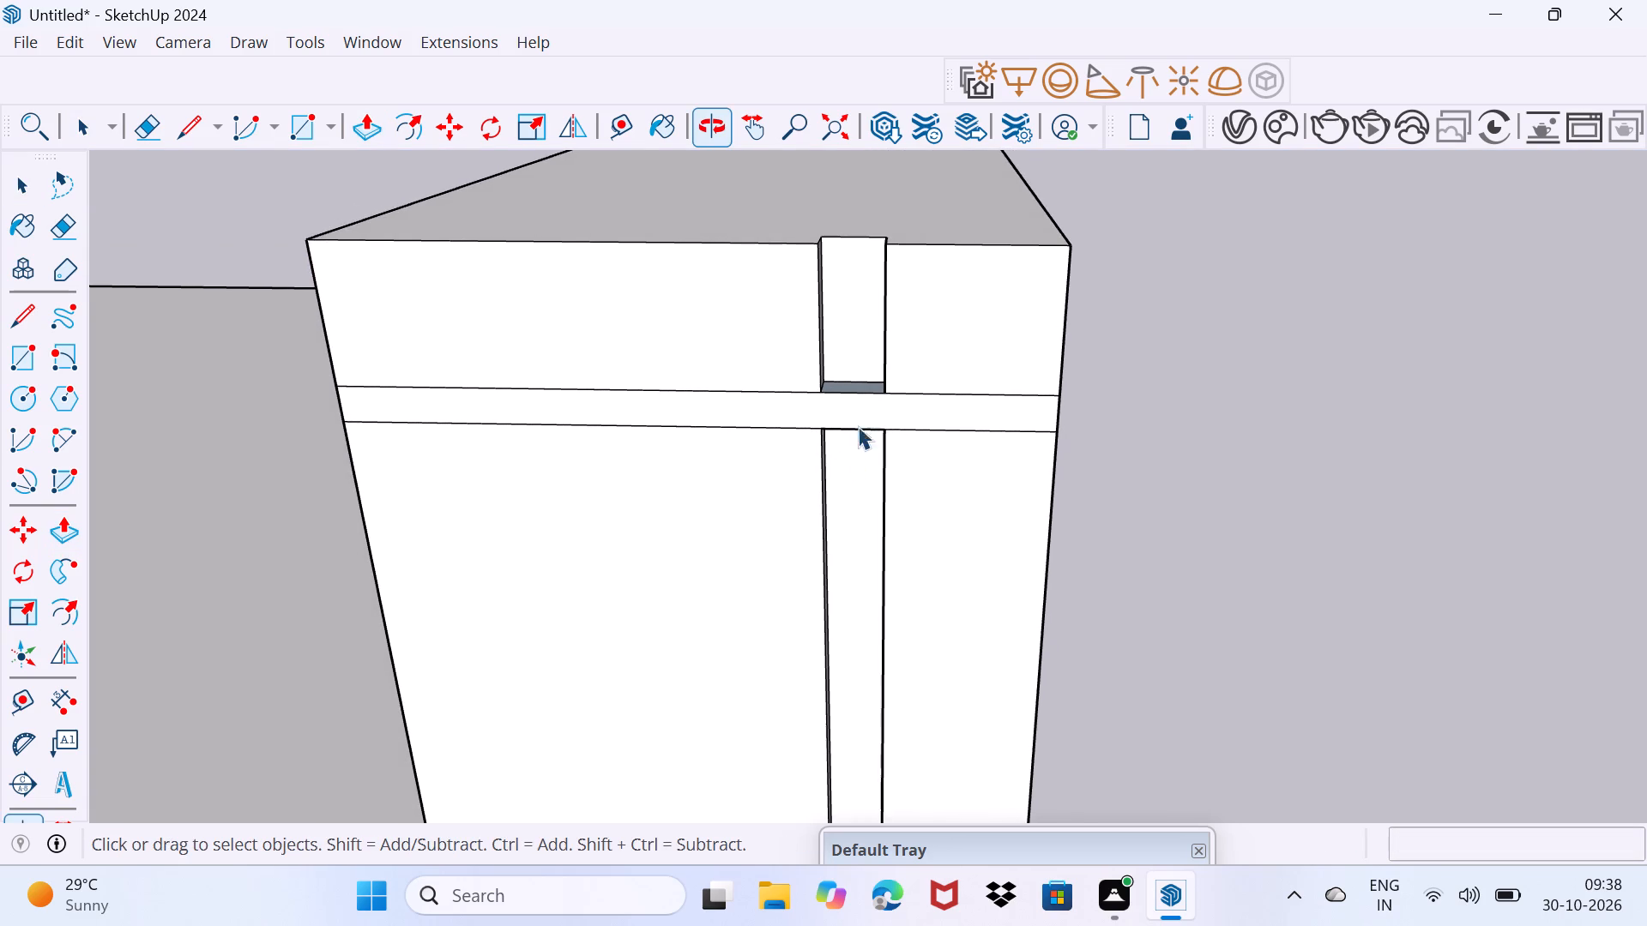
scroll(797, 340, down, 2)
middle_drag(729, 499, 803, 439)
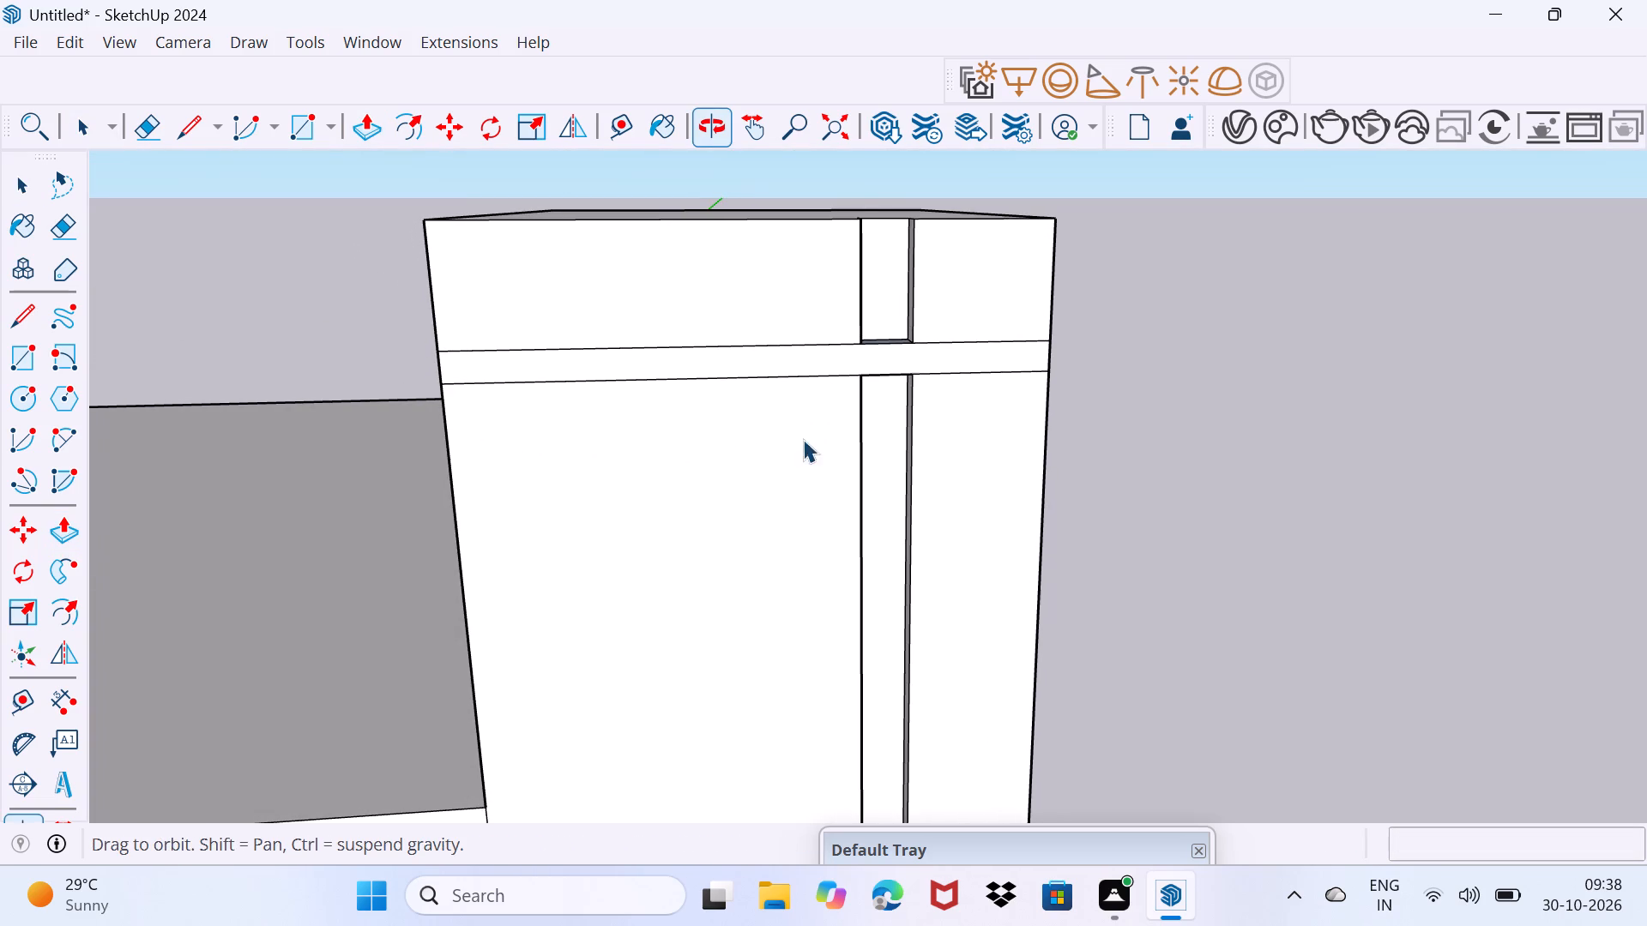
click(739, 363)
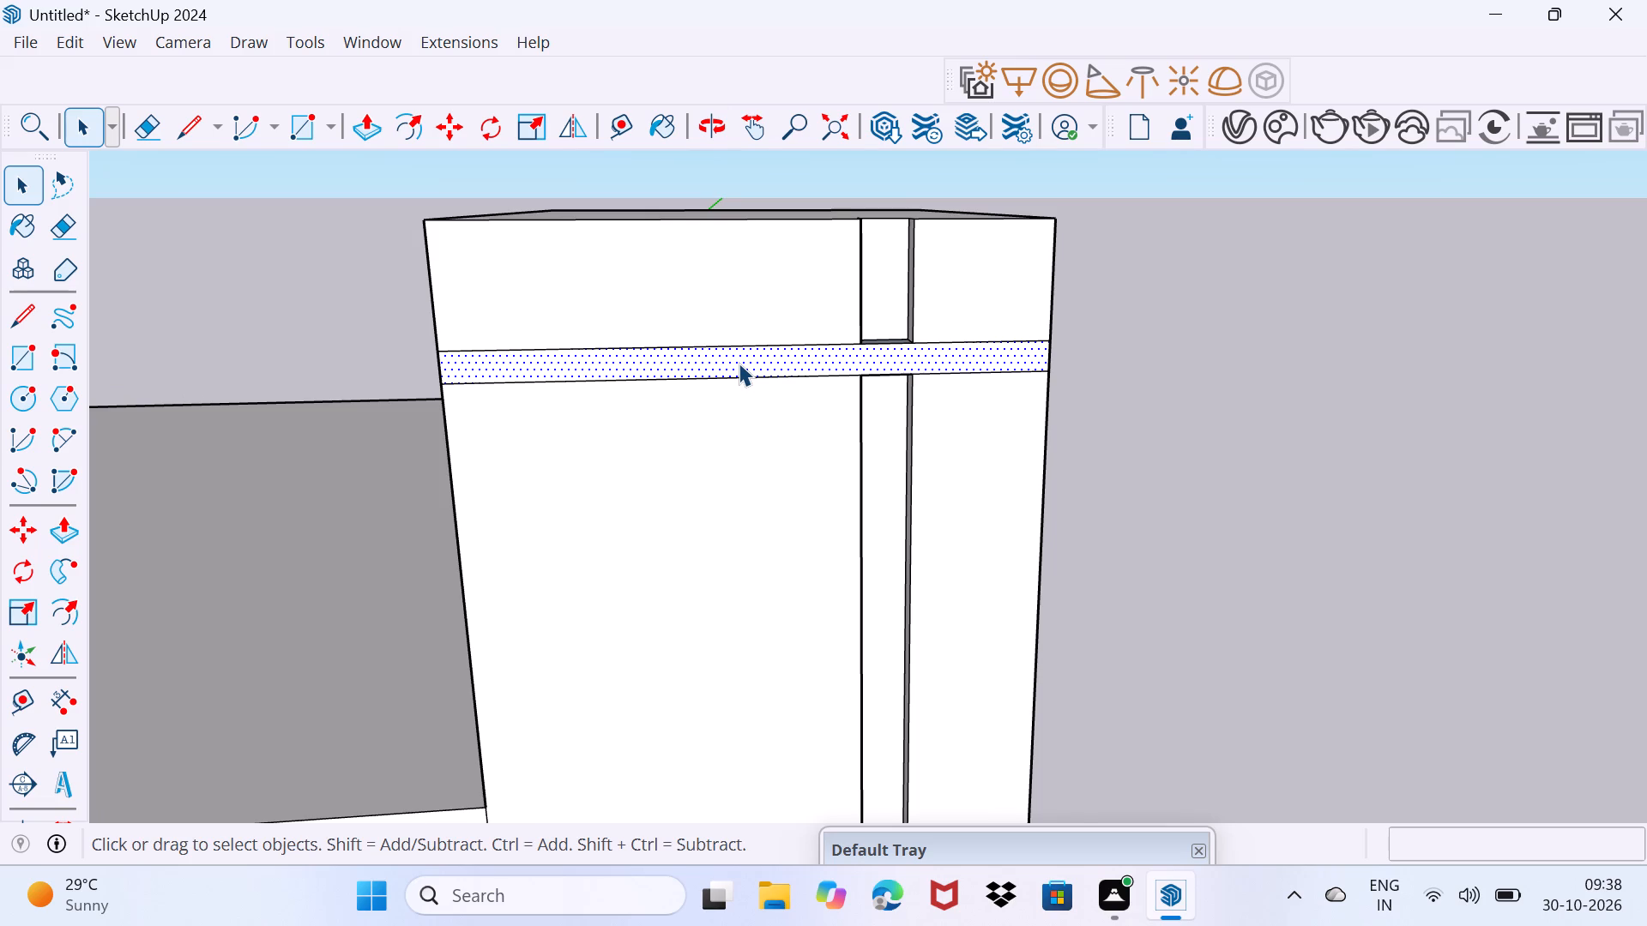
key(BackSpace)
key(p)
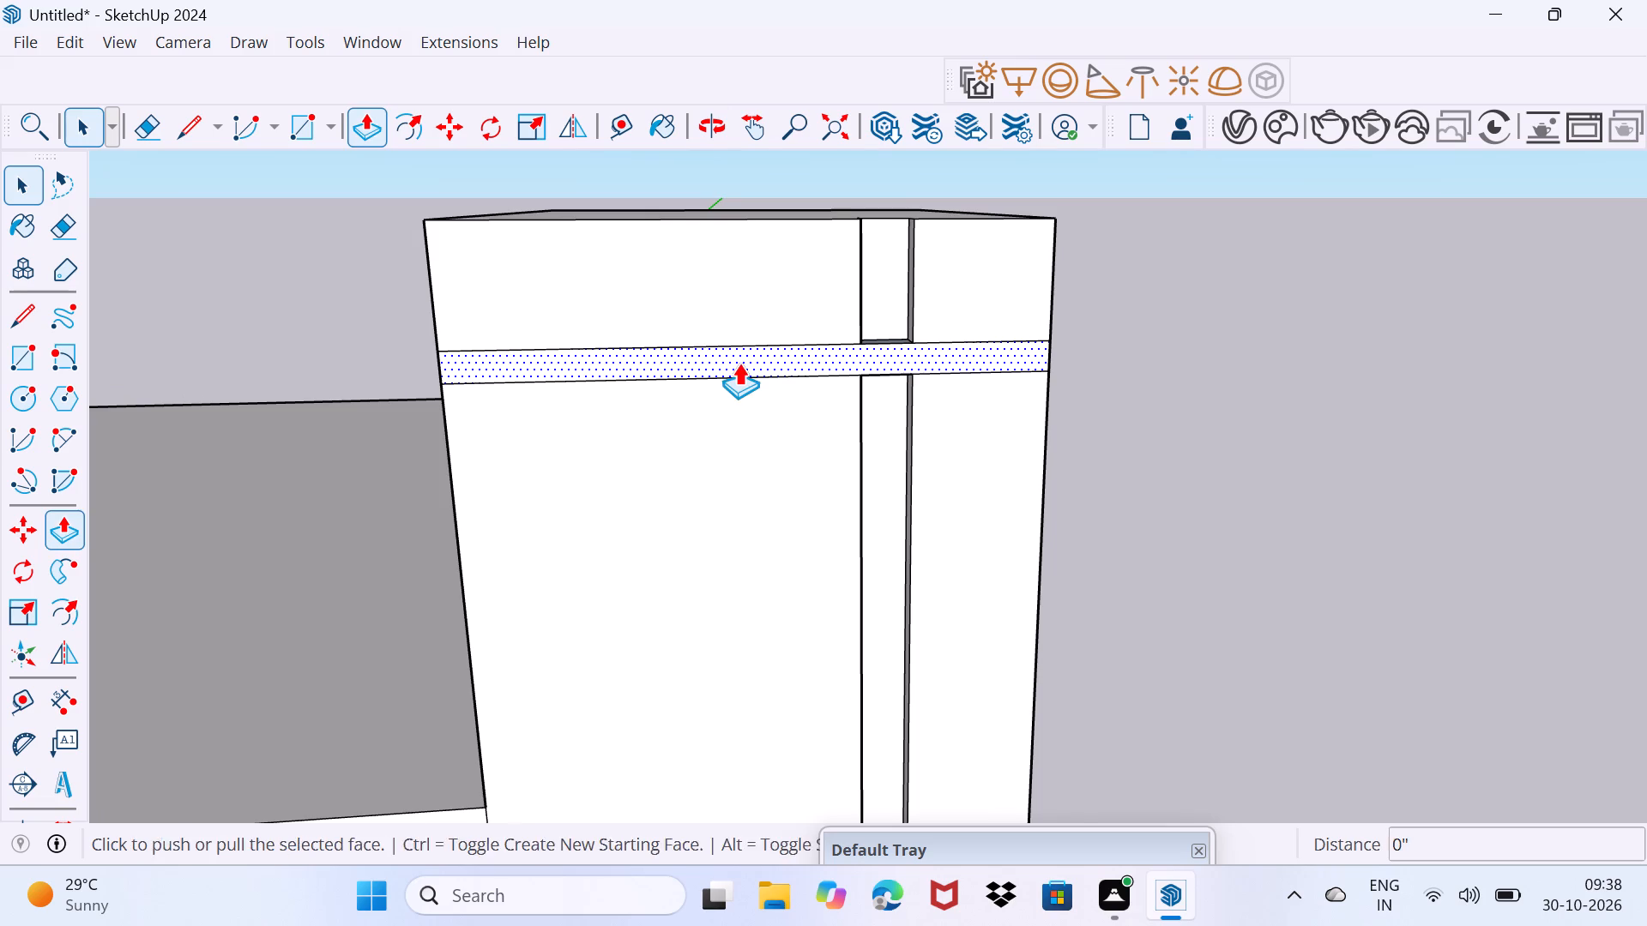
click(739, 363)
middle_drag(765, 383, 1092, 392)
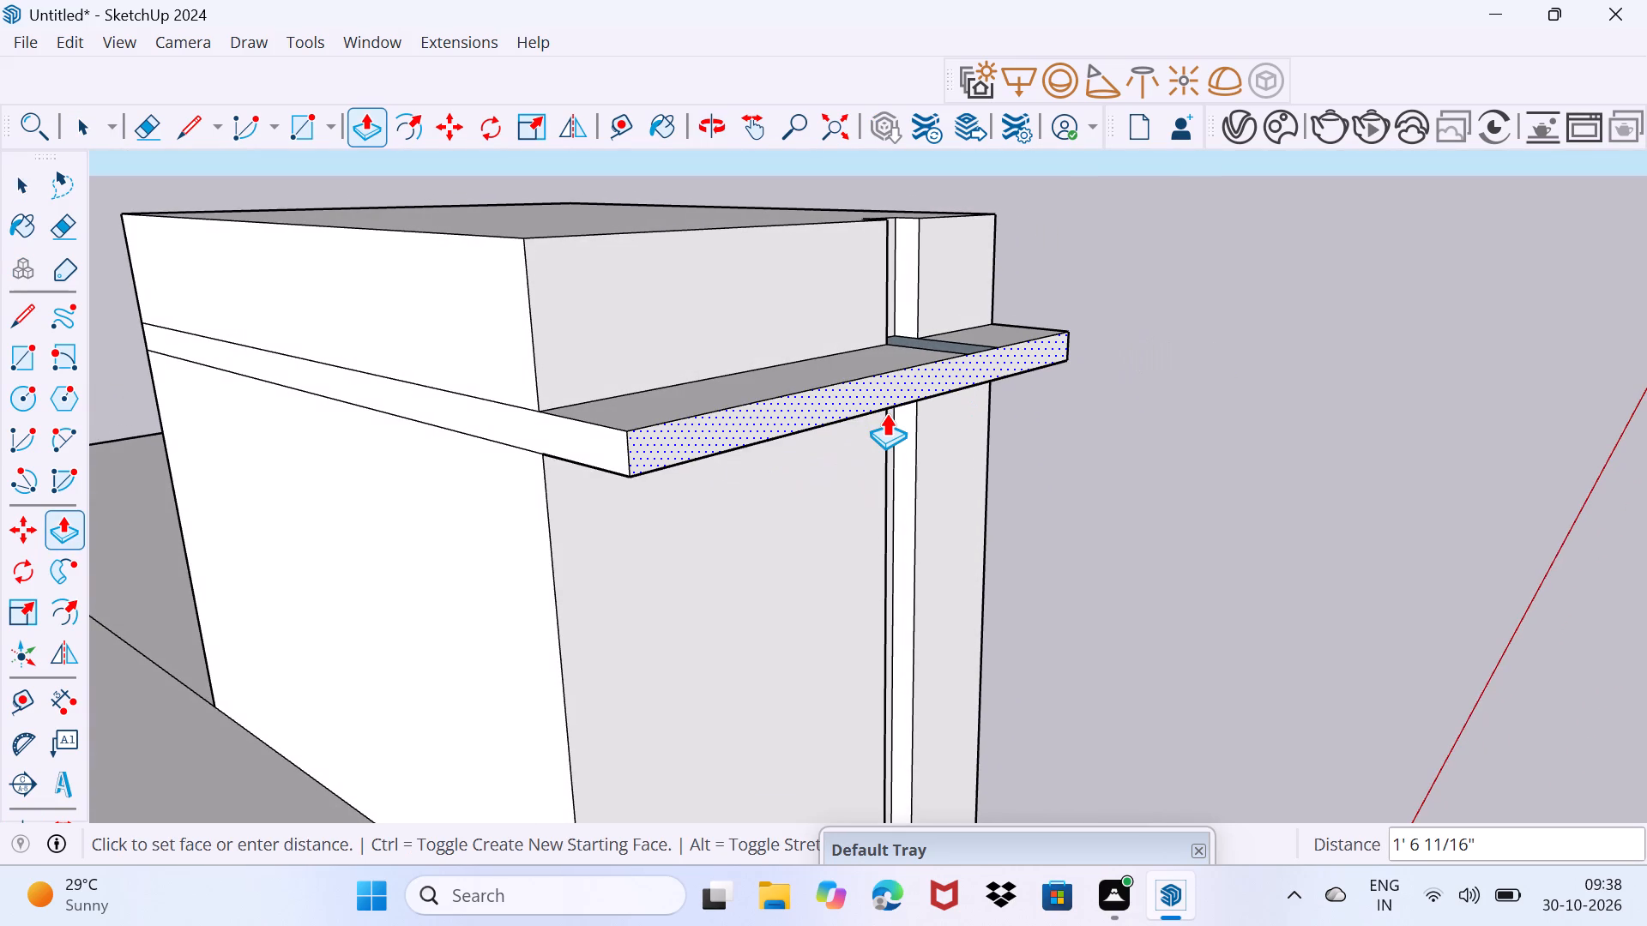
text(1')
key(Return)
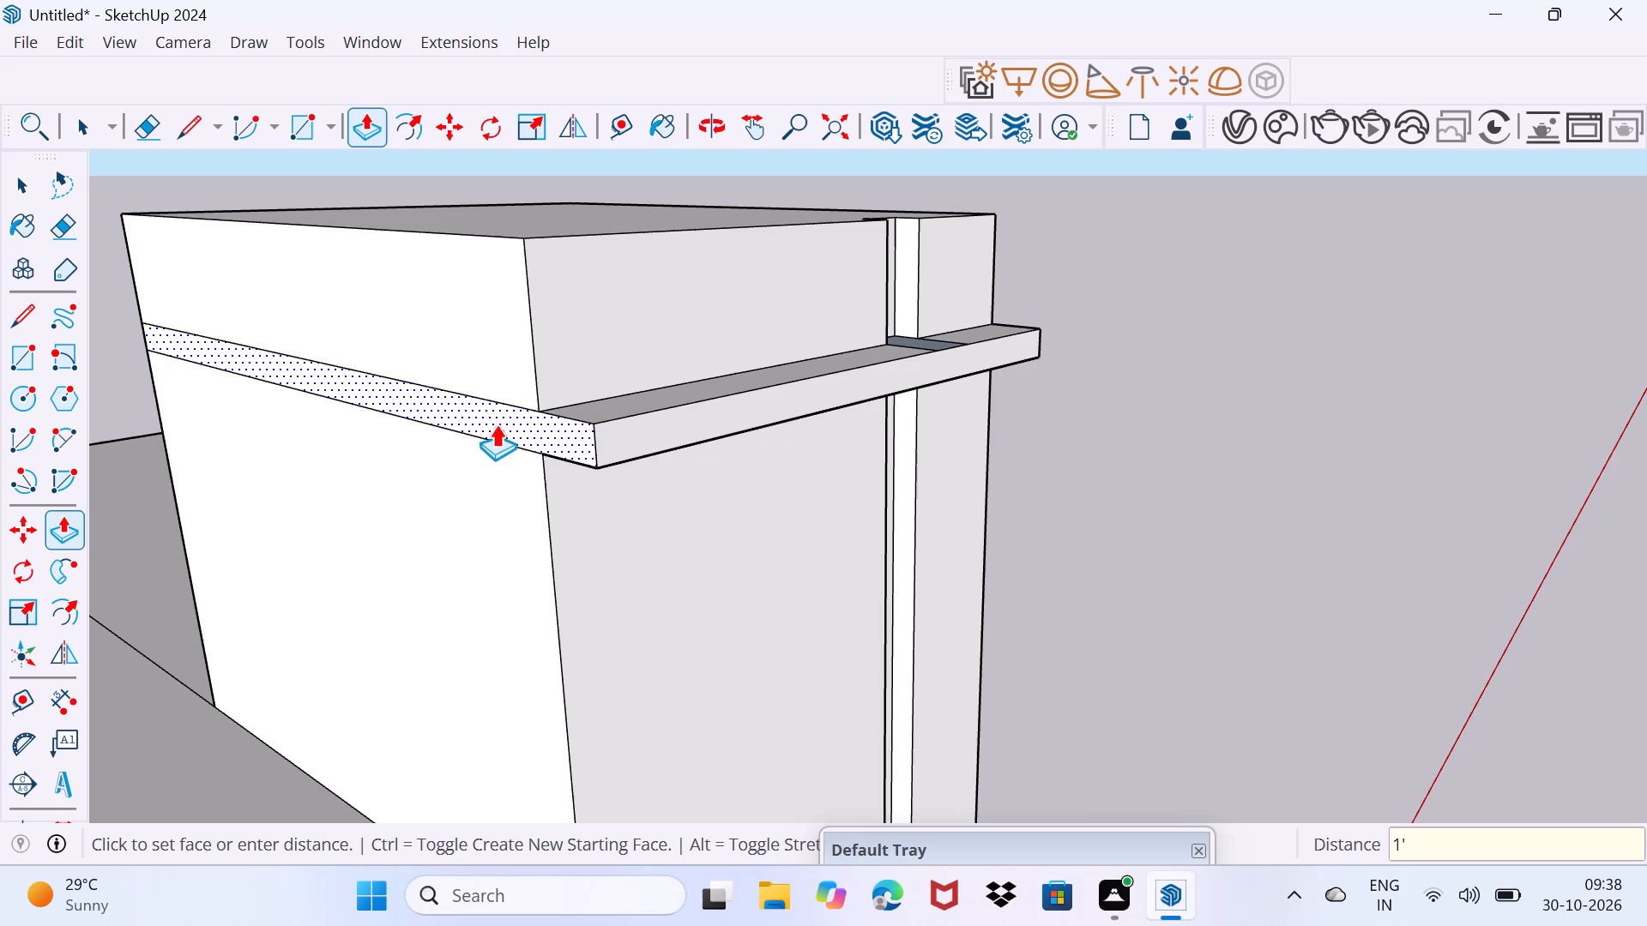
double_click(498, 424)
Erase the leftover edges on the projecting band's top and underside at the groove, and at its underside corner.
scroll(1016, 322, up, 2)
middle_drag(986, 332, 901, 466)
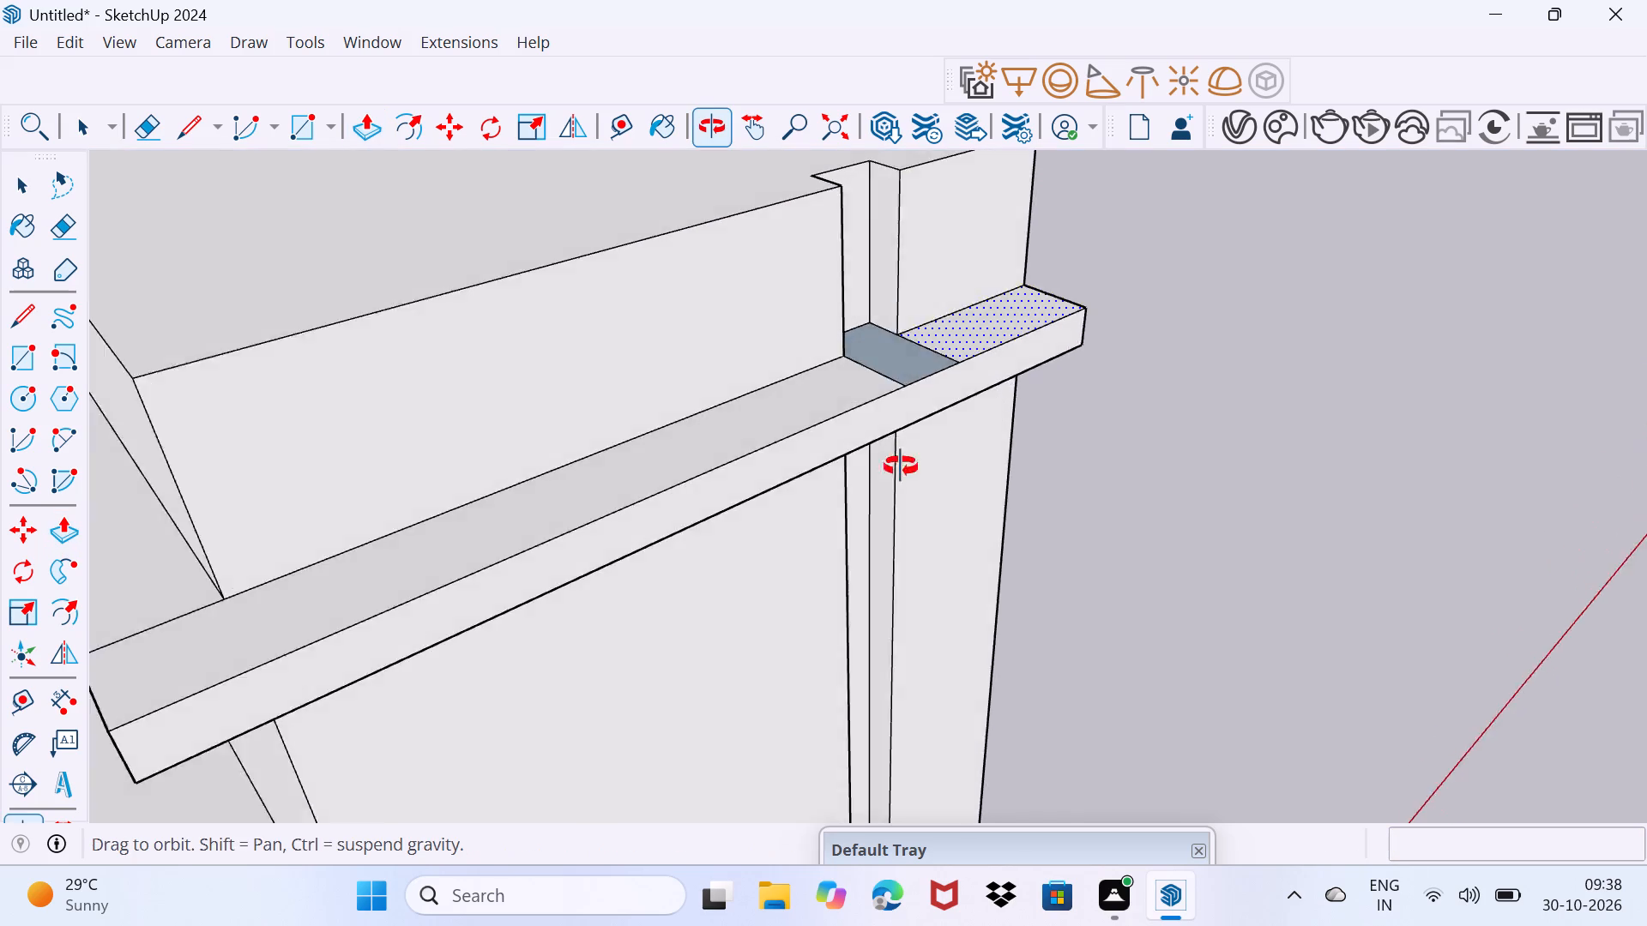
middle_drag(901, 466, 813, 472)
key(space)
key(e)
click(881, 387)
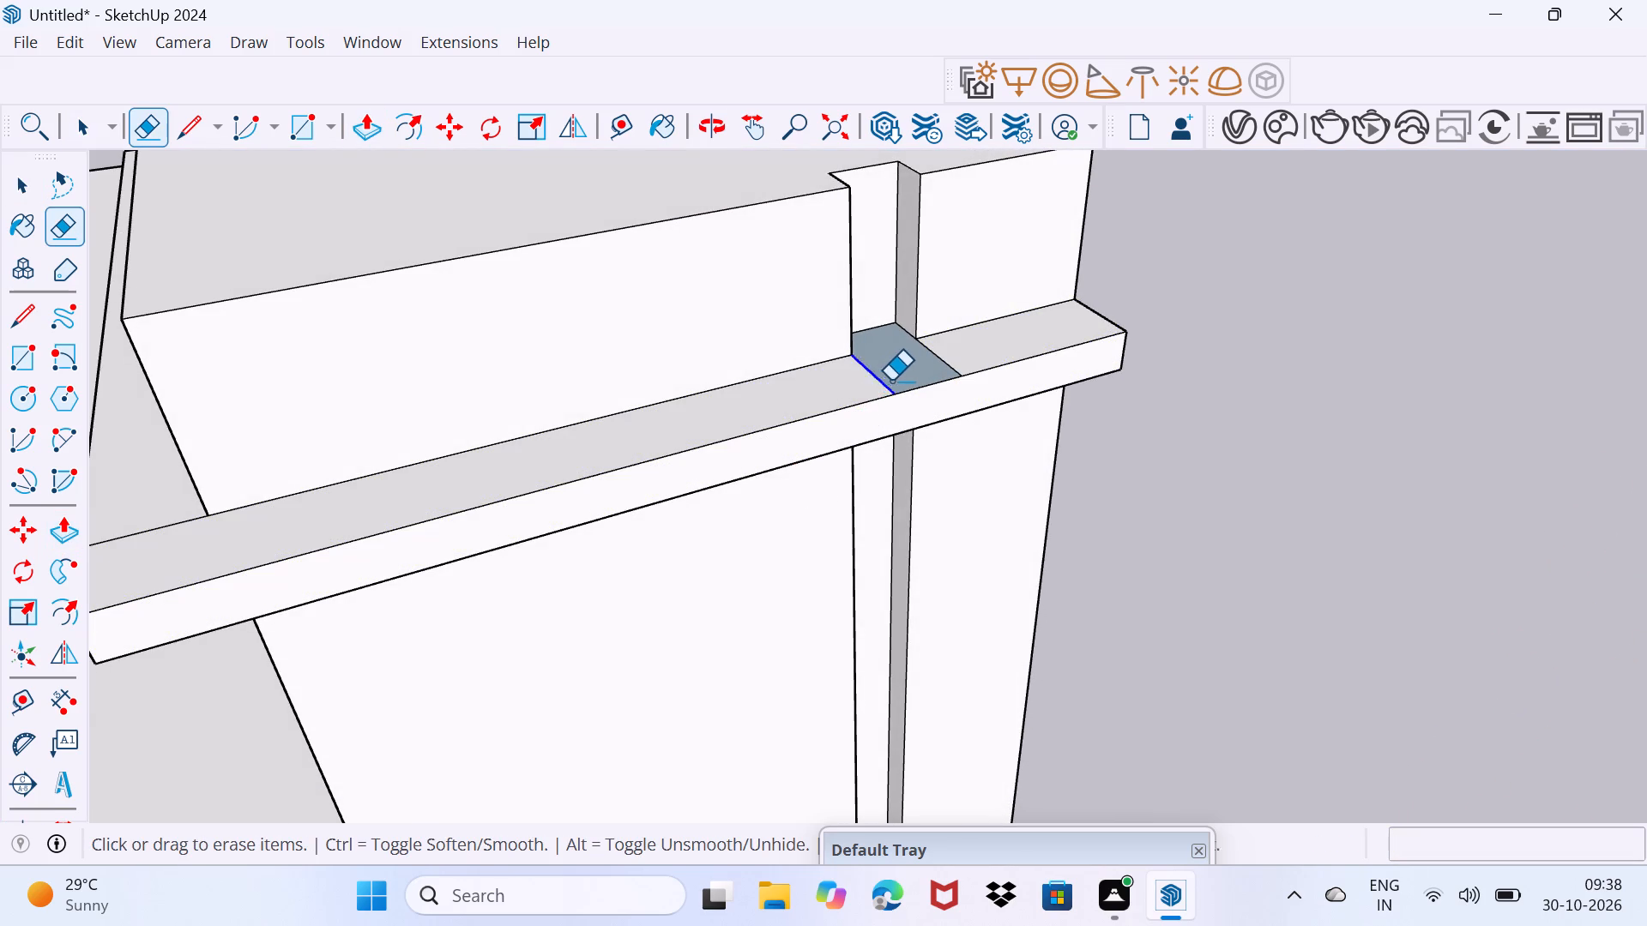
click(944, 364)
middle_drag(916, 452, 894, 184)
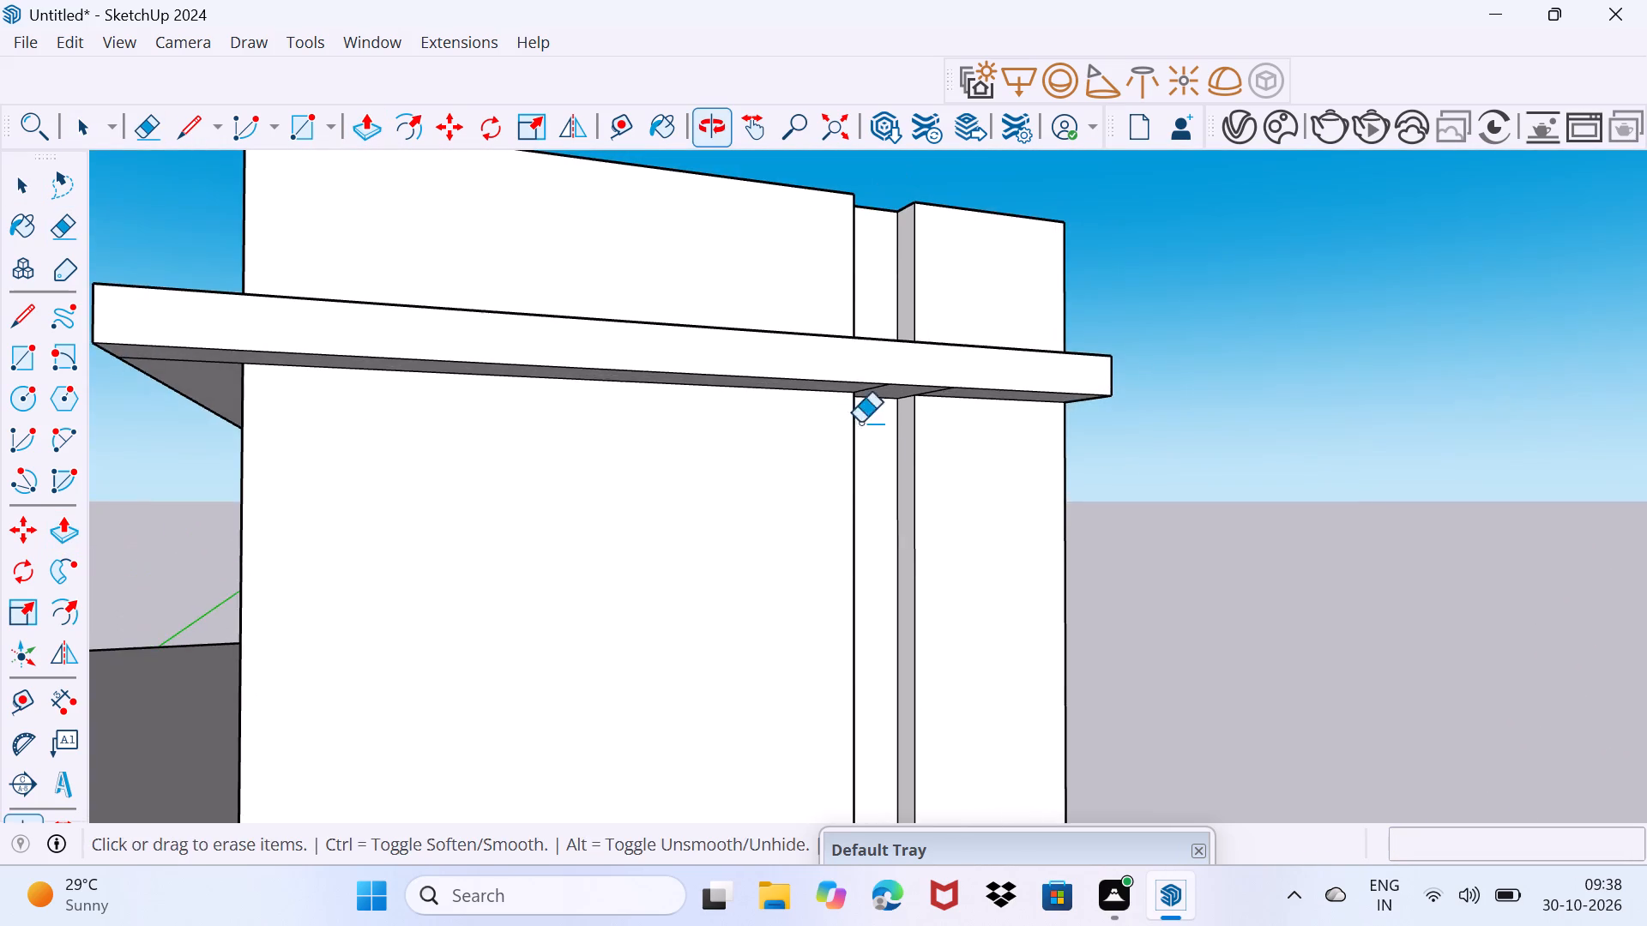
middle_drag(875, 436, 877, 357)
click(876, 350)
click(933, 358)
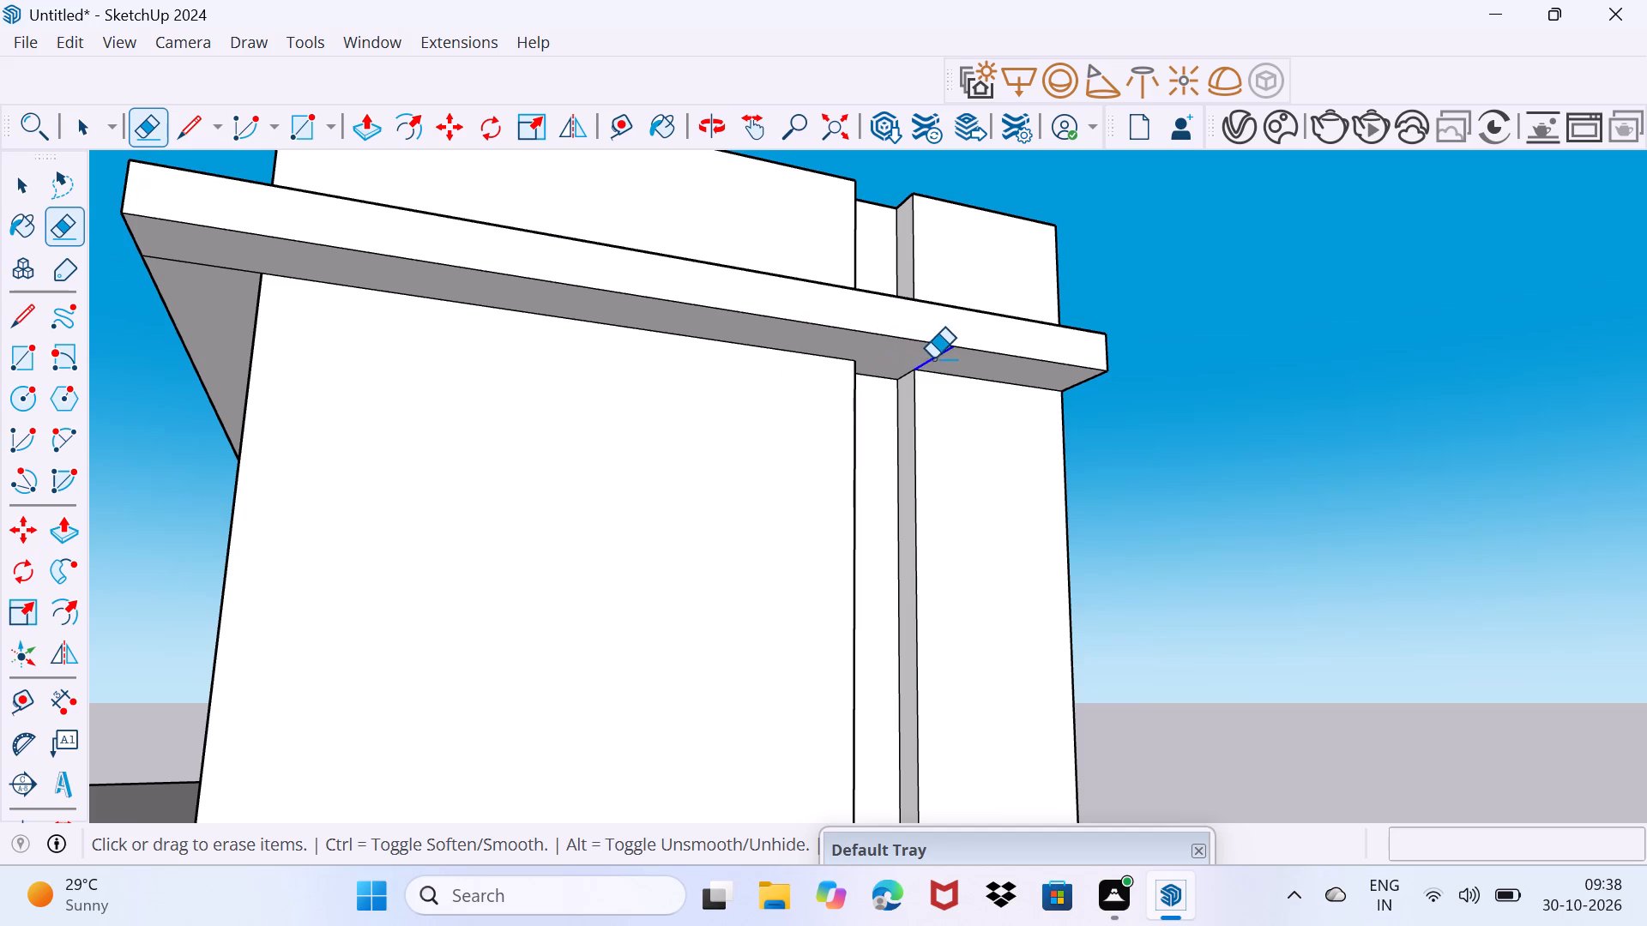
middle_drag(526, 358, 828, 382)
middle_drag(771, 331, 774, 333)
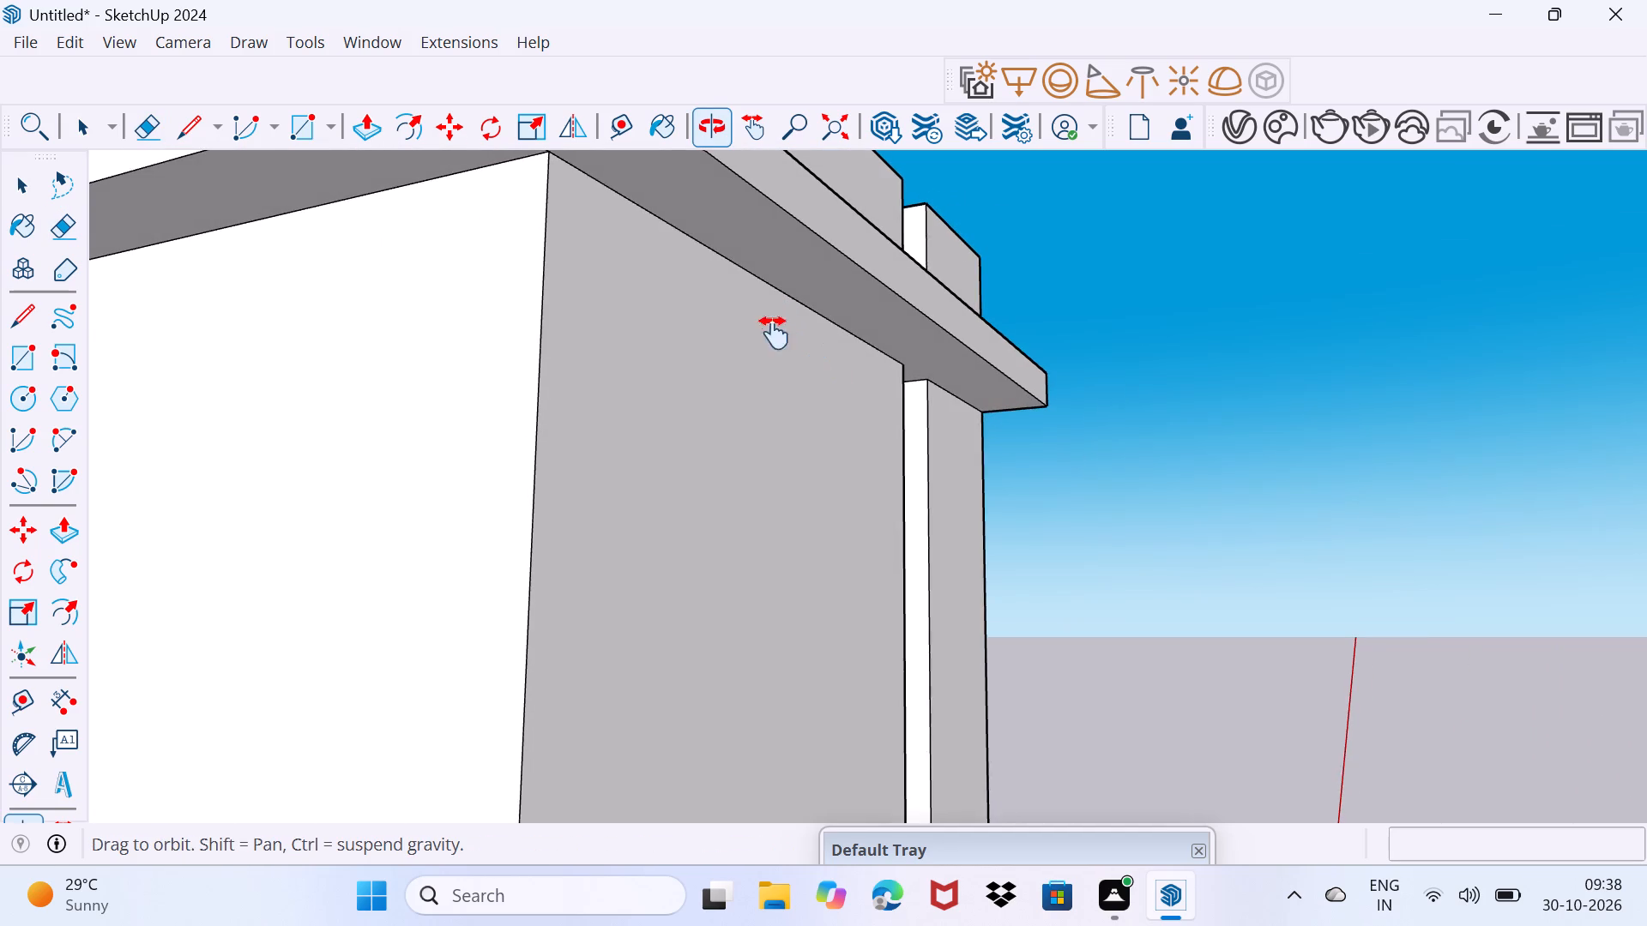
middle_drag(774, 333, 856, 556)
middle_drag(718, 546, 708, 466)
click(627, 334)
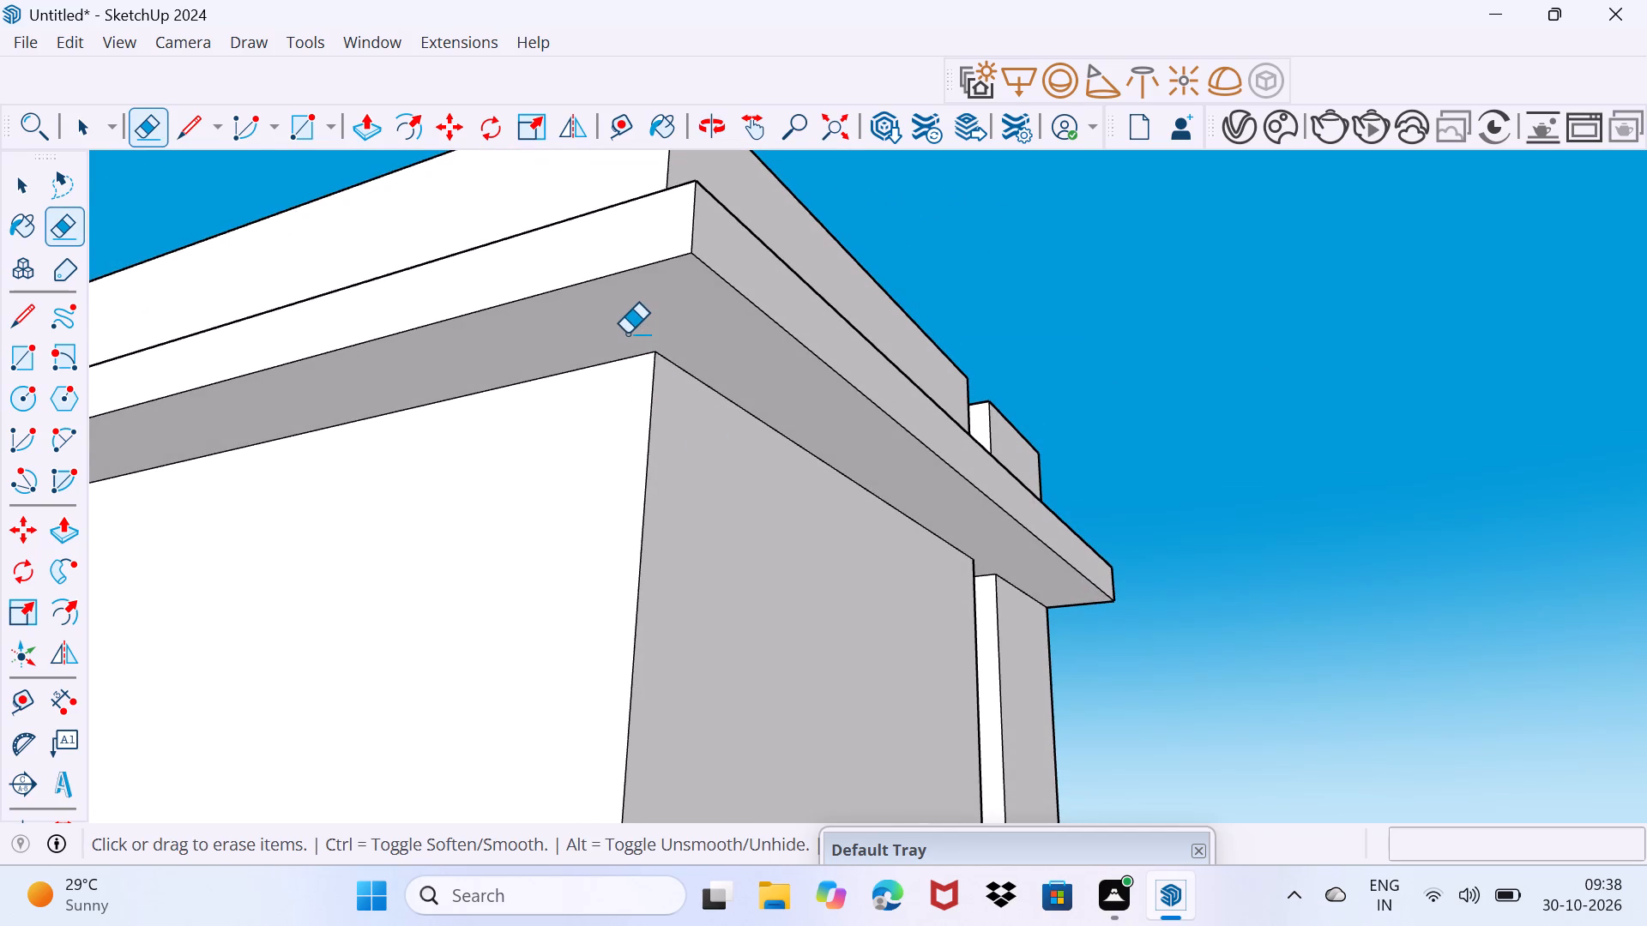
key(space)
Draw a tall rectangle about 2' 9" by 22' 11" on the tower's front, between the groove and the balcony-side edge.
scroll(644, 395, down, 13)
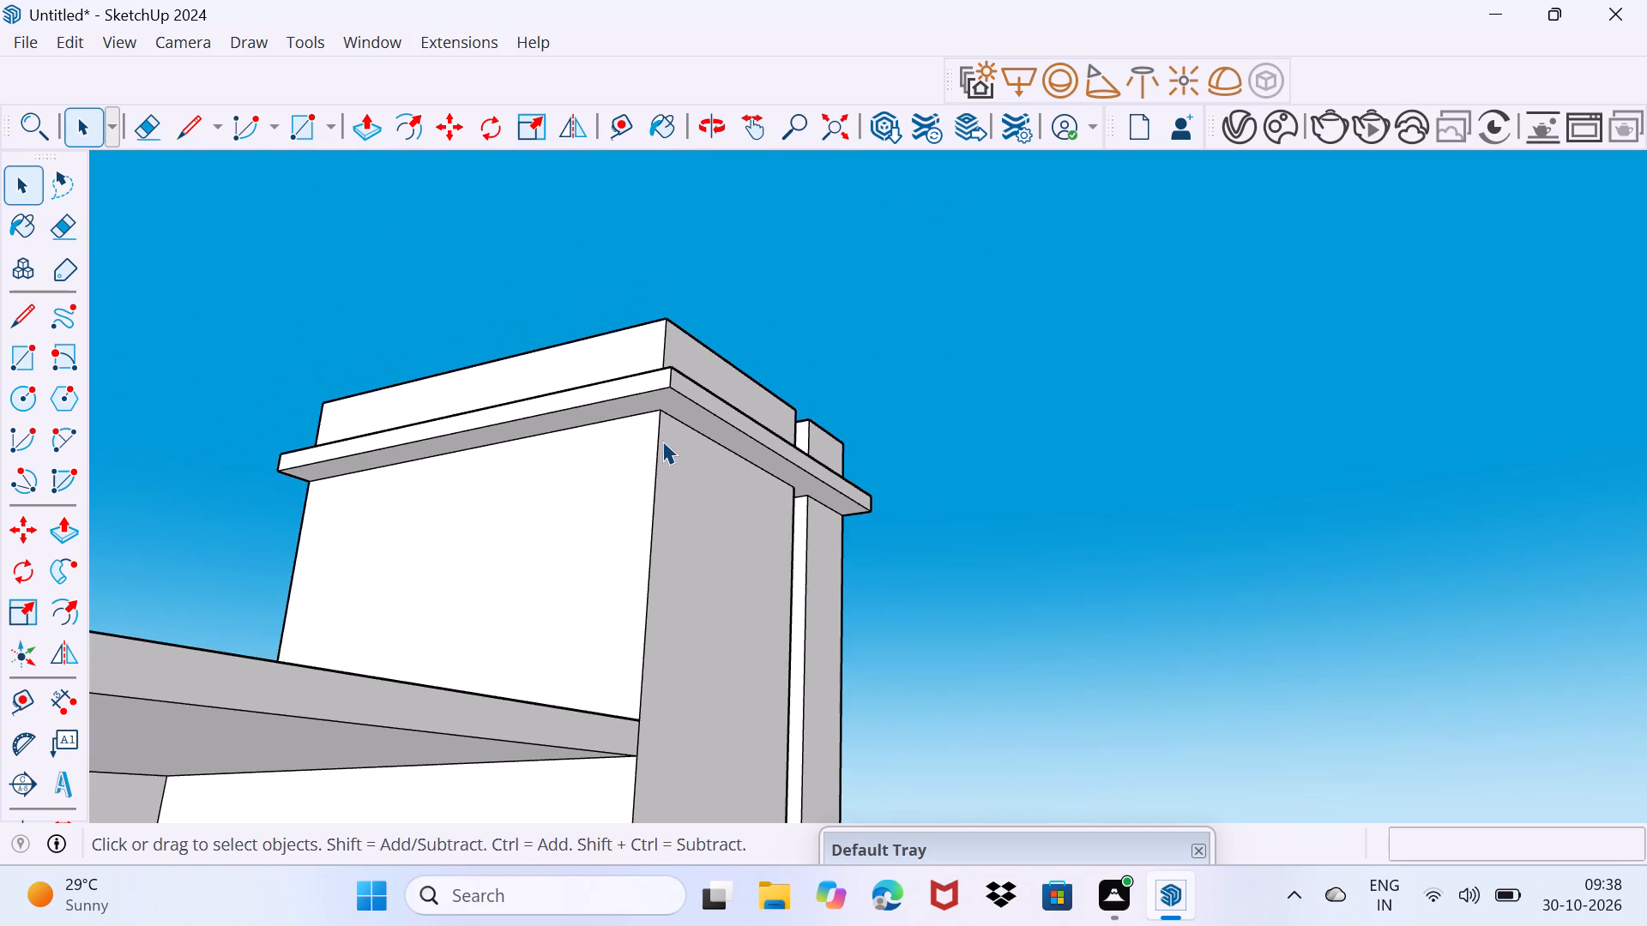
scroll(665, 435, down, 3)
middle_drag(809, 514, 549, 470)
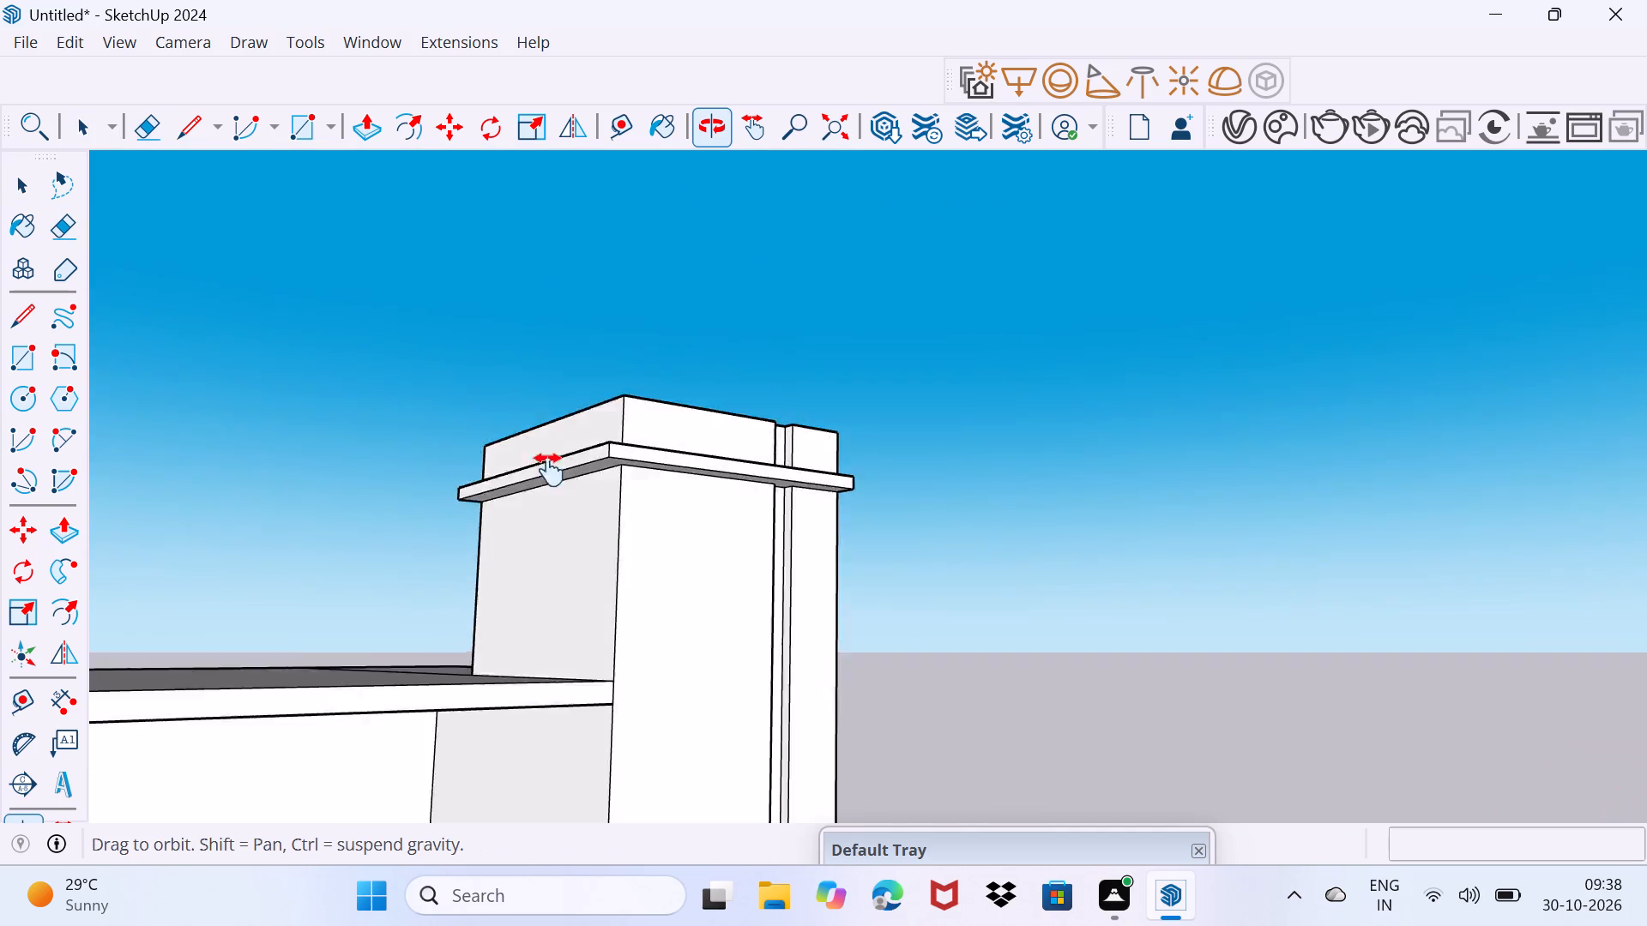
middle_drag(549, 470, 510, 424)
scroll(517, 433, down, 6)
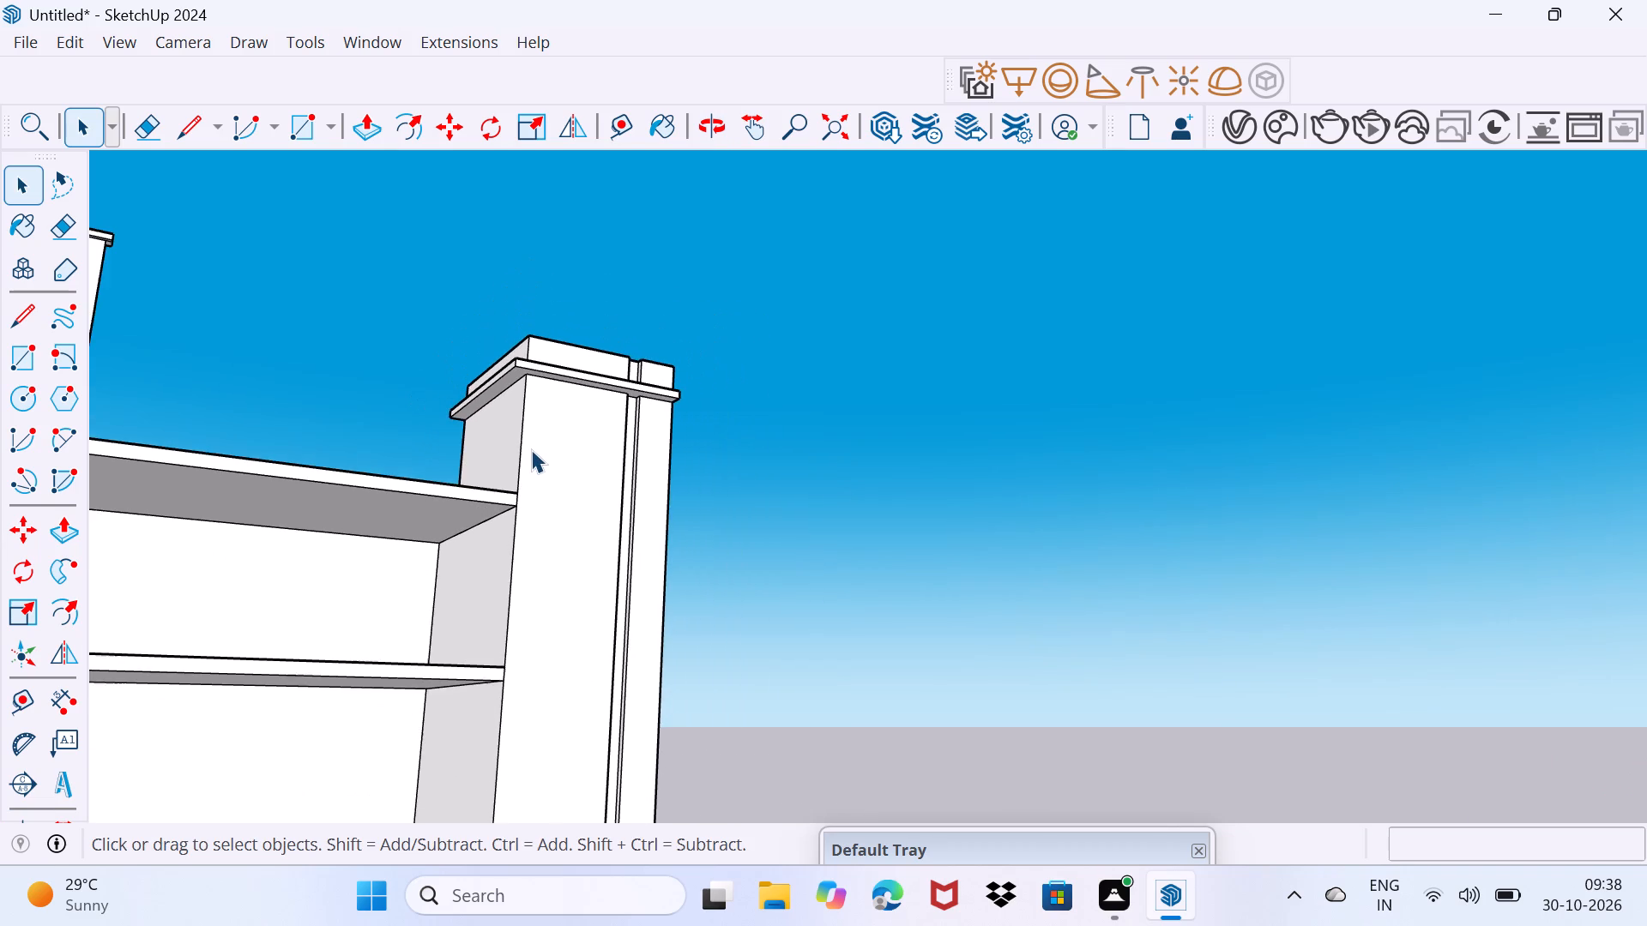
middle_drag(518, 453, 404, 358)
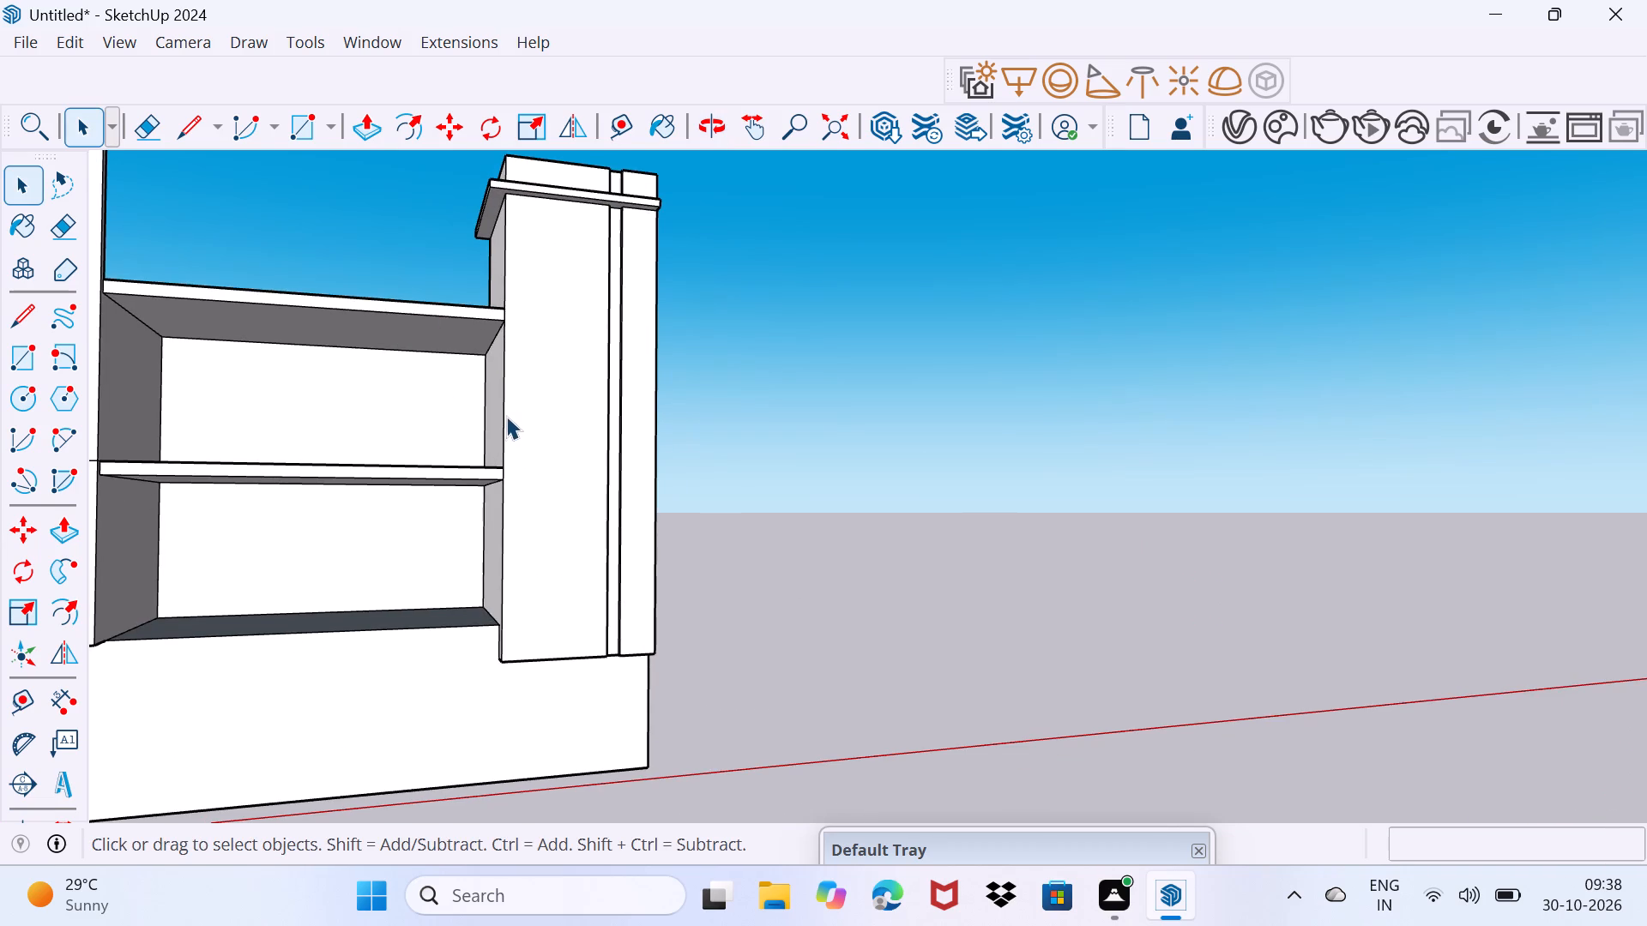
key(r)
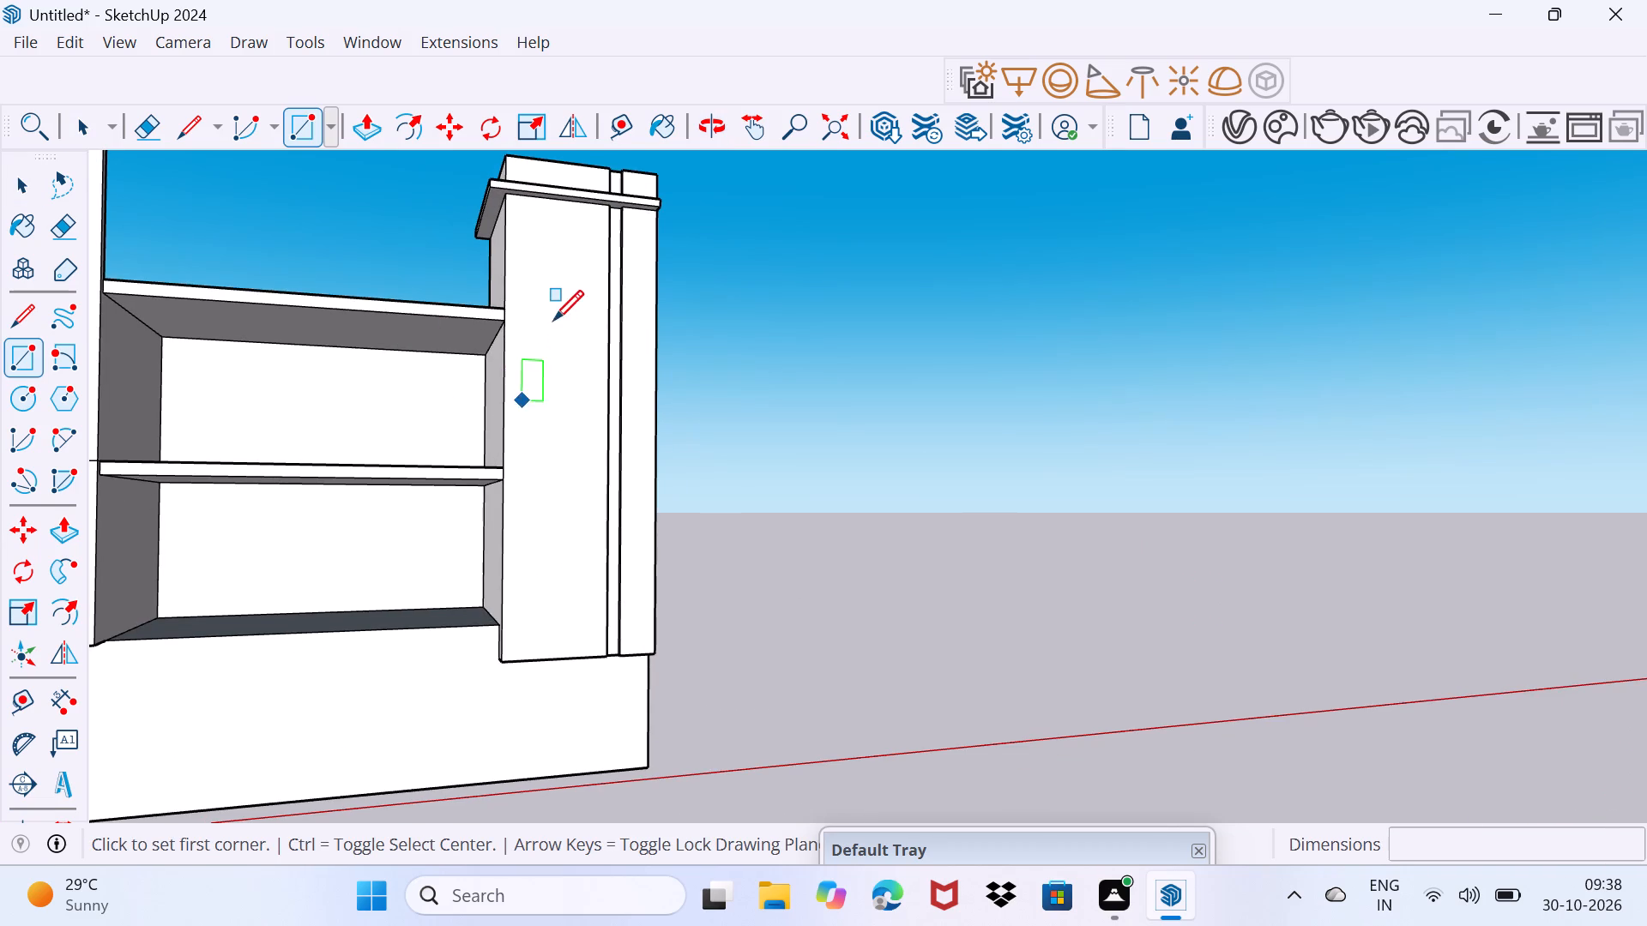
middle_drag(536, 292, 509, 313)
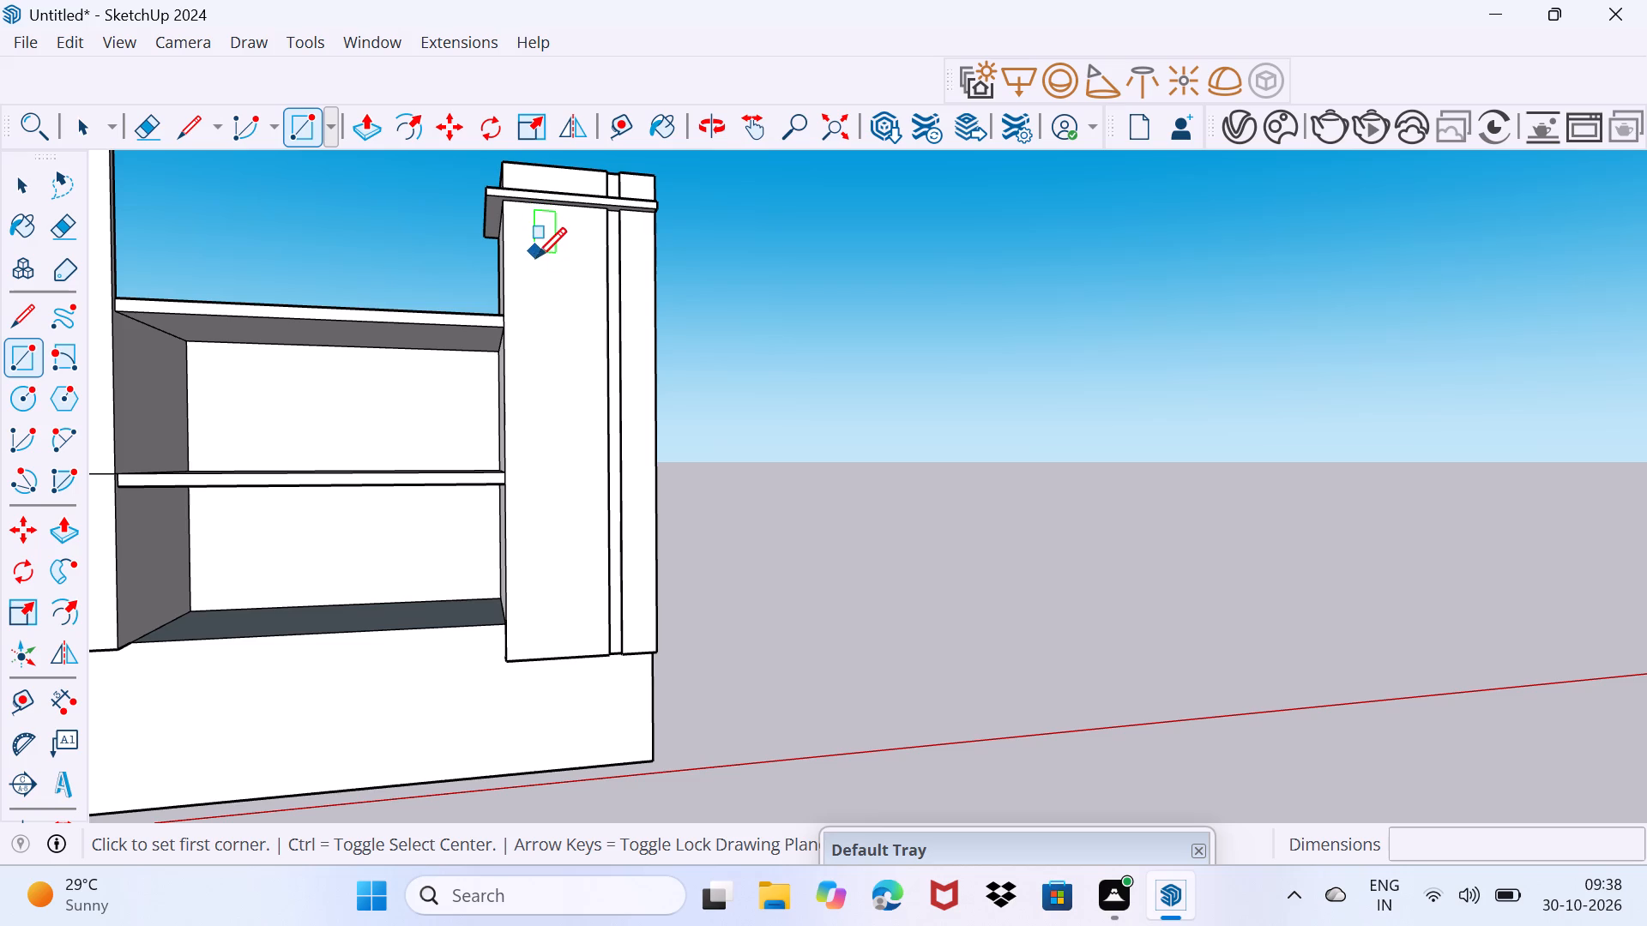
click(536, 258)
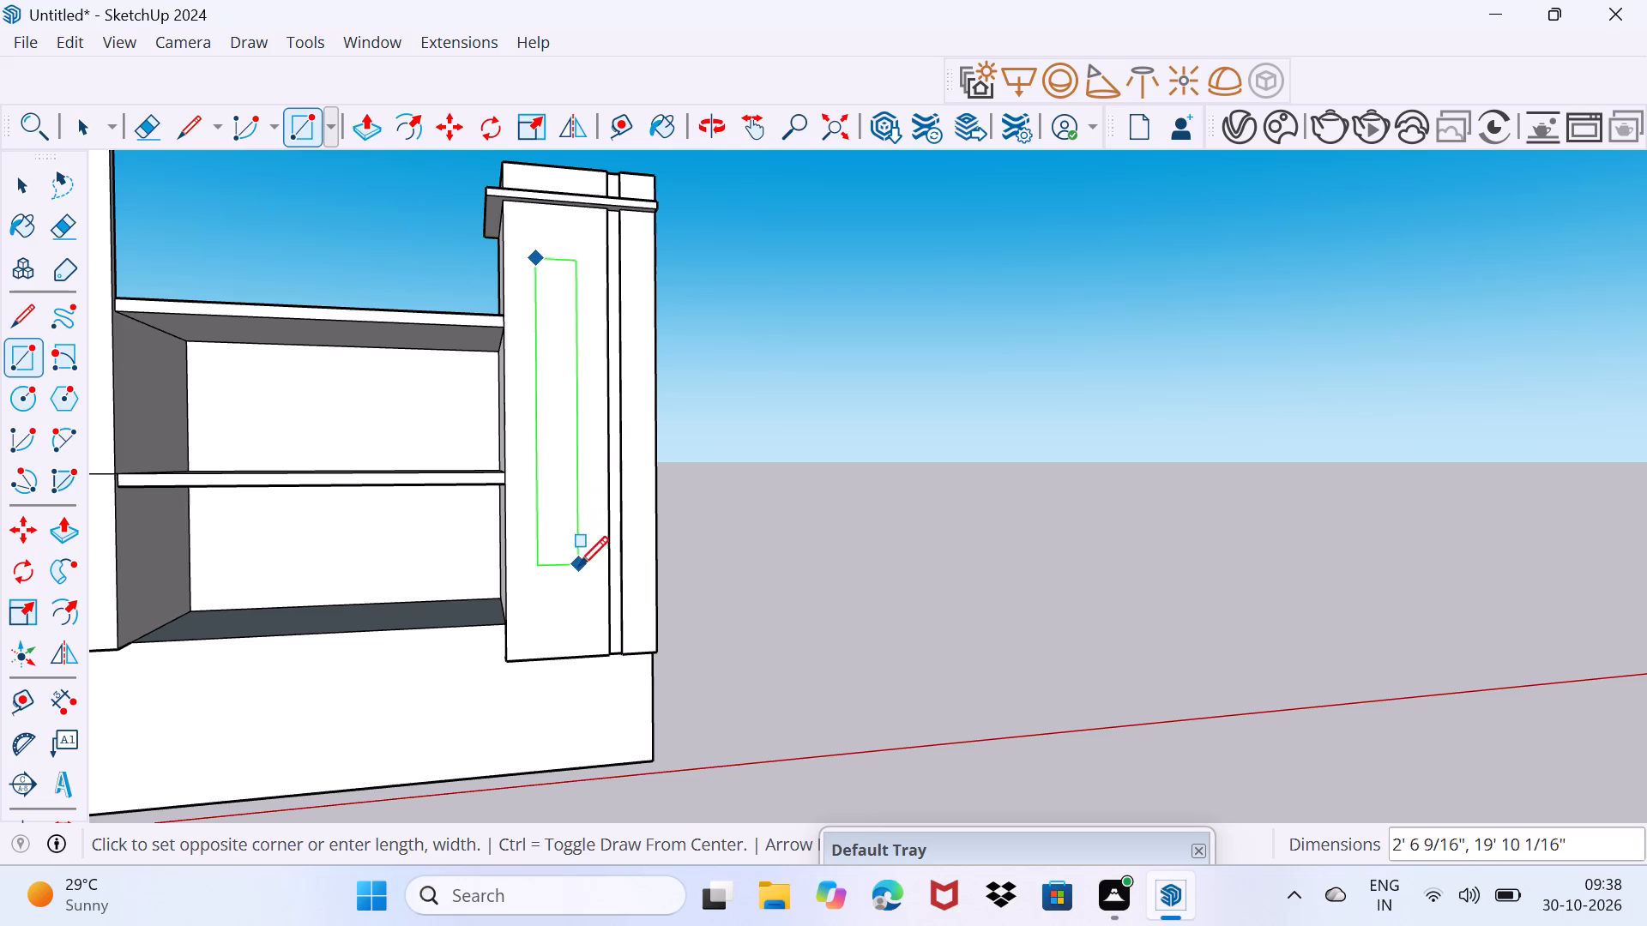
click(582, 611)
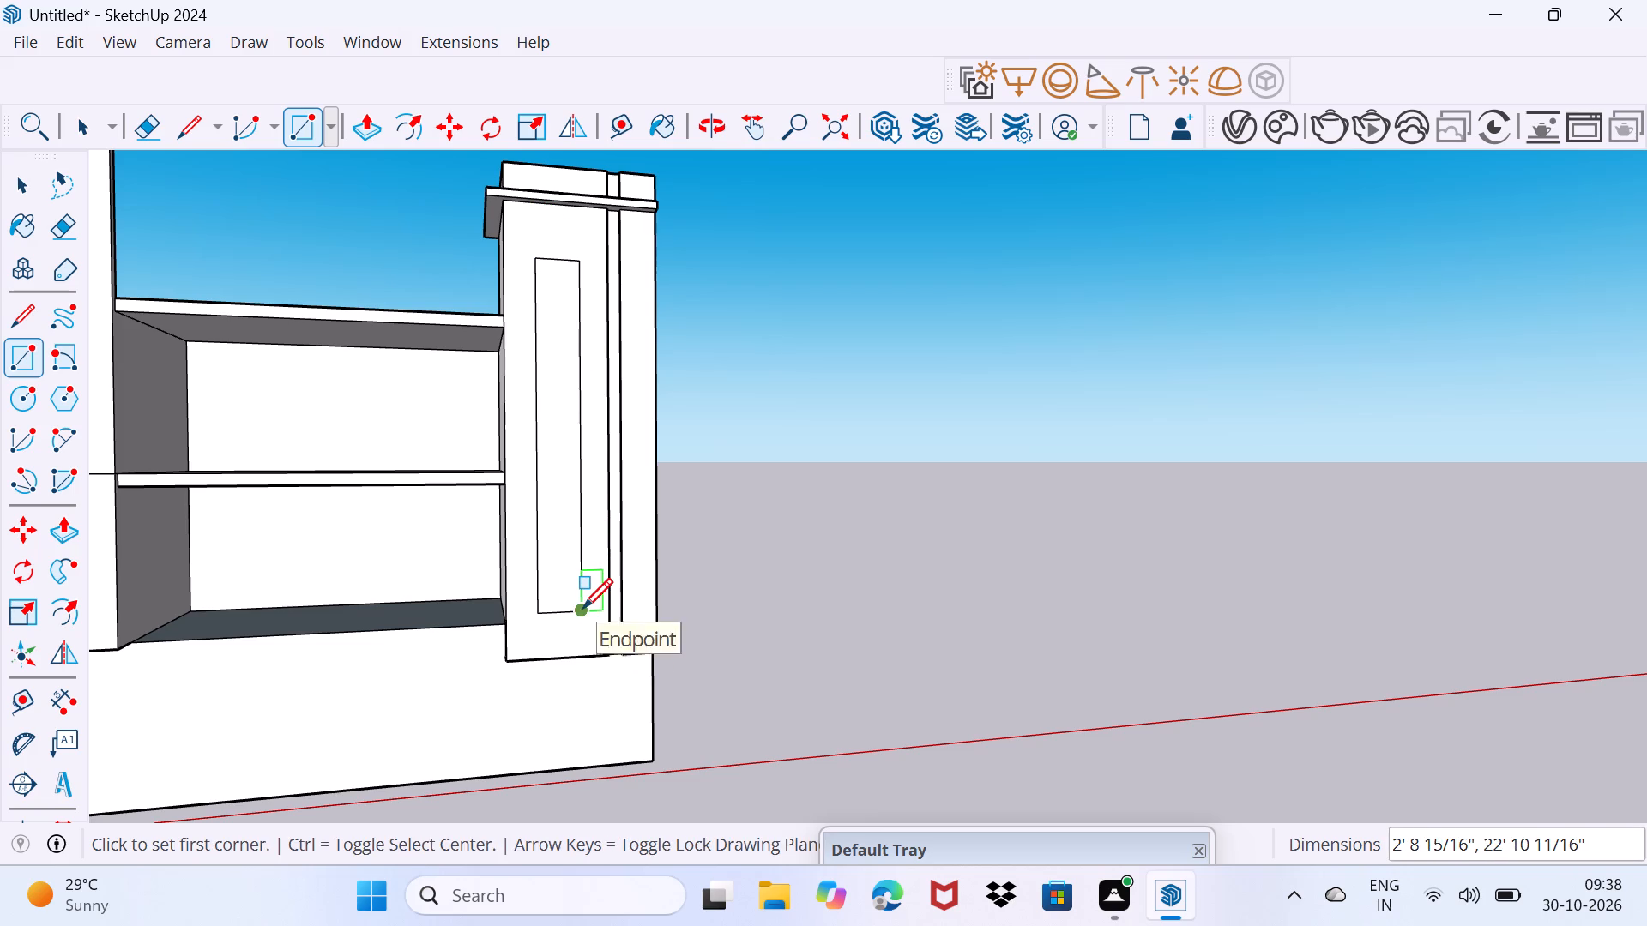
Move the tall rectangle's balcony-side long edge away from the groove, widening the rectangle to about 3' 3".
key(space)
click(532, 502)
click(540, 502)
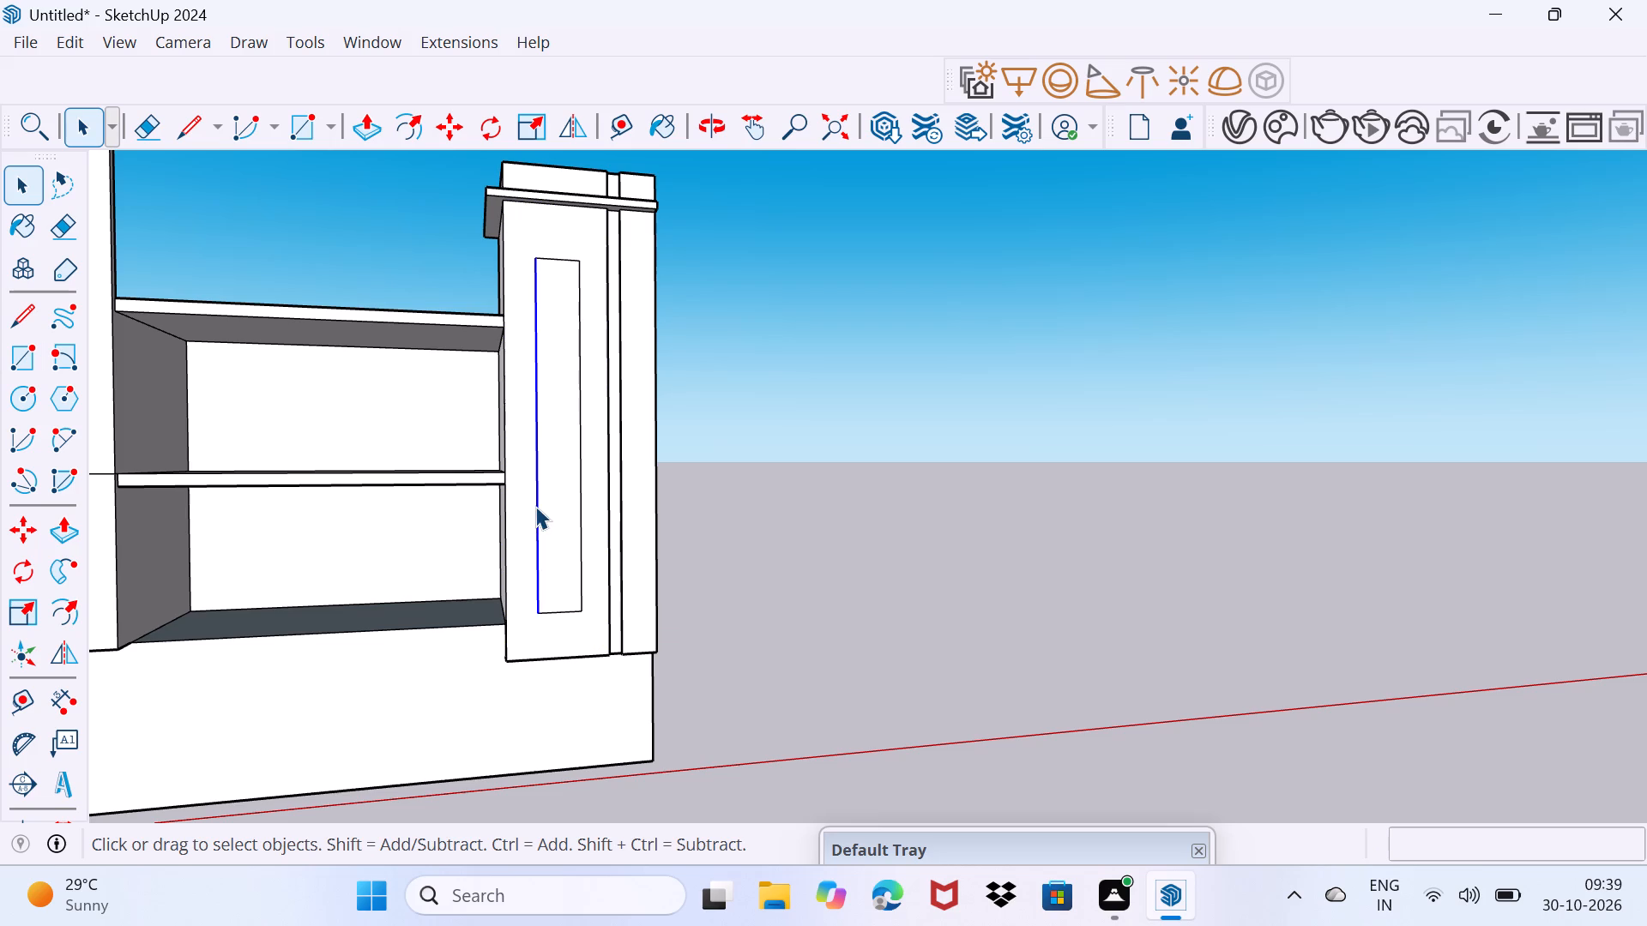
key(m)
click(534, 444)
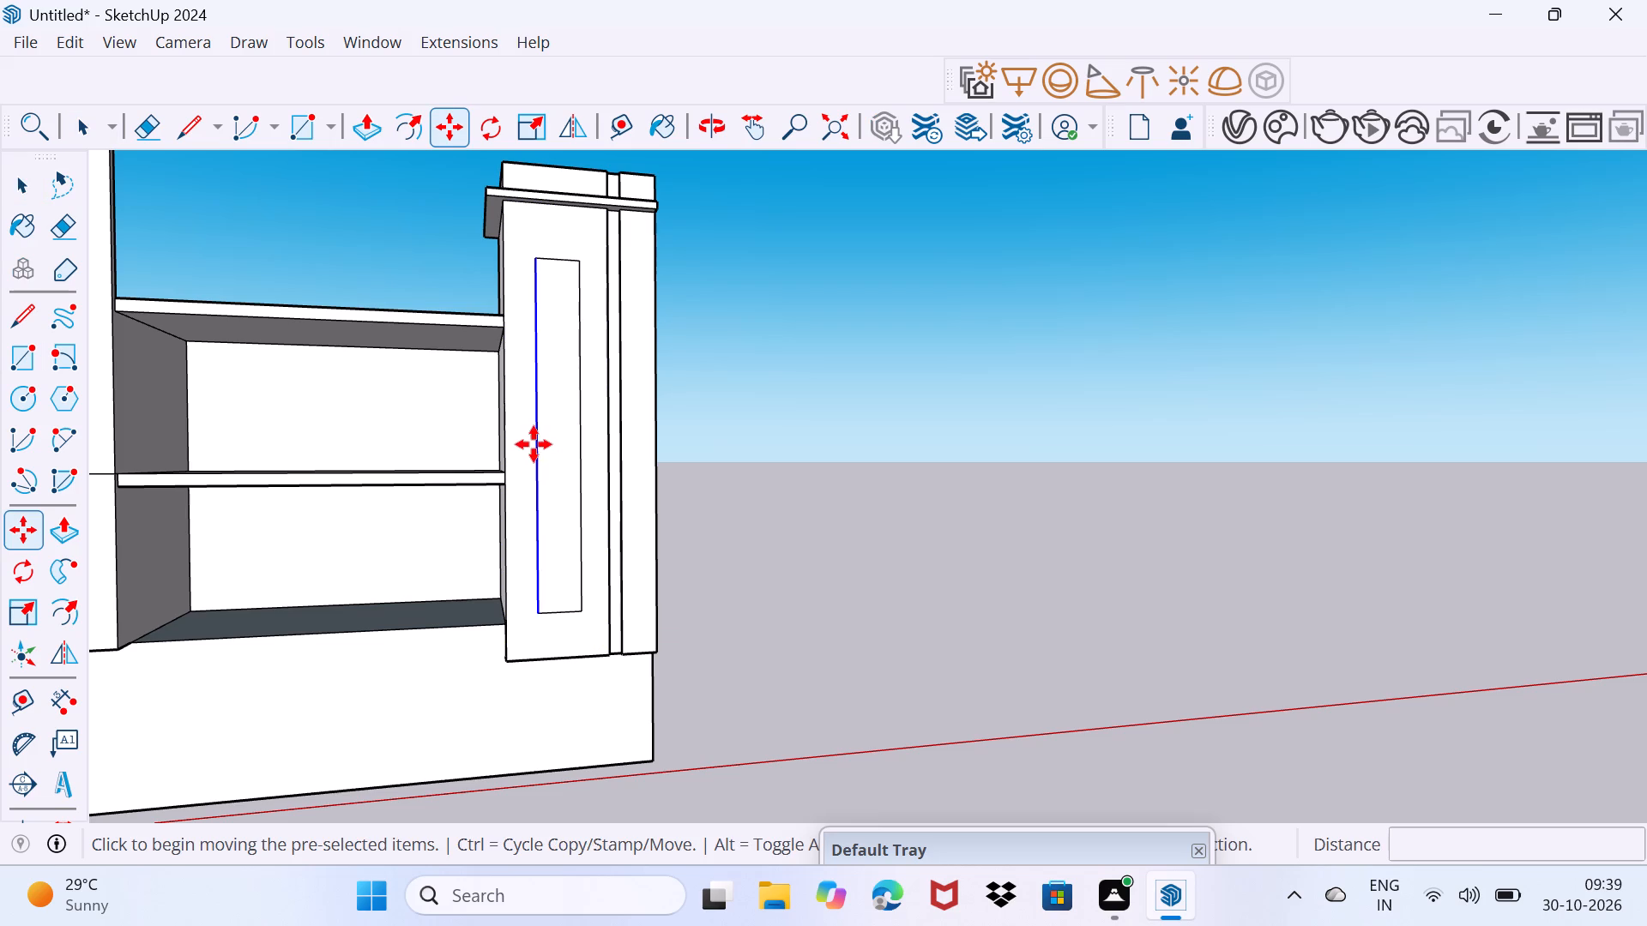
click(528, 446)
key(space)
drag(575, 497, 577, 478)
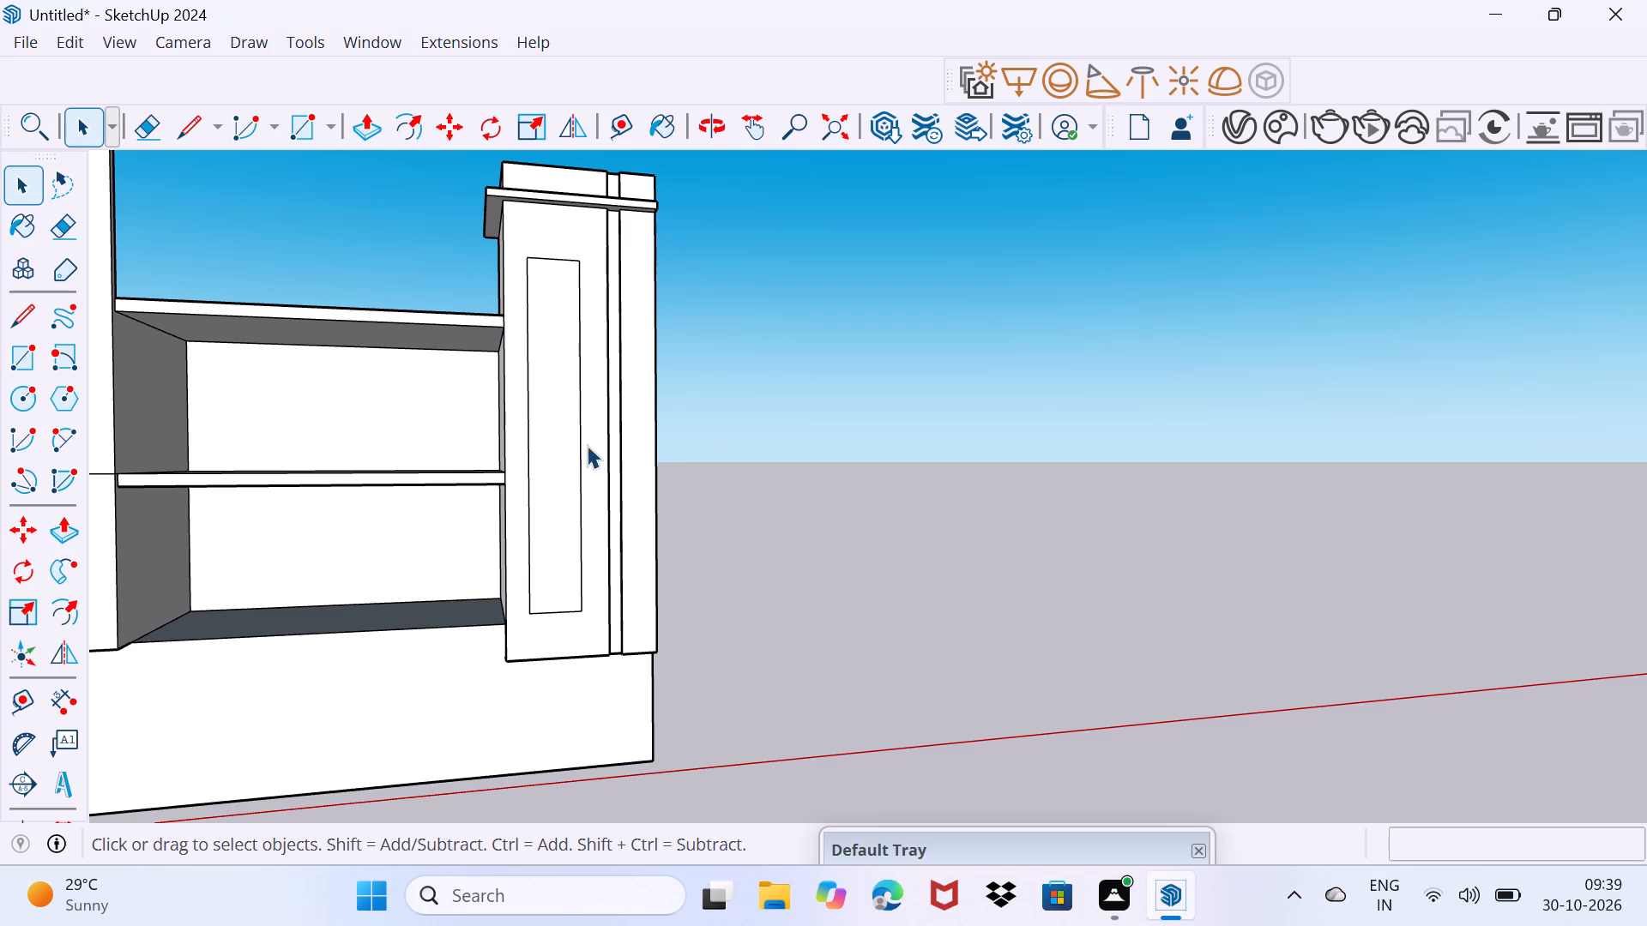
Draw a rectangle about 3' 3" wide and 5' 3" high across the middle of the tall panel, between its long edges.
middle_drag(565, 460, 537, 502)
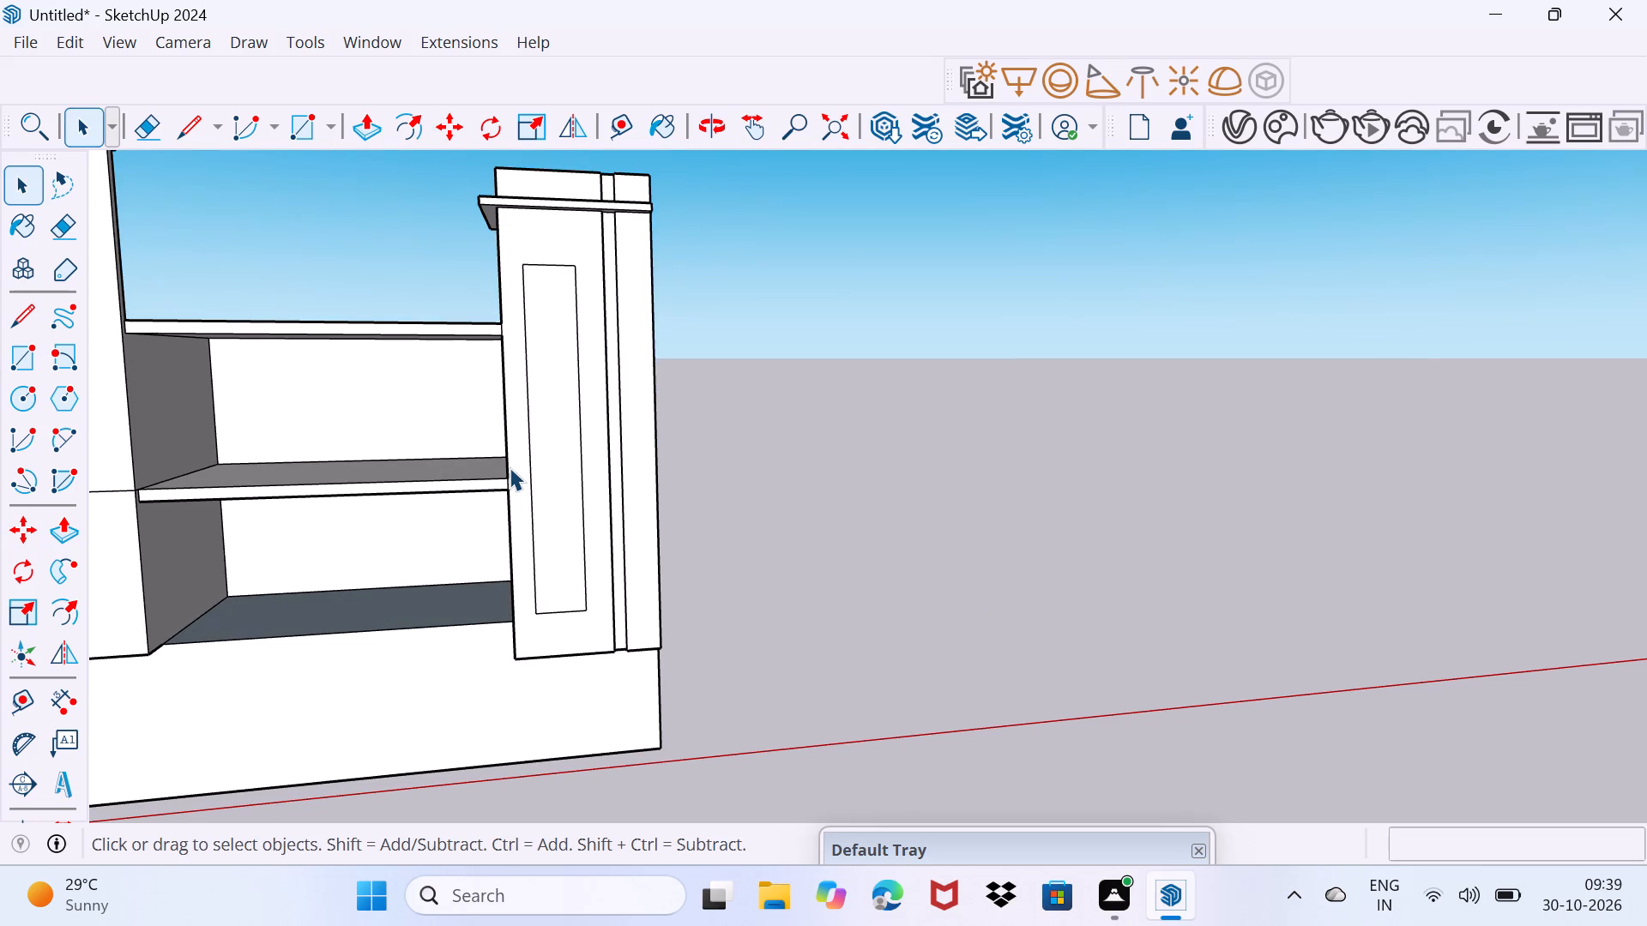
scroll(510, 463, up, 1)
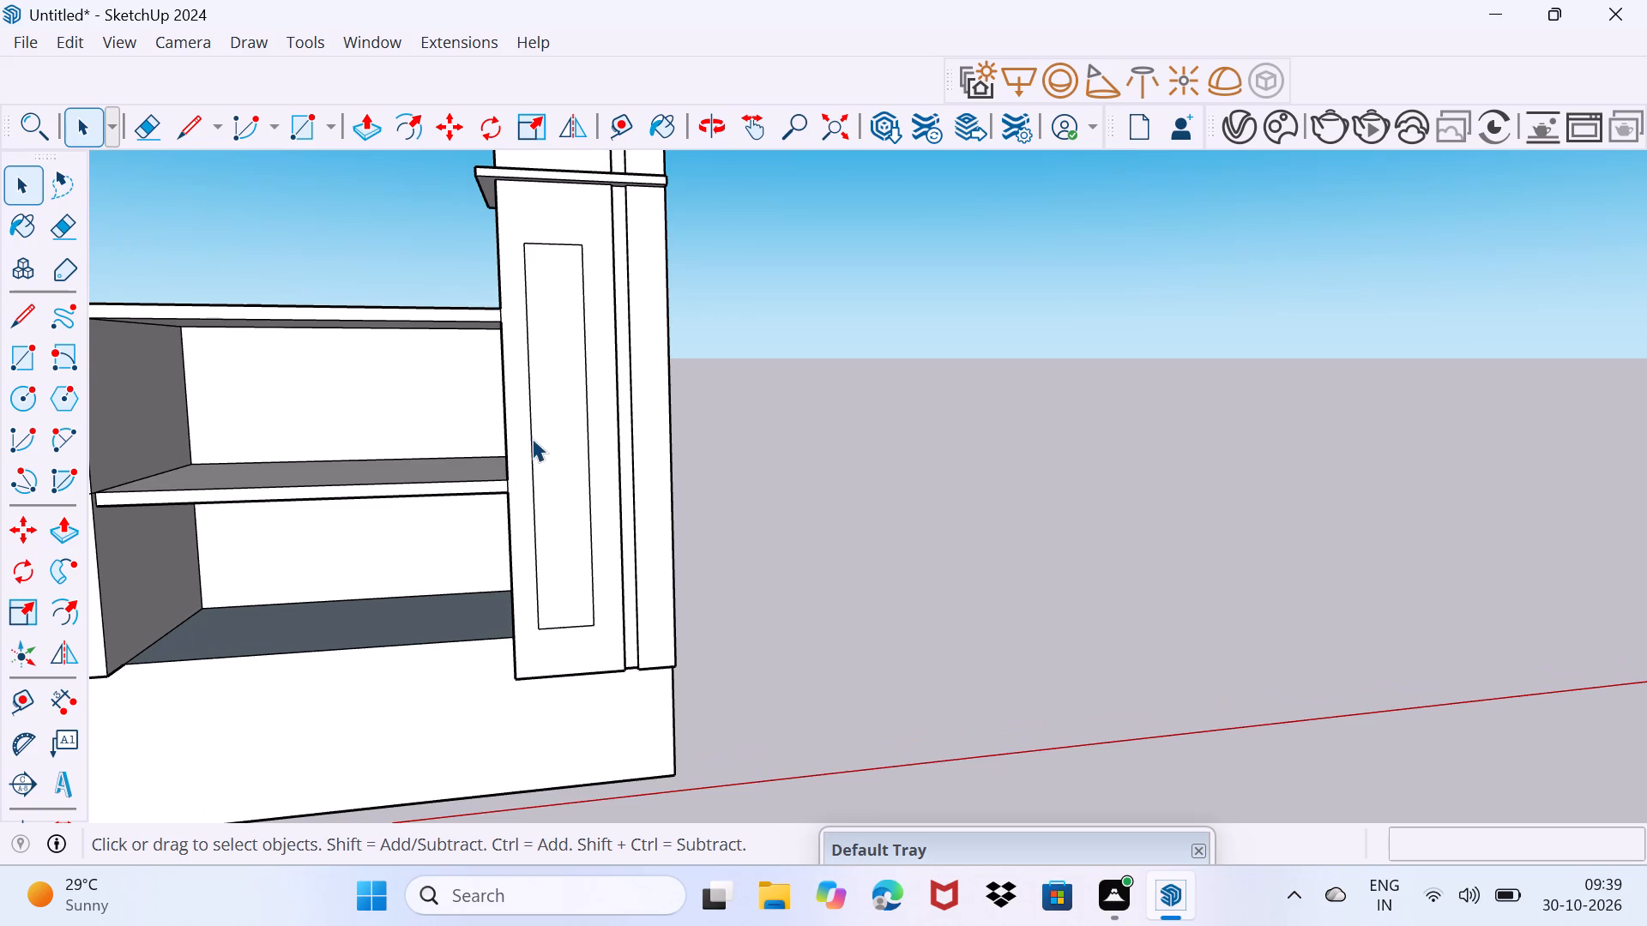
middle_drag(532, 438, 544, 472)
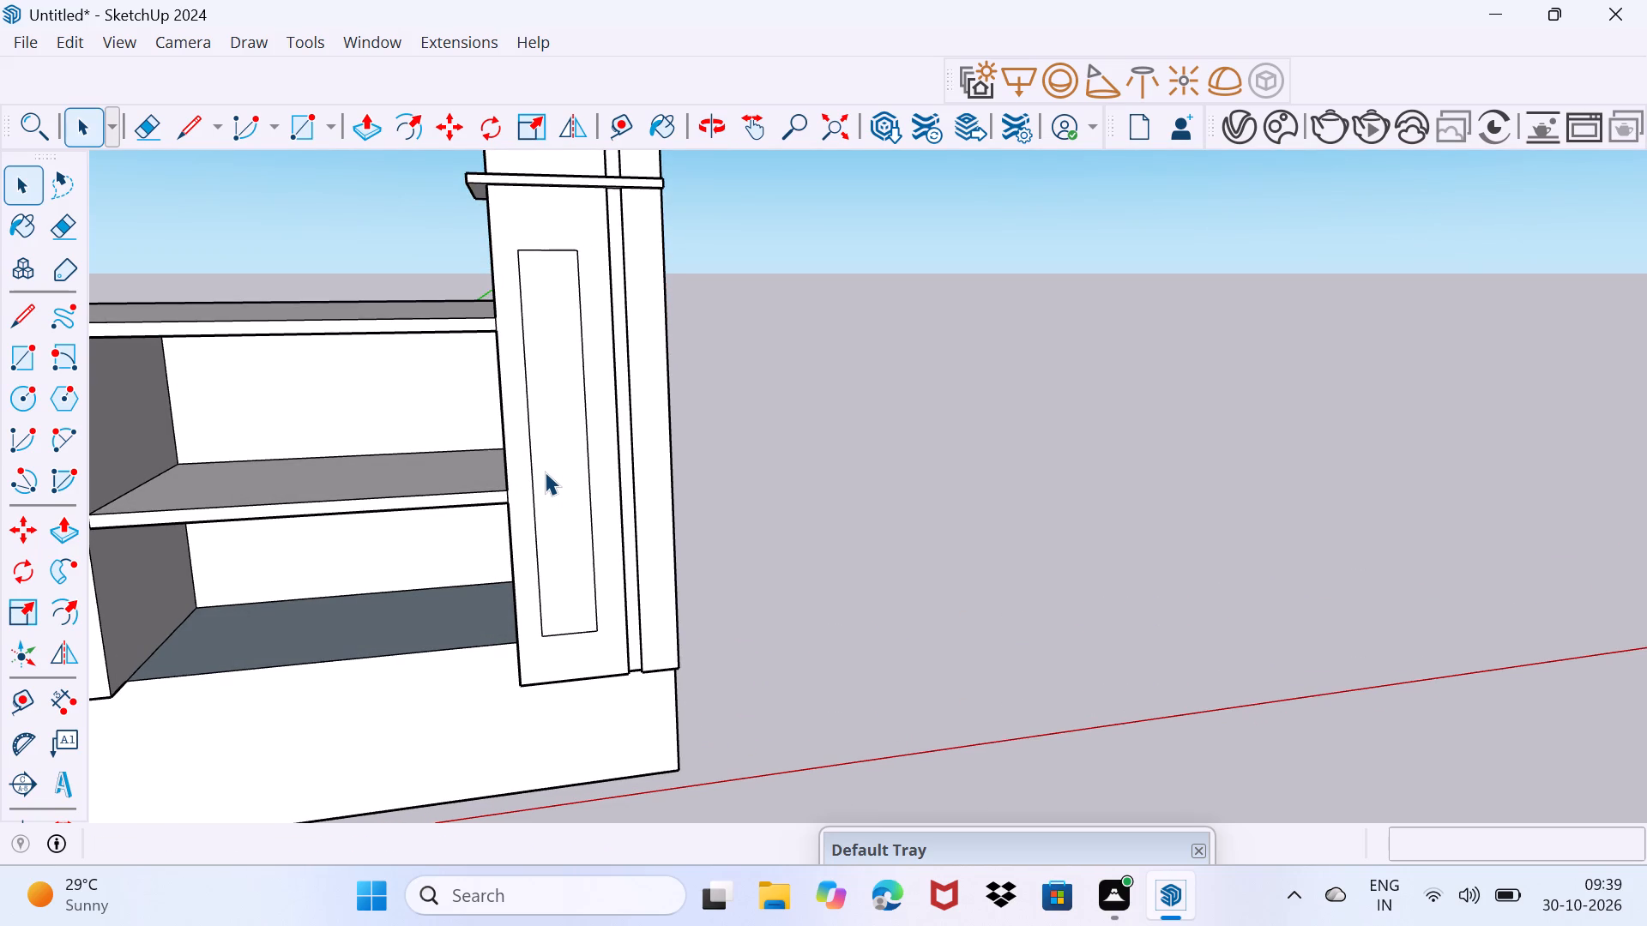
key(r)
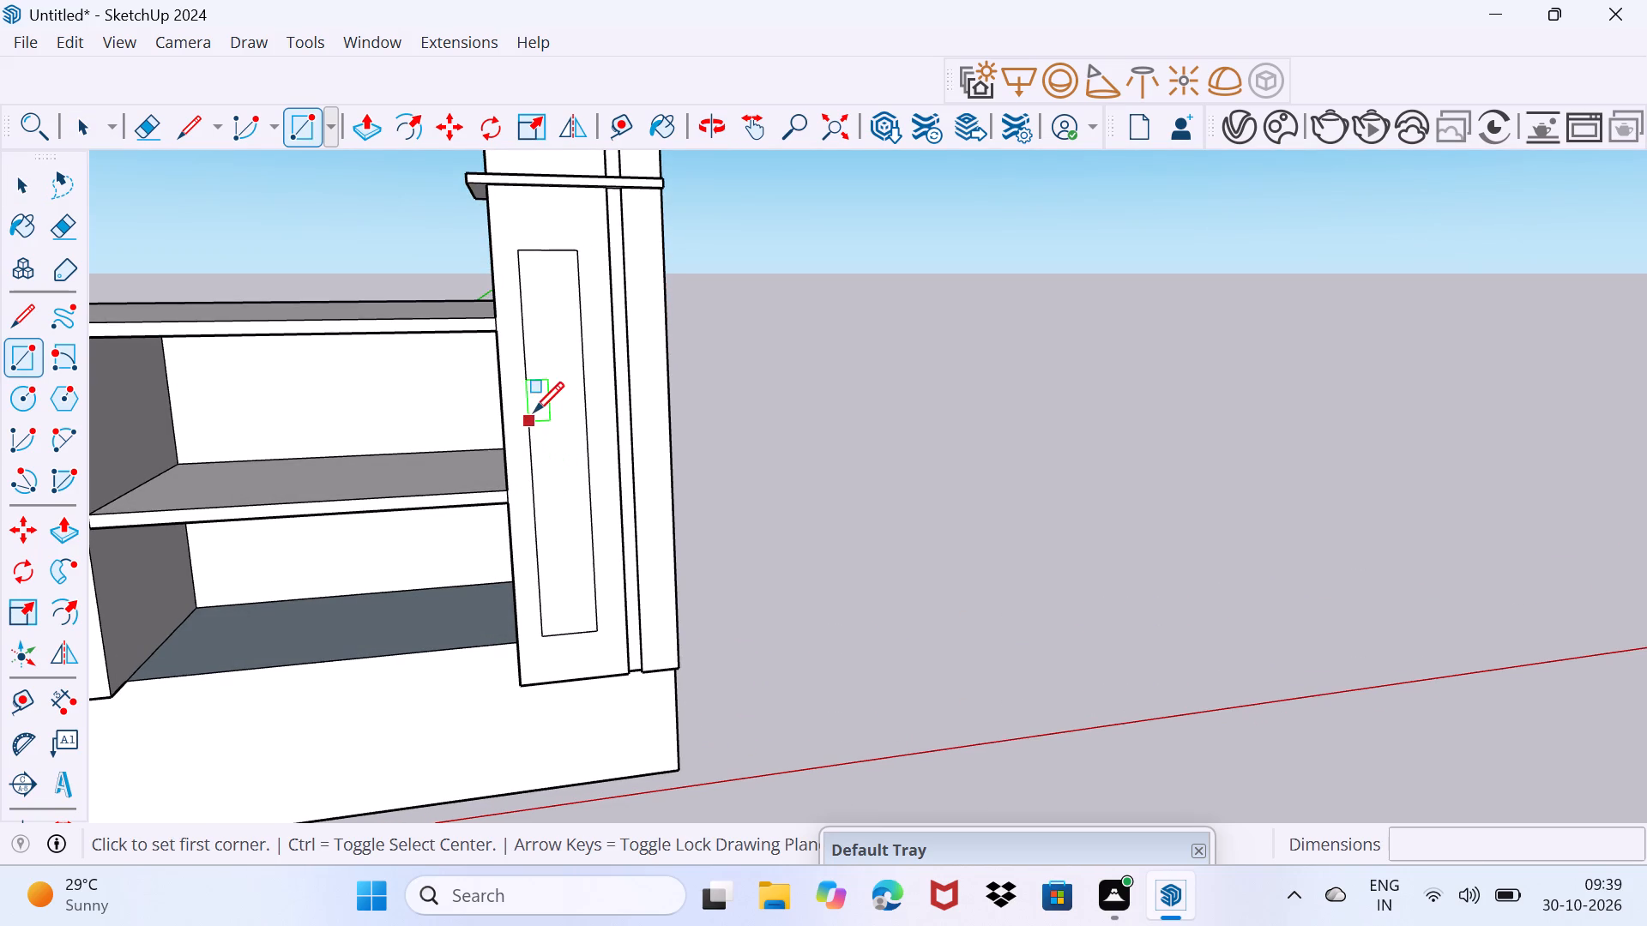
click(531, 408)
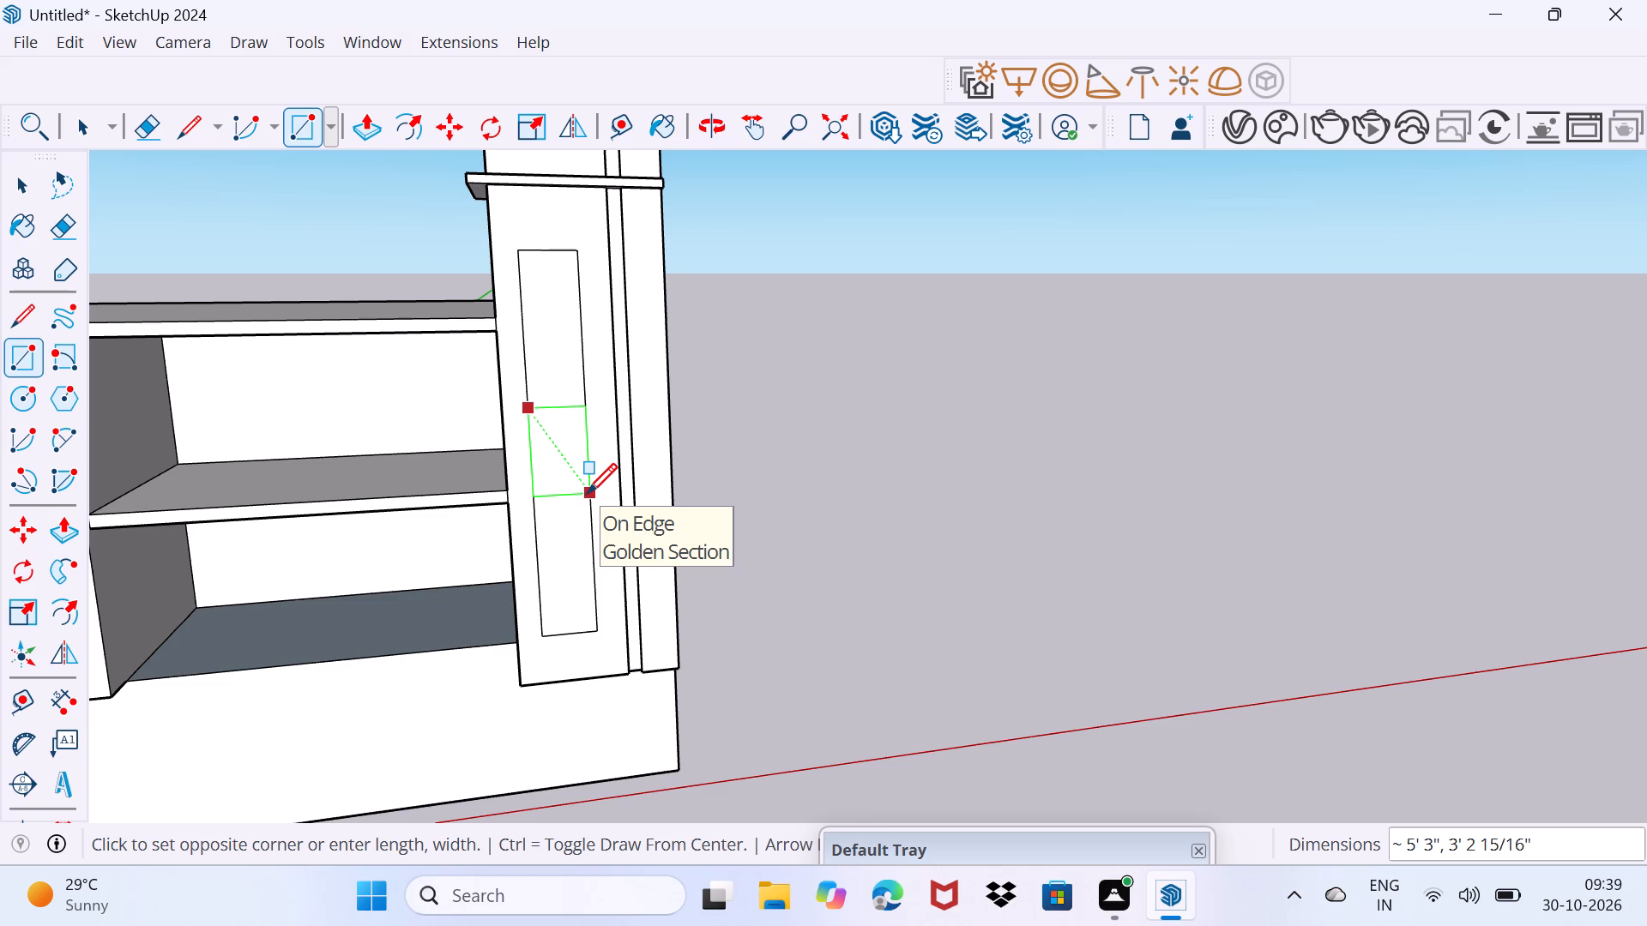
click(587, 493)
key(space)
drag(531, 538, 566, 483)
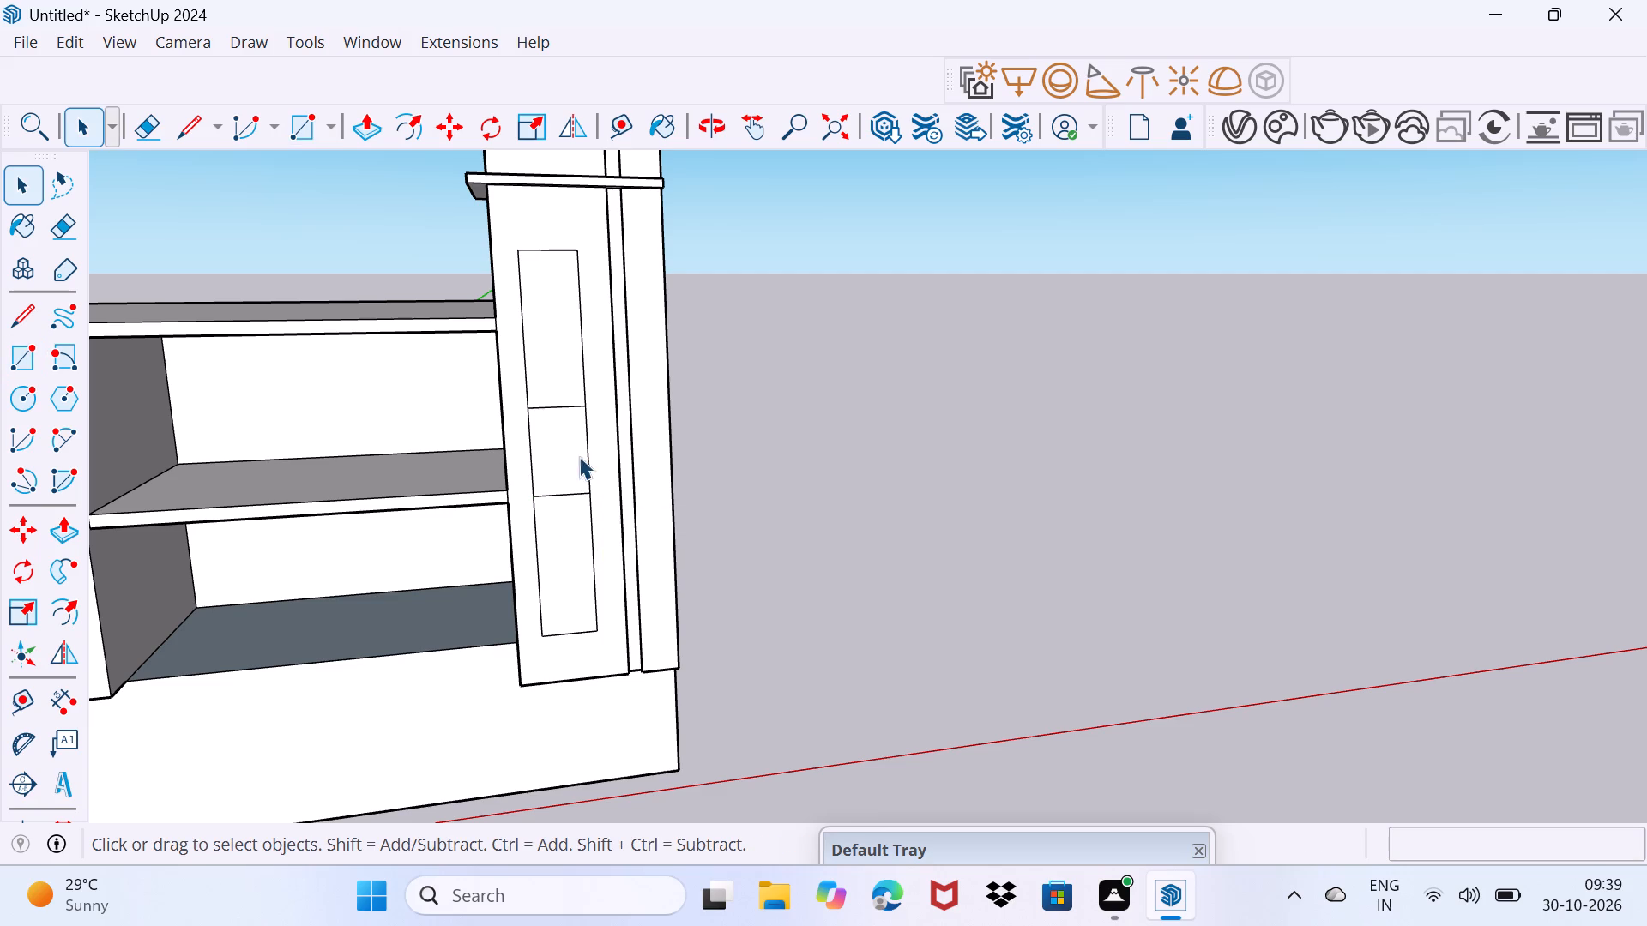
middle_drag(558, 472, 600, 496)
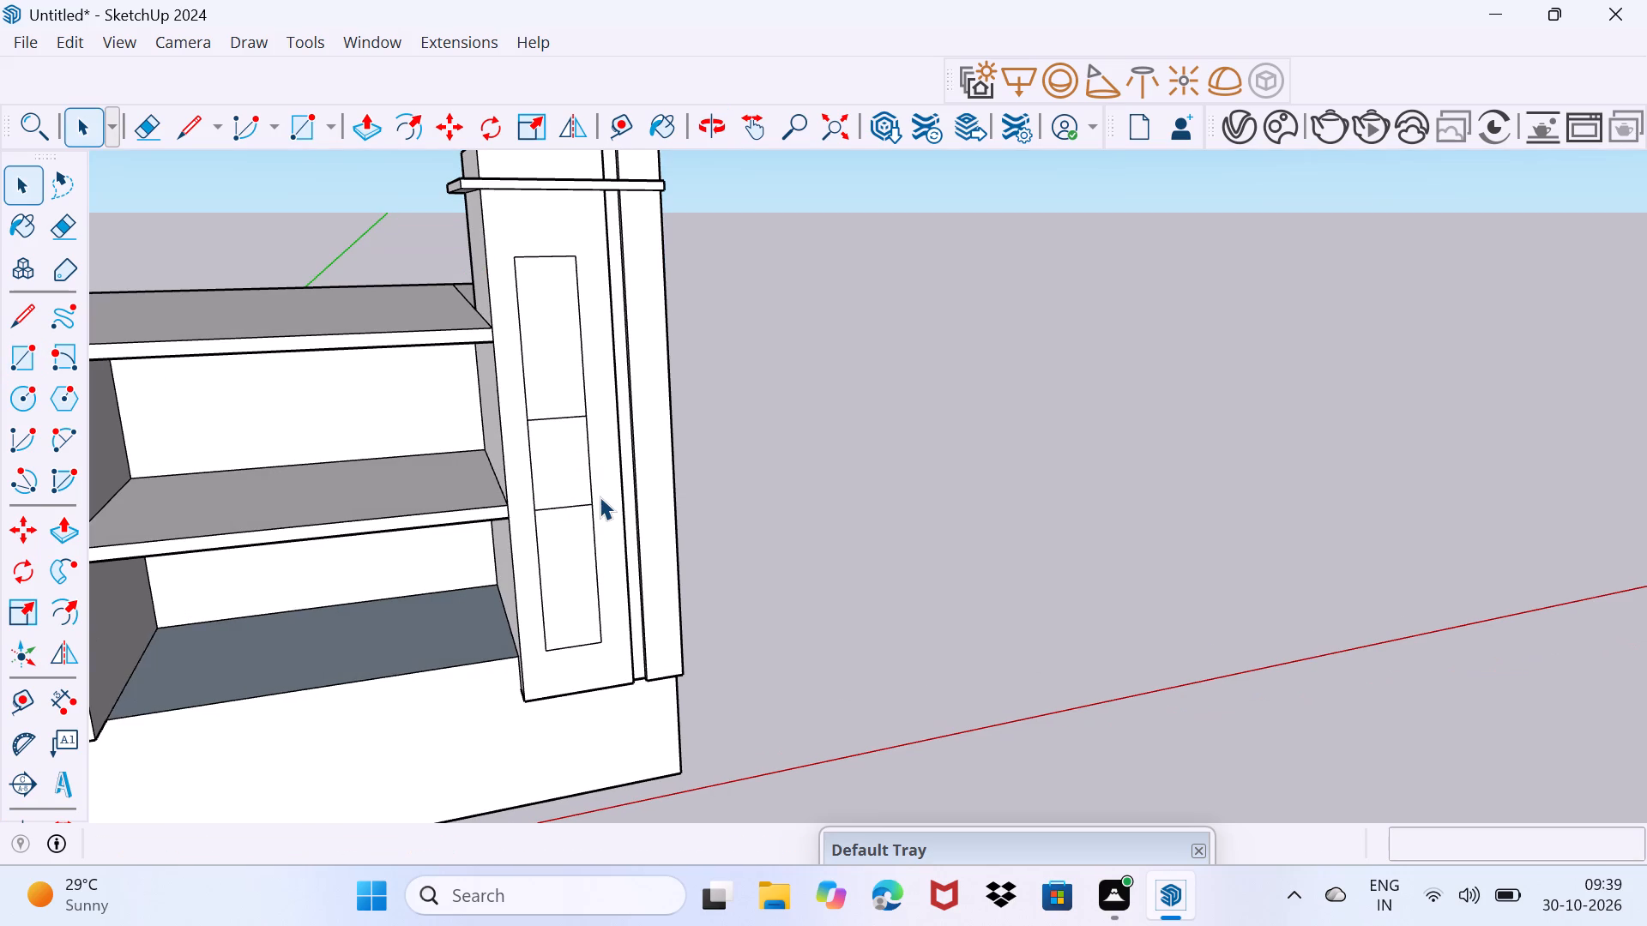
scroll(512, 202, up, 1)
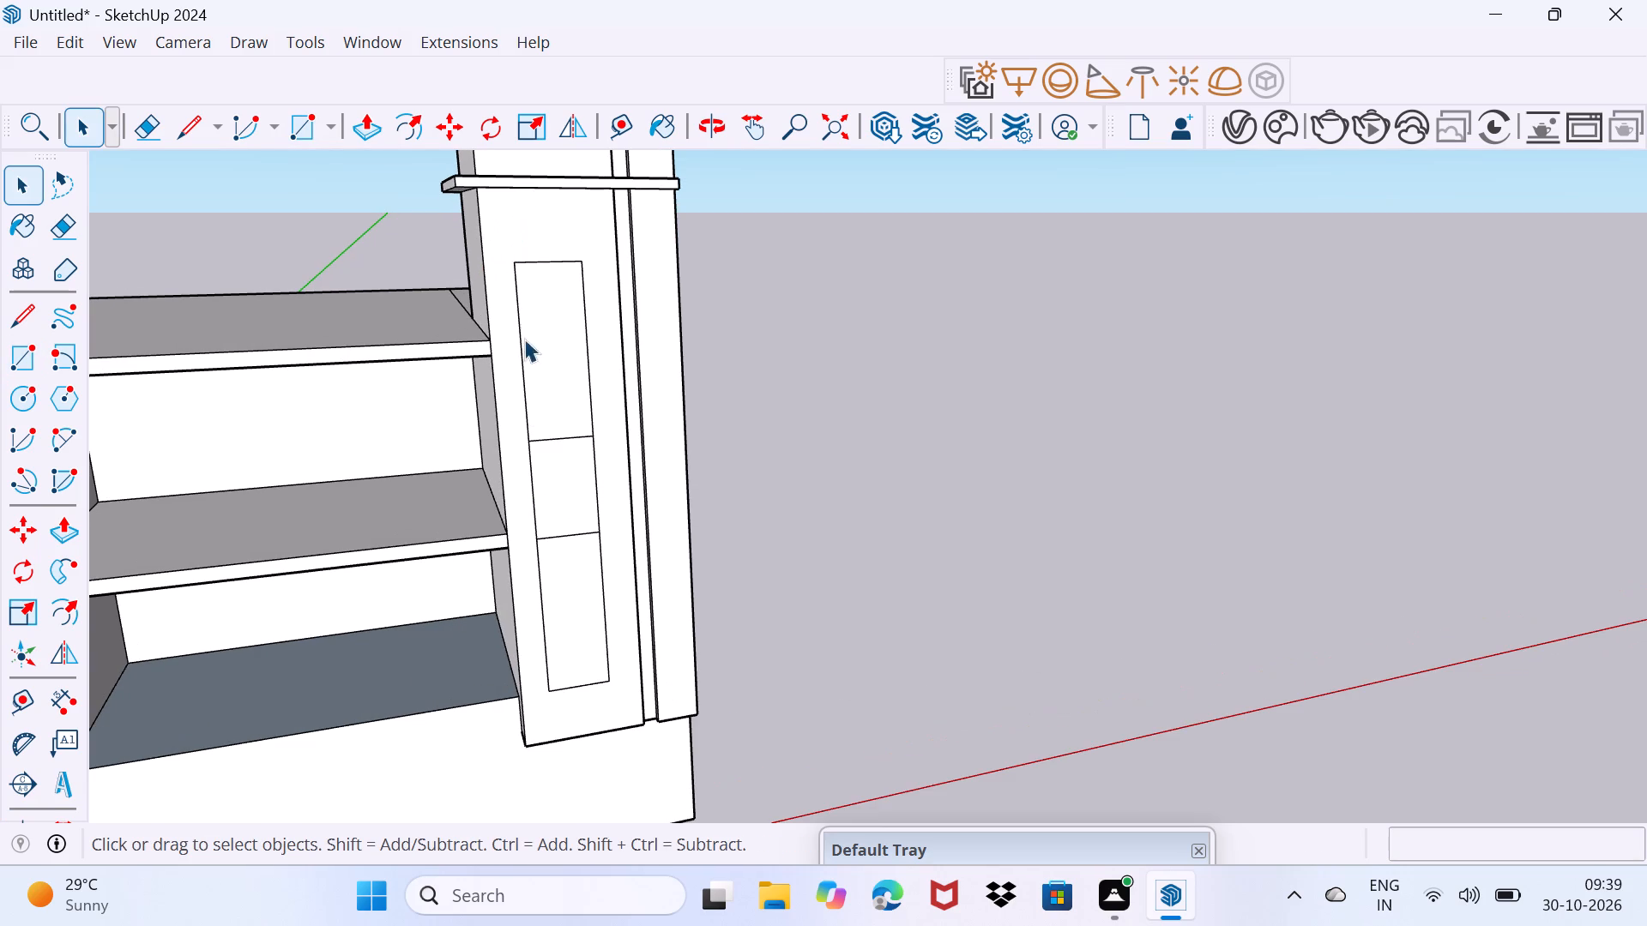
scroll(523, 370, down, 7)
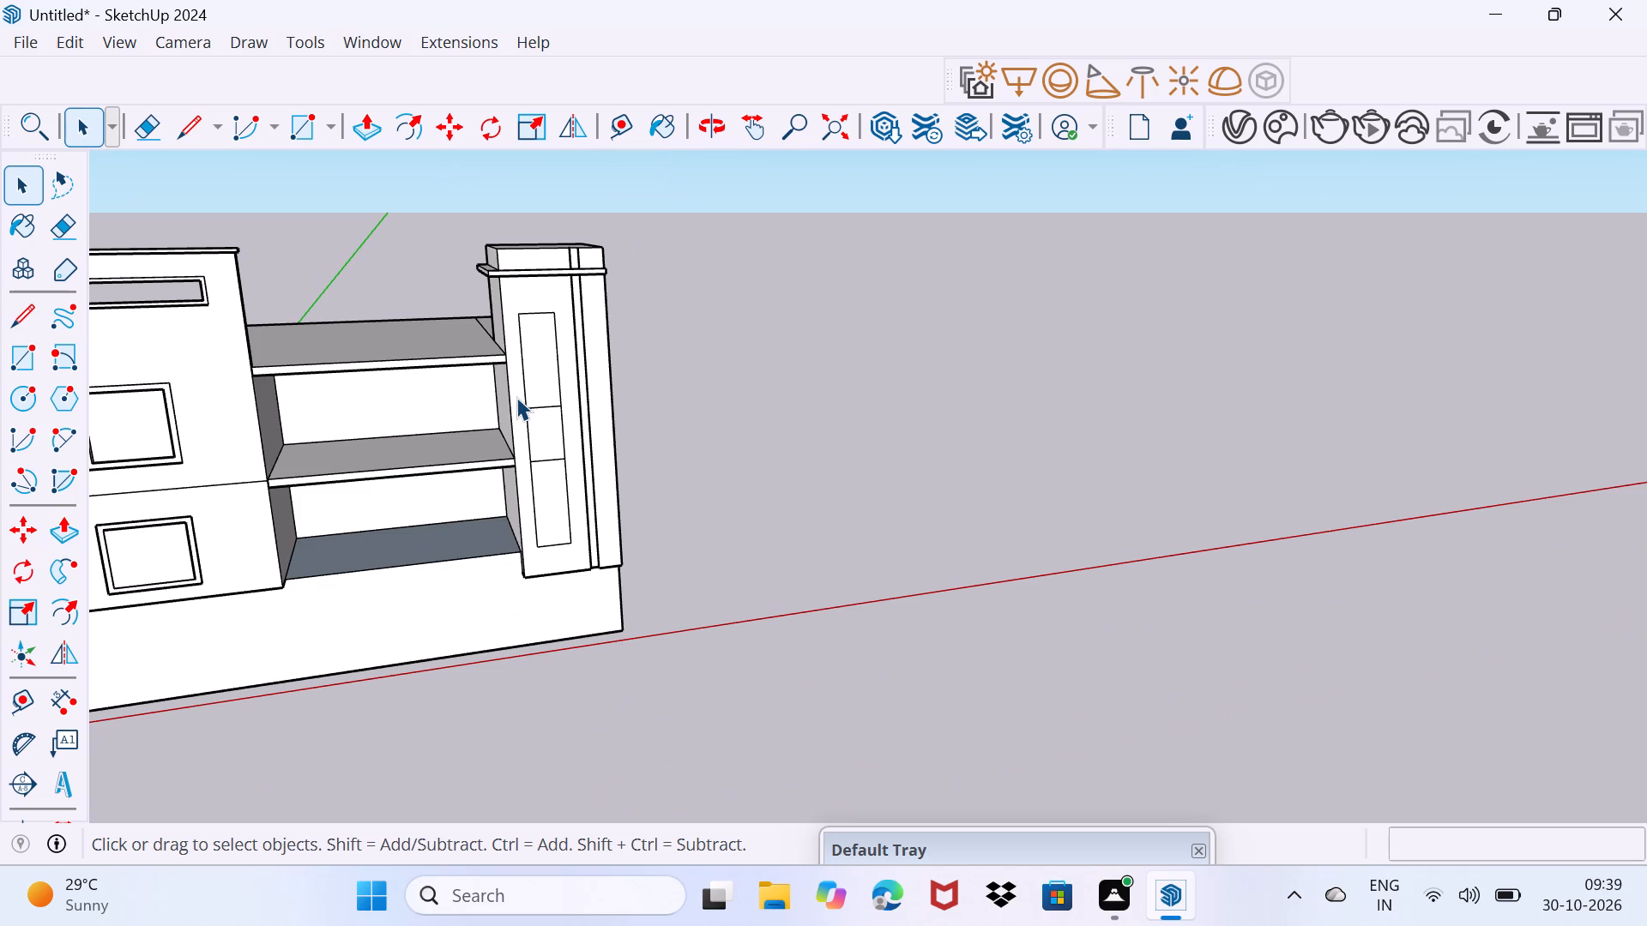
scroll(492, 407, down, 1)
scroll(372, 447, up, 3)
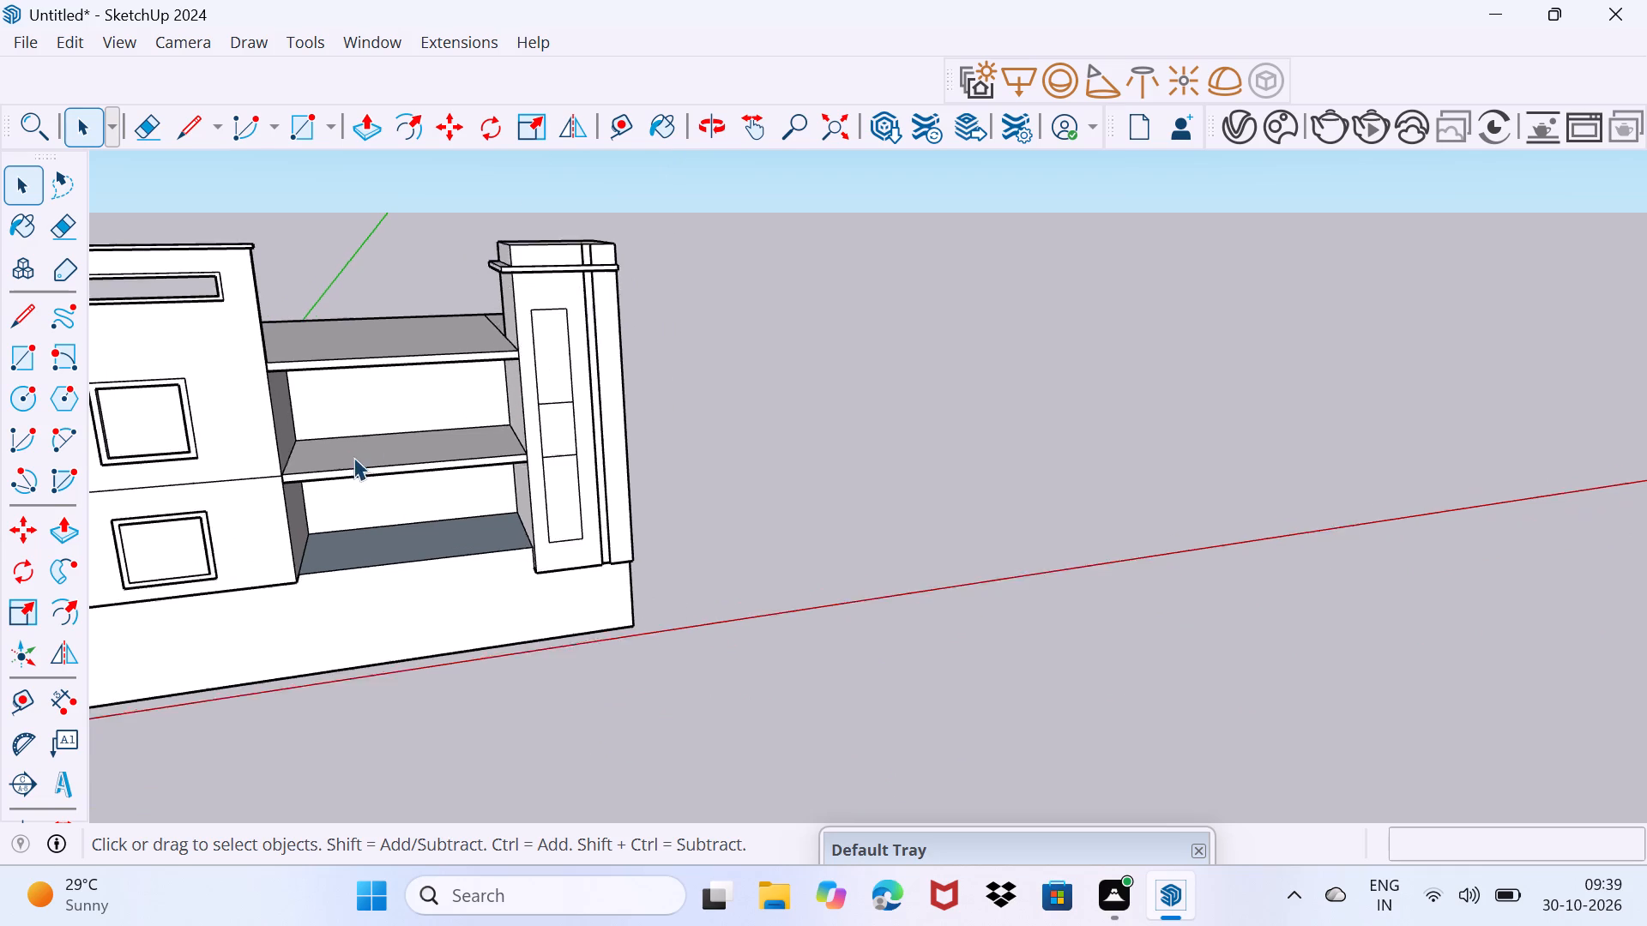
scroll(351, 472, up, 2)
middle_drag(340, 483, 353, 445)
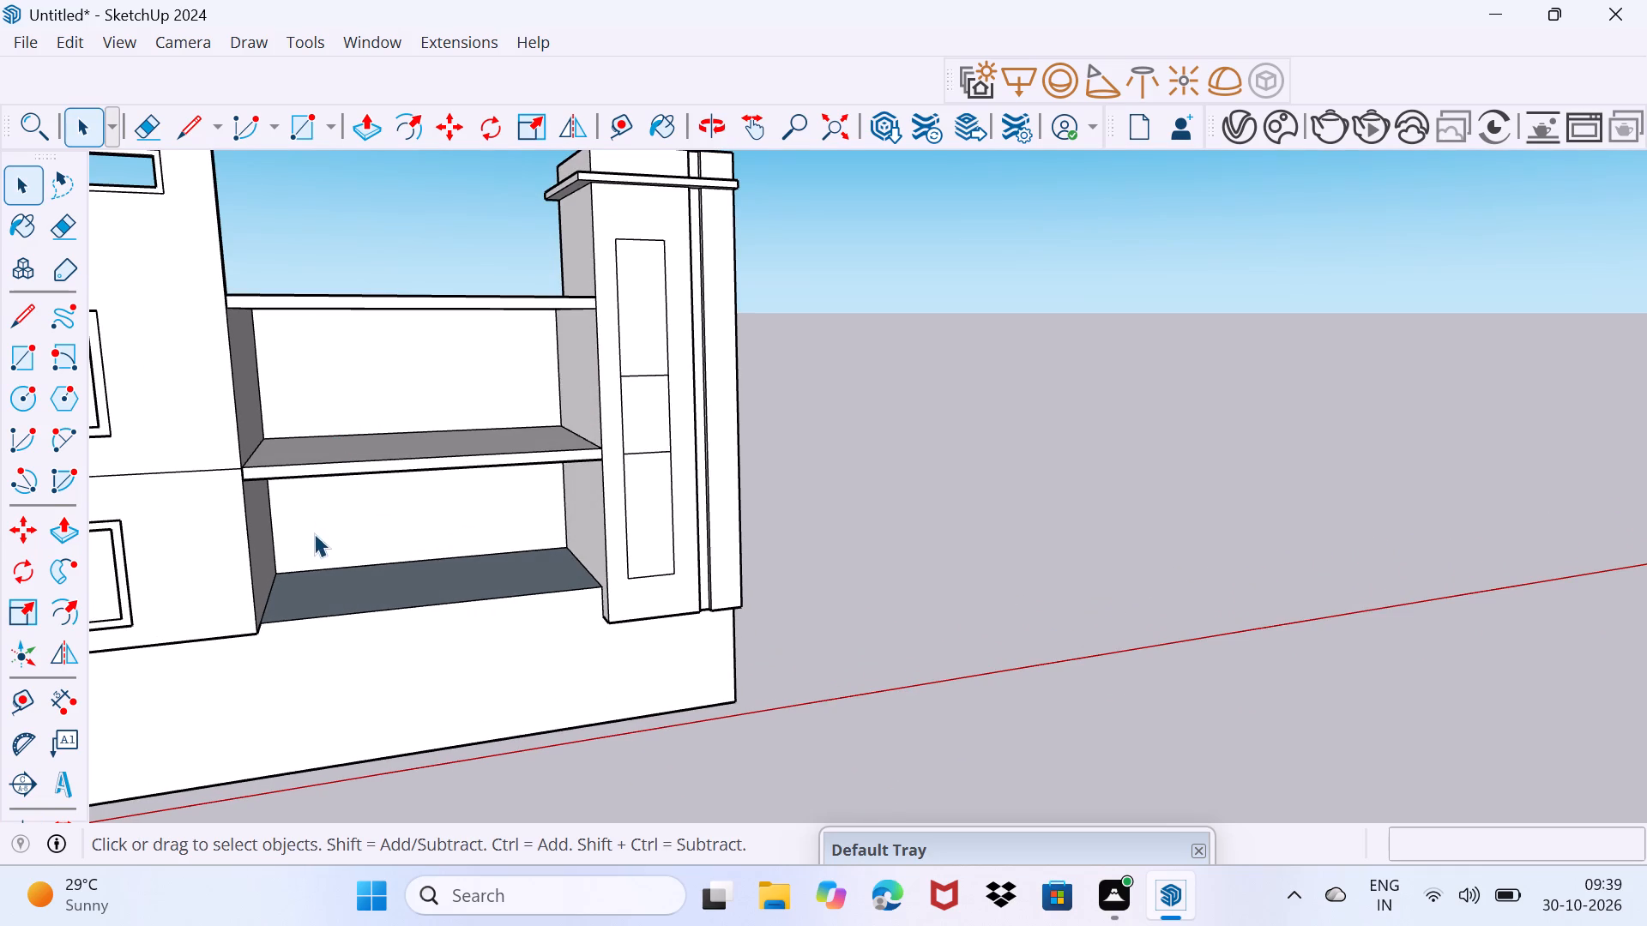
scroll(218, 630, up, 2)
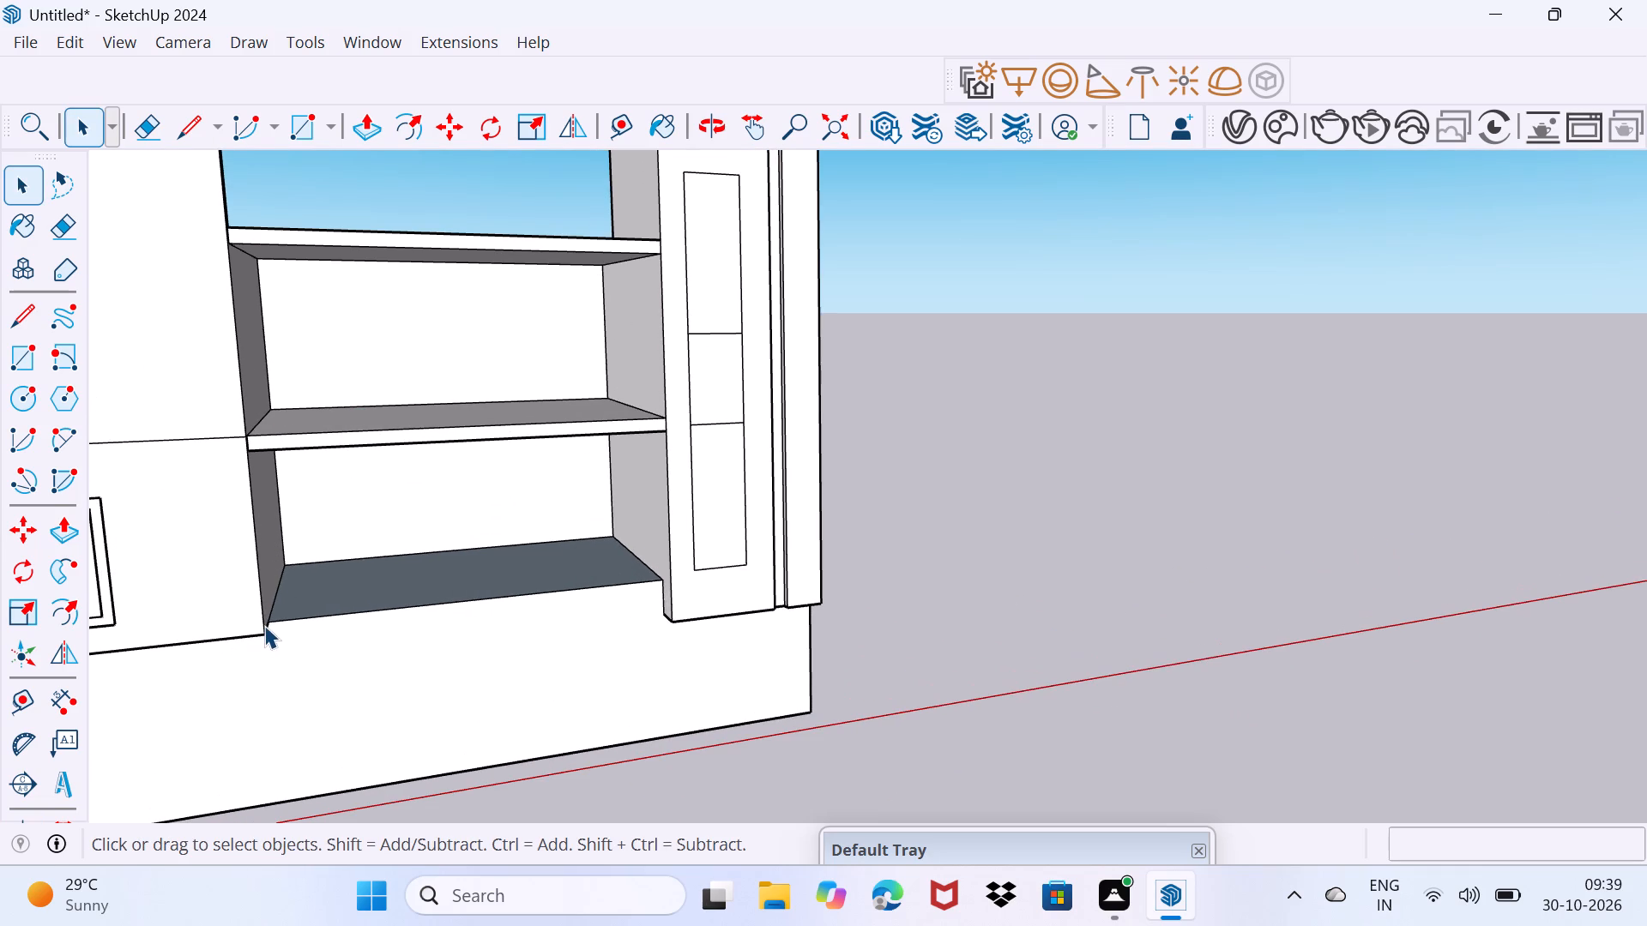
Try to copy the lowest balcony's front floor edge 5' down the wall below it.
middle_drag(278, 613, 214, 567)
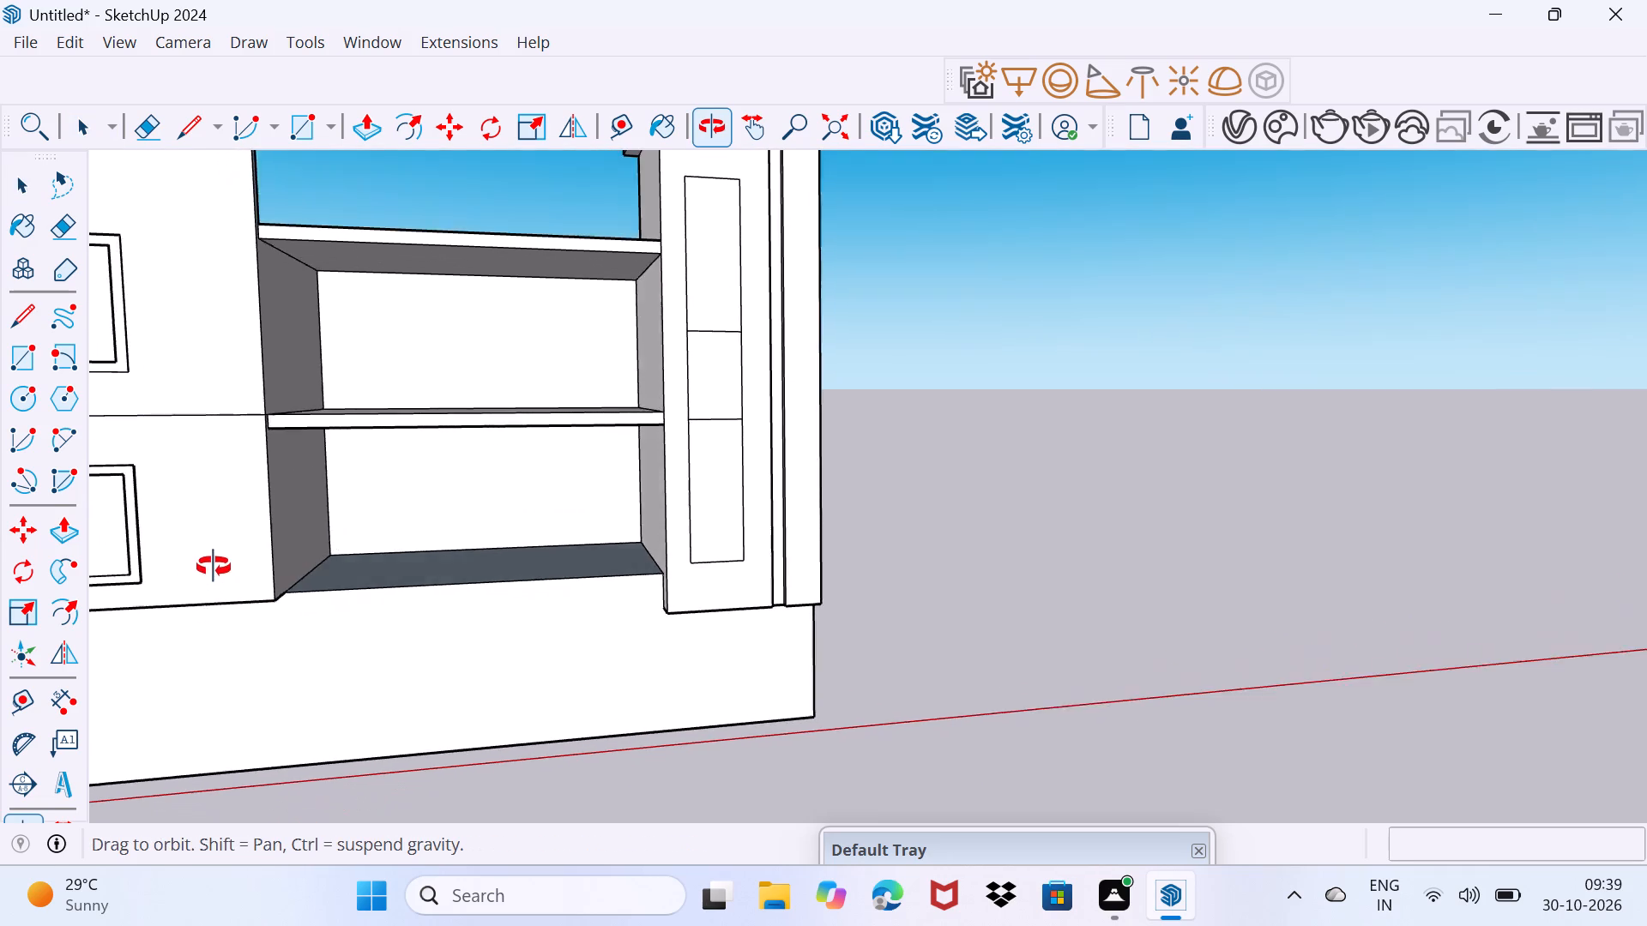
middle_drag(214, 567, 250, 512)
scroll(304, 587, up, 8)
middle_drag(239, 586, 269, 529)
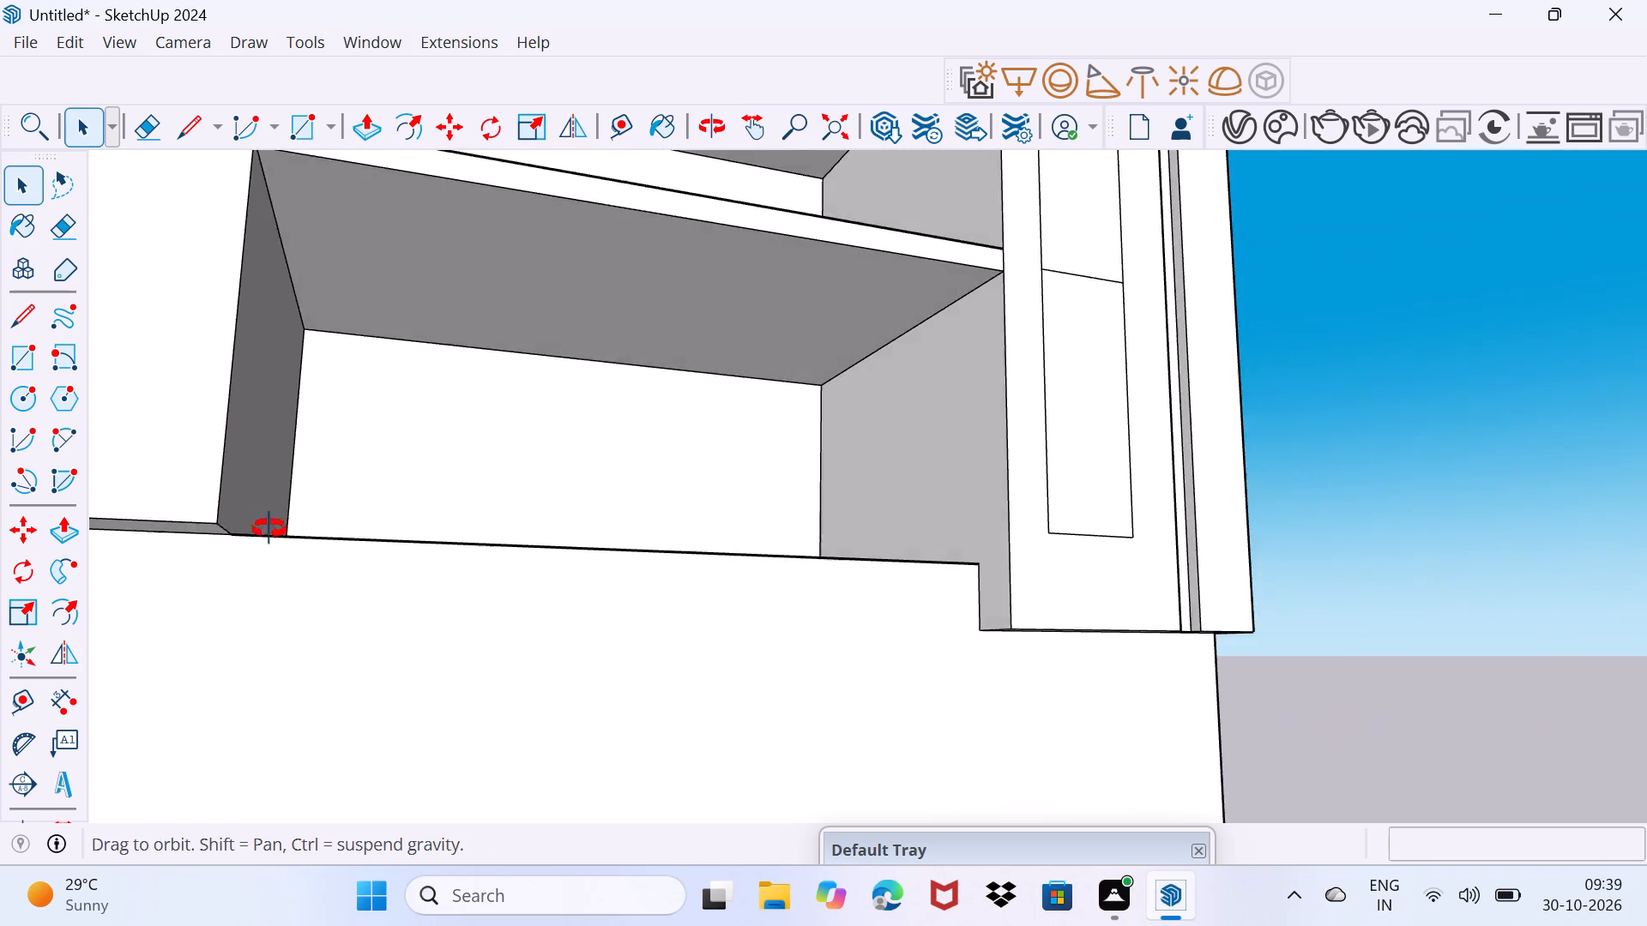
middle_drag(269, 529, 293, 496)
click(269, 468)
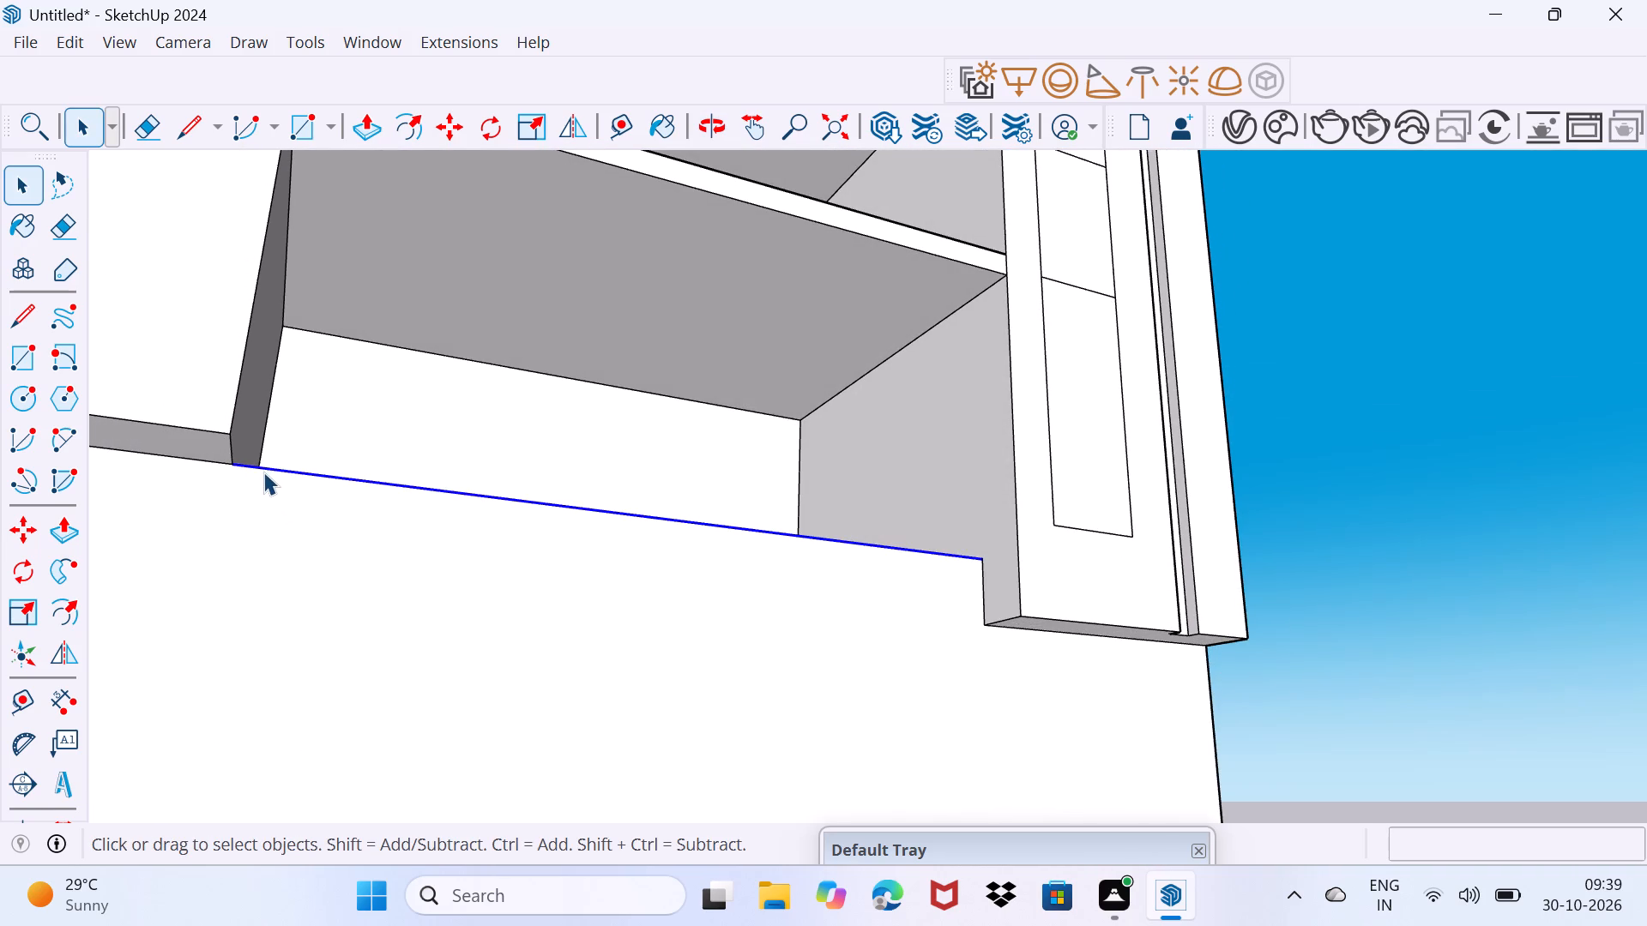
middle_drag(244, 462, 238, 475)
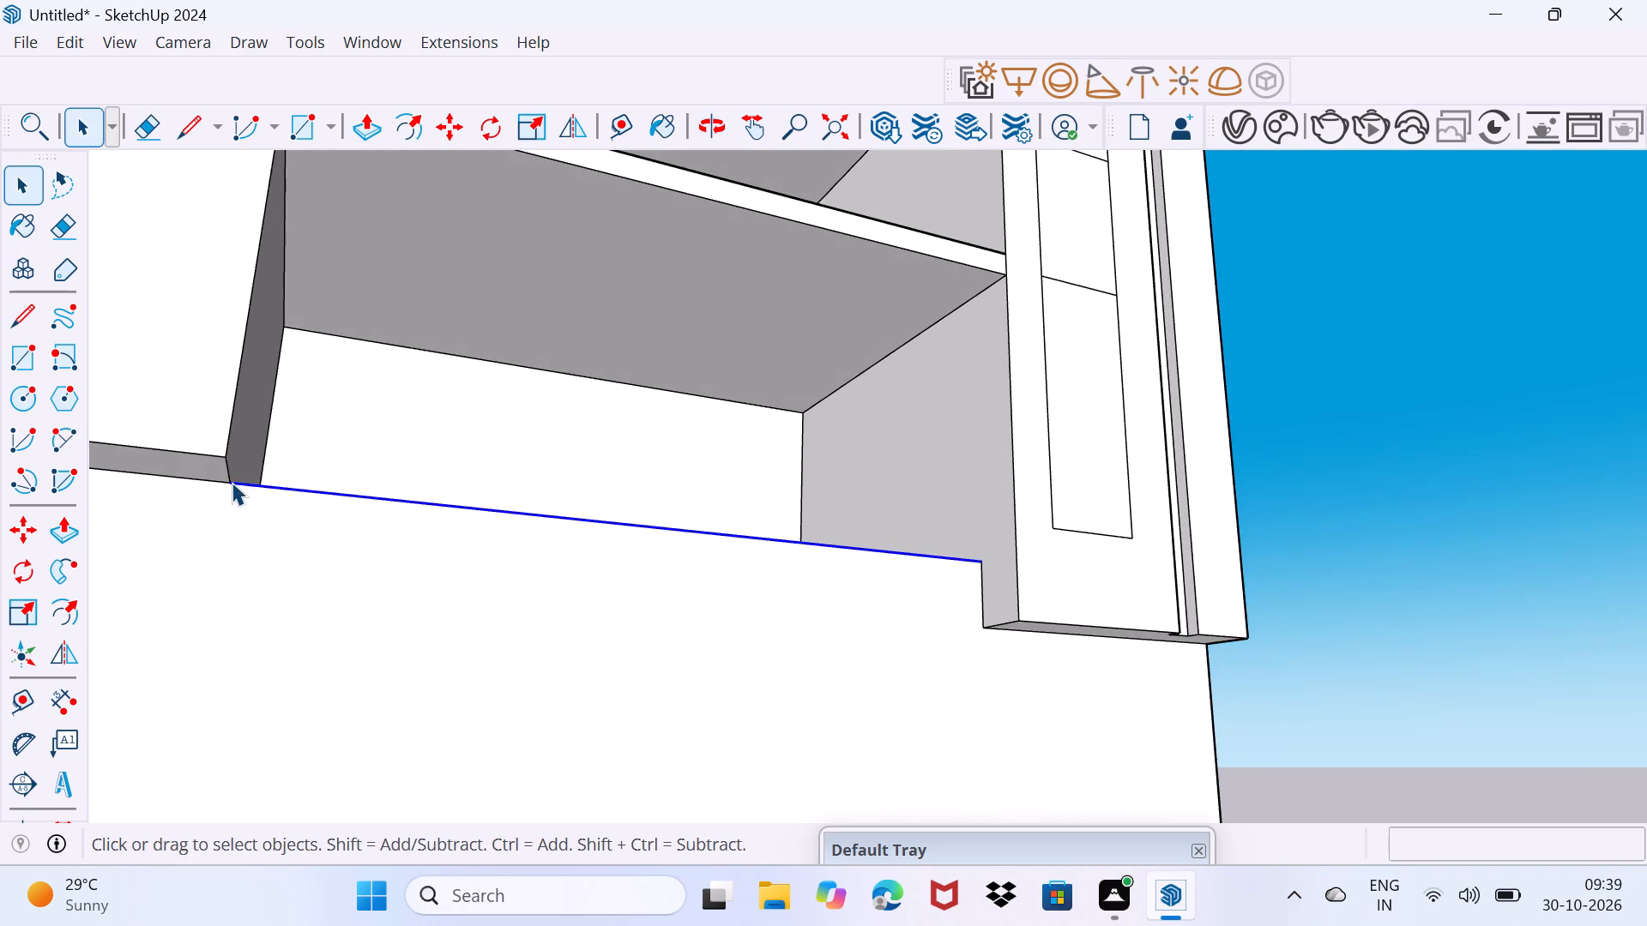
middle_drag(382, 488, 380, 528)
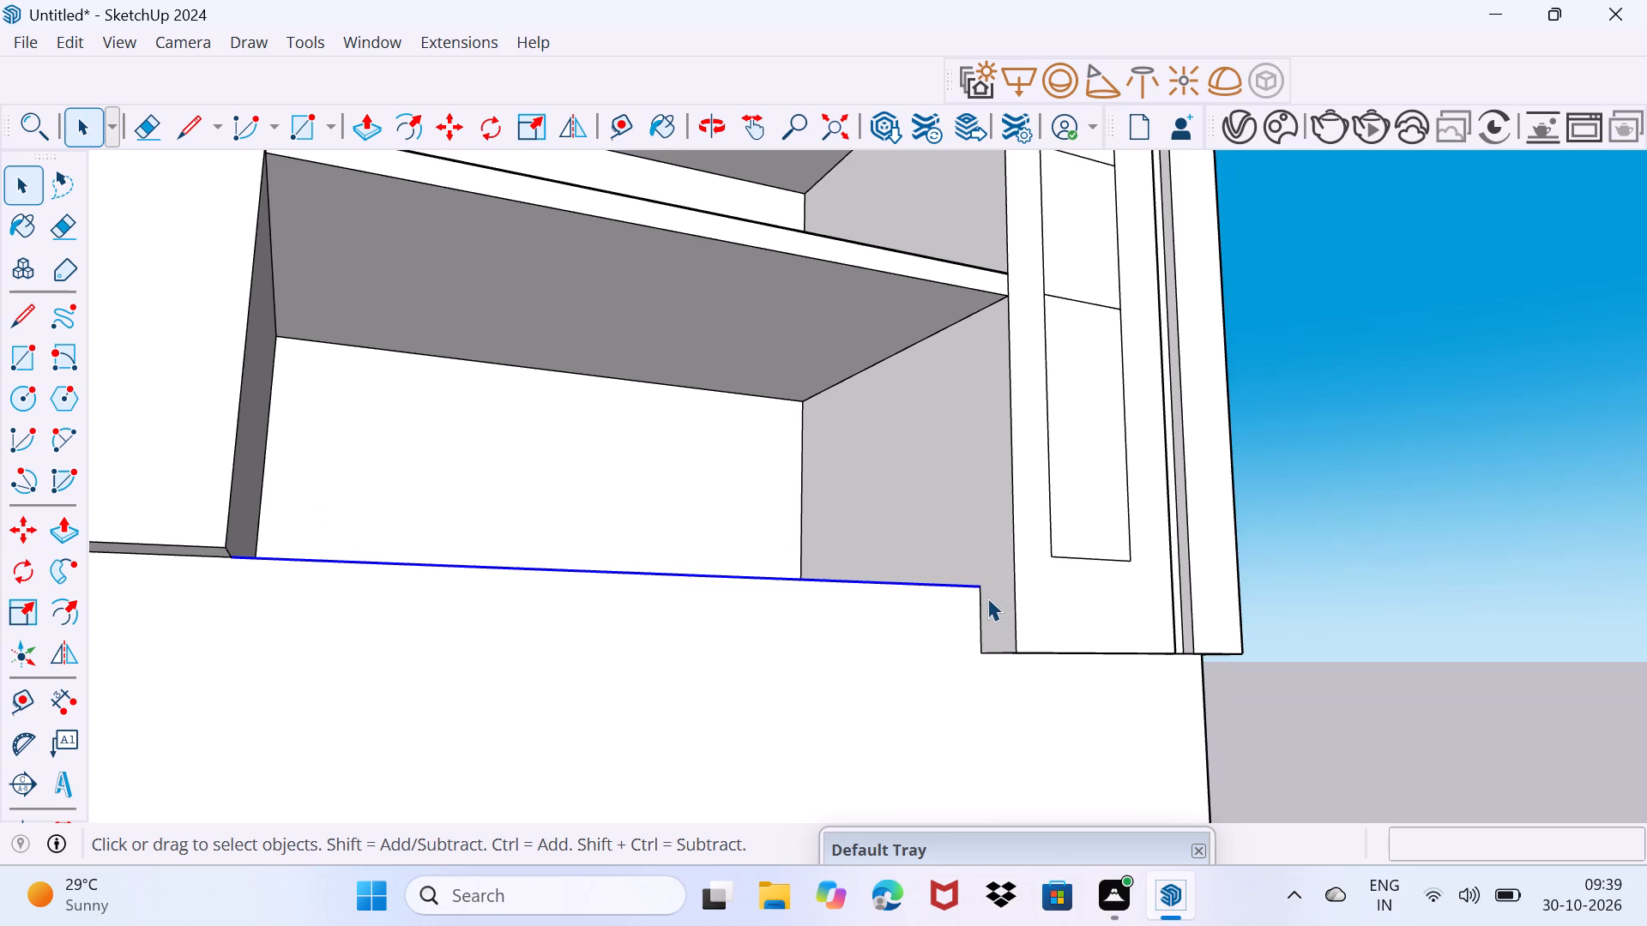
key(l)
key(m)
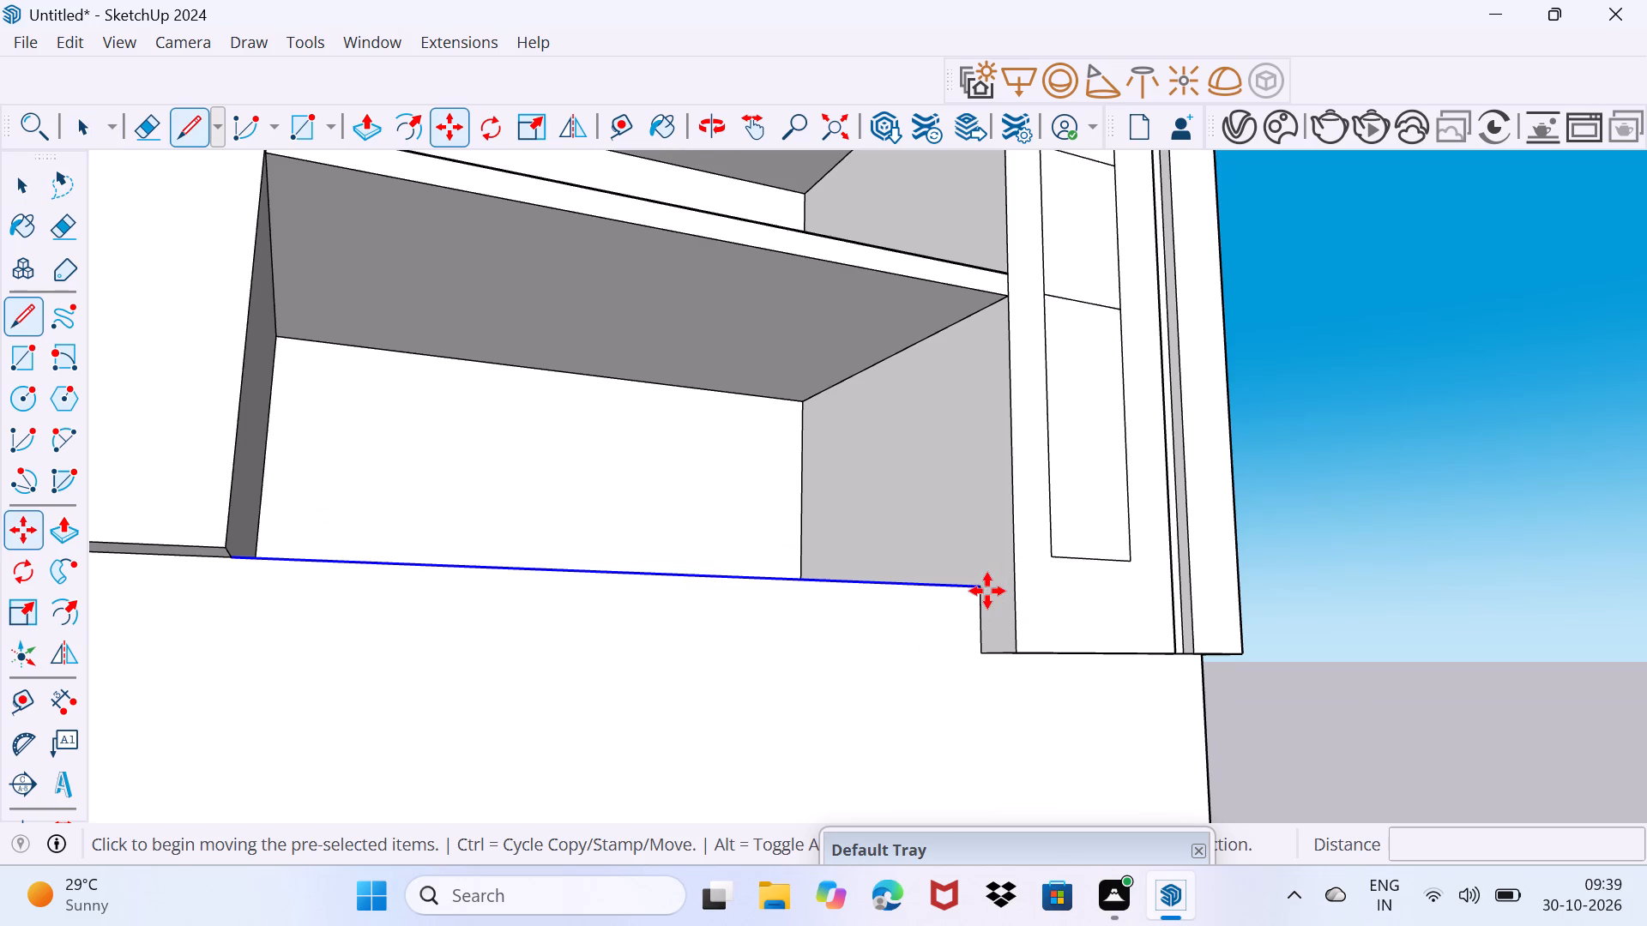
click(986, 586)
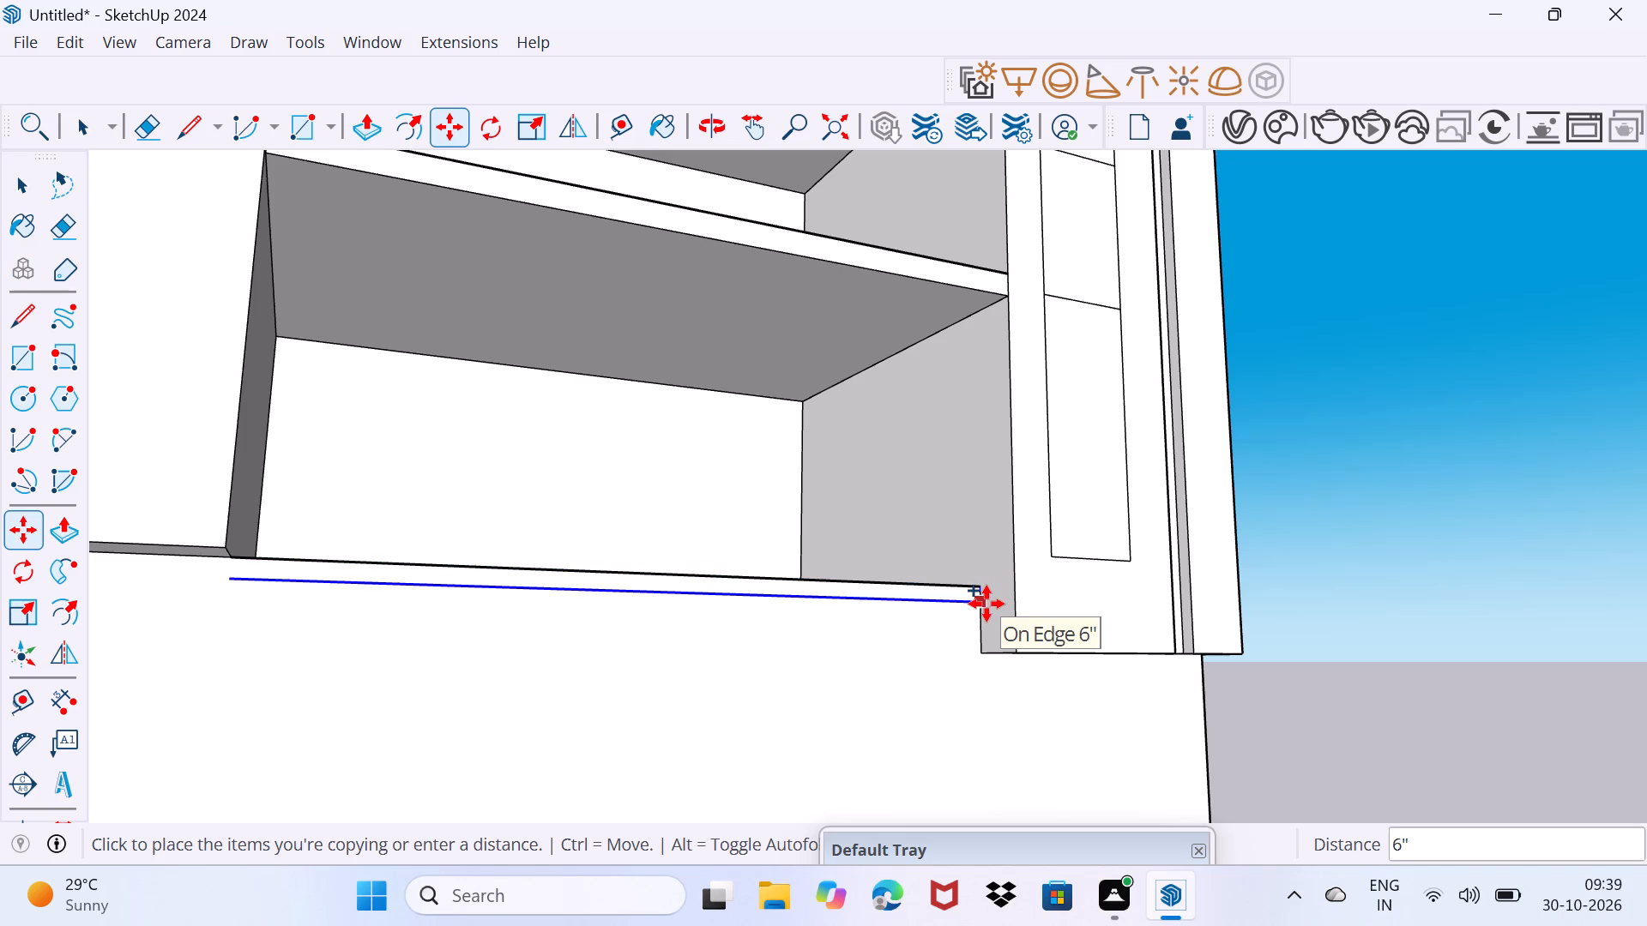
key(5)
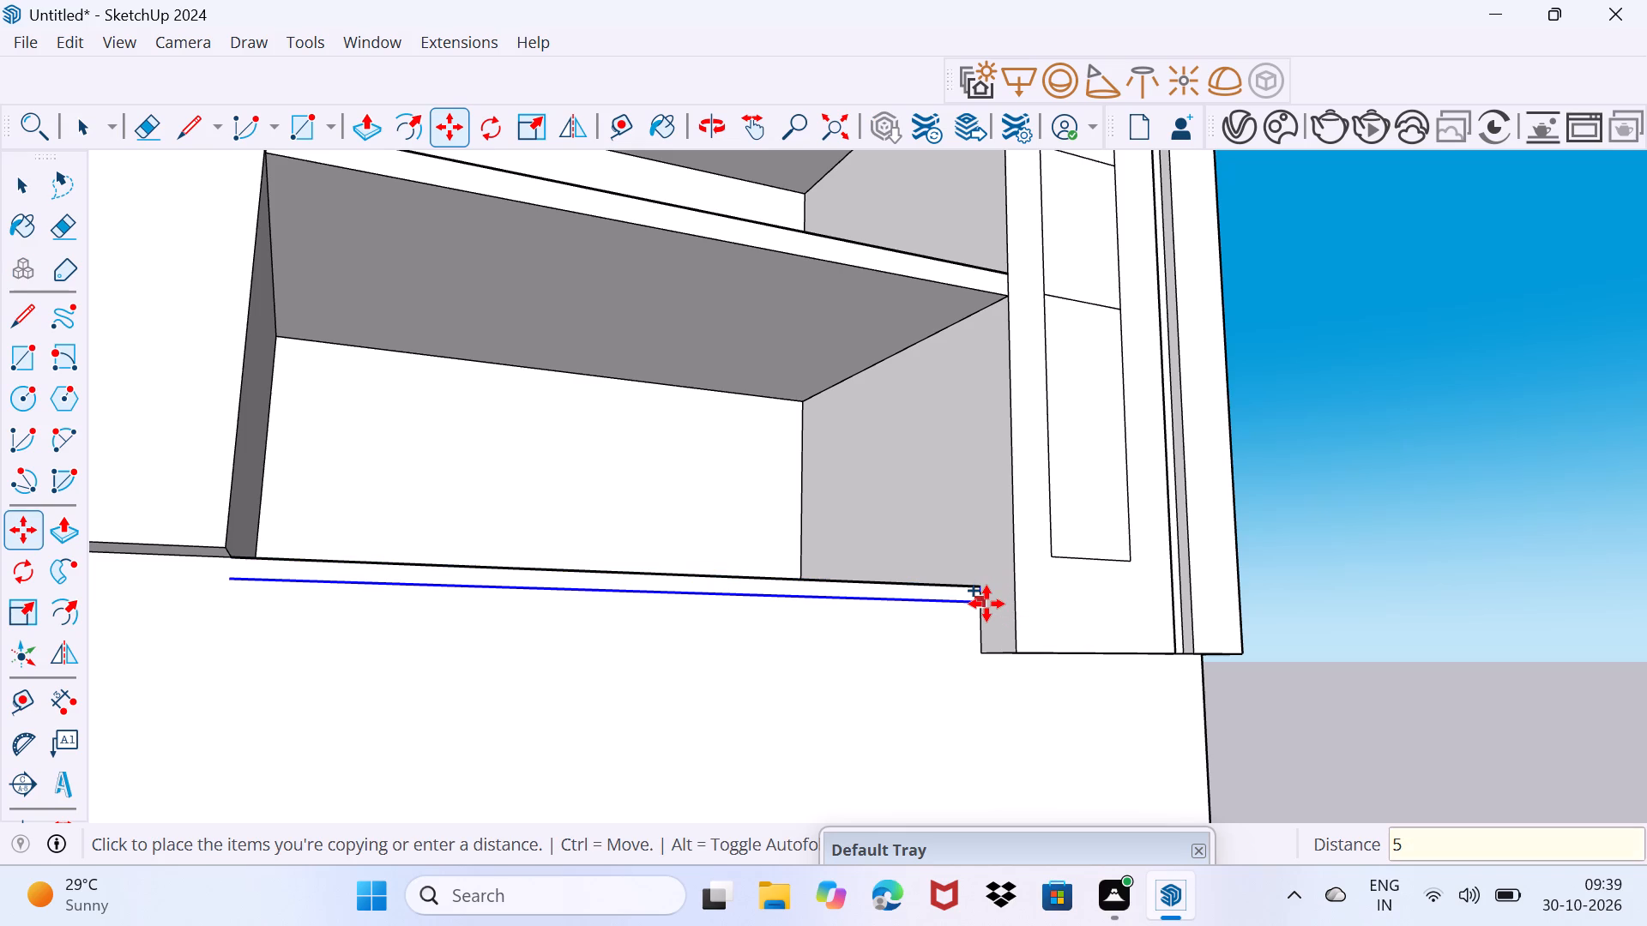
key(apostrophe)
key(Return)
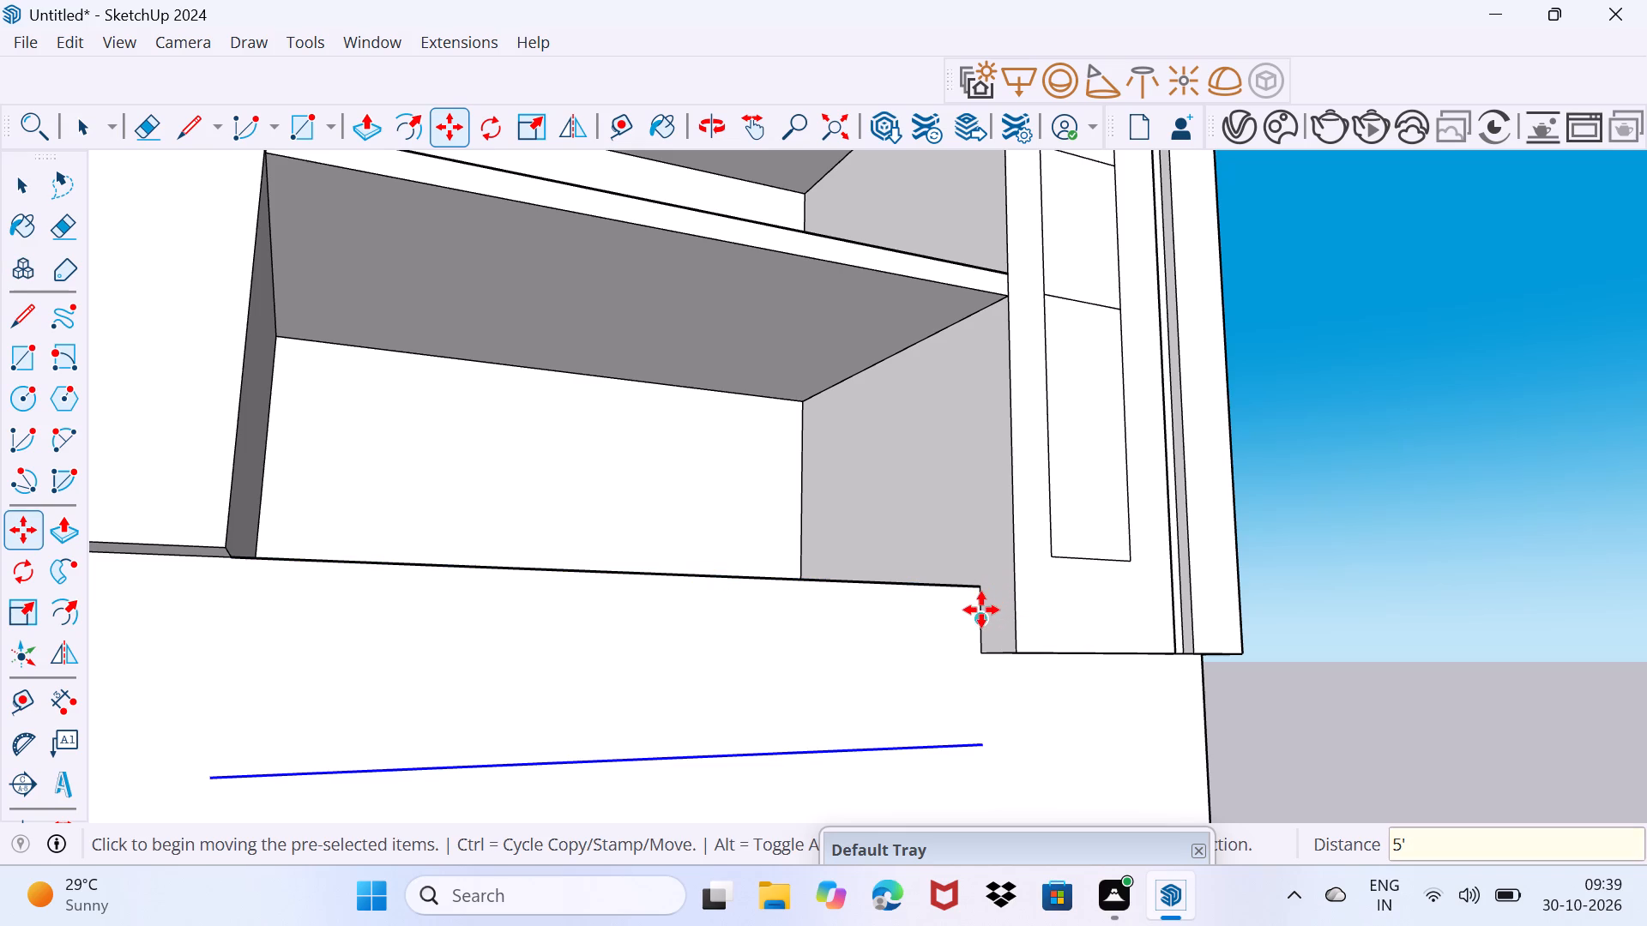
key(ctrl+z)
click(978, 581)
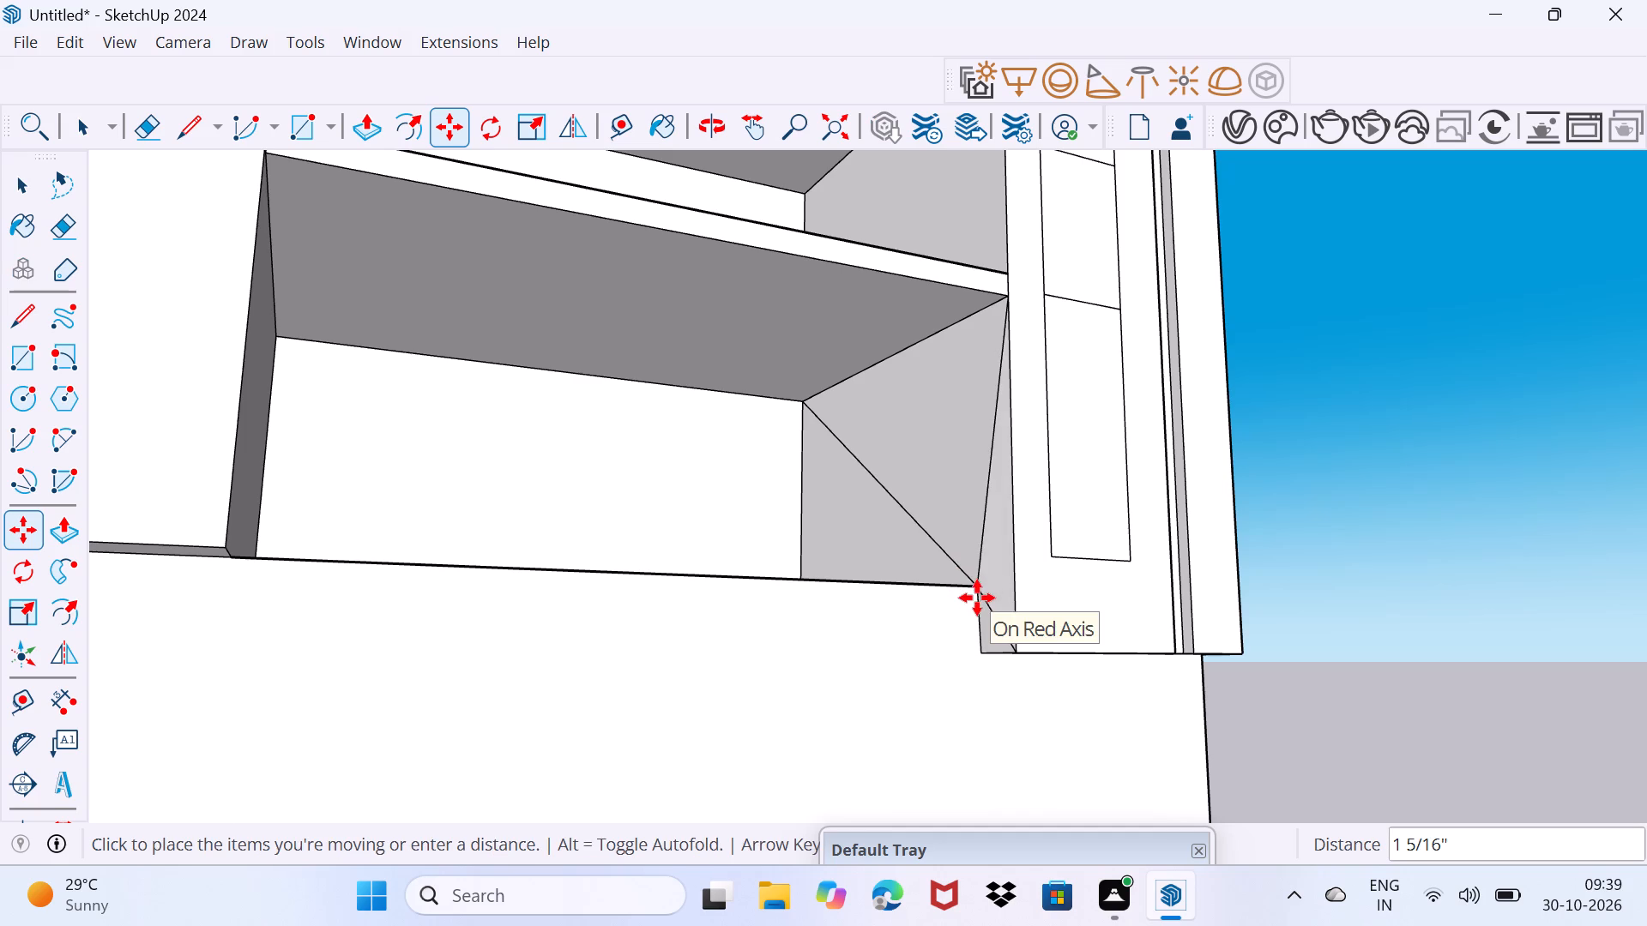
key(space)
Copy the lowest balcony's front floor edge about 6 1/2" down the wall below it.
click(954, 588)
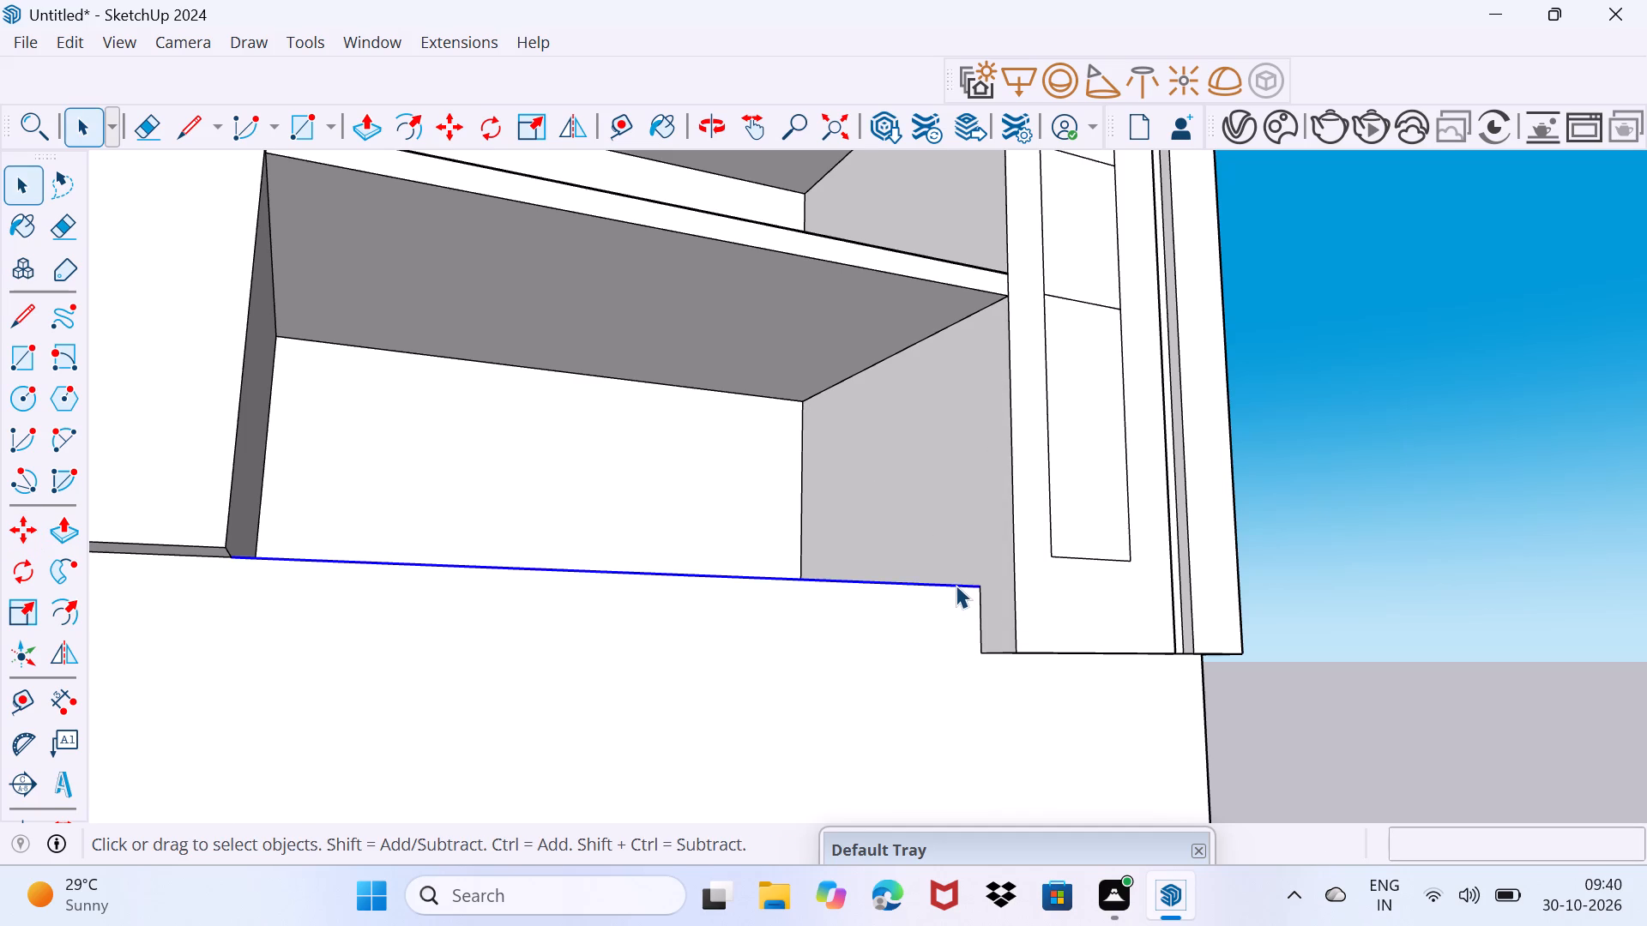
key(m)
click(956, 582)
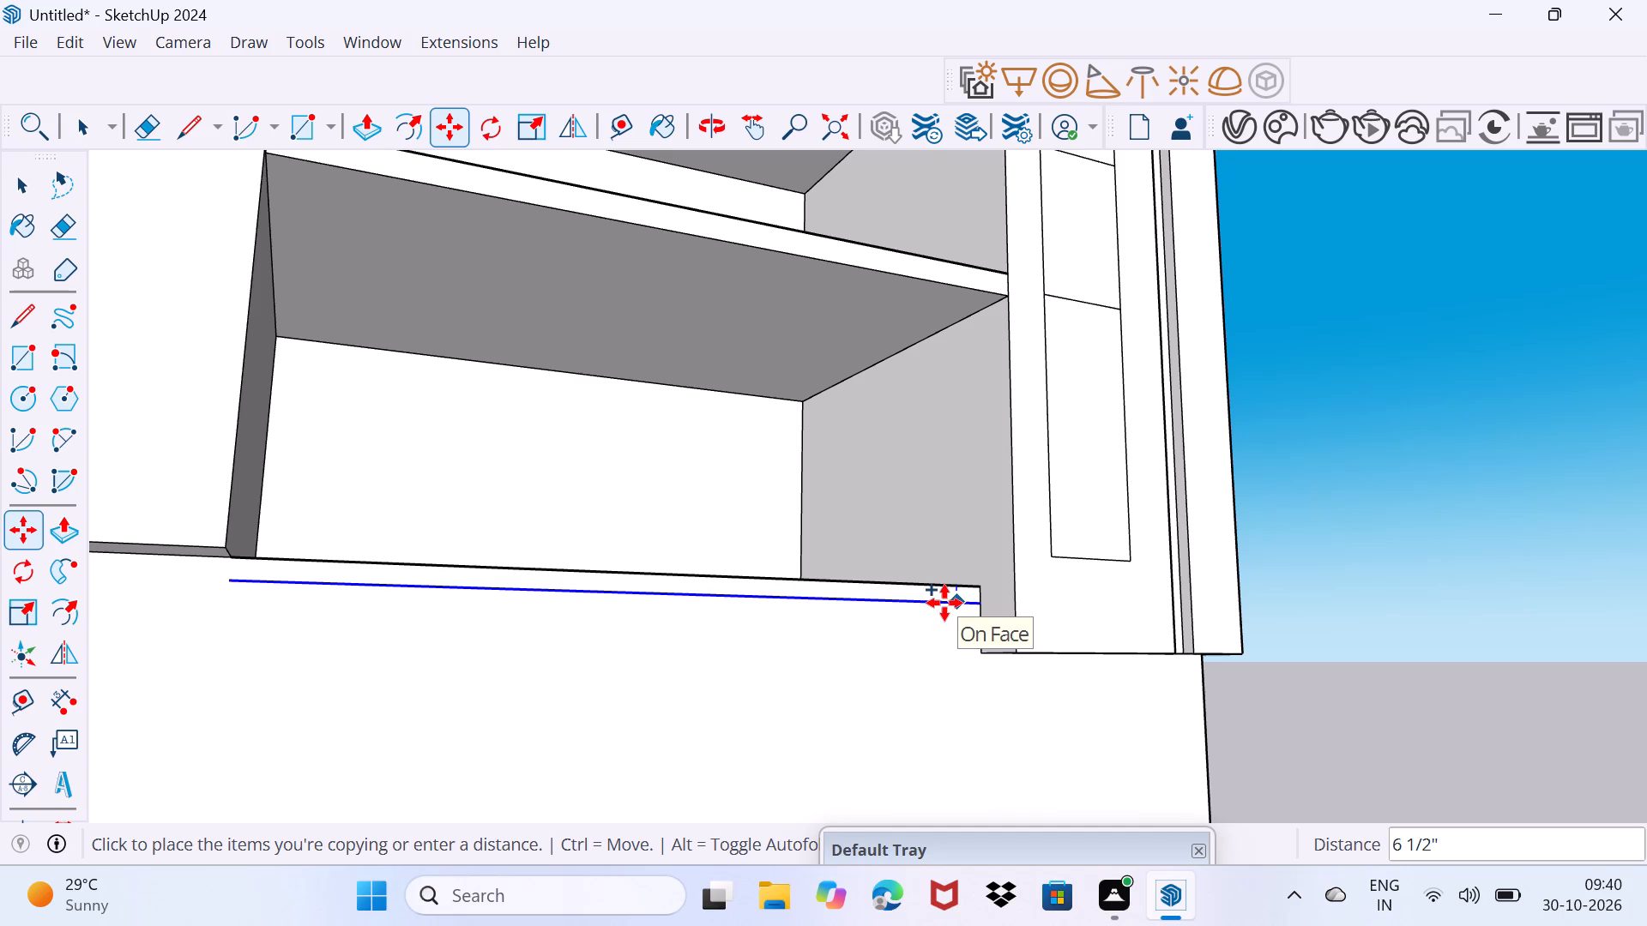
click(944, 603)
key(space)
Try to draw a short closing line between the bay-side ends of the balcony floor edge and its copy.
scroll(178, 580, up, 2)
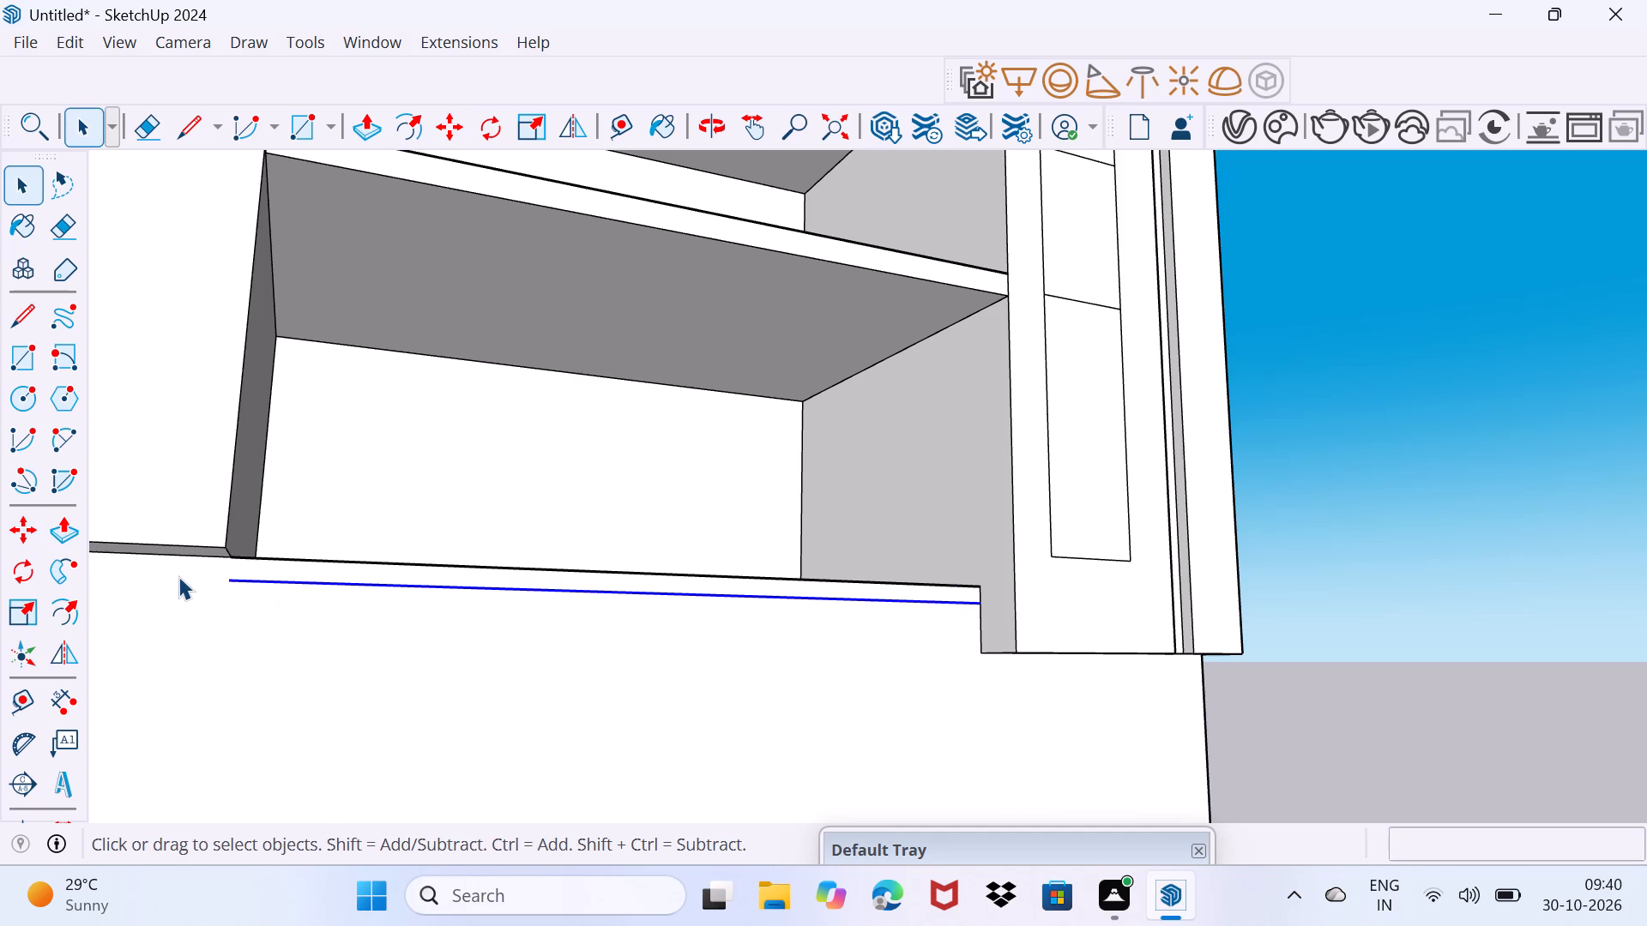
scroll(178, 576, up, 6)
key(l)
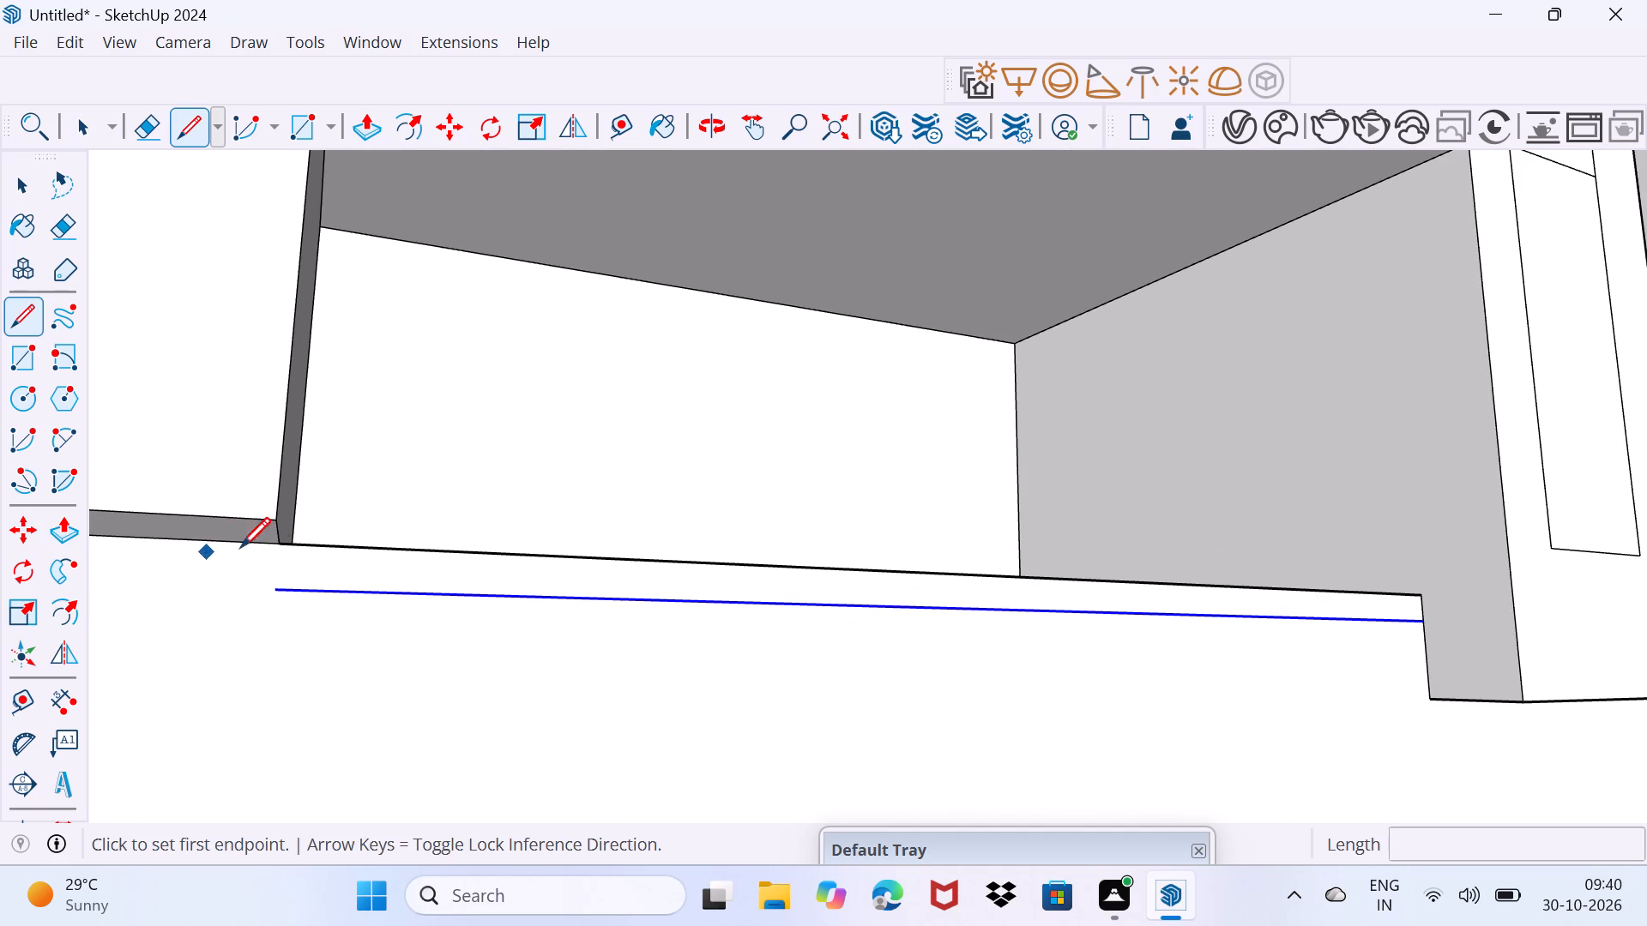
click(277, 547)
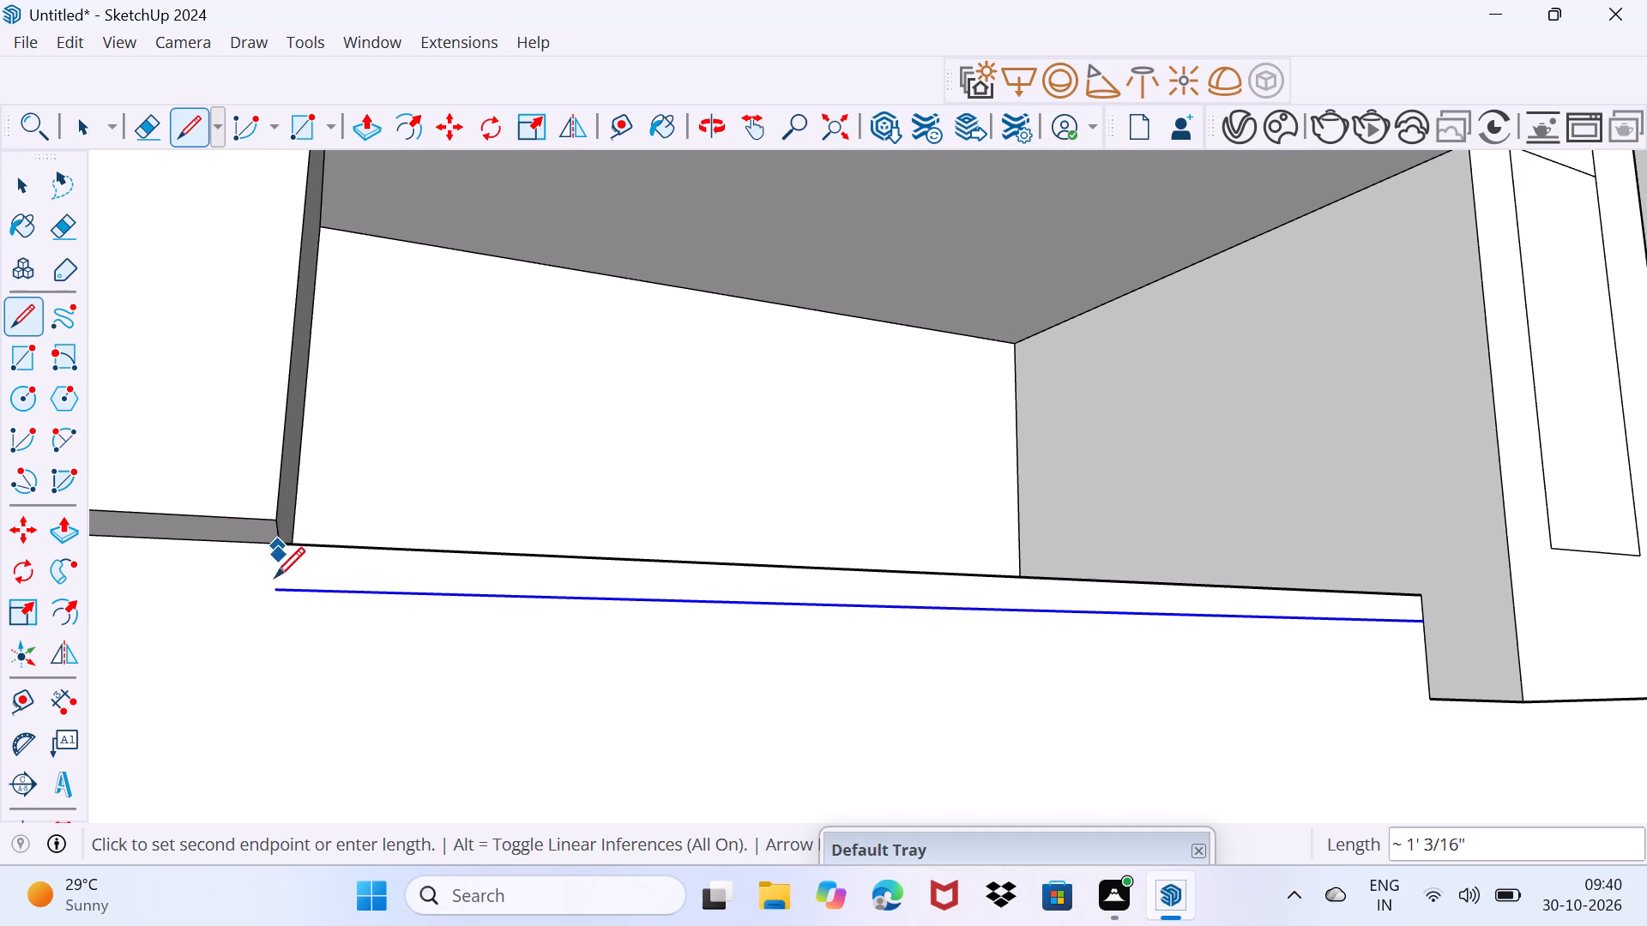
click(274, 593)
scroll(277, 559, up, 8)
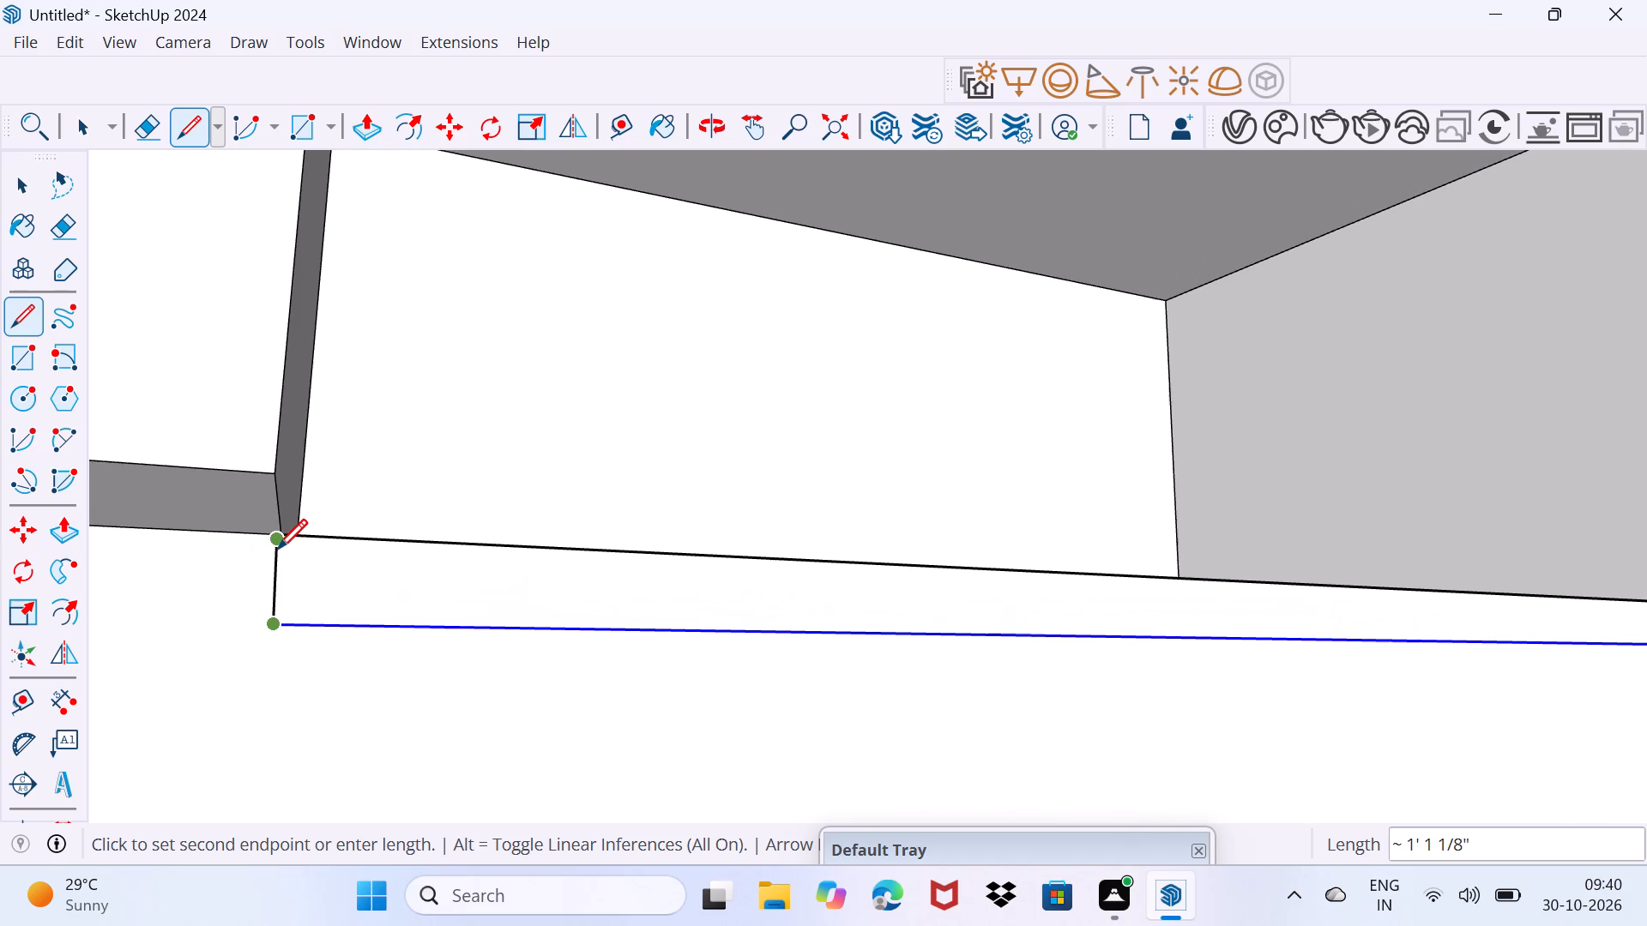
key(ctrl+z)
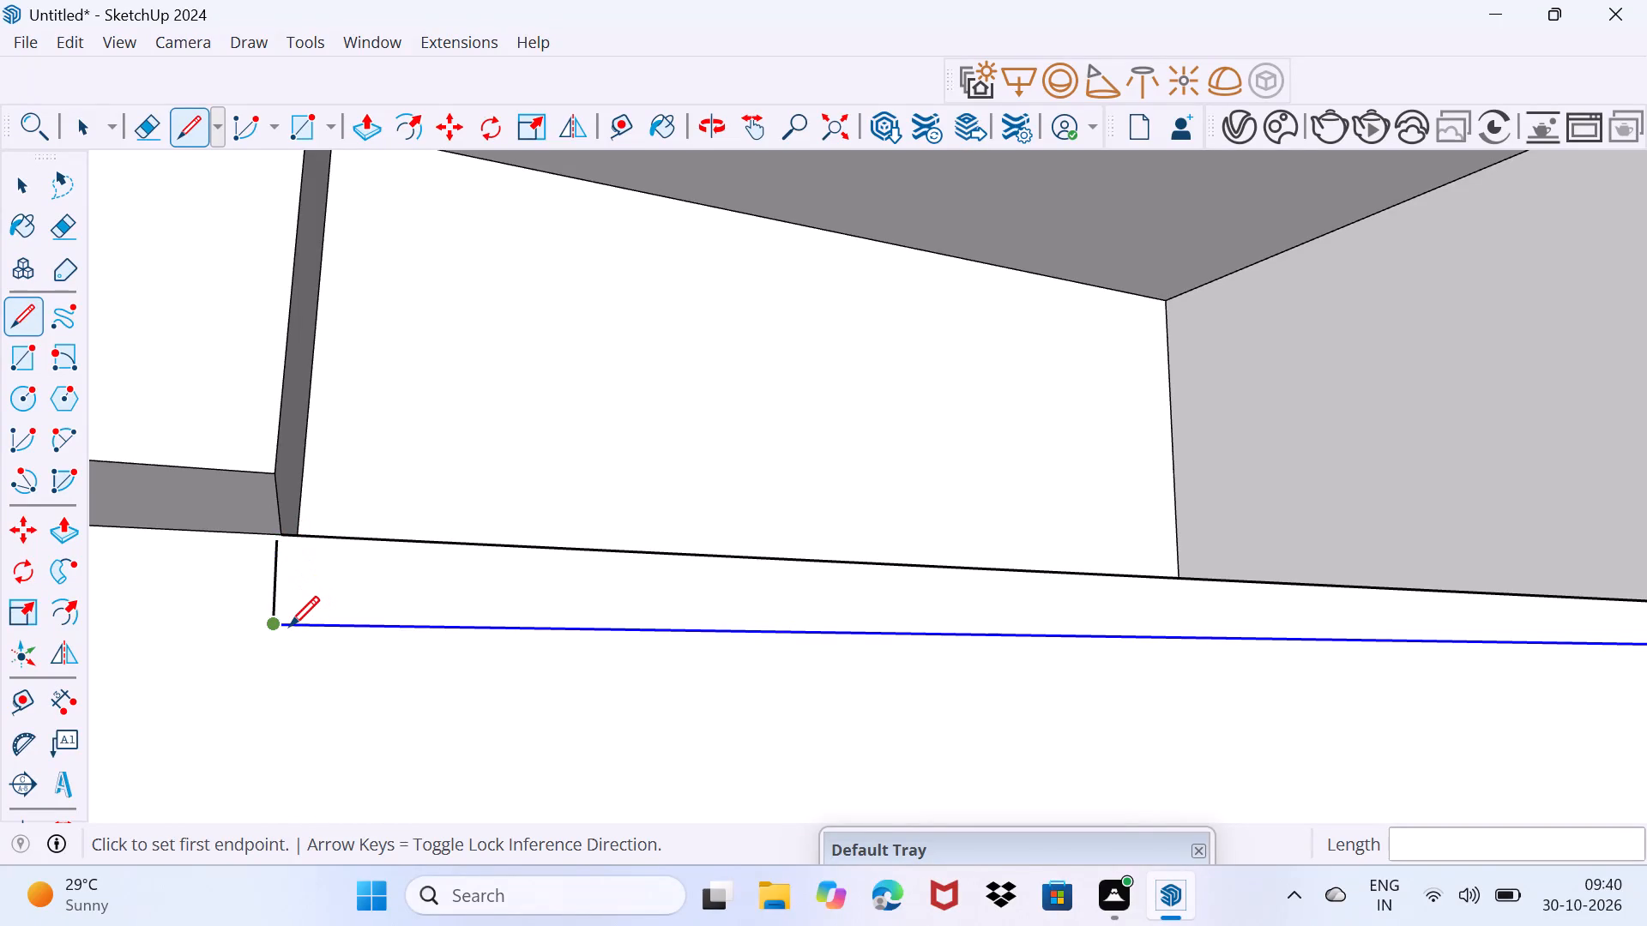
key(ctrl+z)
Draw a line about 6 1/2" long joining the bay-side ends of the floor edge and its copy, closing the strip.
click(282, 535)
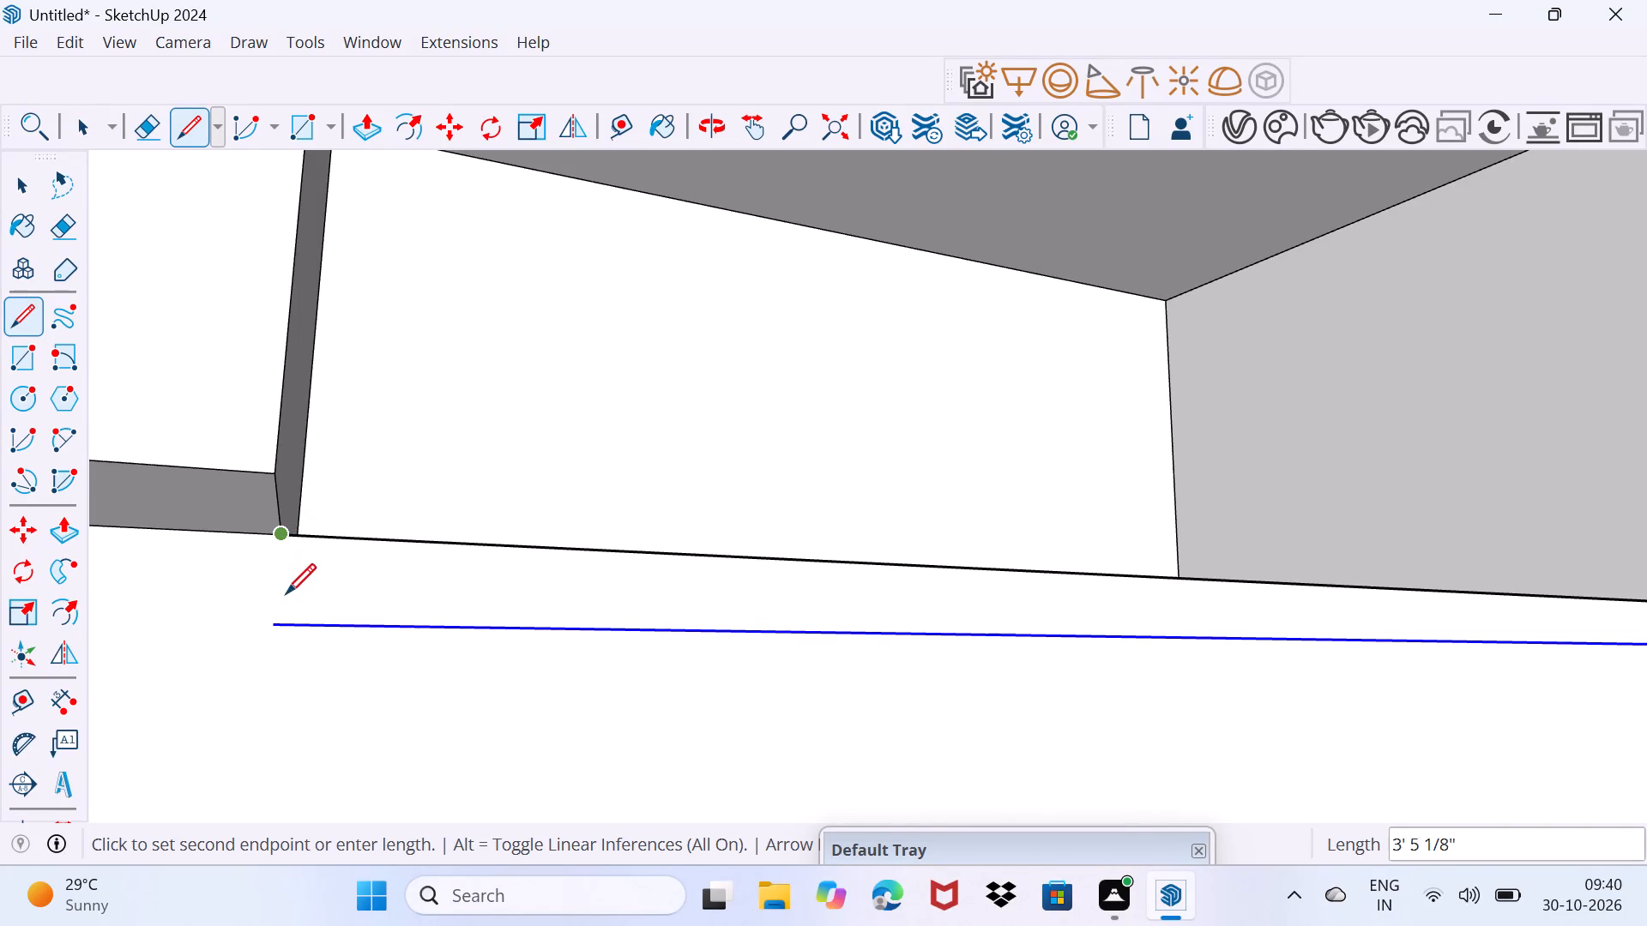
click(281, 538)
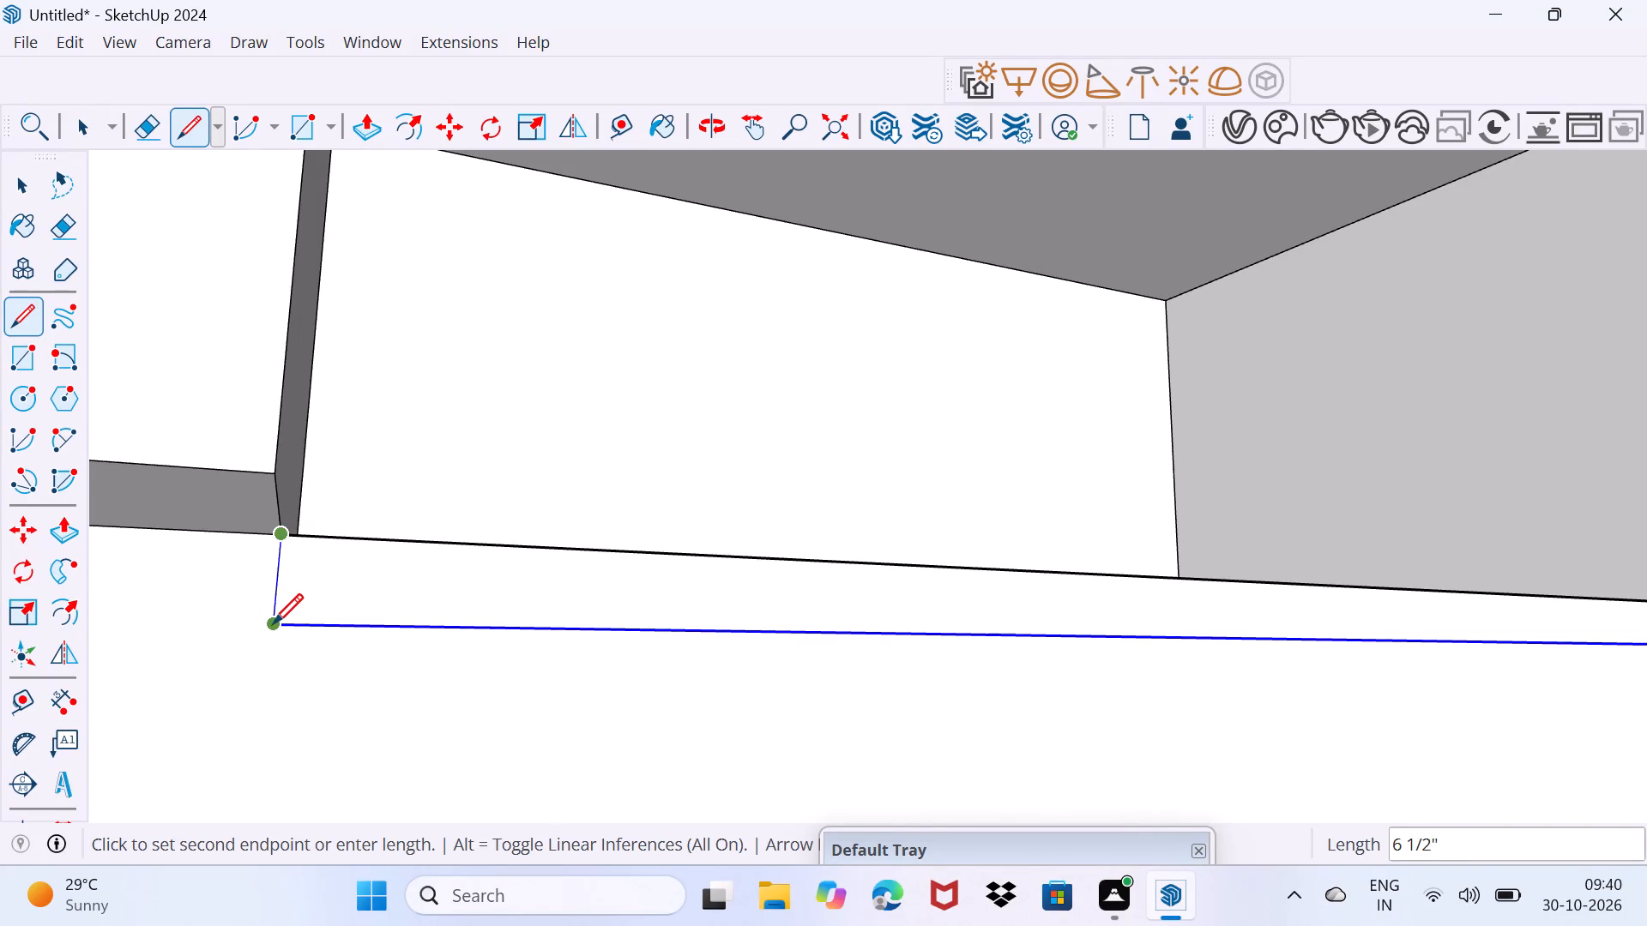
click(273, 623)
key(space)
drag(265, 669, 315, 632)
scroll(319, 611, down, 9)
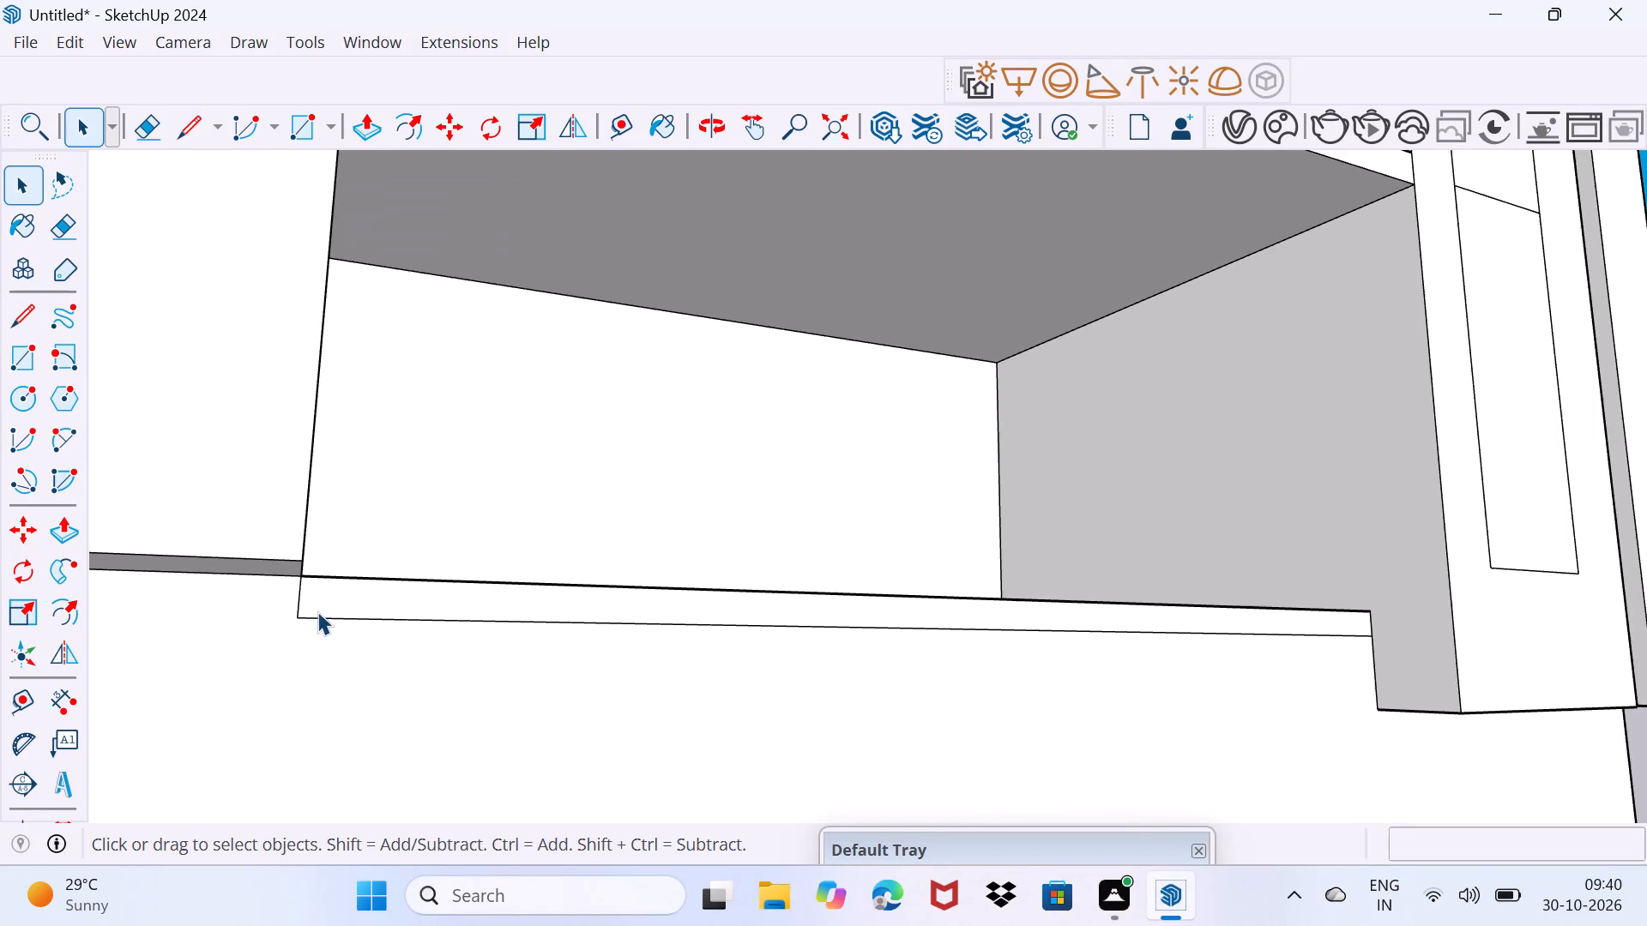
Pull the thin strip below the lowest balcony outward about 2' 4 15/16", flush with the projecting bay's front.
middle_drag(349, 600, 282, 670)
click(305, 674)
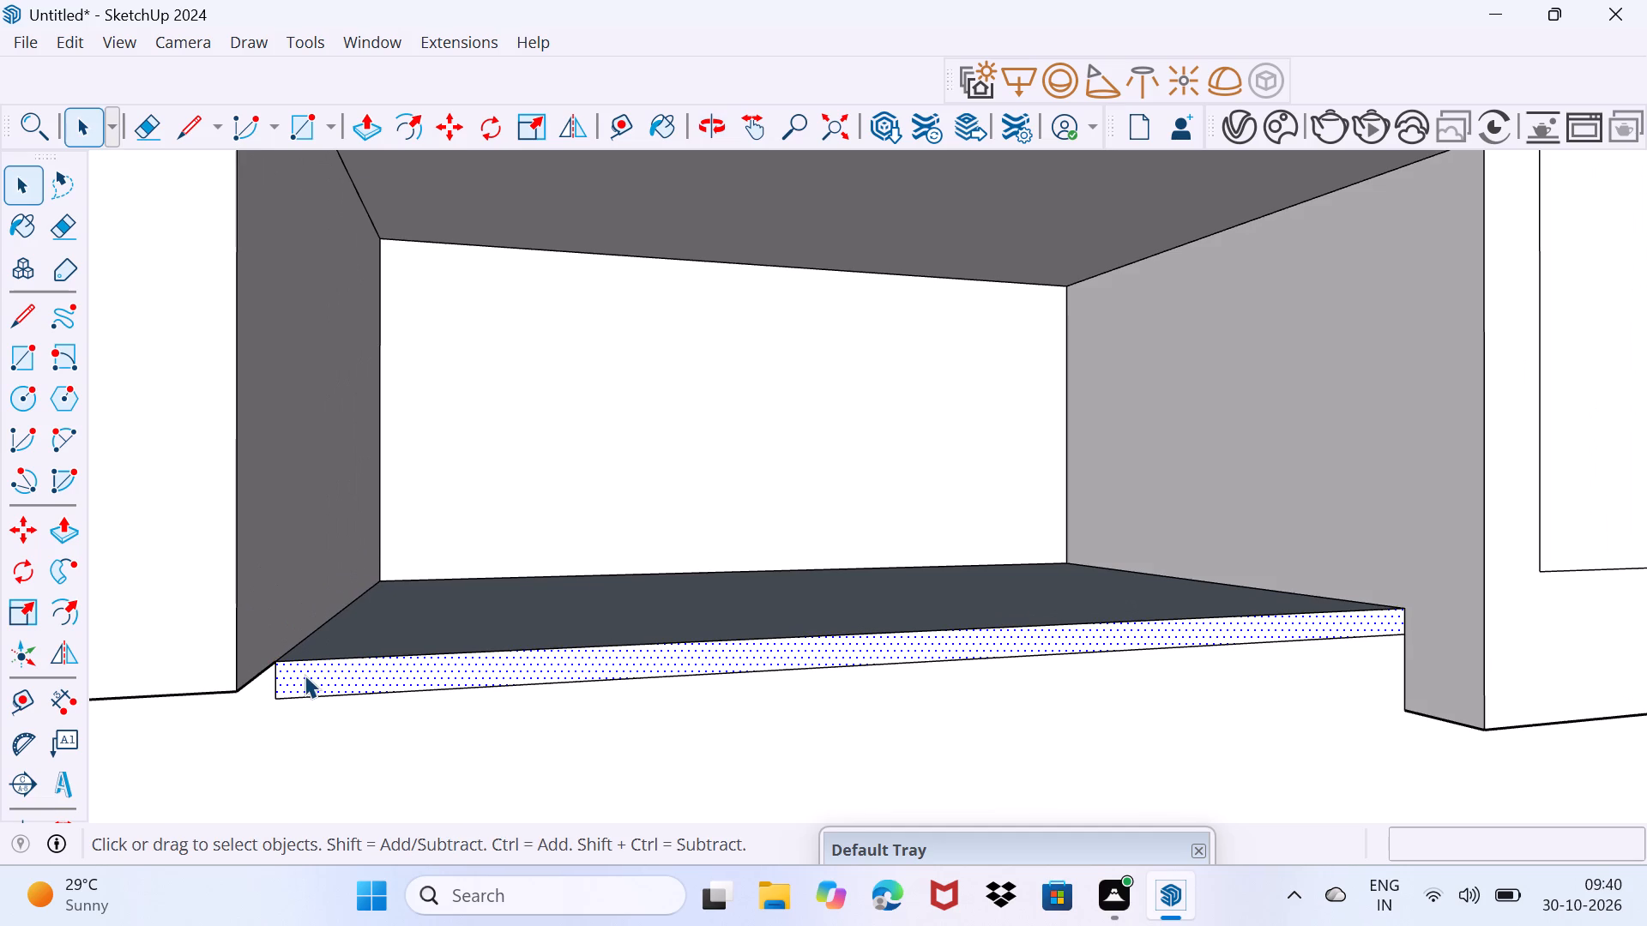
key(p)
click(305, 675)
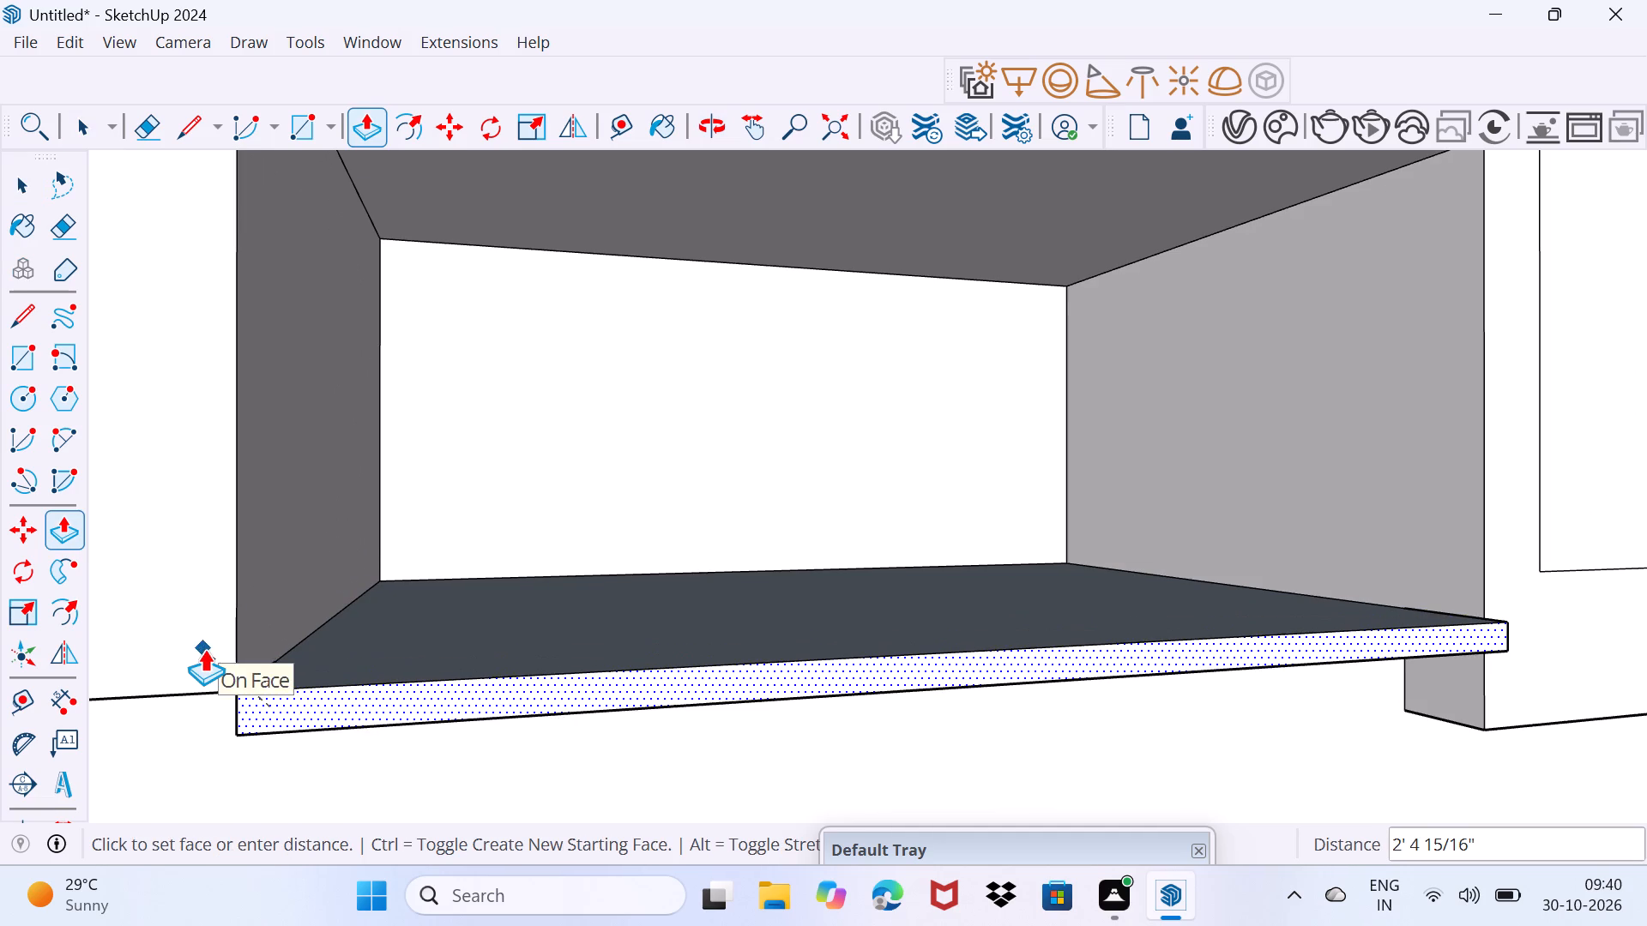
click(204, 649)
key(space)
Push the underside of the lowest balcony's projecting slab up about 5 1/4" to thin it.
middle_drag(1484, 691, 1336, 585)
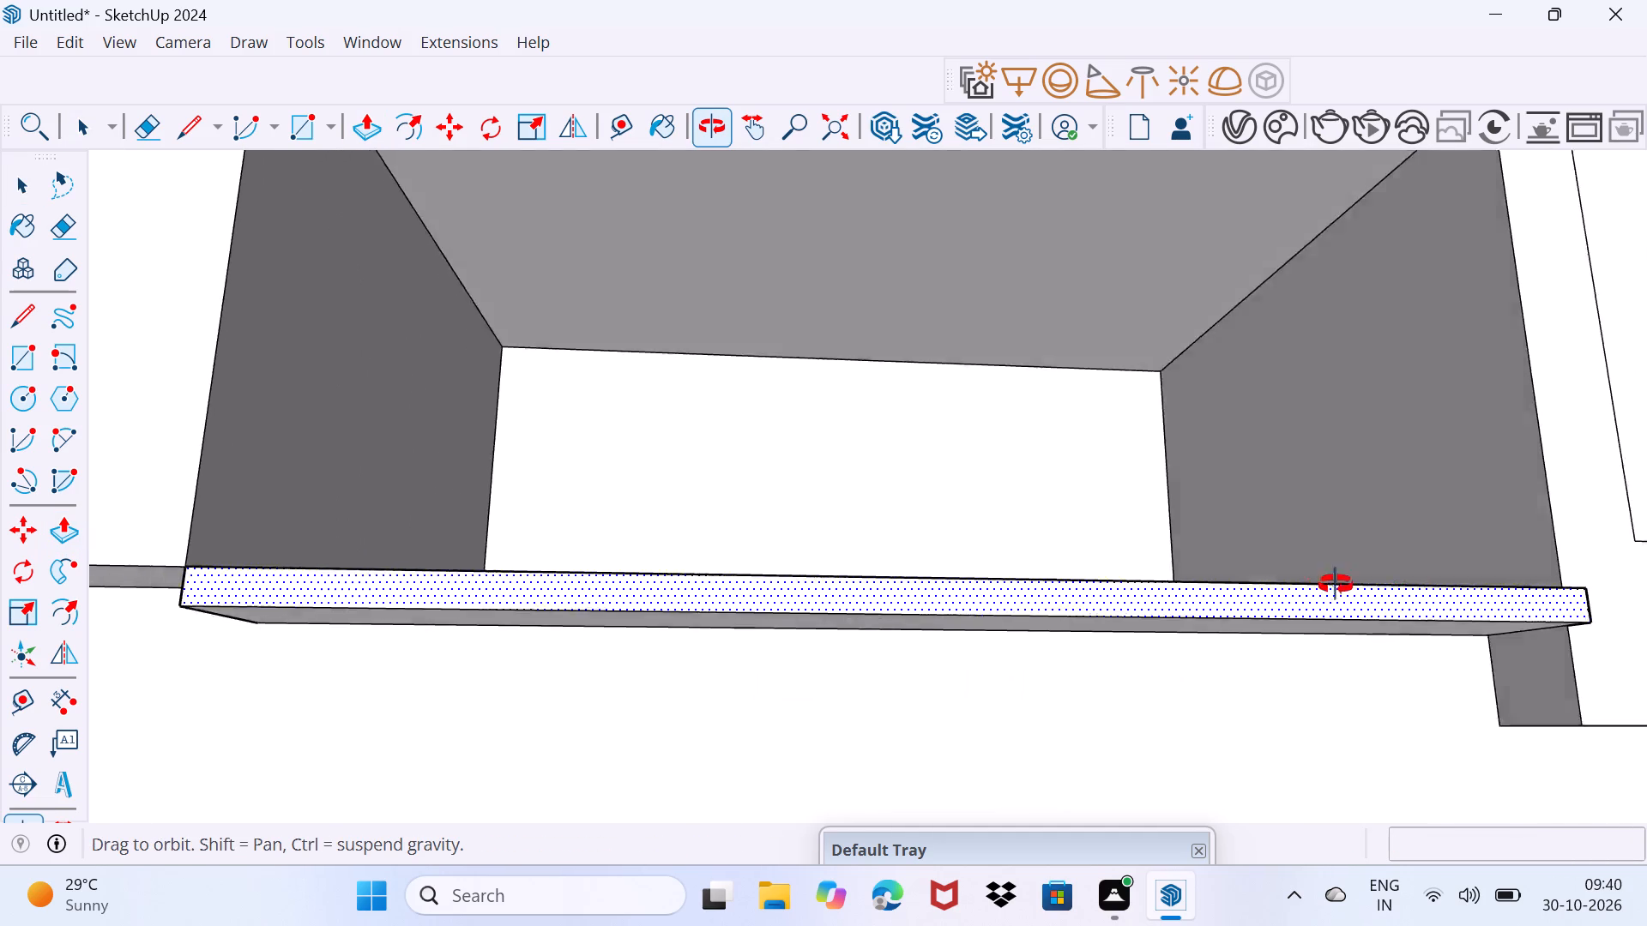
middle_drag(1336, 585, 1388, 503)
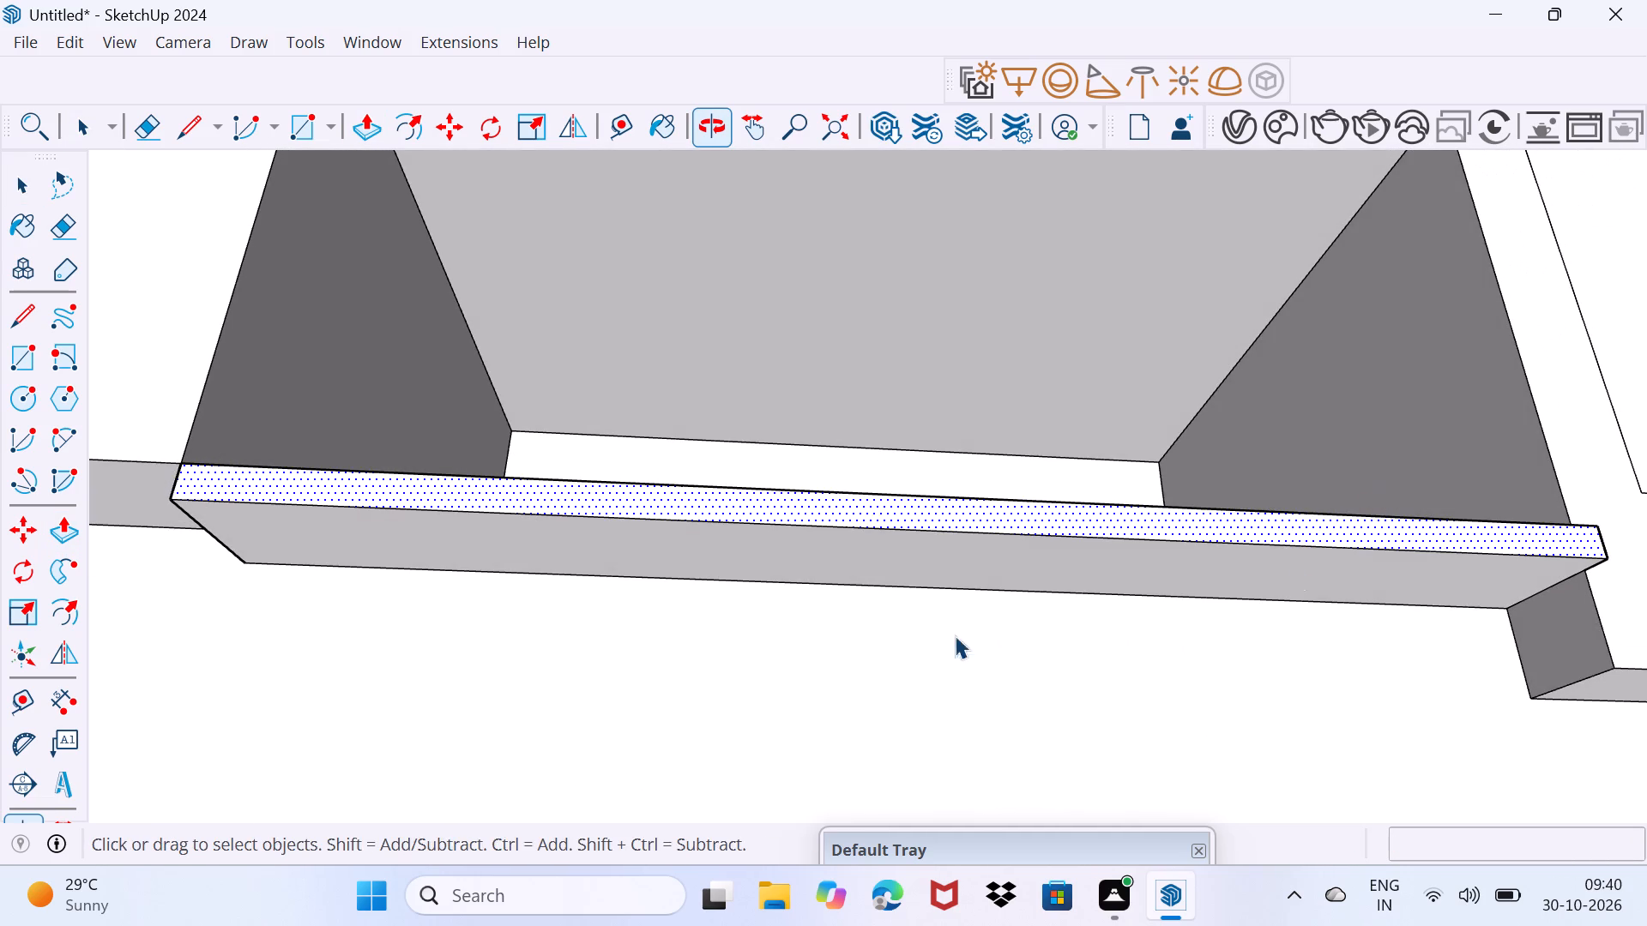
middle_drag(440, 598, 728, 681)
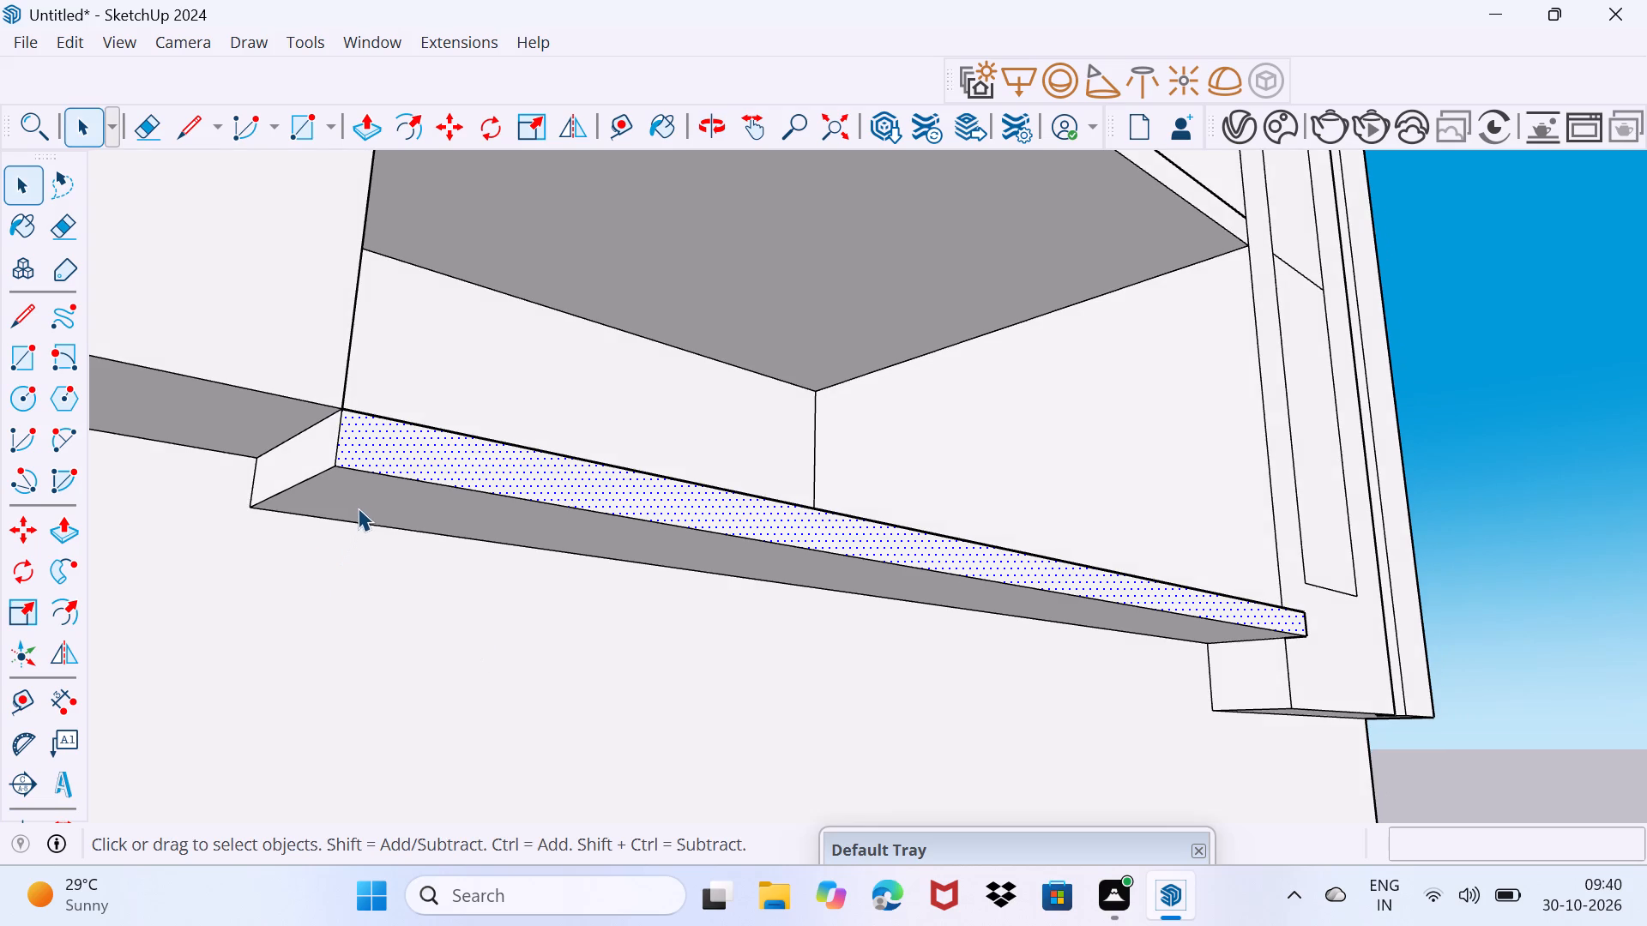
click(359, 508)
key(p)
click(359, 508)
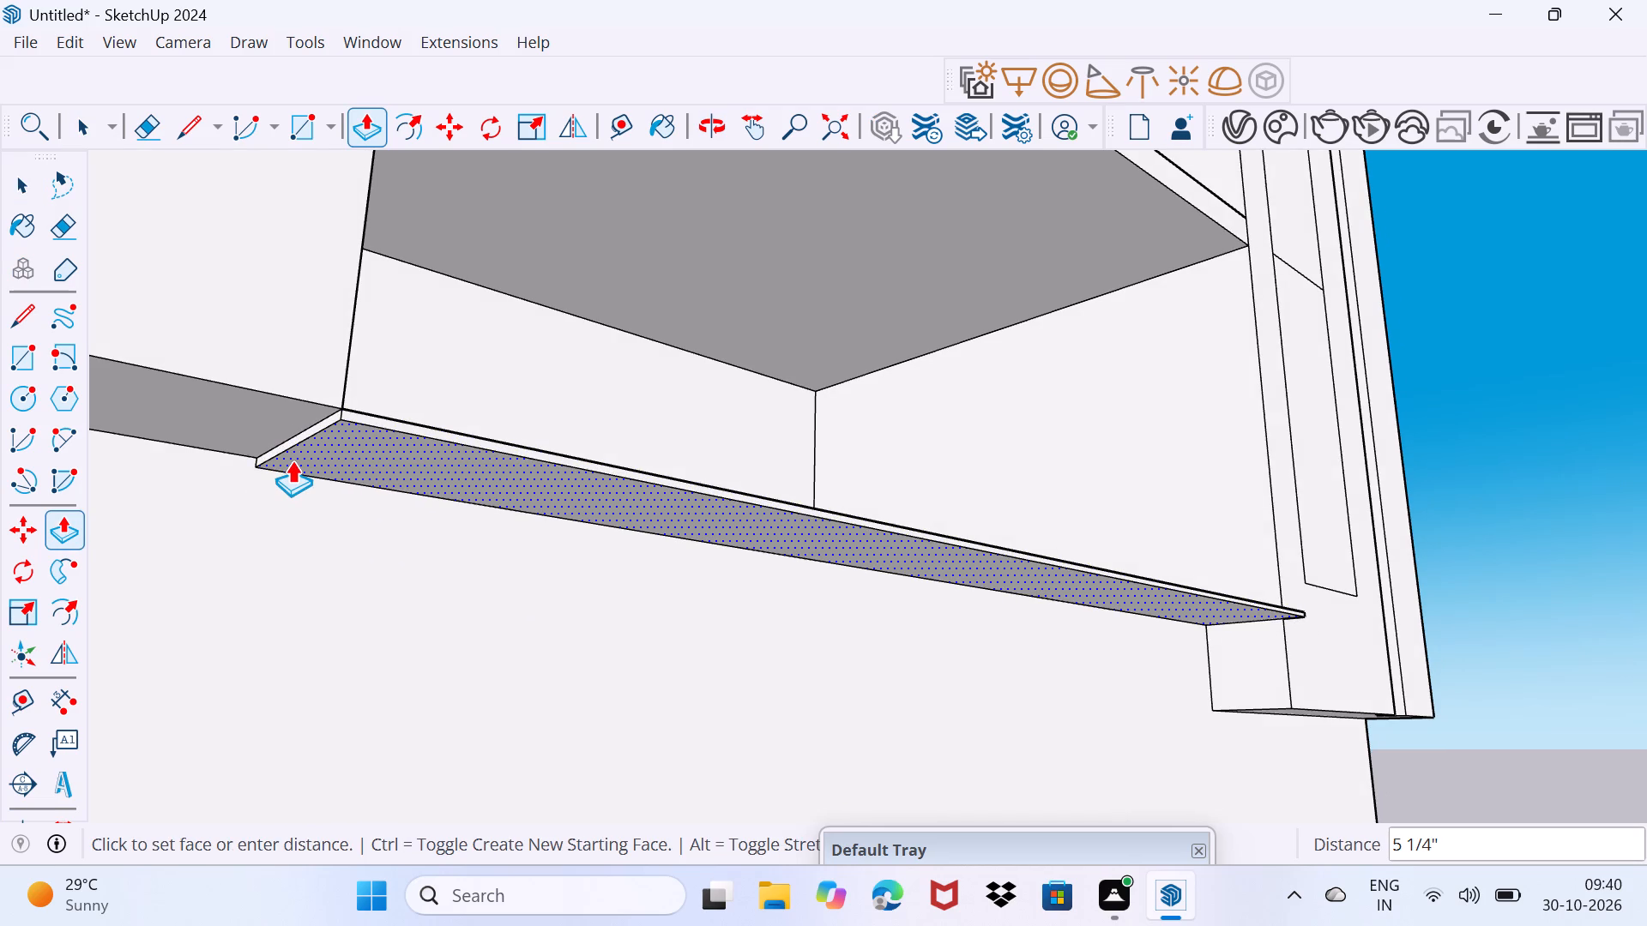
click(292, 460)
scroll(292, 433, up, 1)
Raise the top face of the lowest balcony's floor slightly with Push/Pull.
middle_drag(289, 432, 145, 731)
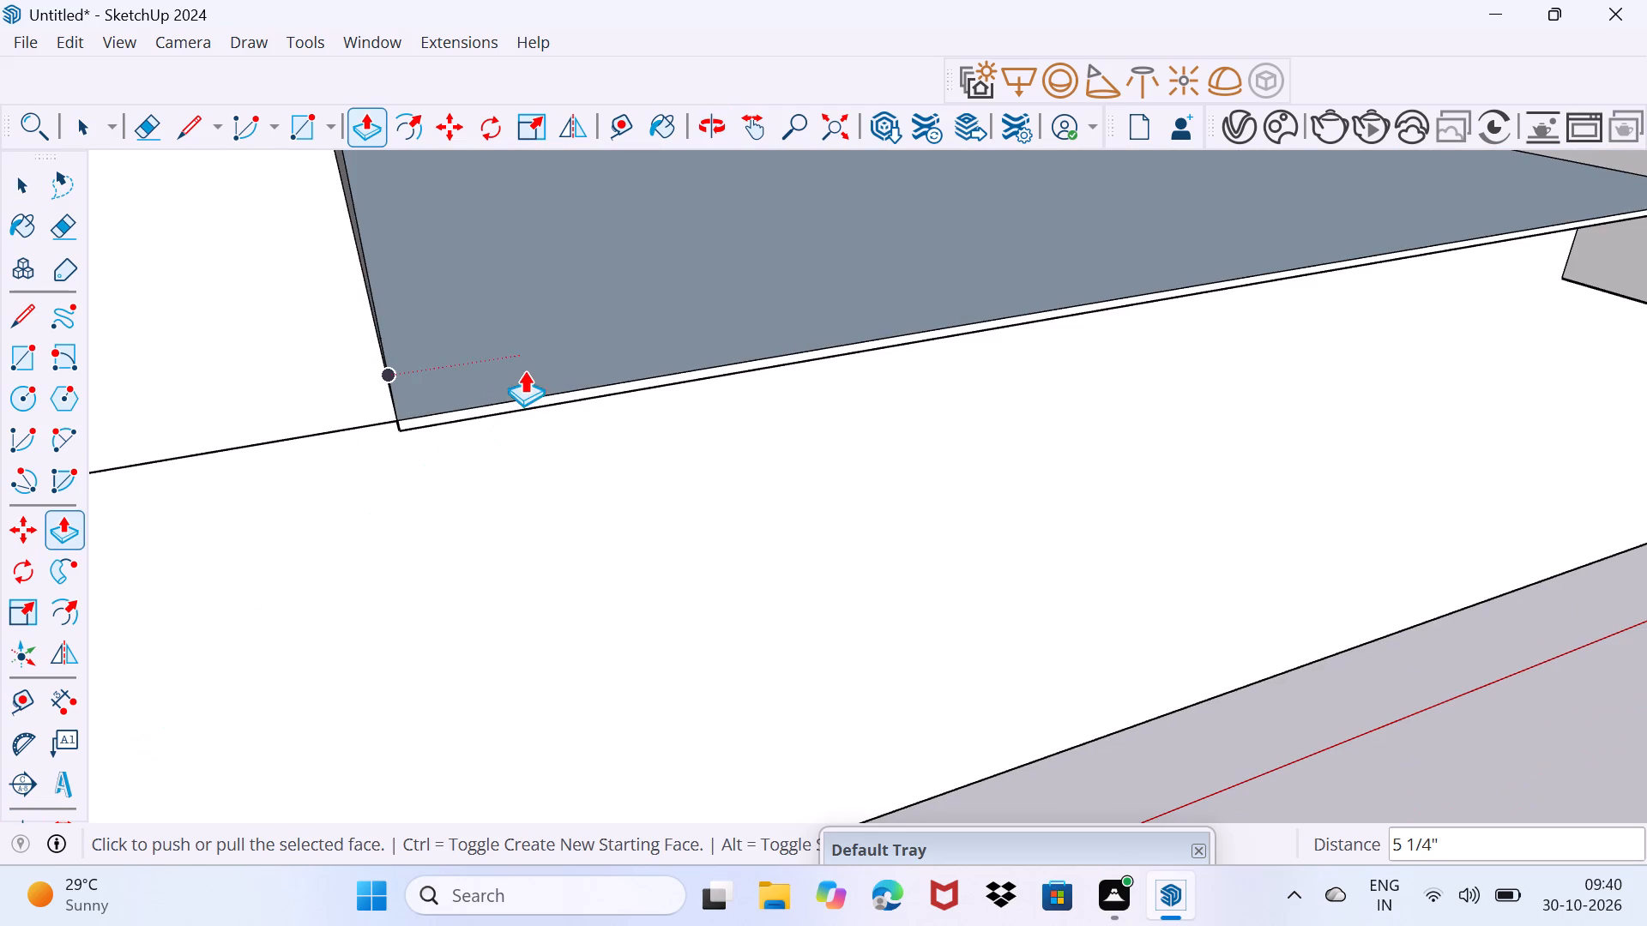
key(space)
click(528, 348)
key(p)
click(528, 348)
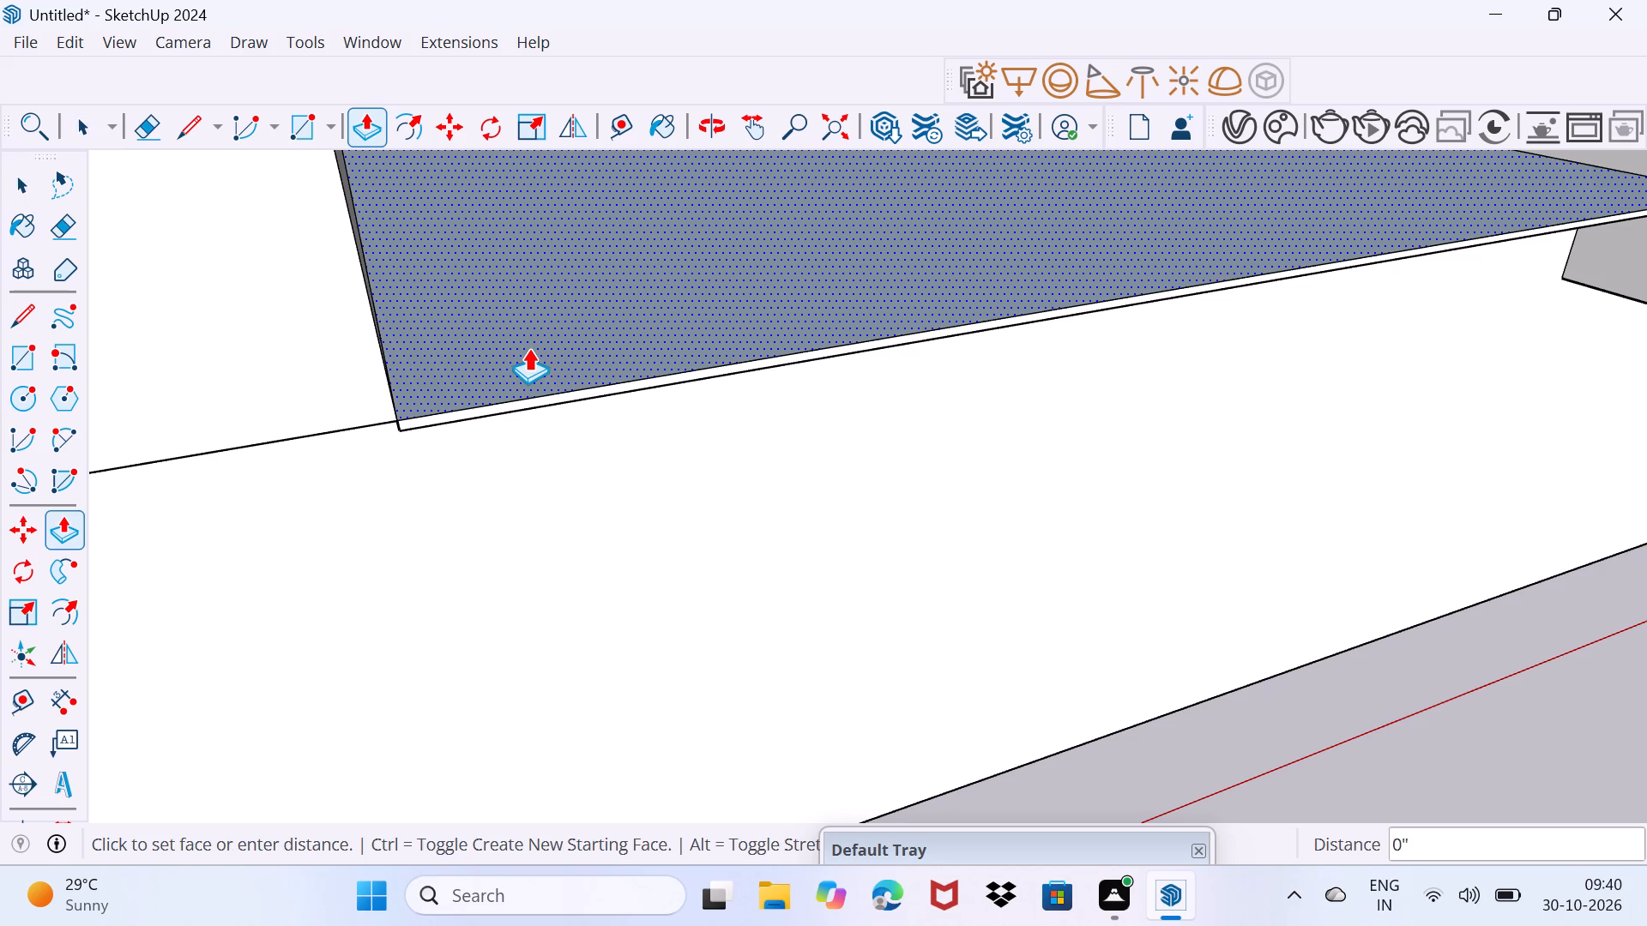
click(534, 334)
key(space)
Push the balcony slab's underside up about 1 1/4", flush with the underside of the projecting bay.
middle_drag(498, 466, 510, 314)
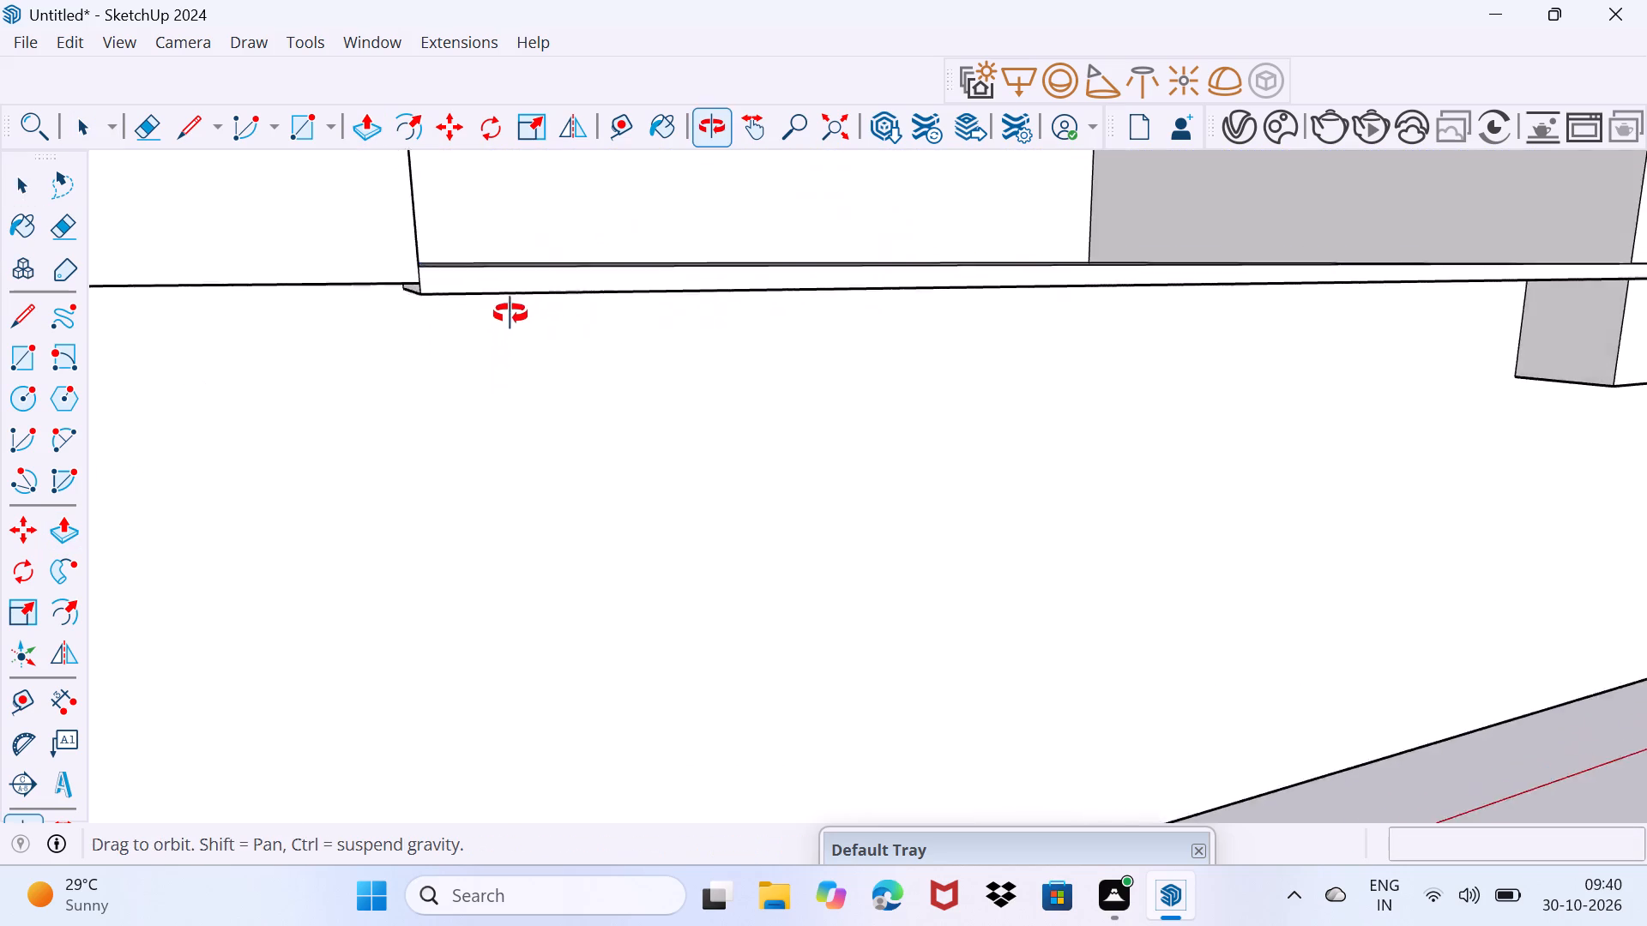
middle_drag(510, 314, 515, 288)
click(486, 268)
key(p)
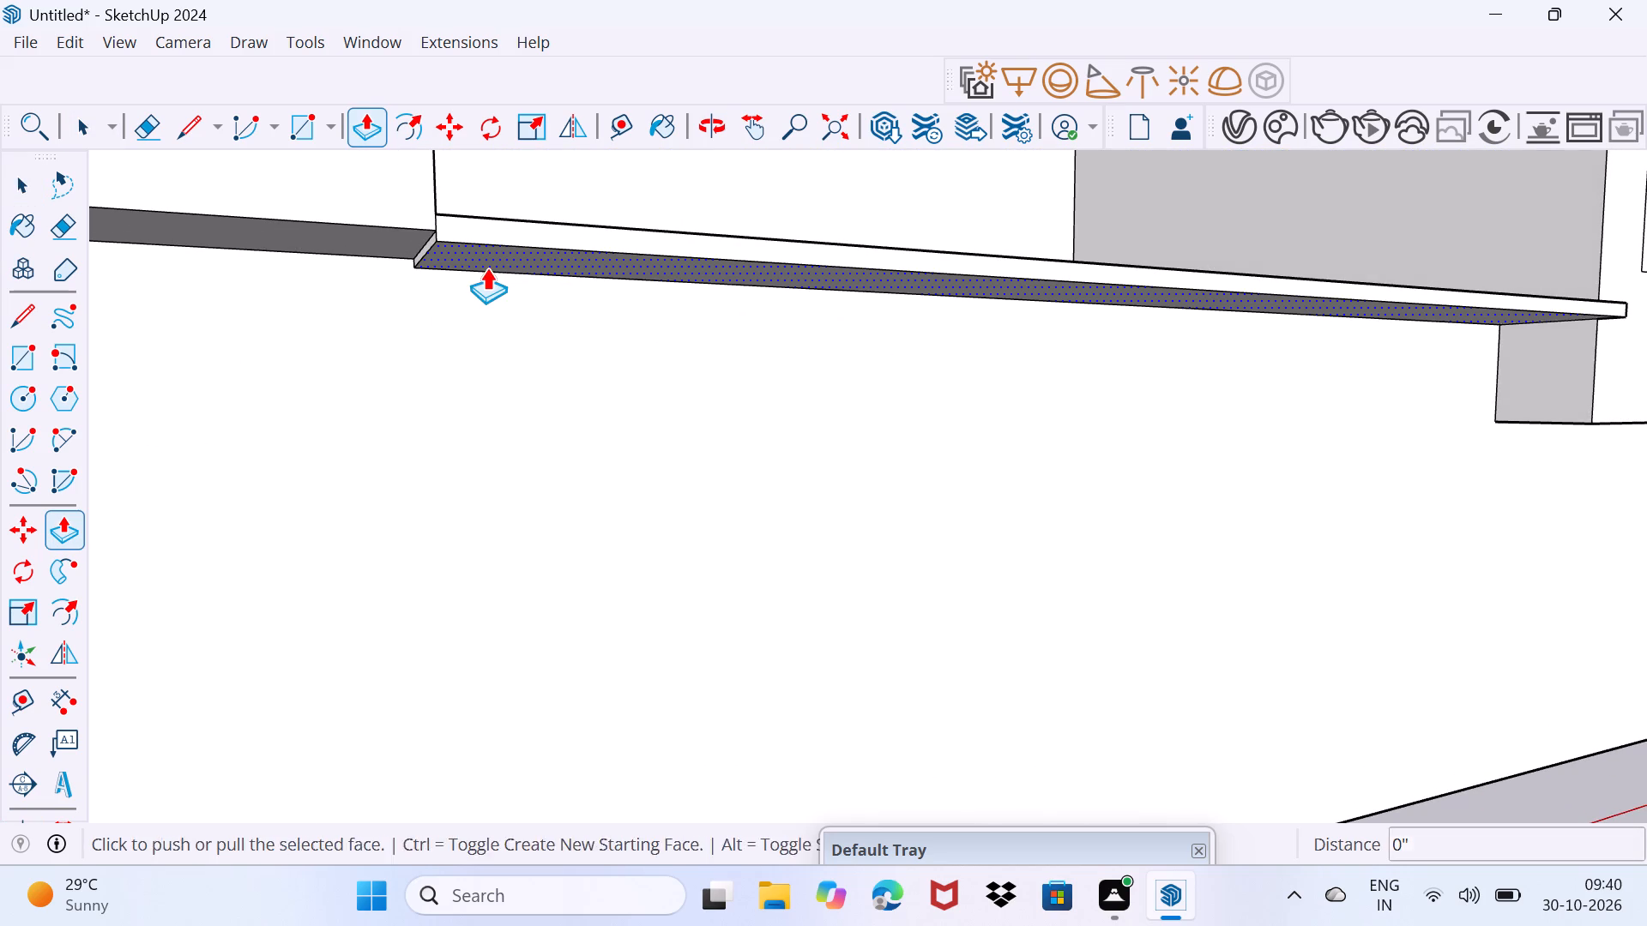
click(486, 268)
click(404, 259)
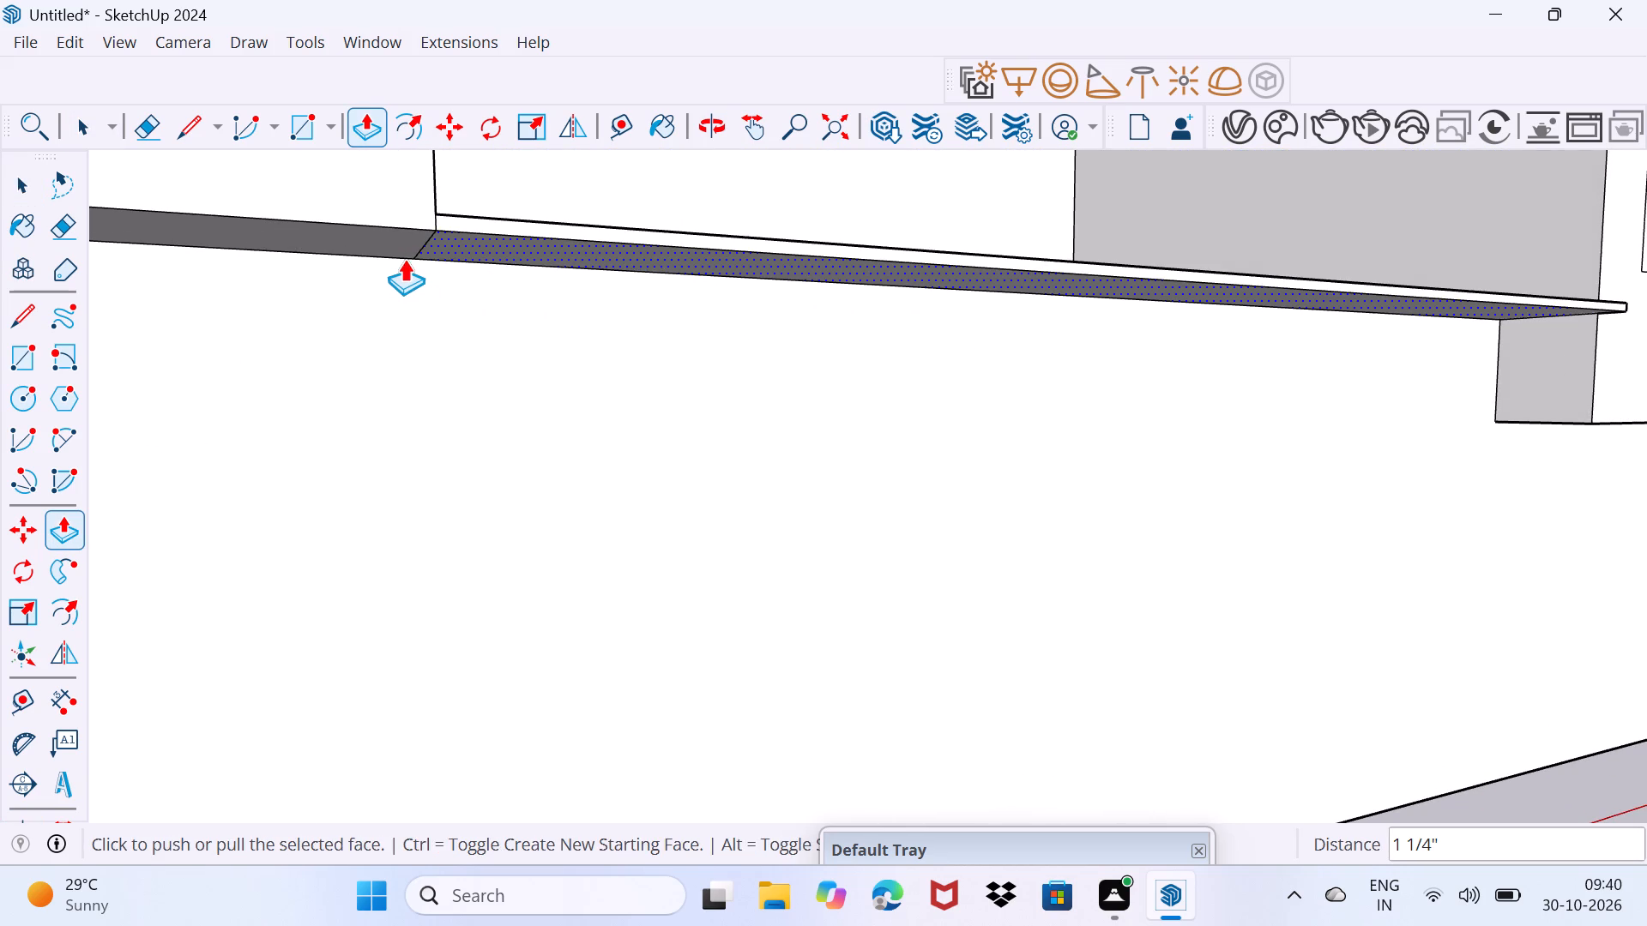
Erase the leftover edges between the balcony slab and the projecting bay, on the underside and on the front.
key(space)
drag(397, 268, 437, 241)
scroll(410, 252, up, 5)
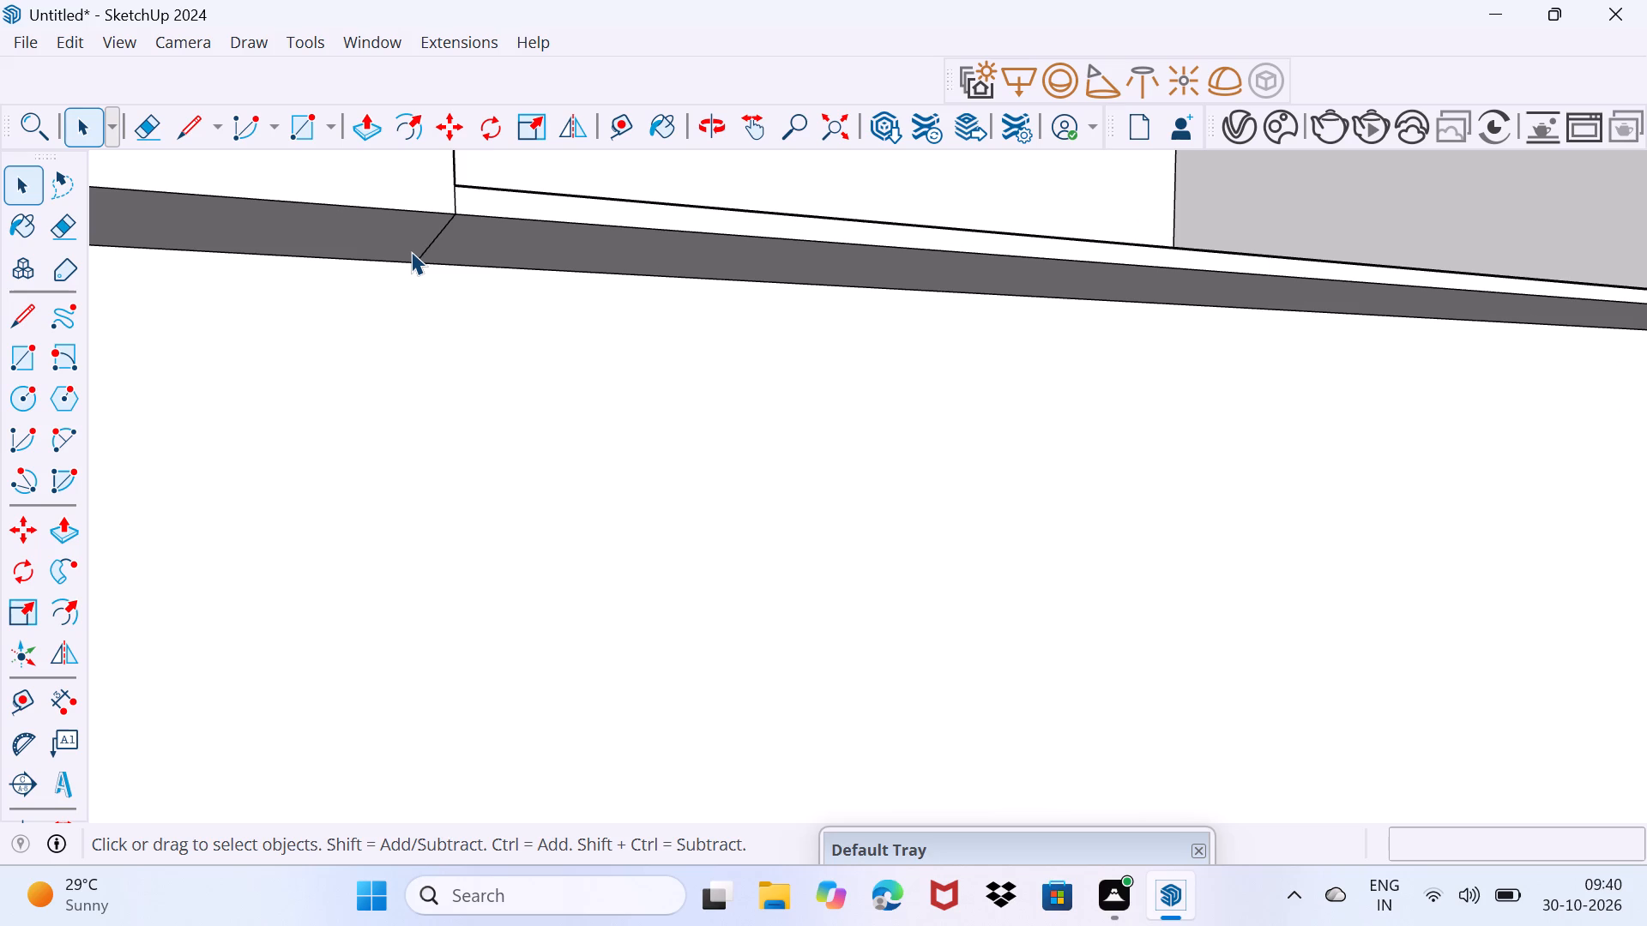
key(e)
click(432, 242)
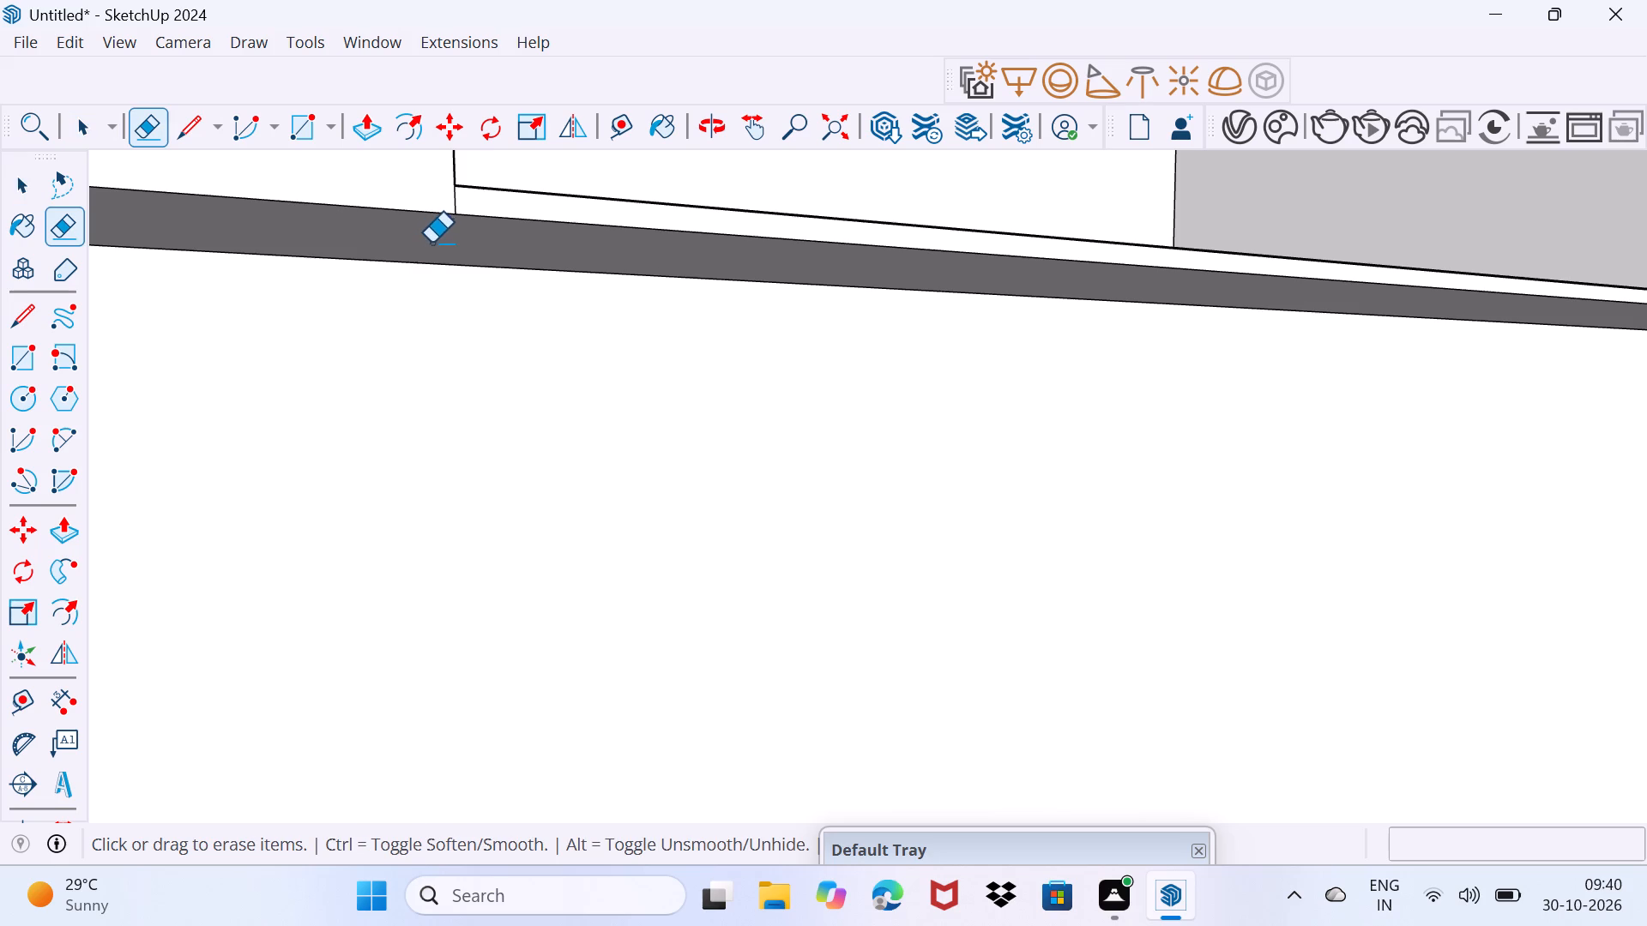
scroll(449, 213, up, 3)
click(457, 201)
middle_drag(437, 214, 349, 342)
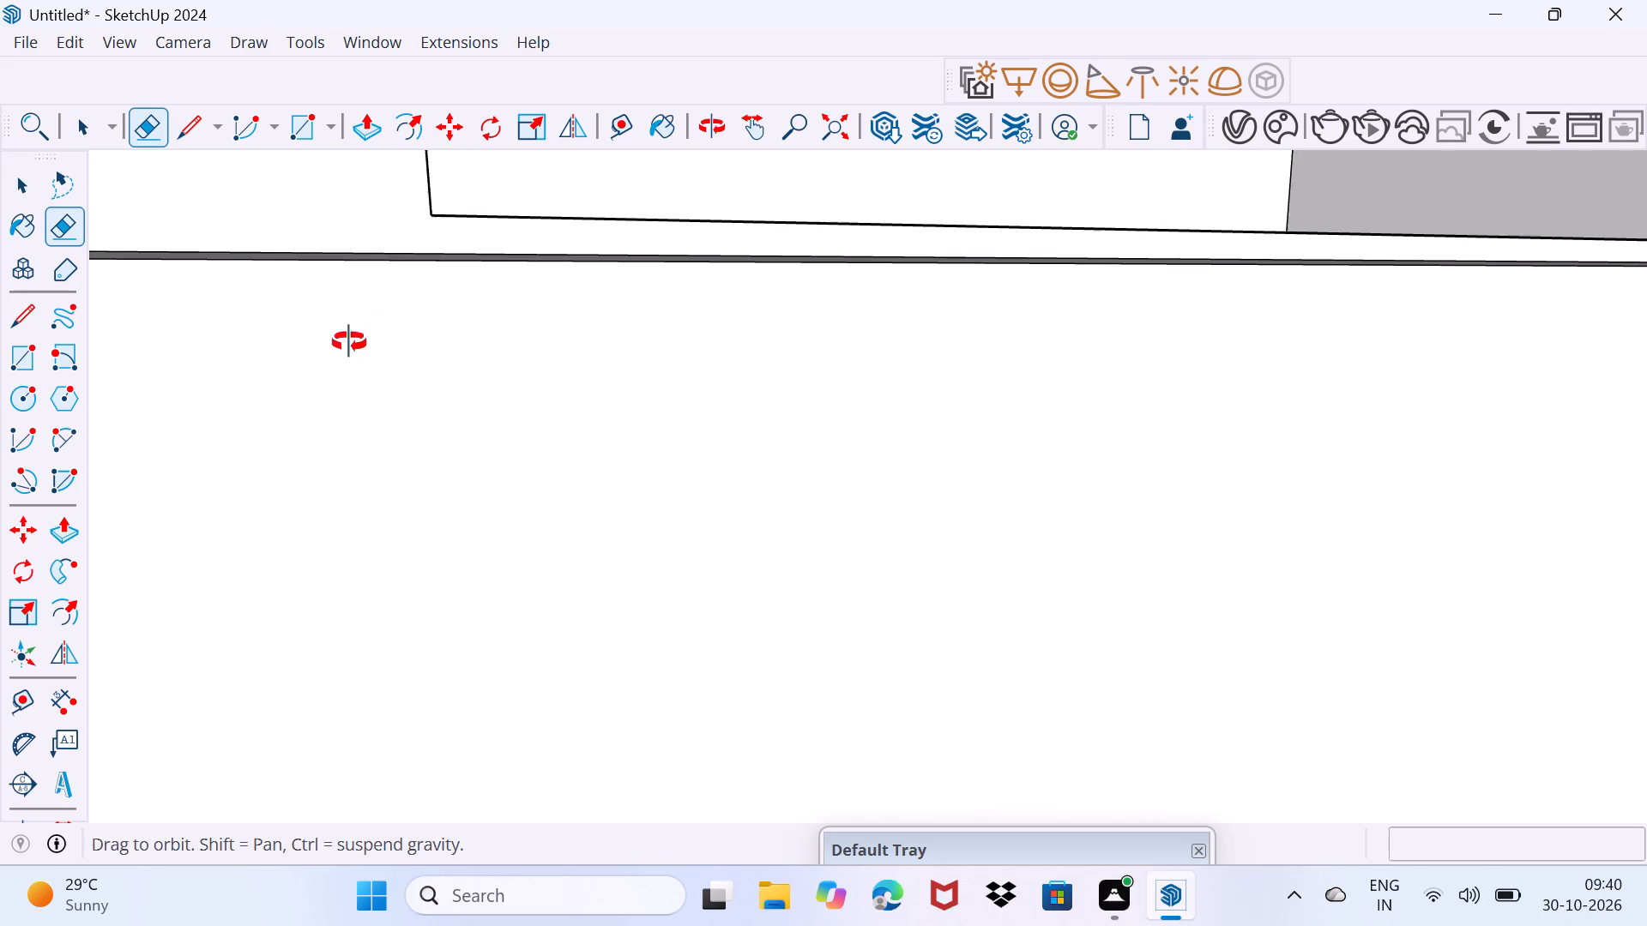
middle_drag(349, 342, 313, 374)
scroll(319, 367, down, 18)
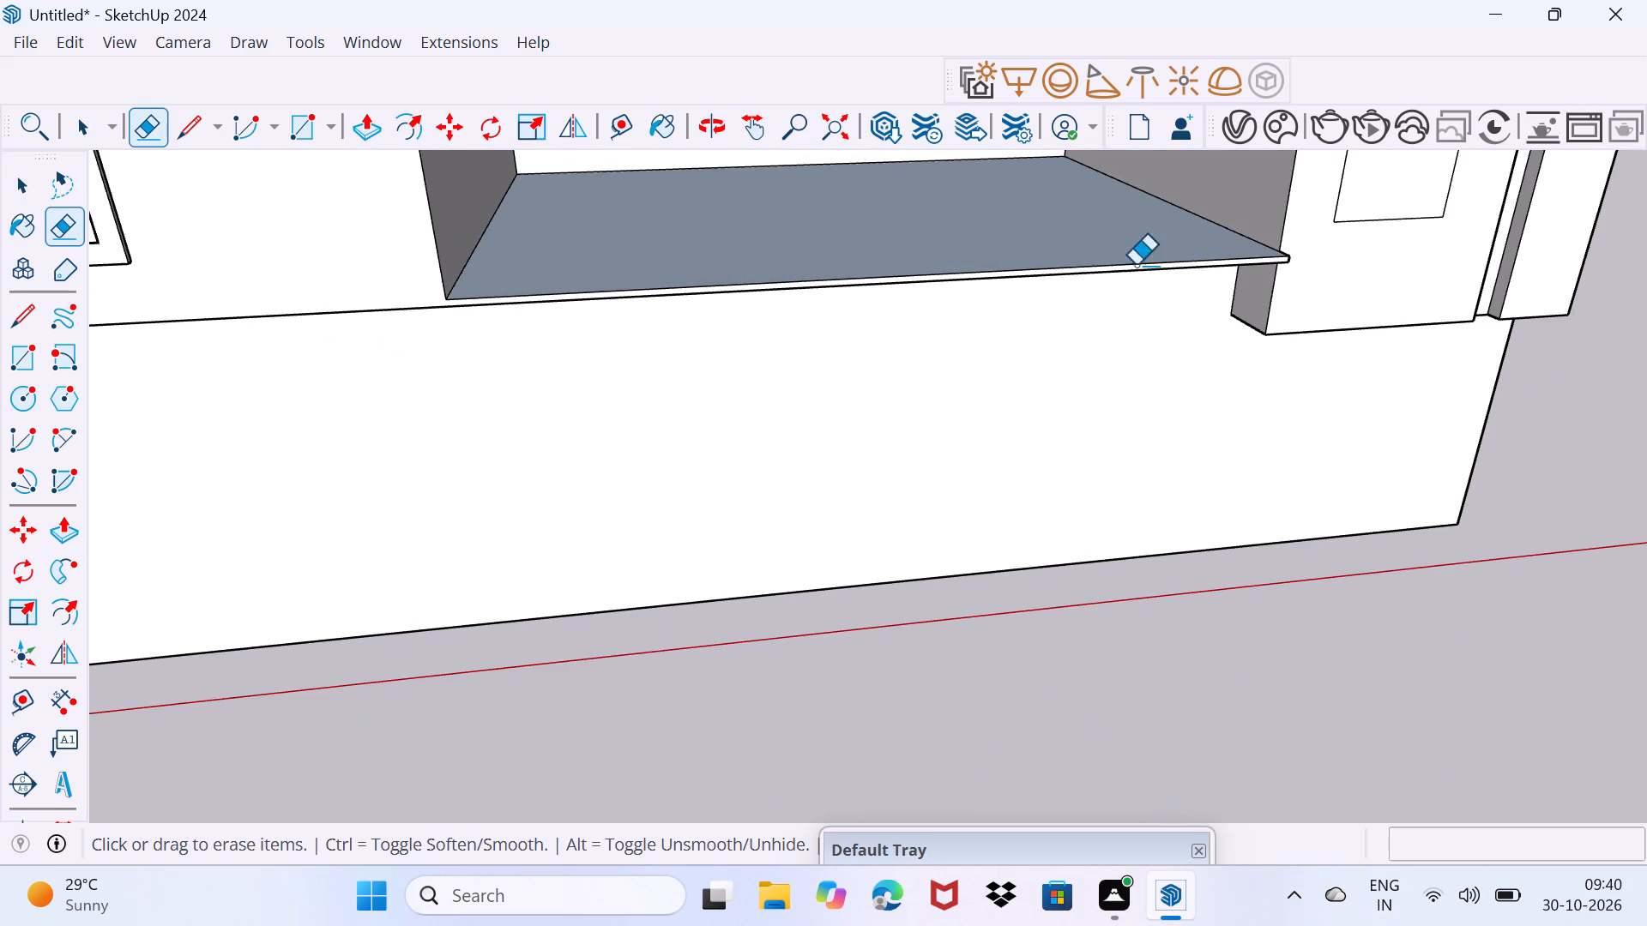
Pull the front face of the panelled corner tower forward 6" with Push/Pull, flush with the lowest balcony slab's front.
scroll(1206, 242, up, 6)
middle_drag(1320, 266, 1023, 215)
scroll(1293, 313, up, 4)
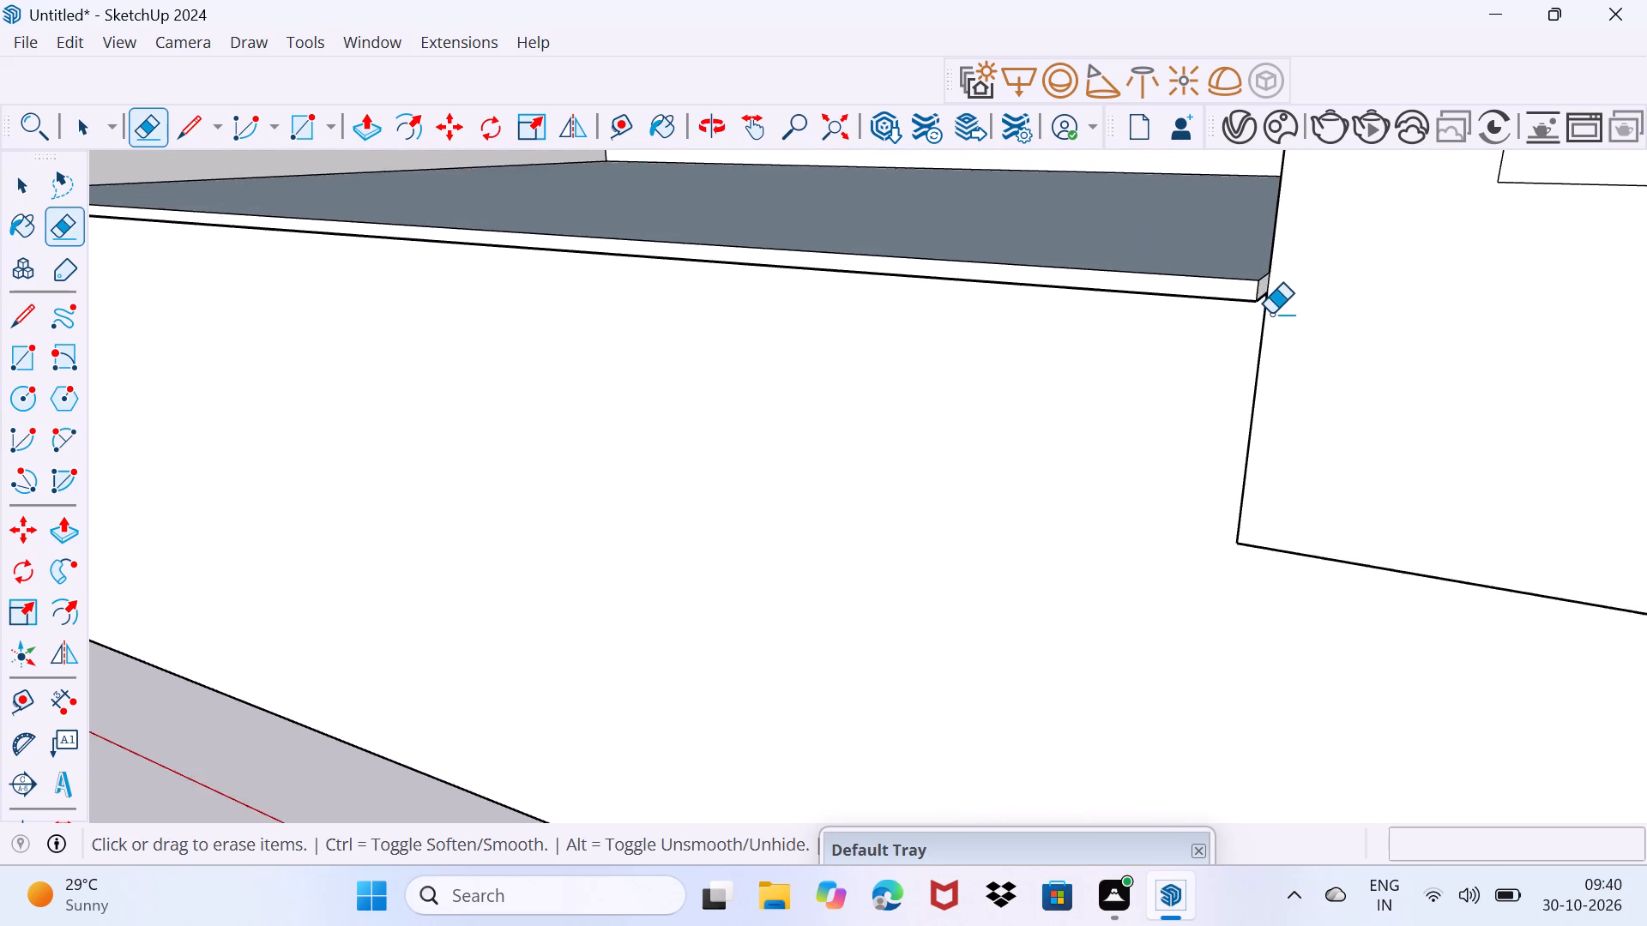
scroll(1270, 315, up, 3)
key(space)
click(1304, 324)
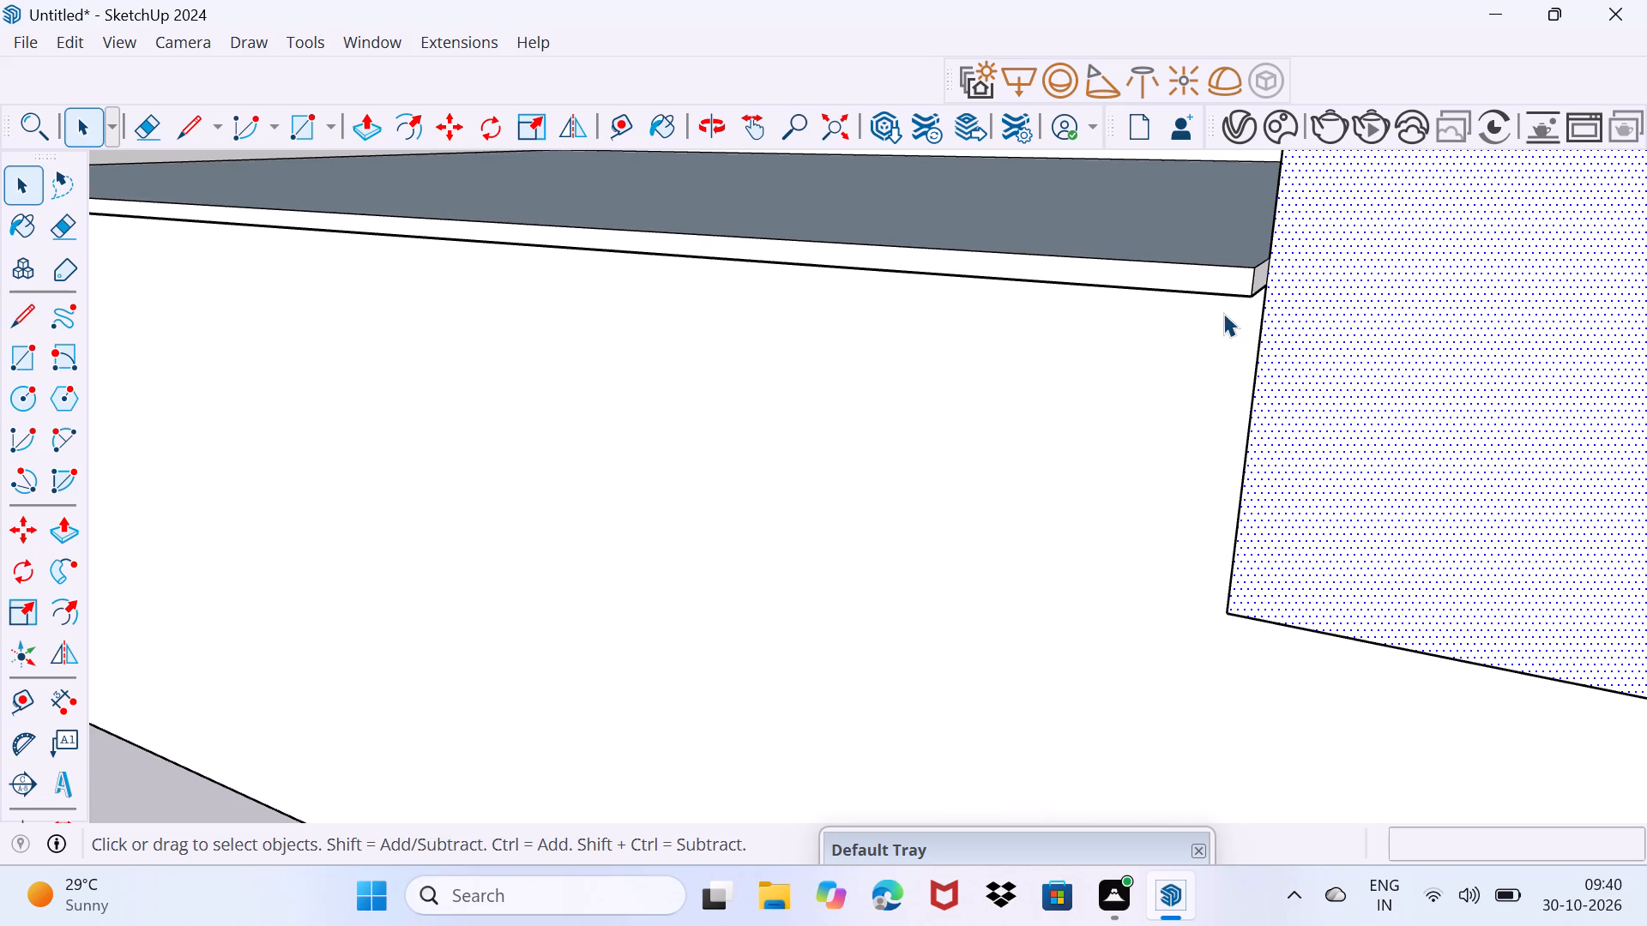
key(p)
click(1258, 304)
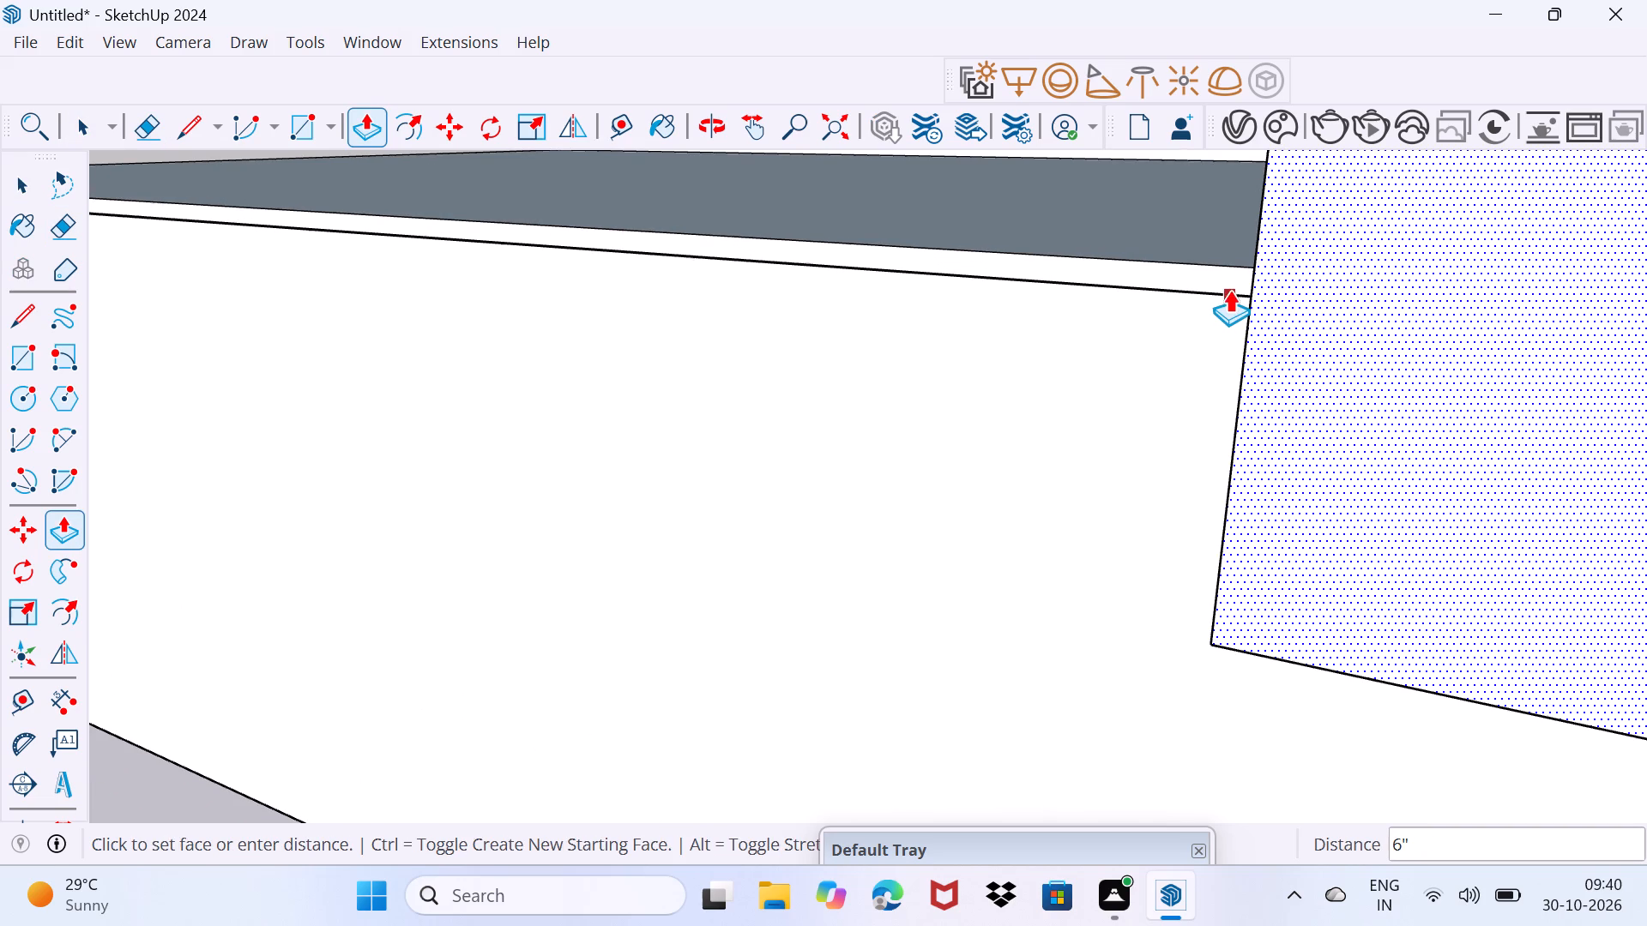
click(1229, 287)
key(space)
drag(1308, 455, 1363, 389)
scroll(1234, 399, down, 4)
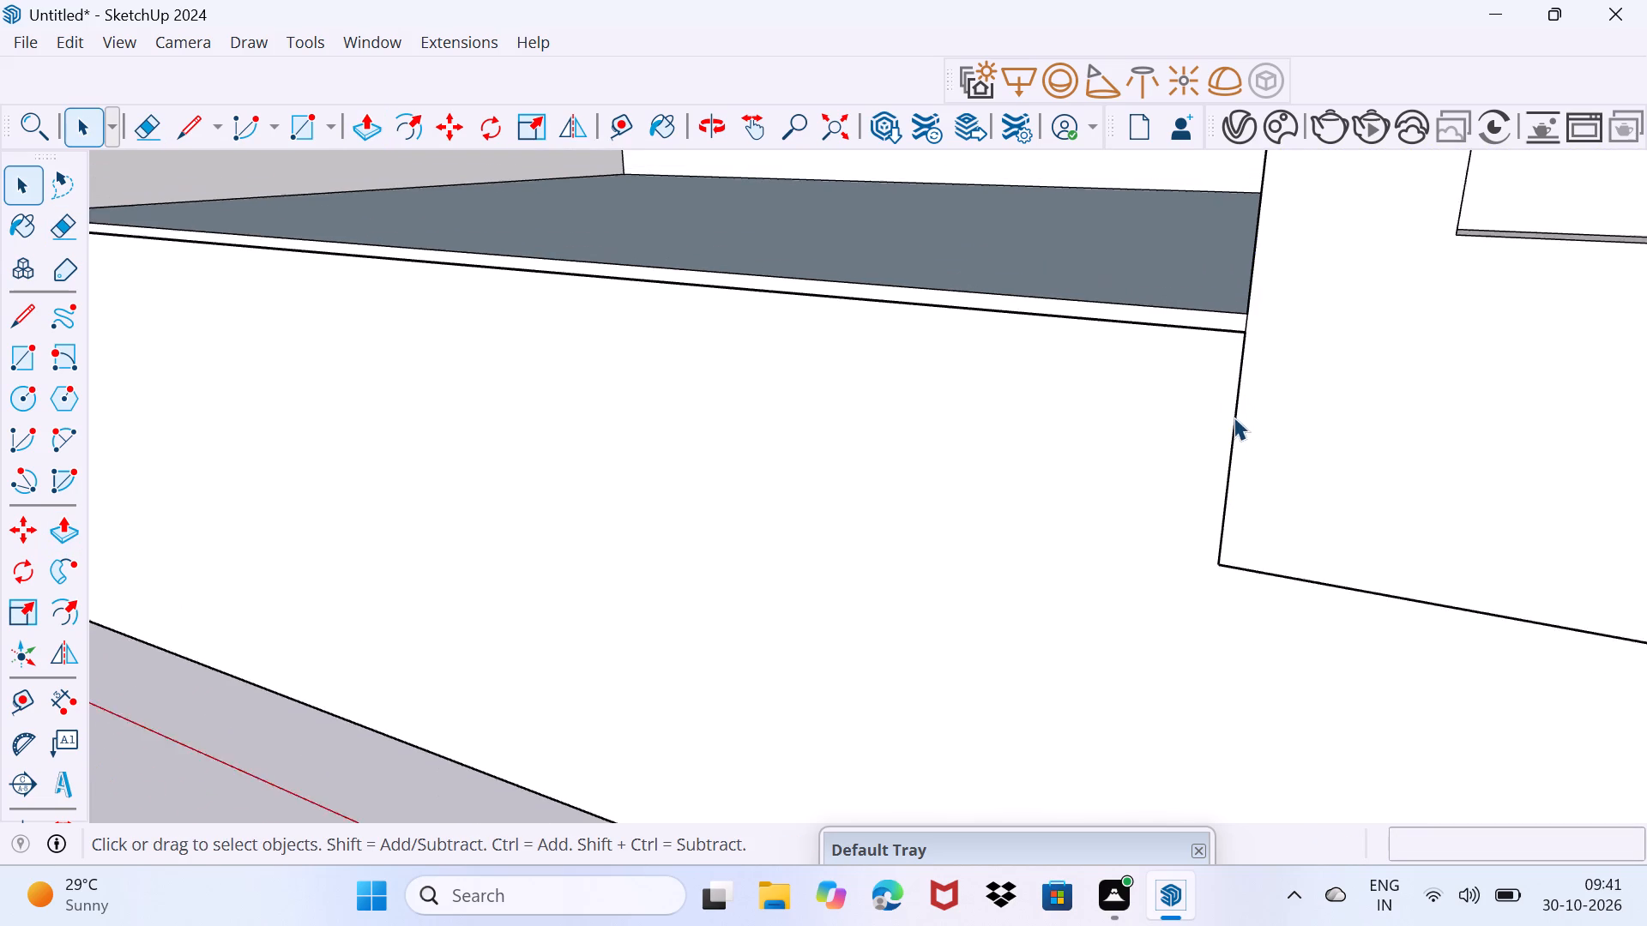
Pull the front face of the balcony slab one level above forward with Push/Pull, flush with the windowed front wall.
scroll(1234, 417, down, 11)
middle_drag(1207, 517, 1410, 454)
scroll(1410, 457, down, 3)
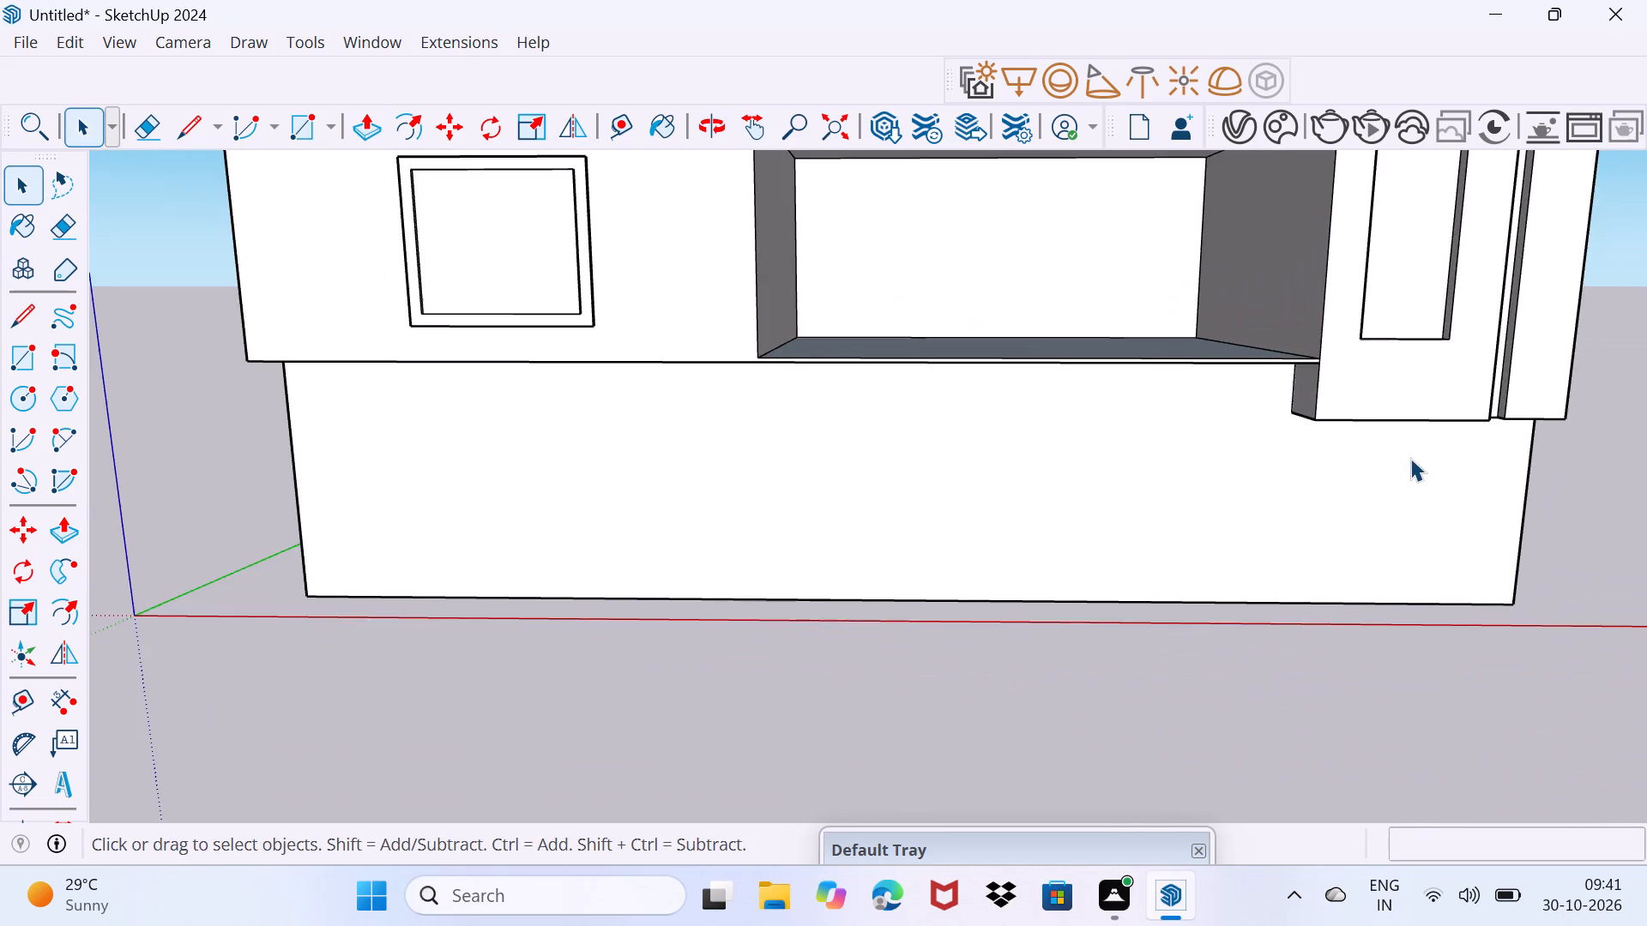
middle_drag(1369, 460, 1334, 462)
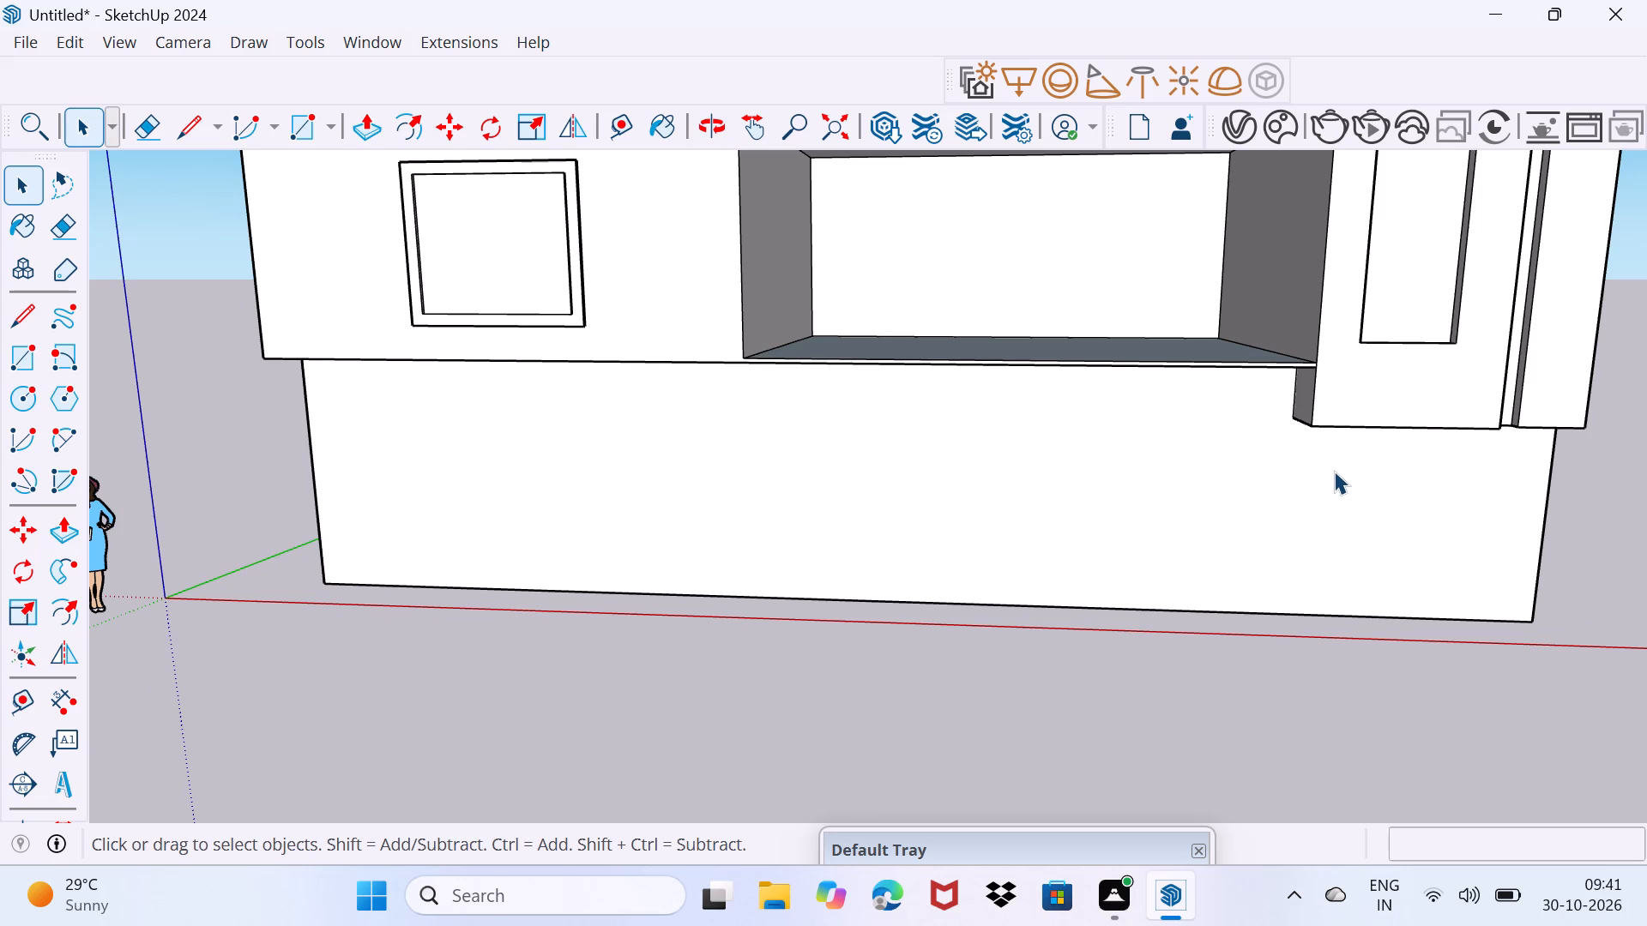
middle_drag(959, 418, 880, 534)
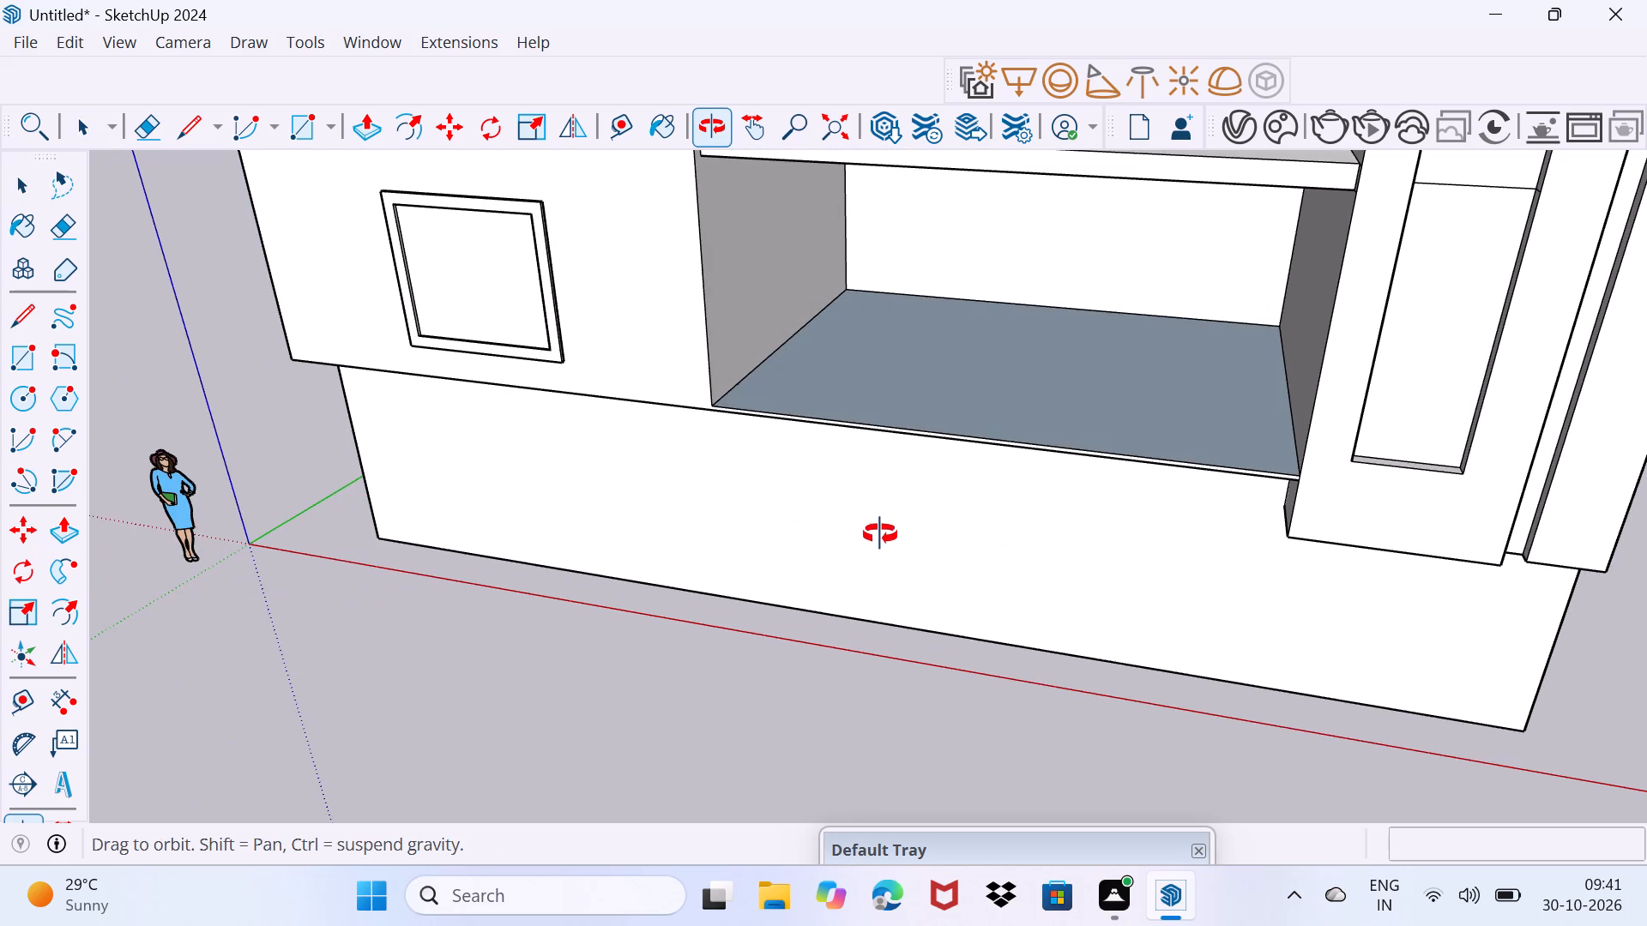
middle_drag(880, 534, 912, 674)
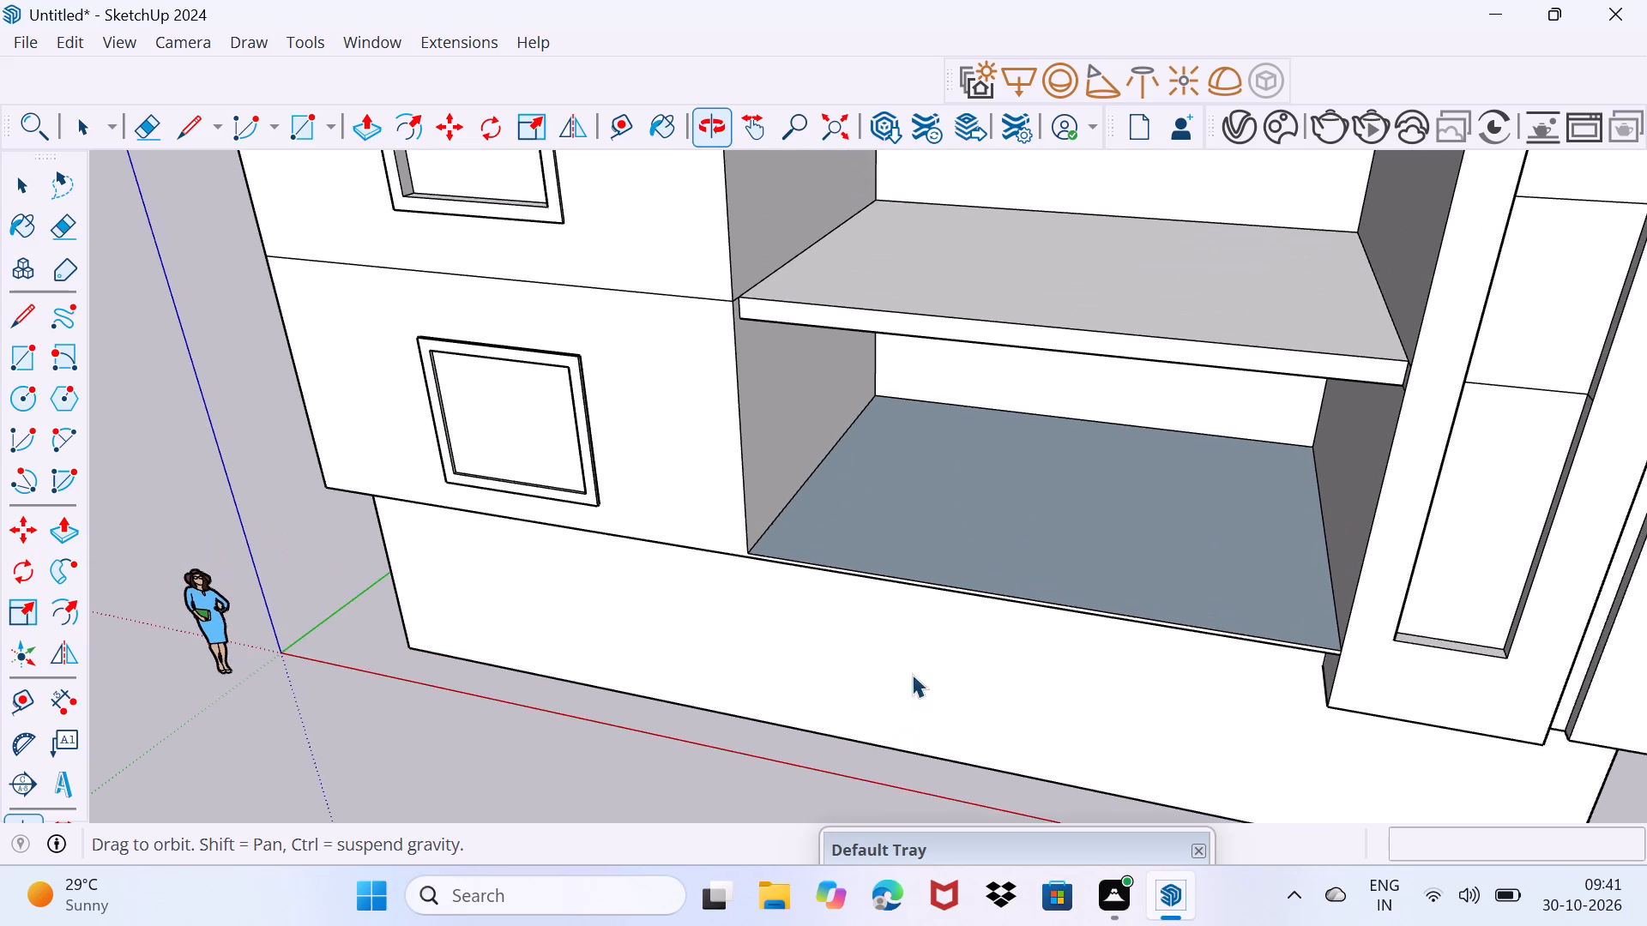
scroll(726, 603, up, 2)
middle_drag(726, 603, 746, 629)
scroll(766, 563, up, 1)
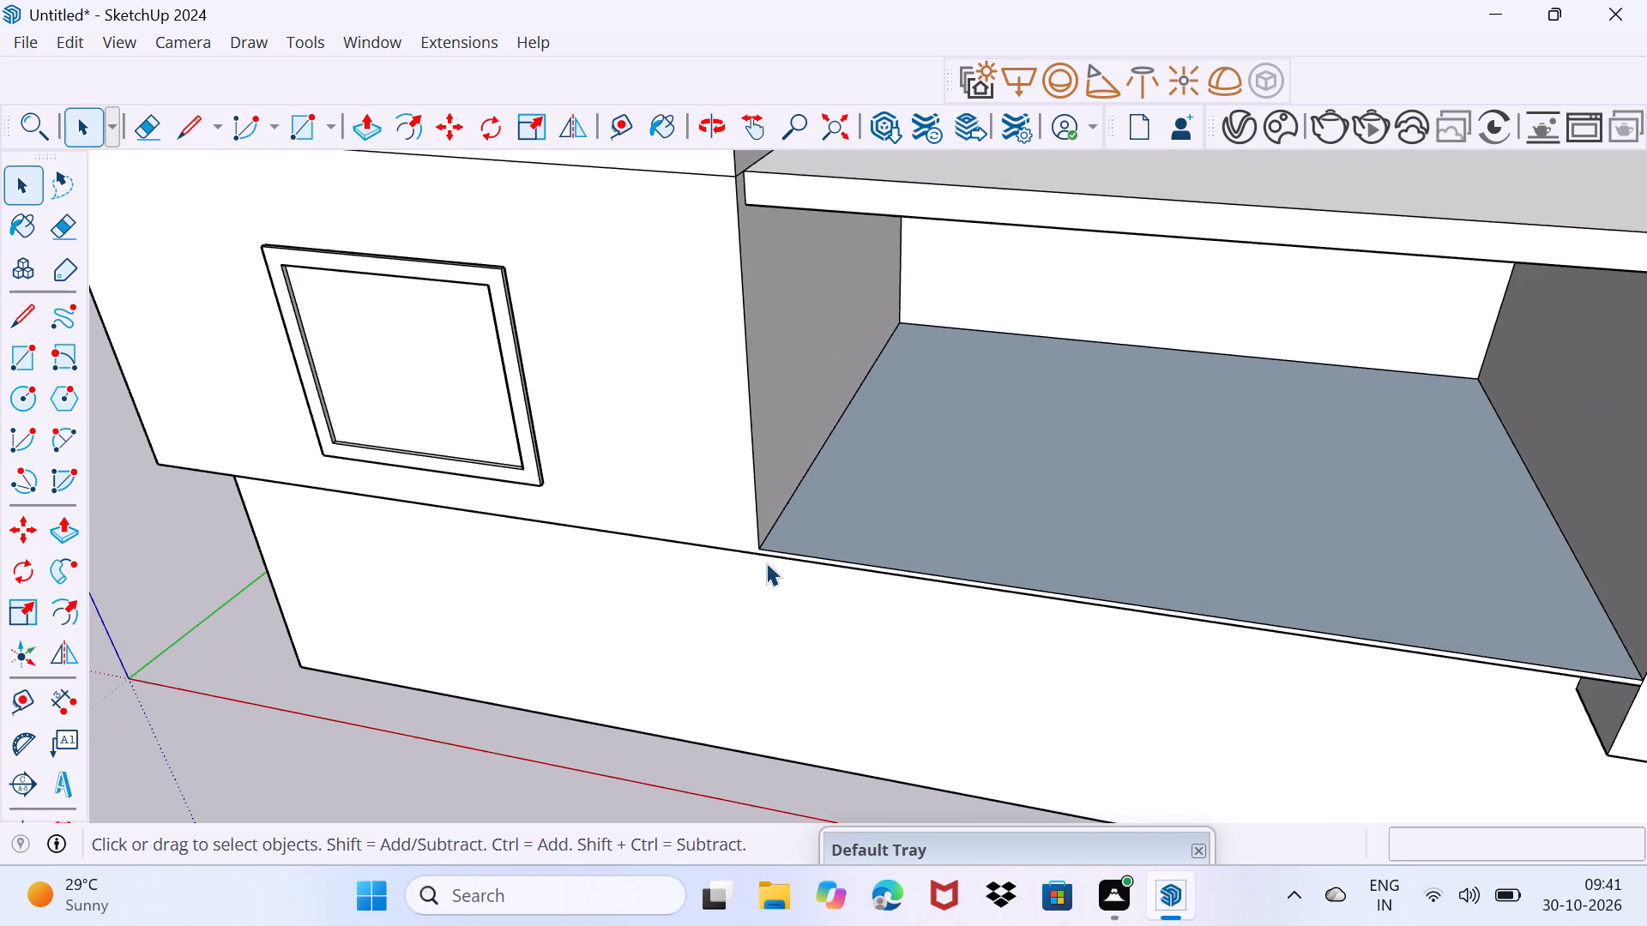
click(816, 188)
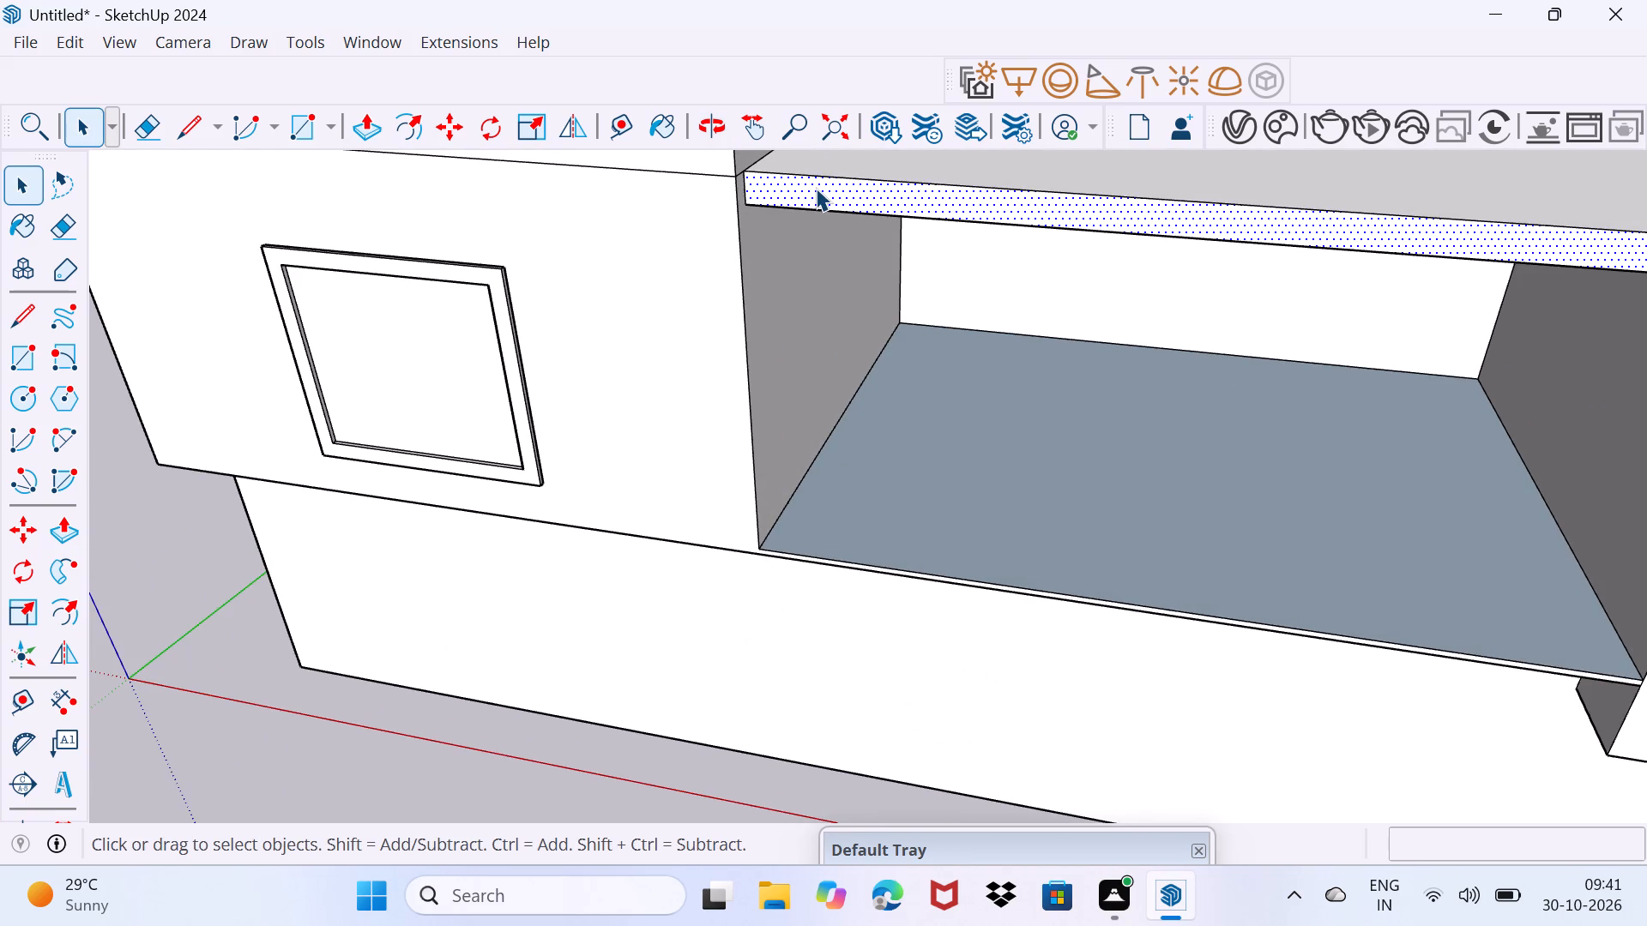
key(p)
click(816, 188)
click(708, 211)
key(space)
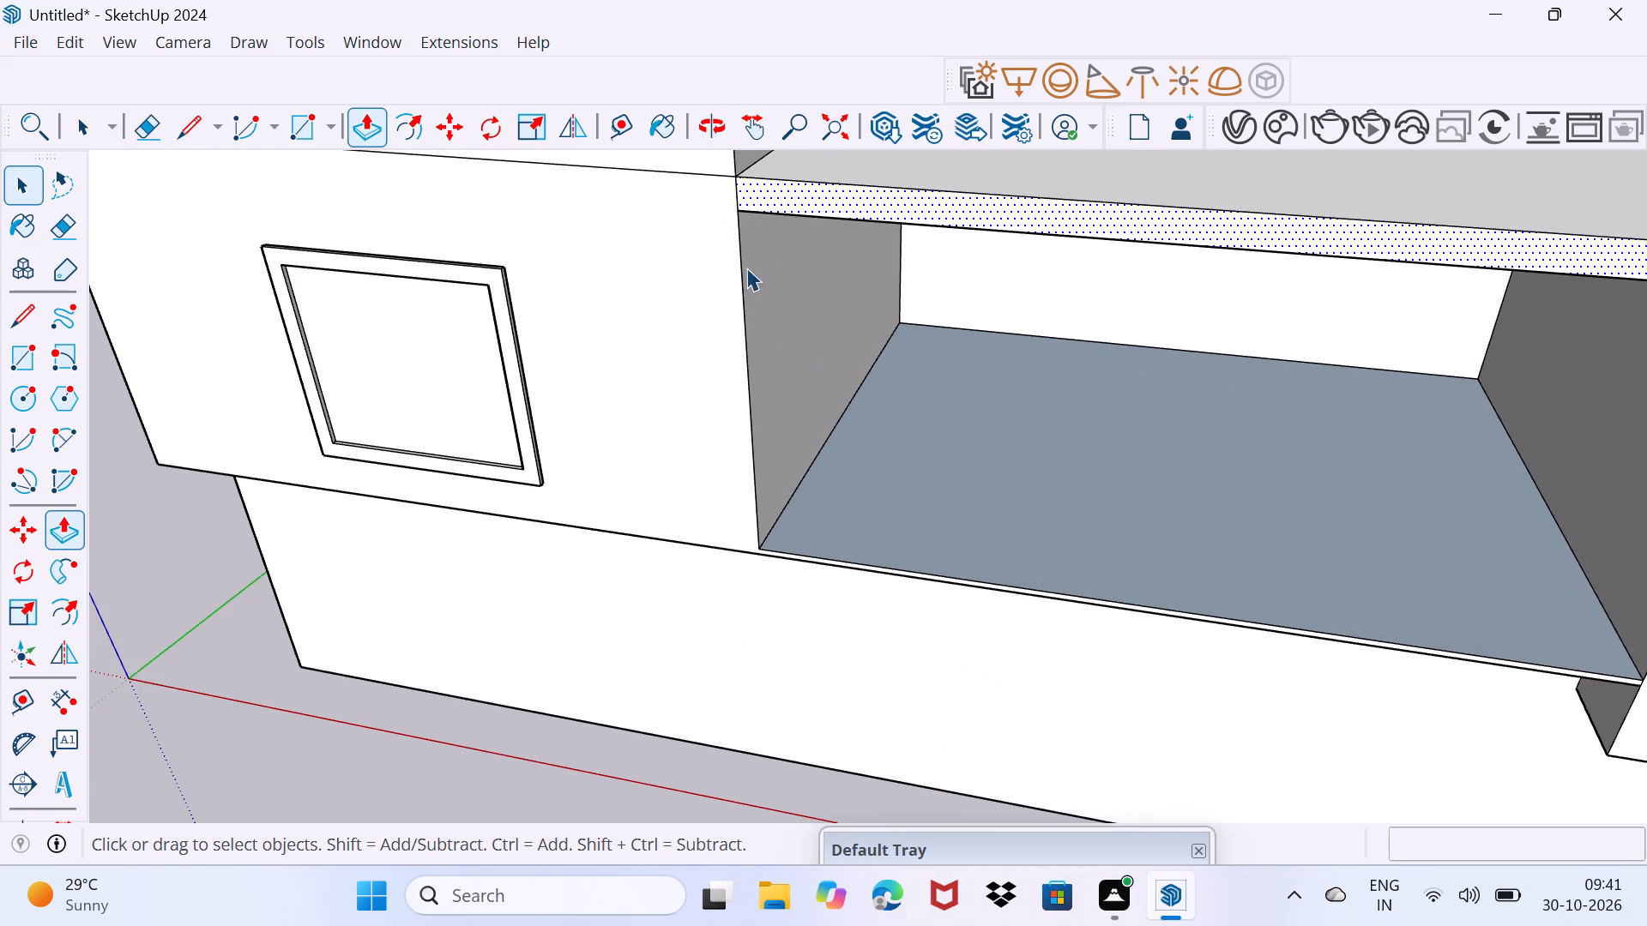
drag(758, 285, 817, 232)
Copy the front edge of the lowest balcony's floor 8" inward to form a narrow strip.
scroll(828, 524, up, 2)
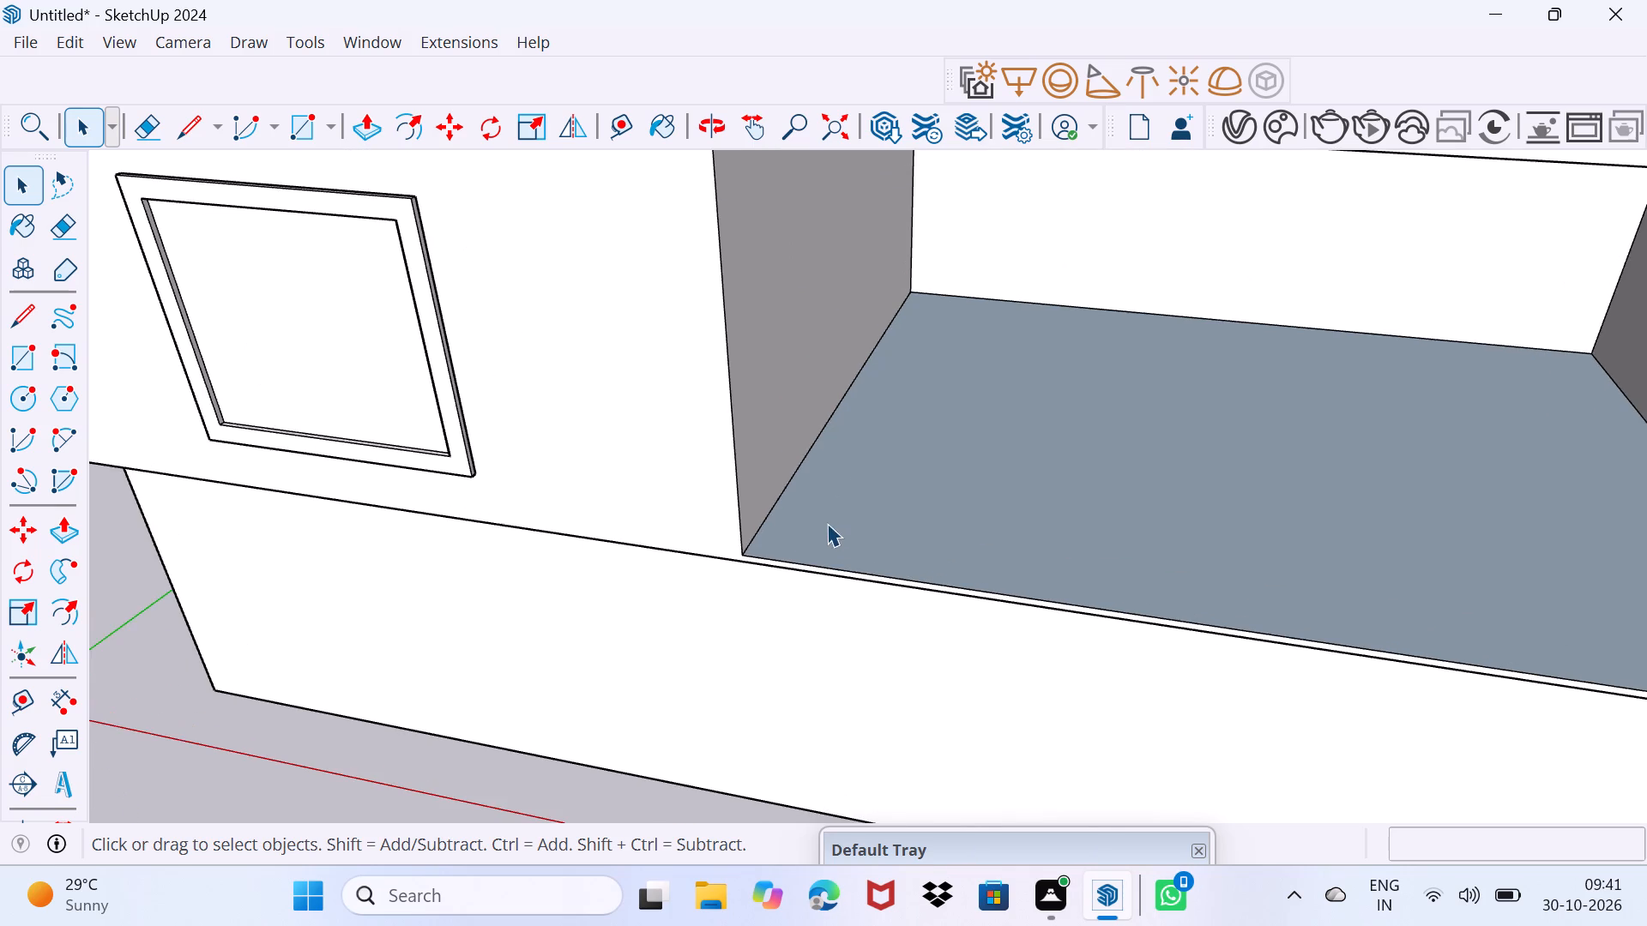
middle_drag(824, 546, 797, 605)
click(829, 582)
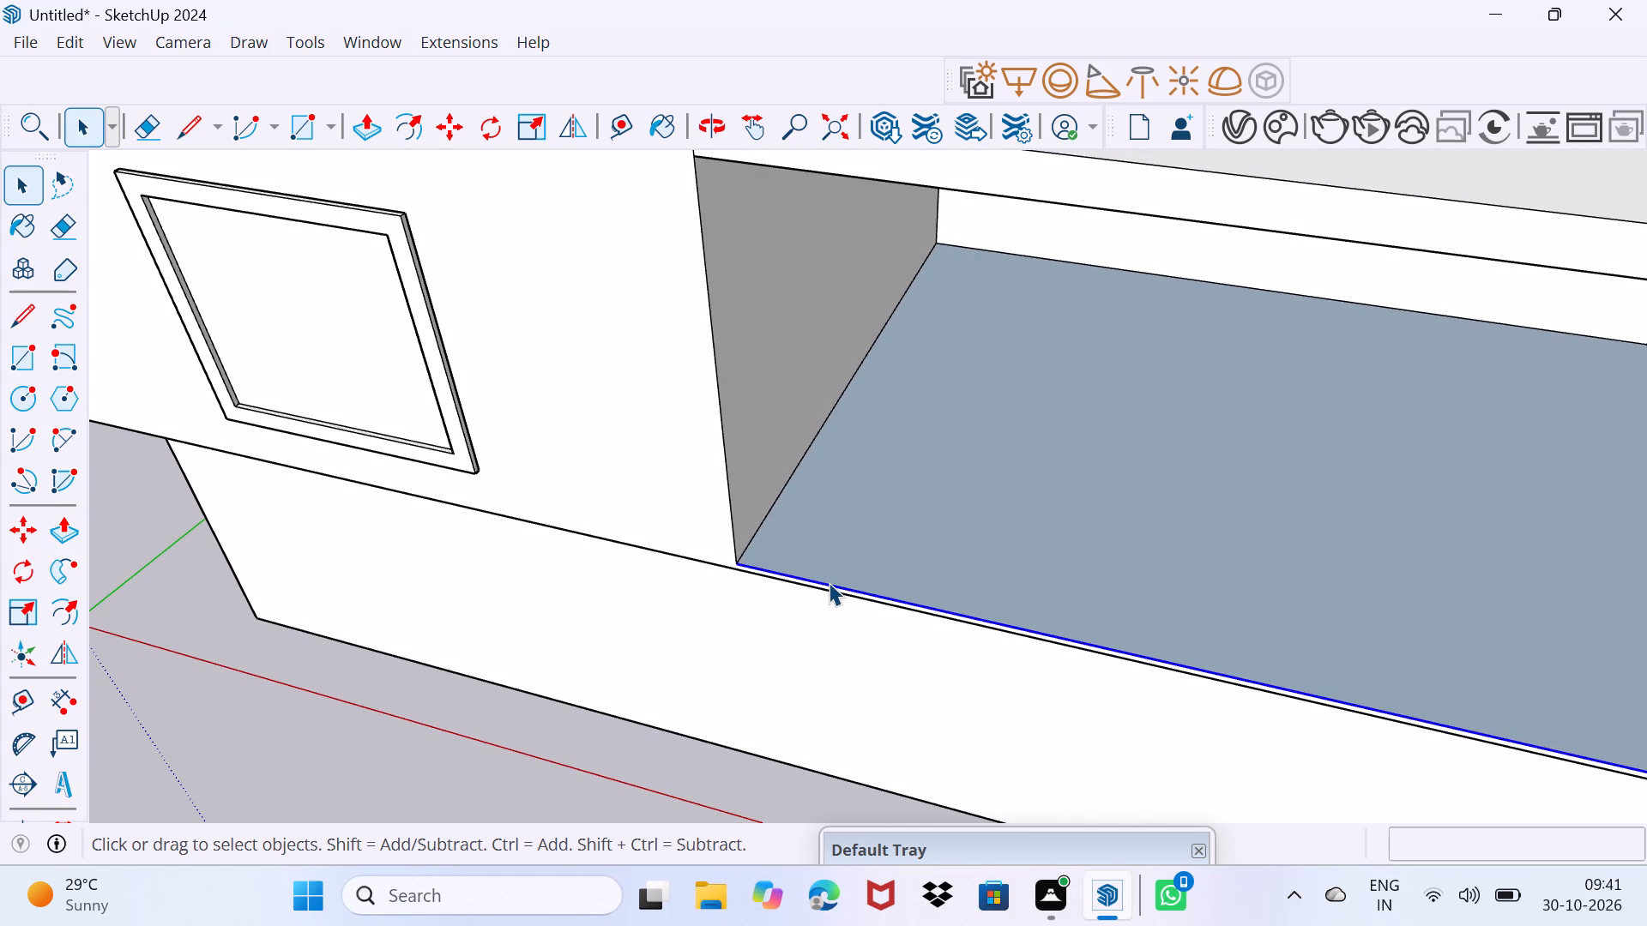
key(m)
click(736, 567)
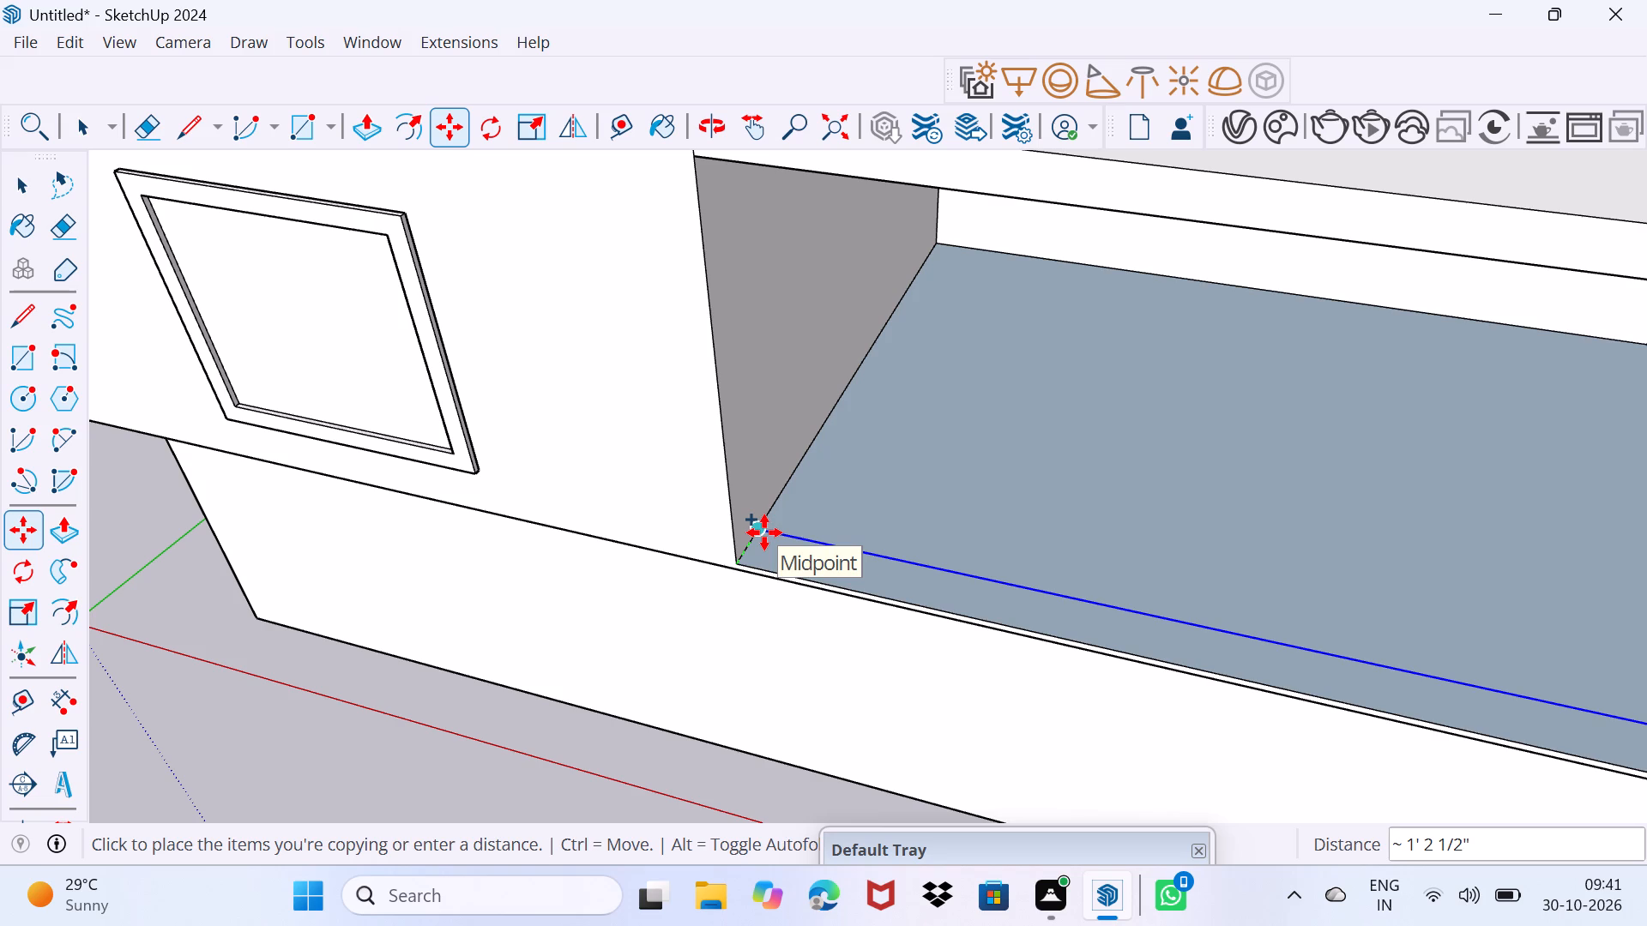
text(8")
key(Return)
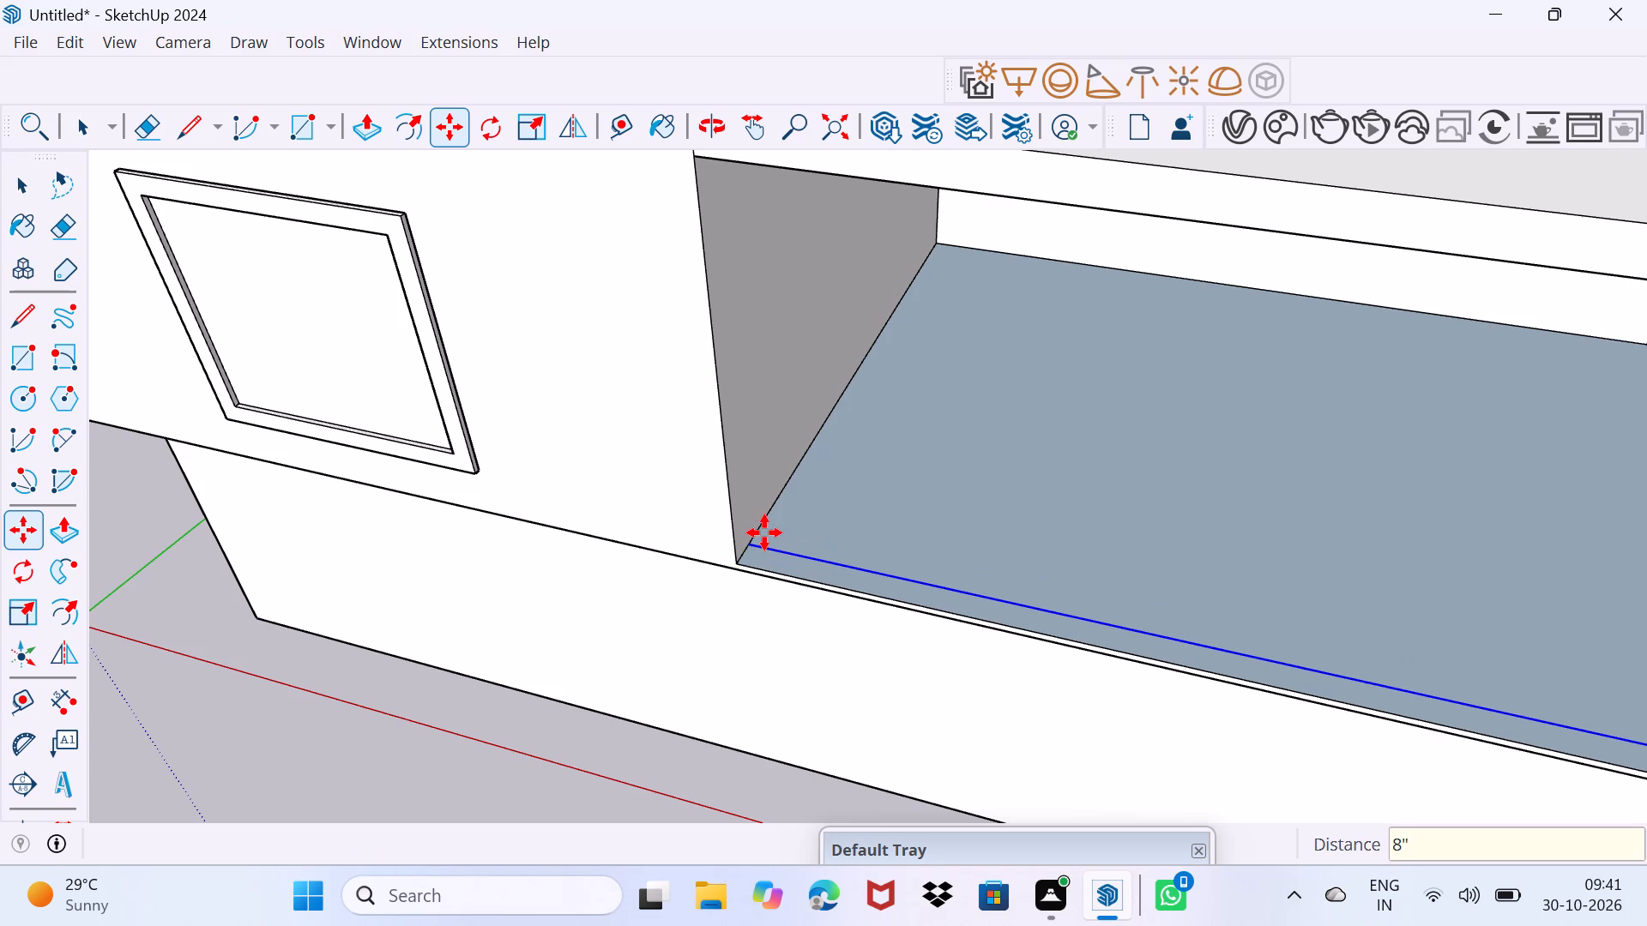
key(space)
drag(798, 574, 848, 520)
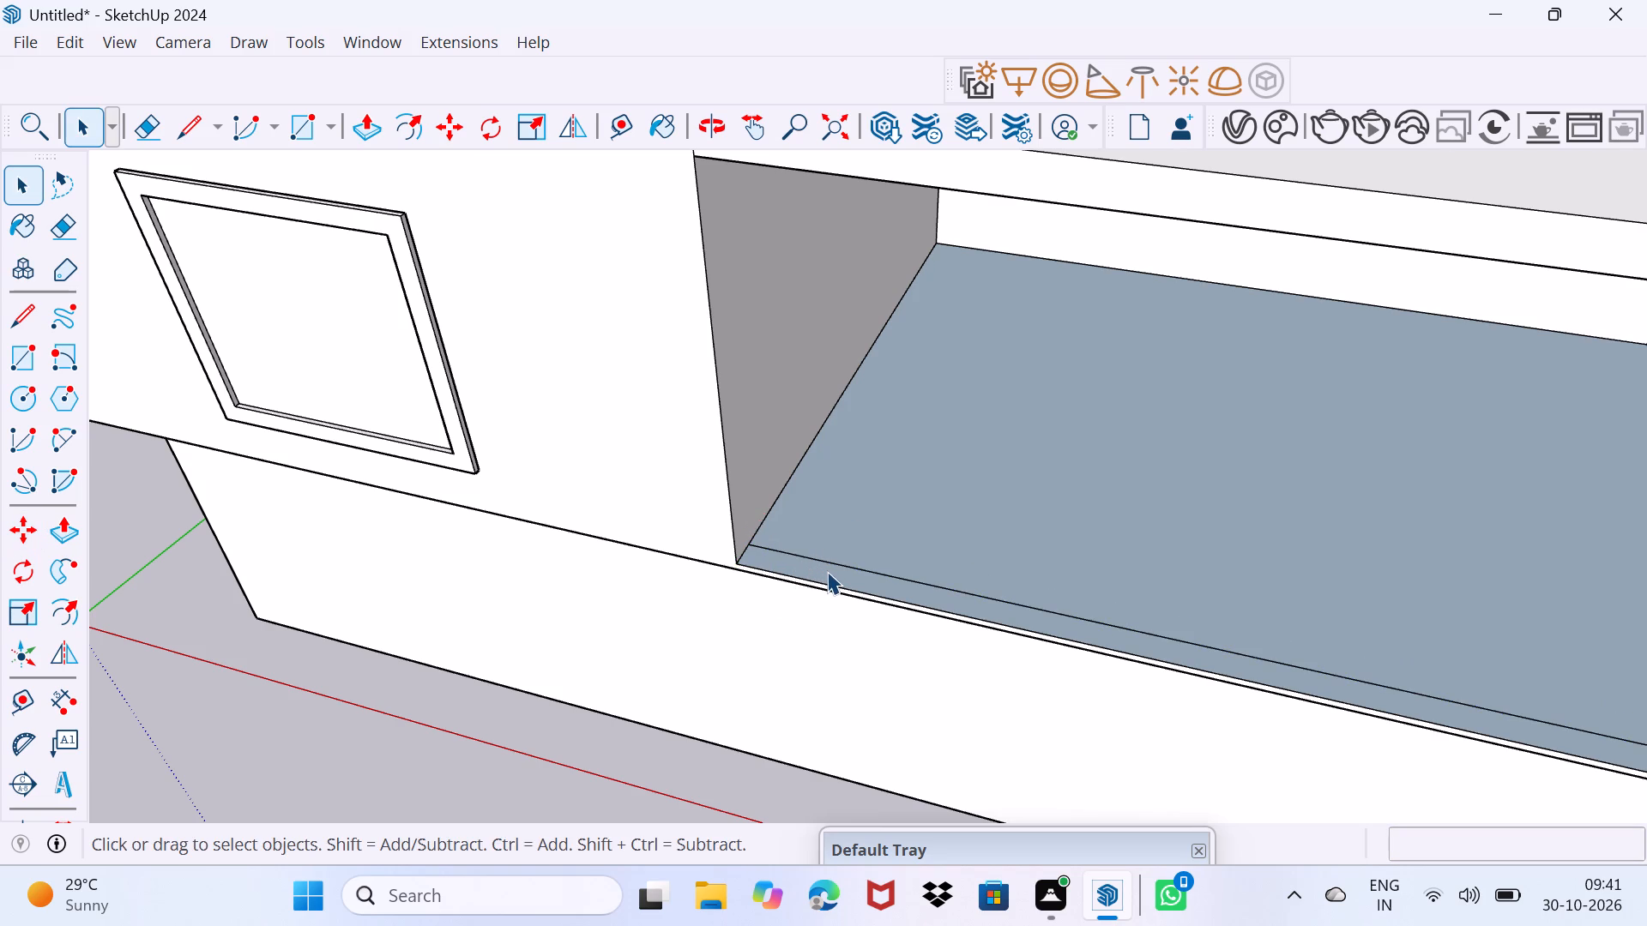
Draw two 8" lines across the balcony's front strip, one near each end, to split off the end segments.
key(l)
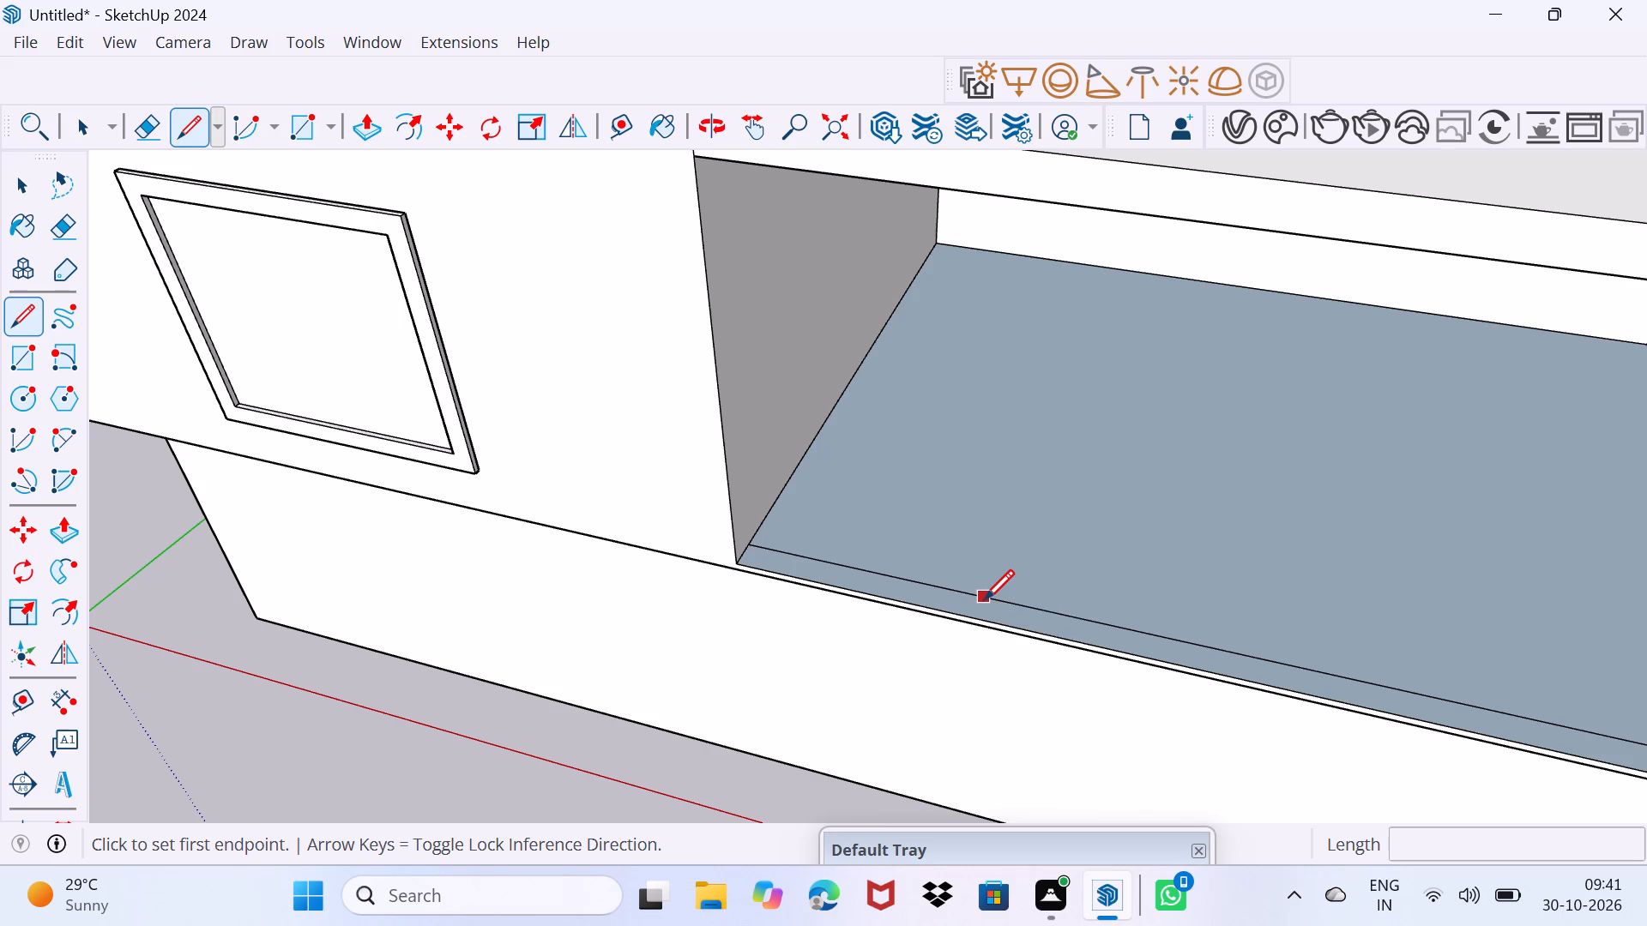
click(984, 599)
click(971, 619)
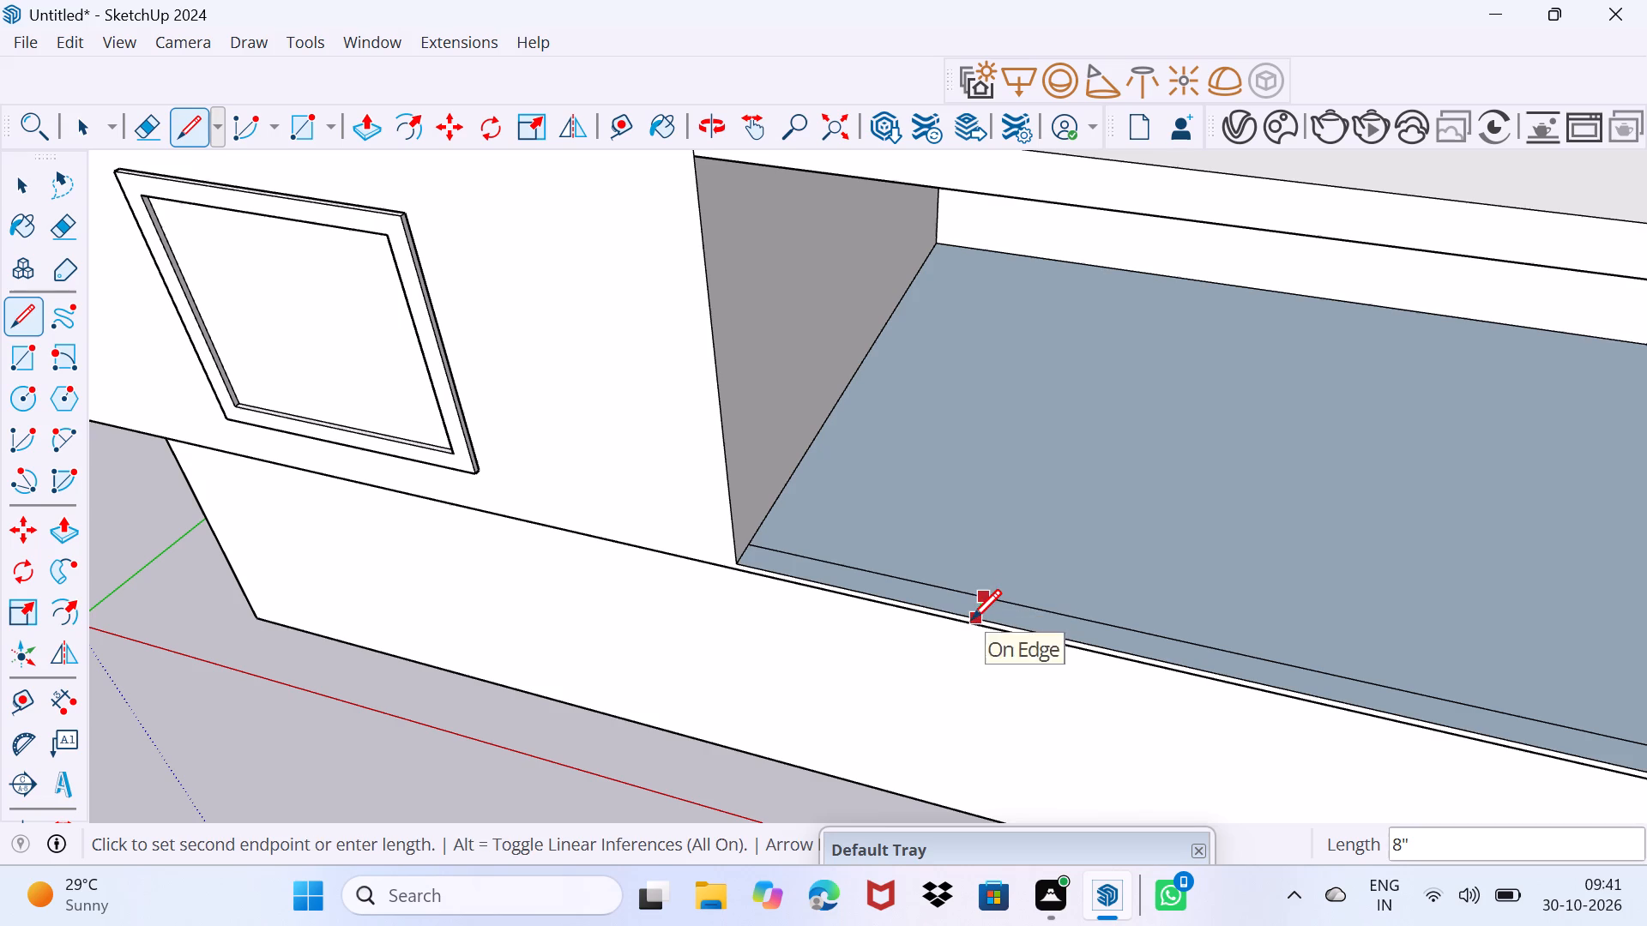
key(space)
scroll(971, 620, down, 7)
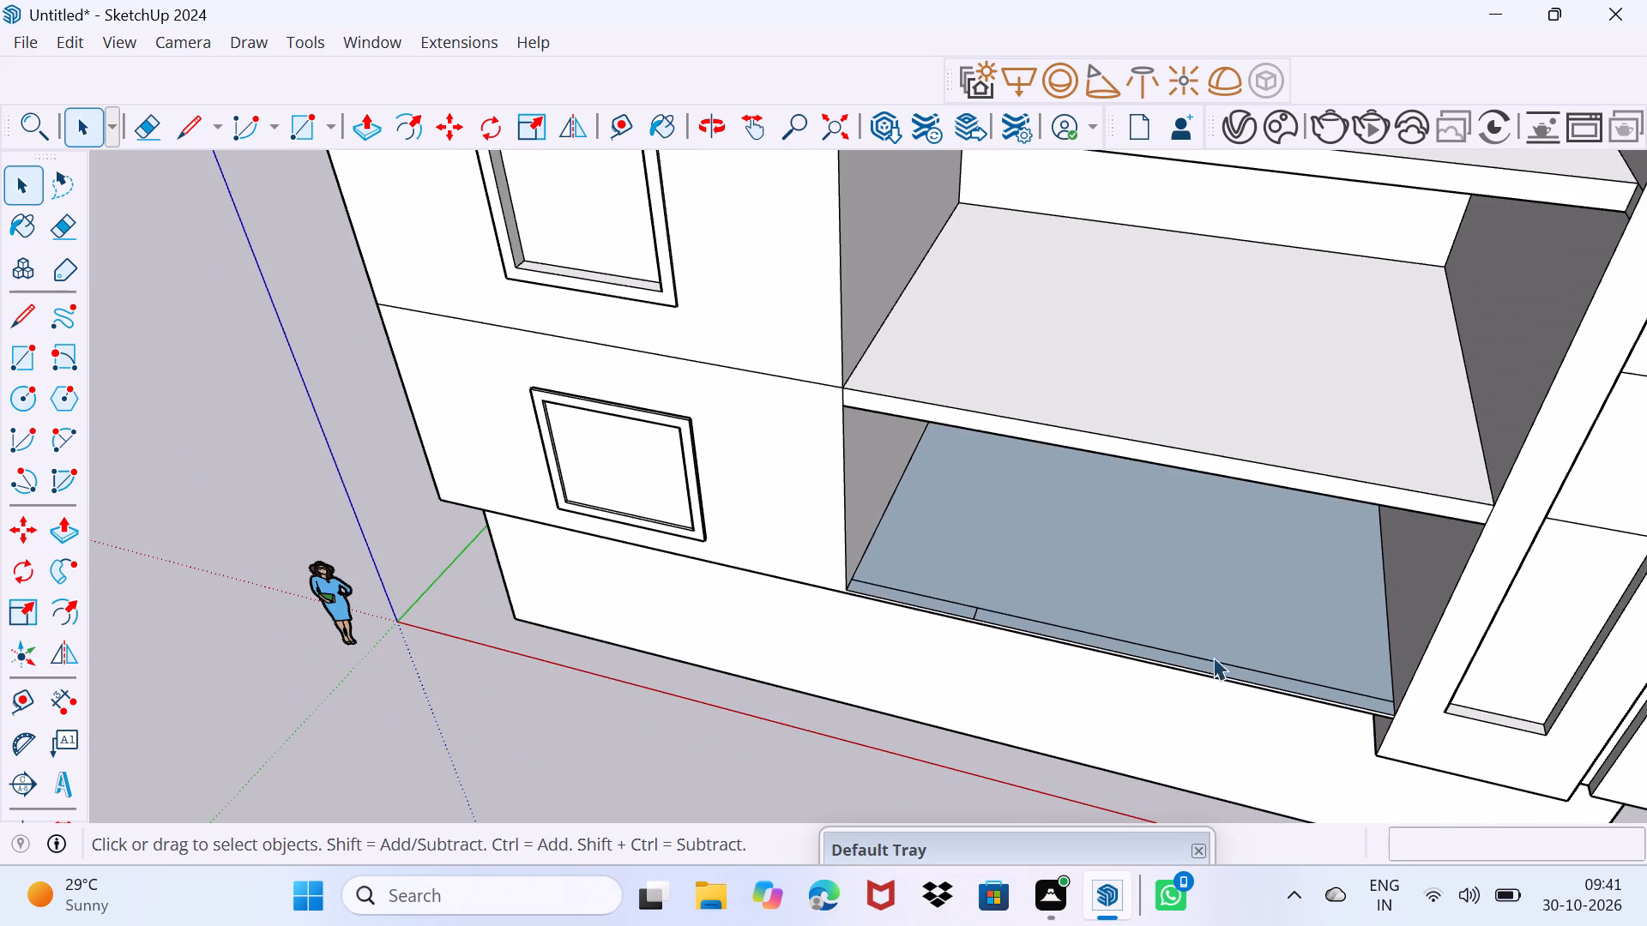
middle_drag(1436, 679, 1233, 540)
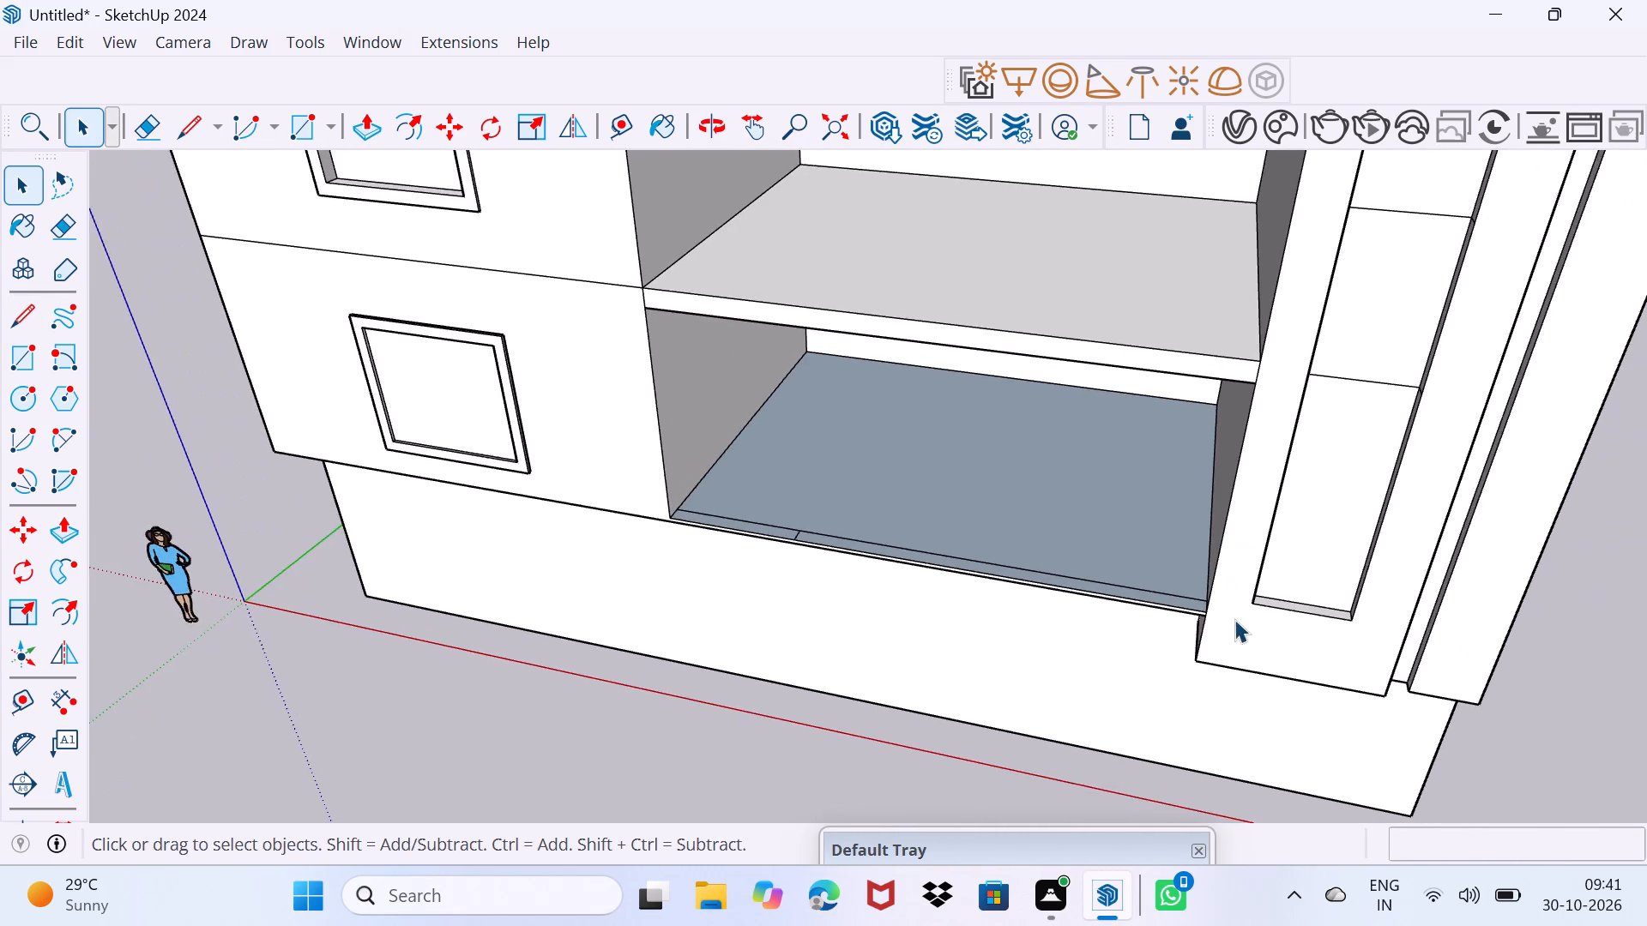
scroll(1236, 619, up, 2)
scroll(1139, 622, up, 7)
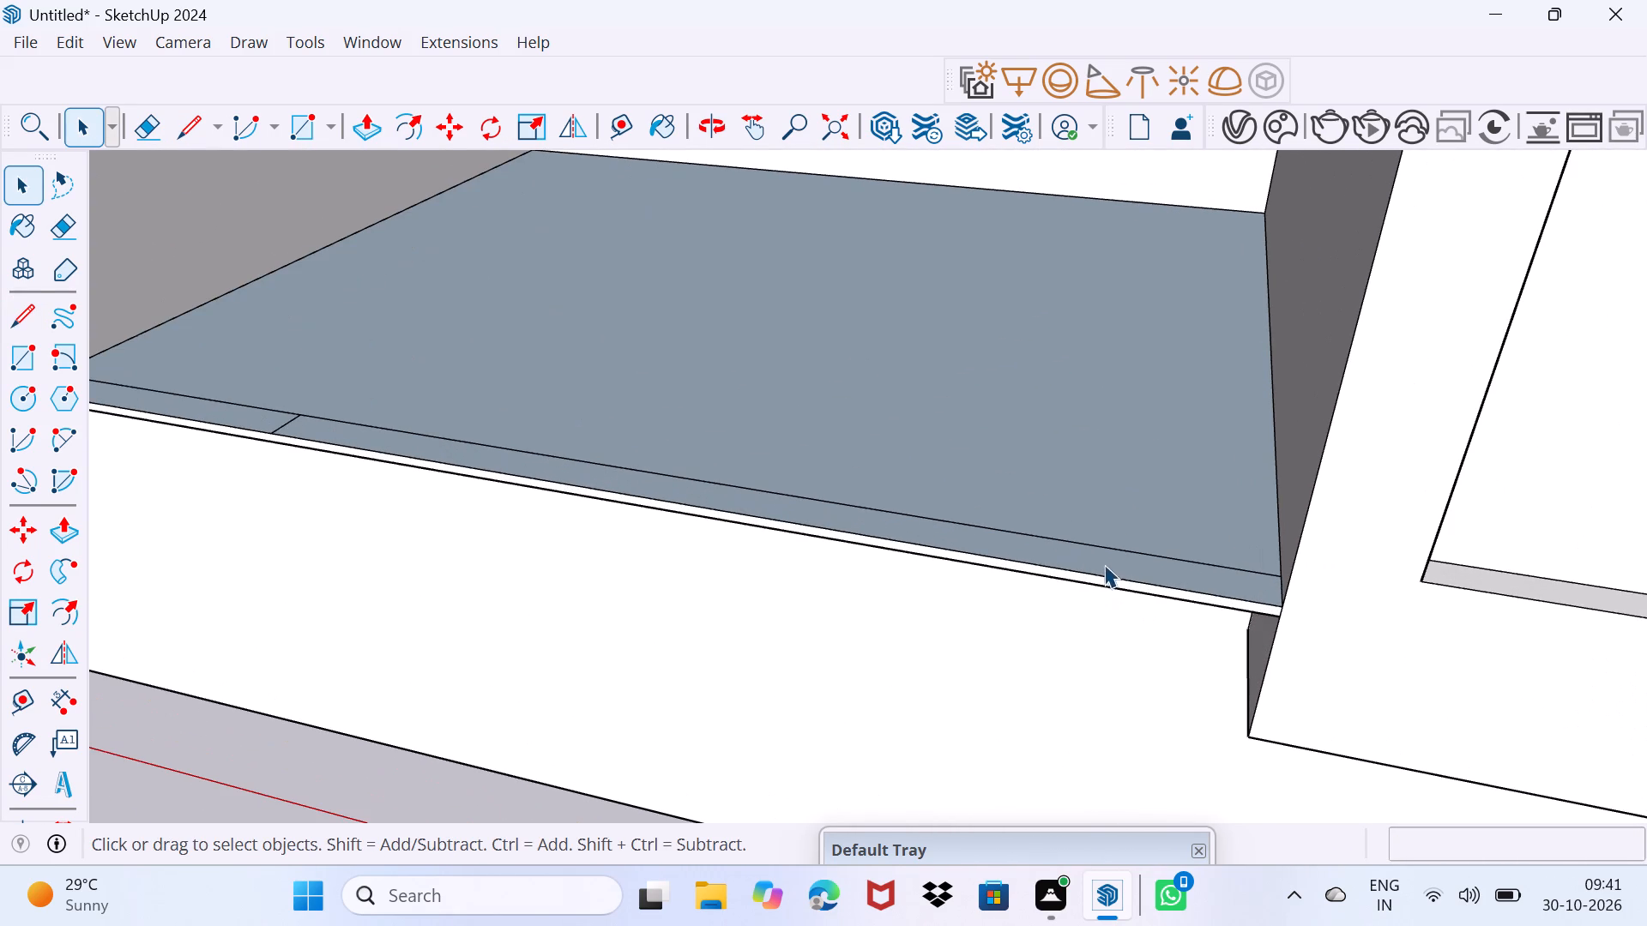
key(l)
click(1077, 549)
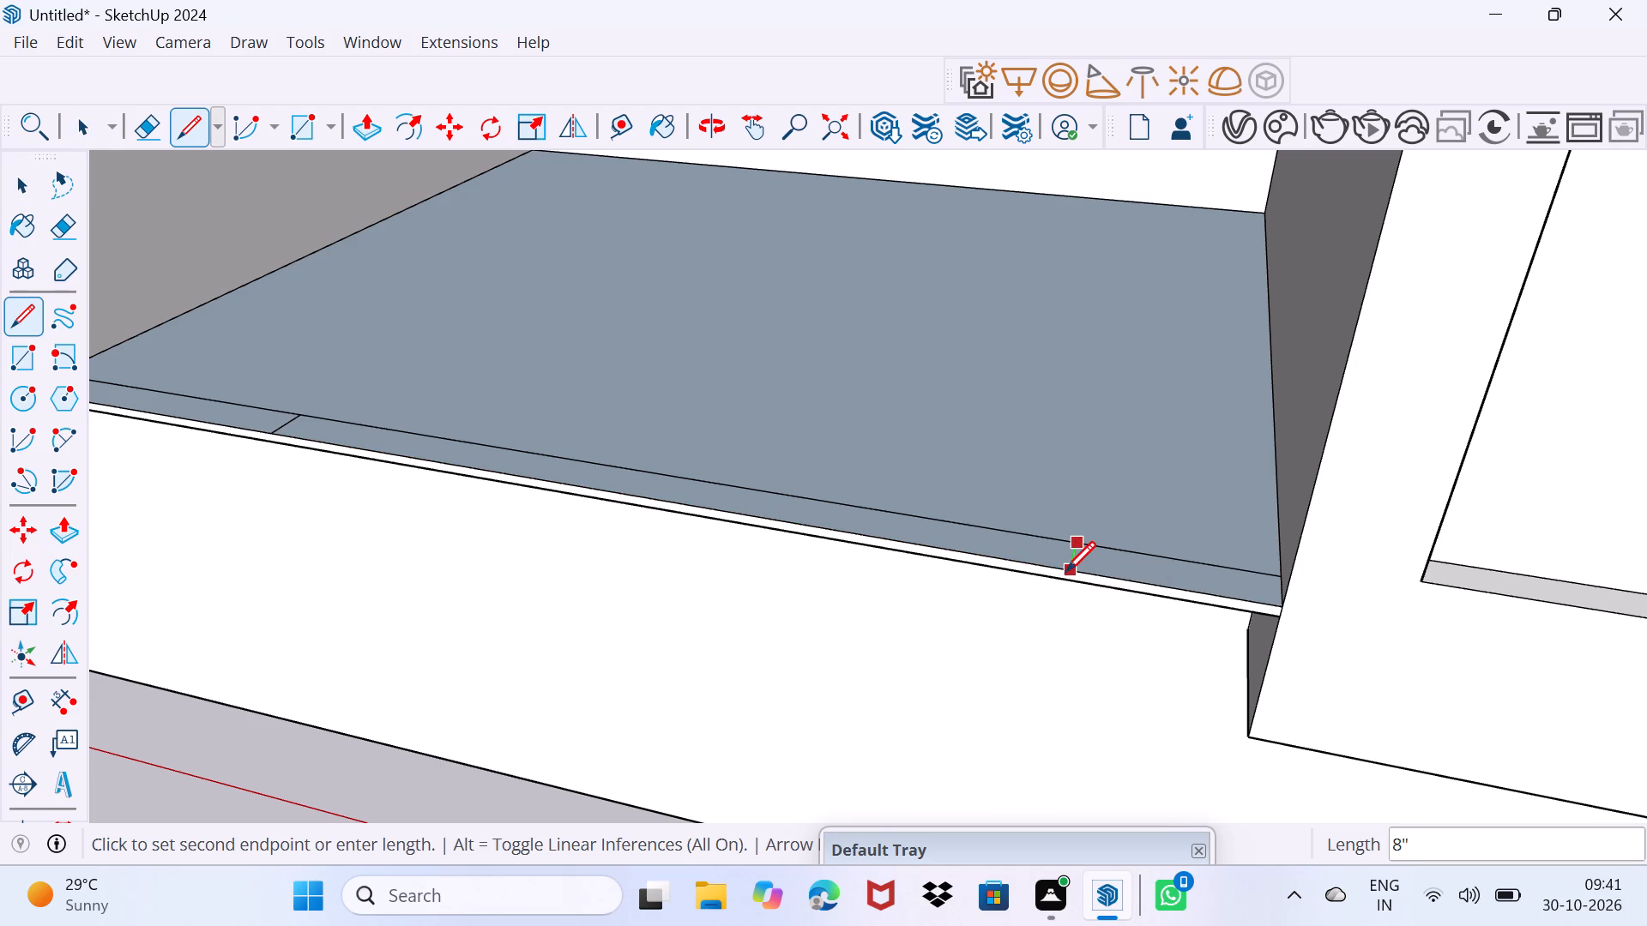
click(1065, 571)
key(space)
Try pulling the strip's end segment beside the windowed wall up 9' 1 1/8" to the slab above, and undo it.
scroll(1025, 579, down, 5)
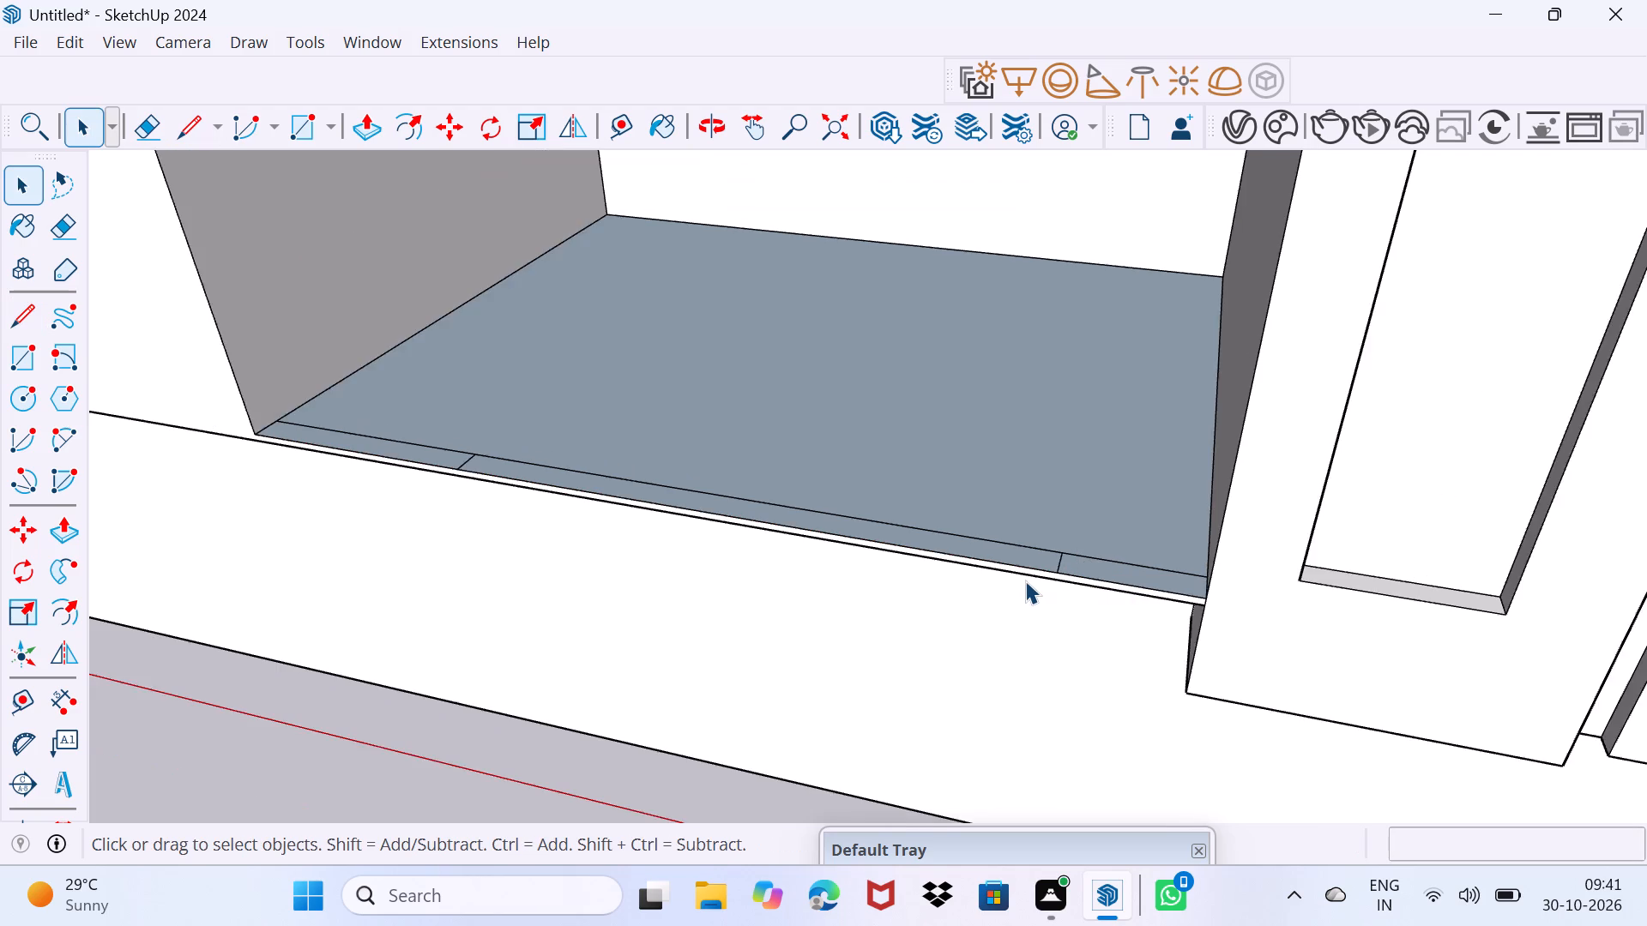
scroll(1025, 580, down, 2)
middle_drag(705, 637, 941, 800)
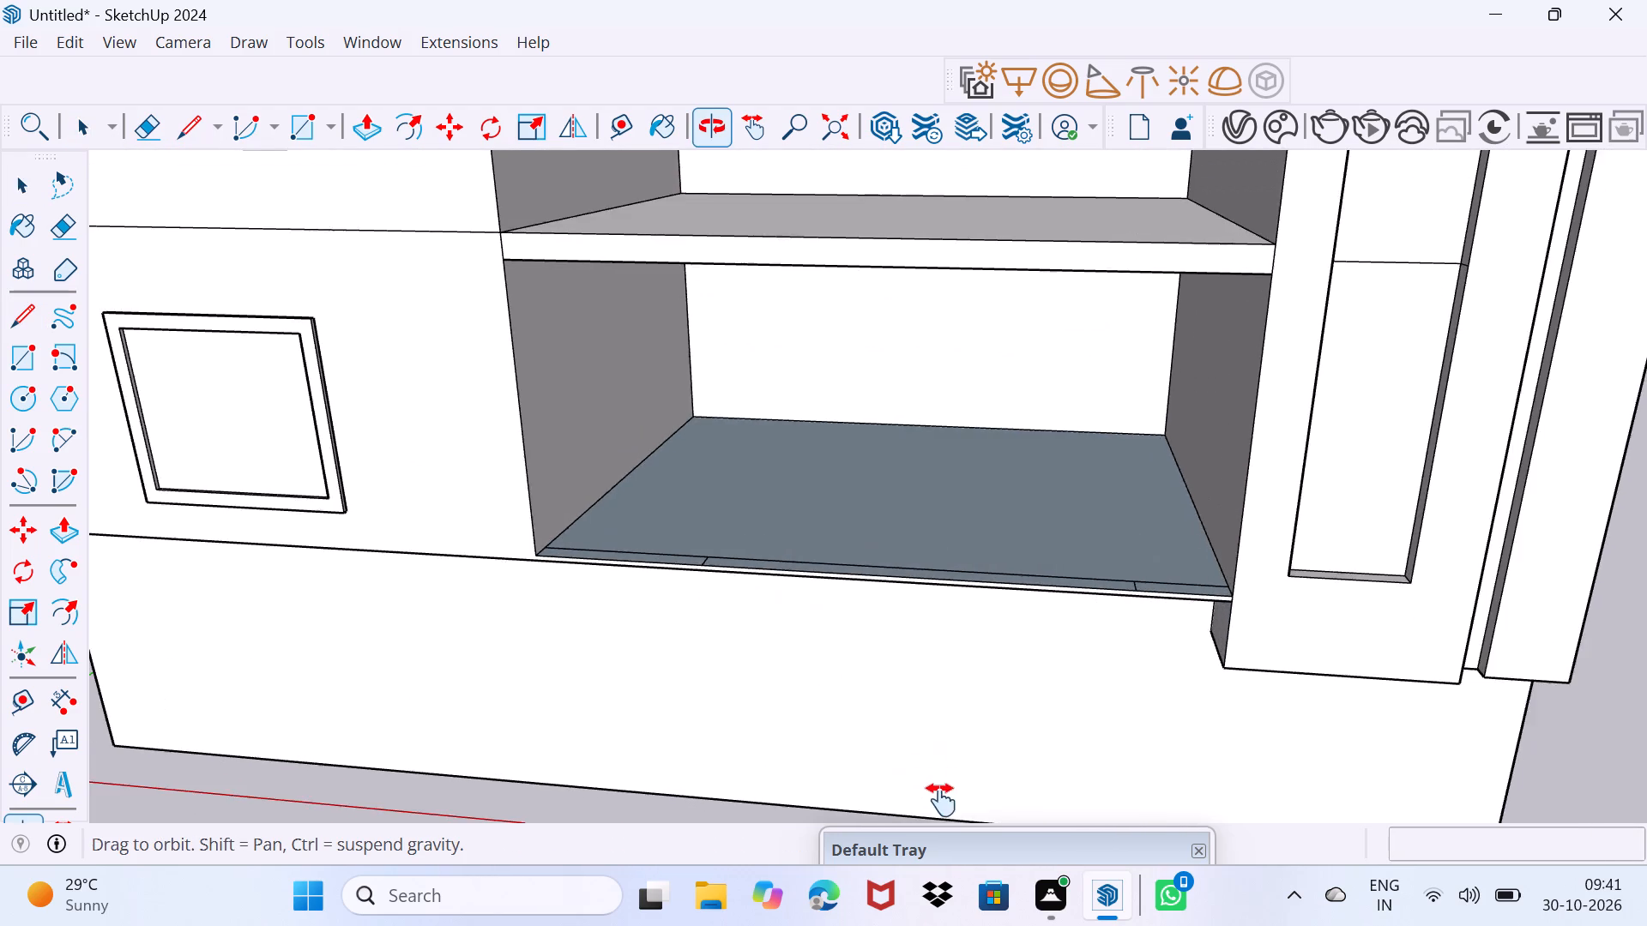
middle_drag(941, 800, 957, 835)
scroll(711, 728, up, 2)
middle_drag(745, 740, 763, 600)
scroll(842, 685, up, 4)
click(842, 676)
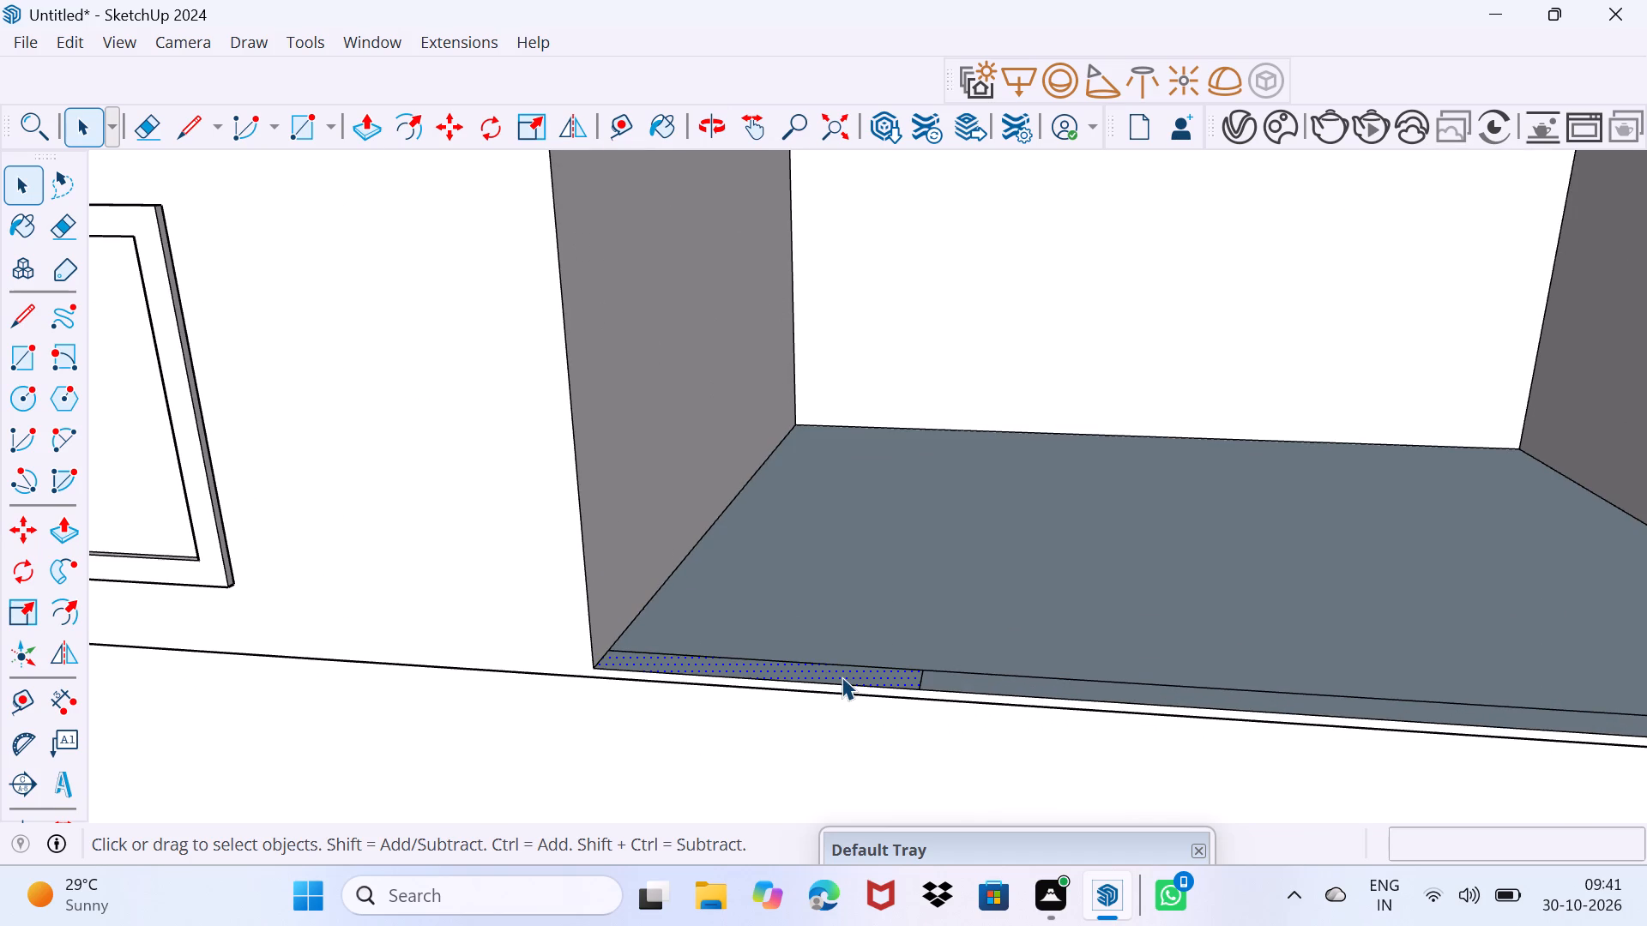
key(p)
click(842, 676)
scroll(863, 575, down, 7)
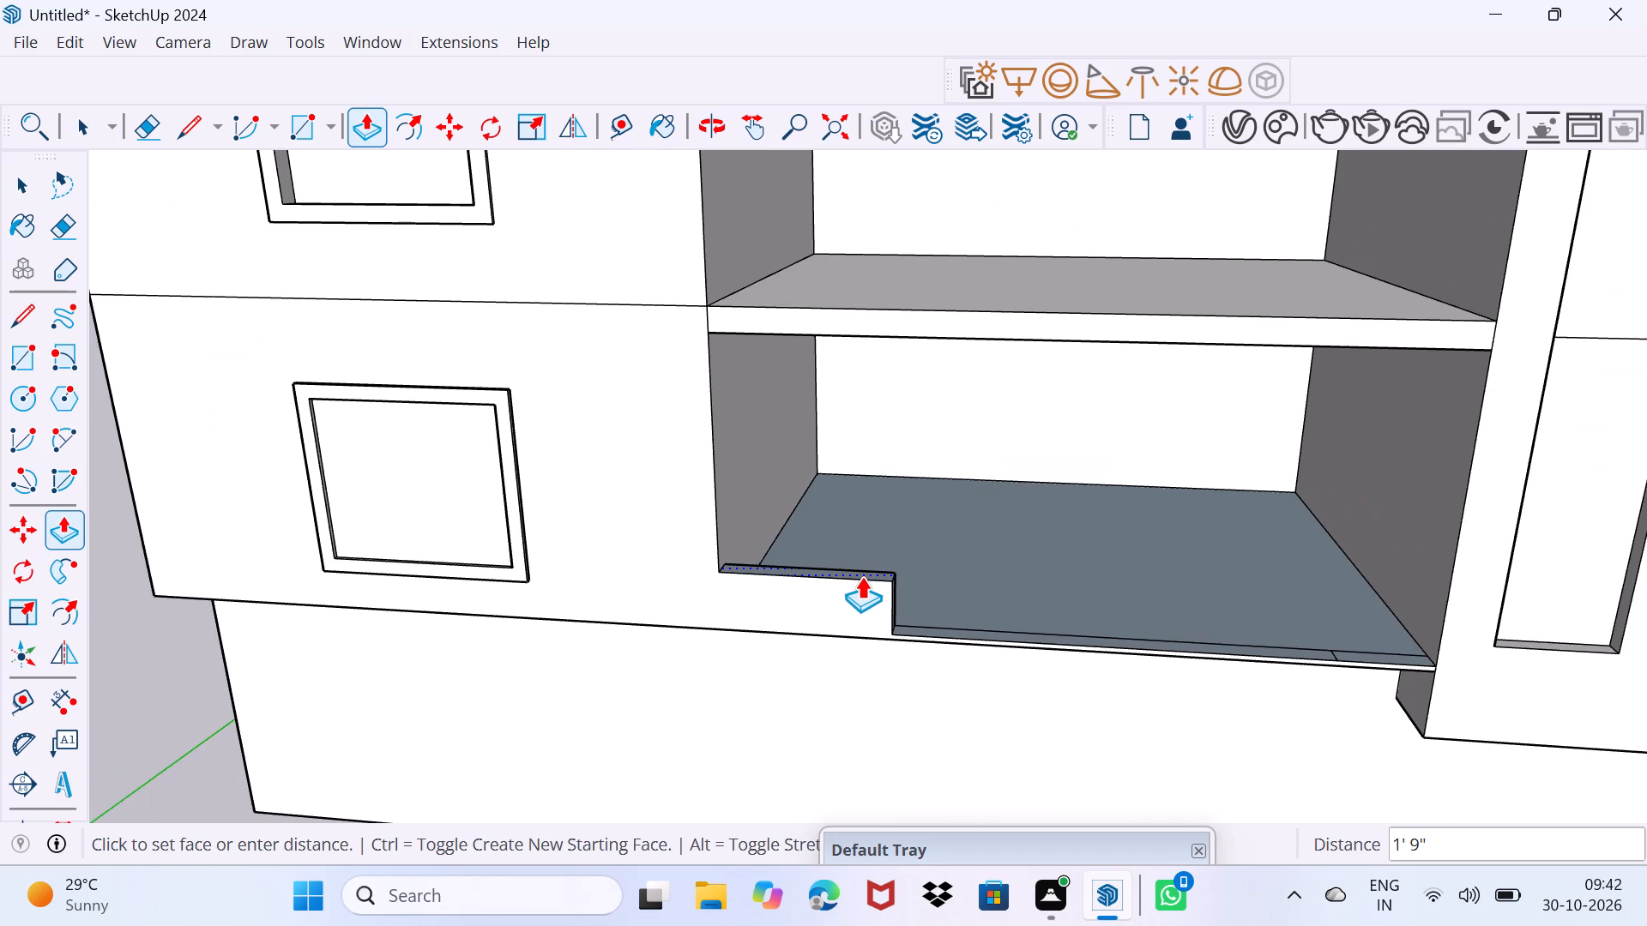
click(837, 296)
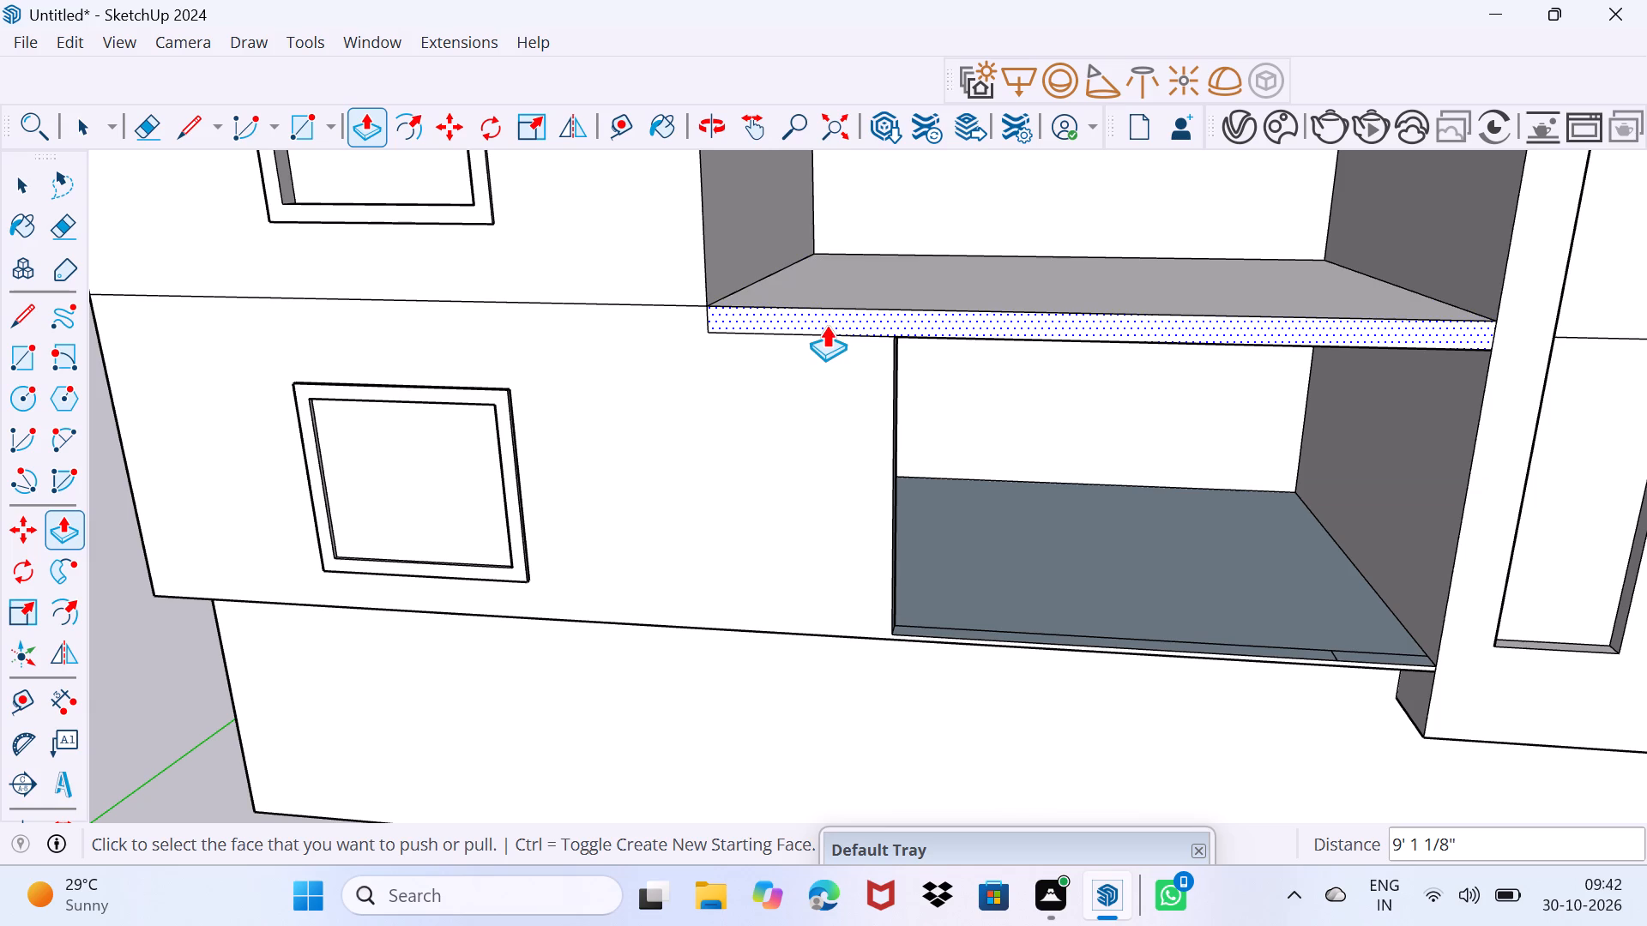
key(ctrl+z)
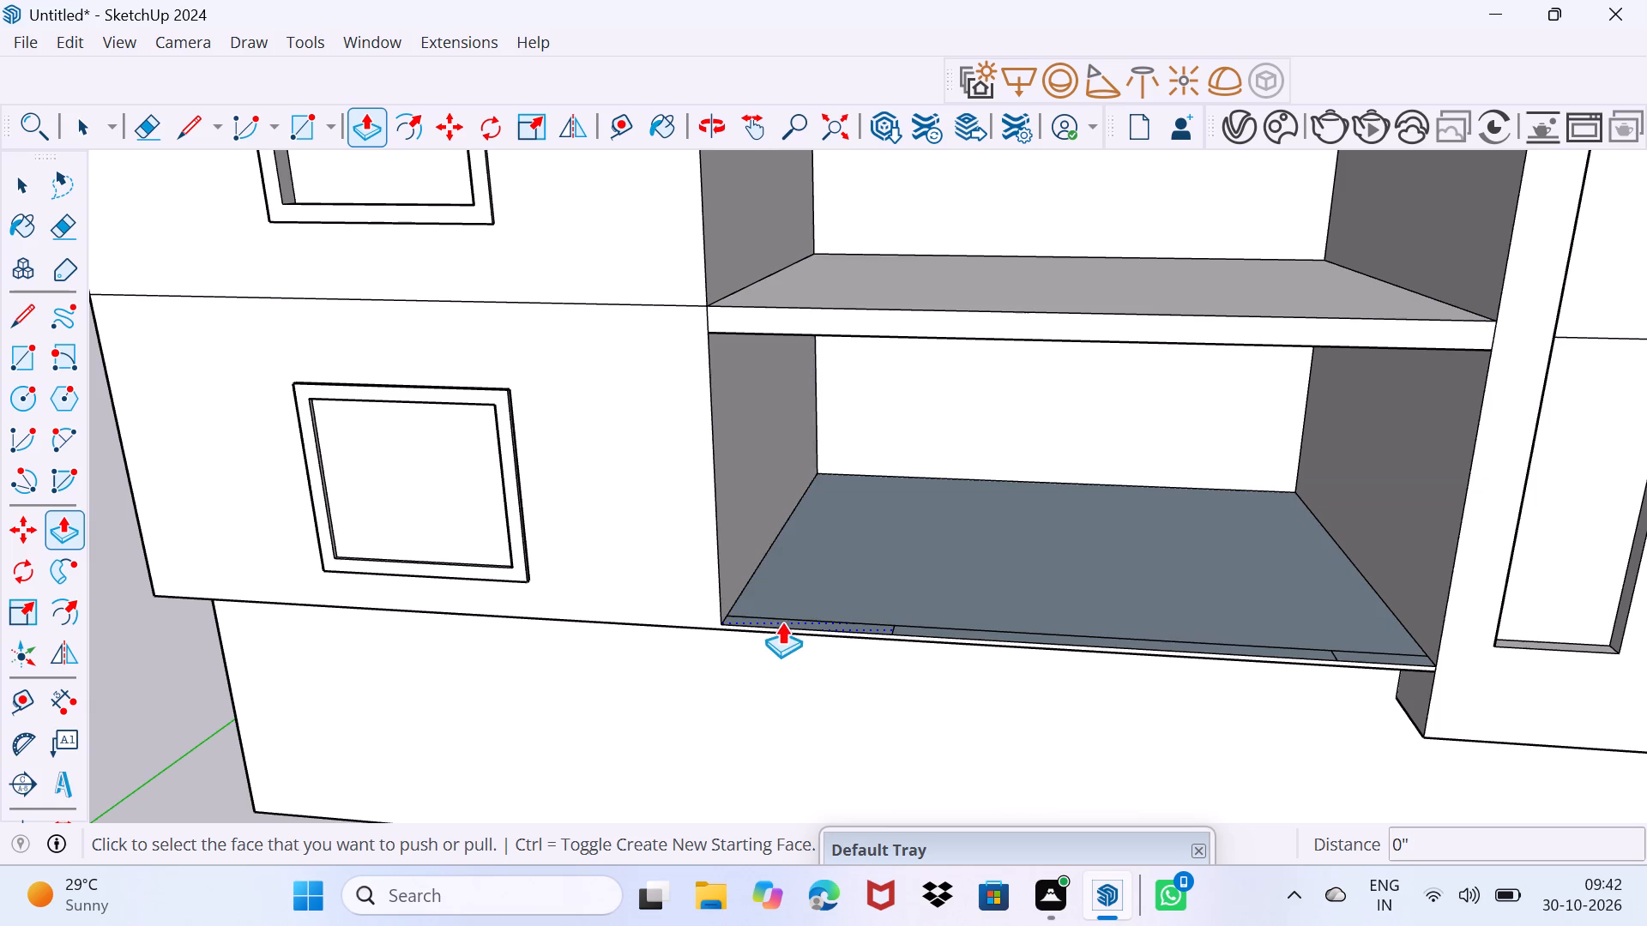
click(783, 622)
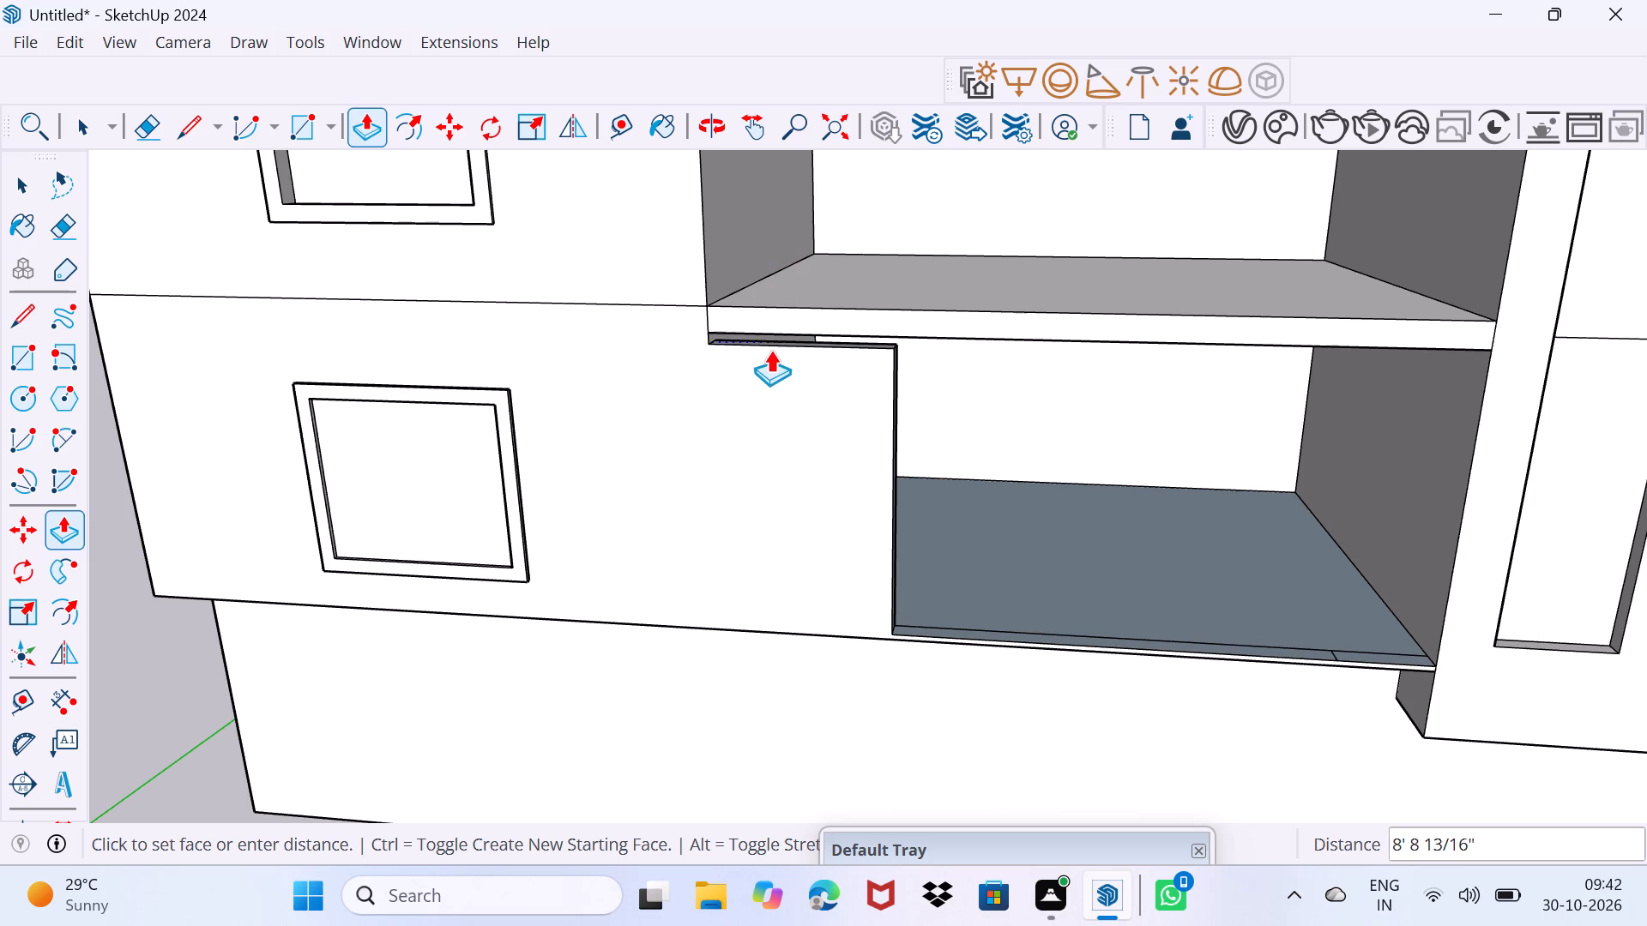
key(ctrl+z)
Pull the strip's end segment beside the windowed wall up with Push/Pull into a low parapet block.
middle_drag(771, 632, 599, 636)
scroll(806, 572, up, 3)
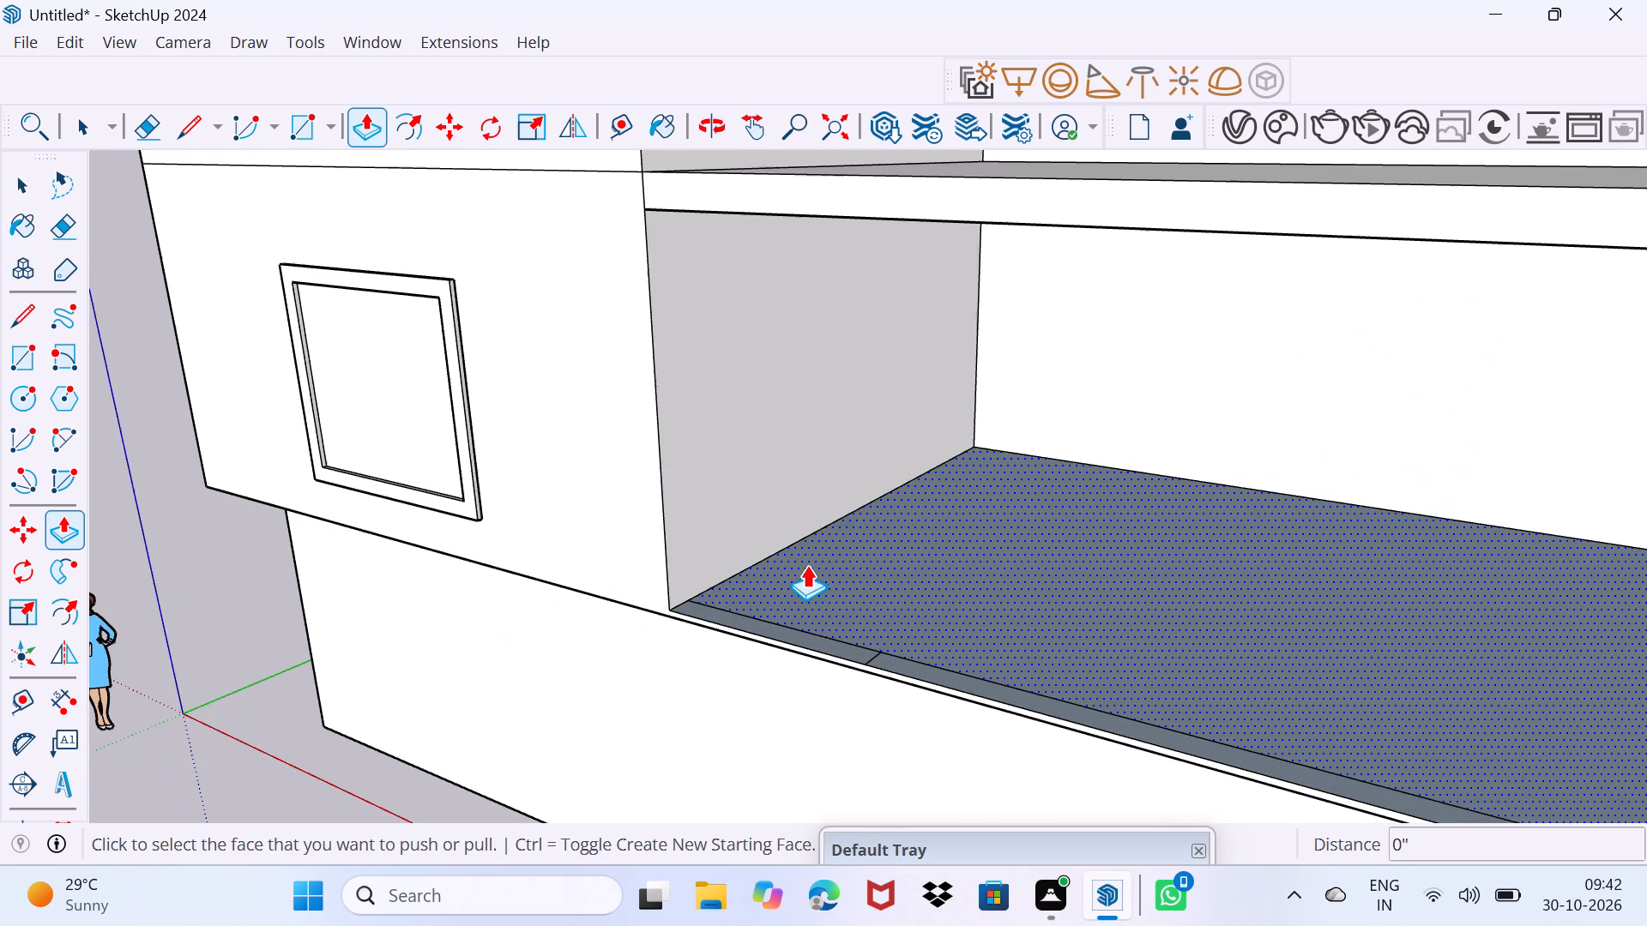
middle_drag(794, 635, 709, 671)
scroll(745, 657, up, 2)
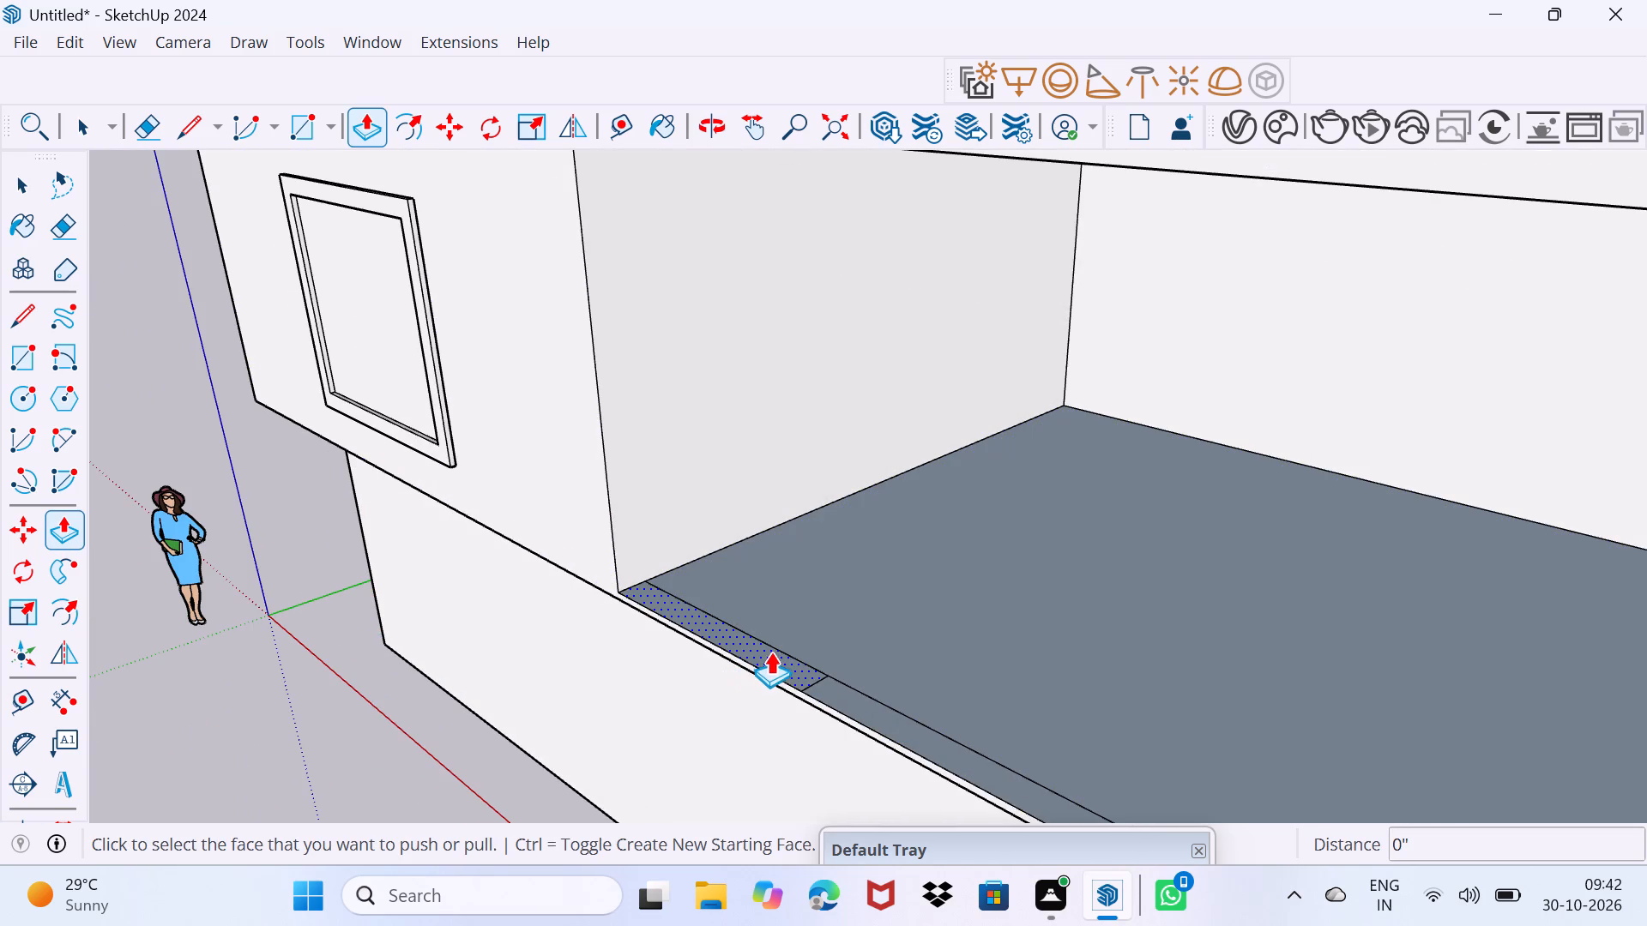
click(770, 656)
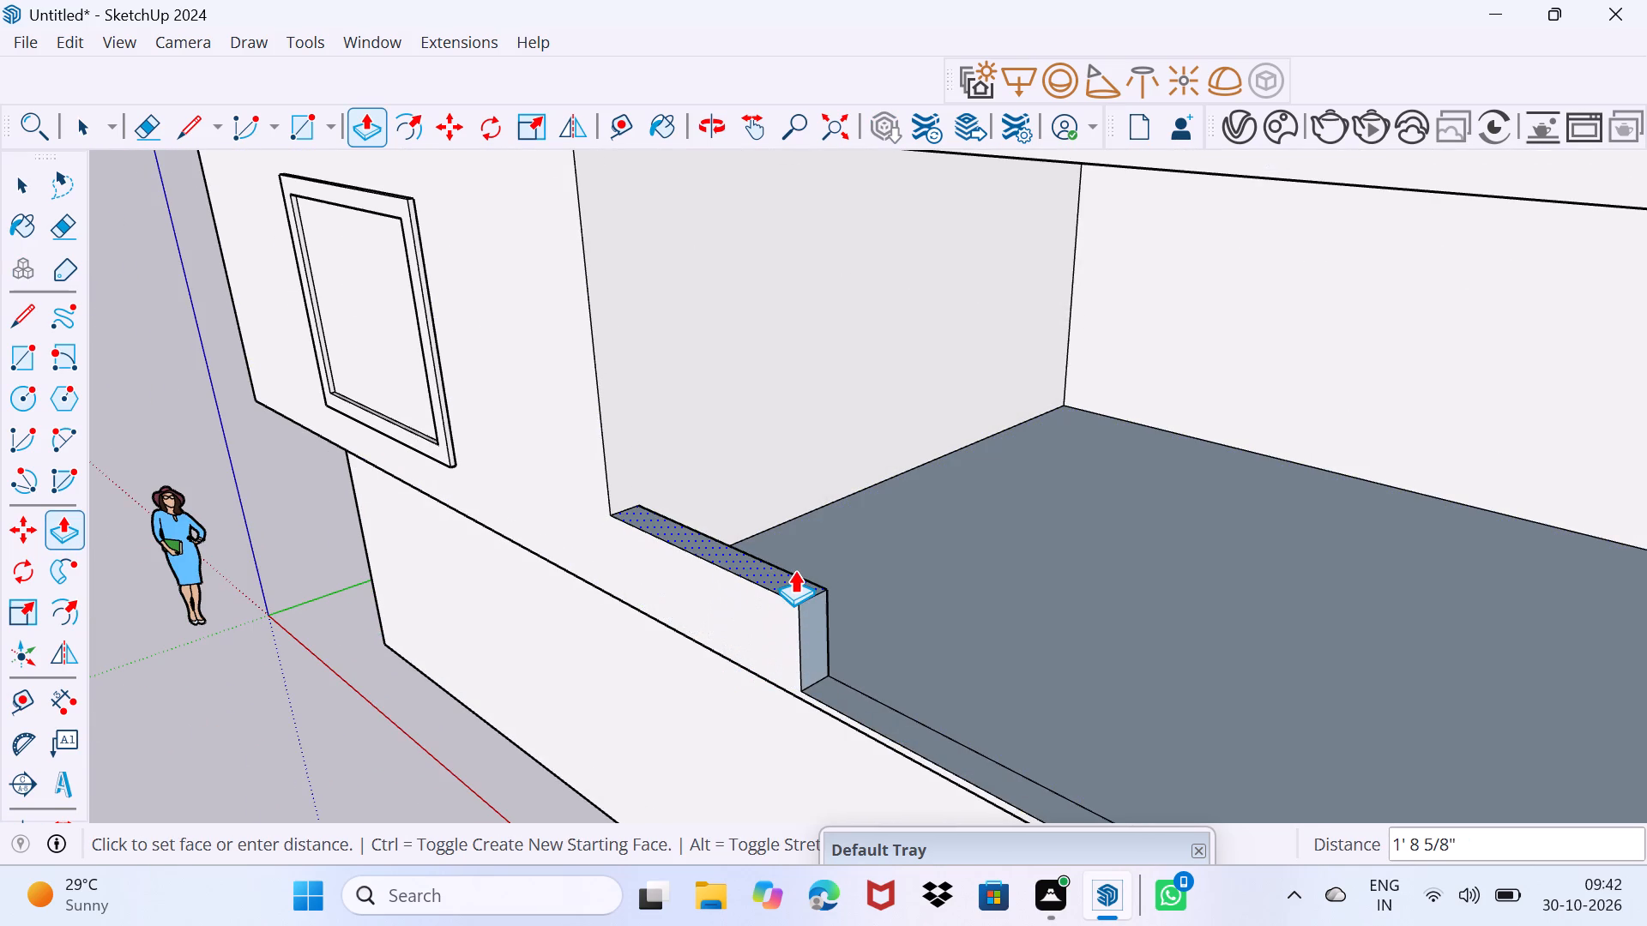
click(811, 520)
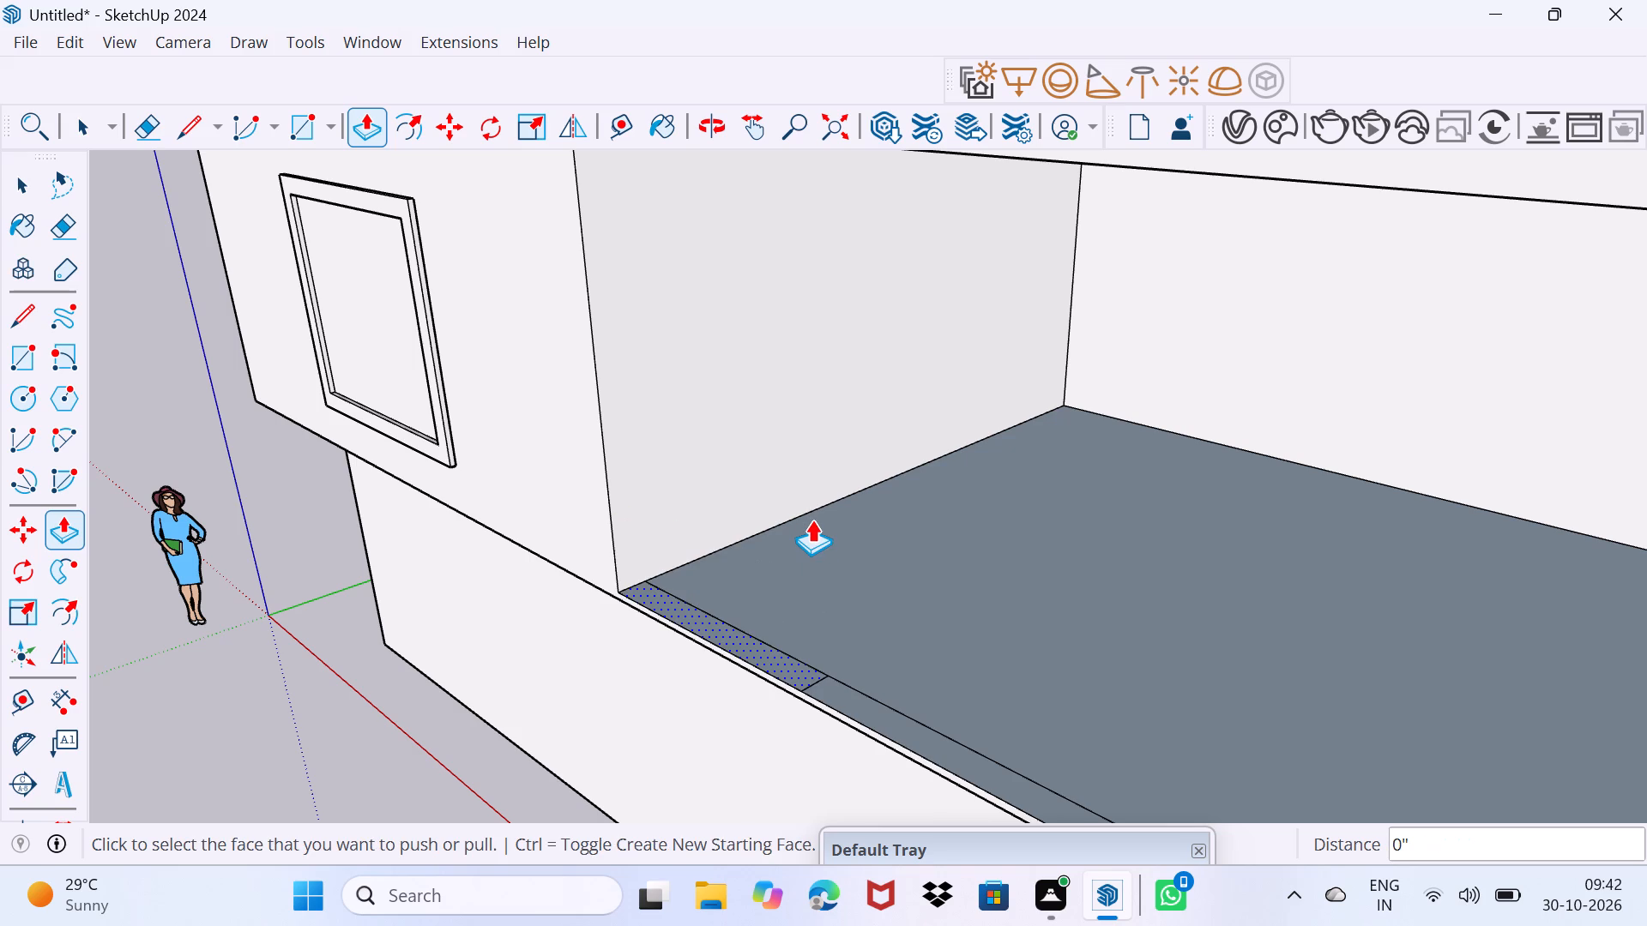
click(778, 664)
click(798, 586)
click(777, 632)
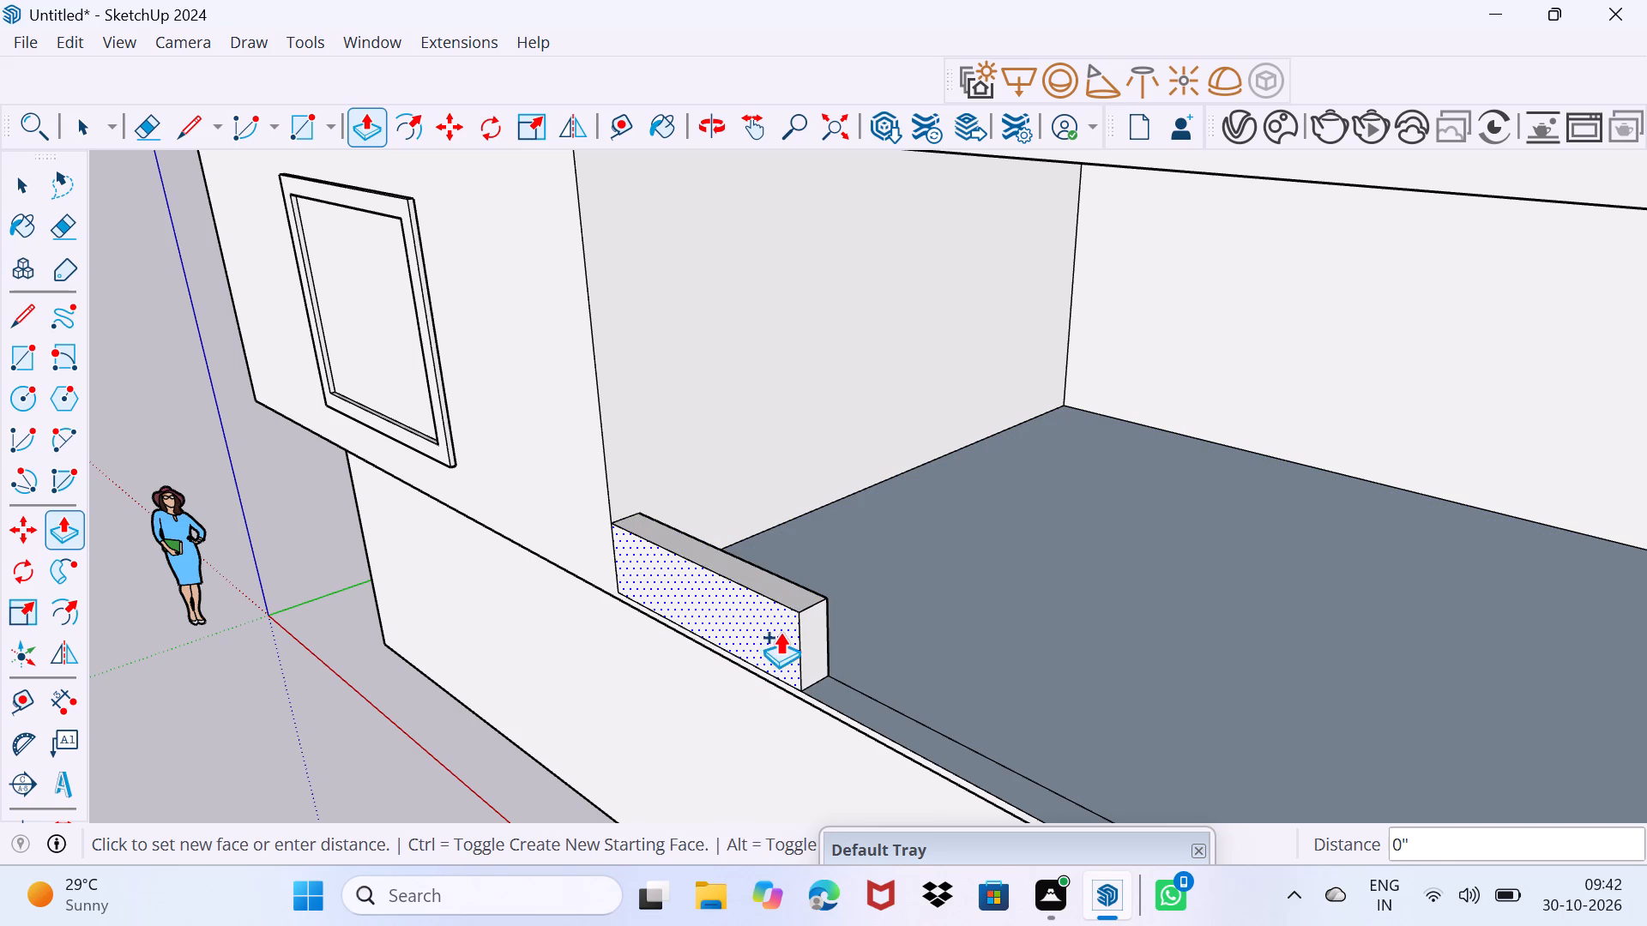
key(Escape)
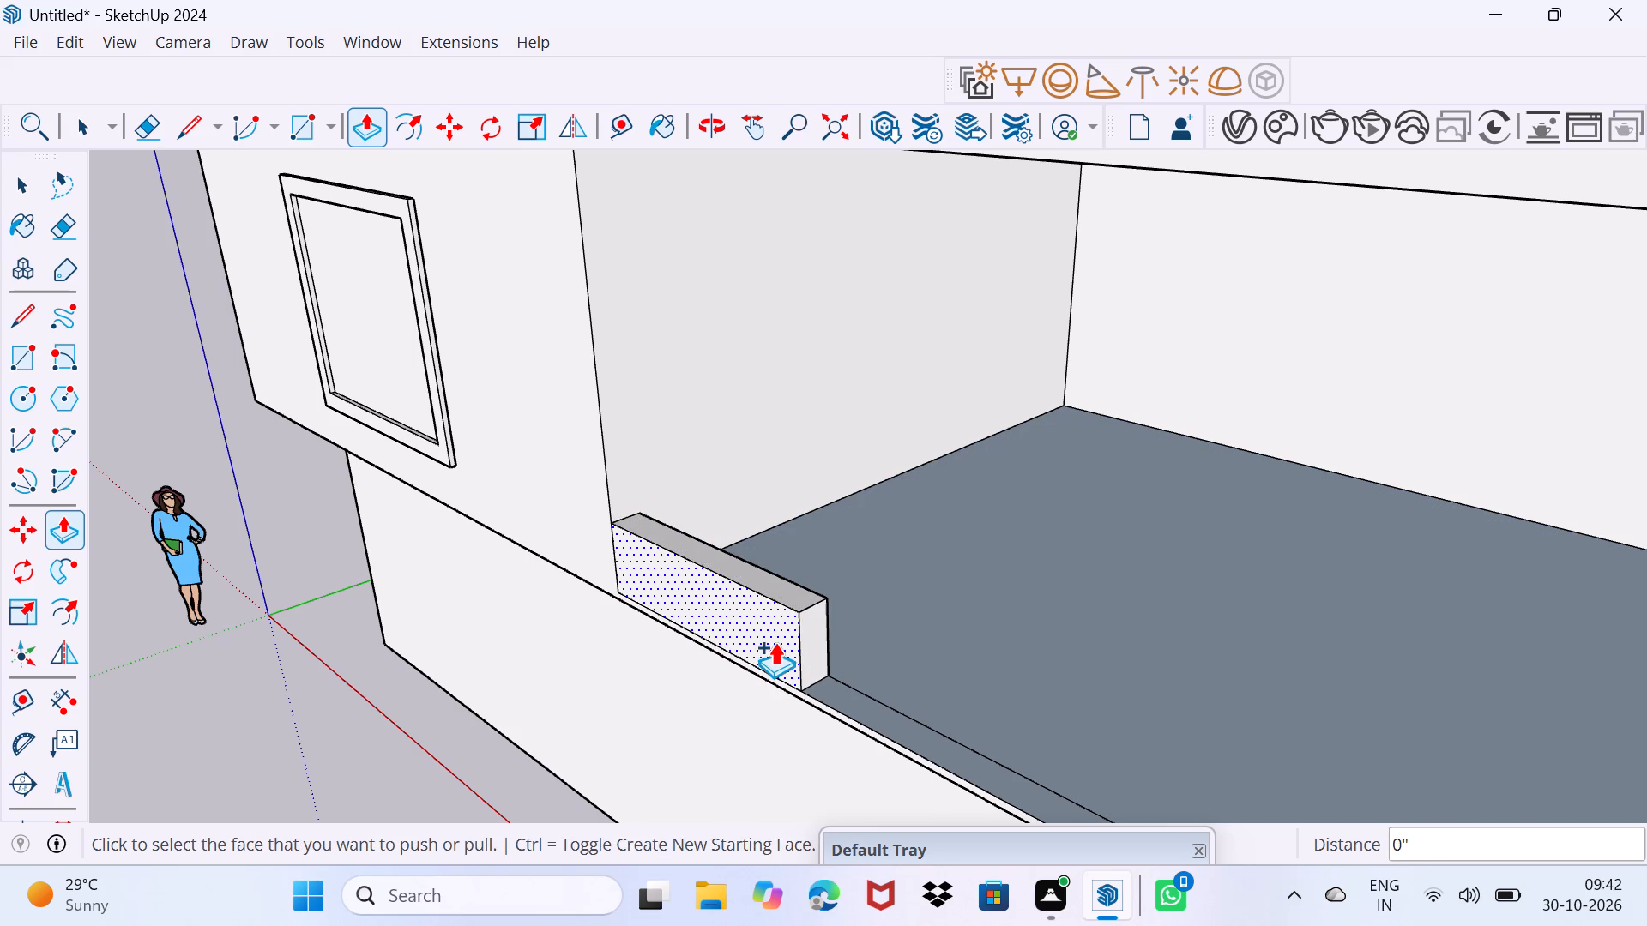
Undo the last pull of the low parapet block on the strip's end segment beside the windowed wall.
click(775, 643)
key(Escape)
key(Escape)
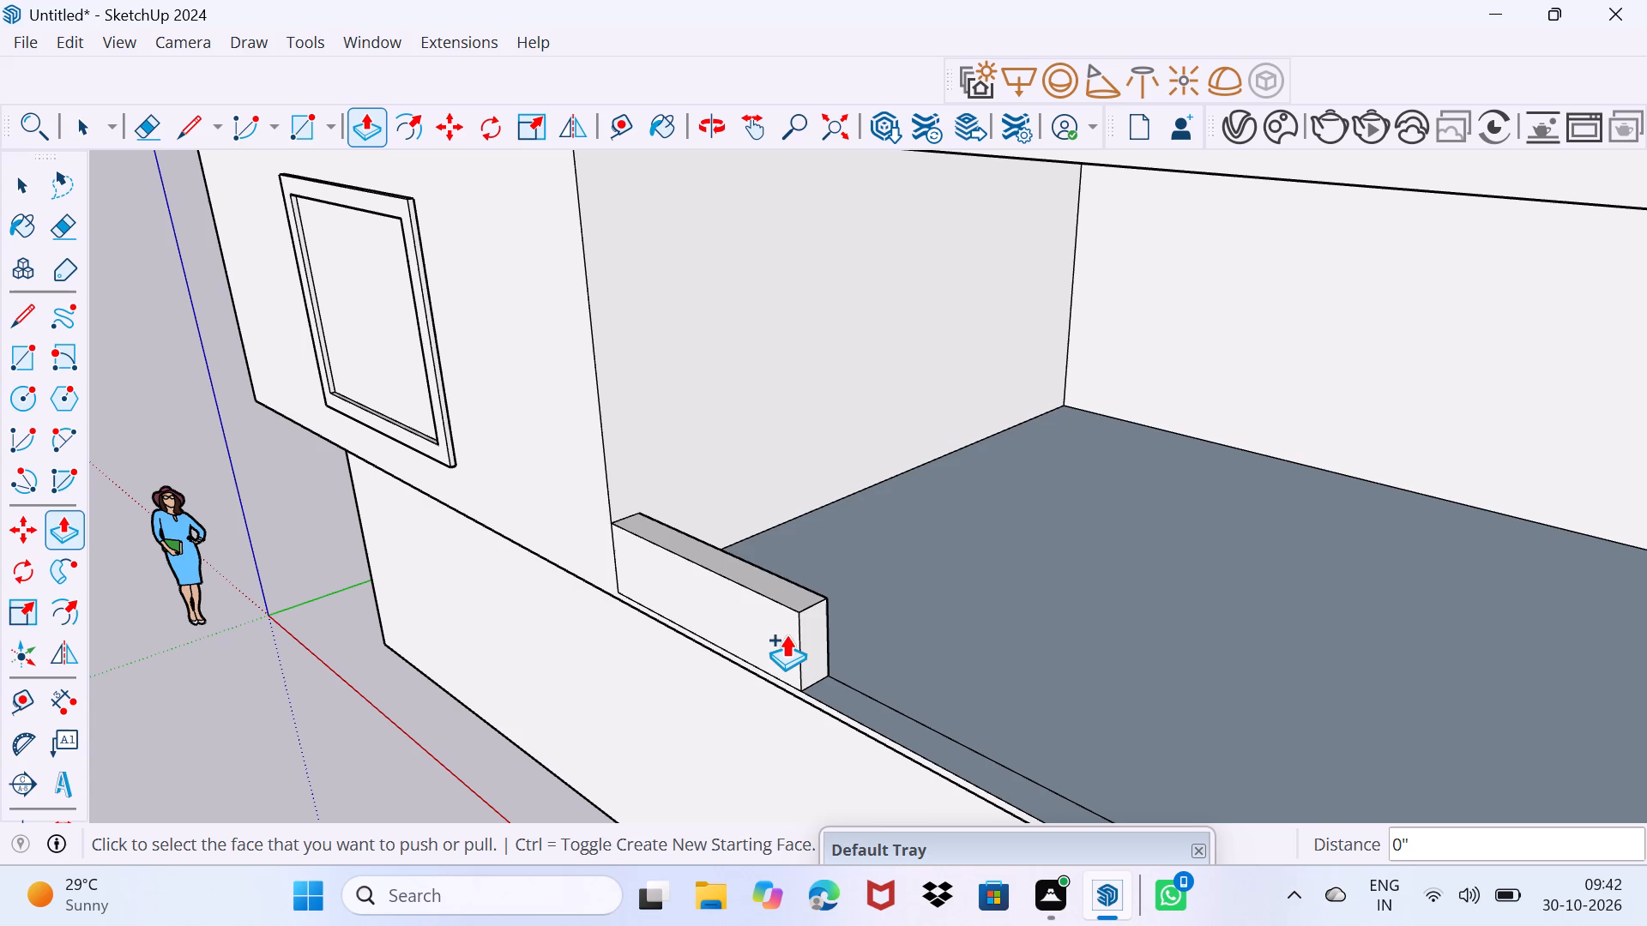
key(ctrl+z)
Draw a line along the short end of the balcony's front strip where it meets the side wall.
scroll(786, 669, up, 6)
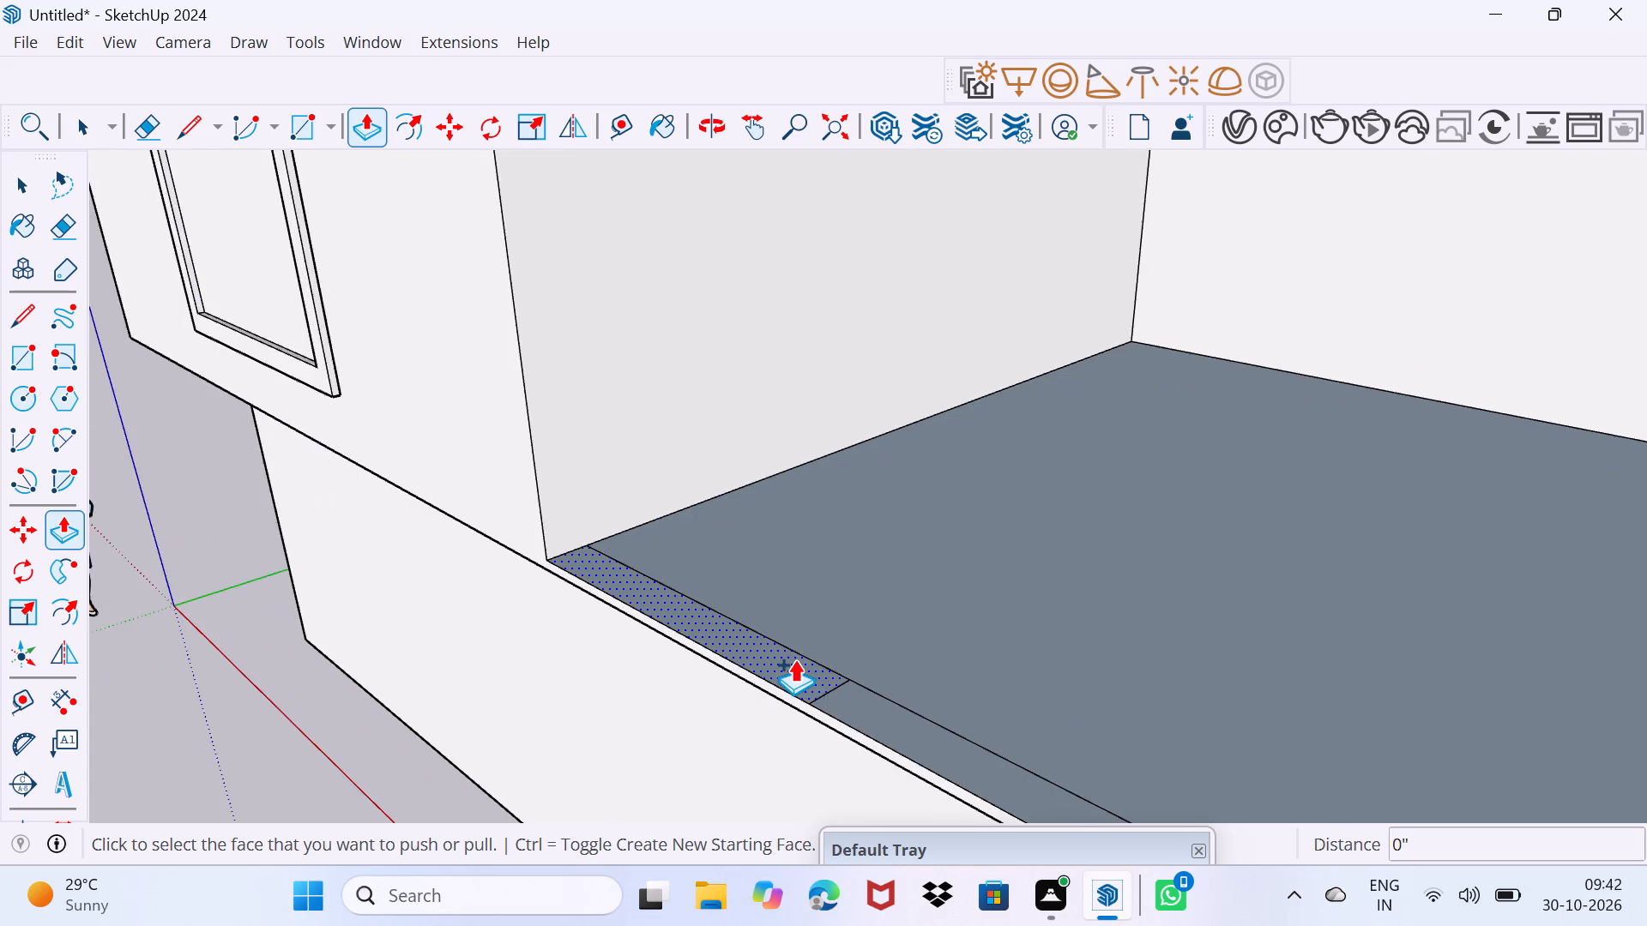
scroll(794, 659, up, 5)
key(space)
scroll(473, 574, up, 3)
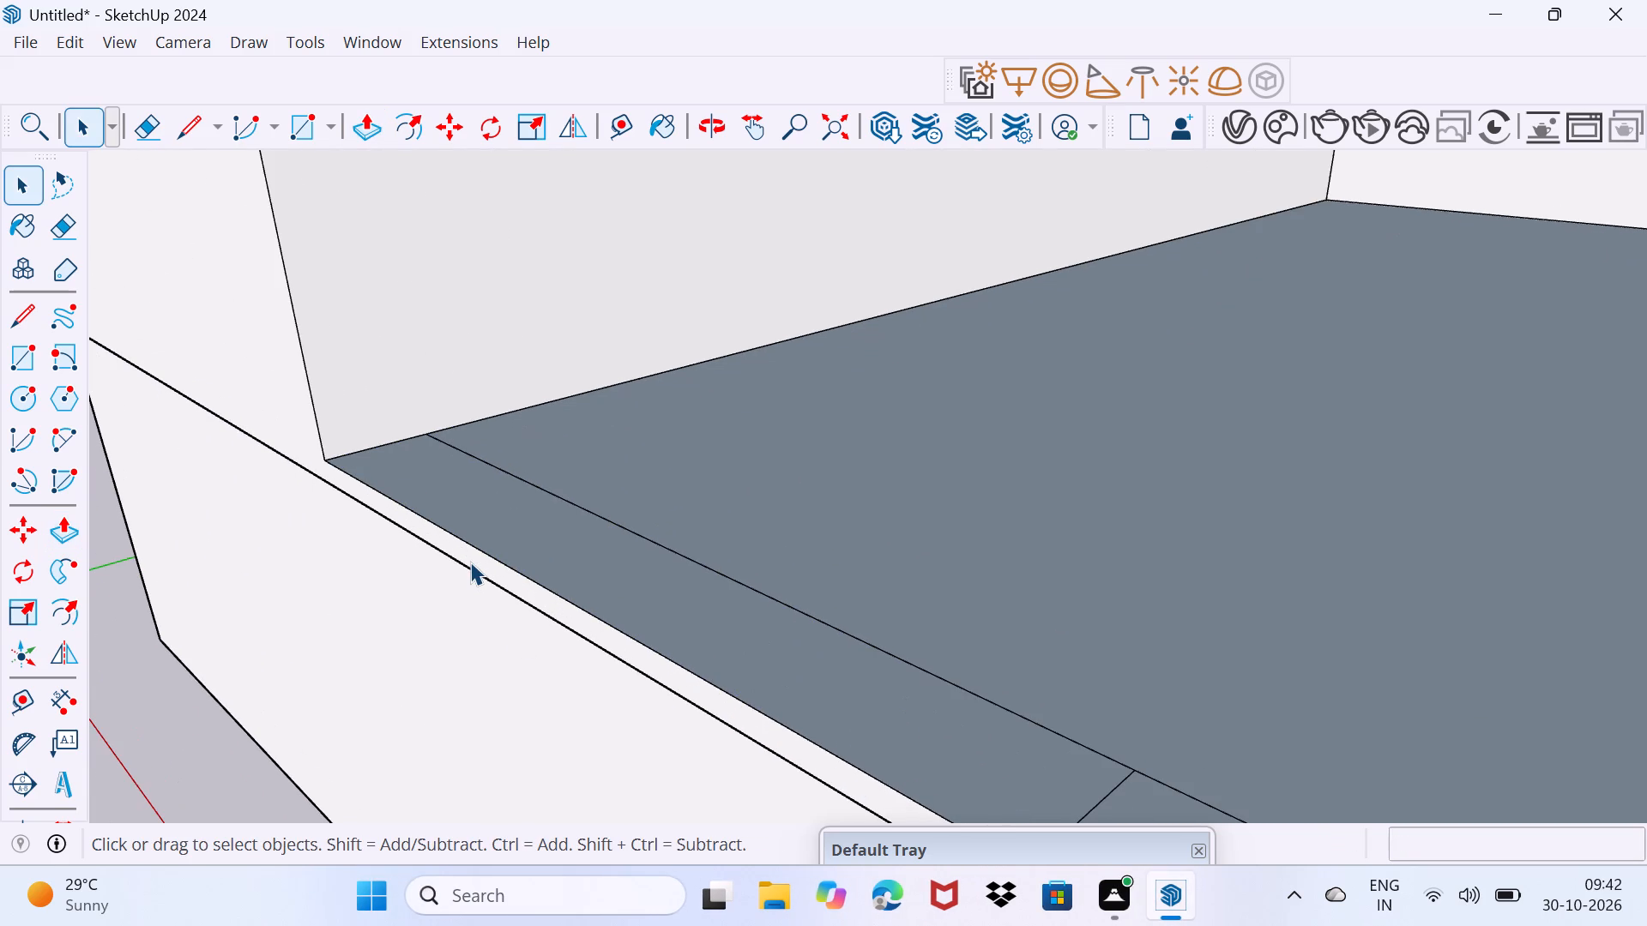
key(l)
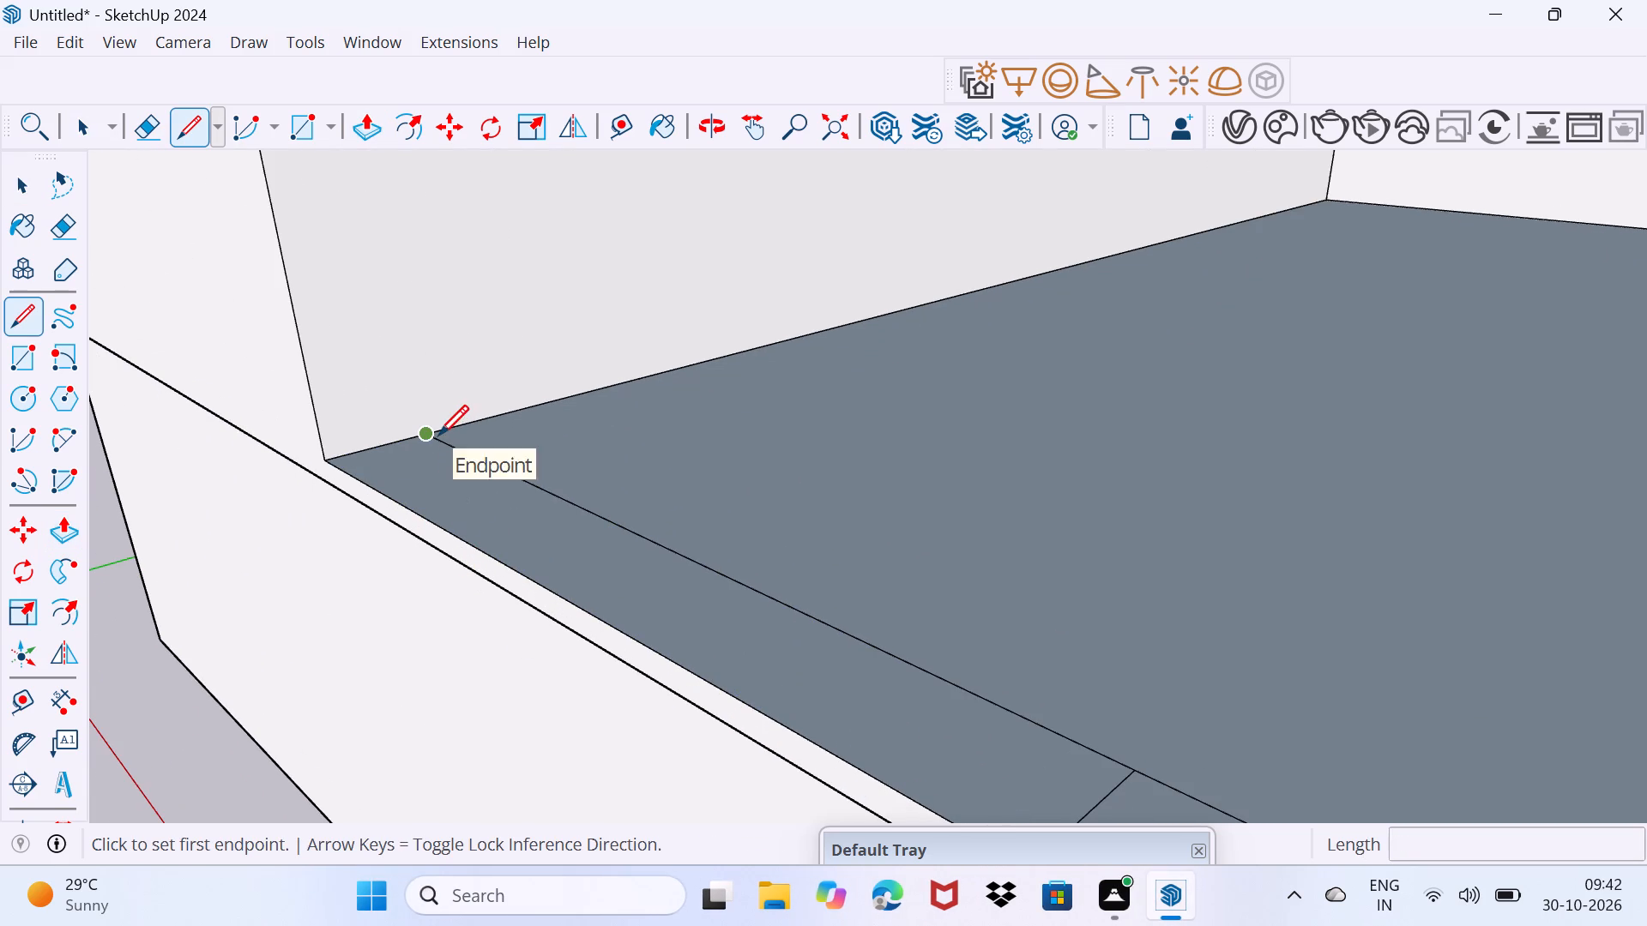
click(438, 435)
click(329, 460)
key(space)
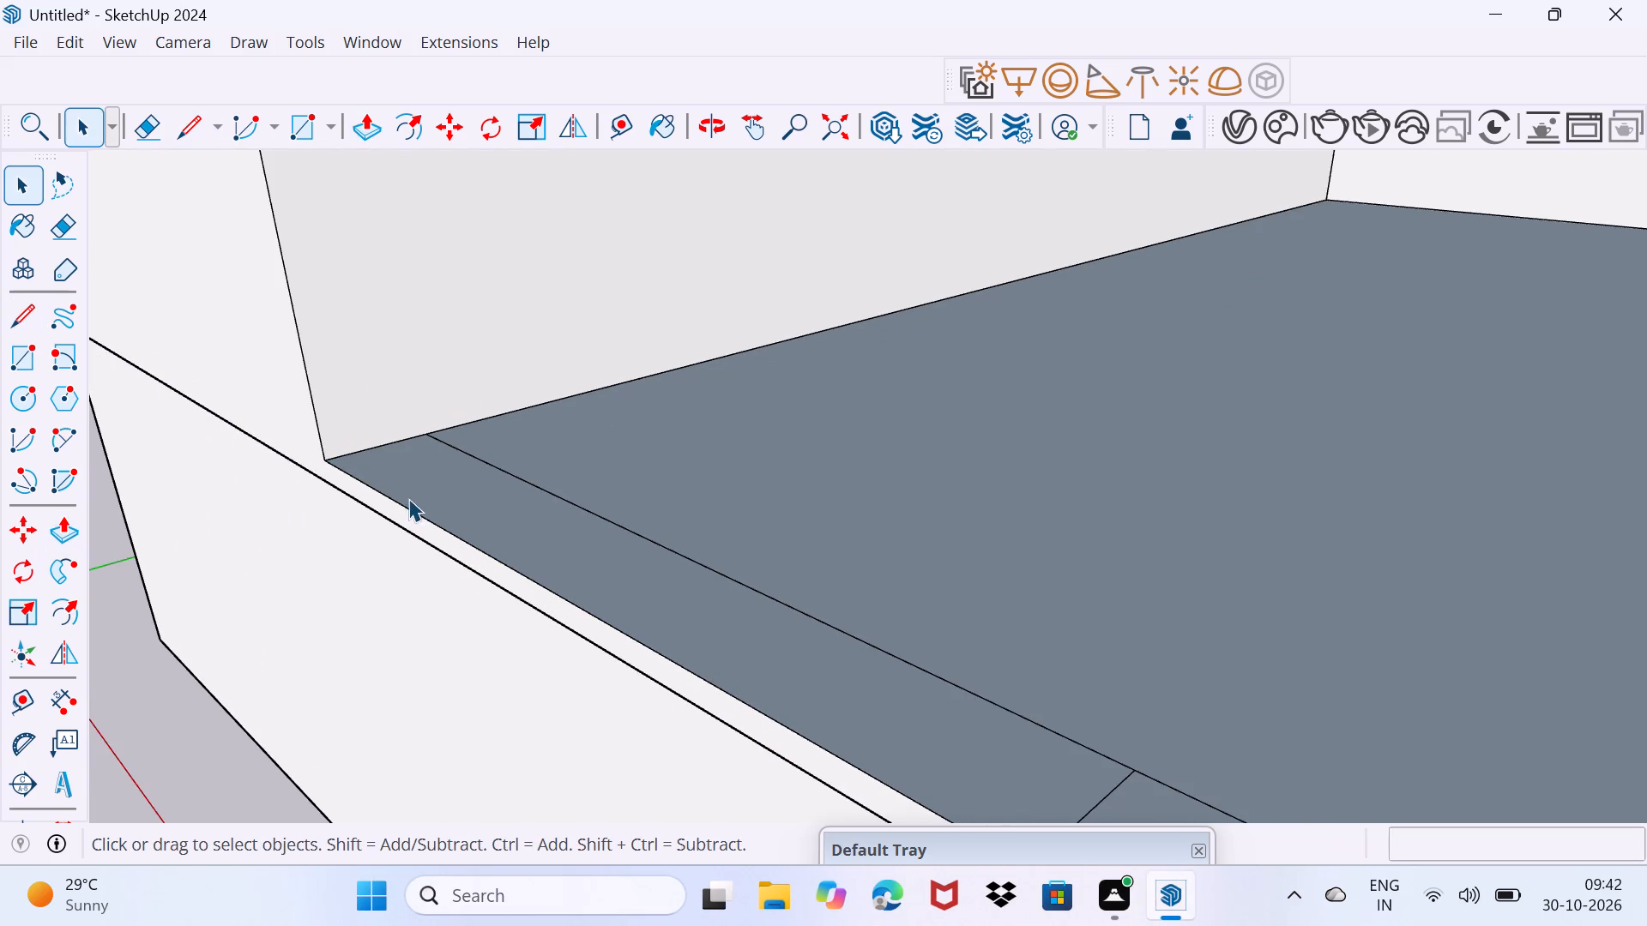
Pull the strip's end segment beside the windowed wall up about 3 15/16" into a low block.
click(465, 513)
key(p)
click(466, 513)
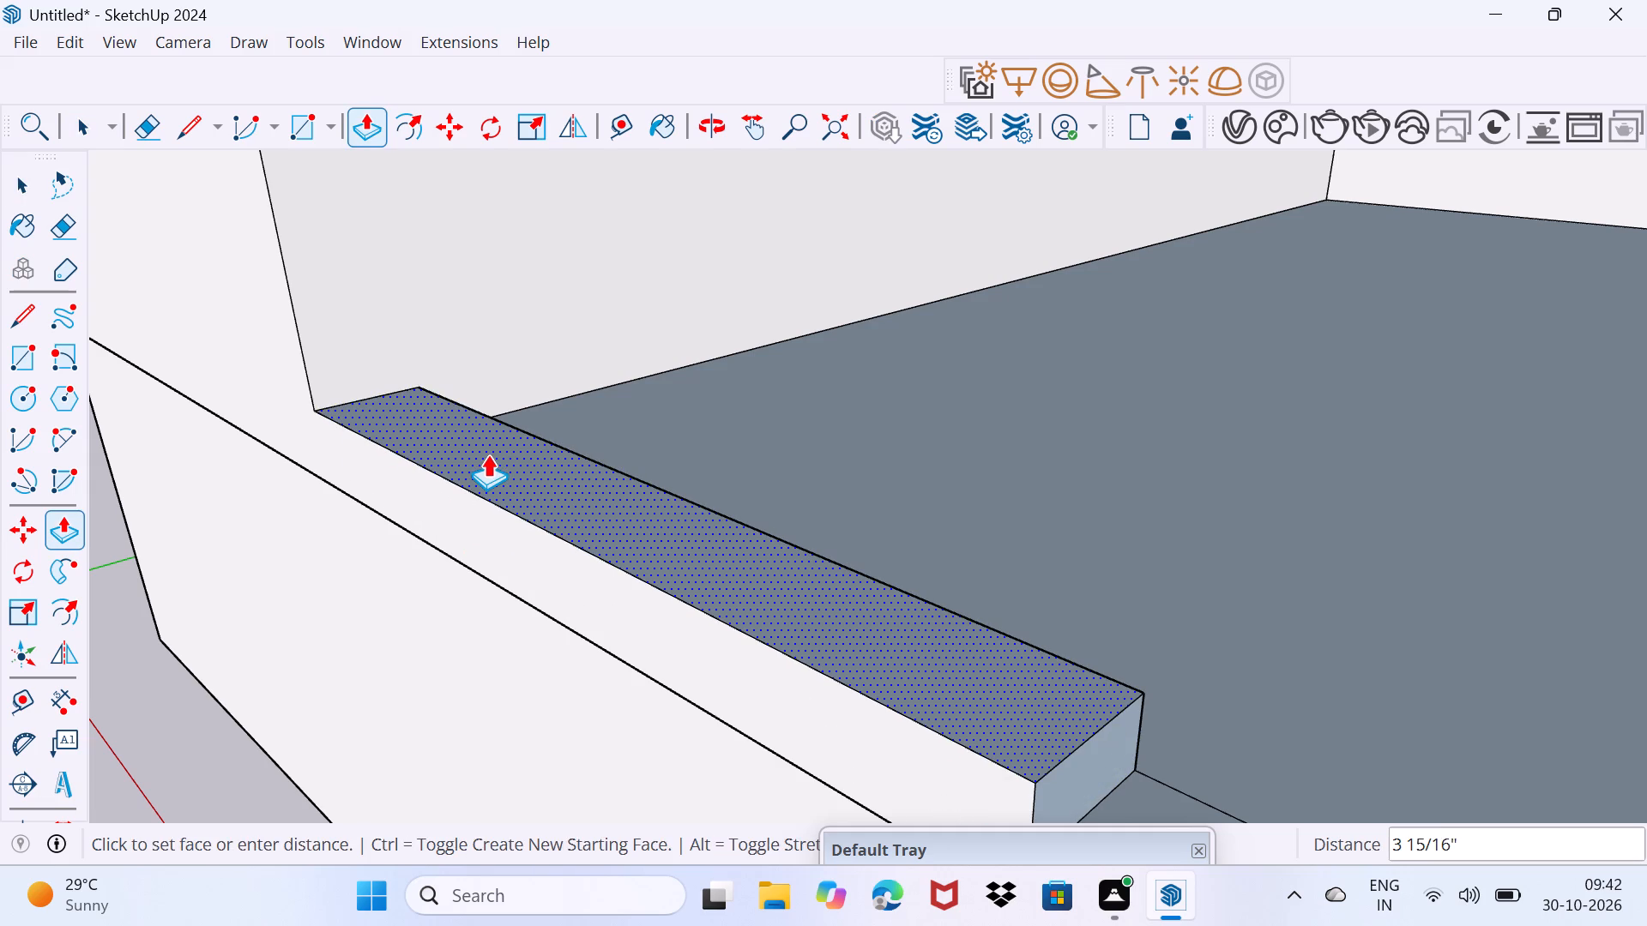
click(487, 454)
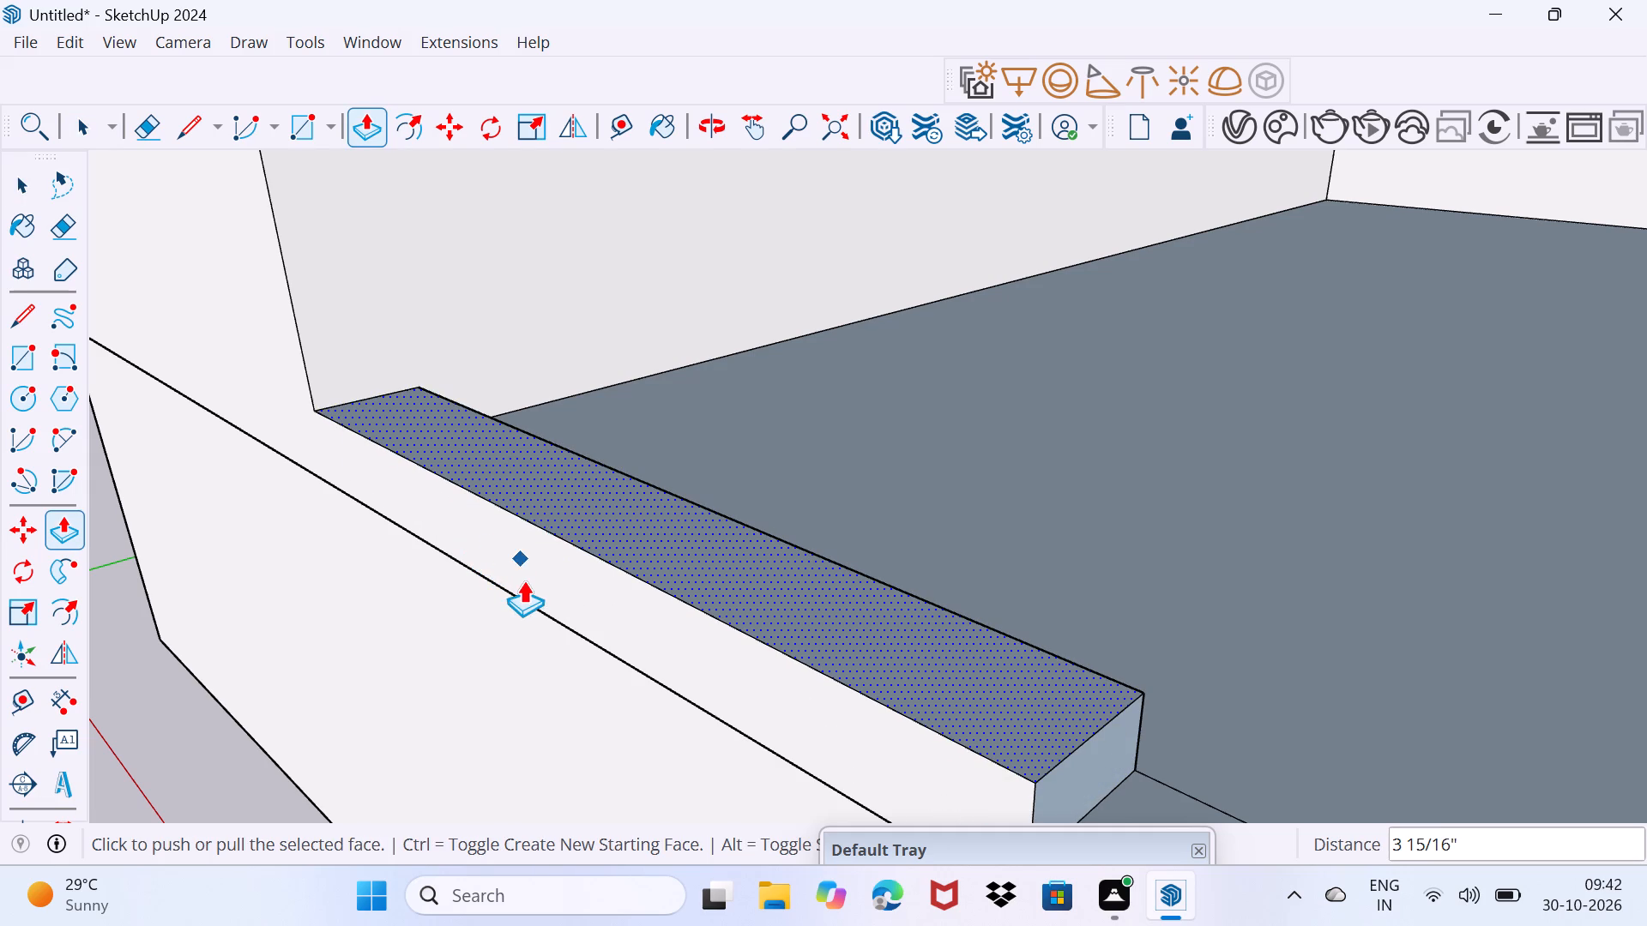
key(Escape)
click(568, 582)
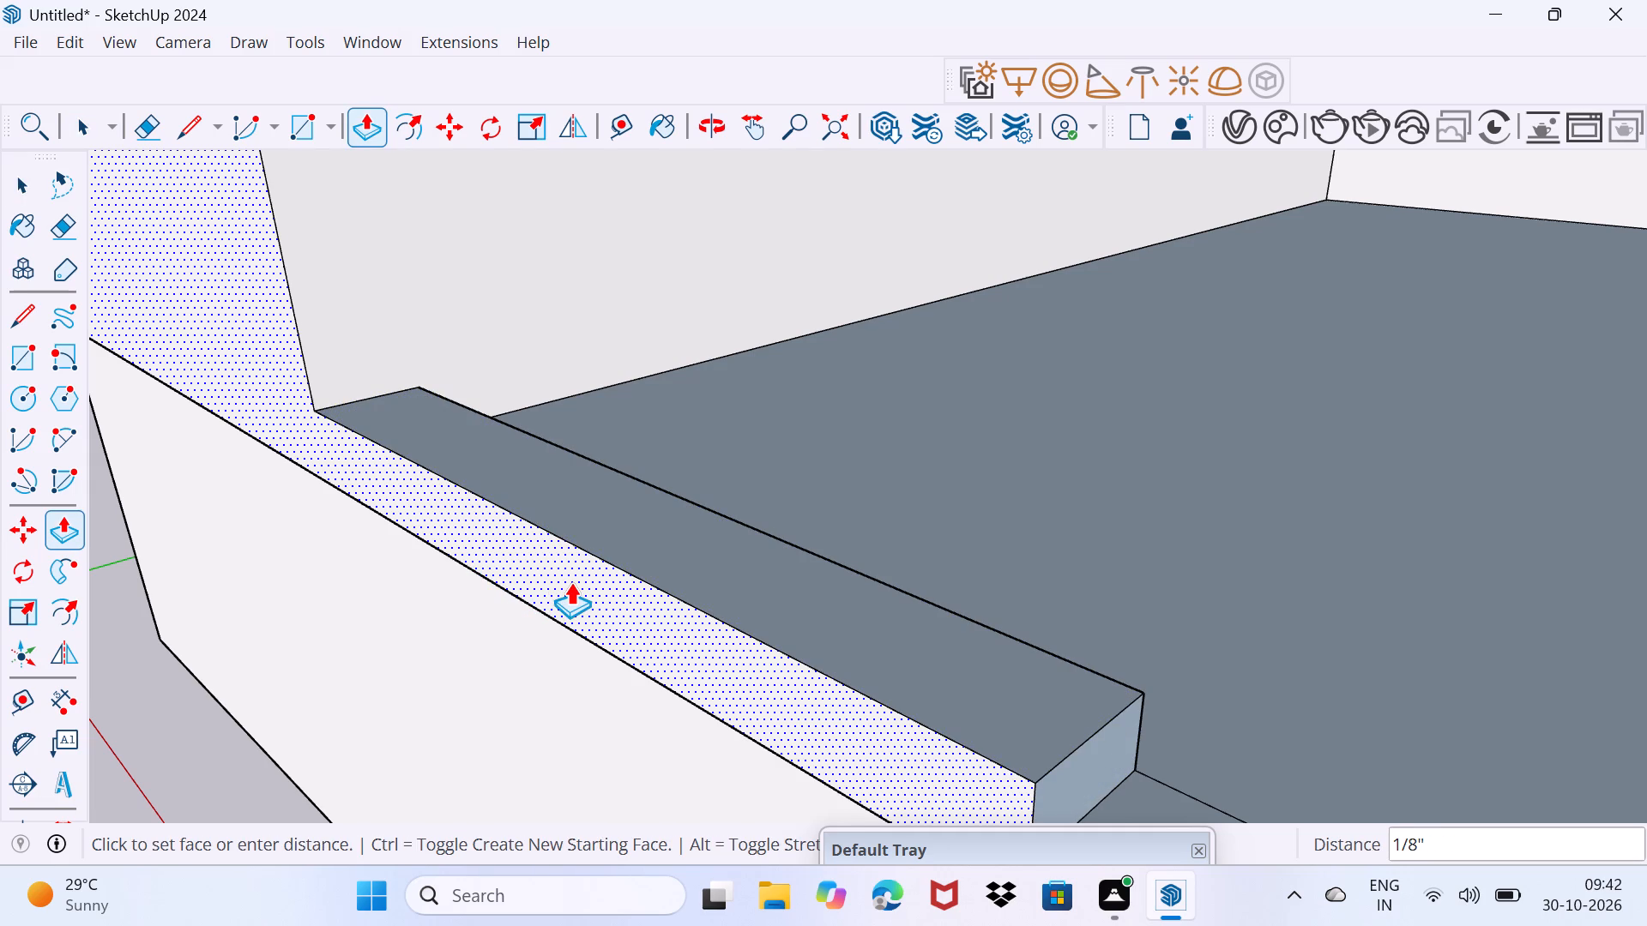
key(space)
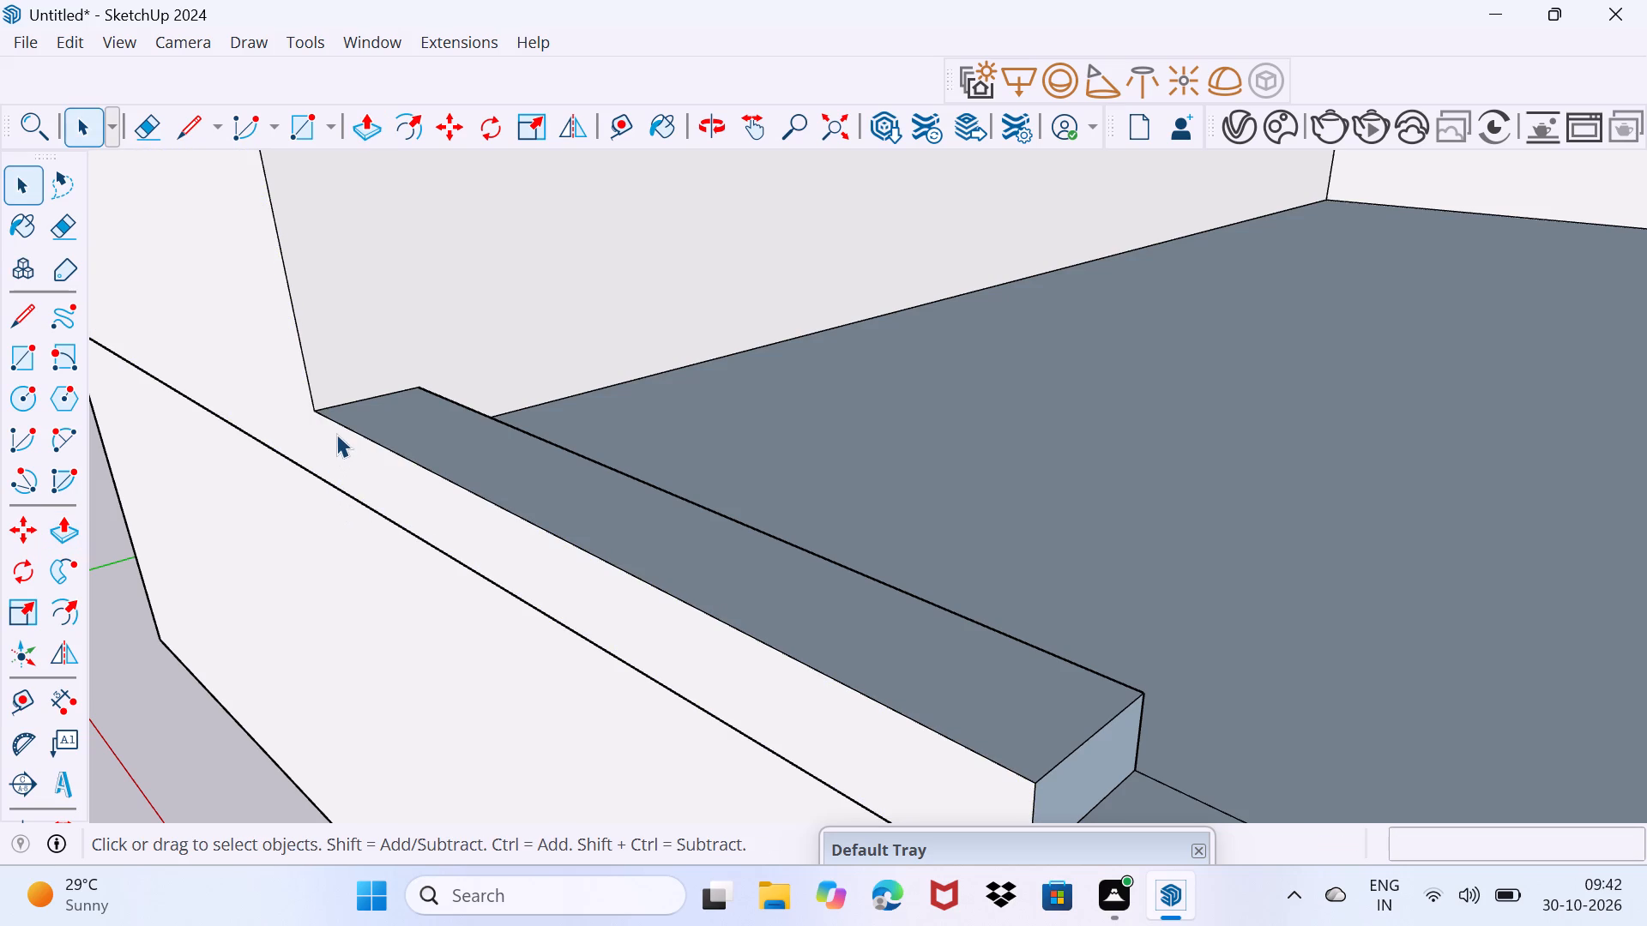
Draw a line about 5 7/8" long from the low block's outer front corner down to the wall's bottom edge.
key(l)
click(310, 418)
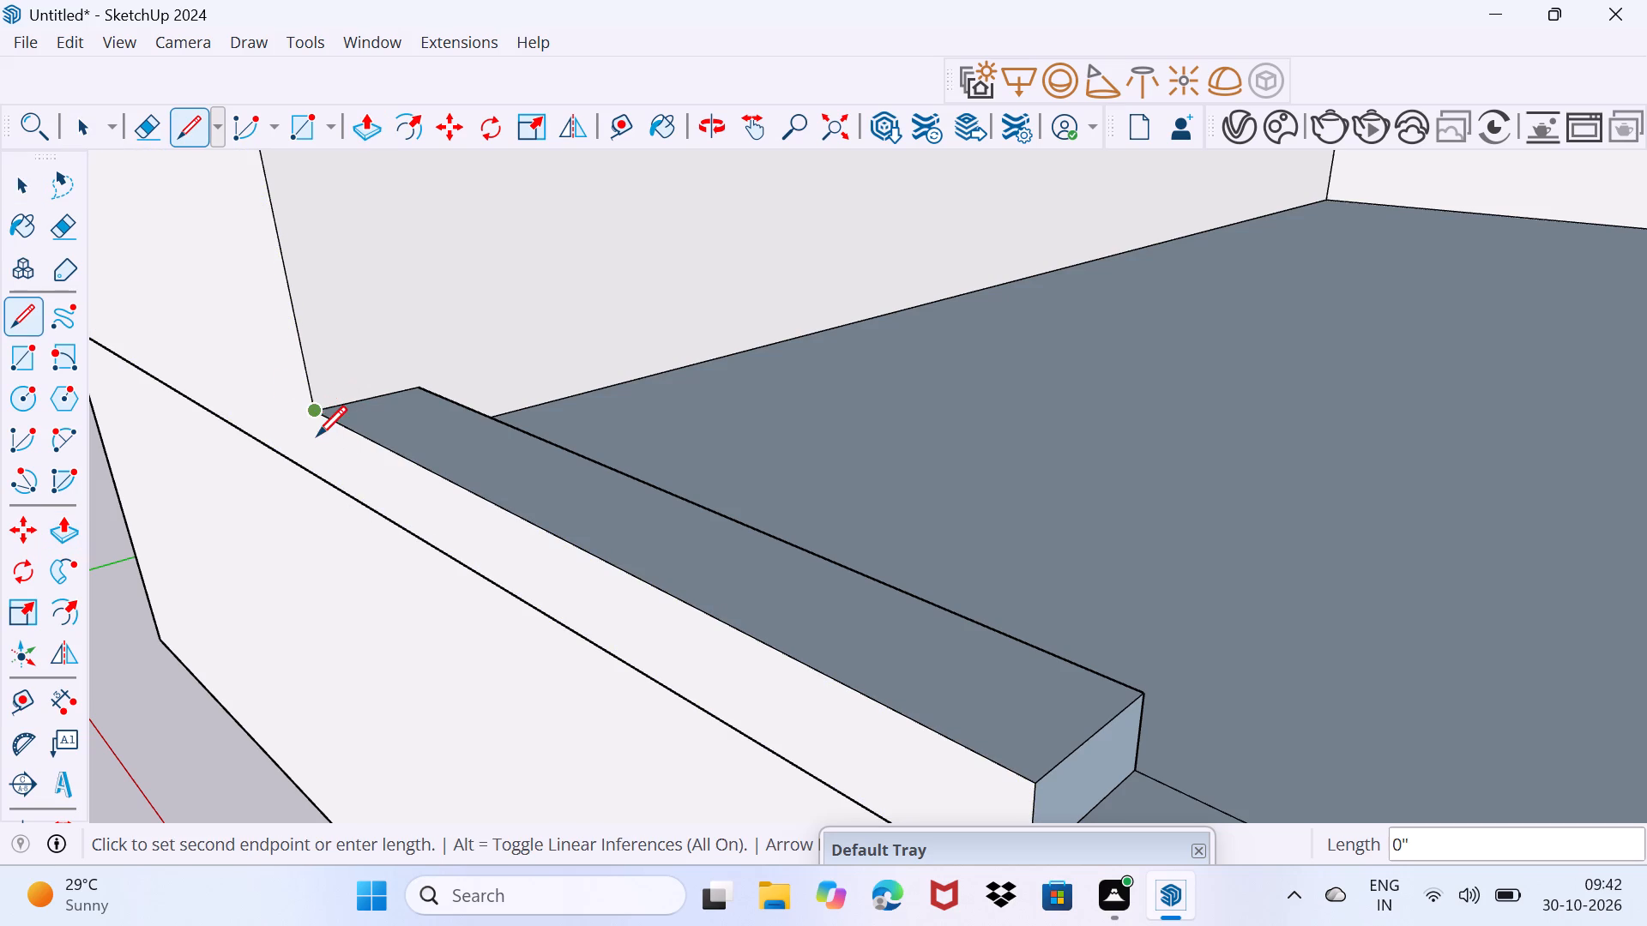
scroll(305, 469, up, 4)
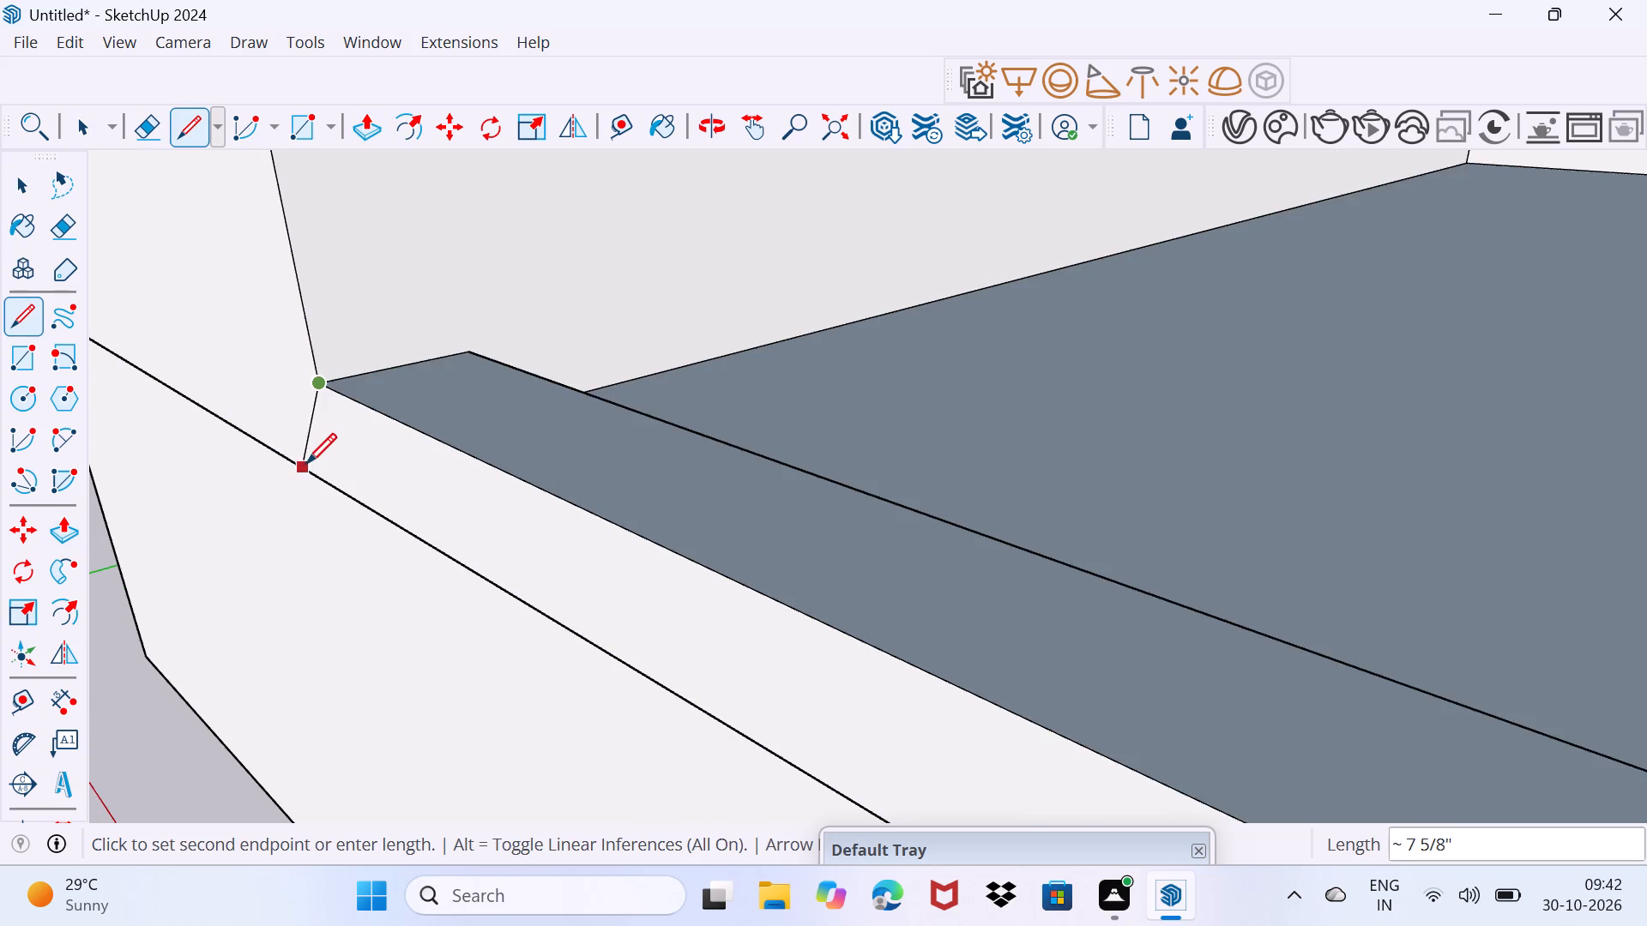
middle_drag(306, 463, 459, 334)
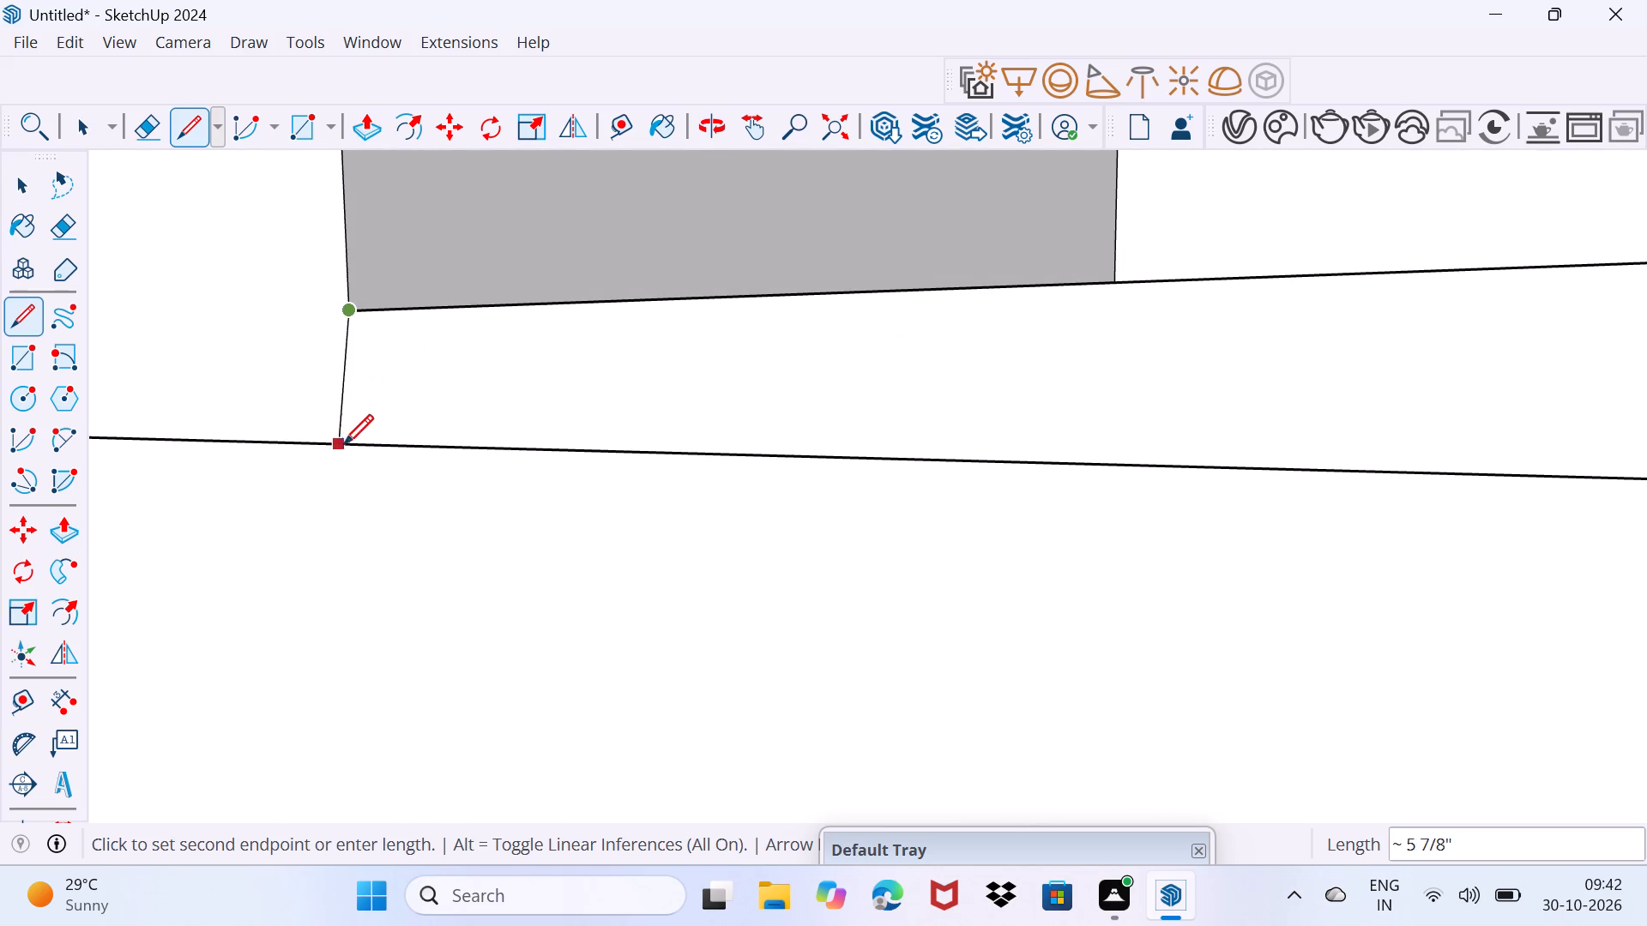
click(347, 444)
key(space)
Push the front face below the low block inward about 5/8" from the windowed wall.
middle_drag(498, 411, 494, 445)
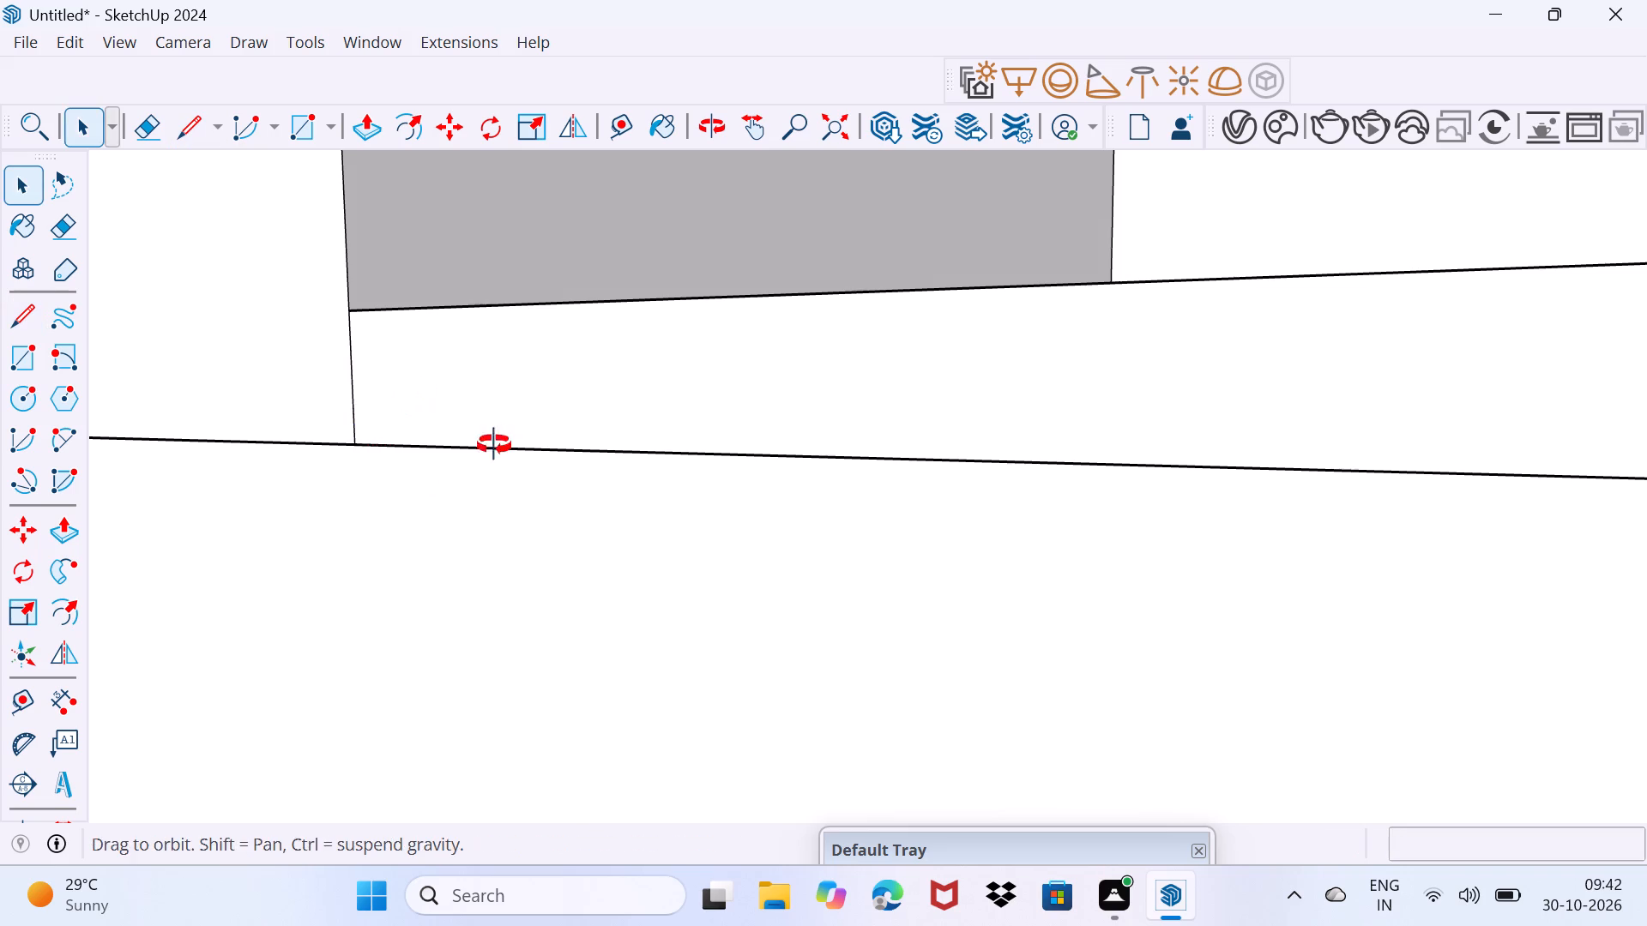
middle_drag(494, 445, 413, 515)
click(521, 482)
key(p)
click(519, 480)
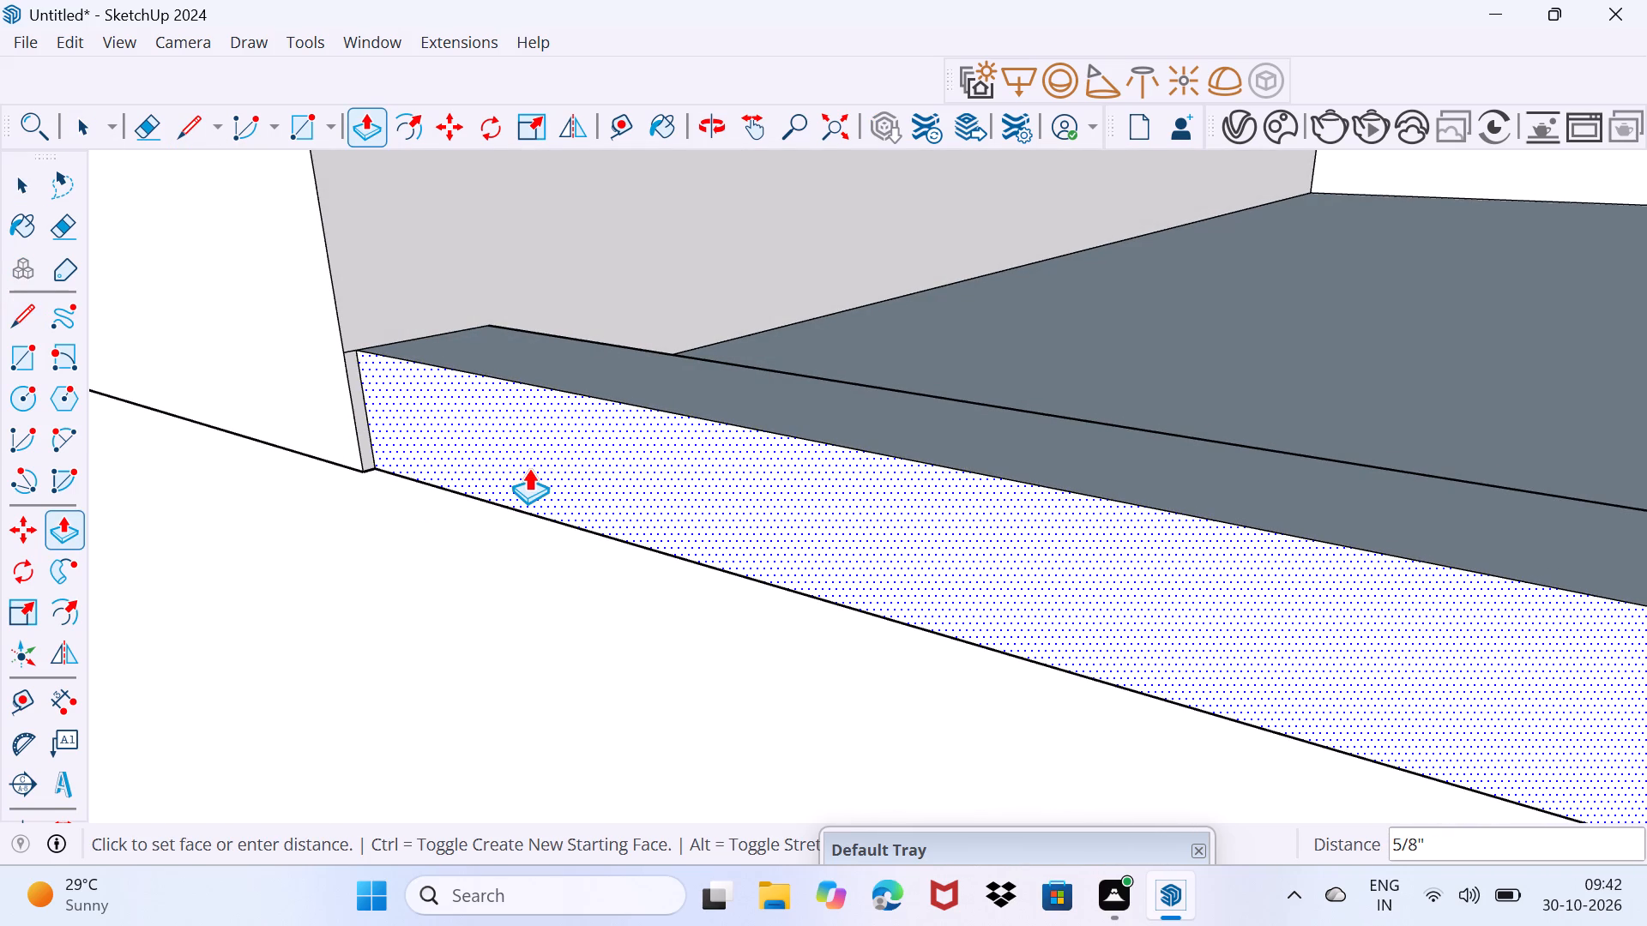
click(528, 468)
key(space)
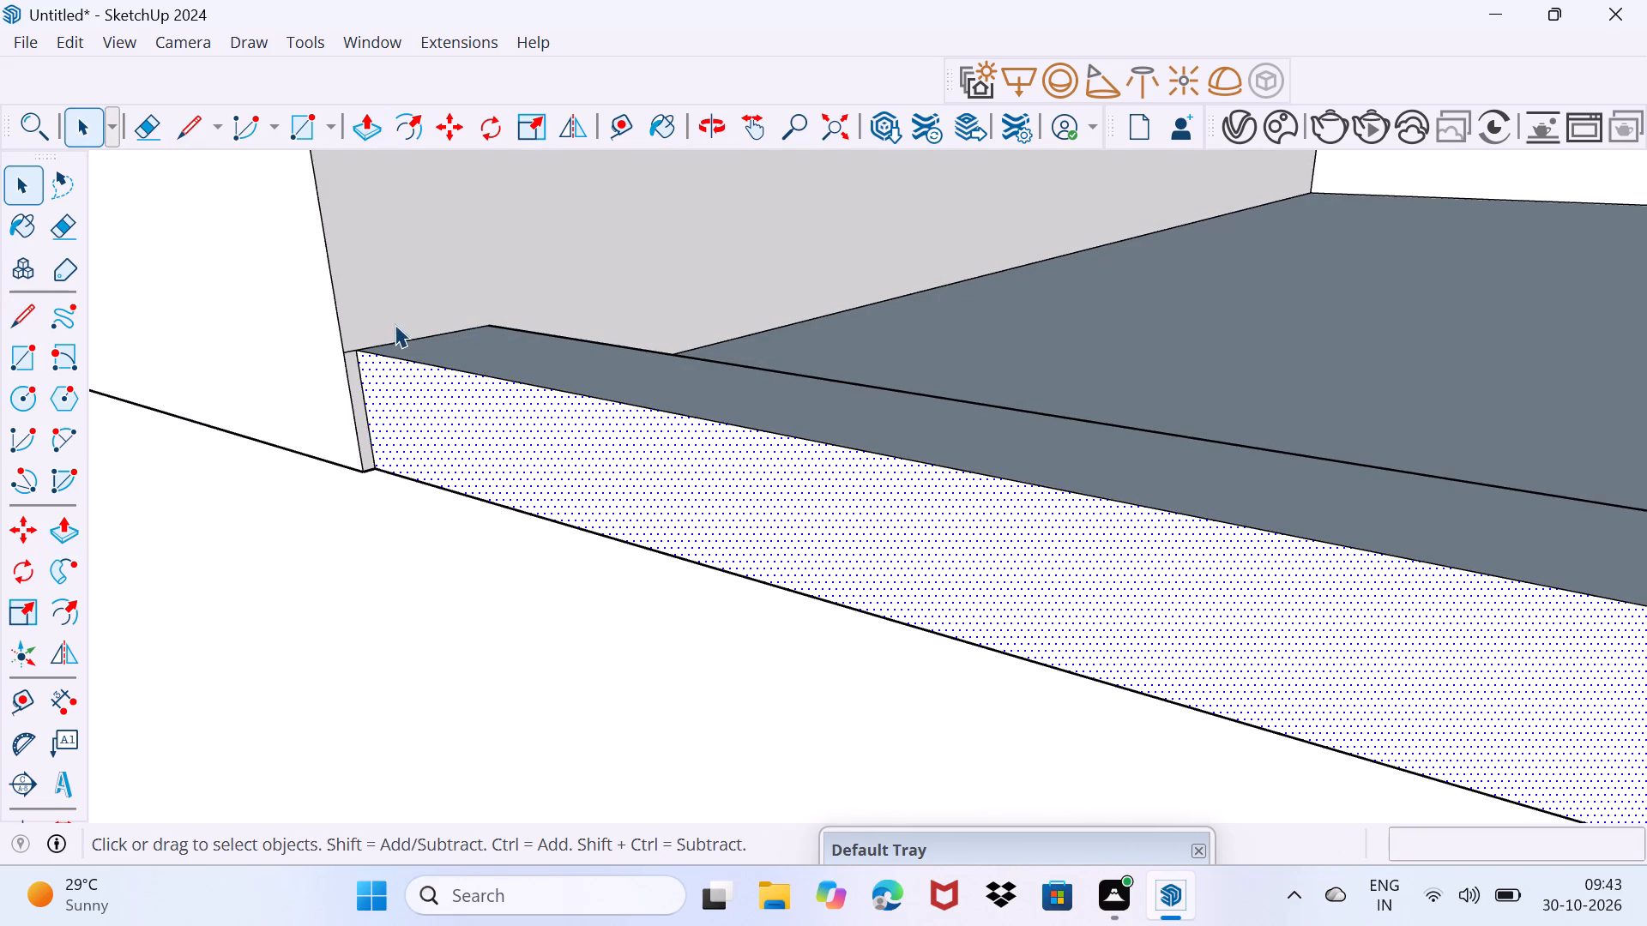
Pull the recessed front face of the low block back outward about 3/8" toward the windowed wall's plane.
drag(367, 421, 401, 346)
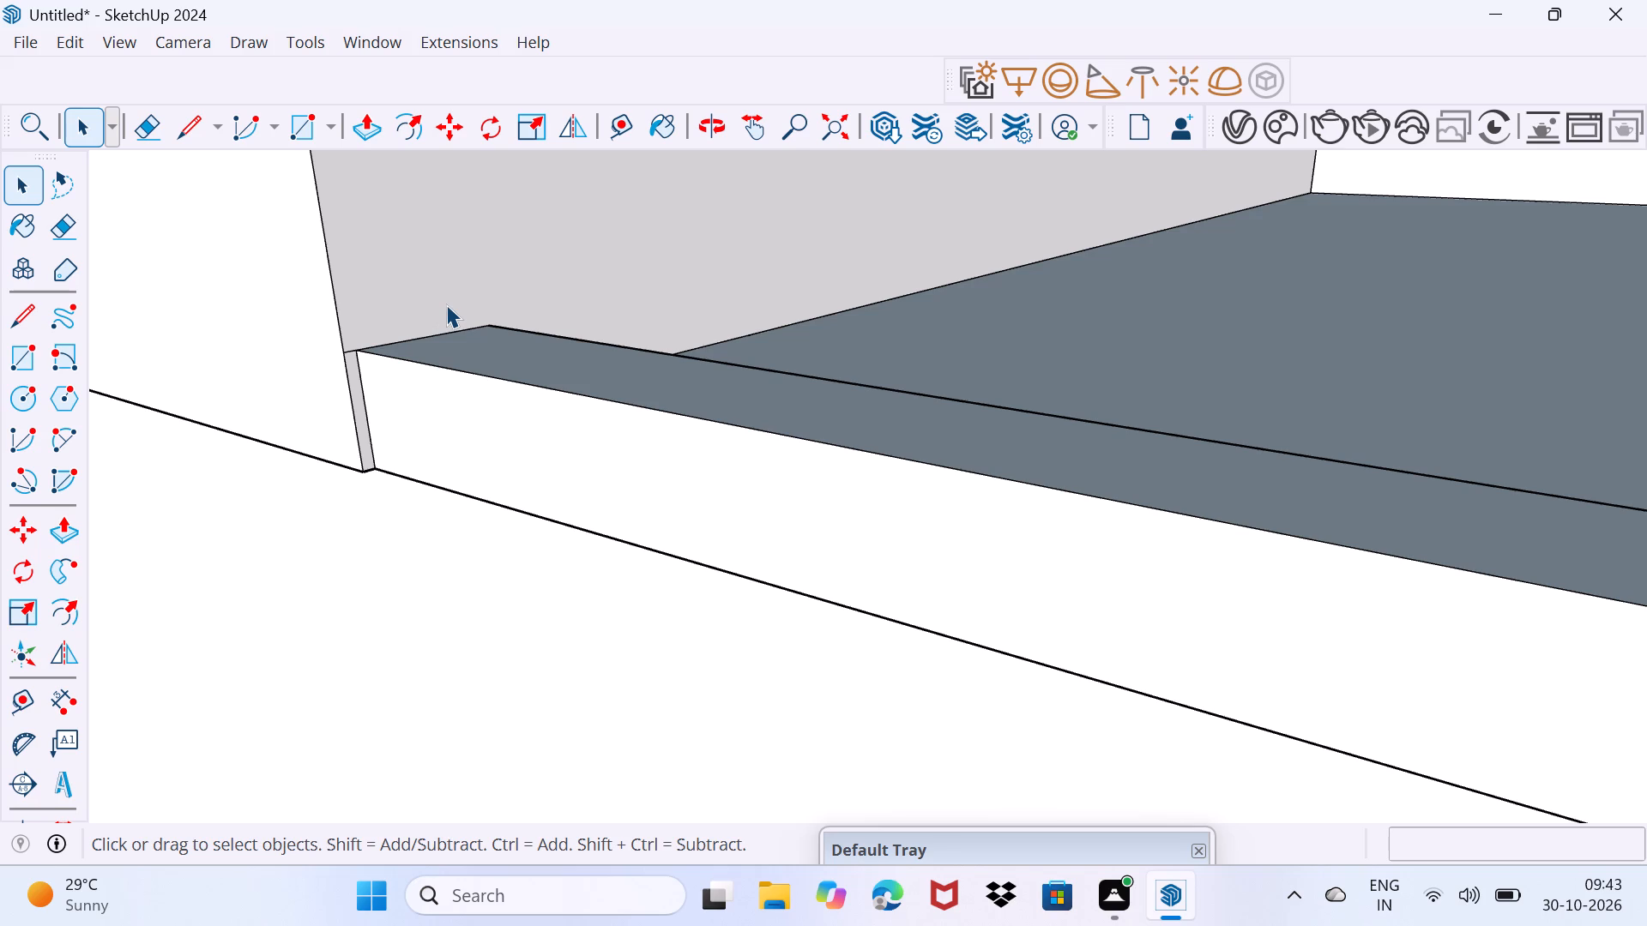
middle_drag(599, 381, 594, 382)
middle_drag(594, 382, 507, 362)
scroll(418, 389, up, 8)
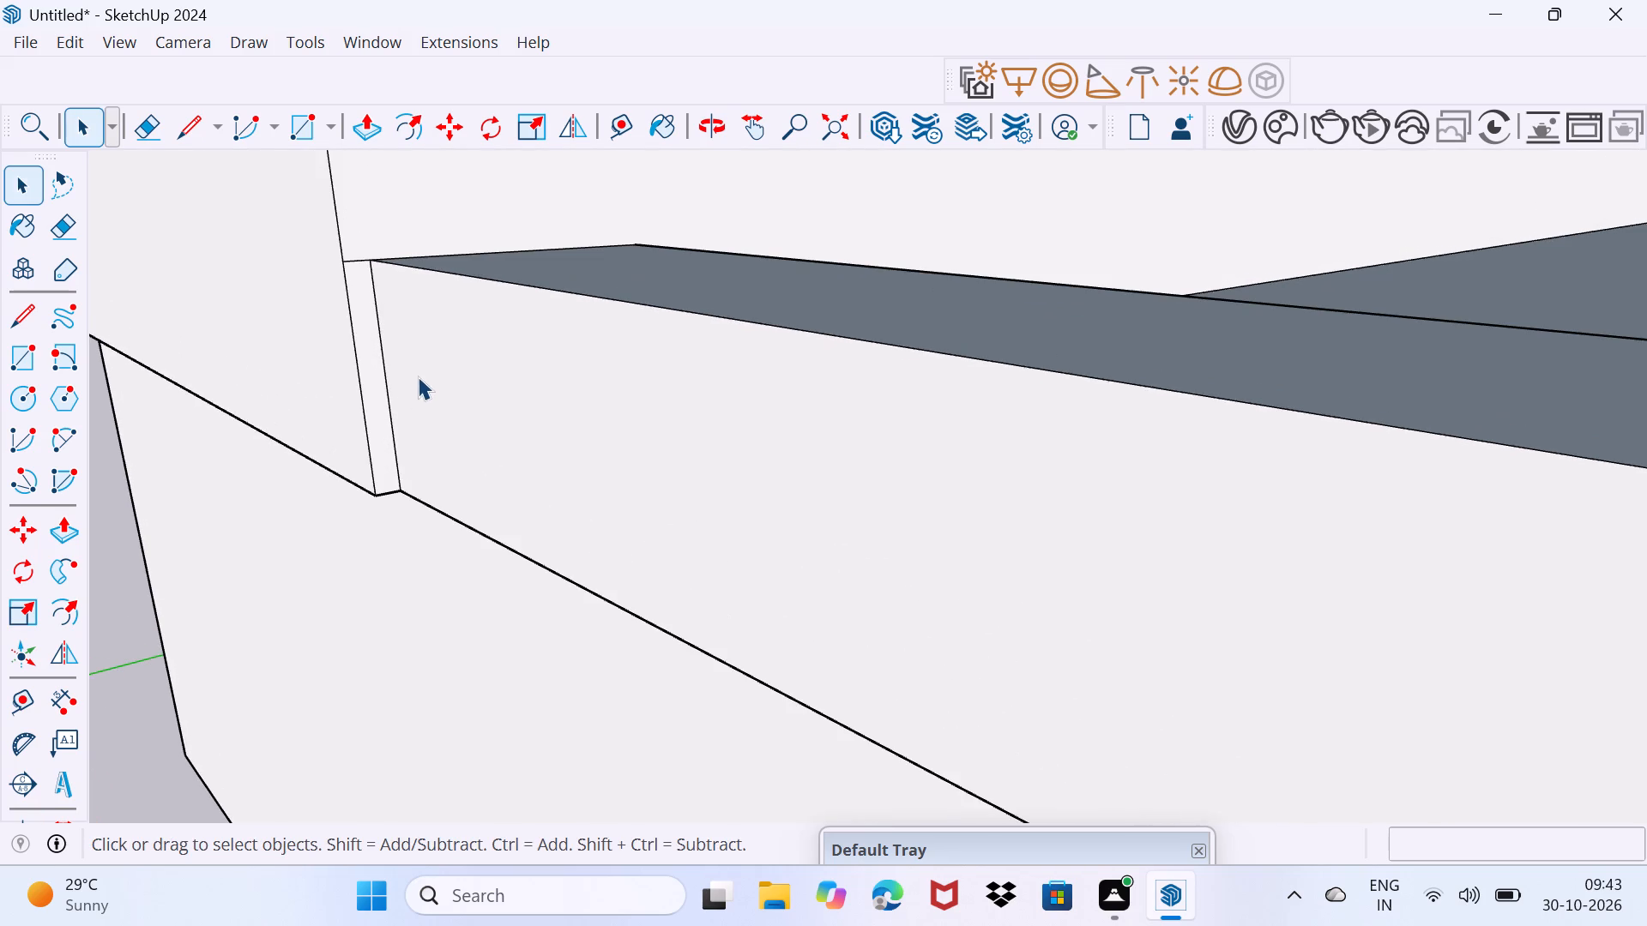
click(418, 376)
key(p)
click(419, 374)
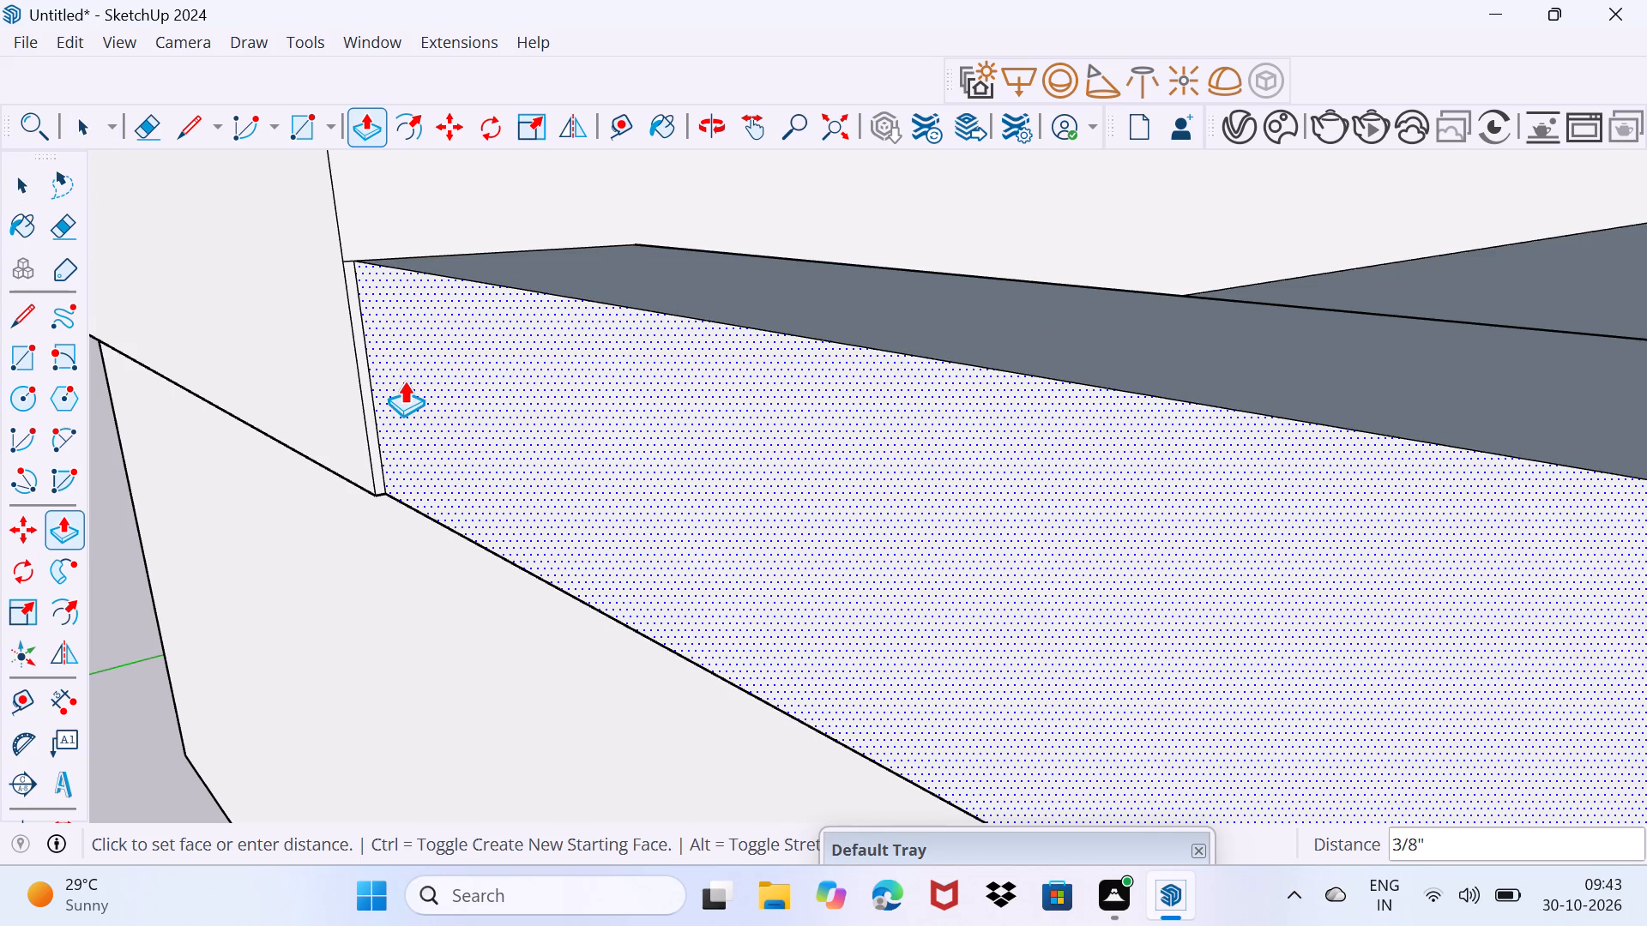
click(401, 382)
key(space)
Erase the short edge at the top of the narrow reveal between the windowed wall and the block.
scroll(316, 329, up, 4)
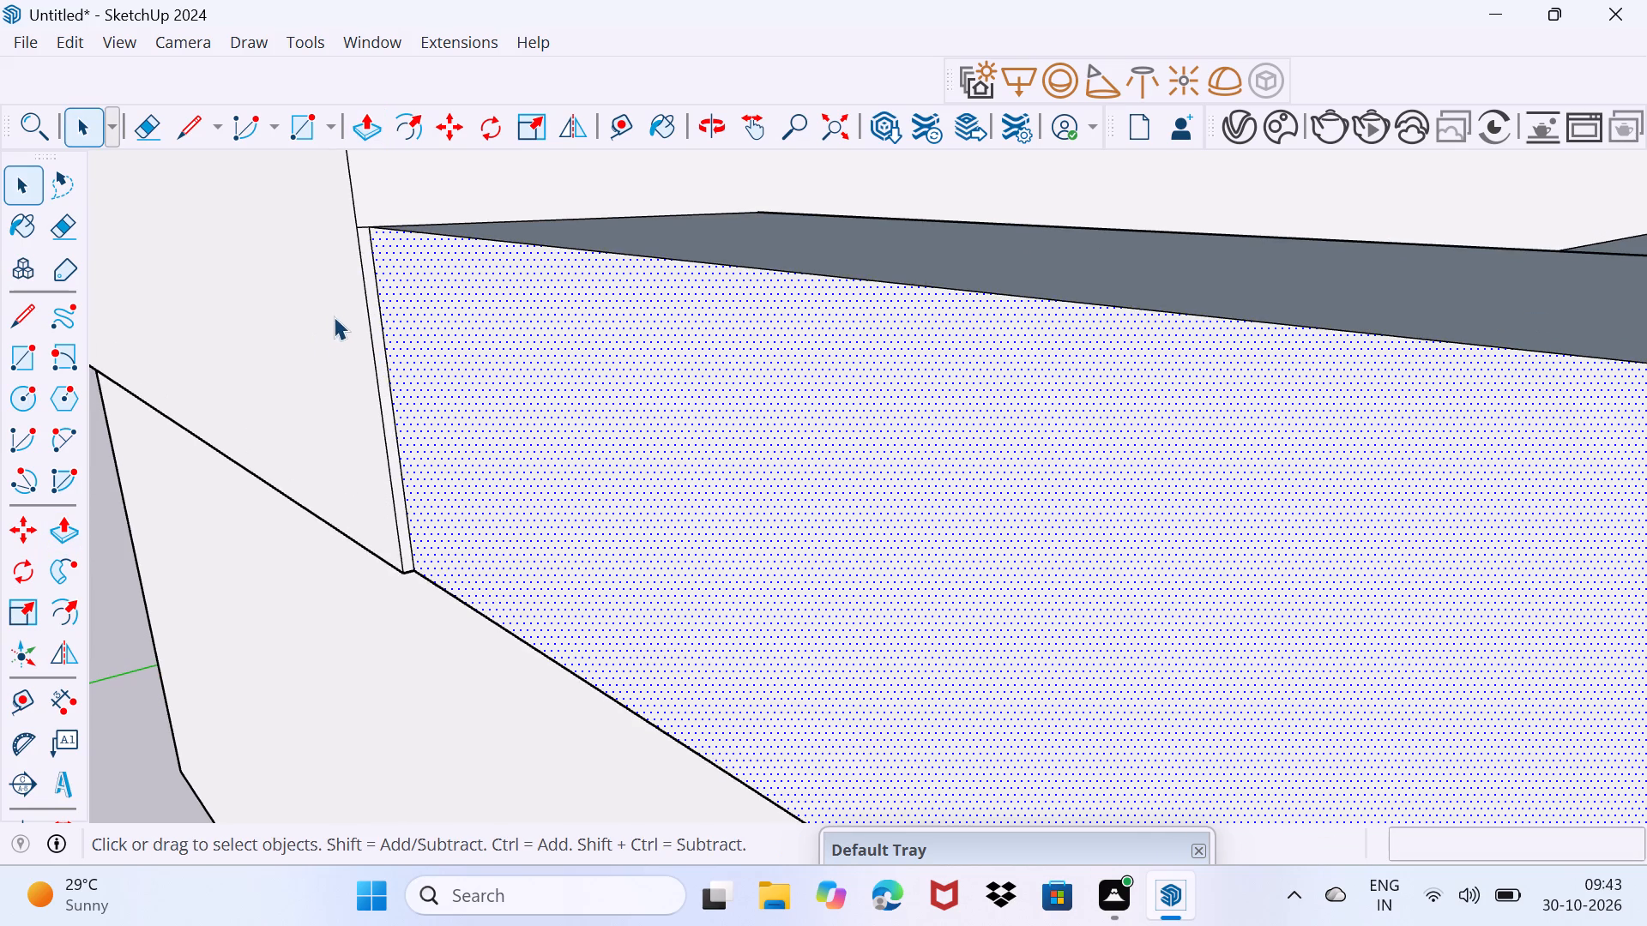
drag(332, 320, 363, 271)
scroll(352, 245, up, 10)
middle_drag(357, 232, 325, 264)
scroll(372, 237, up, 3)
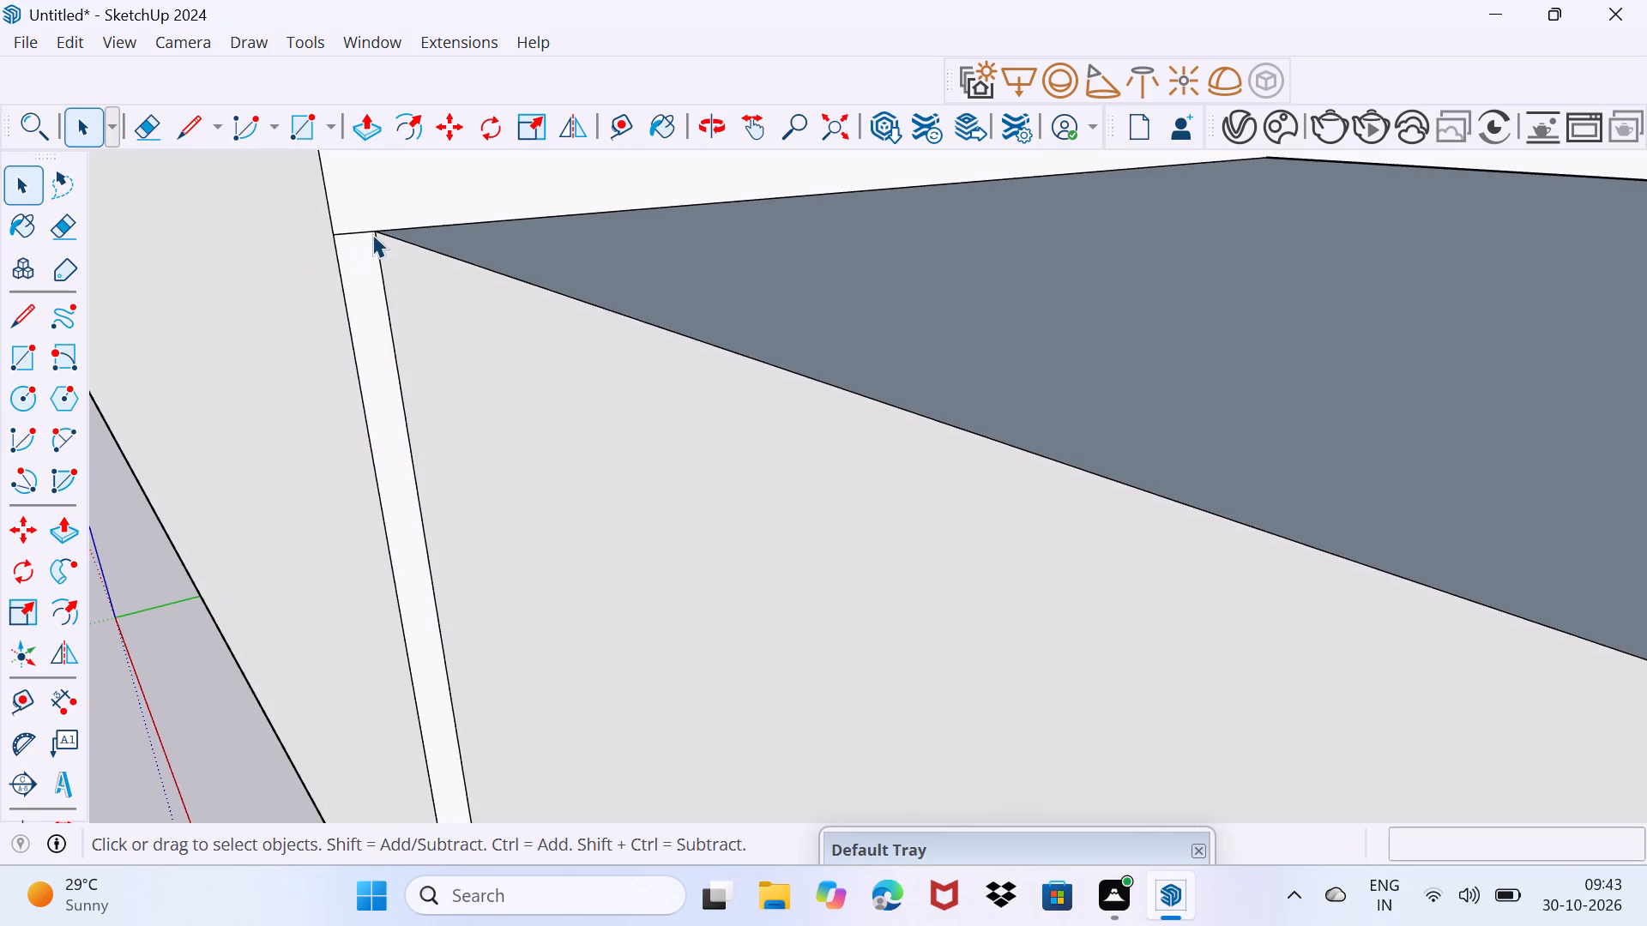
key(e)
click(356, 227)
click(358, 231)
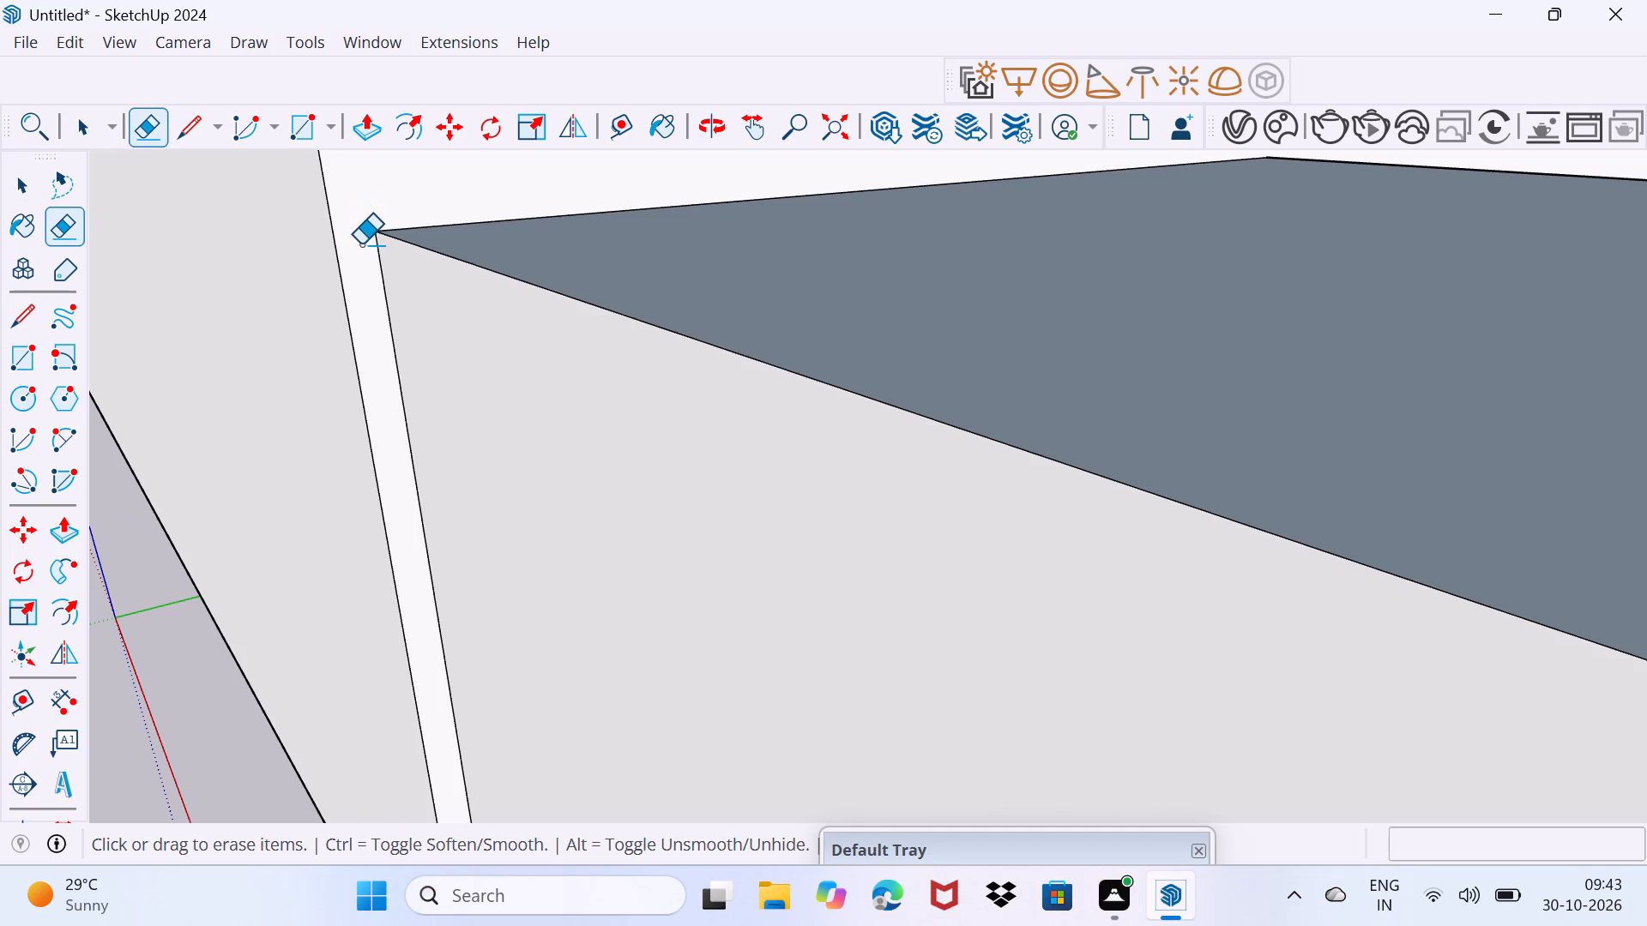
Examine the narrow reveal where the low block meets the windowed wall, at its base and from the front.
scroll(387, 297, down, 6)
middle_drag(502, 579, 551, 255)
scroll(511, 623, up, 1)
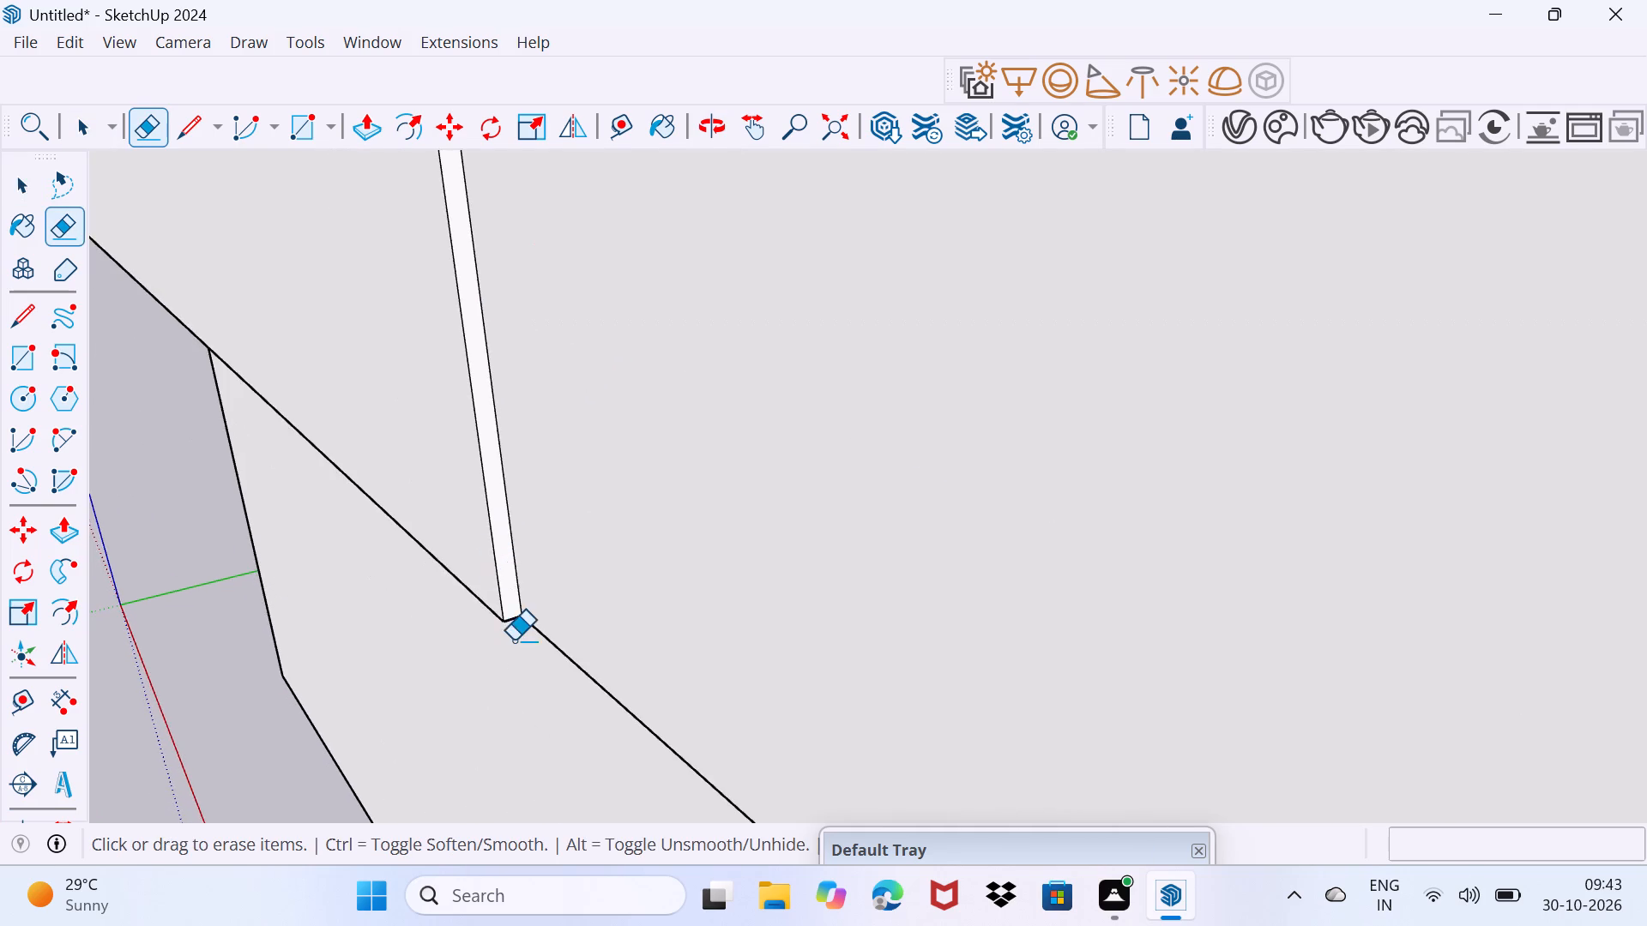
scroll(514, 640, up, 5)
scroll(515, 647, down, 13)
middle_drag(536, 659, 739, 408)
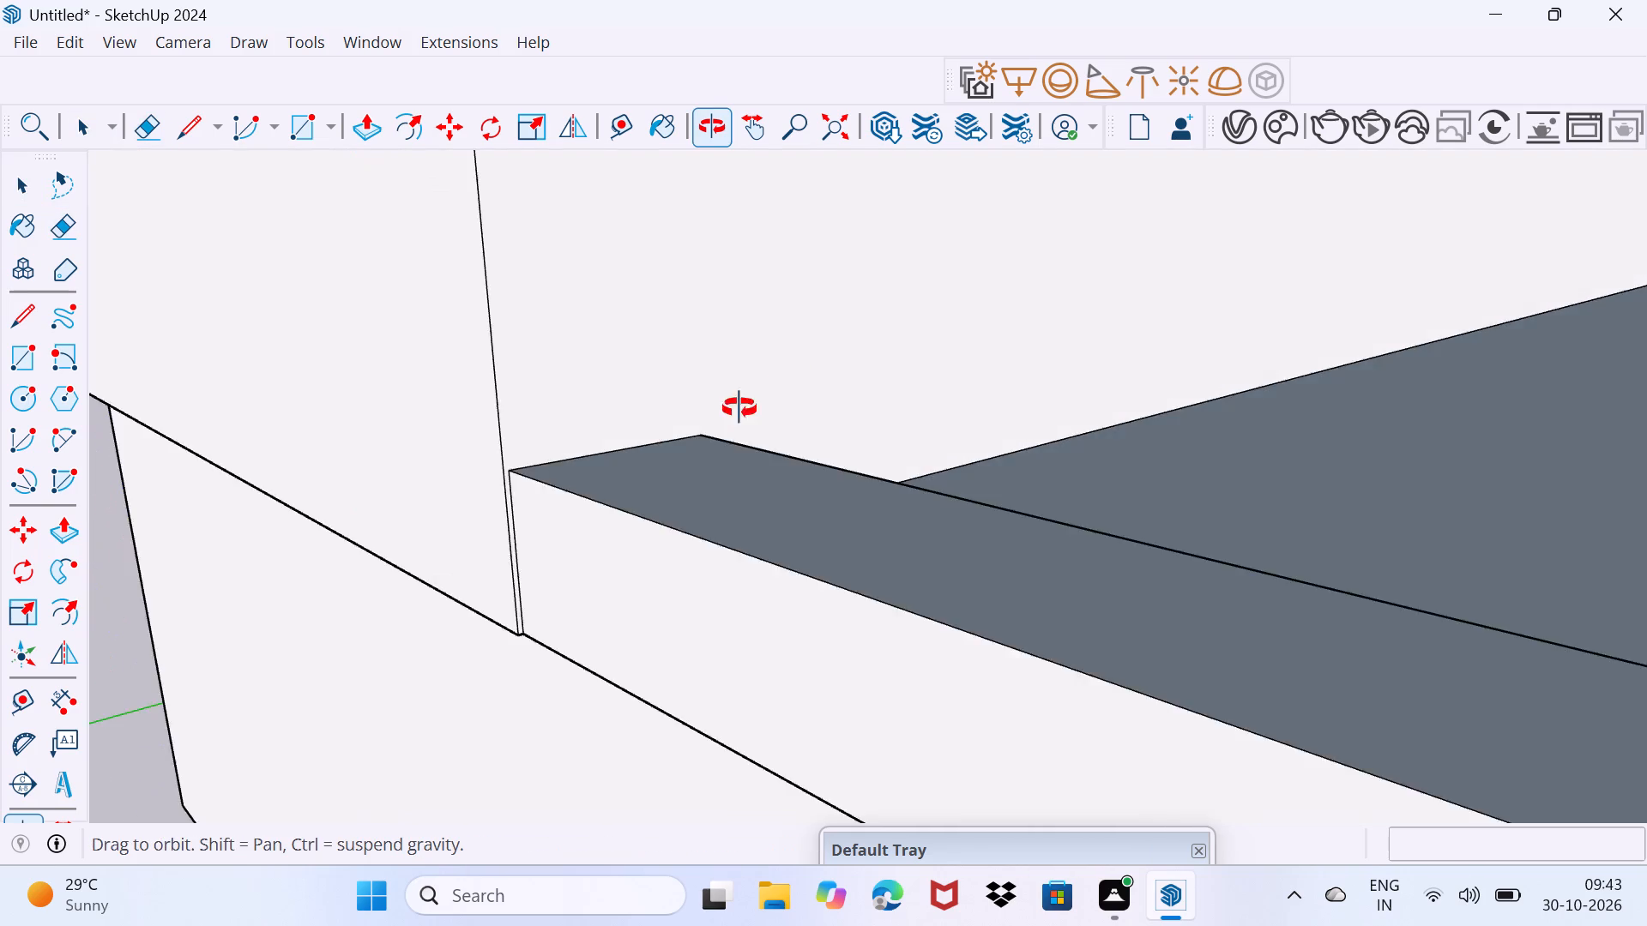
middle_drag(739, 408, 854, 388)
middle_drag(807, 408, 813, 537)
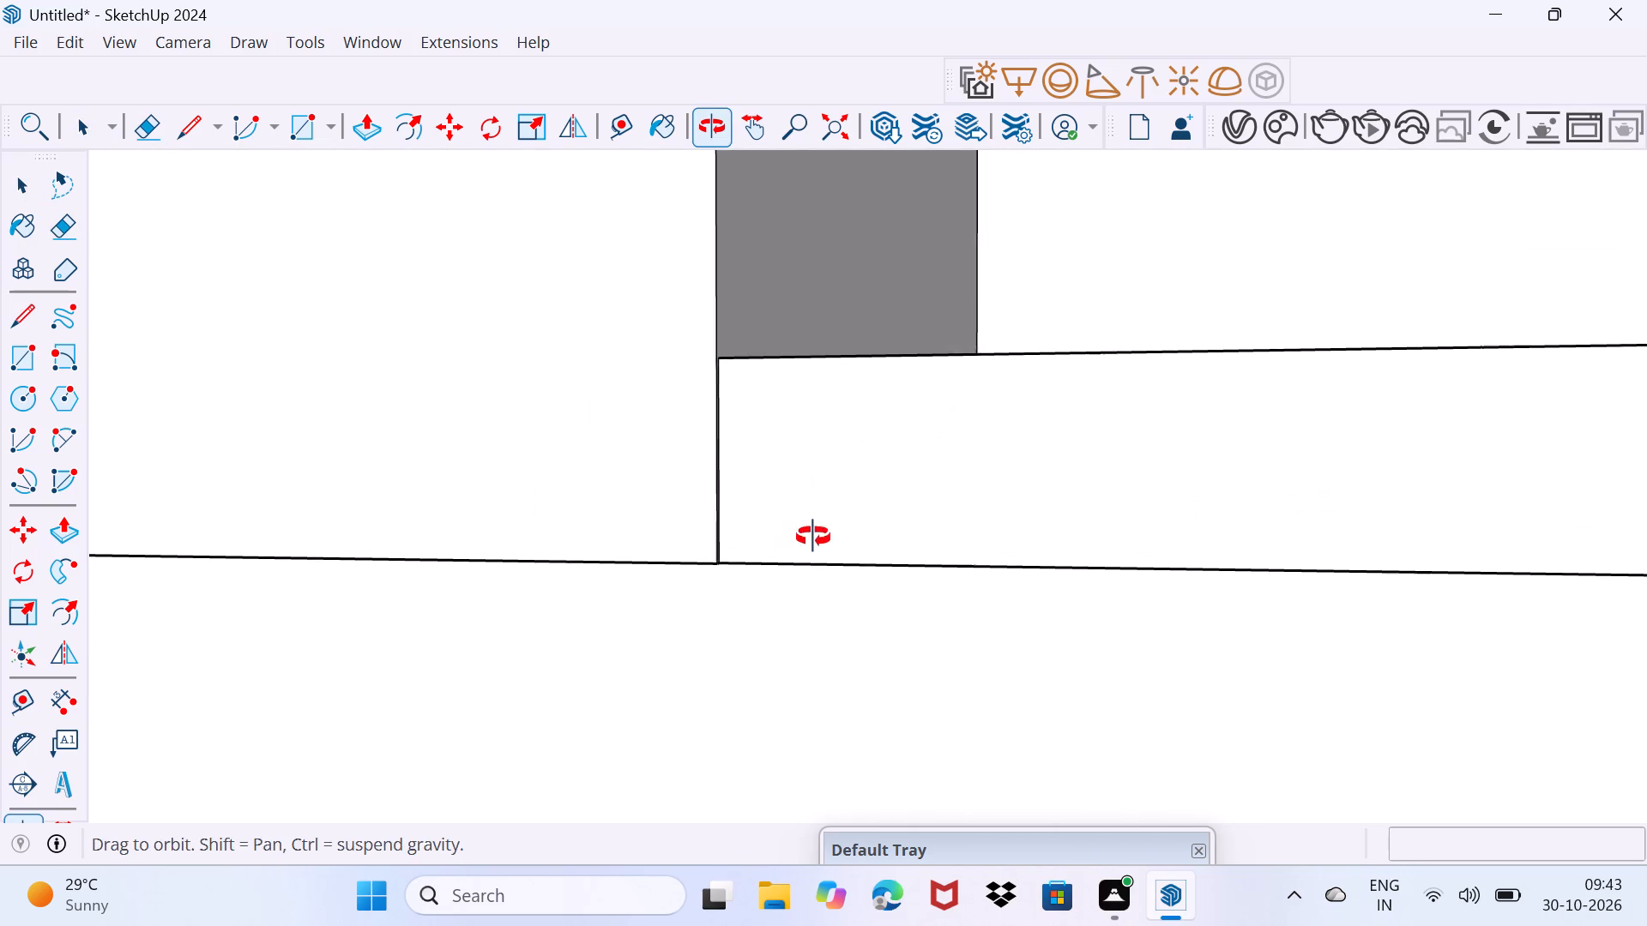
middle_drag(813, 537, 814, 537)
scroll(863, 484, down, 17)
scroll(1129, 467, up, 2)
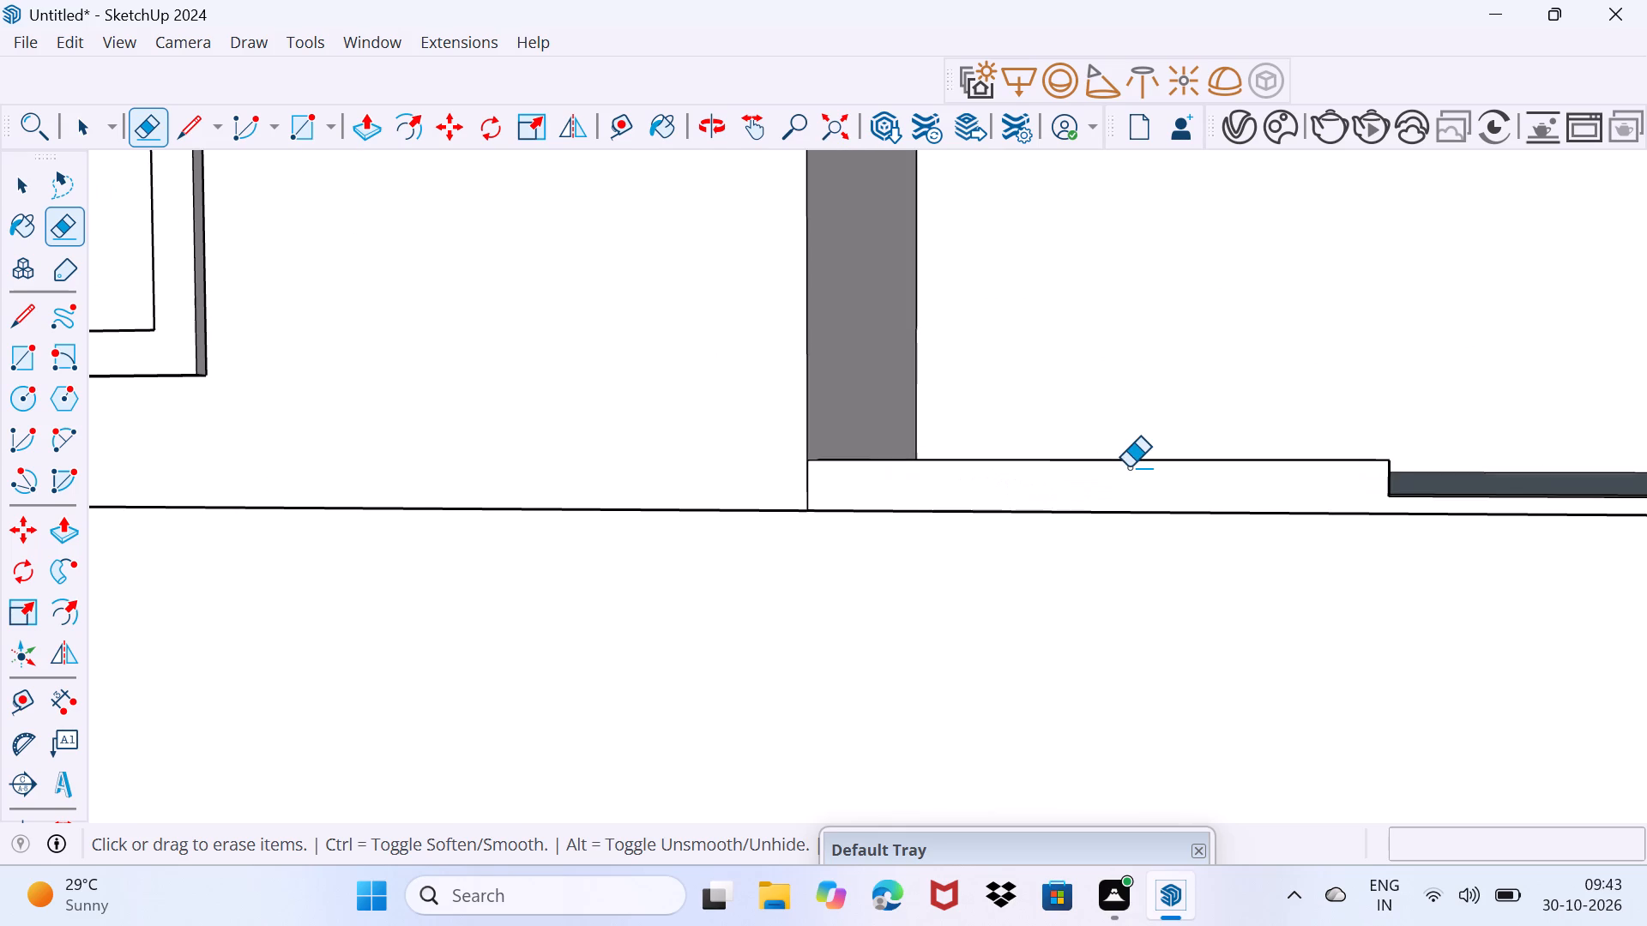
middle_drag(1129, 469, 1008, 619)
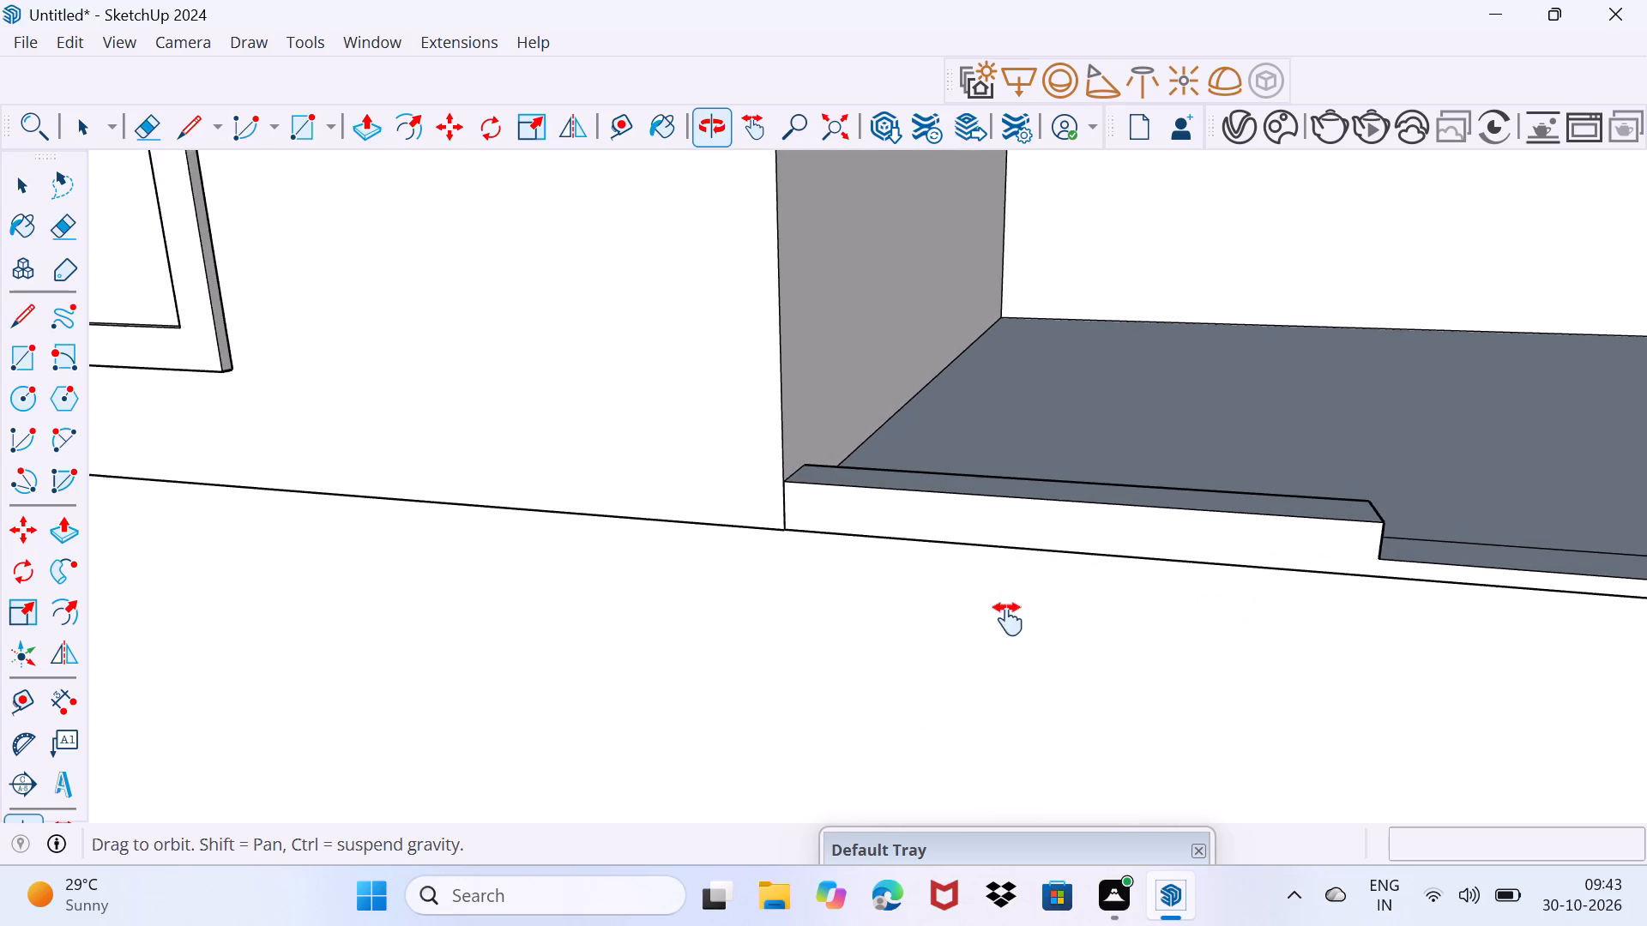
middle_drag(1008, 619, 816, 769)
Pull the low block's top face up about 8' 9 3/16" to the slab above, making a full-height pier.
key(space)
scroll(787, 754, down, 7)
click(798, 742)
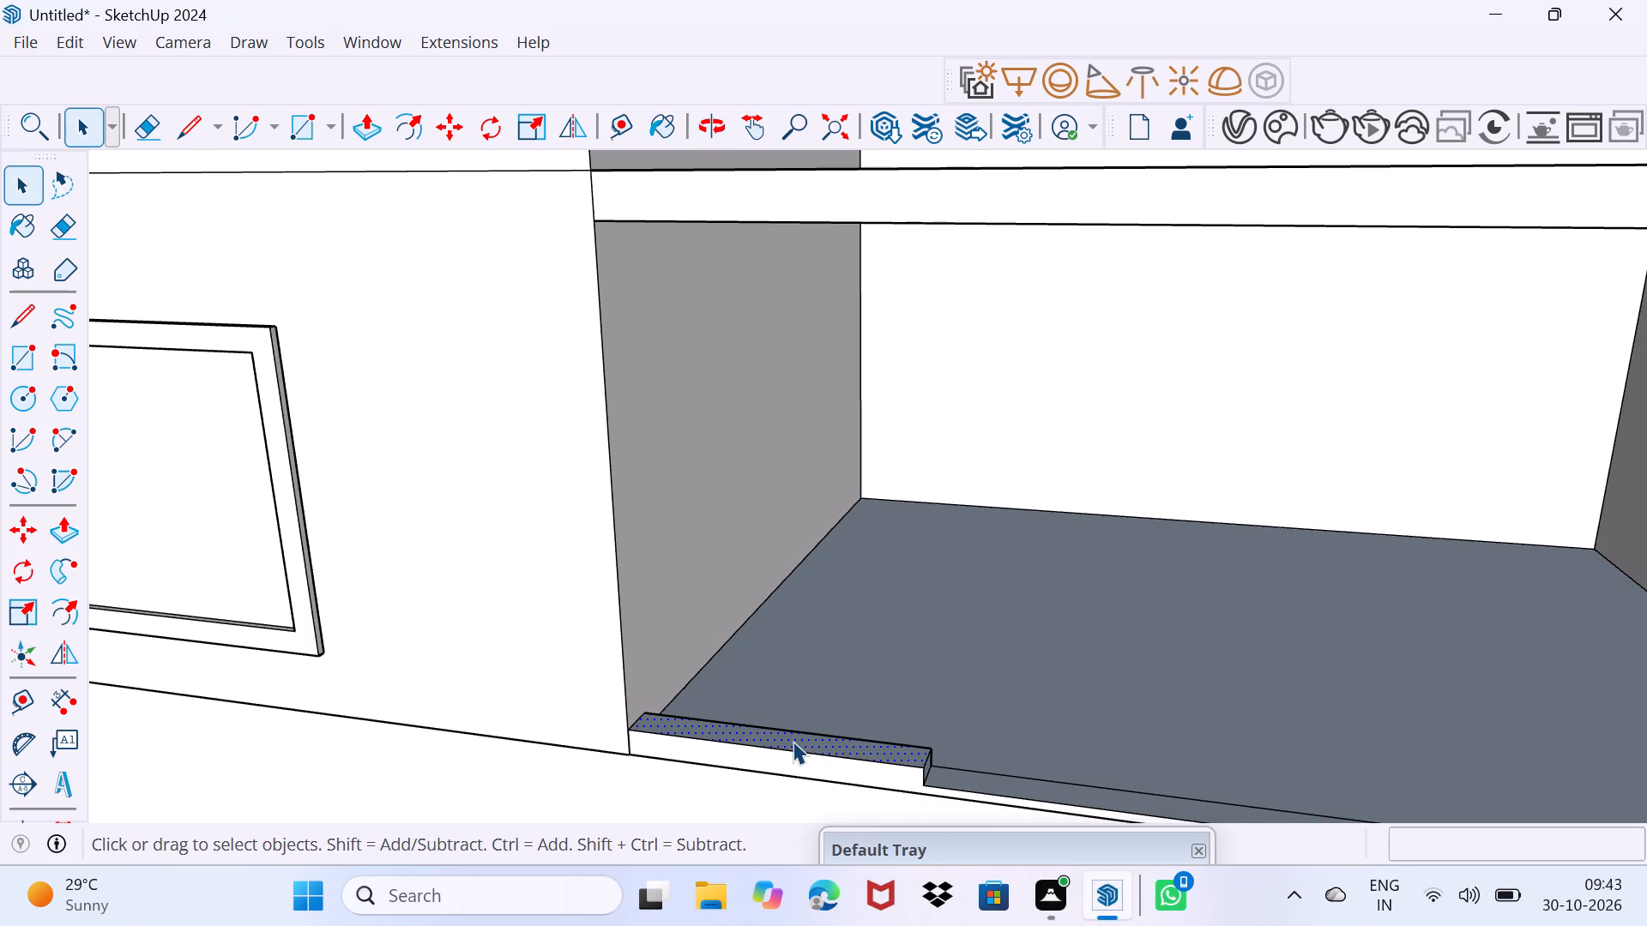
key(p)
click(793, 741)
scroll(789, 542, down, 1)
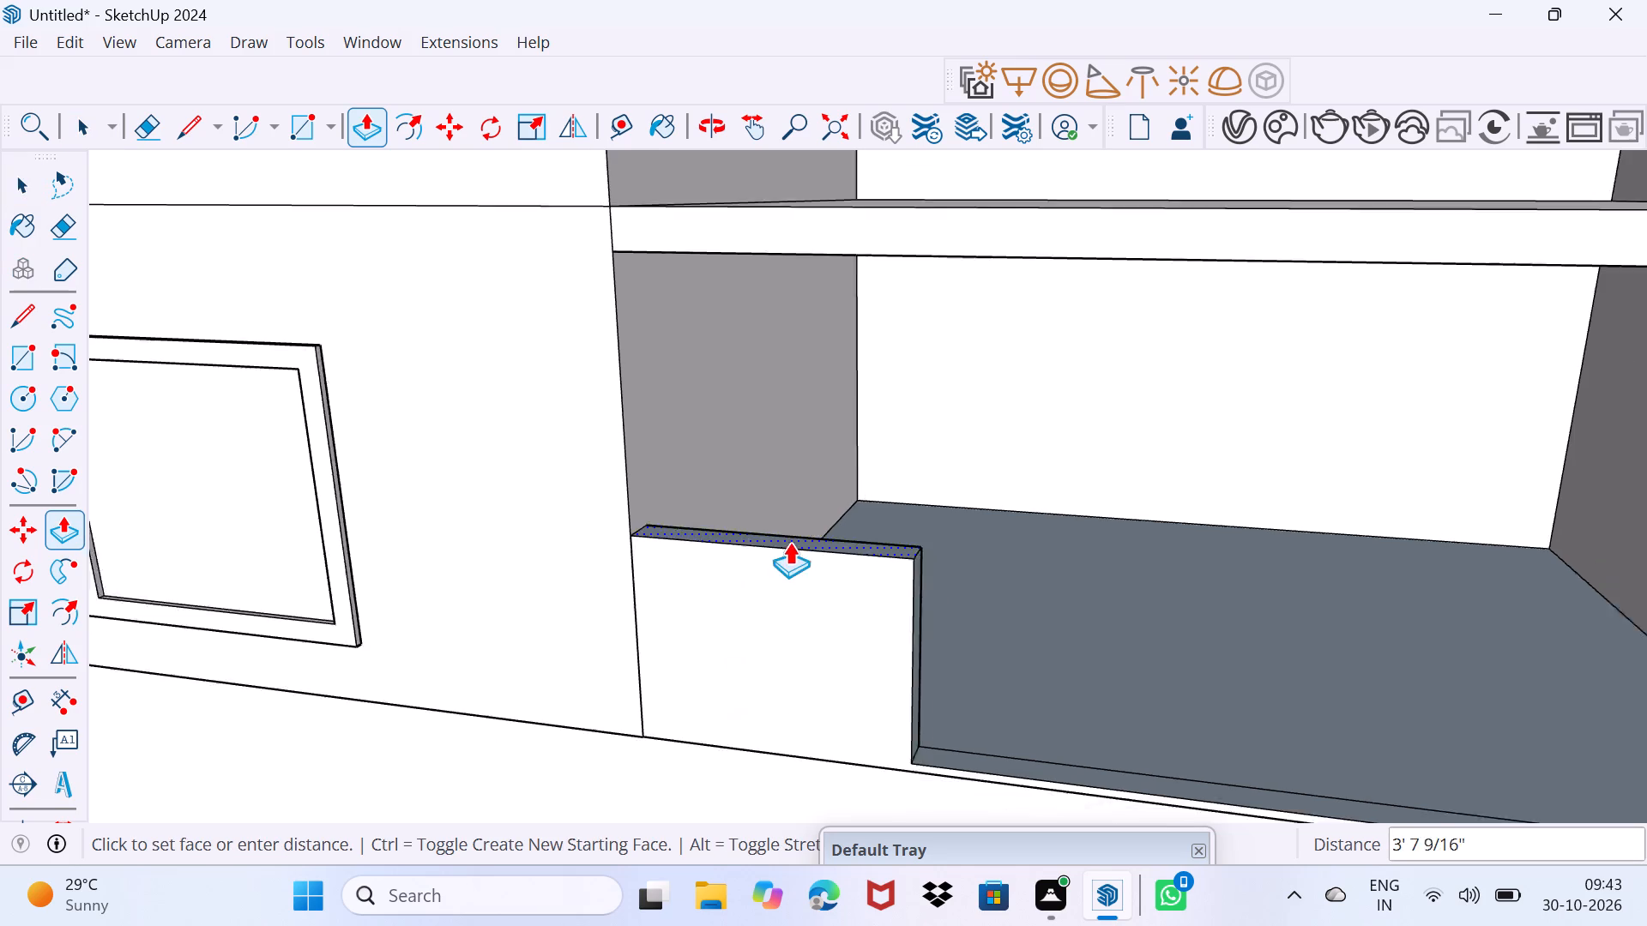
scroll(789, 542, down, 7)
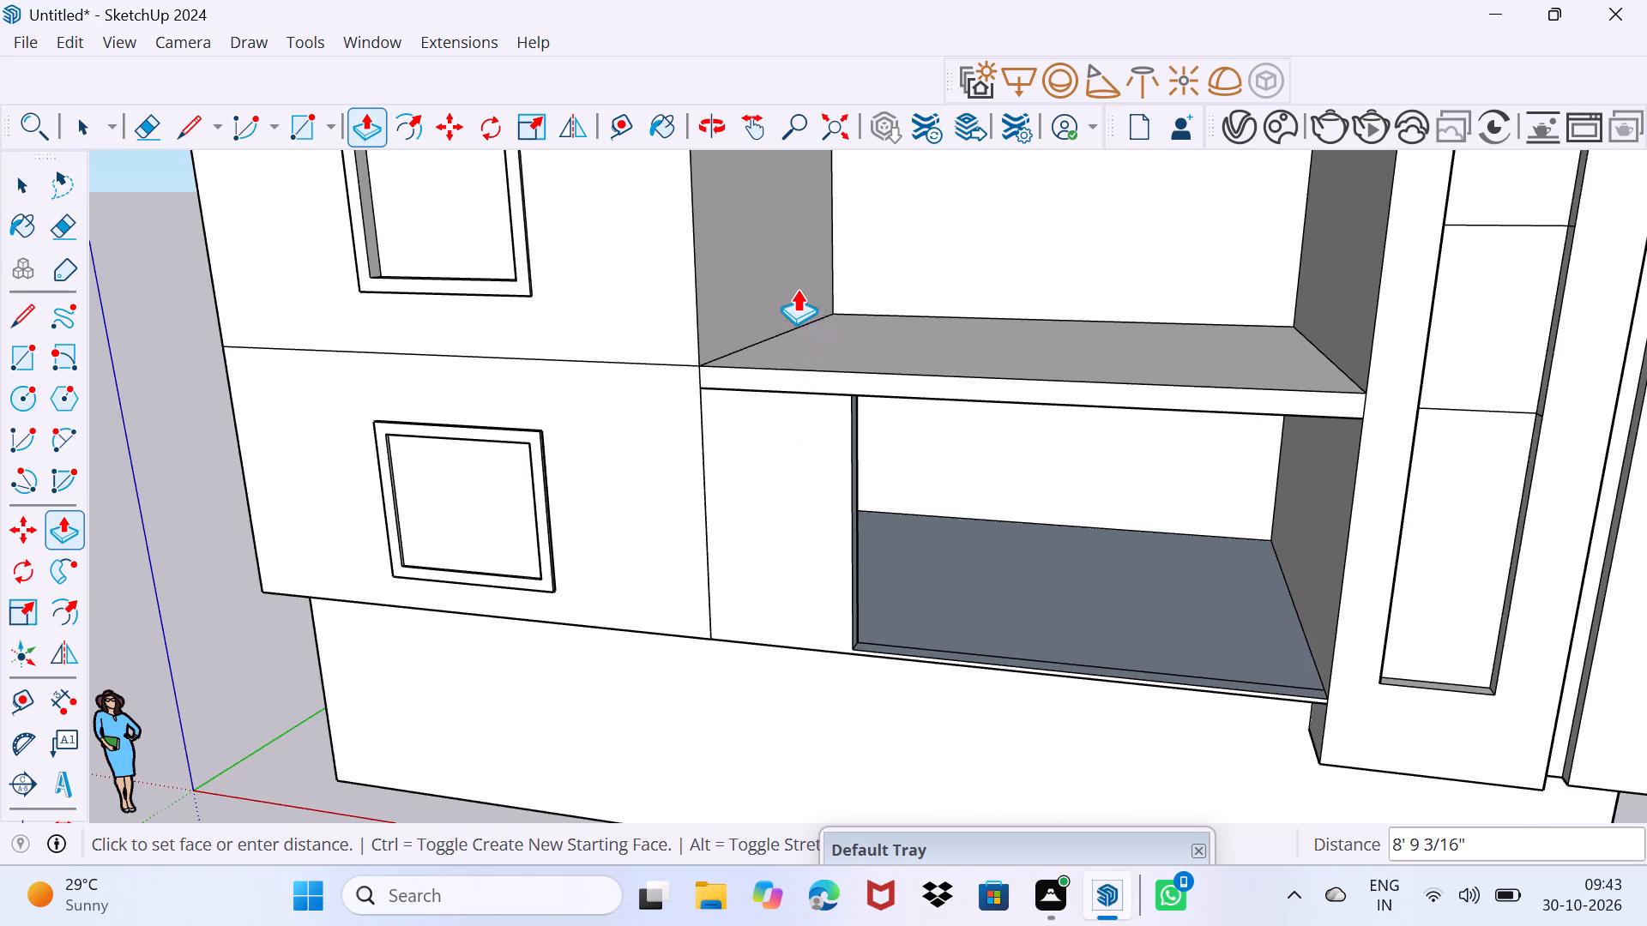
click(791, 354)
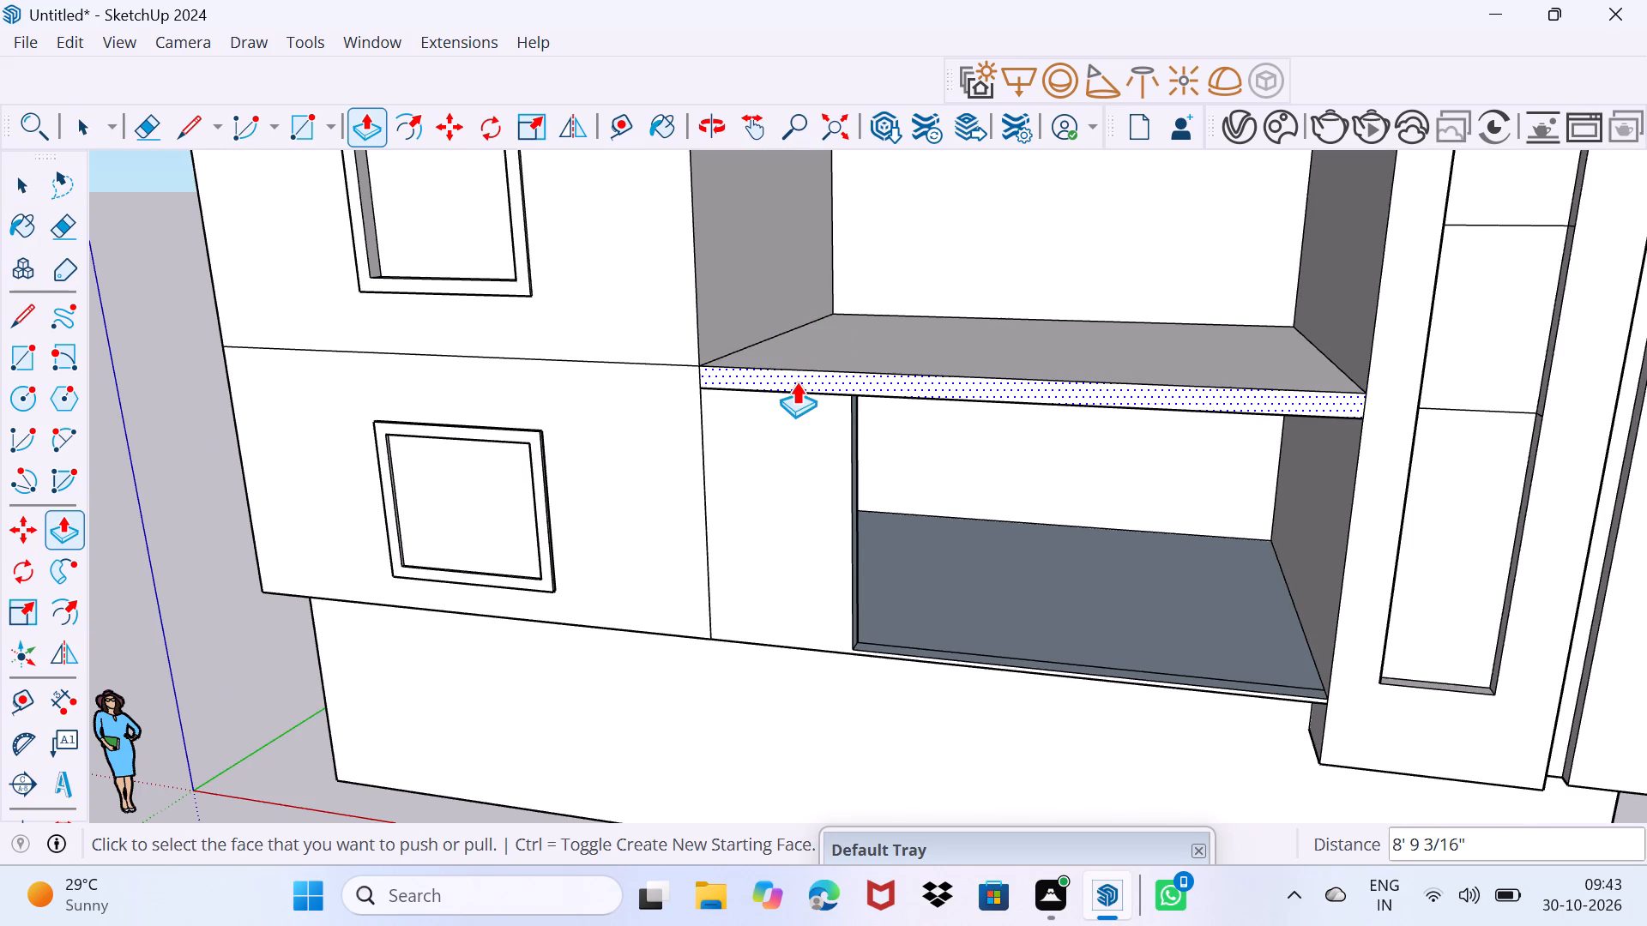
key(space)
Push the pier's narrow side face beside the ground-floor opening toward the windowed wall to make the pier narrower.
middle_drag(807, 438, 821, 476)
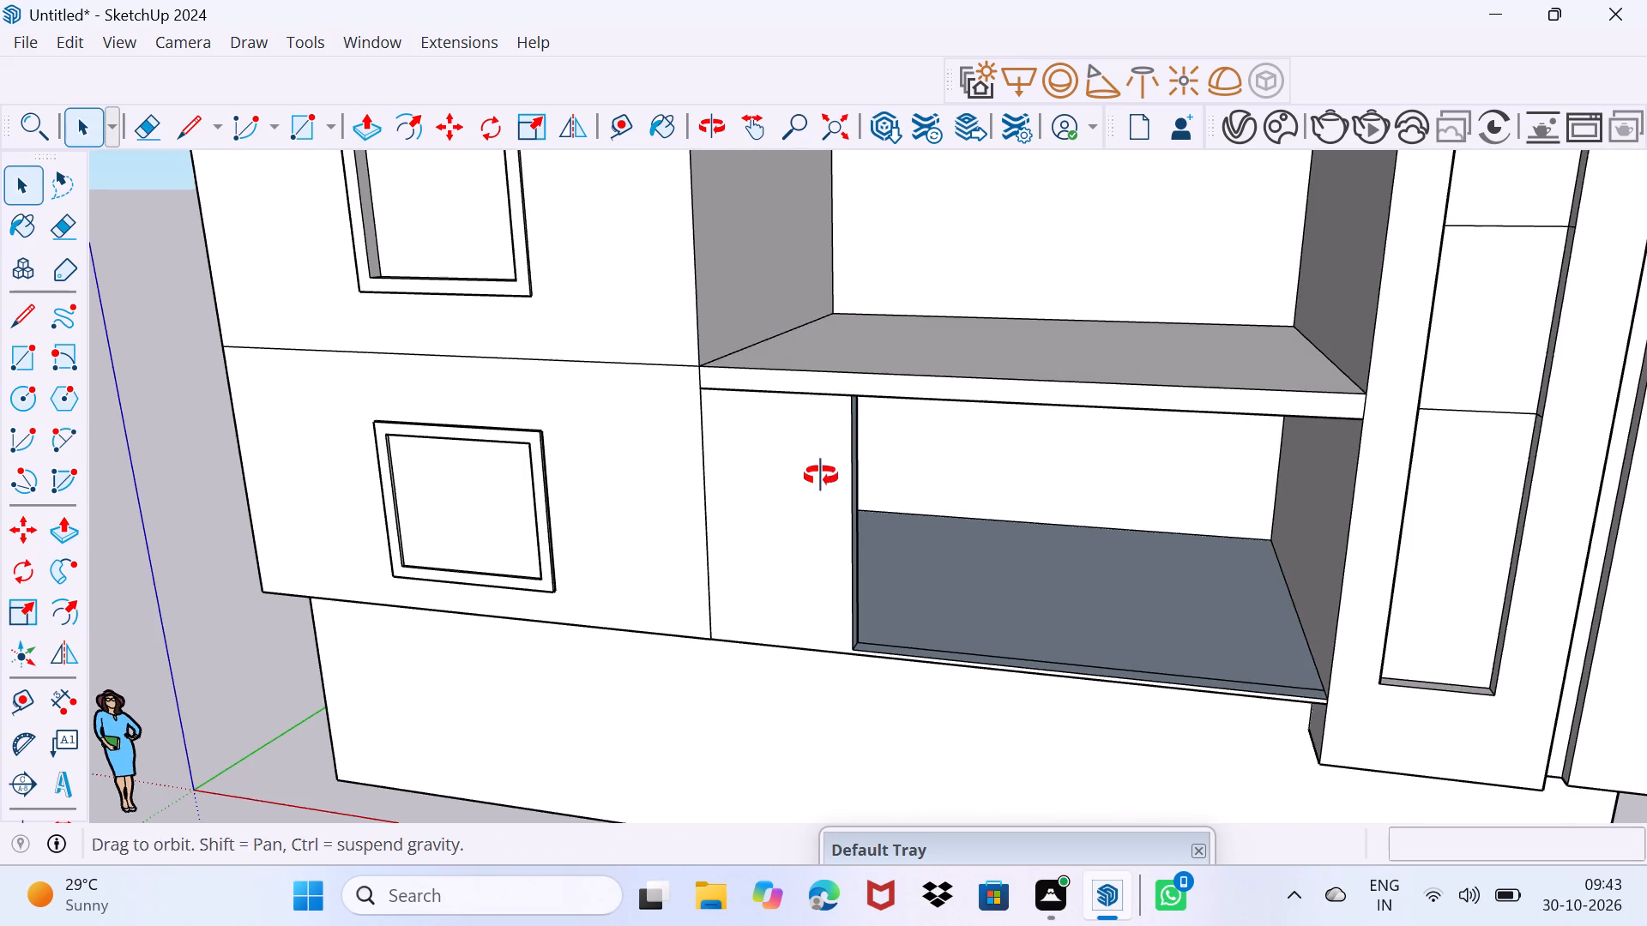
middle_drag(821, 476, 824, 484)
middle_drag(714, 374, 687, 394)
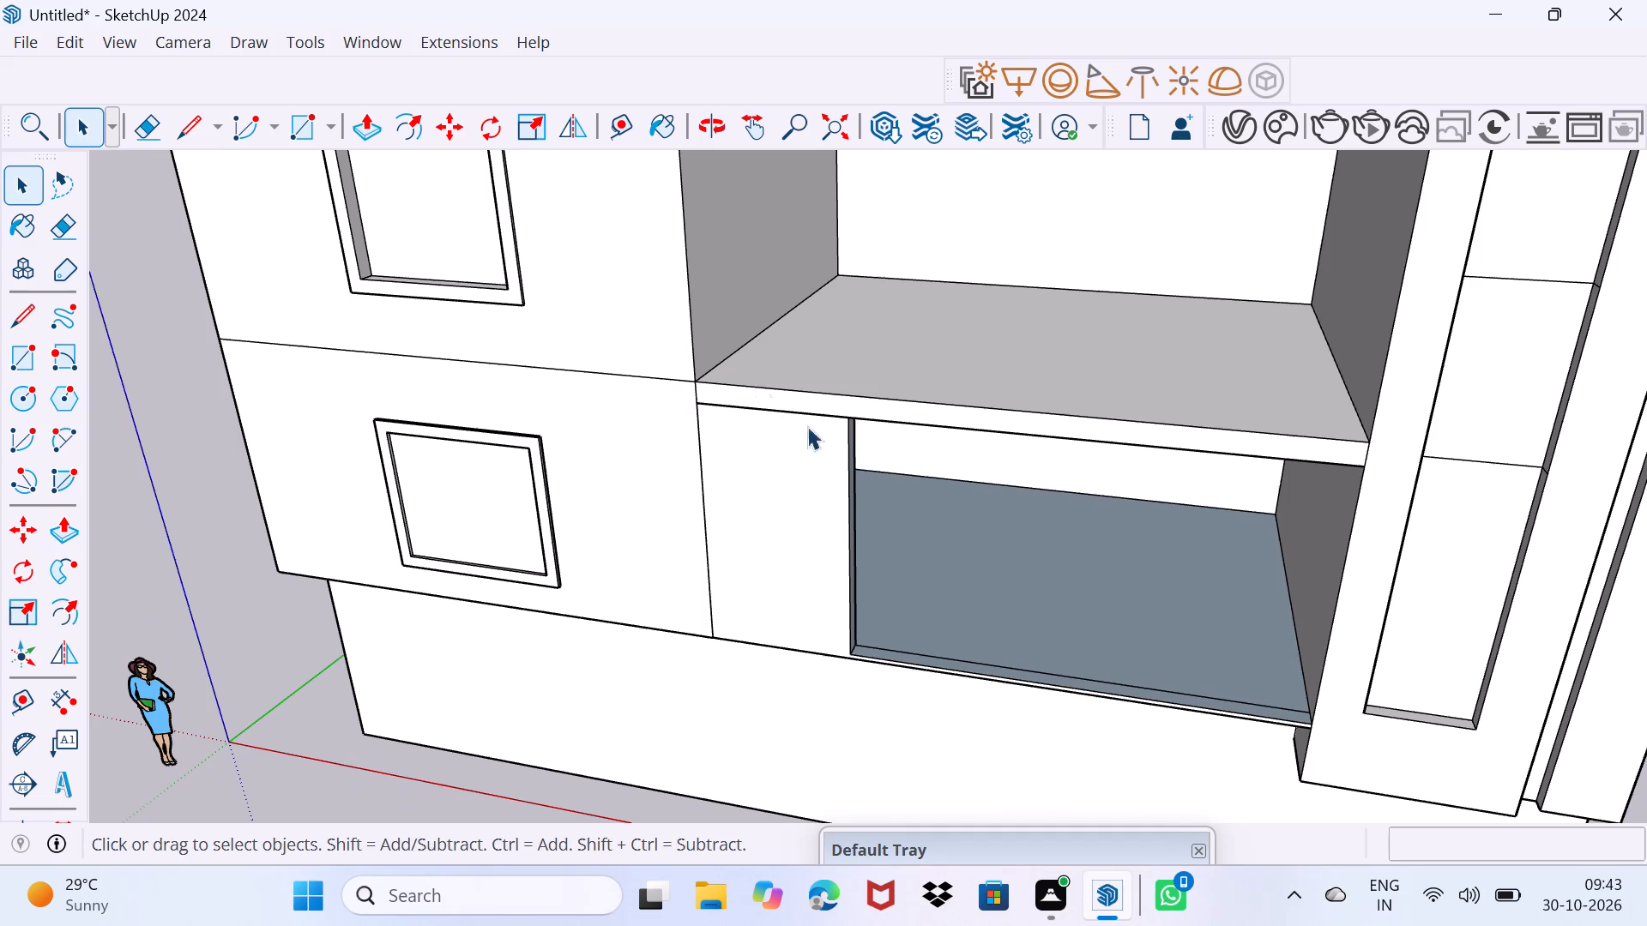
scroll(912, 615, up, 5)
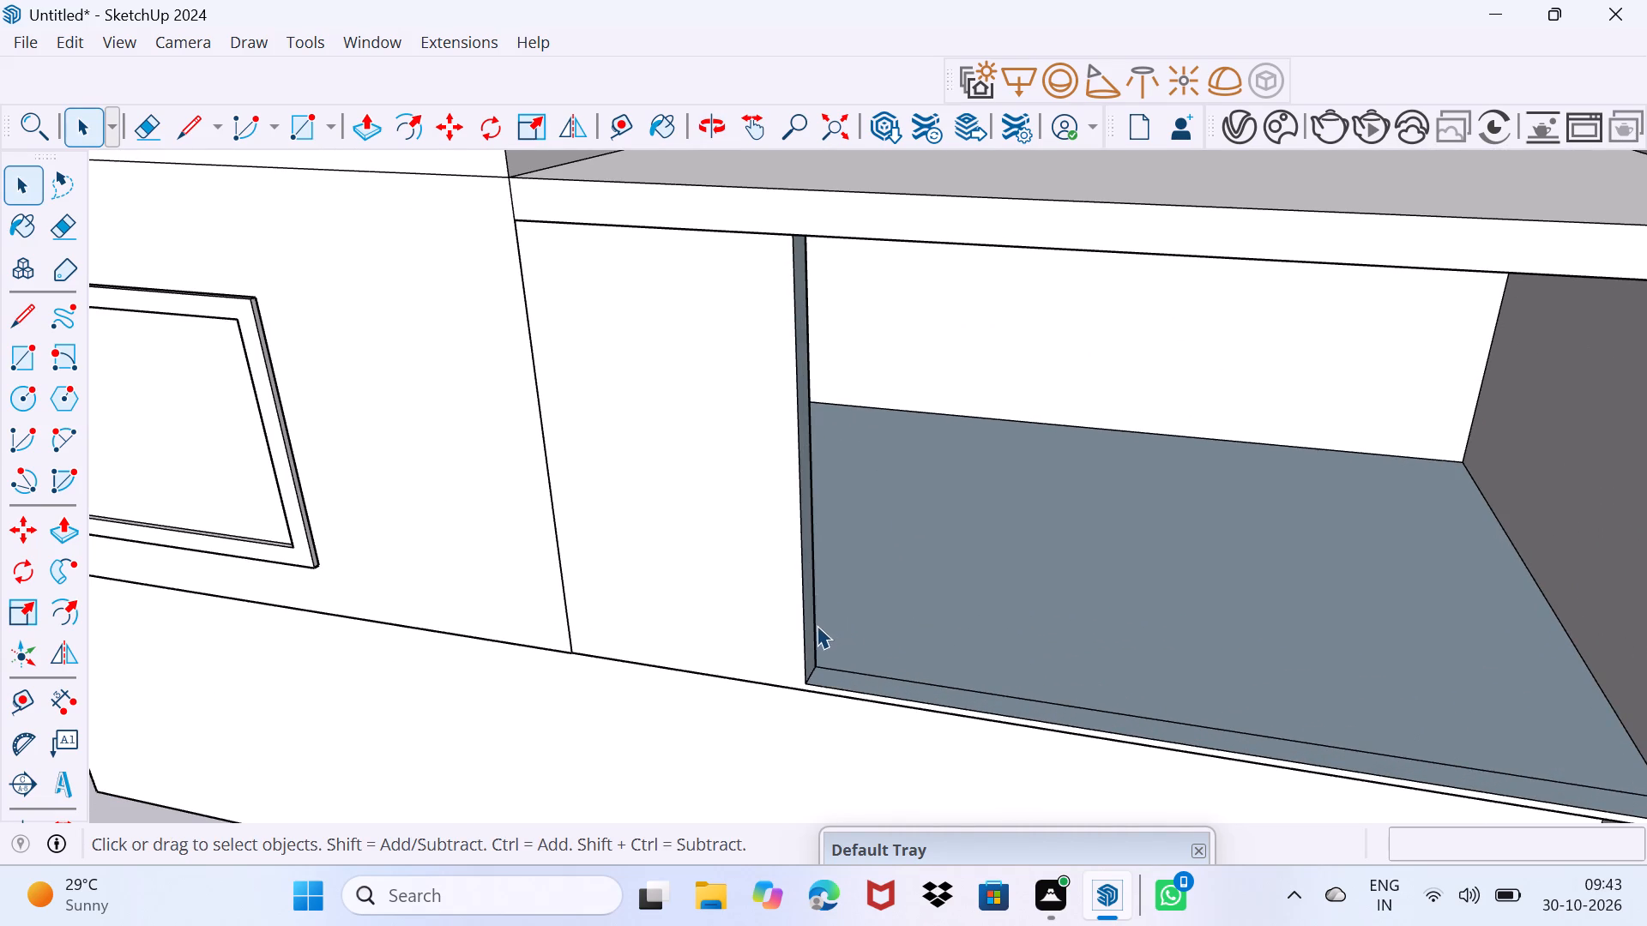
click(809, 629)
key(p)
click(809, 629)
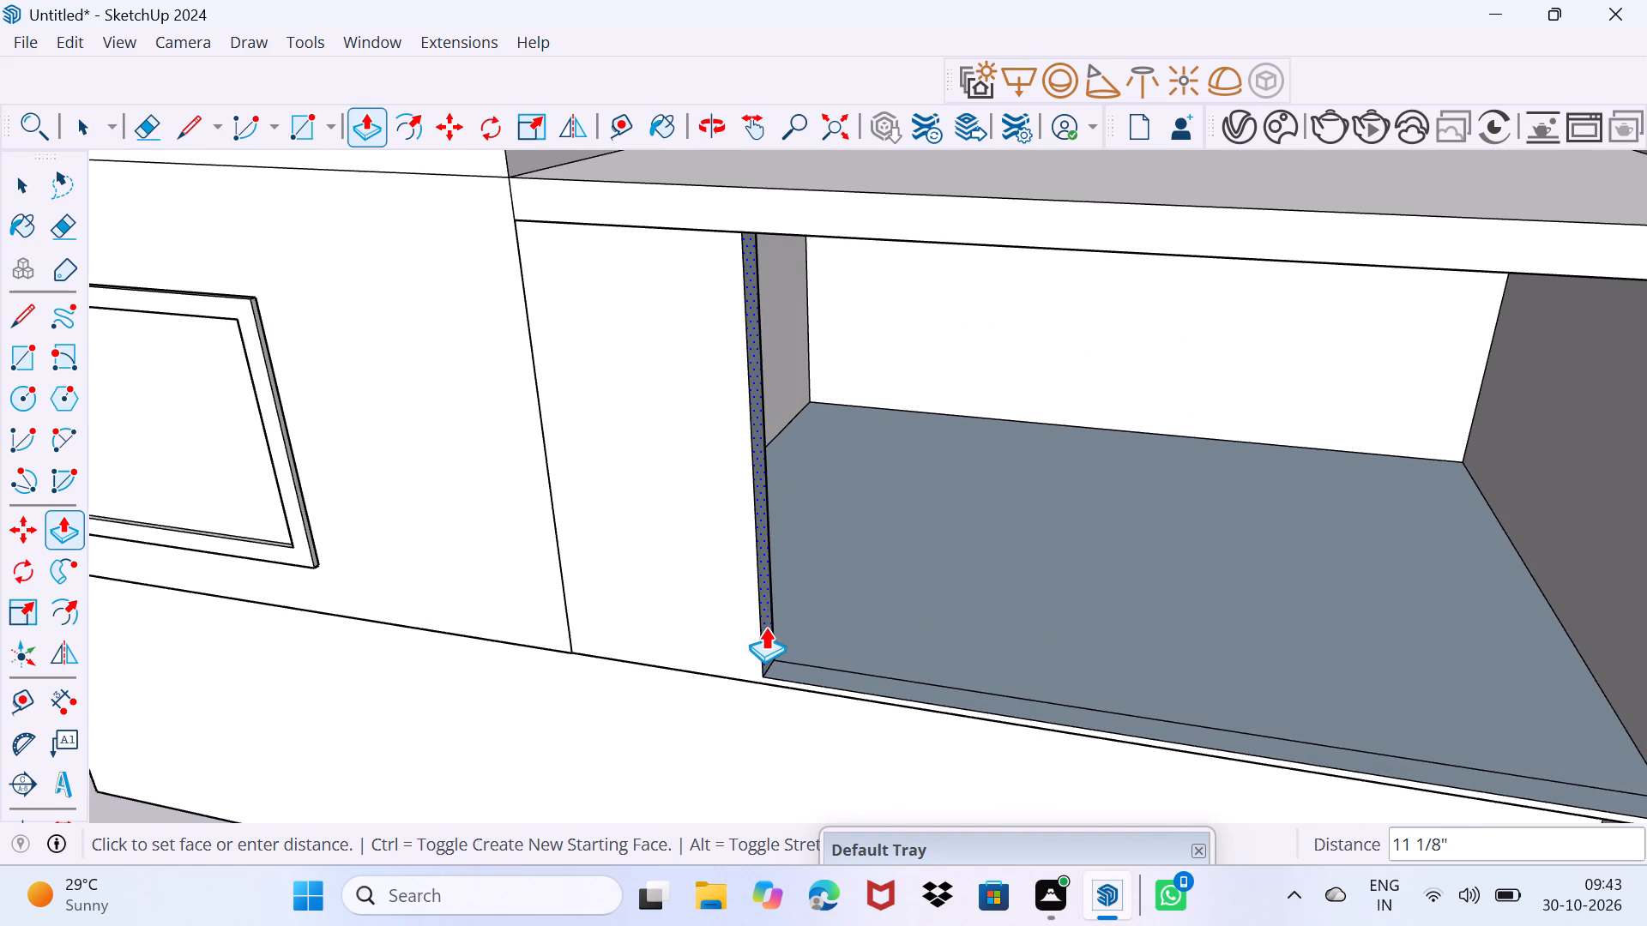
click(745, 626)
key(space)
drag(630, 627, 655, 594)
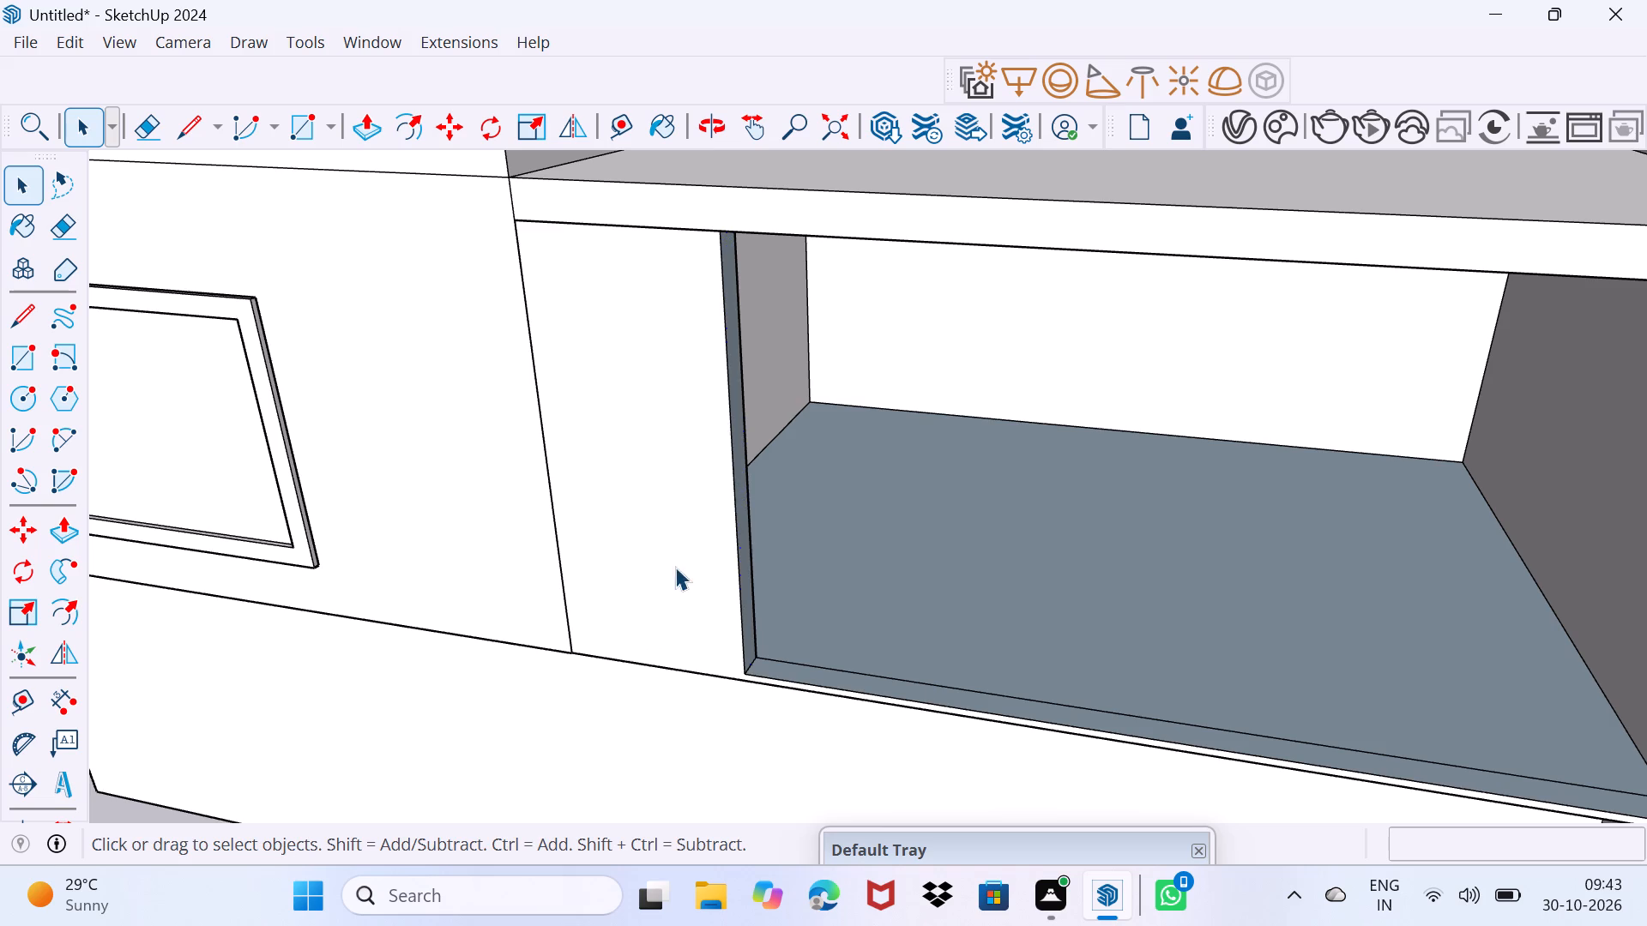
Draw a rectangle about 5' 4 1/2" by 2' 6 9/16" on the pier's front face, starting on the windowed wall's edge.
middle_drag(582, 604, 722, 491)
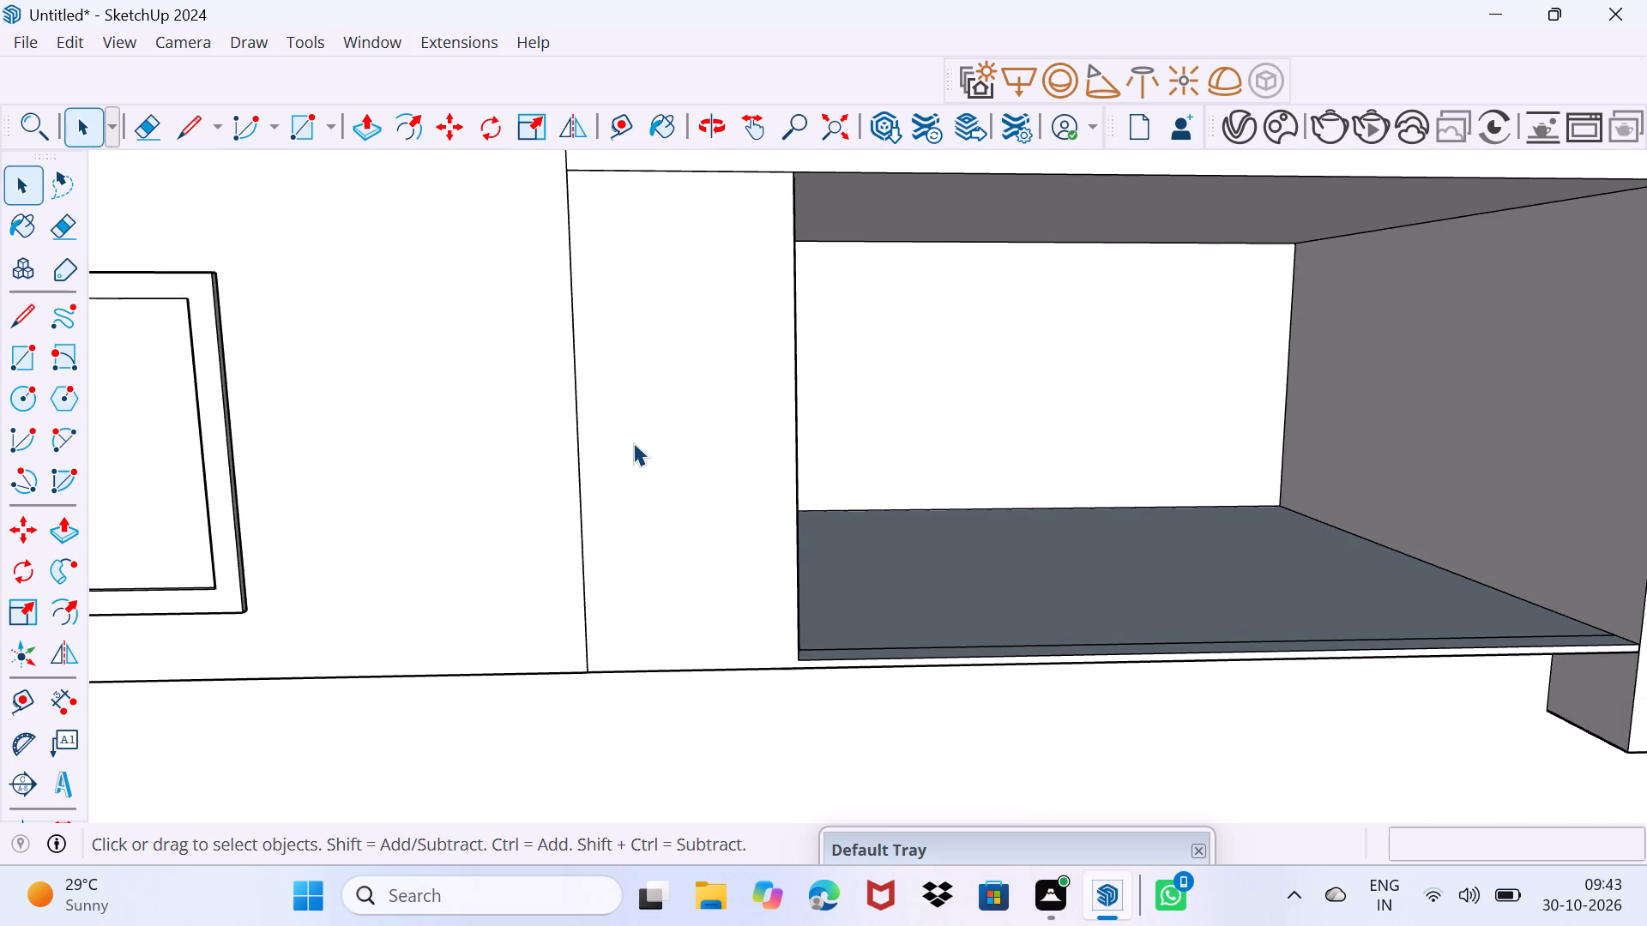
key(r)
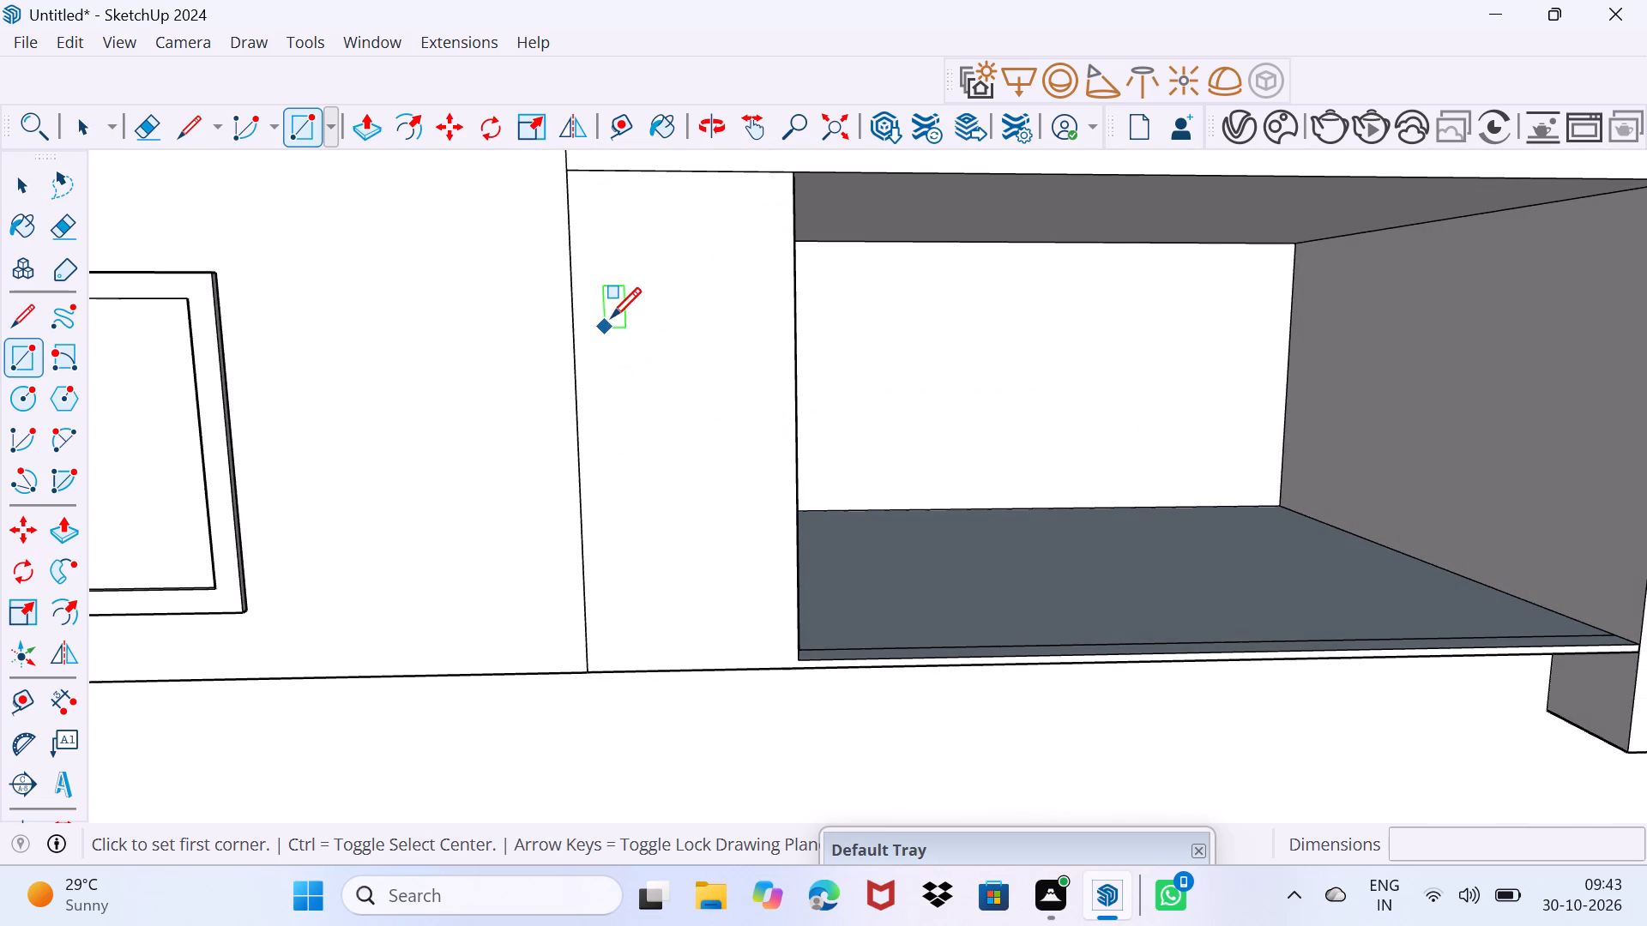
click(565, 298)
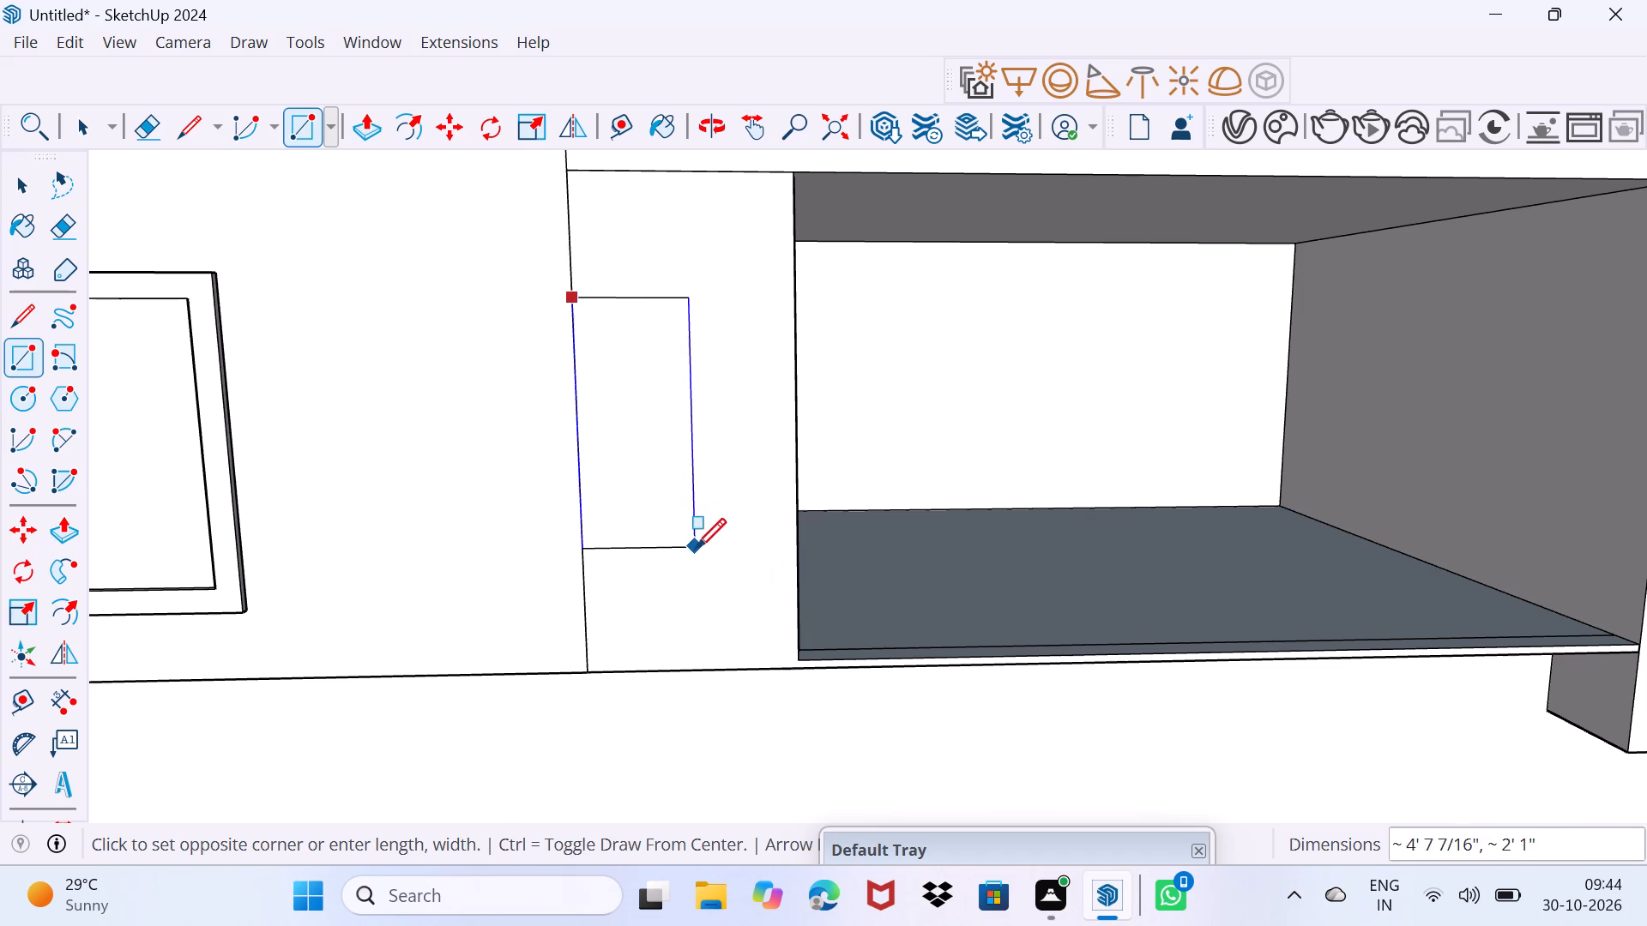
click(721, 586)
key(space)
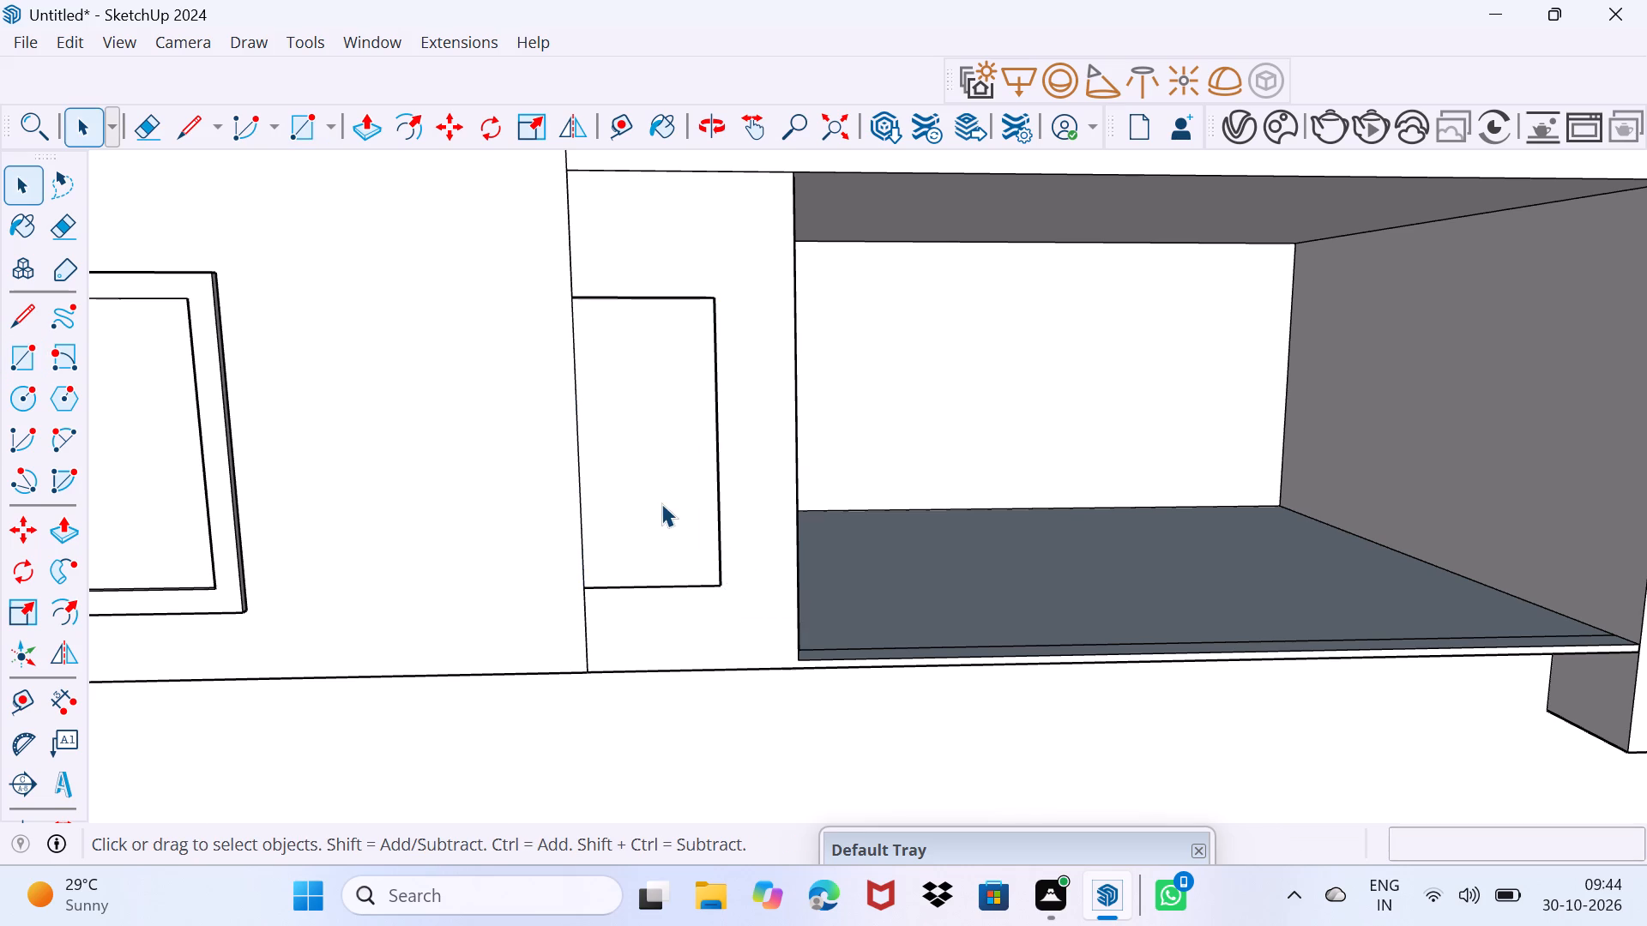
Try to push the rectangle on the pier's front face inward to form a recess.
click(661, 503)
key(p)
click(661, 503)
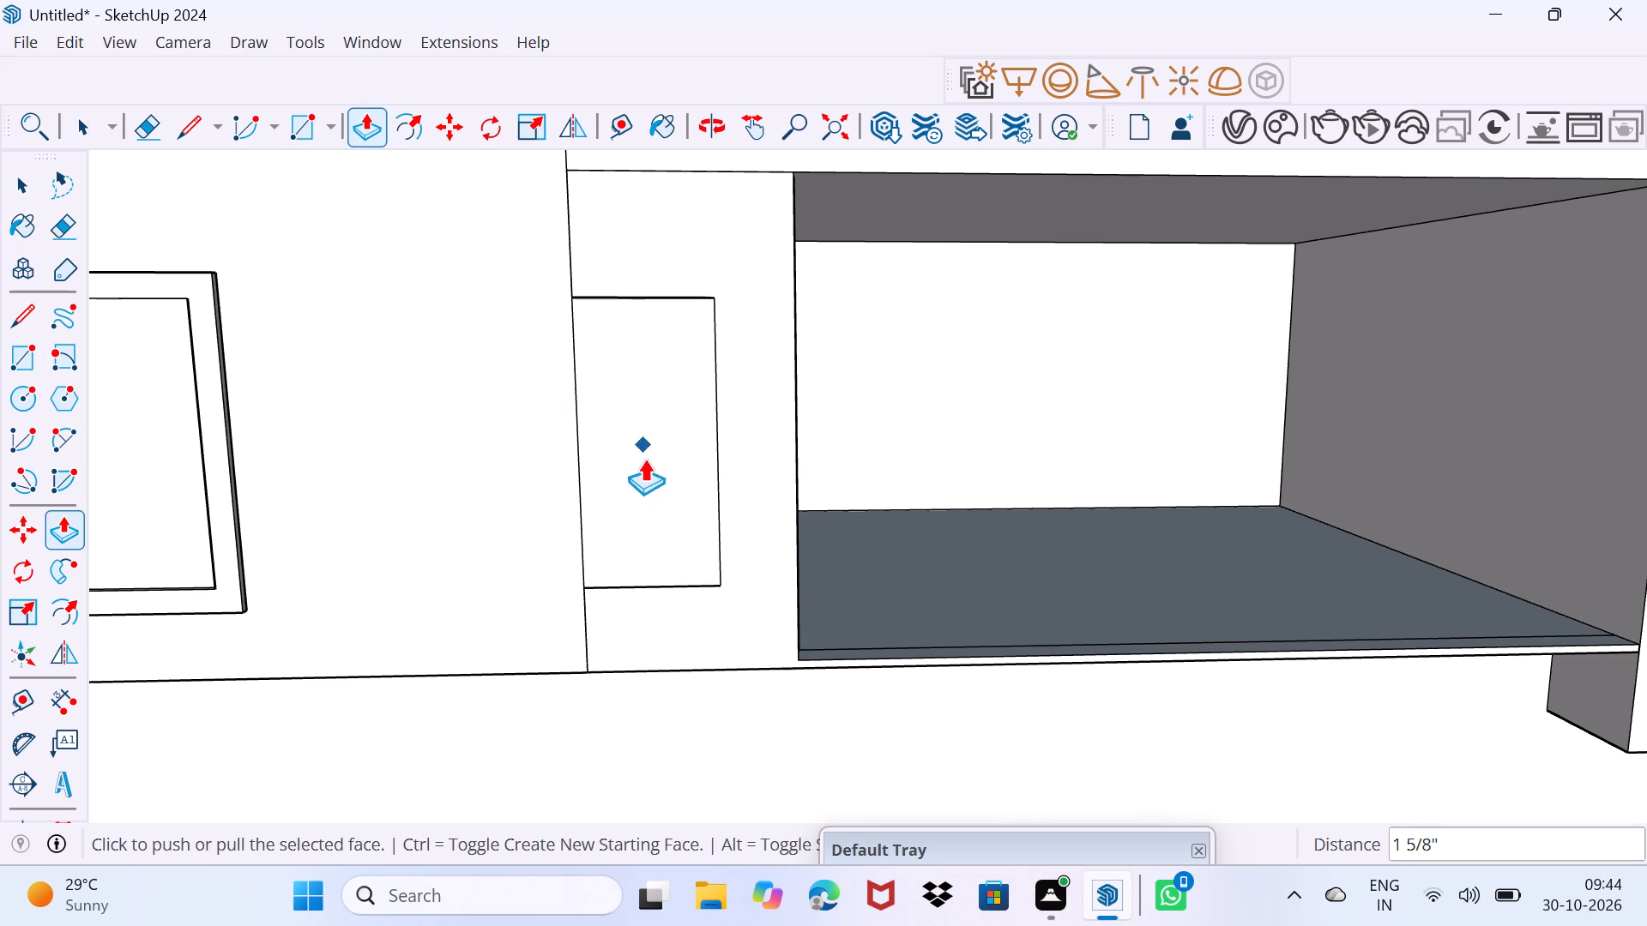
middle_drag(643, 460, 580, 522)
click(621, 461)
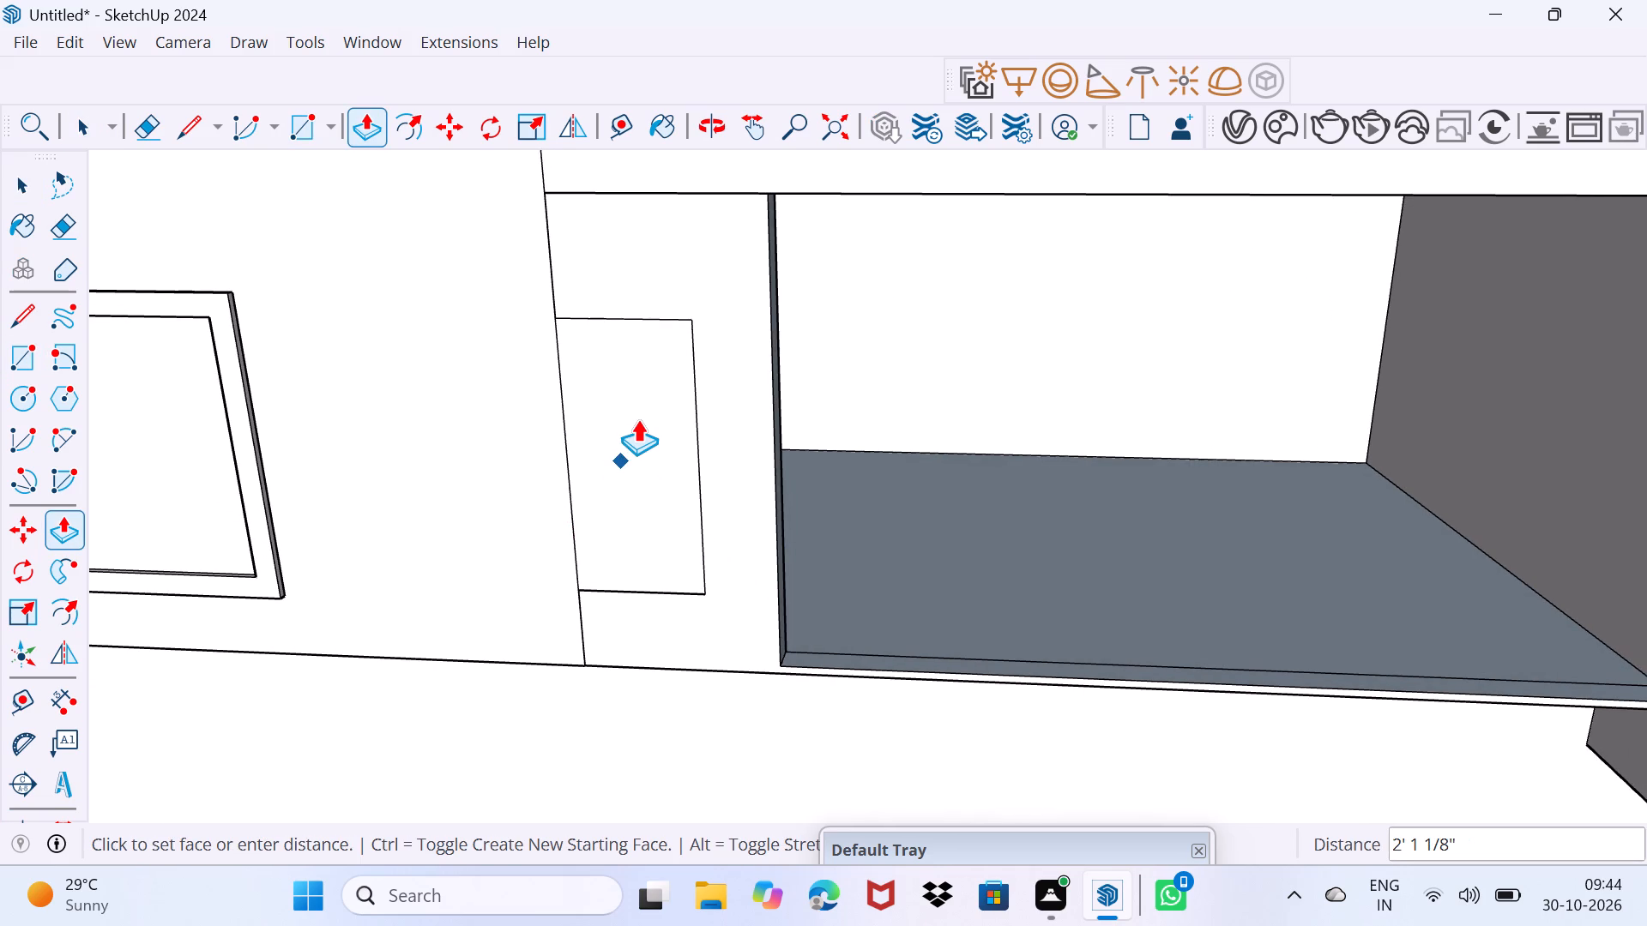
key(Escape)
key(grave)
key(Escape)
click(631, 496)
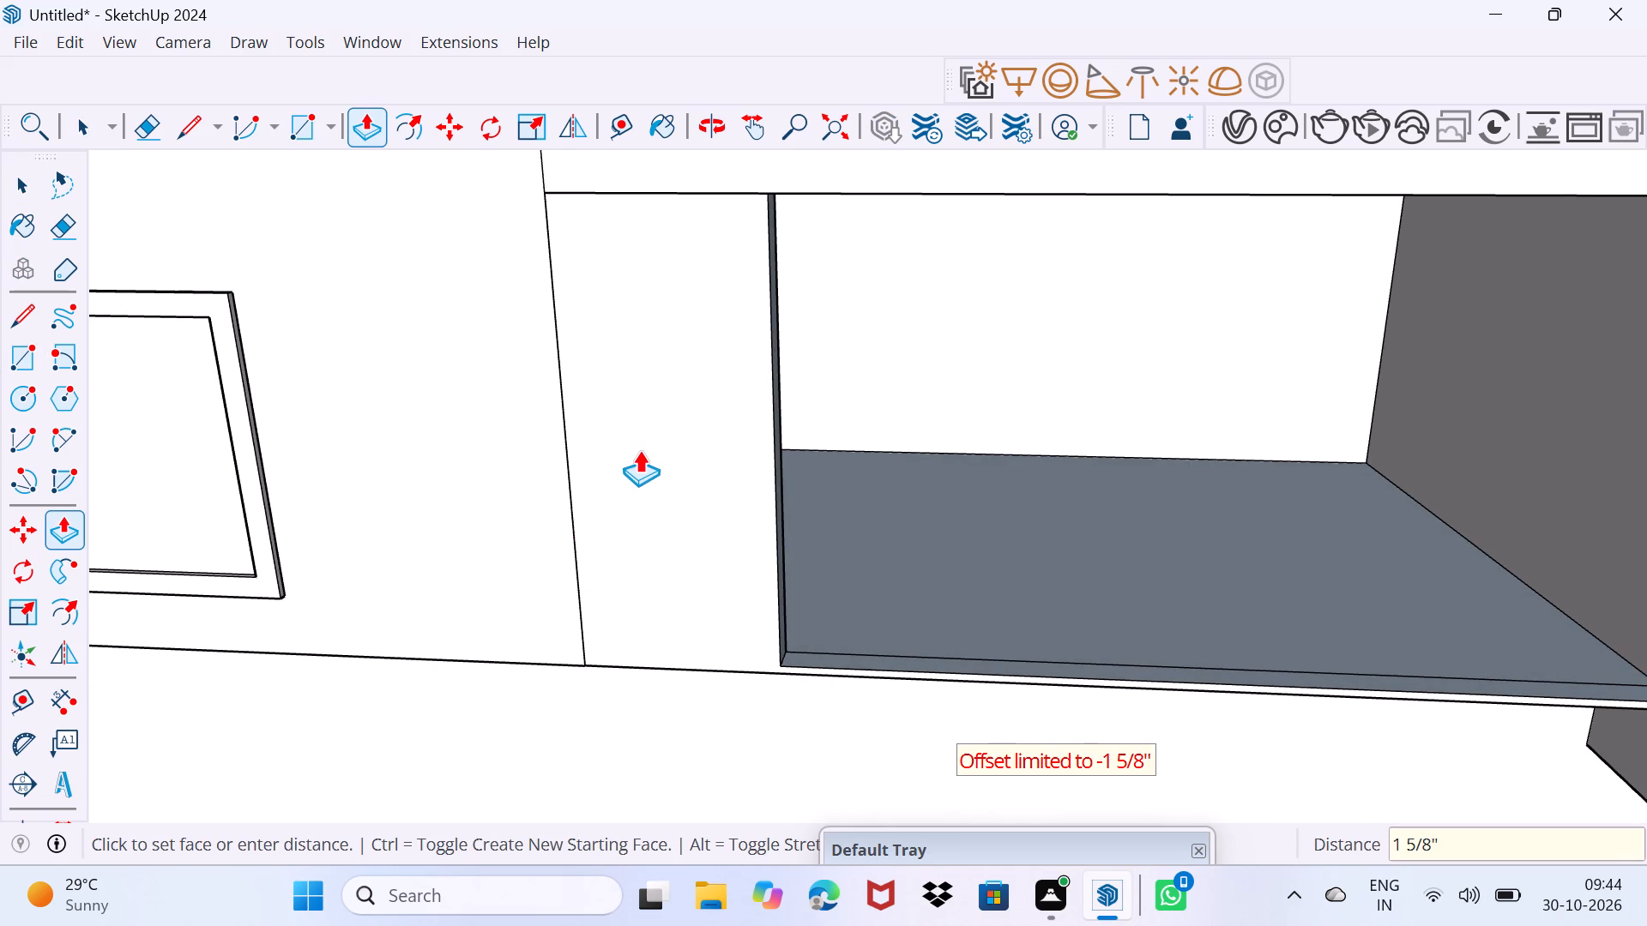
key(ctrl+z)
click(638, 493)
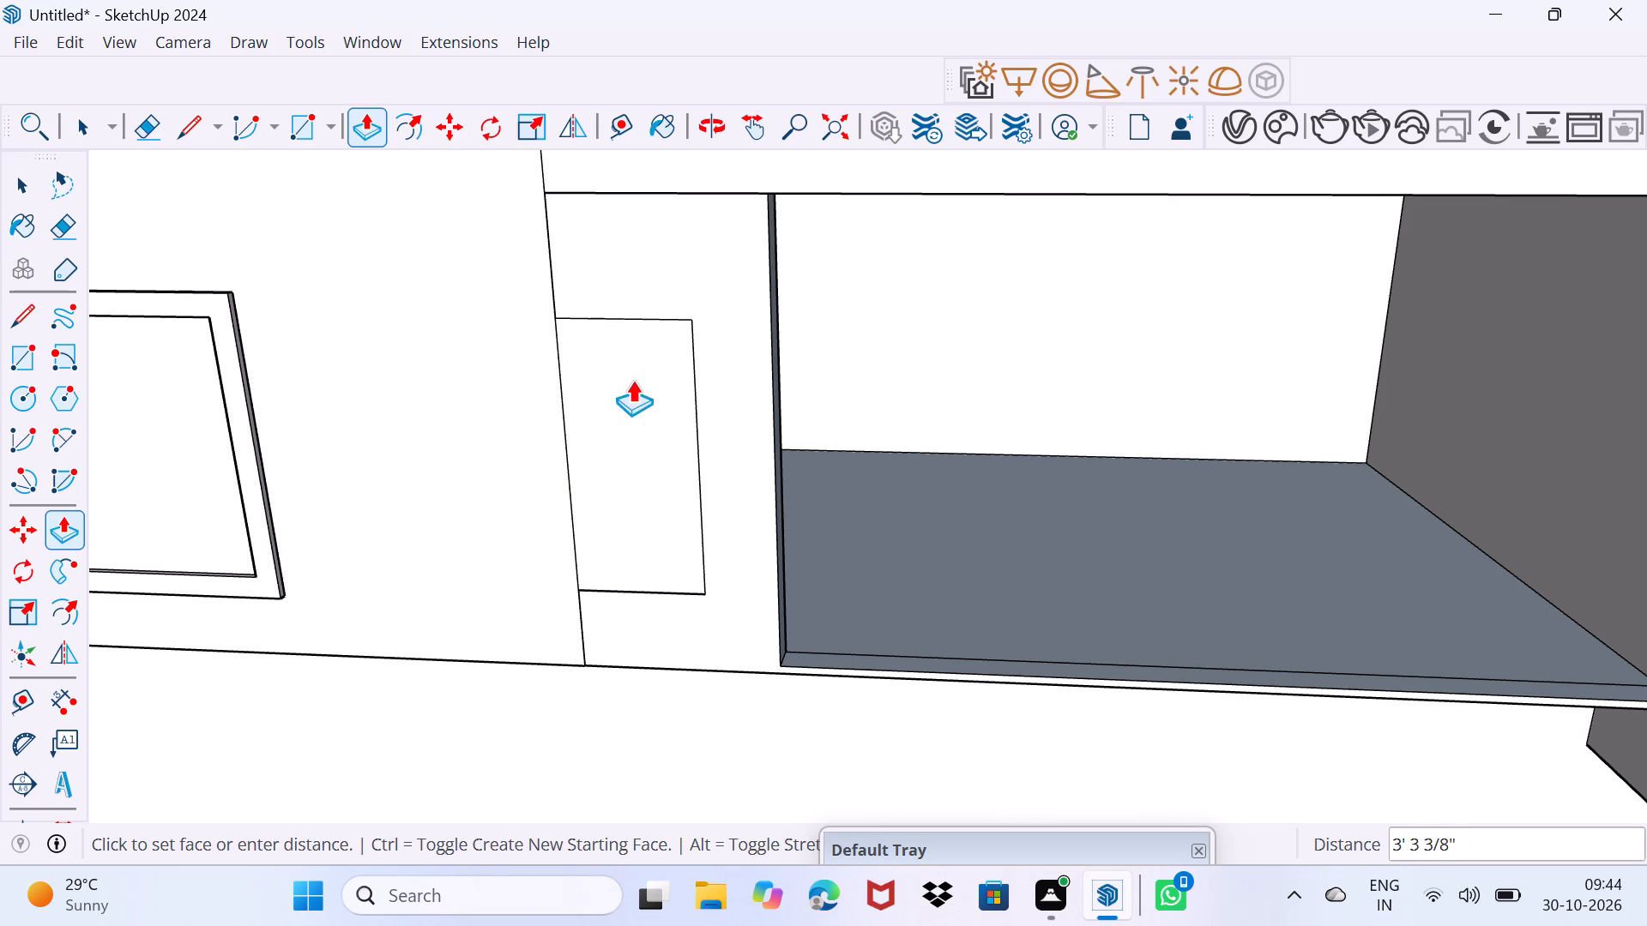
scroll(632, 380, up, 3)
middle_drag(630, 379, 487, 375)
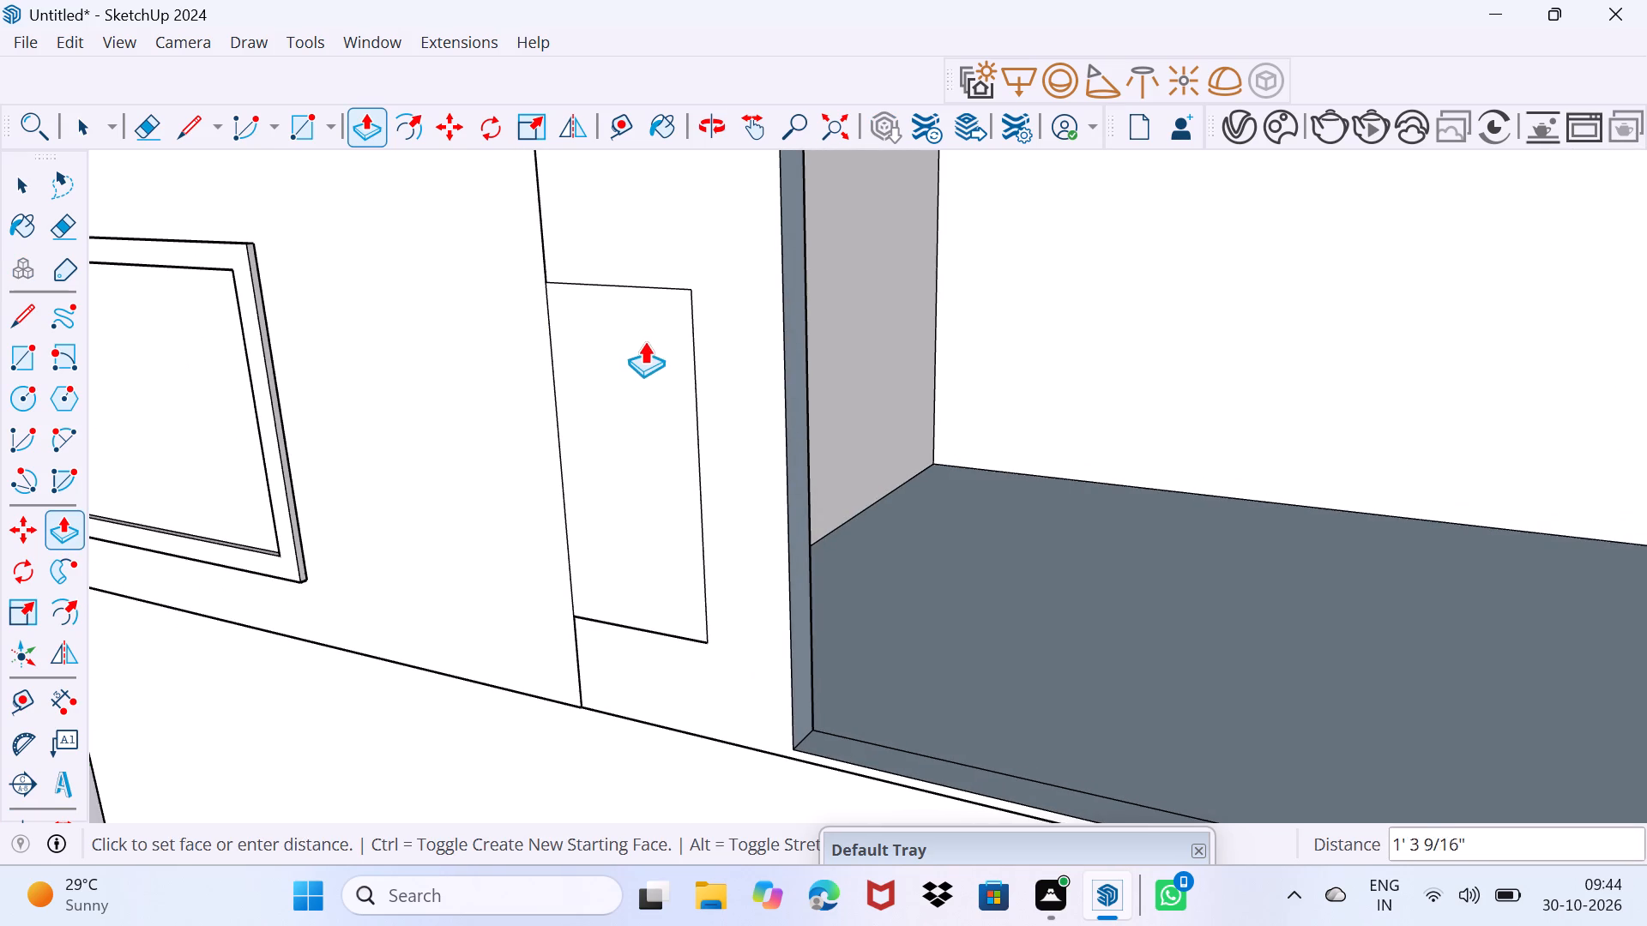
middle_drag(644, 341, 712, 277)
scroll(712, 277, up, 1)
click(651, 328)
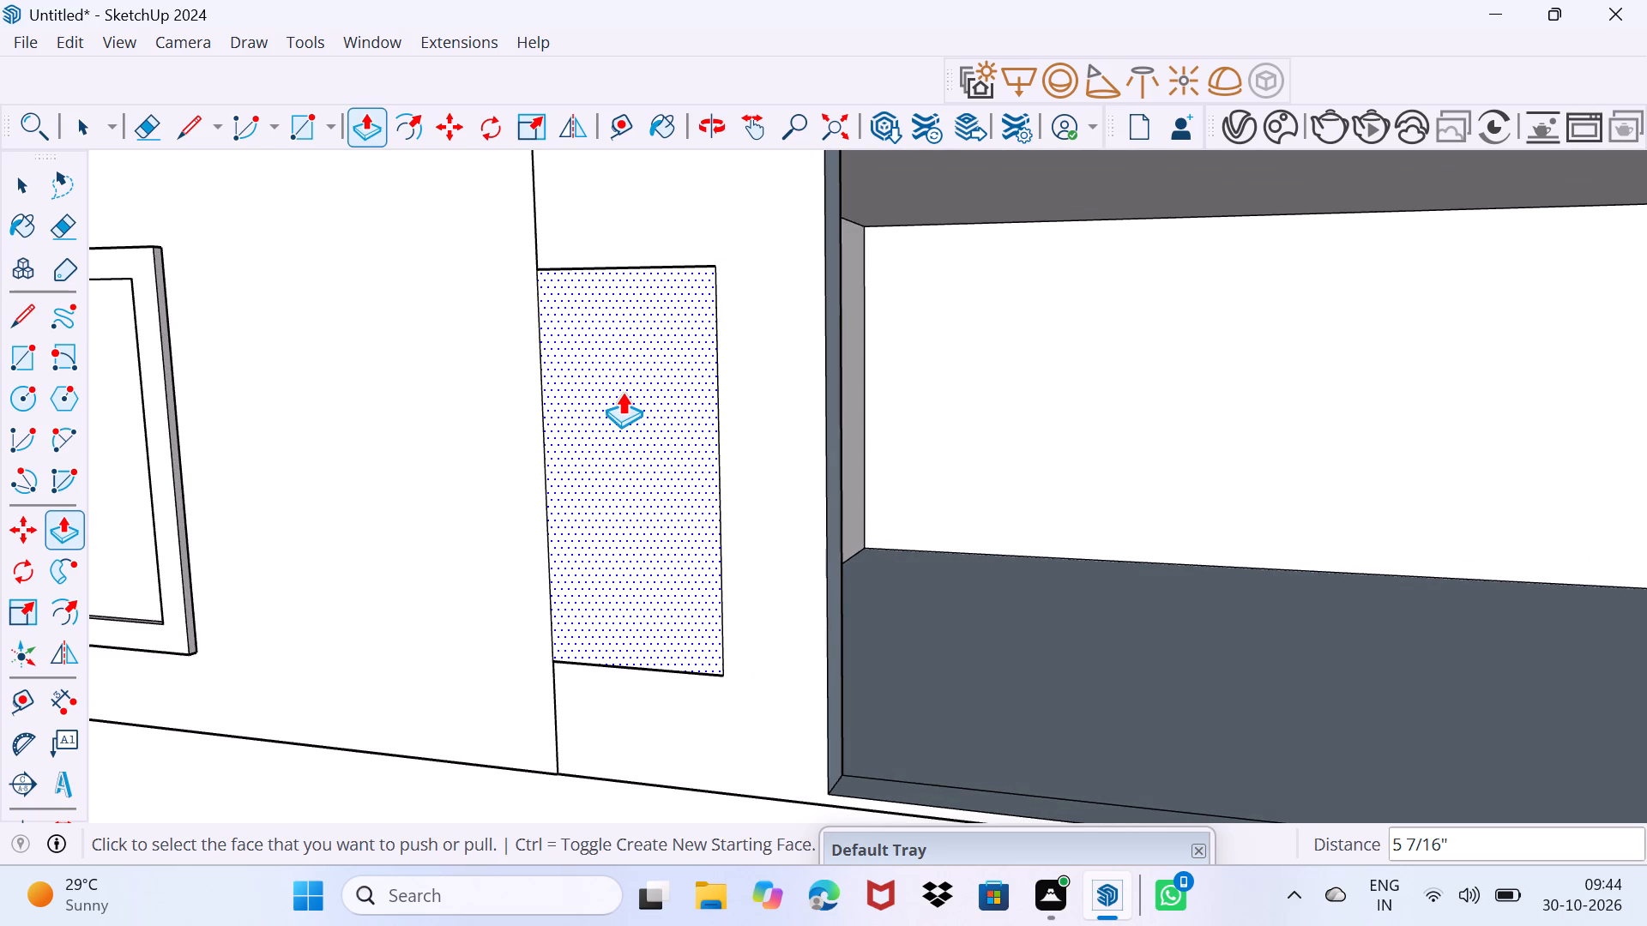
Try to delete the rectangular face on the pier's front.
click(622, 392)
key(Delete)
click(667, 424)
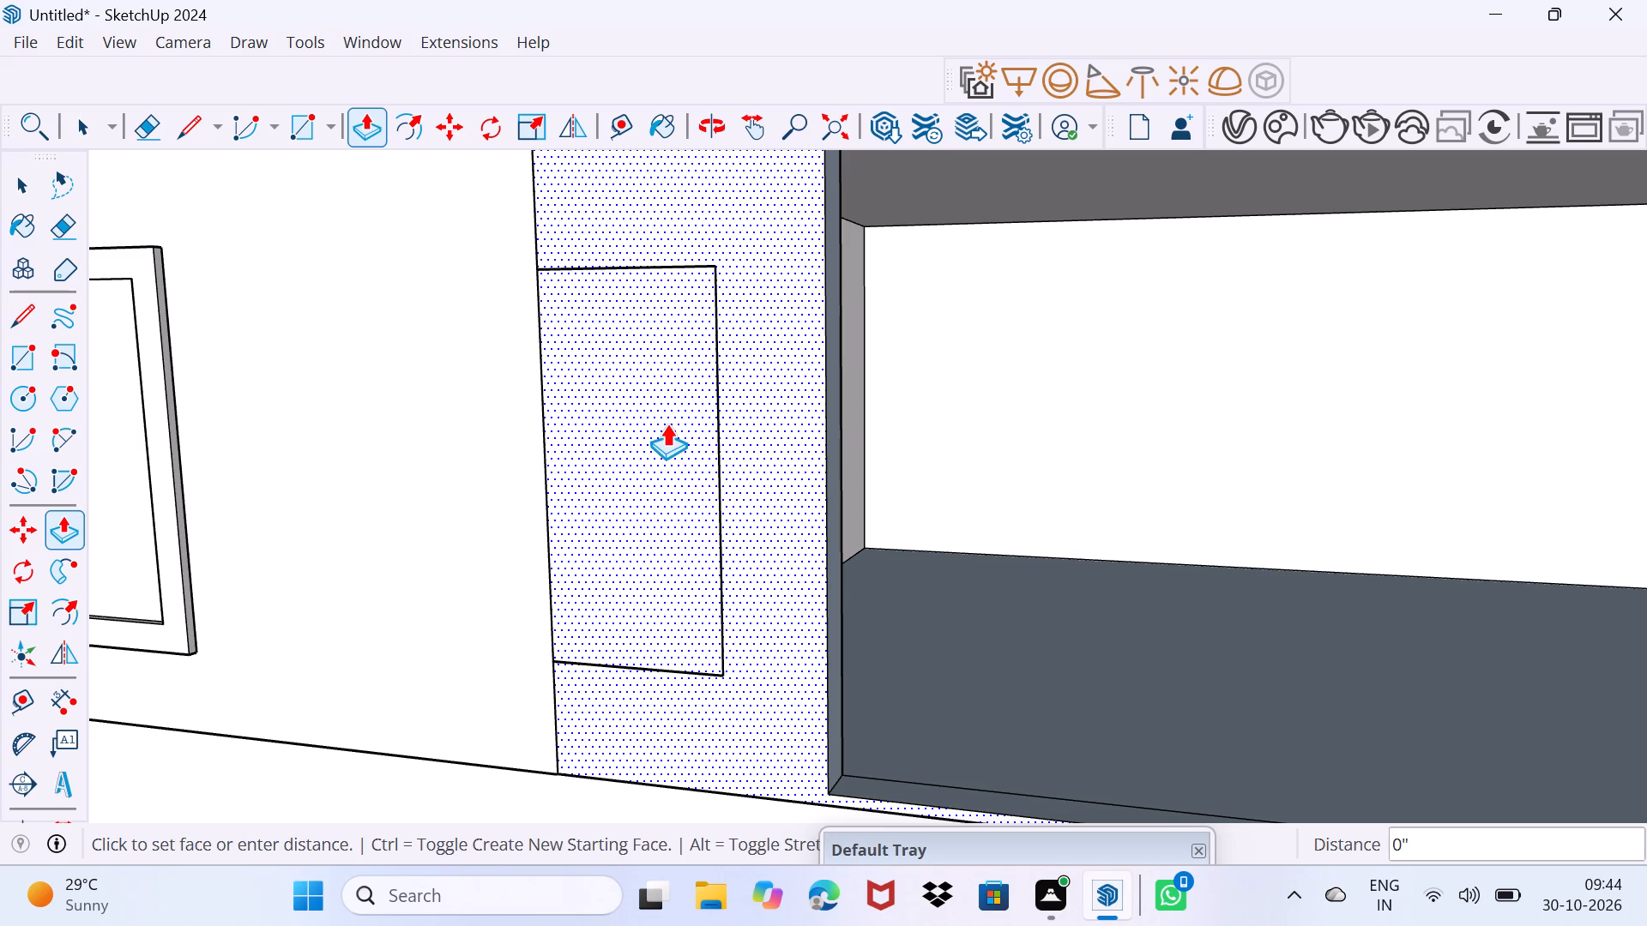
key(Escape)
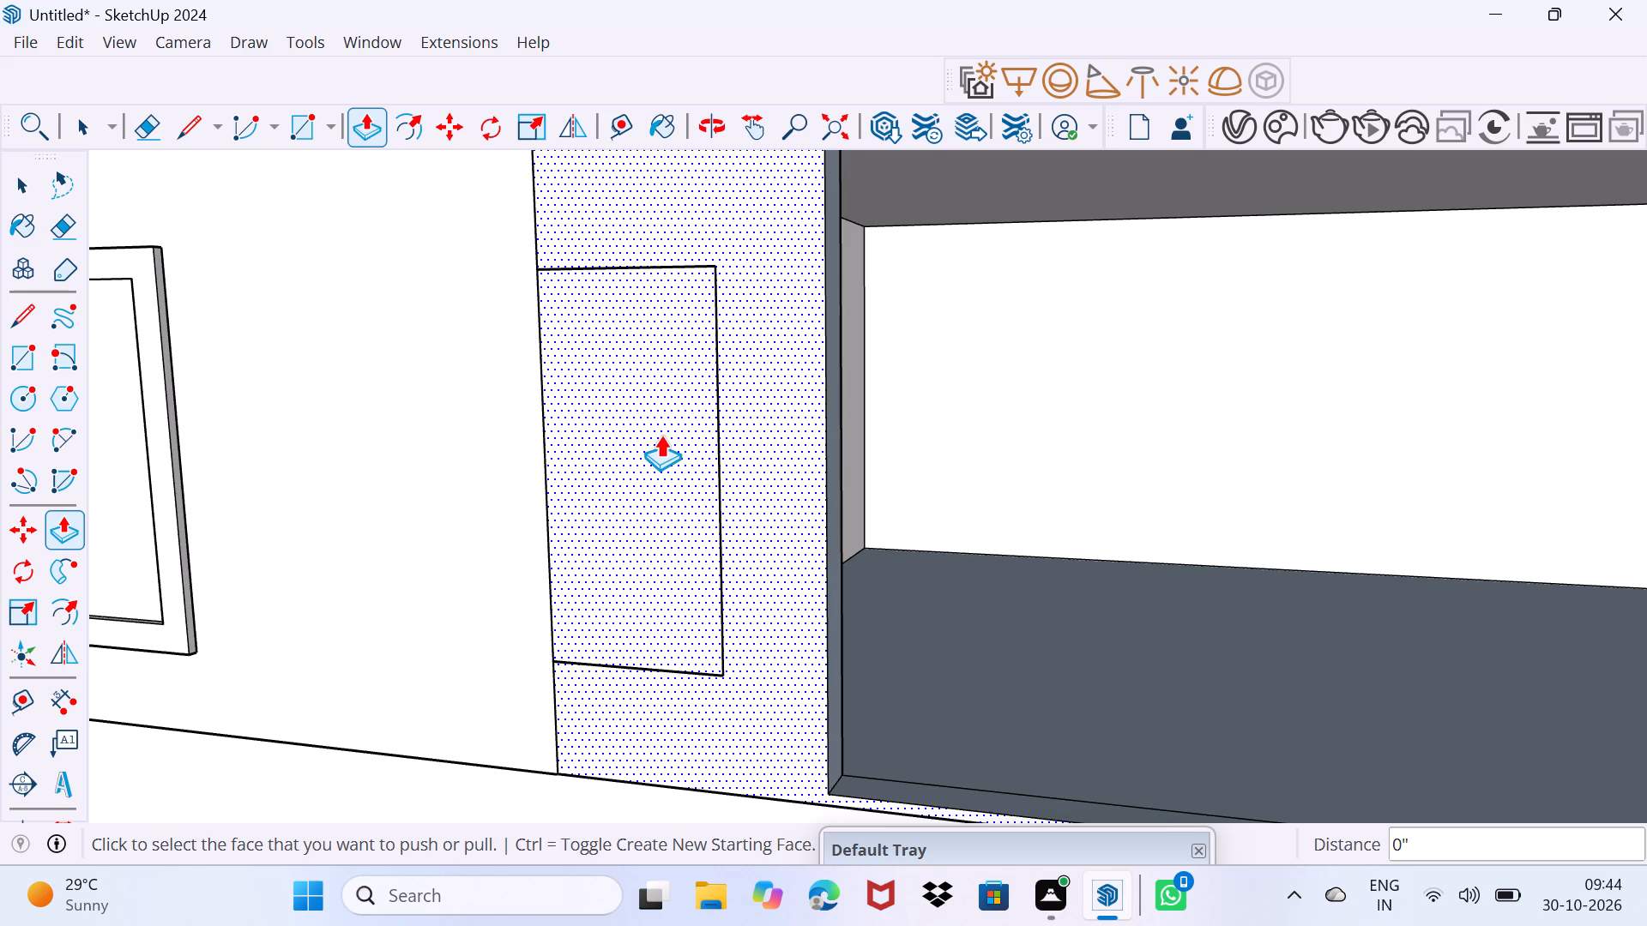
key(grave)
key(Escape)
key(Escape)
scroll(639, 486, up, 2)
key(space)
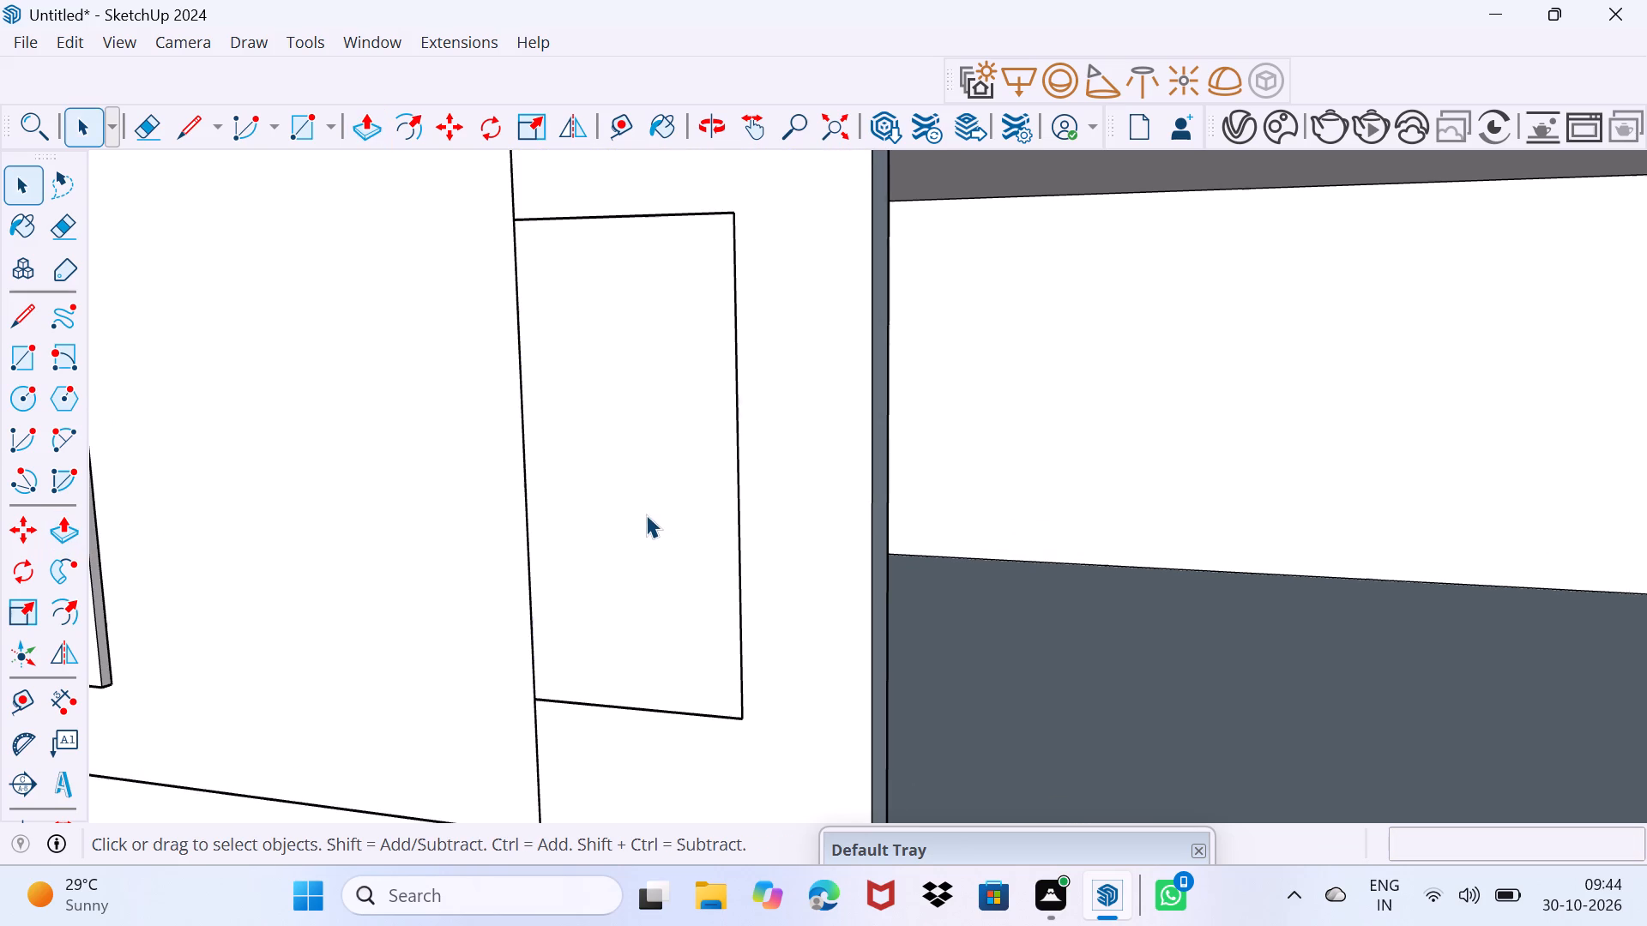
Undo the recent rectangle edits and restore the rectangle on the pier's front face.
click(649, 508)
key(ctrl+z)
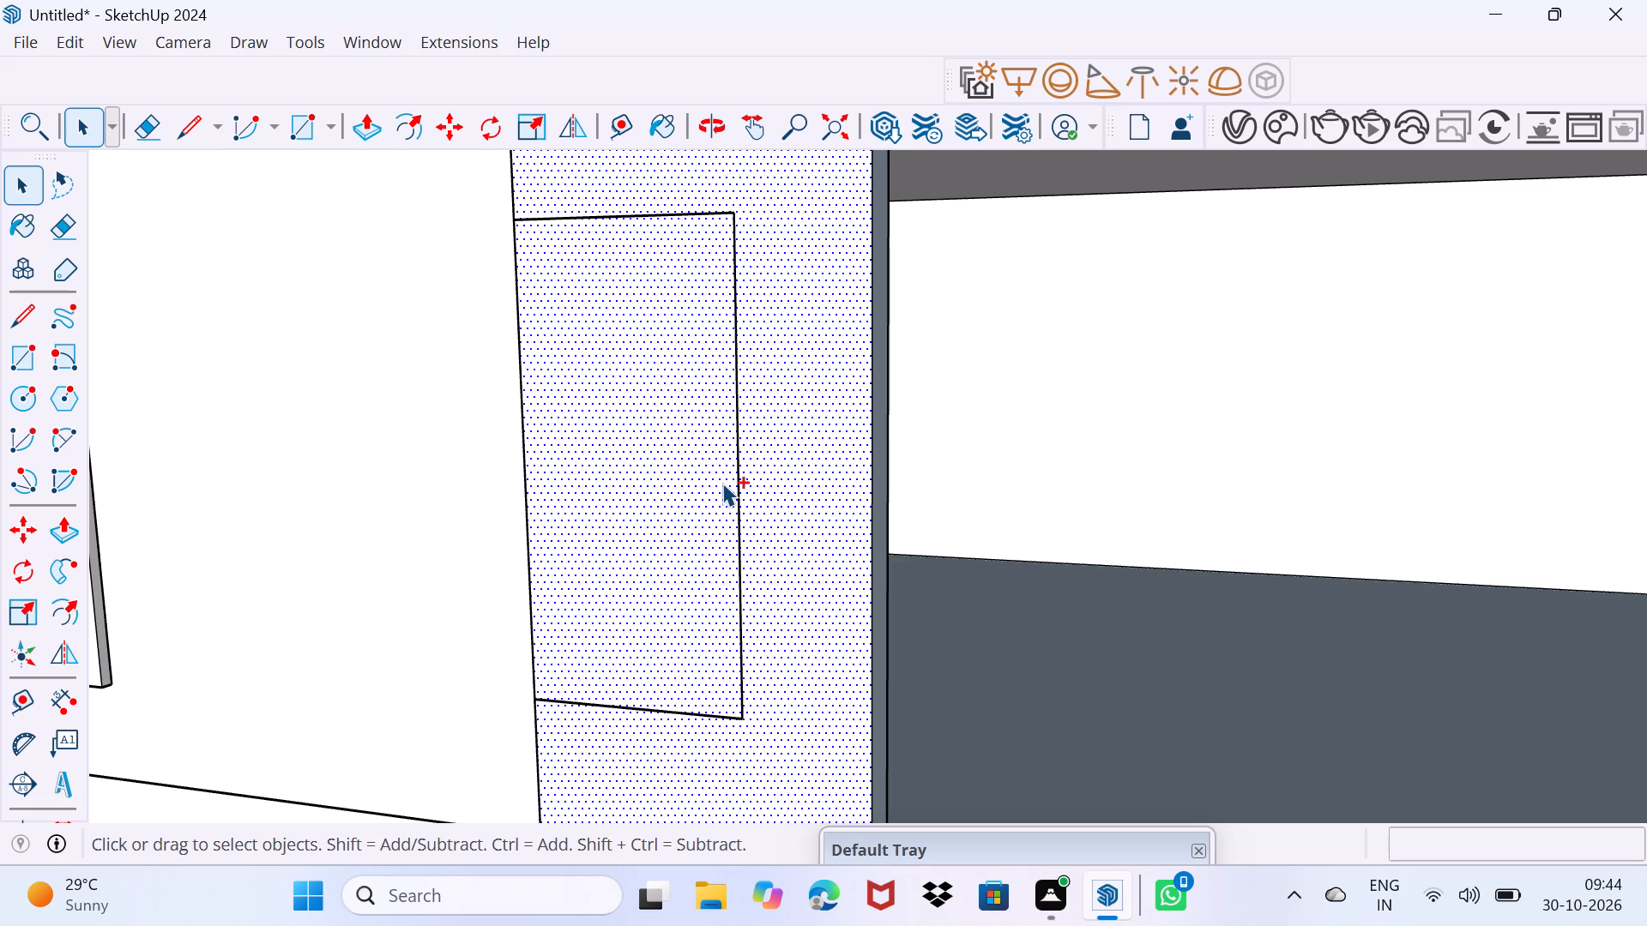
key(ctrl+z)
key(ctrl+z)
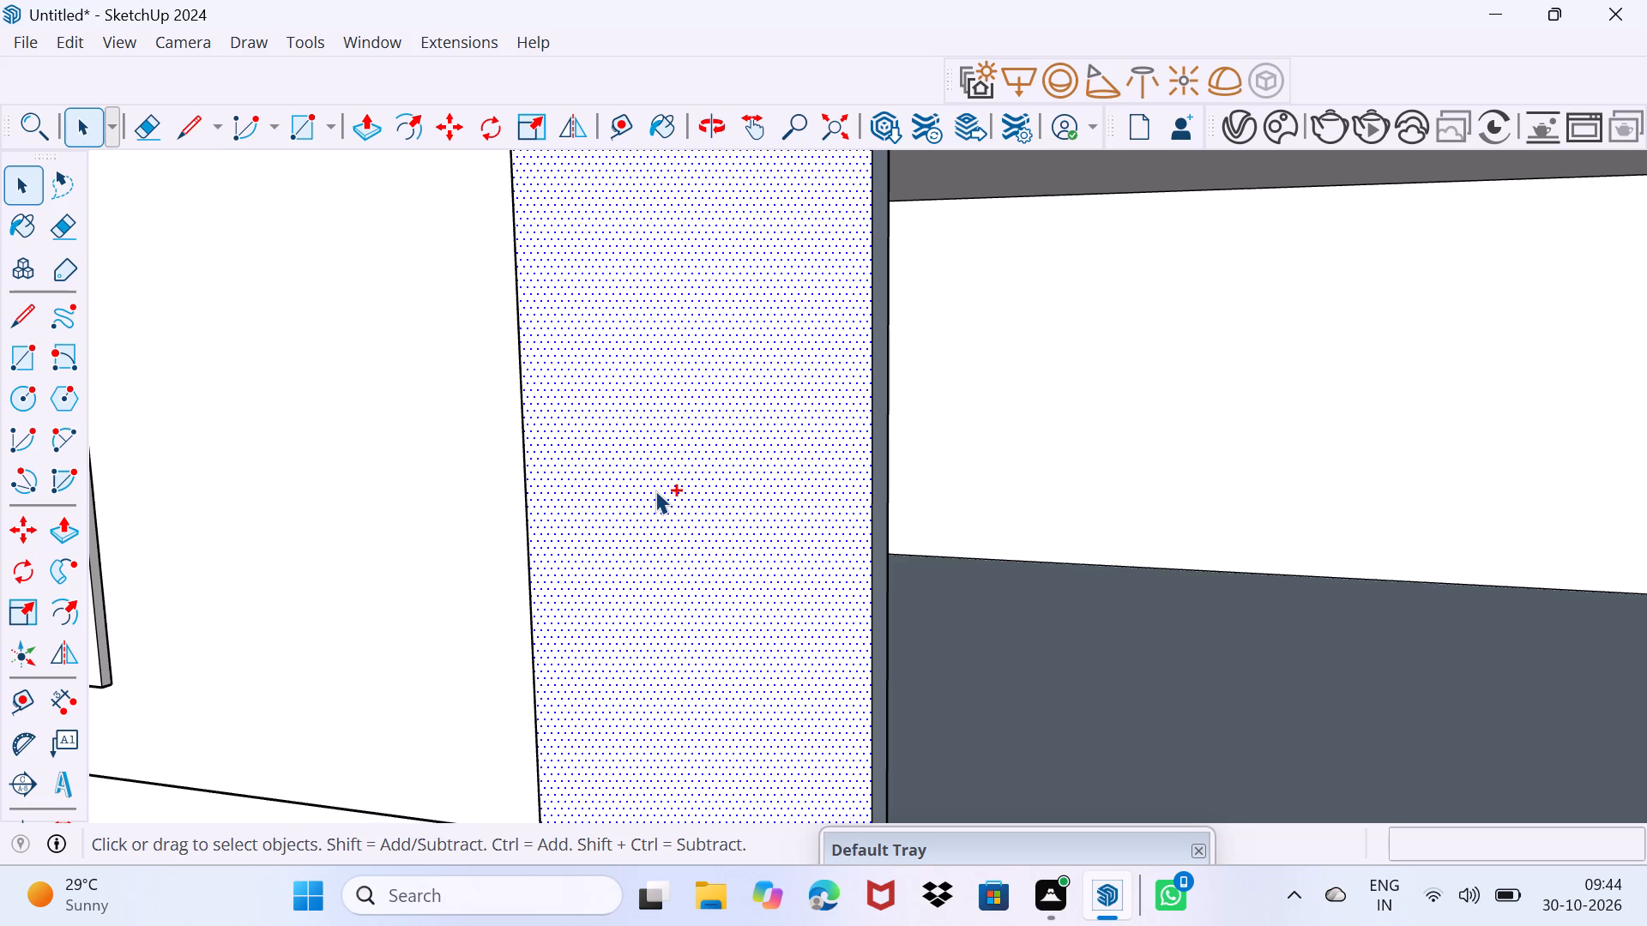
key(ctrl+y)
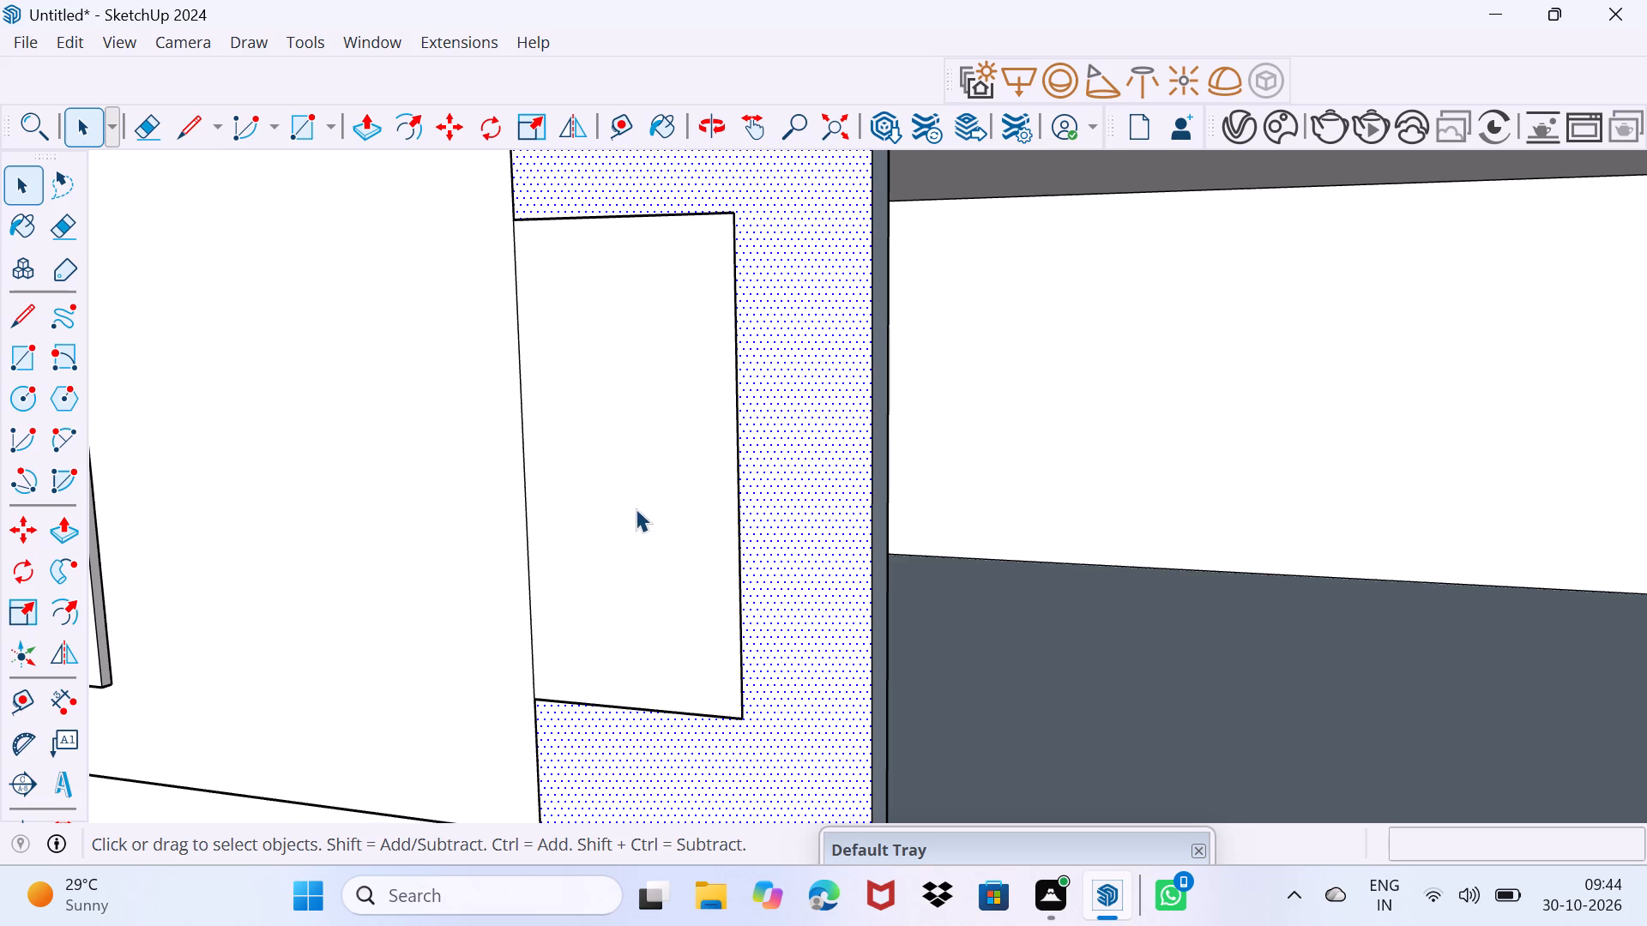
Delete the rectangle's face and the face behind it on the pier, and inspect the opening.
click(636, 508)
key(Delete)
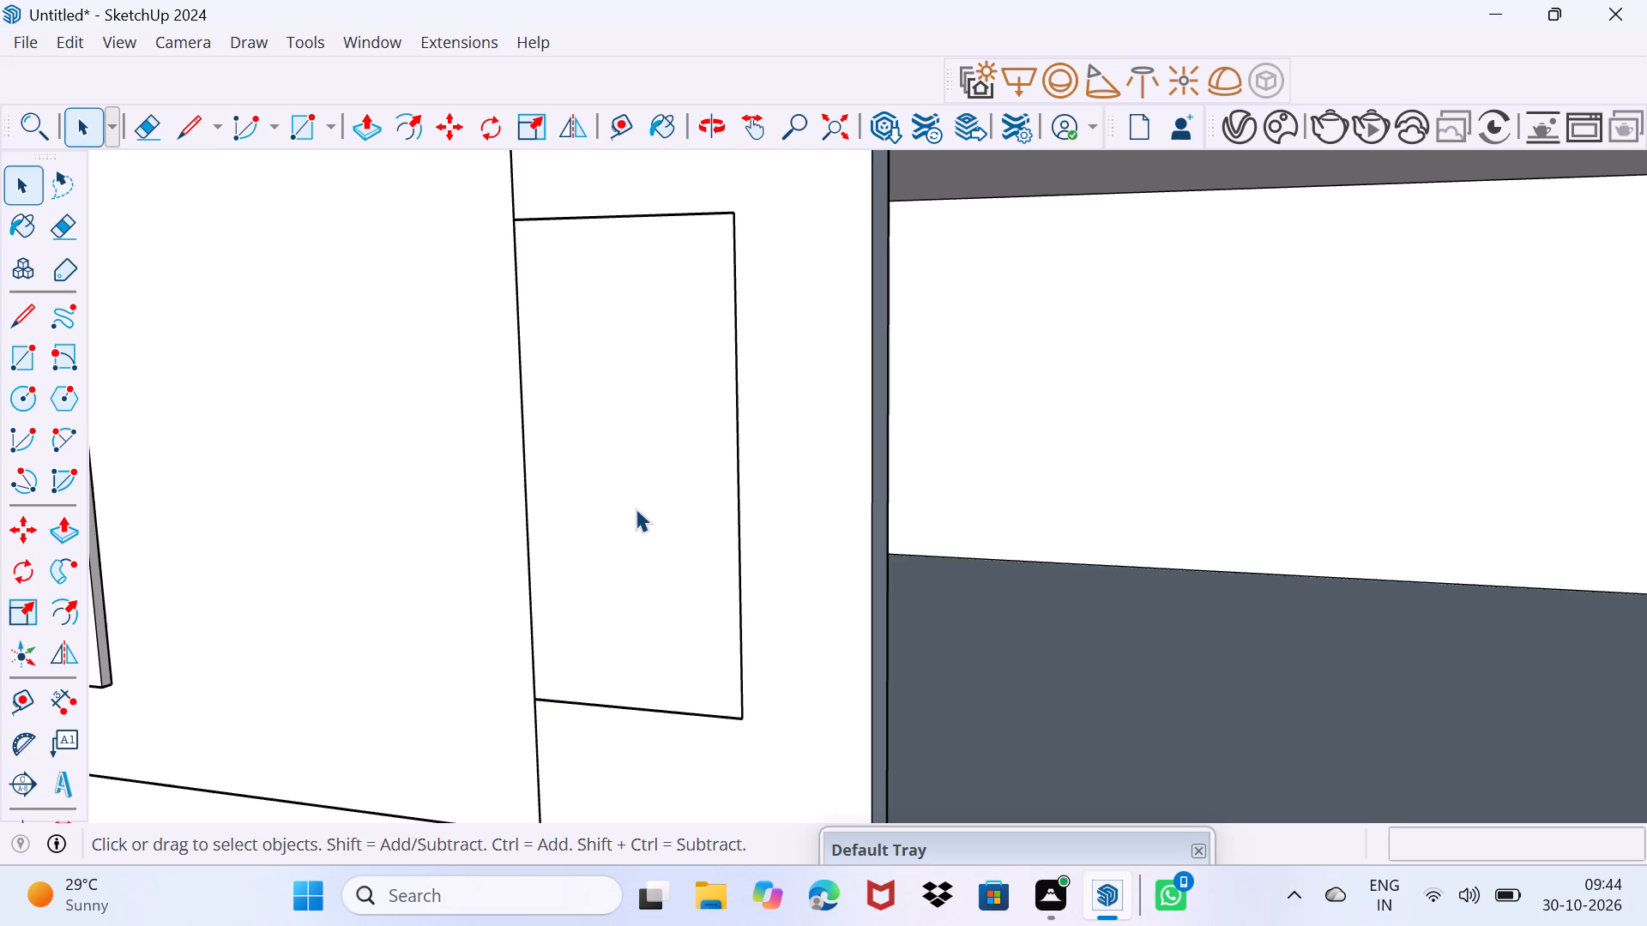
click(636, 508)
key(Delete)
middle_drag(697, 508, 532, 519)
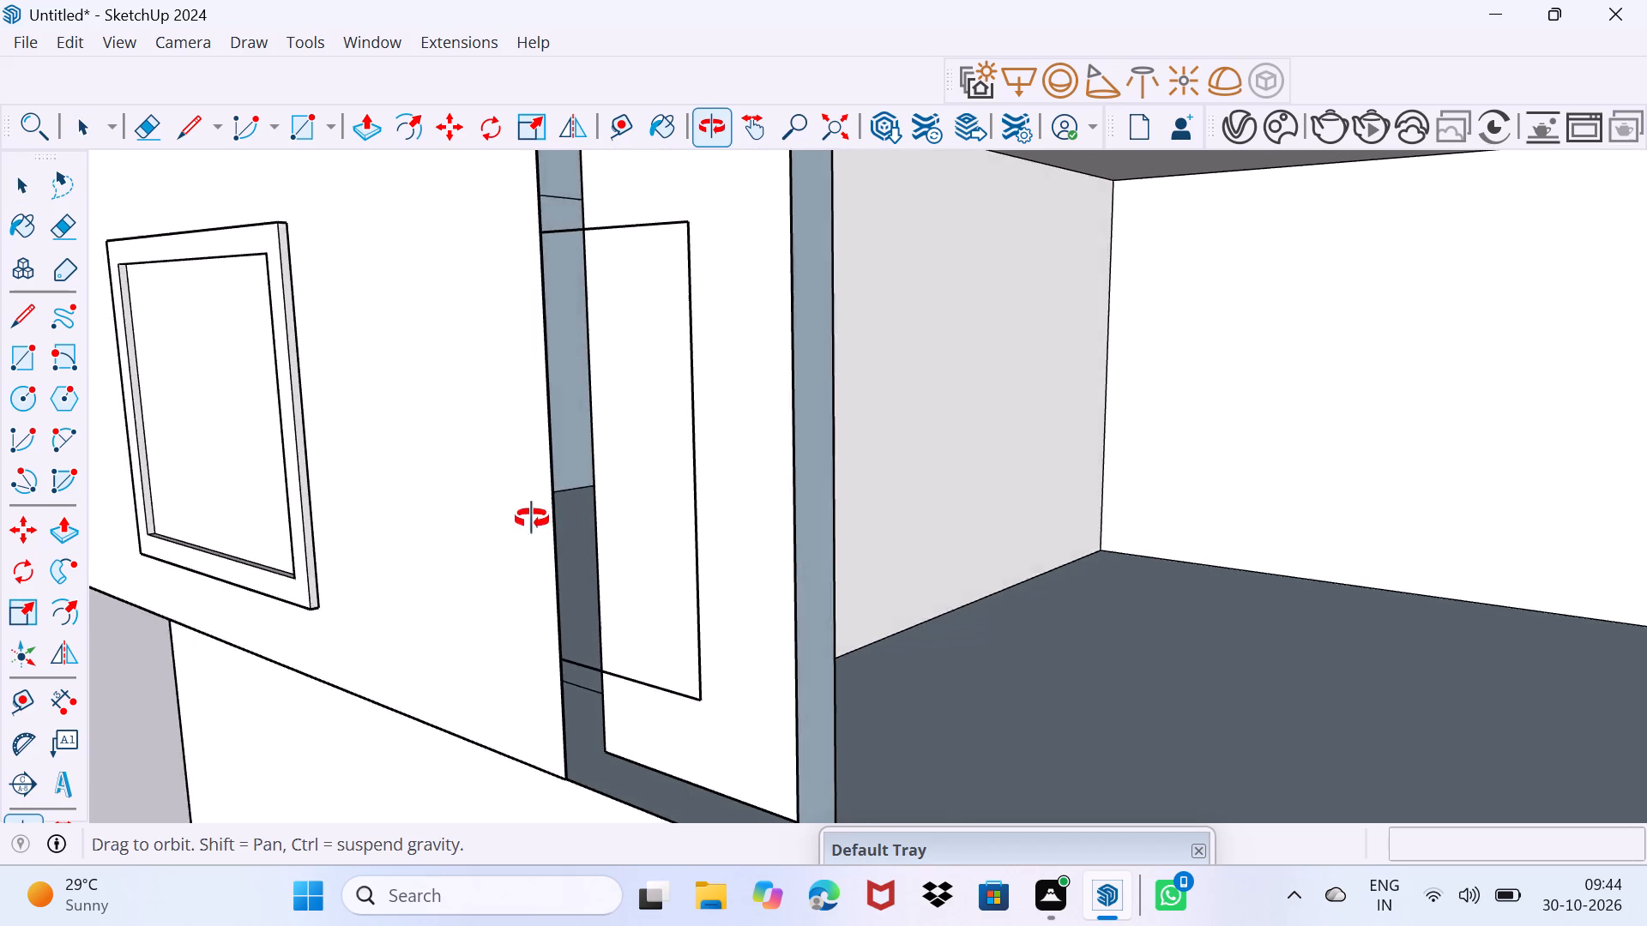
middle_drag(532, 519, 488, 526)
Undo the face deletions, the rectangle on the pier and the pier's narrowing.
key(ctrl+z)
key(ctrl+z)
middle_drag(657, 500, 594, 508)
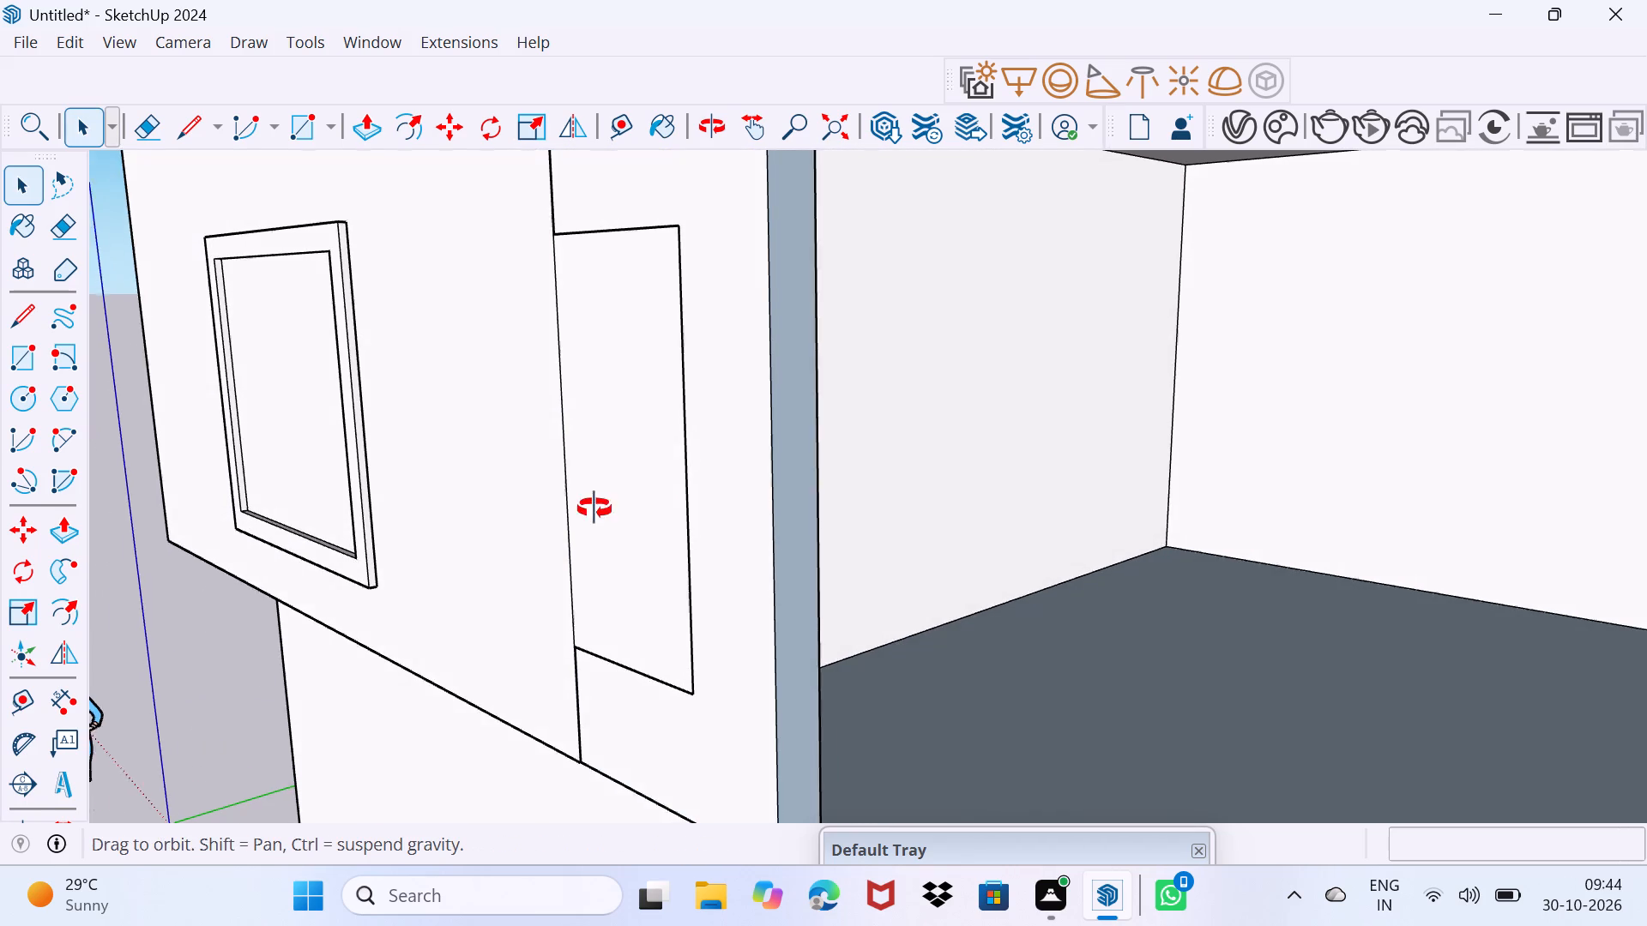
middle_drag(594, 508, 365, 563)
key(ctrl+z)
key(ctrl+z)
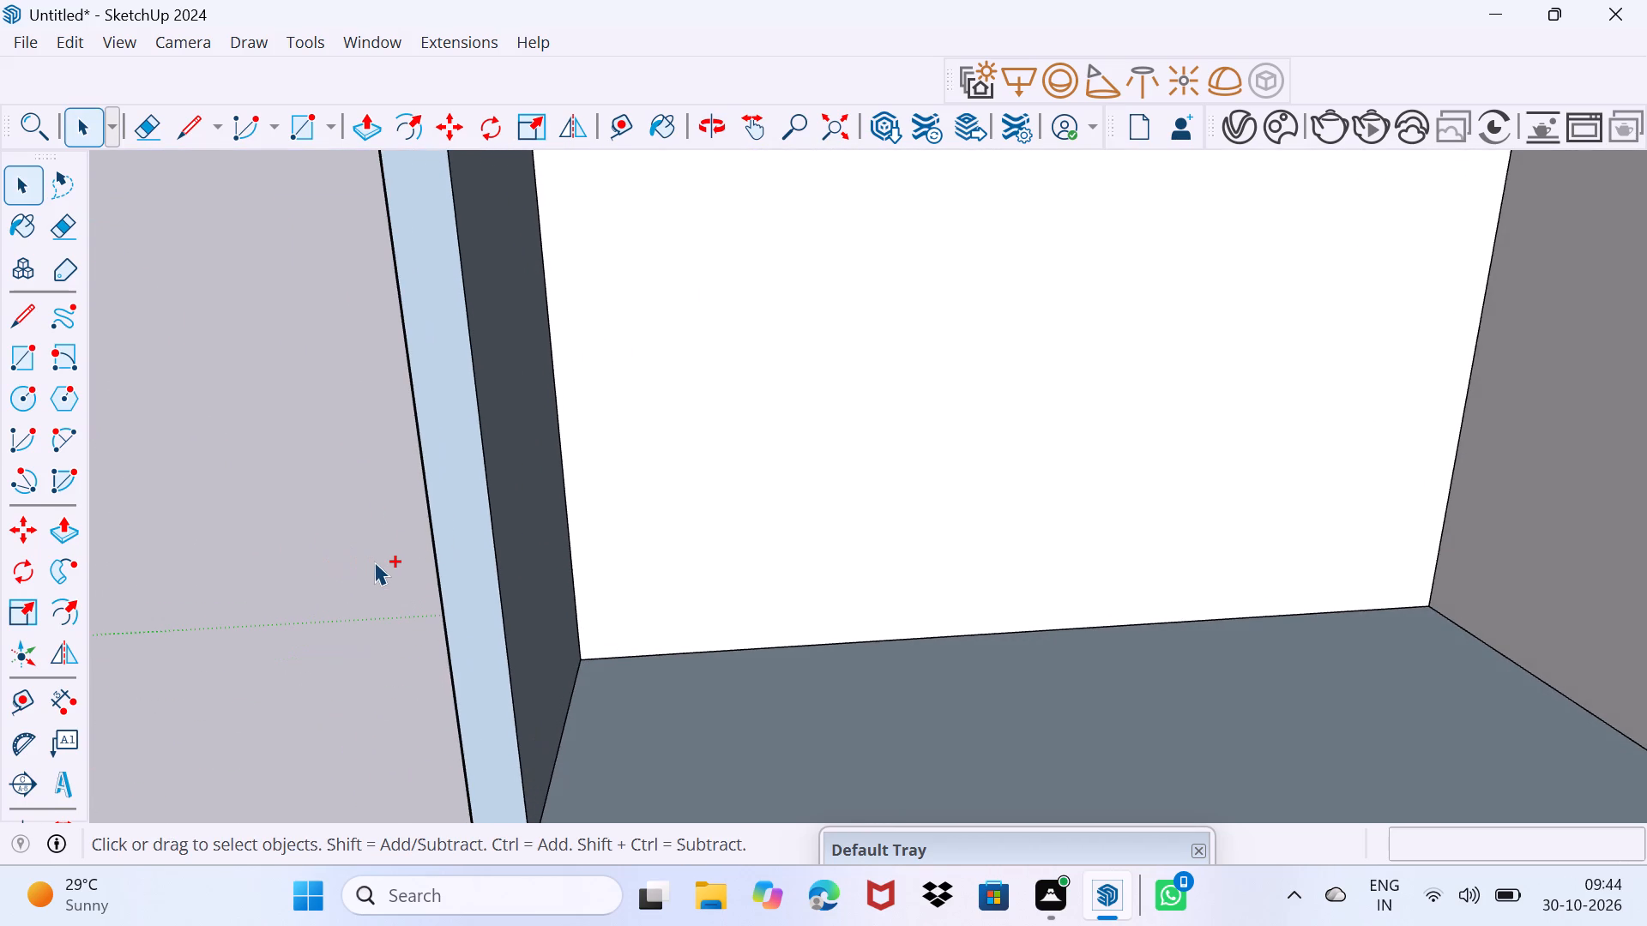
Examine the whole front facade and the ground-floor pier beside the windowed wall.
scroll(602, 484, down, 4)
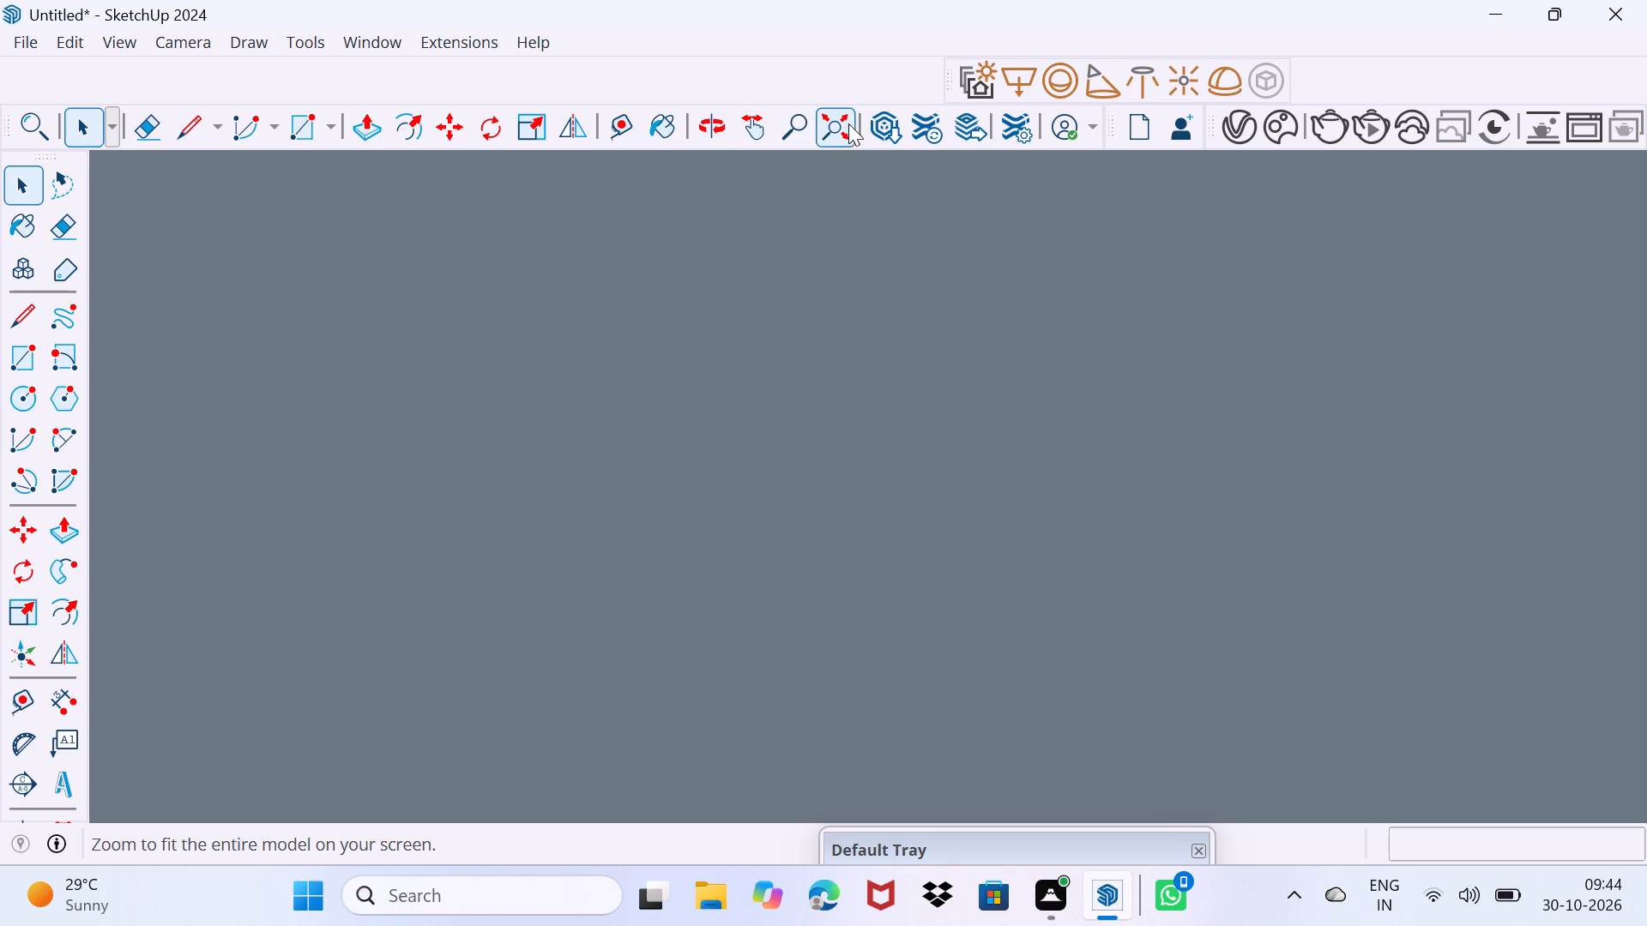
click(840, 127)
middle_drag(649, 424, 1159, 336)
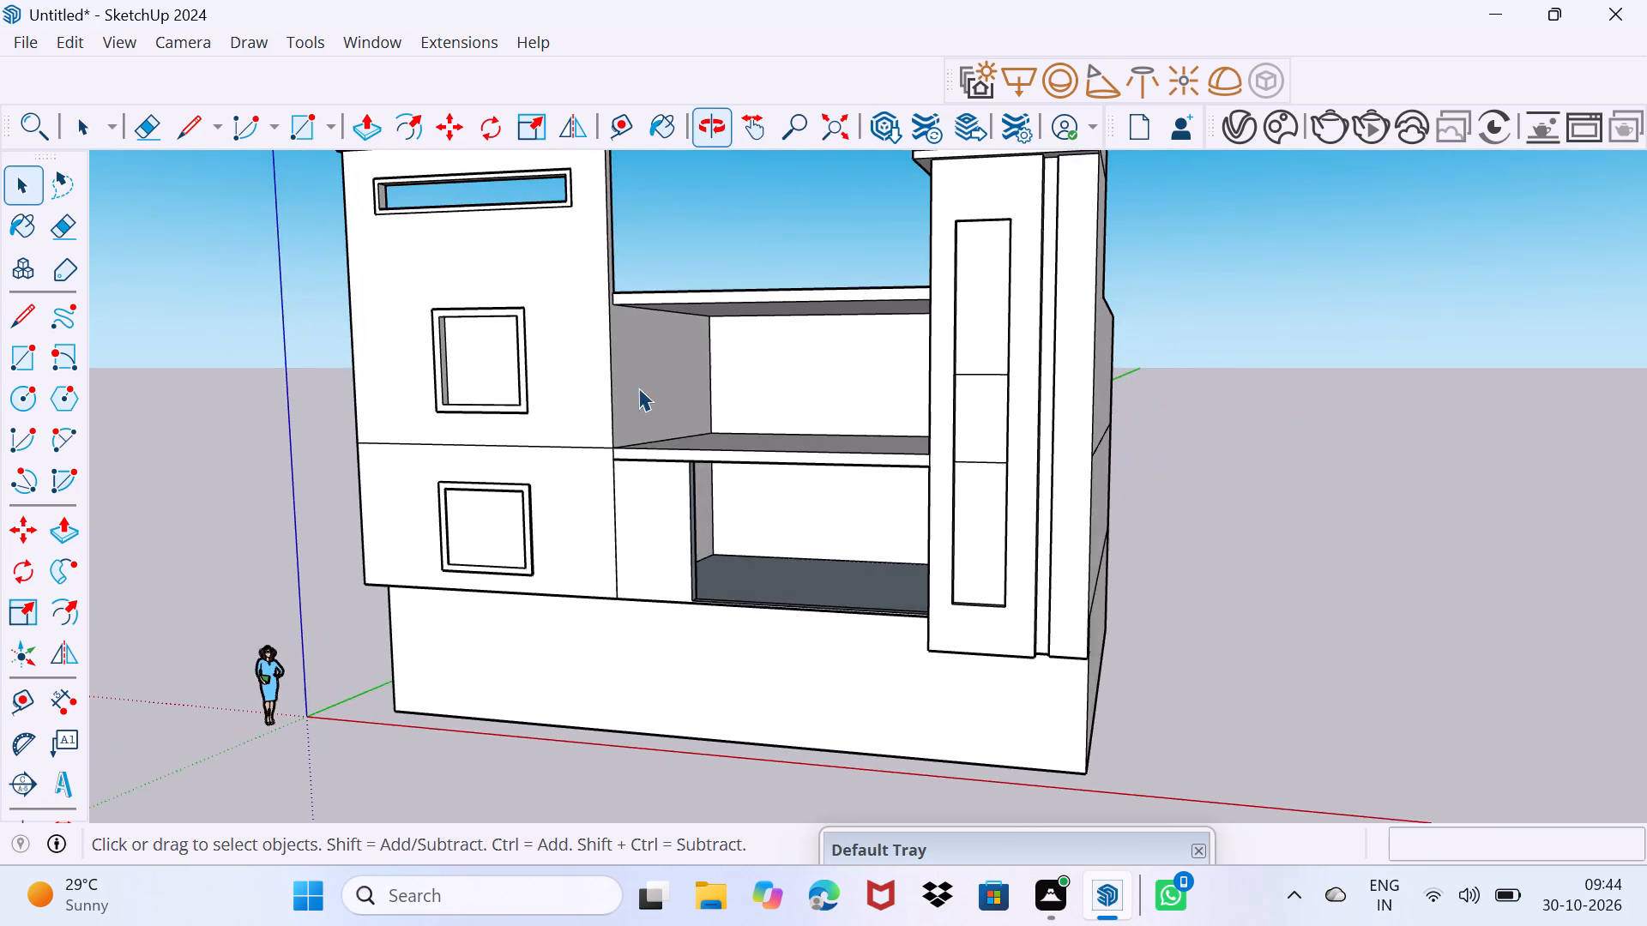
scroll(452, 384, up, 2)
middle_drag(458, 383, 657, 411)
scroll(694, 608, up, 2)
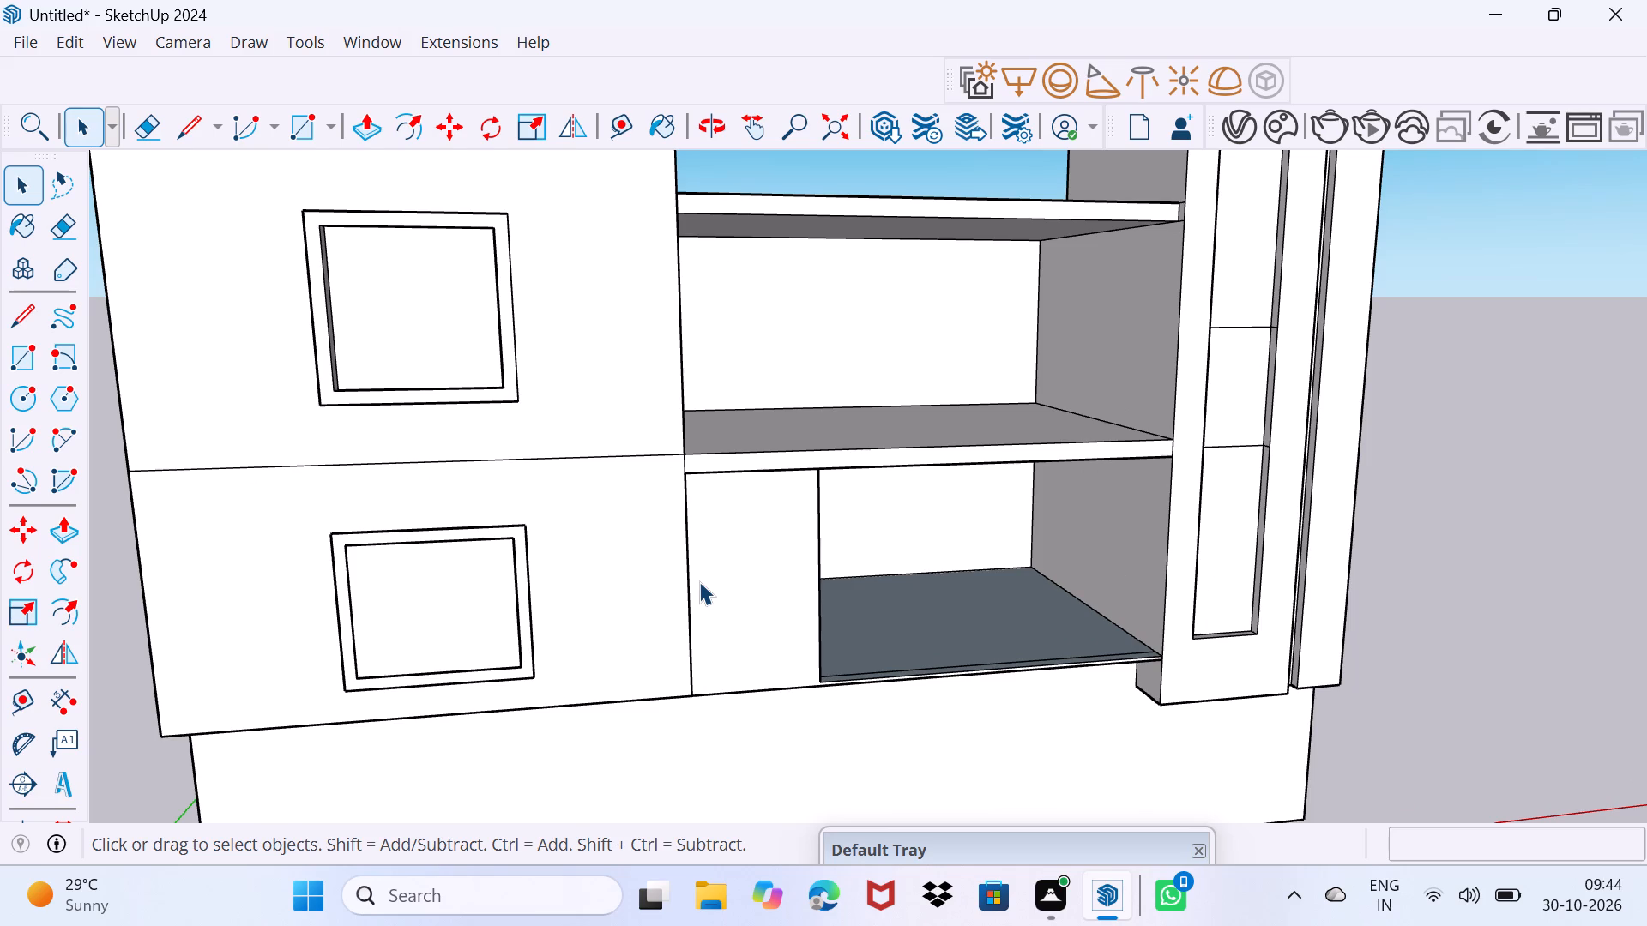
scroll(696, 597, down, 2)
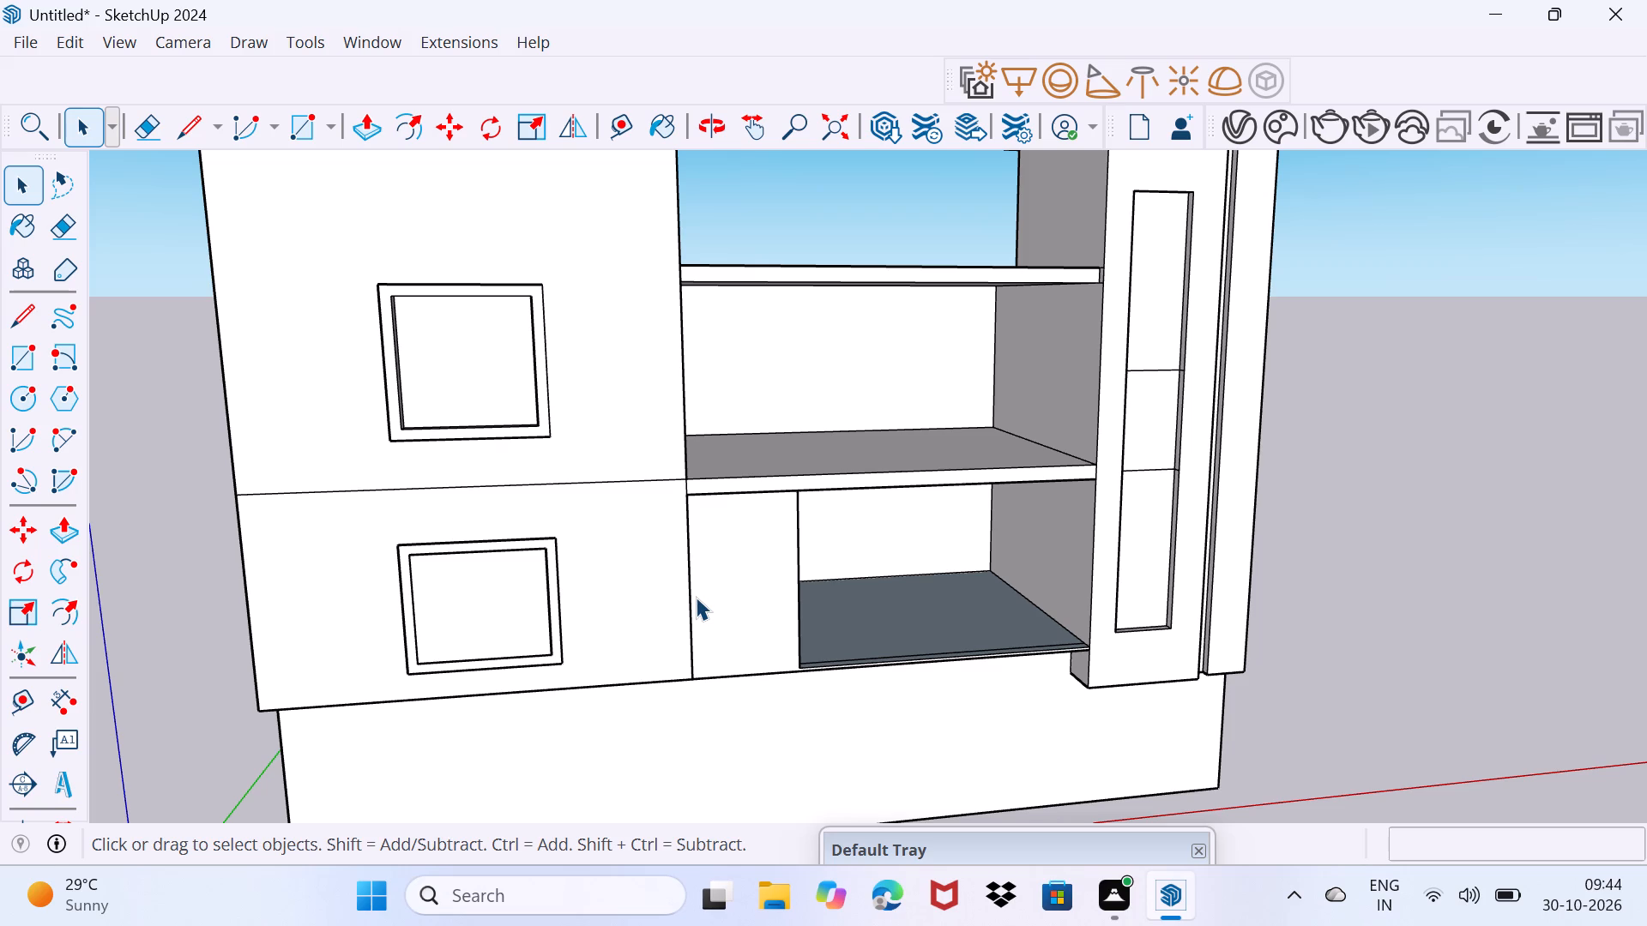
scroll(691, 678, up, 1)
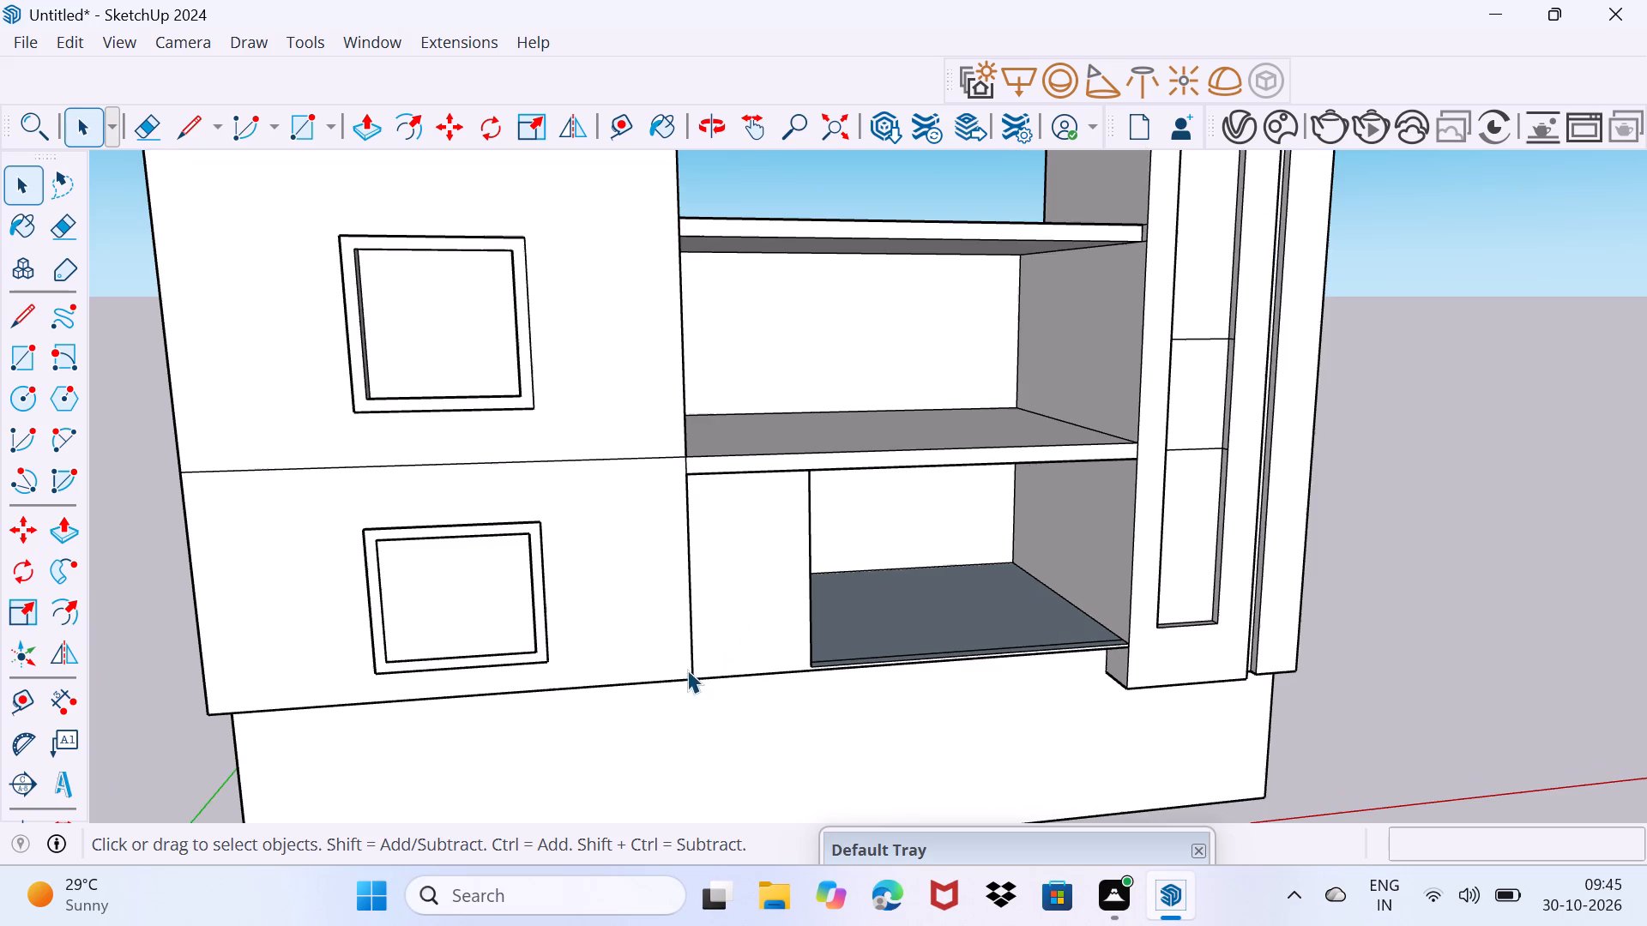
middle_drag(740, 534, 731, 581)
scroll(706, 475, up, 3)
Copy the front edge of the first-floor balcony floor 7" inward across the slab.
middle_drag(807, 468, 513, 601)
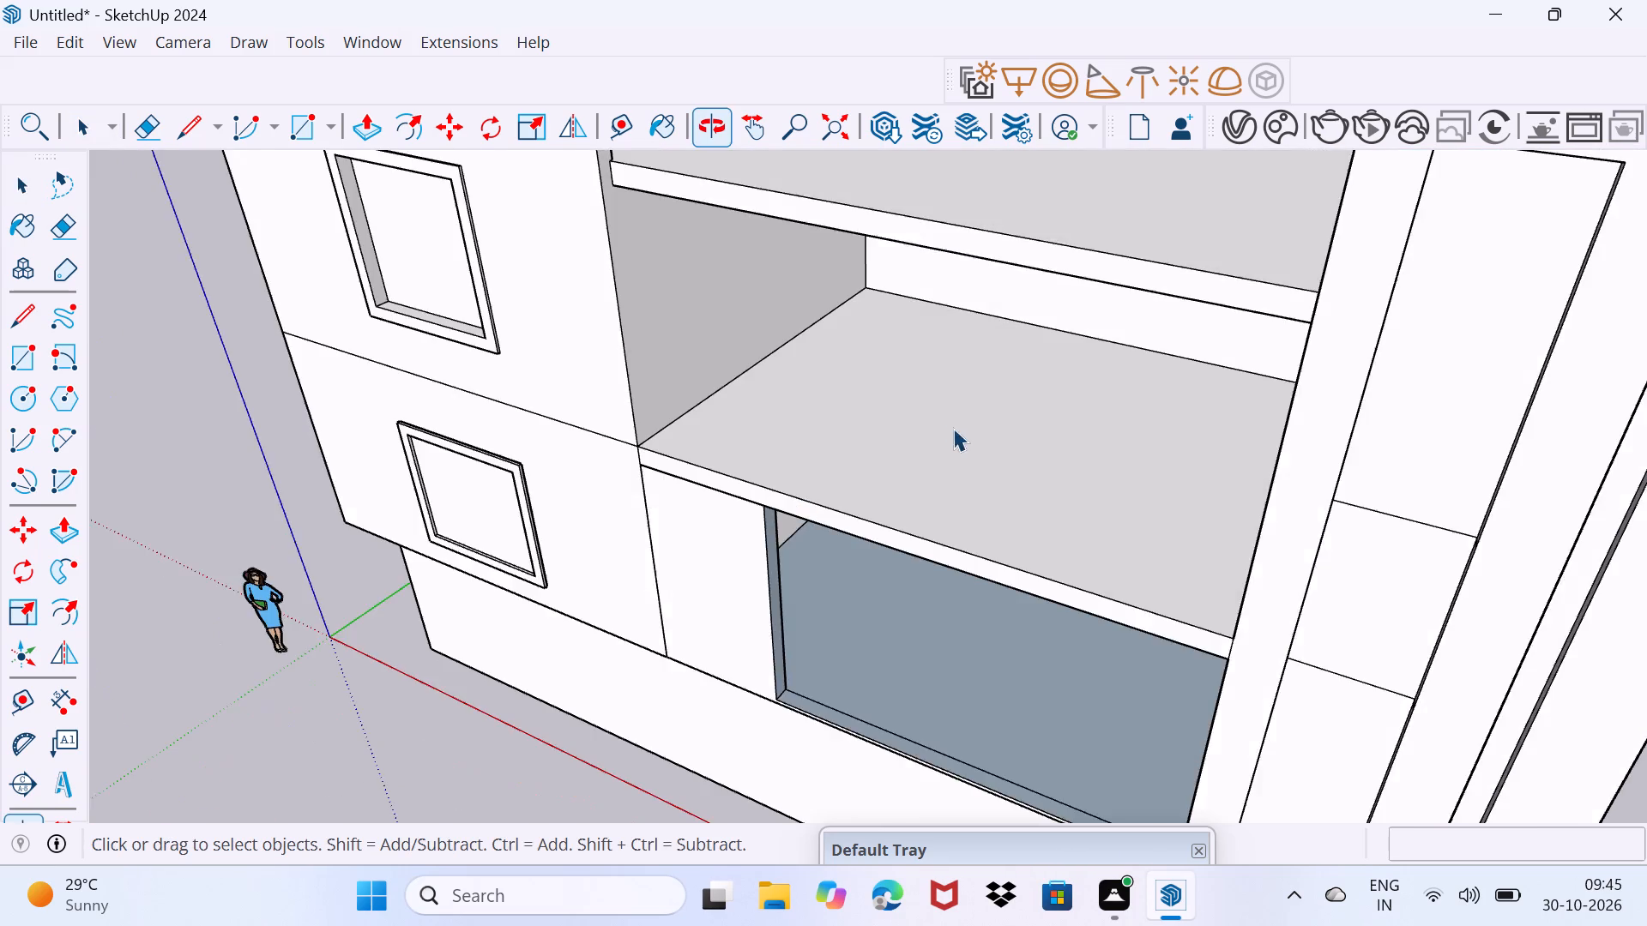
scroll(930, 419, up, 4)
middle_drag(747, 527, 719, 548)
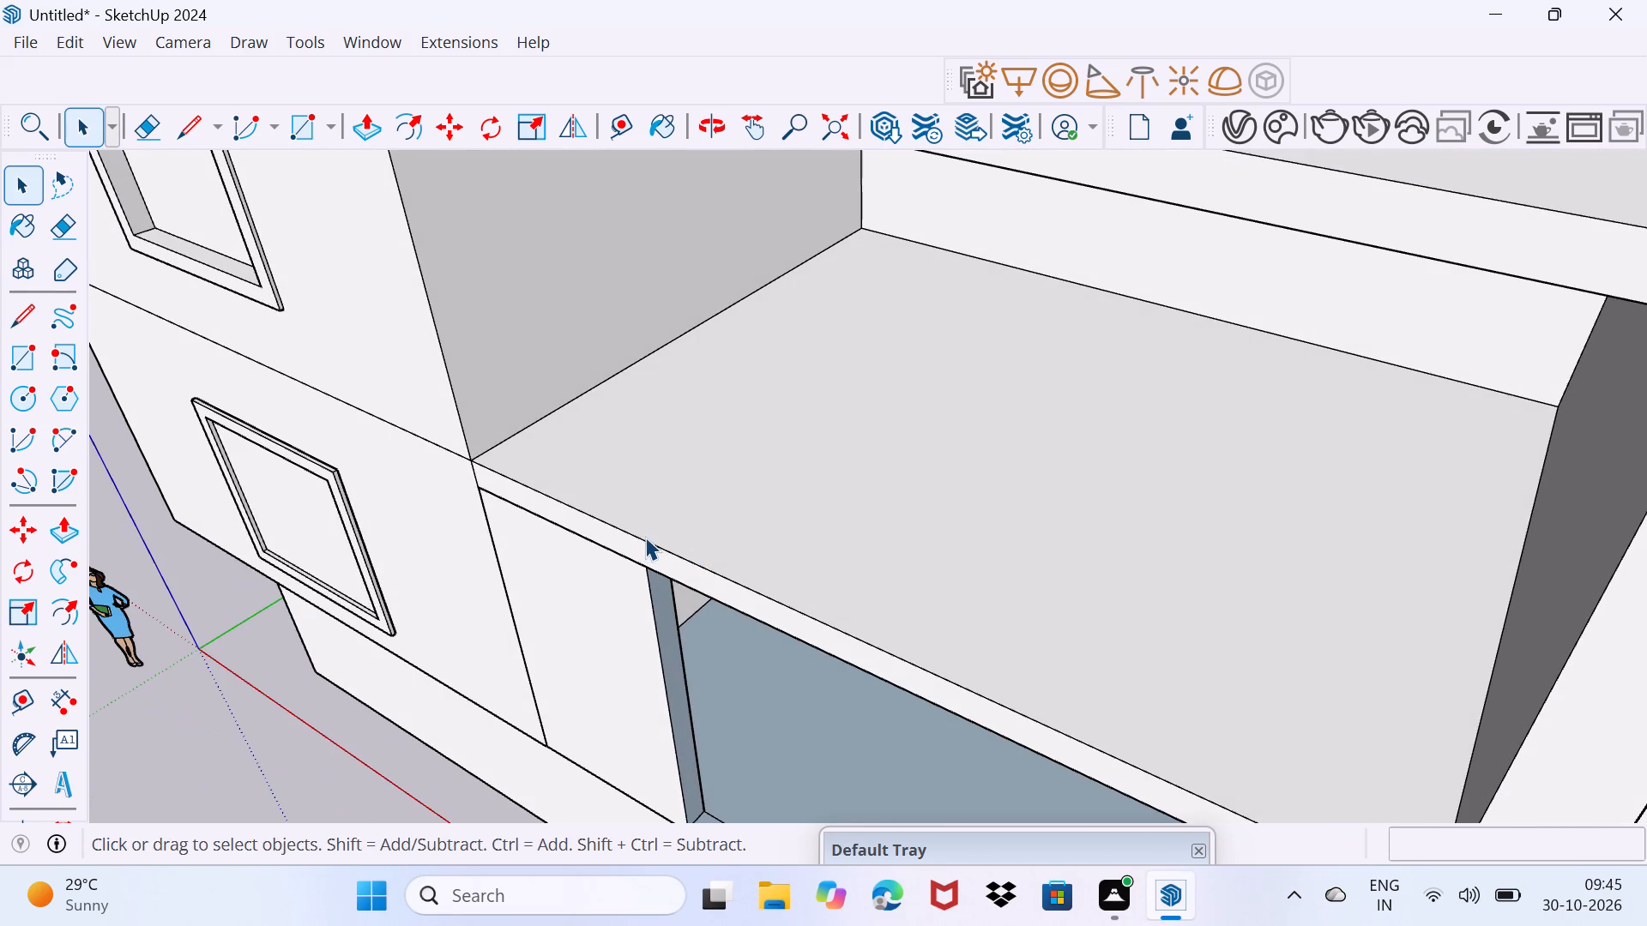
click(645, 537)
key(m)
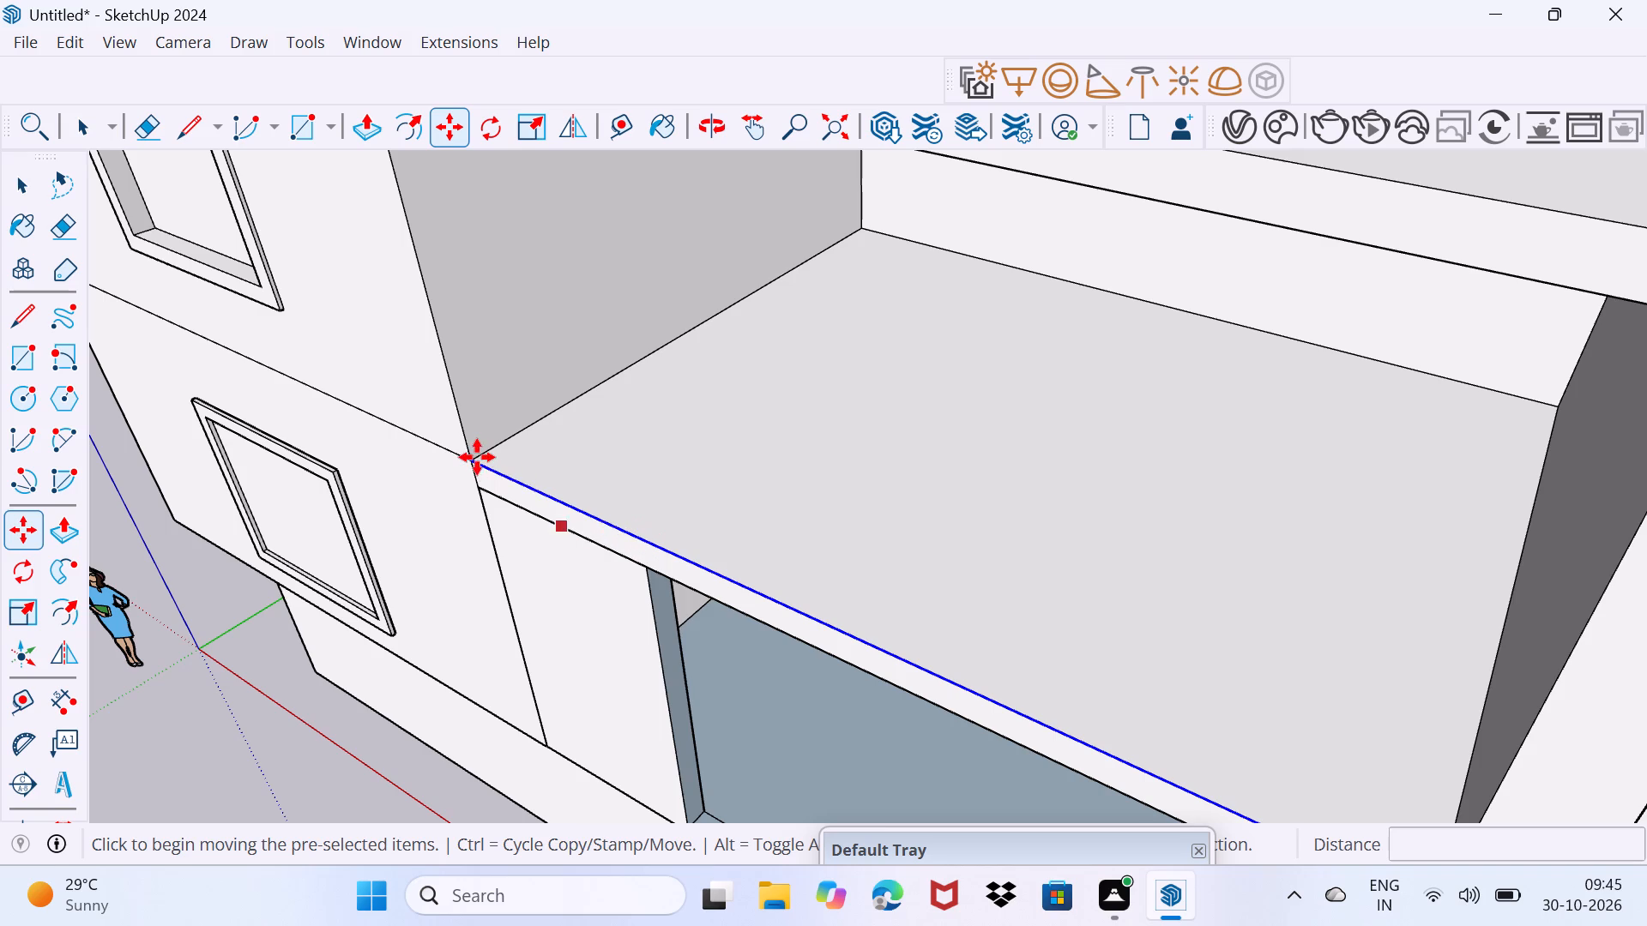
click(476, 457)
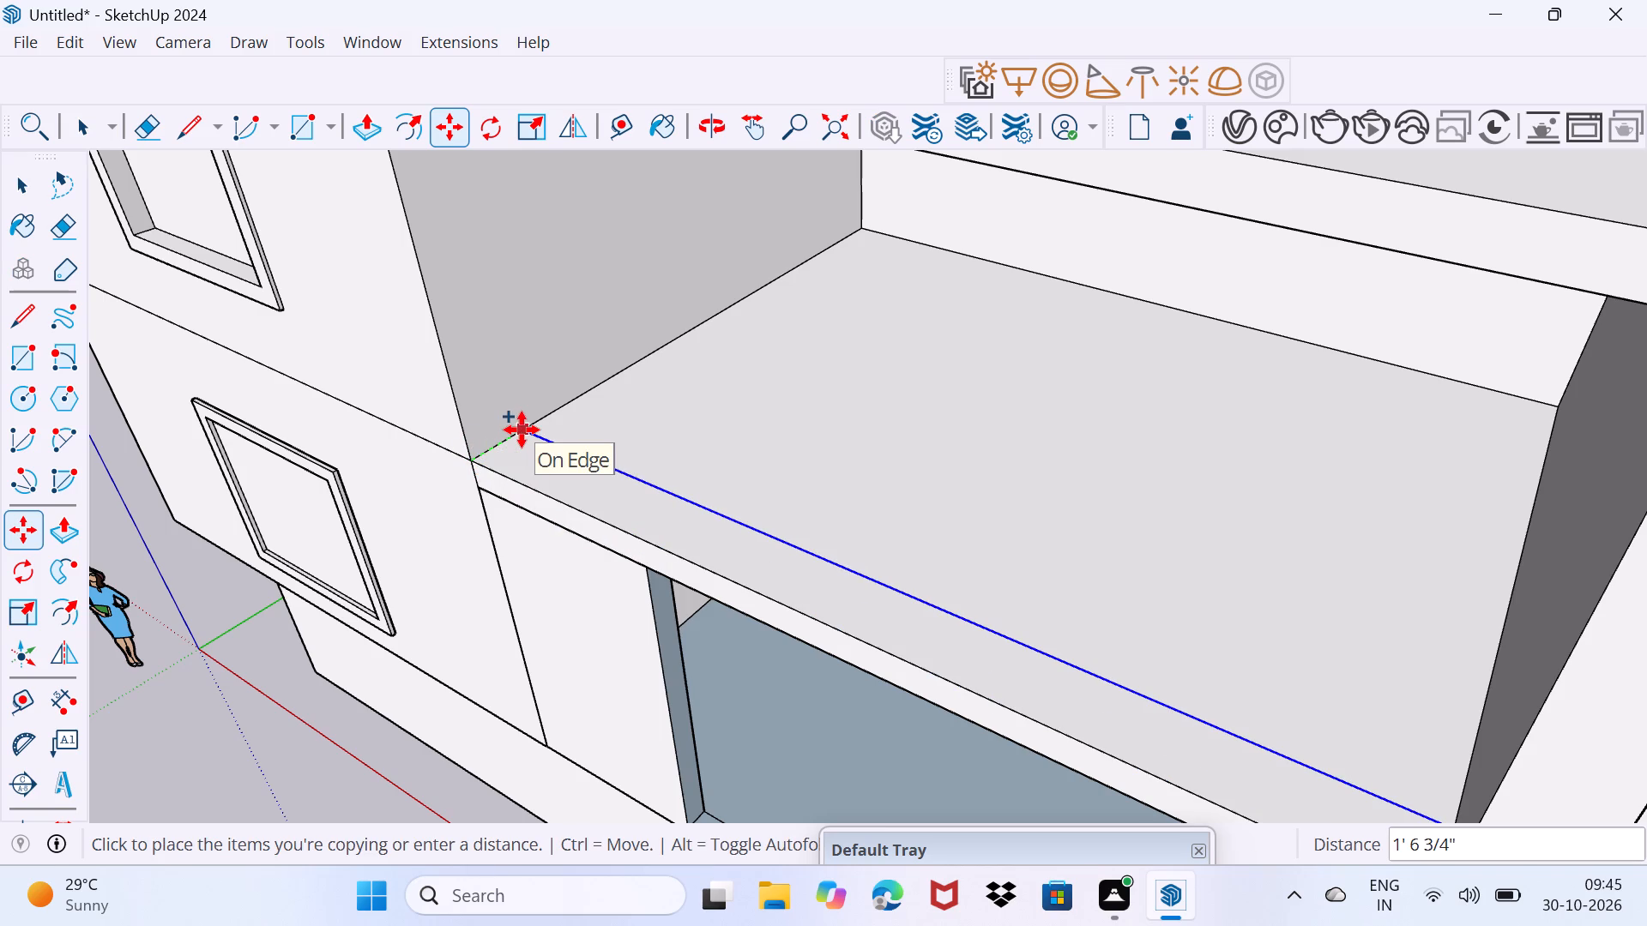
text(7")
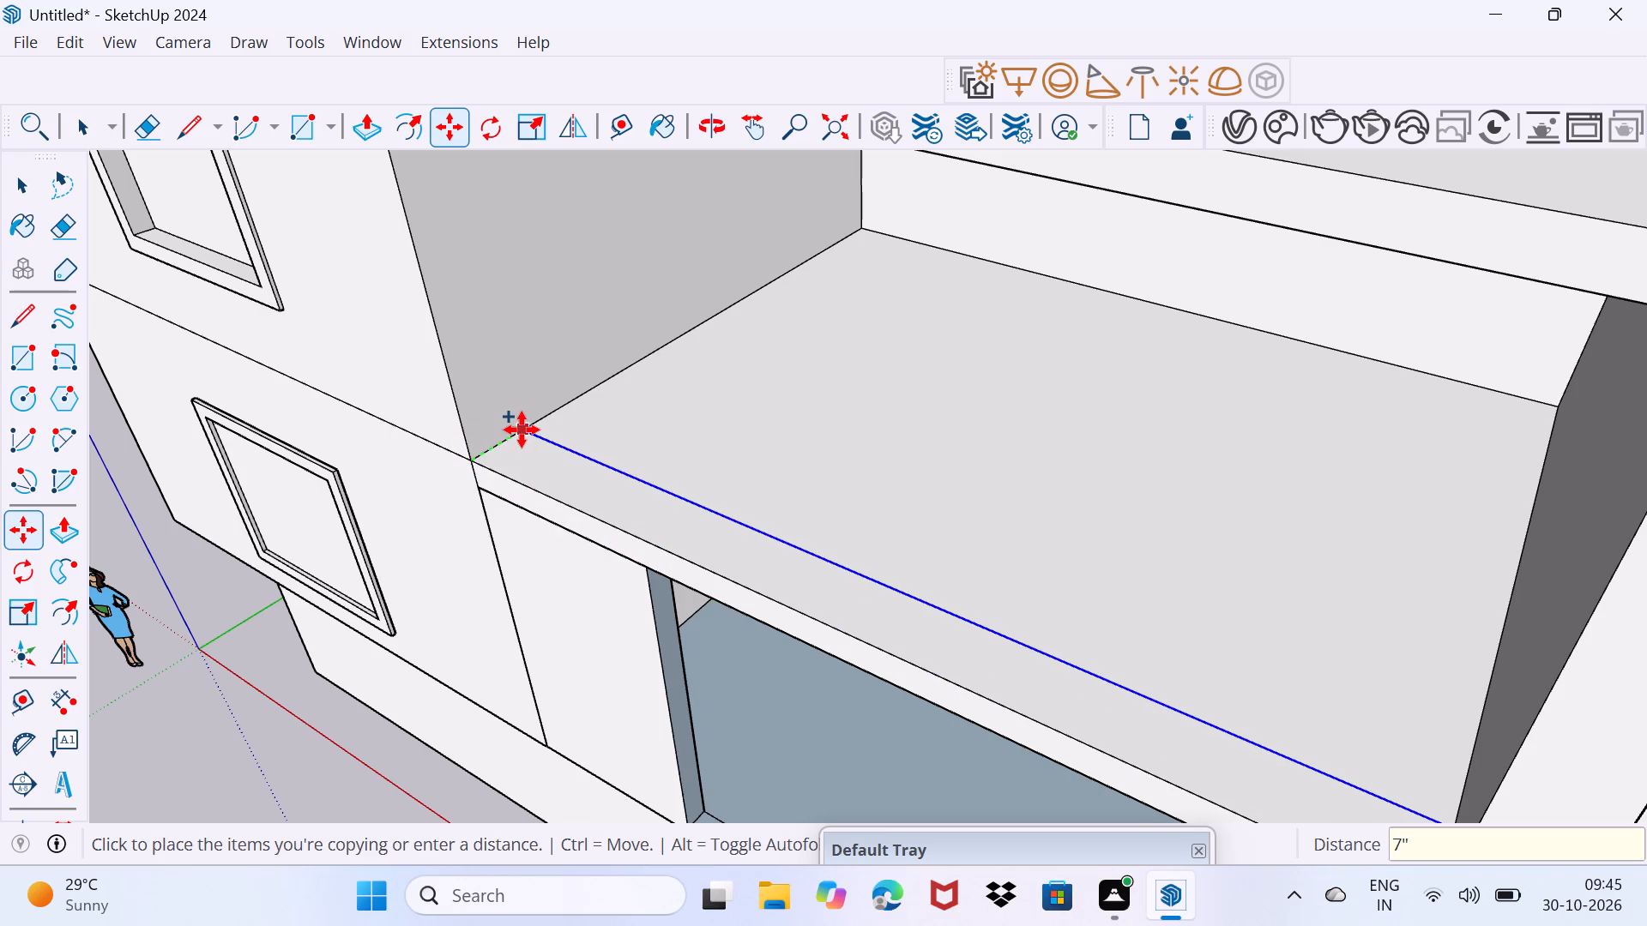
key(Return)
key(space)
Draw a short line across the 7" strip on the balcony slab, near the inner edge of the pier below.
drag(543, 548, 605, 486)
scroll(564, 509, up, 3)
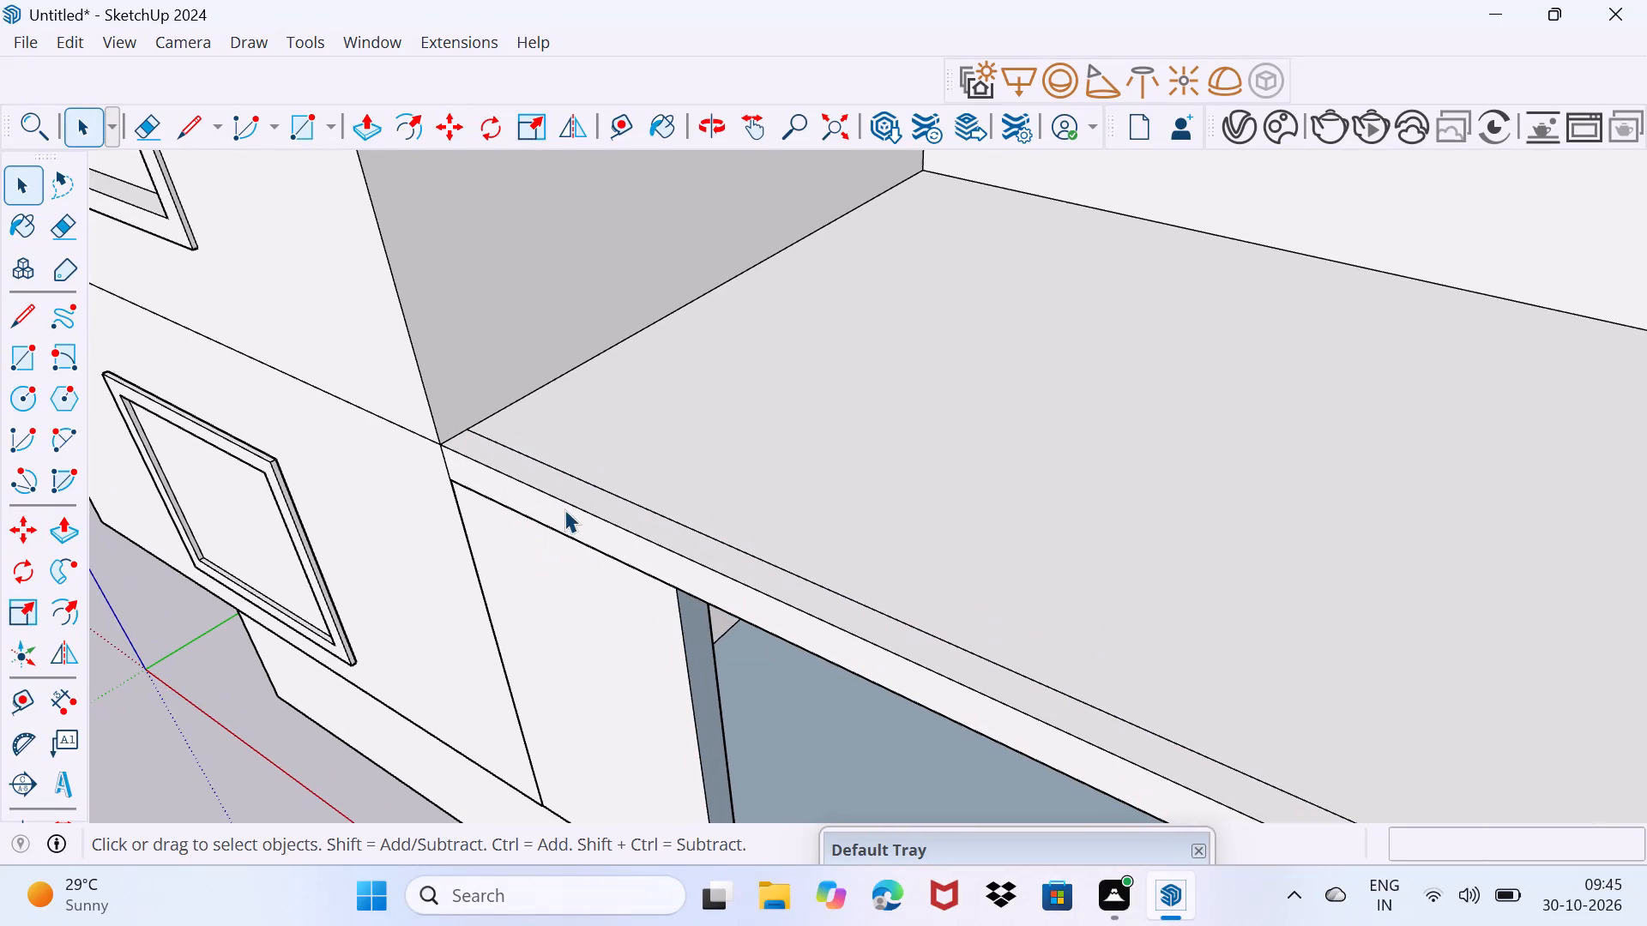
middle_drag(709, 639, 745, 605)
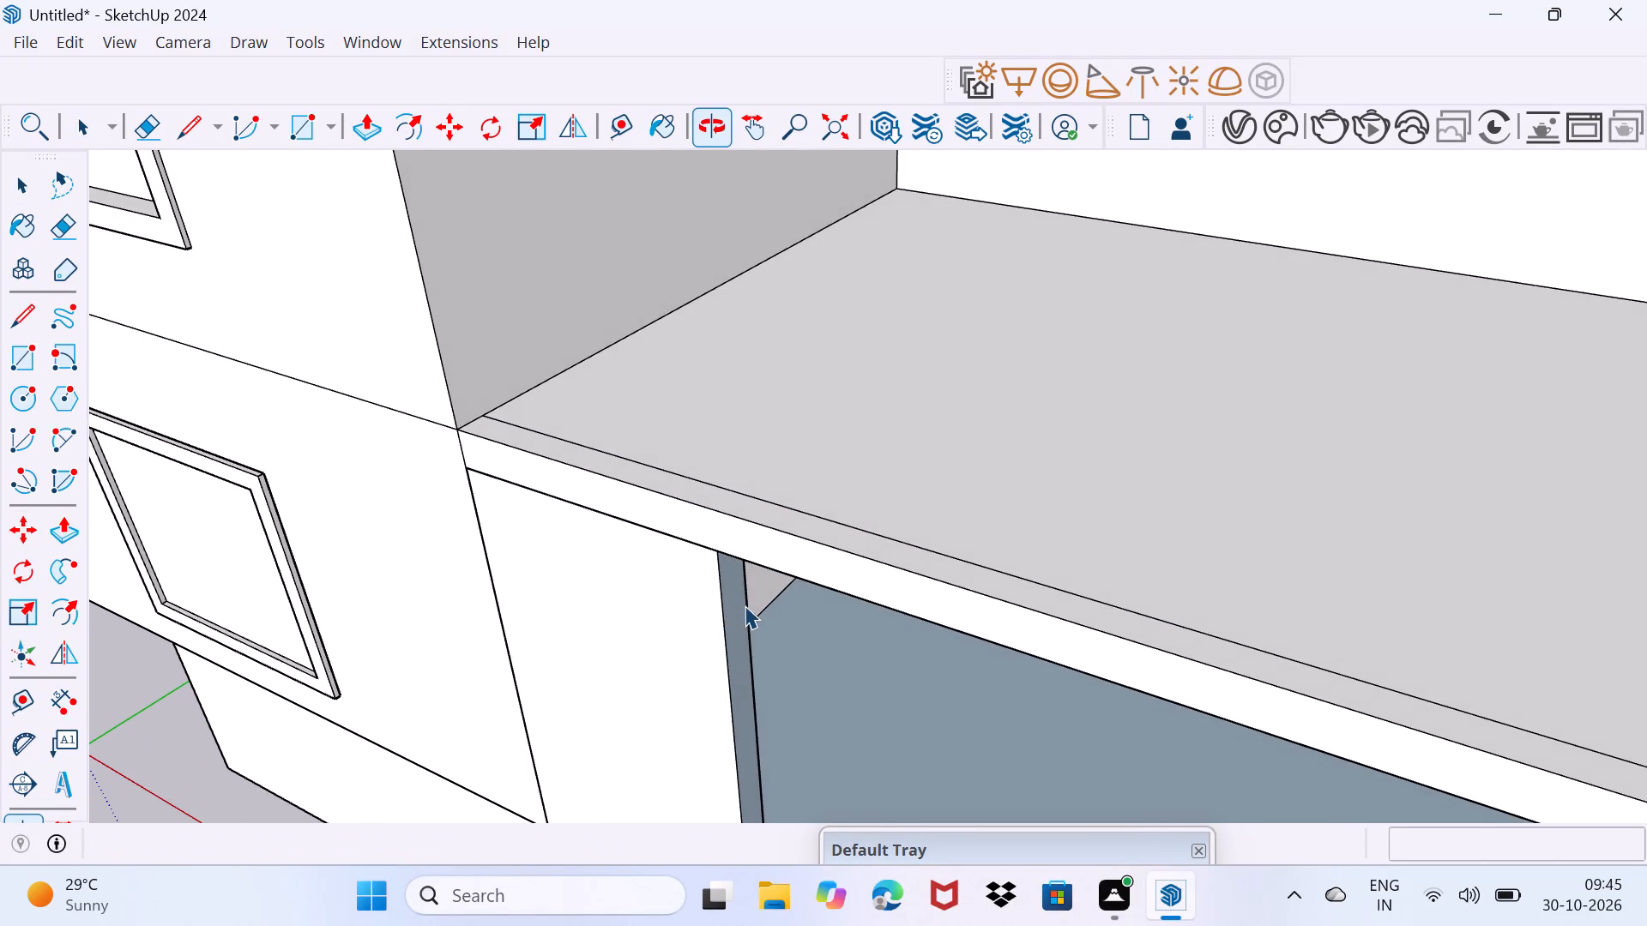
key(l)
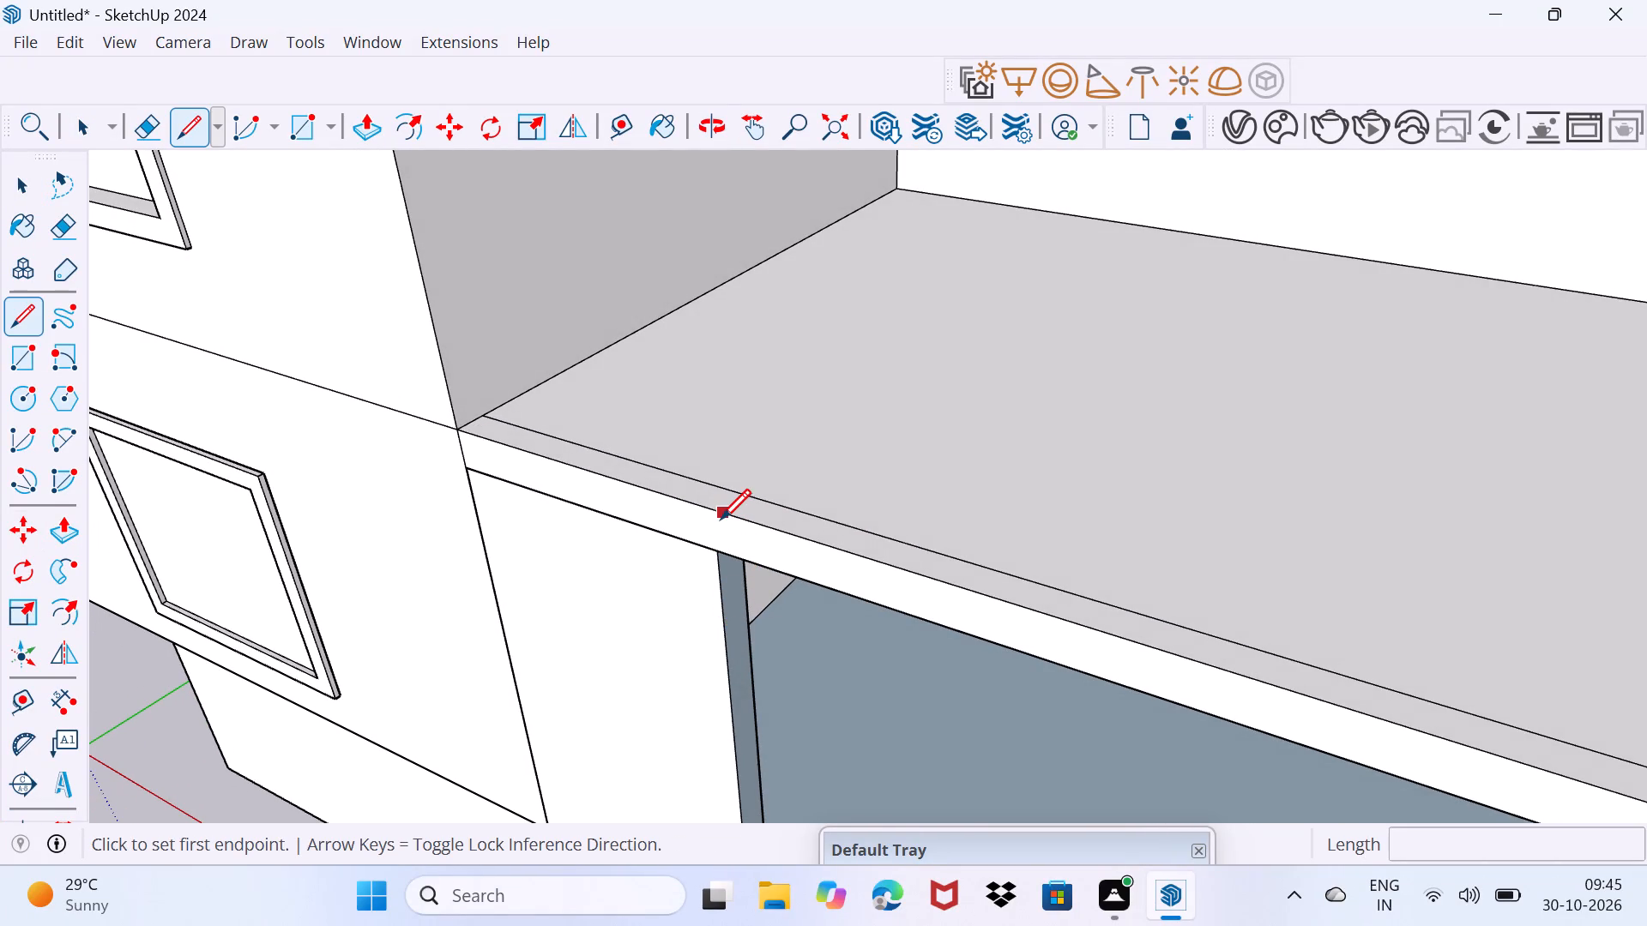
click(721, 517)
click(743, 493)
key(space)
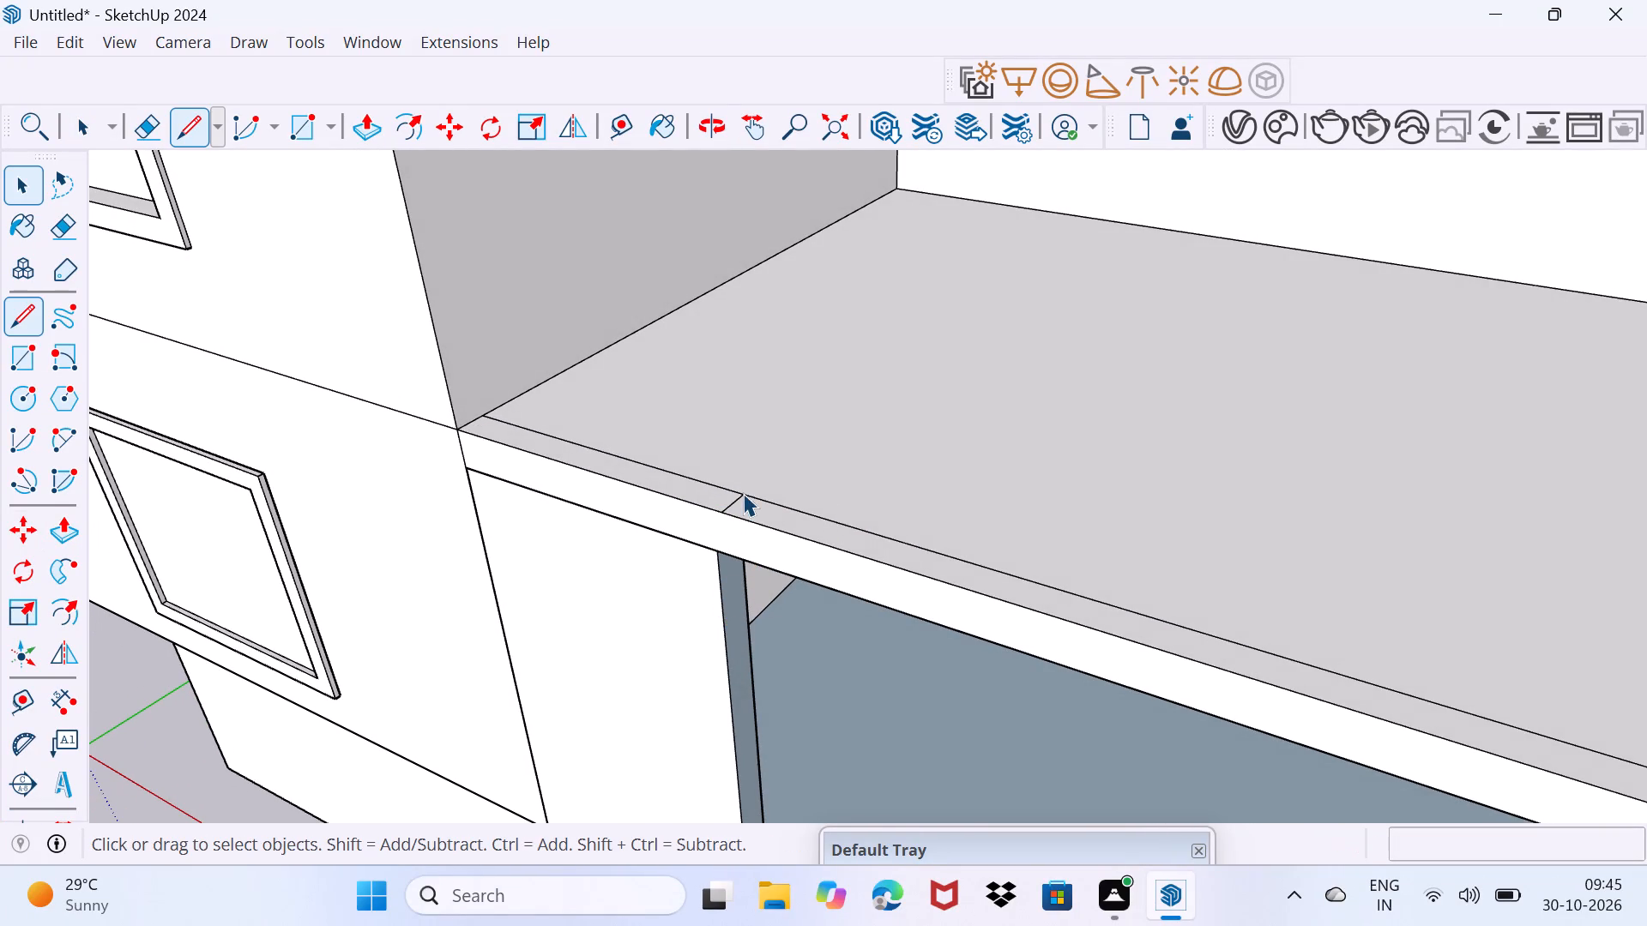
Push/Pull the short strip section beside the windowed wall up 4' as a parapet.
click(676, 489)
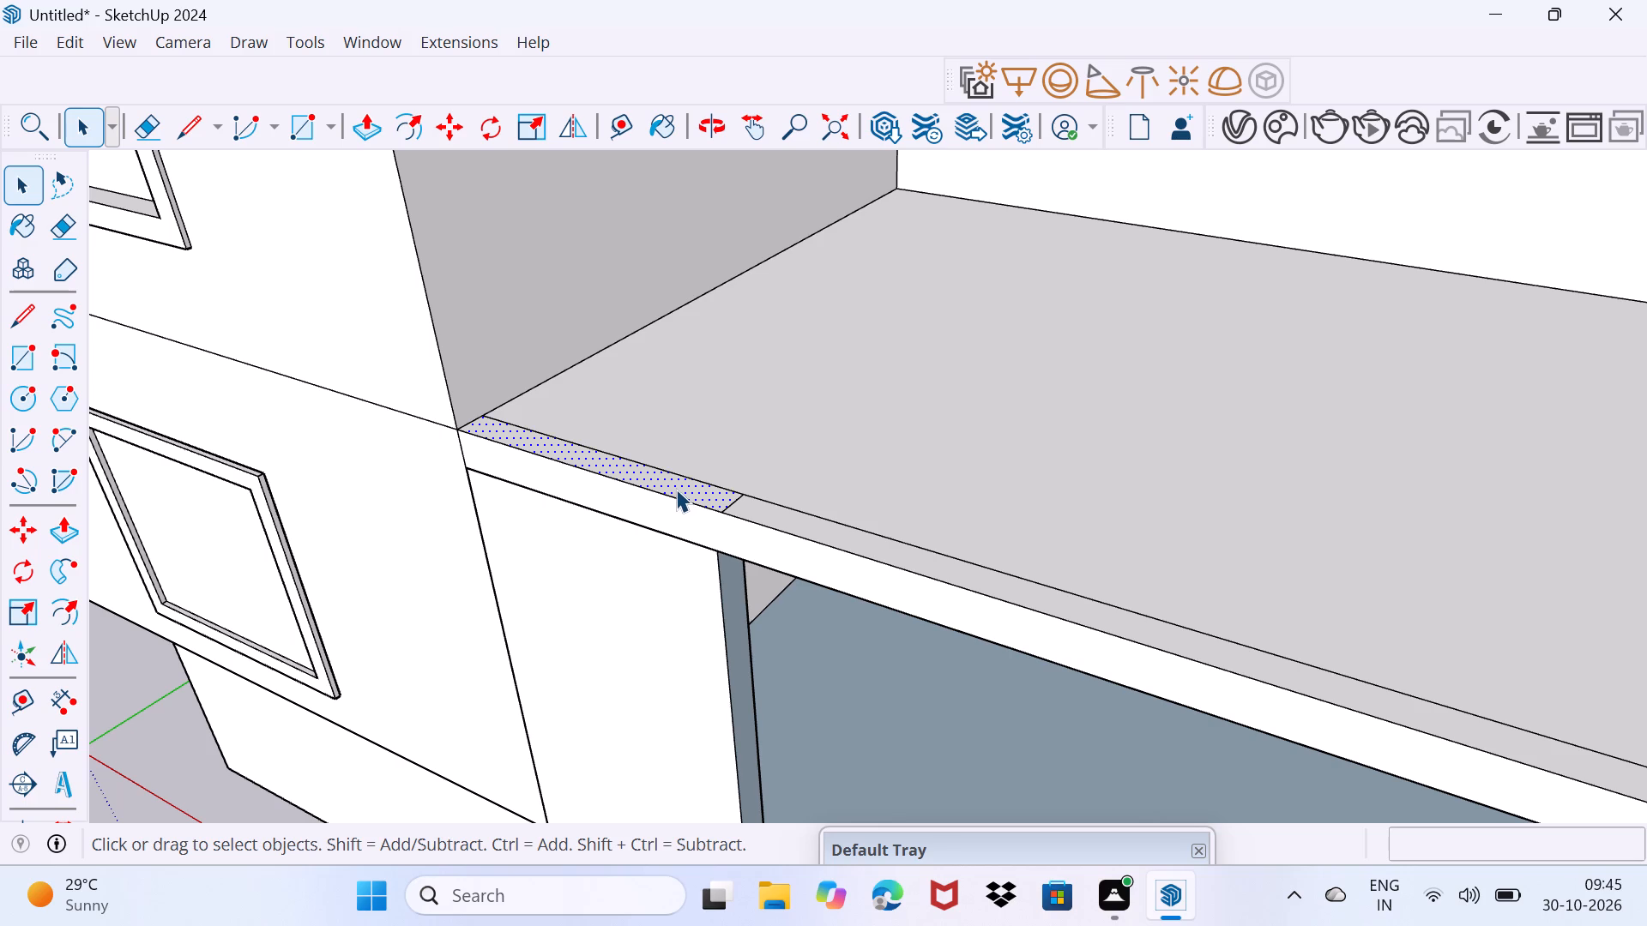
key(p)
click(676, 489)
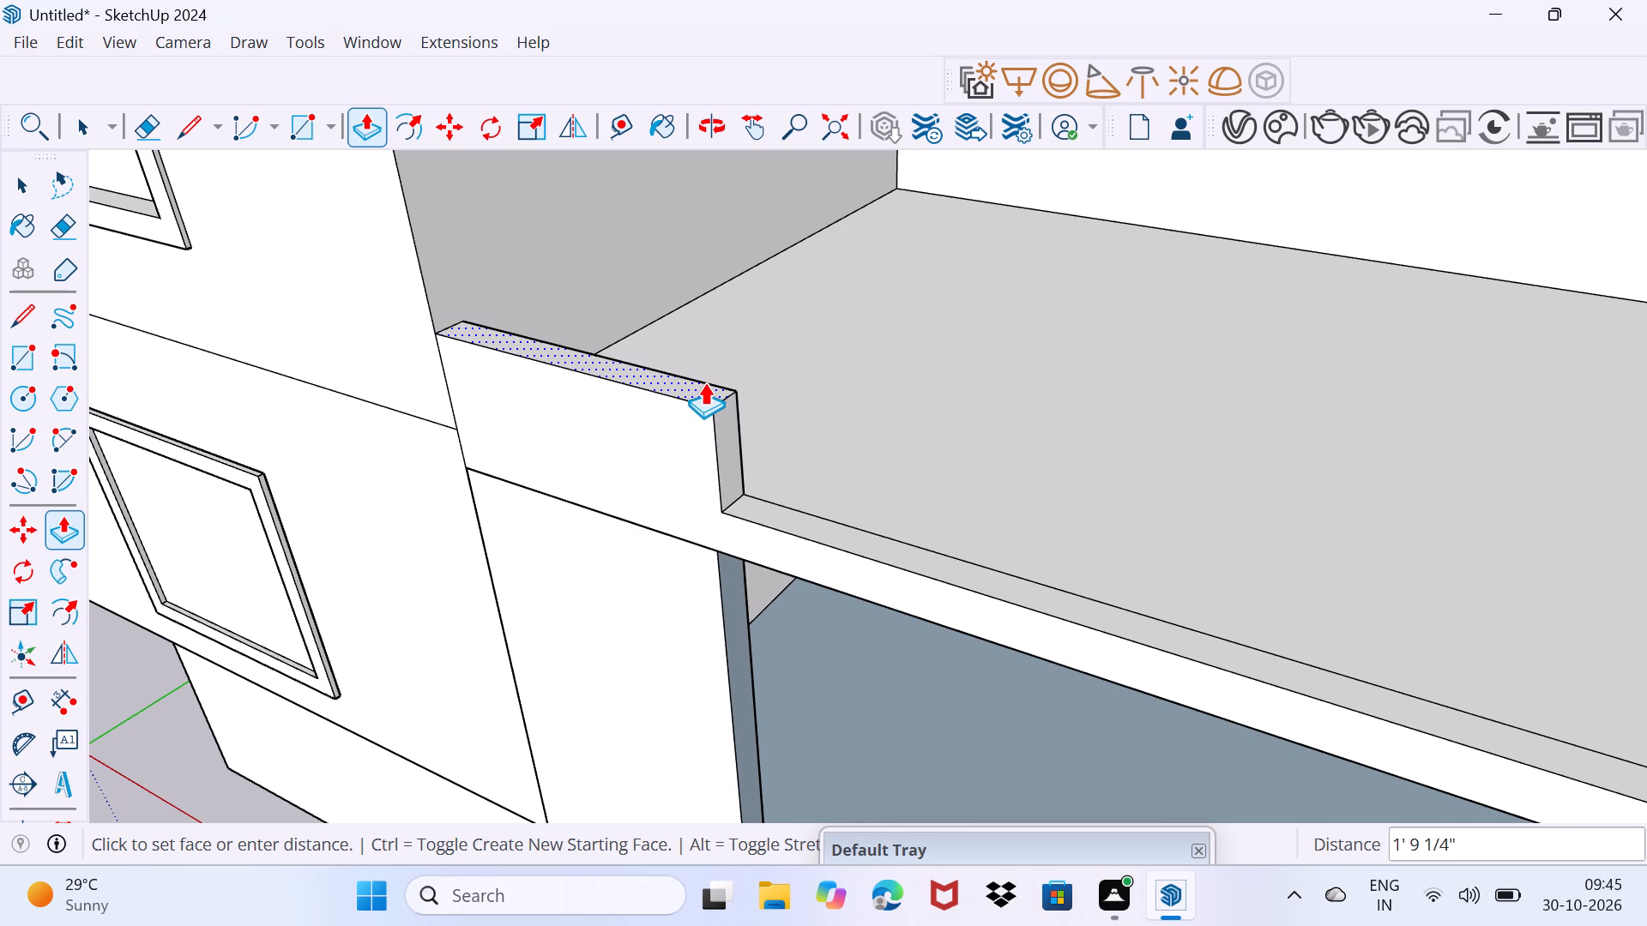
shift+middle_drag(704, 382, 723, 532)
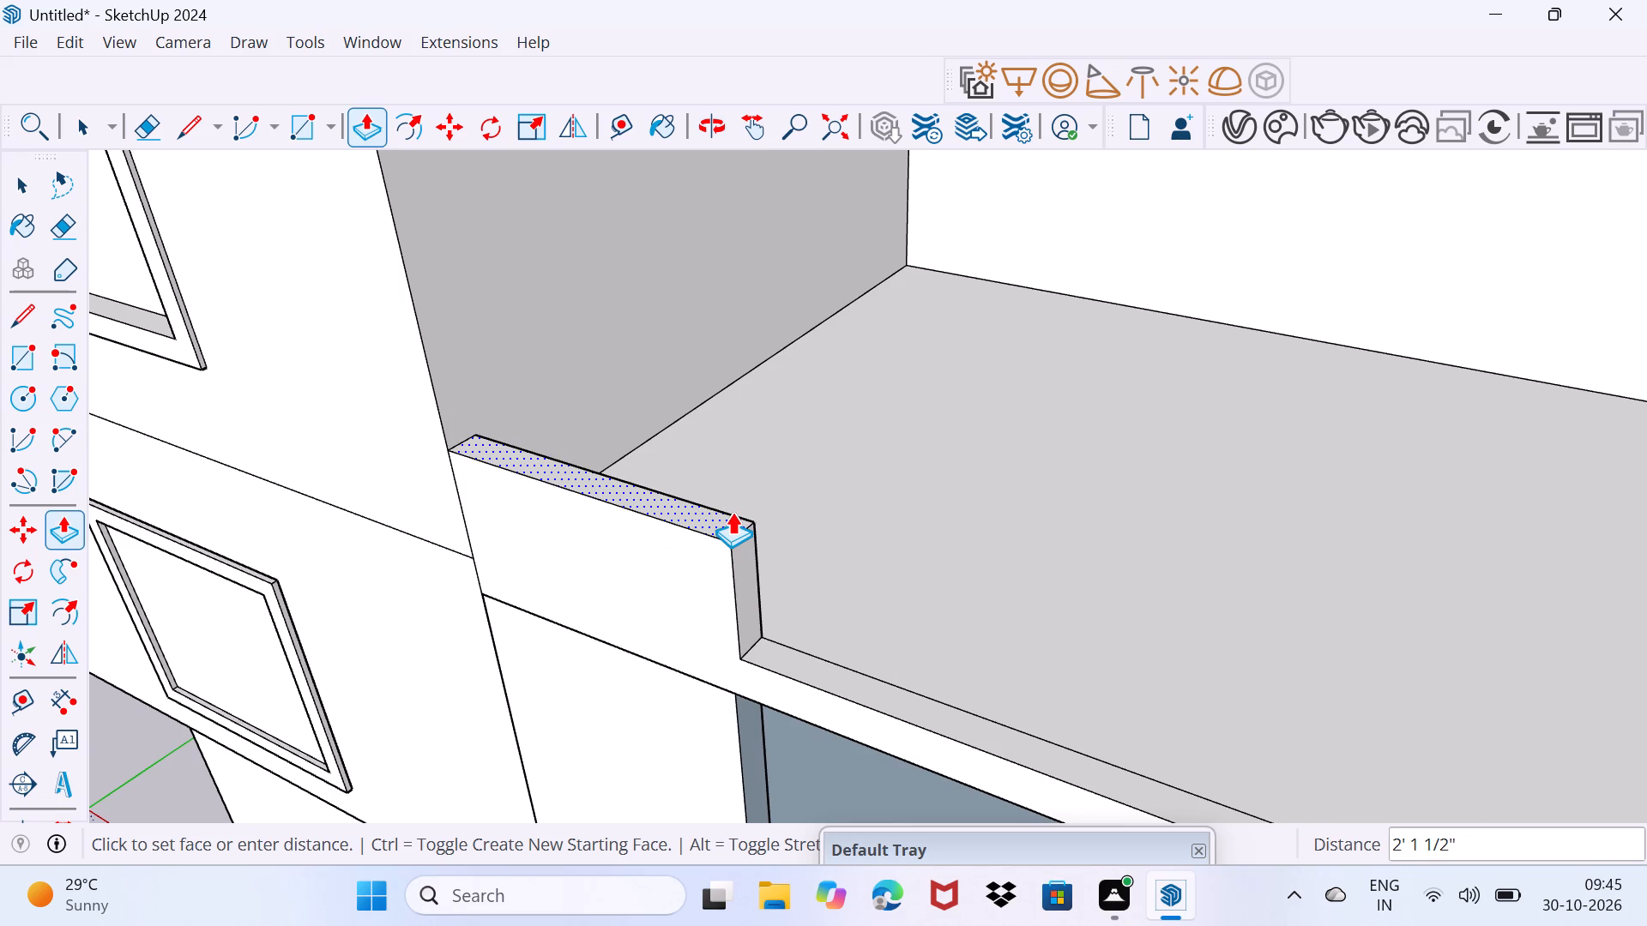
key(4)
key(apostrophe)
key(Return)
Extend the parapet's free end further along the front edge of the balcony slab.
scroll(765, 605, down, 1)
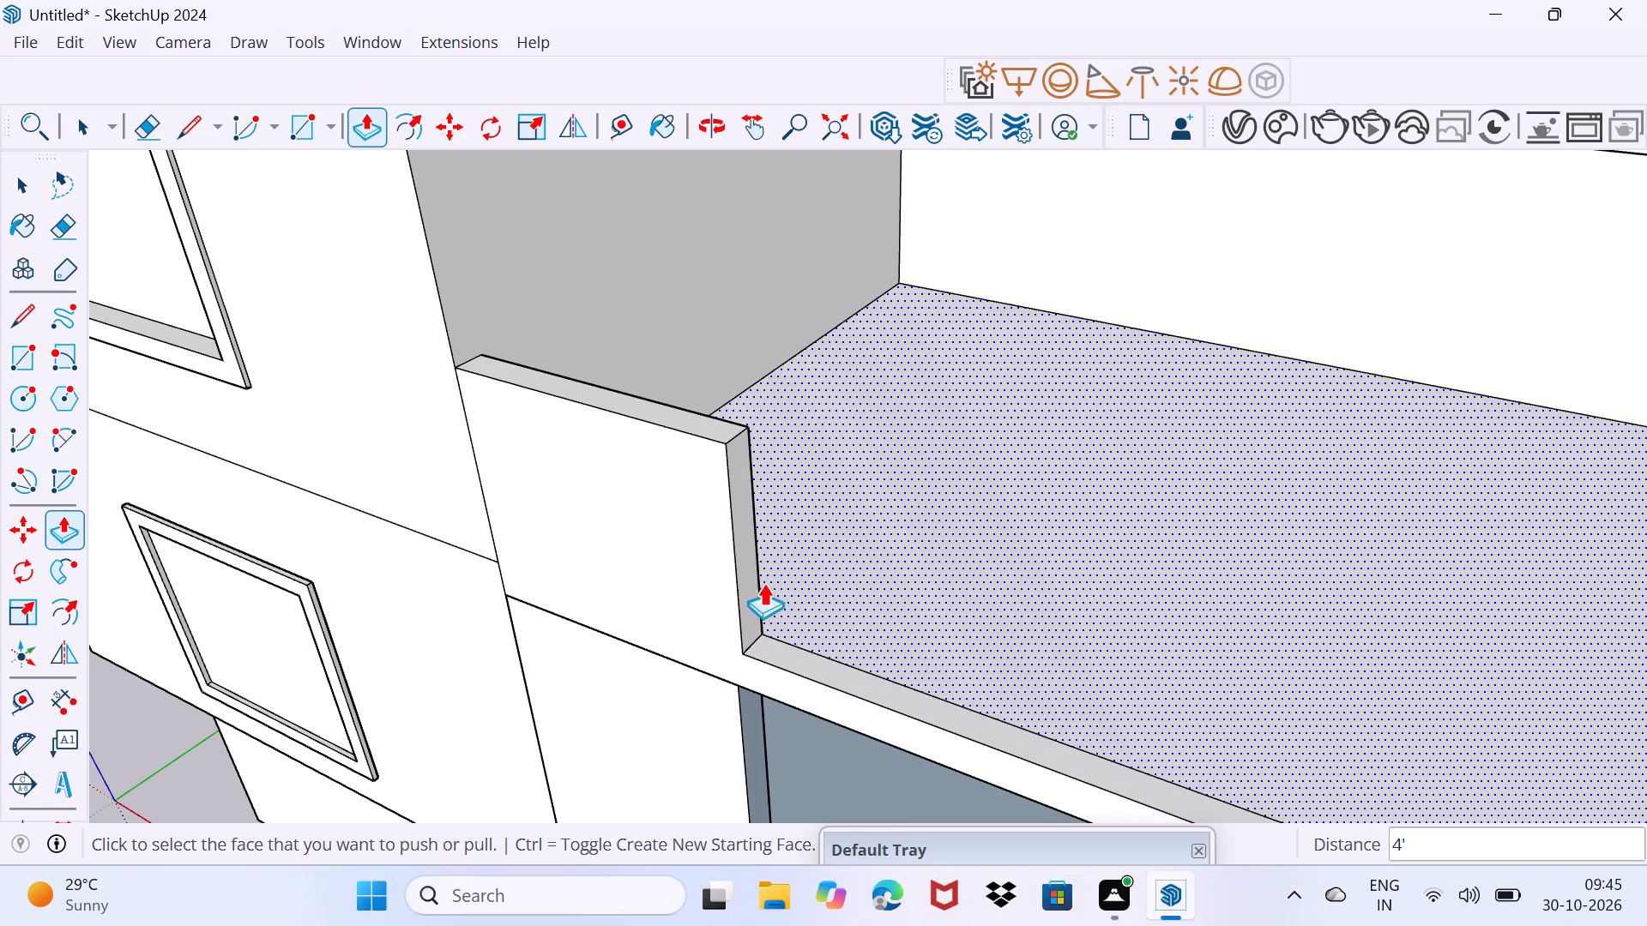
middle_drag(730, 597, 727, 613)
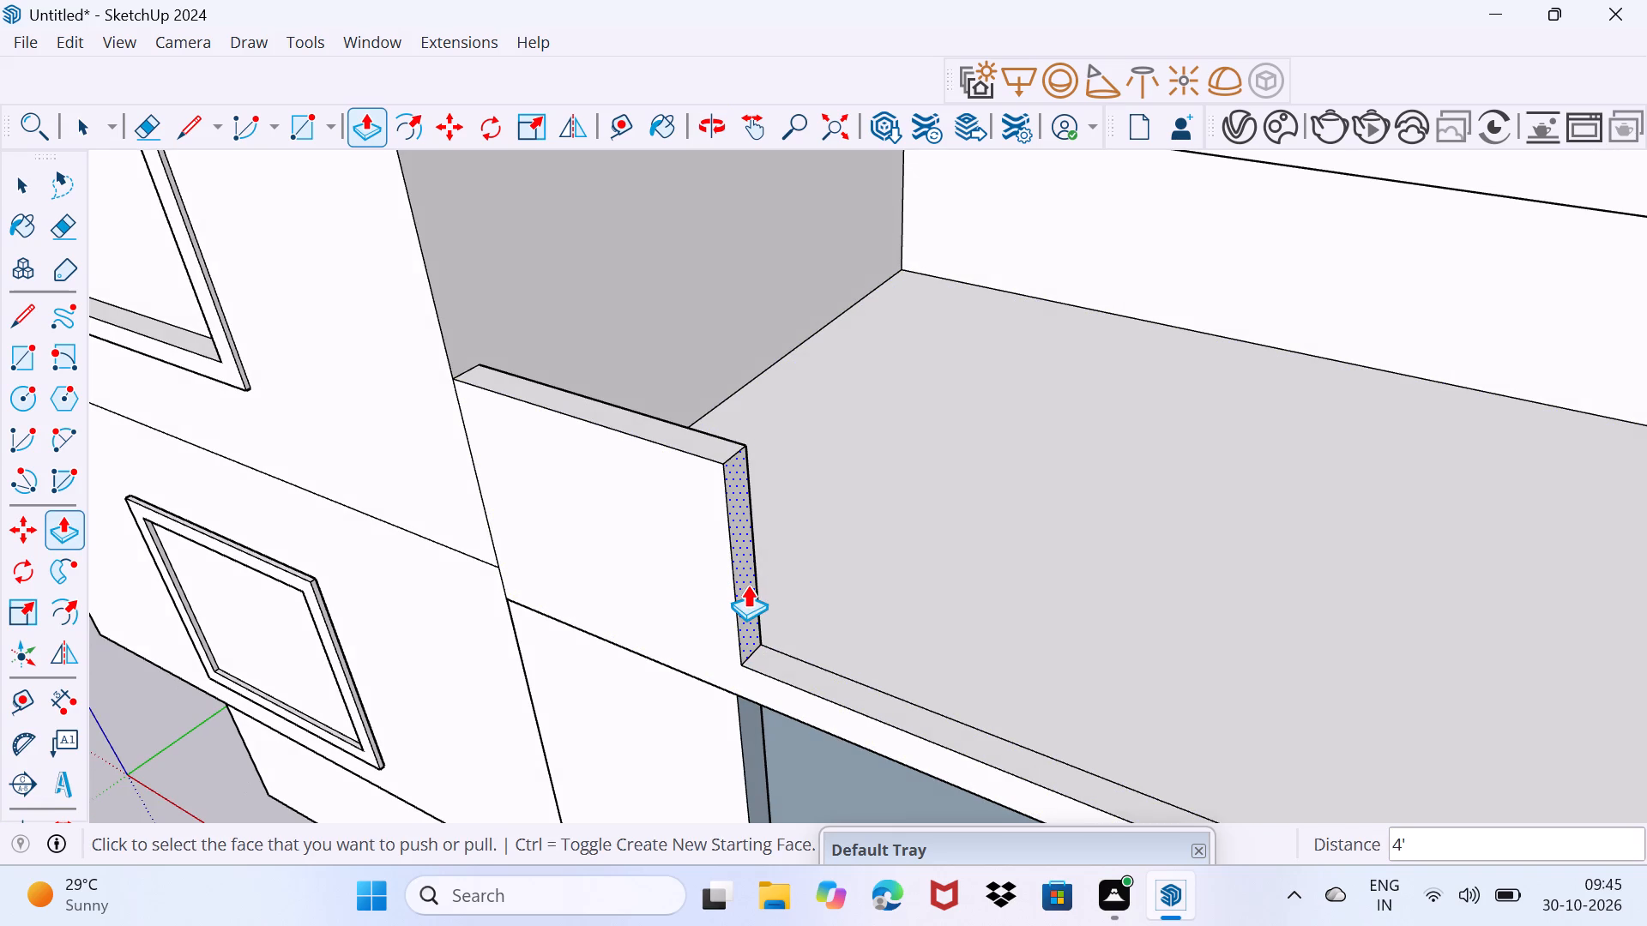
click(747, 585)
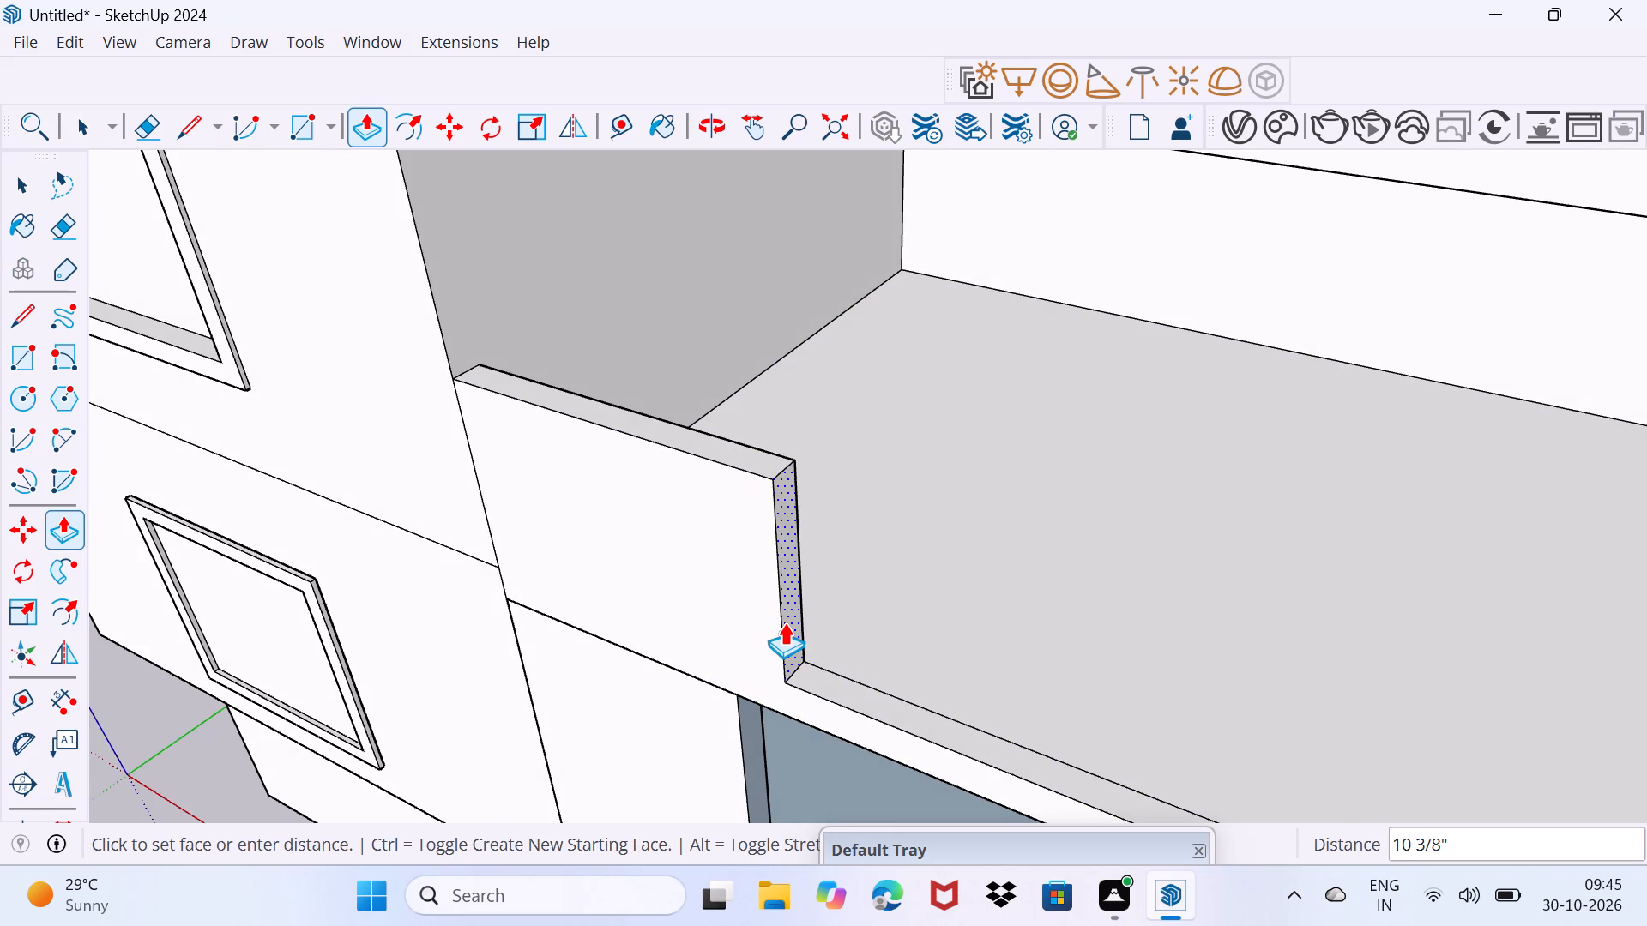
click(831, 661)
key(space)
drag(817, 695, 856, 653)
middle_drag(808, 694, 809, 694)
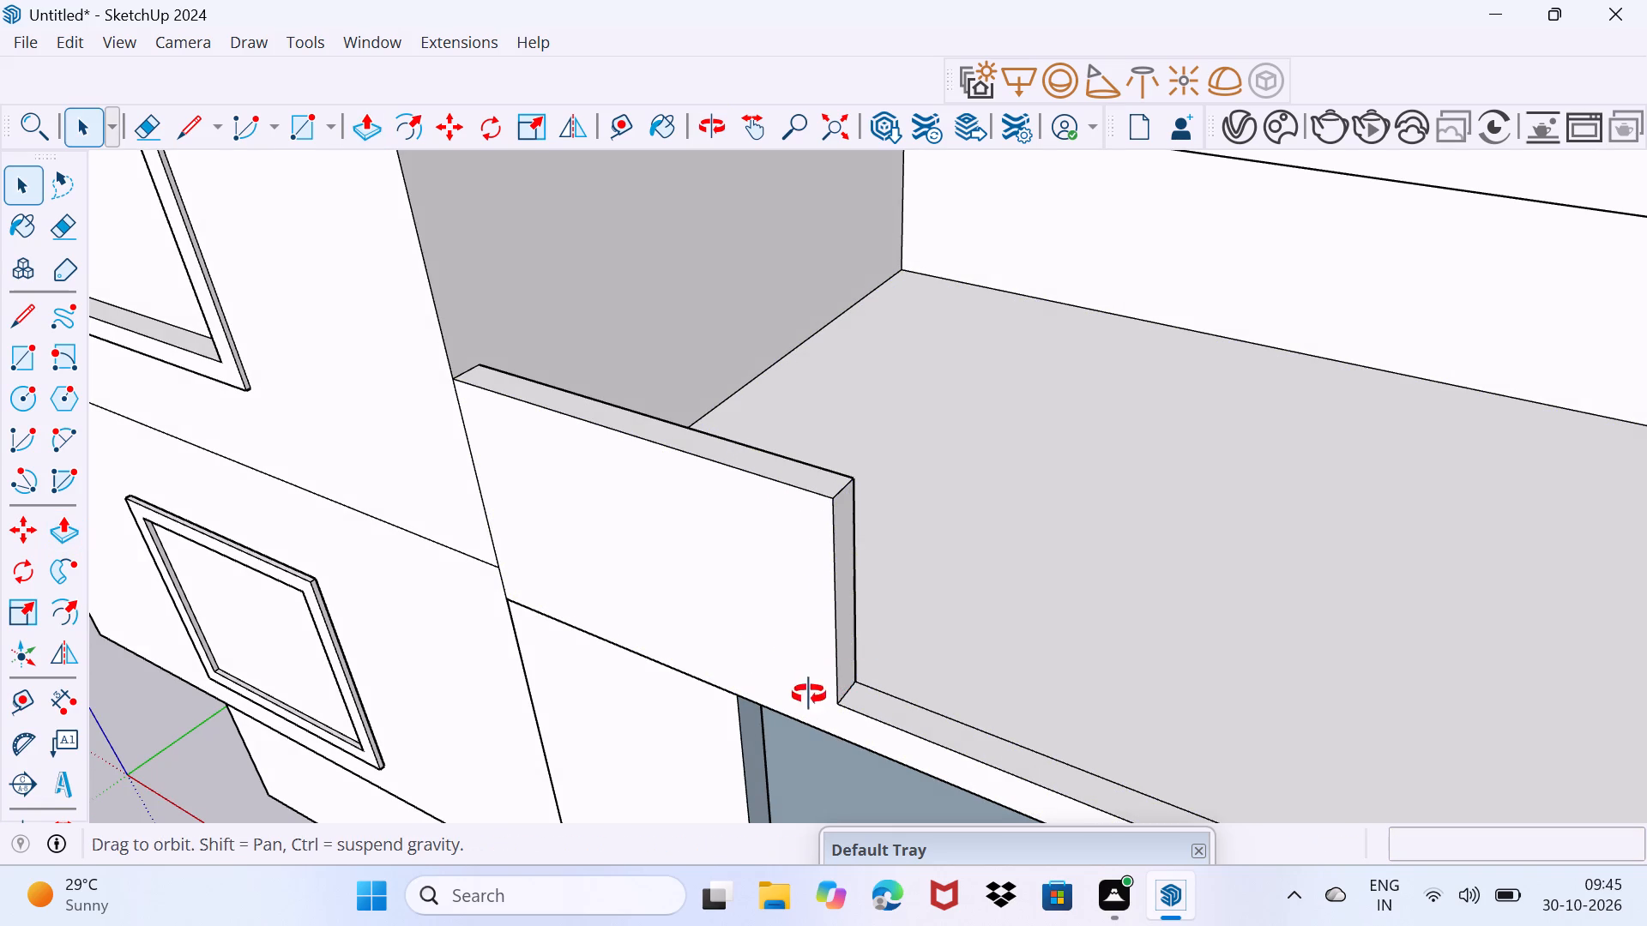
Lower the top face of the balcony parapet slightly with Push/Pull.
middle_drag(809, 694, 951, 417)
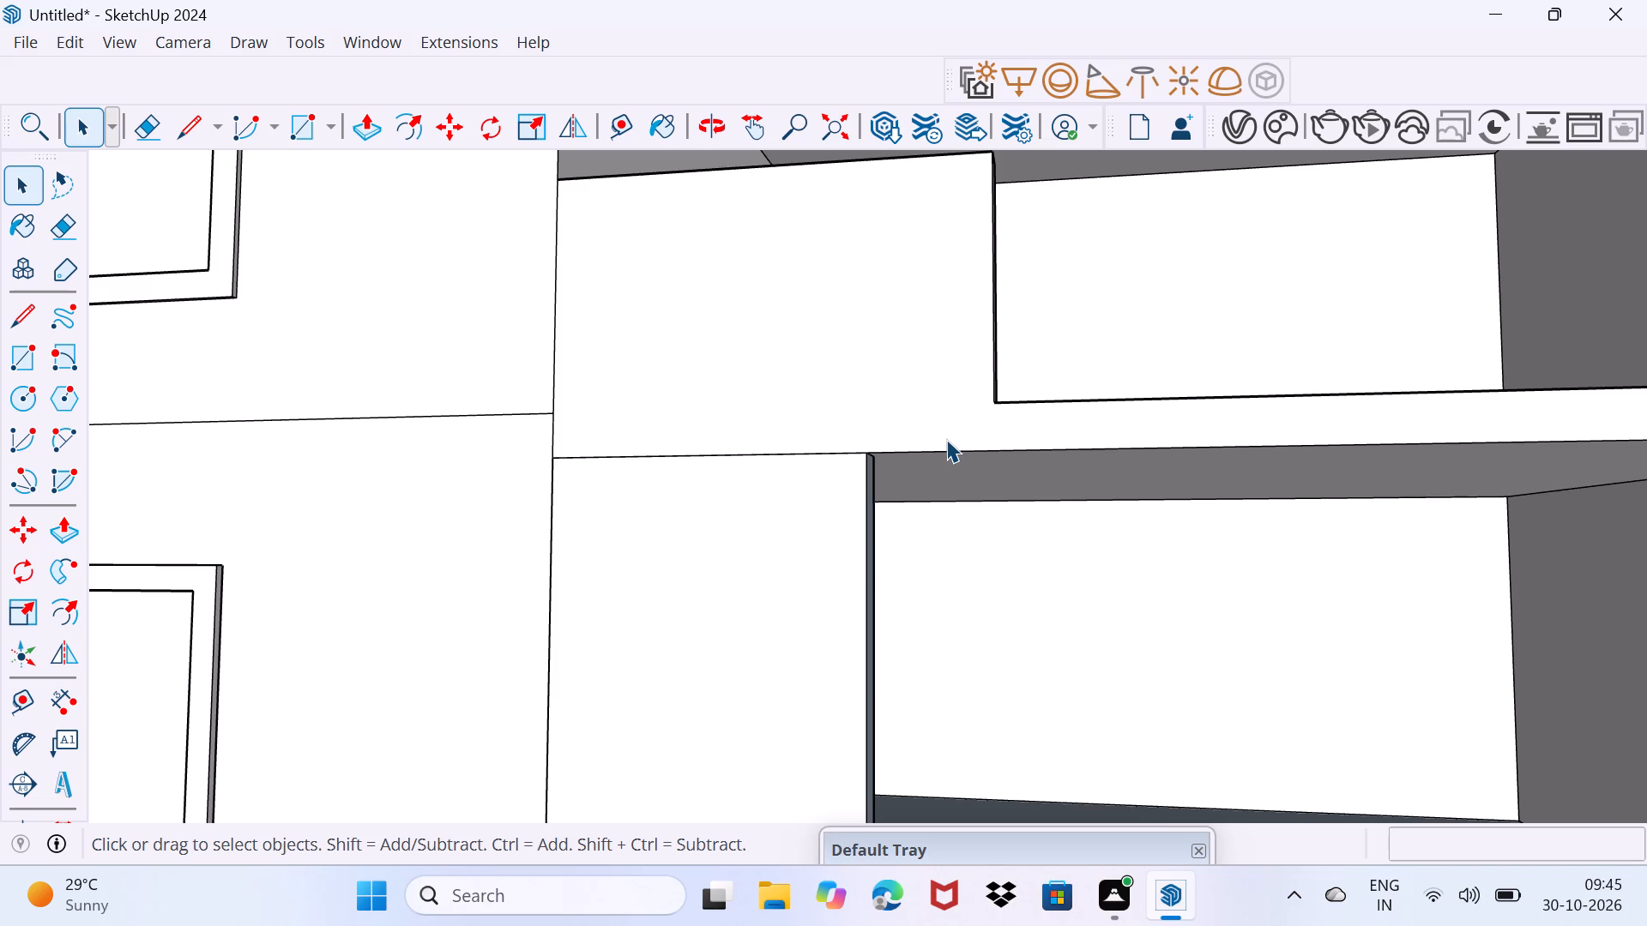
middle_drag(945, 439, 830, 625)
scroll(845, 259, up, 3)
middle_drag(863, 272, 828, 360)
click(879, 315)
key(p)
click(906, 340)
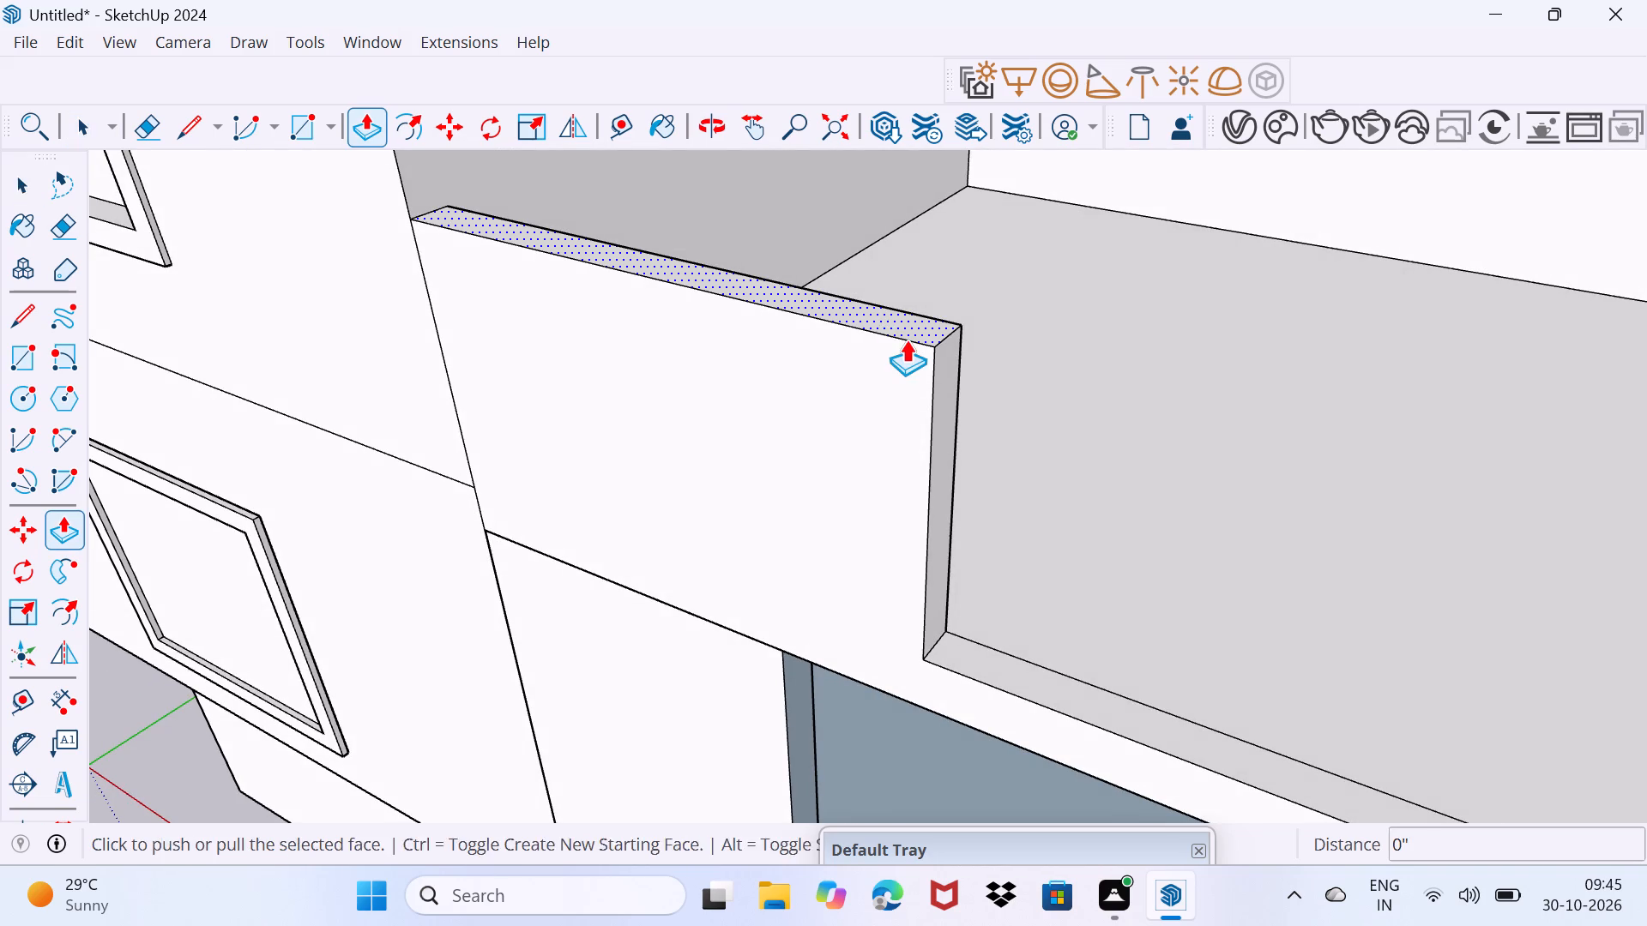
click(904, 388)
key(space)
drag(908, 450, 965, 380)
scroll(832, 481, down, 3)
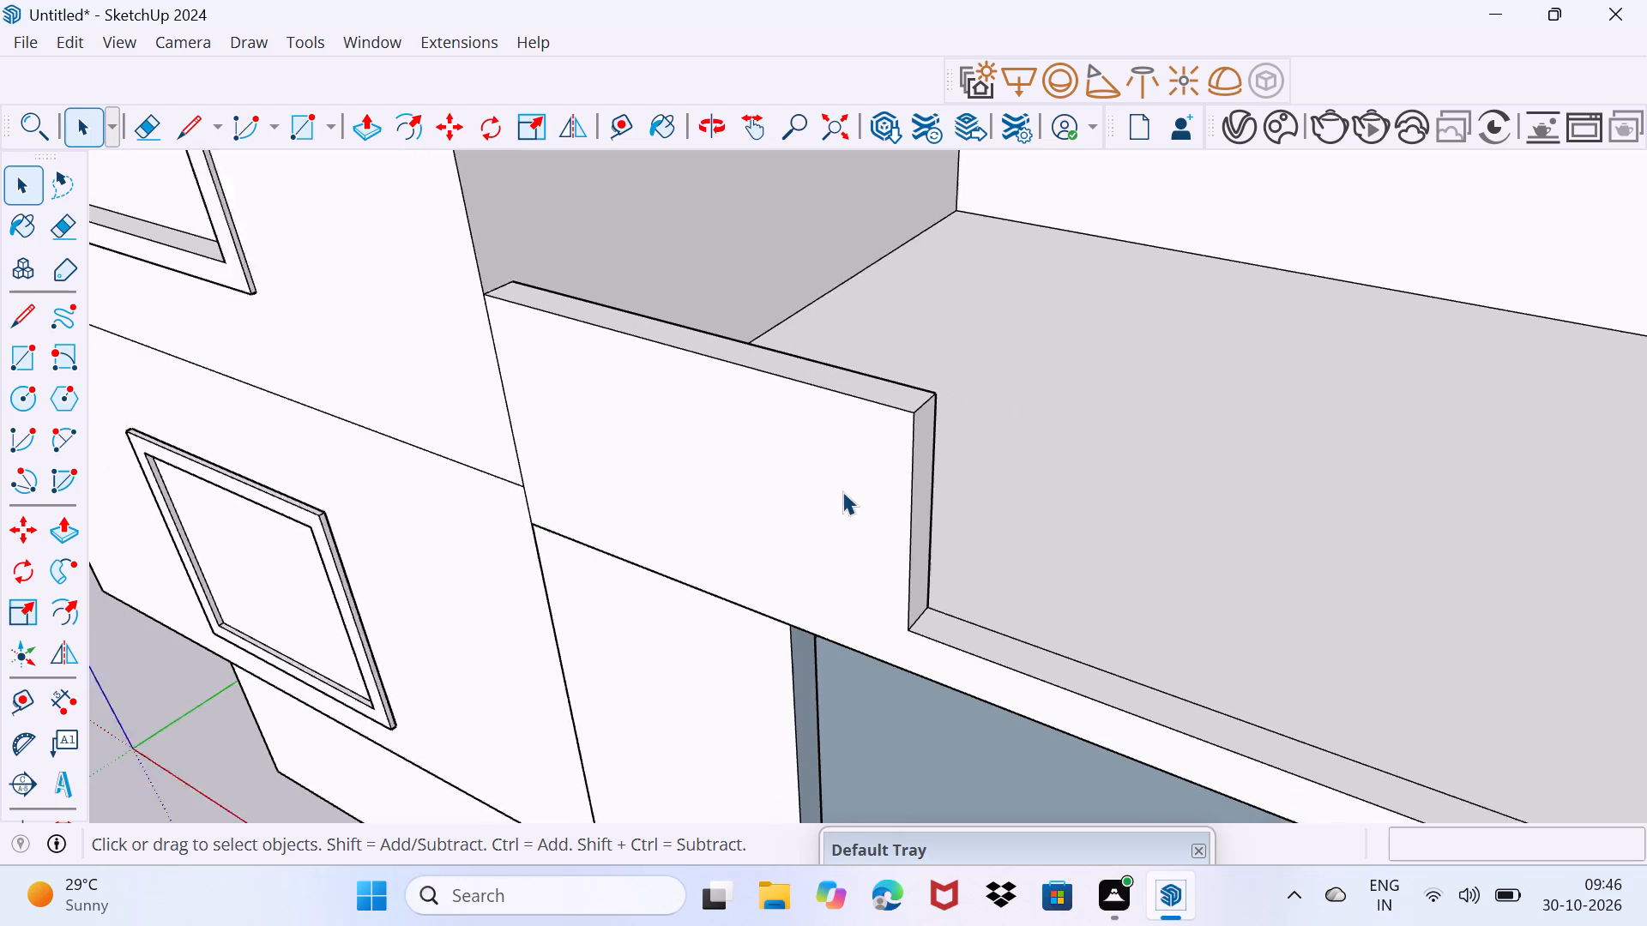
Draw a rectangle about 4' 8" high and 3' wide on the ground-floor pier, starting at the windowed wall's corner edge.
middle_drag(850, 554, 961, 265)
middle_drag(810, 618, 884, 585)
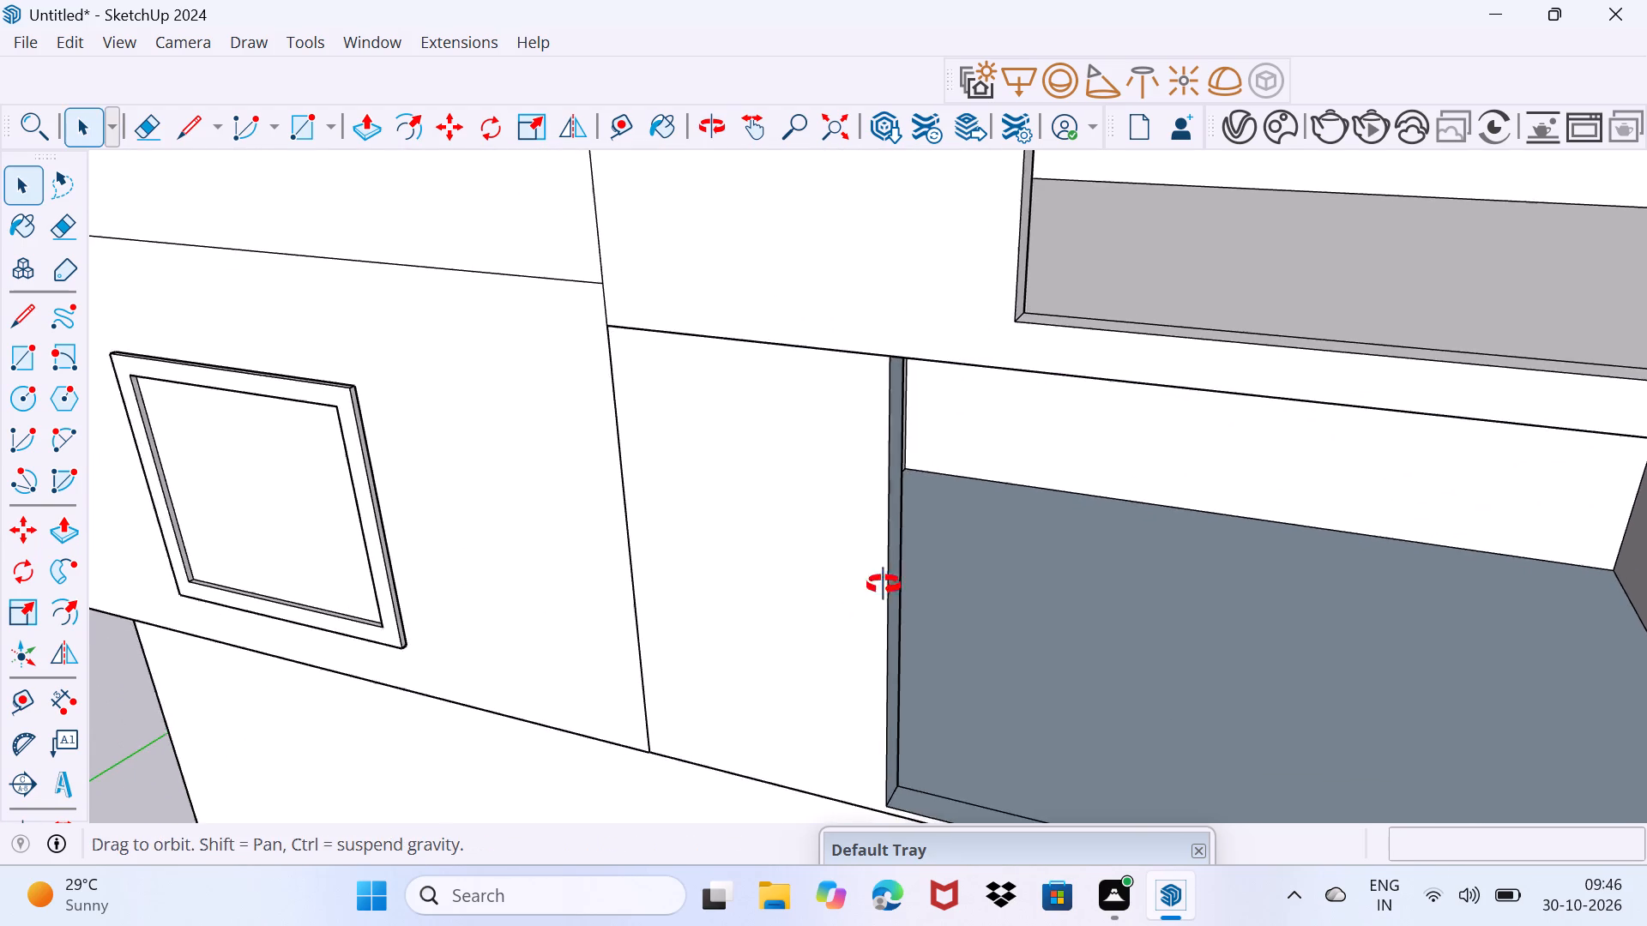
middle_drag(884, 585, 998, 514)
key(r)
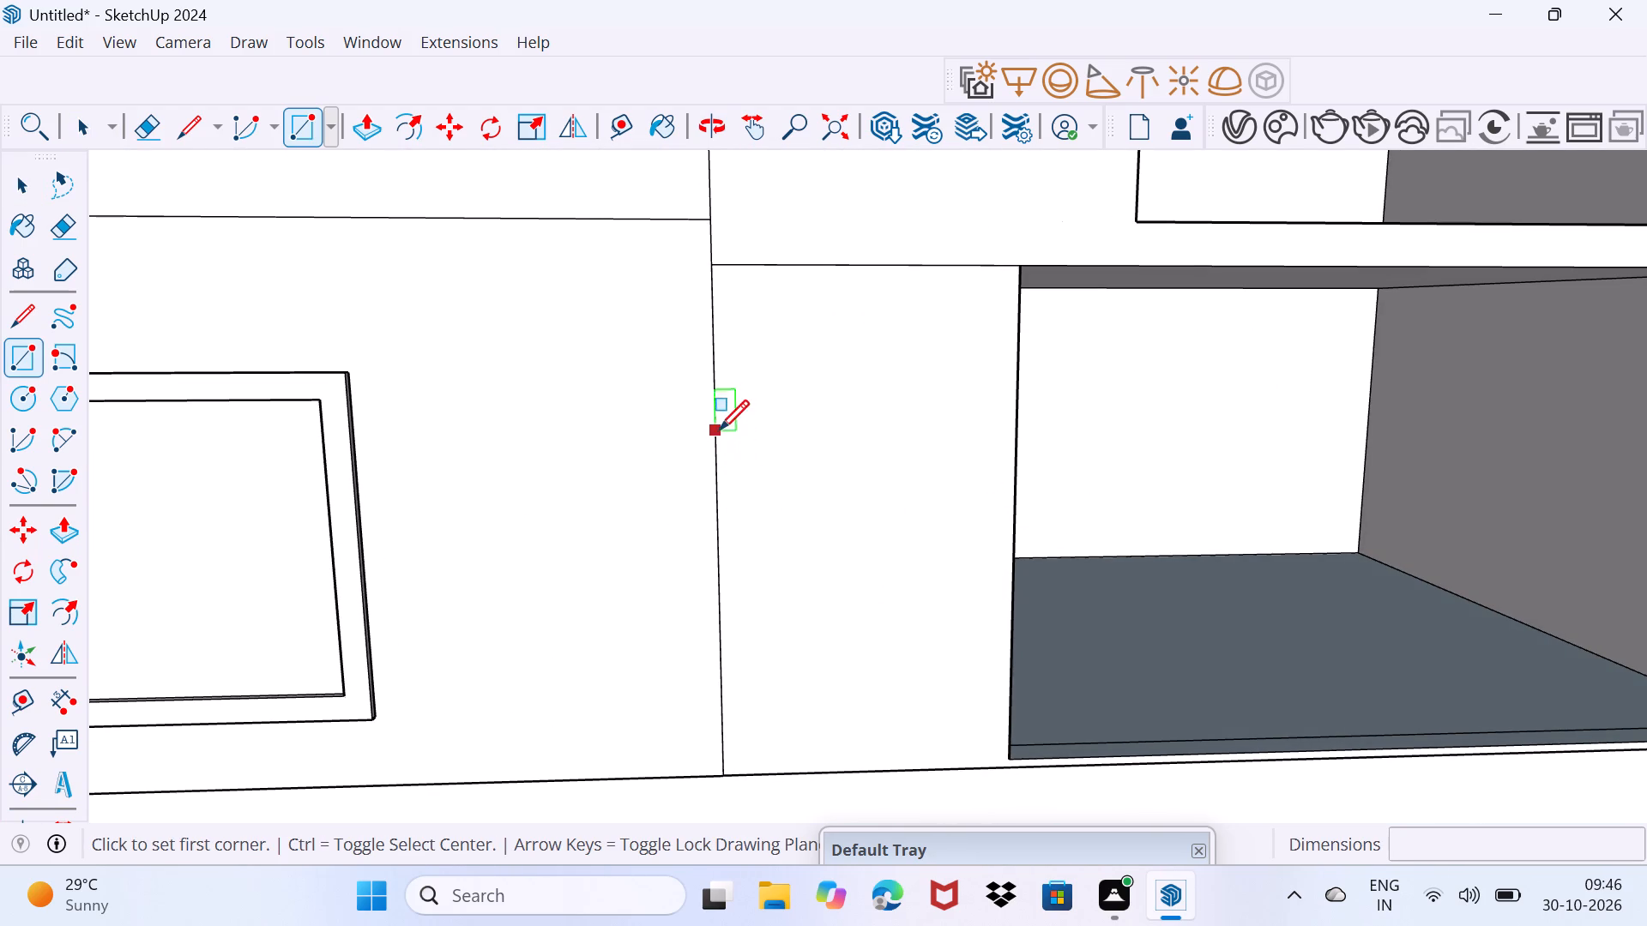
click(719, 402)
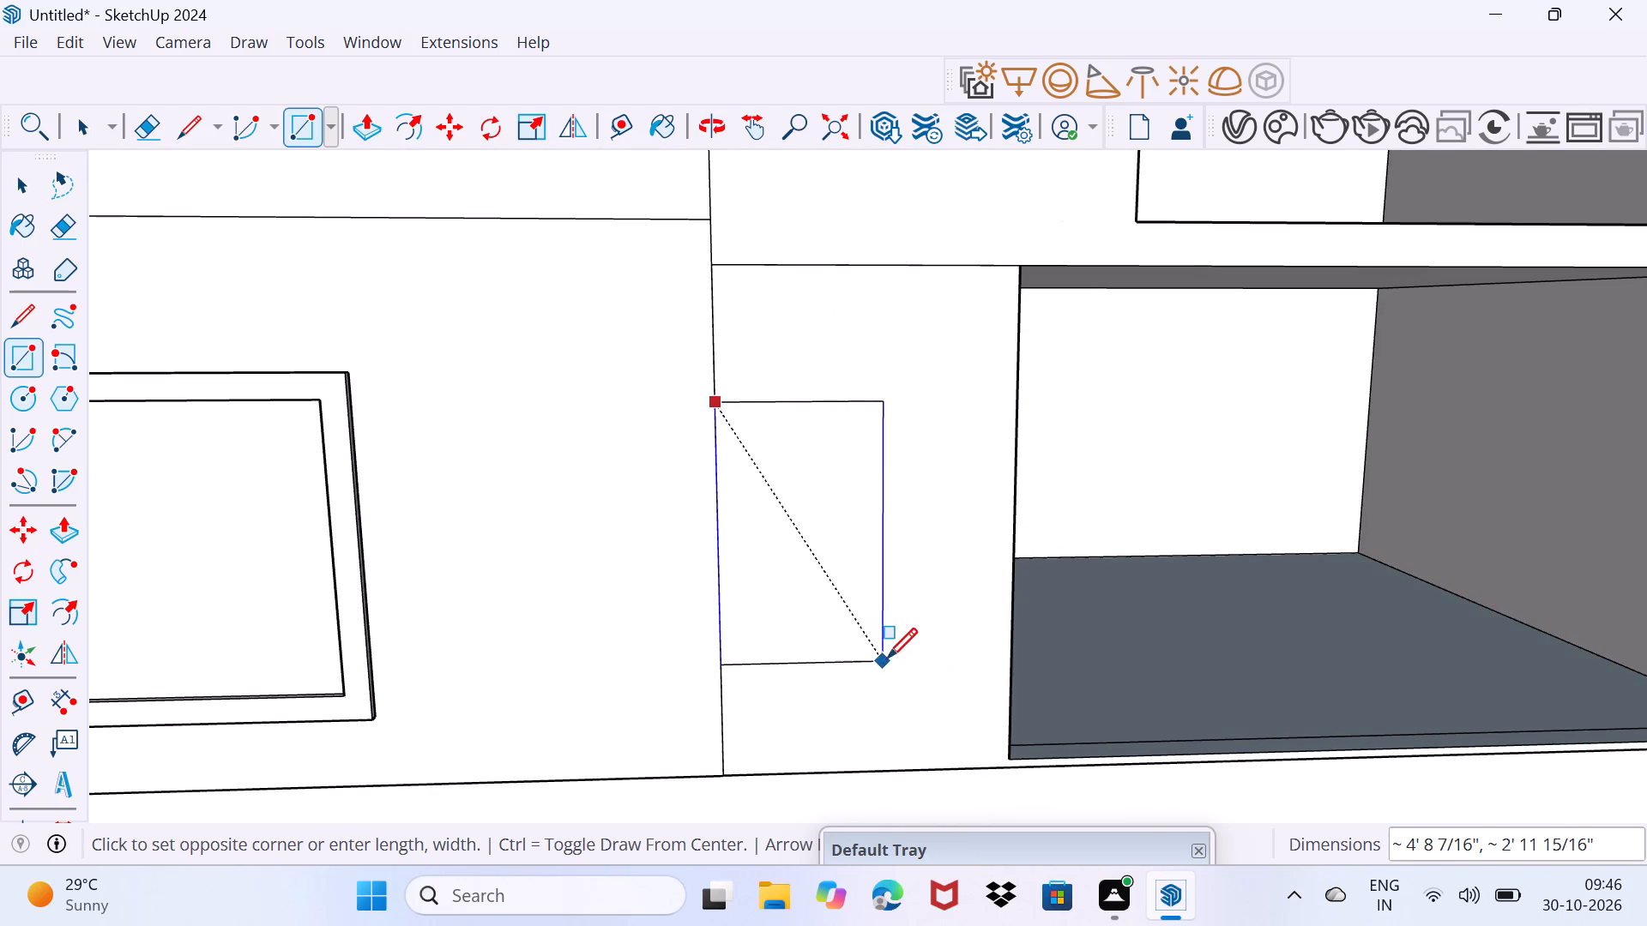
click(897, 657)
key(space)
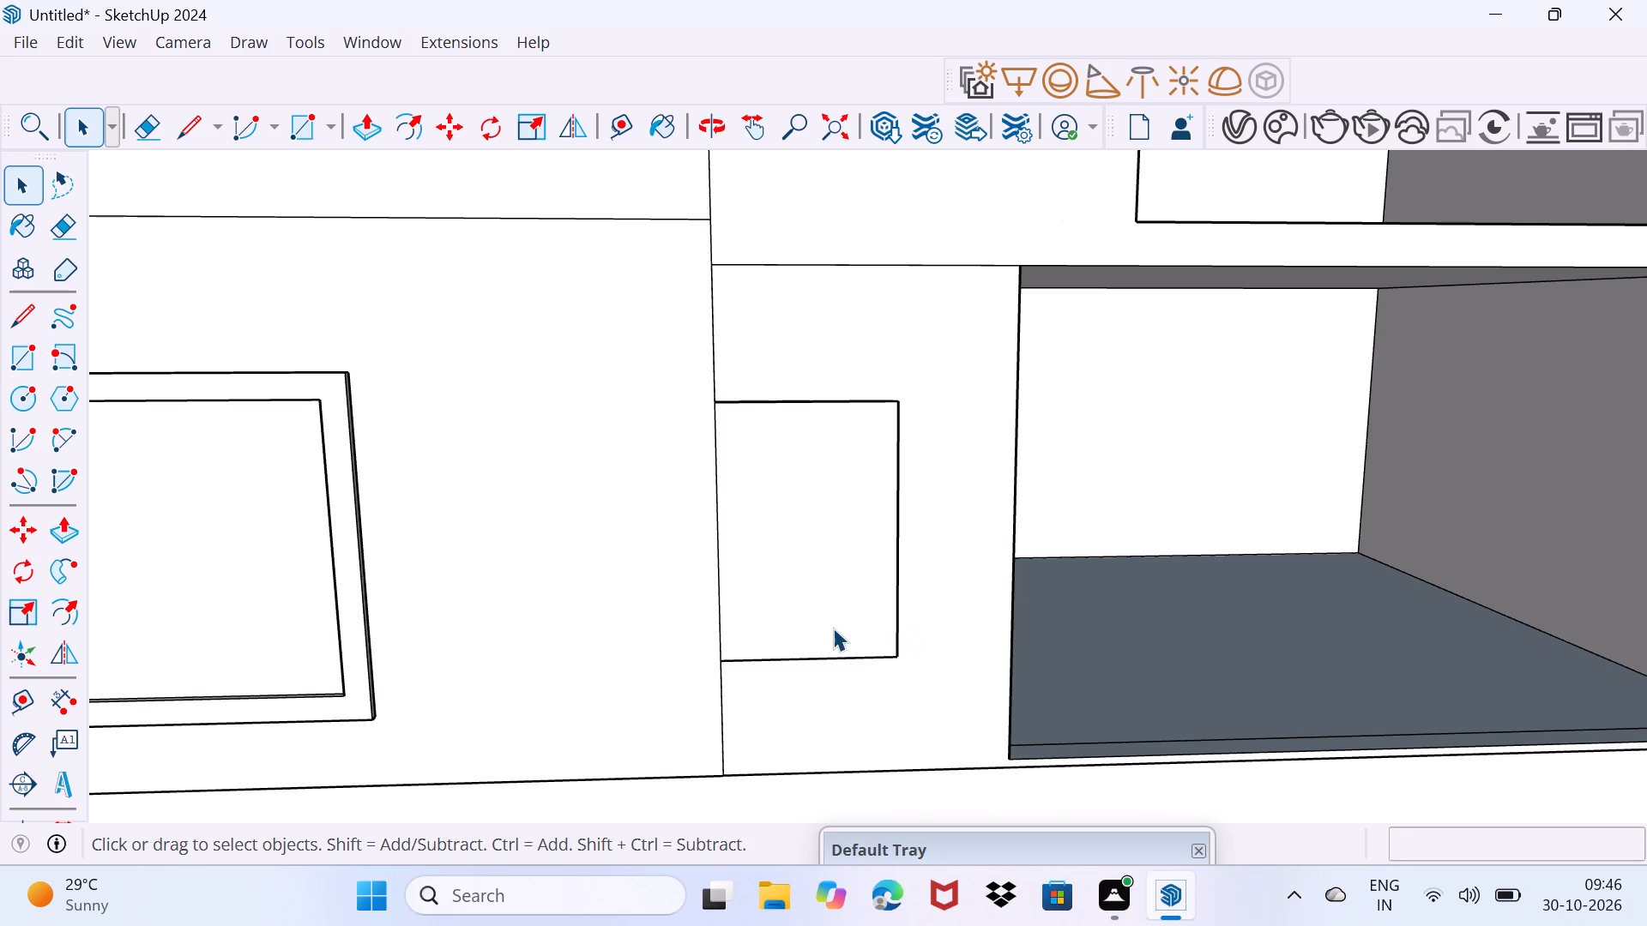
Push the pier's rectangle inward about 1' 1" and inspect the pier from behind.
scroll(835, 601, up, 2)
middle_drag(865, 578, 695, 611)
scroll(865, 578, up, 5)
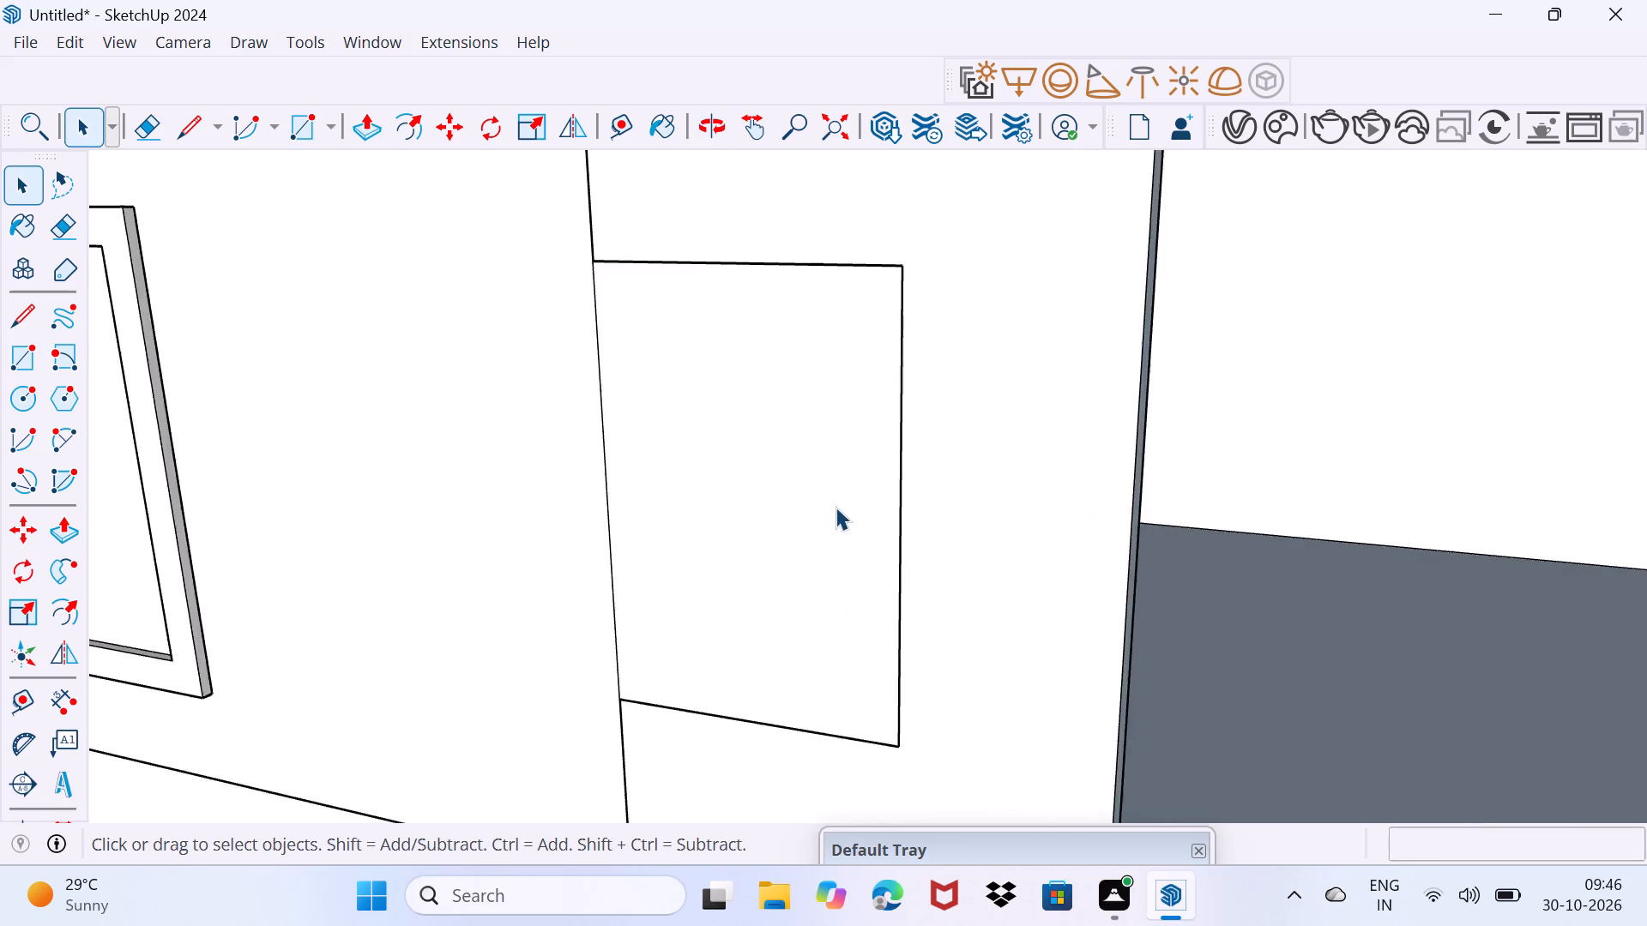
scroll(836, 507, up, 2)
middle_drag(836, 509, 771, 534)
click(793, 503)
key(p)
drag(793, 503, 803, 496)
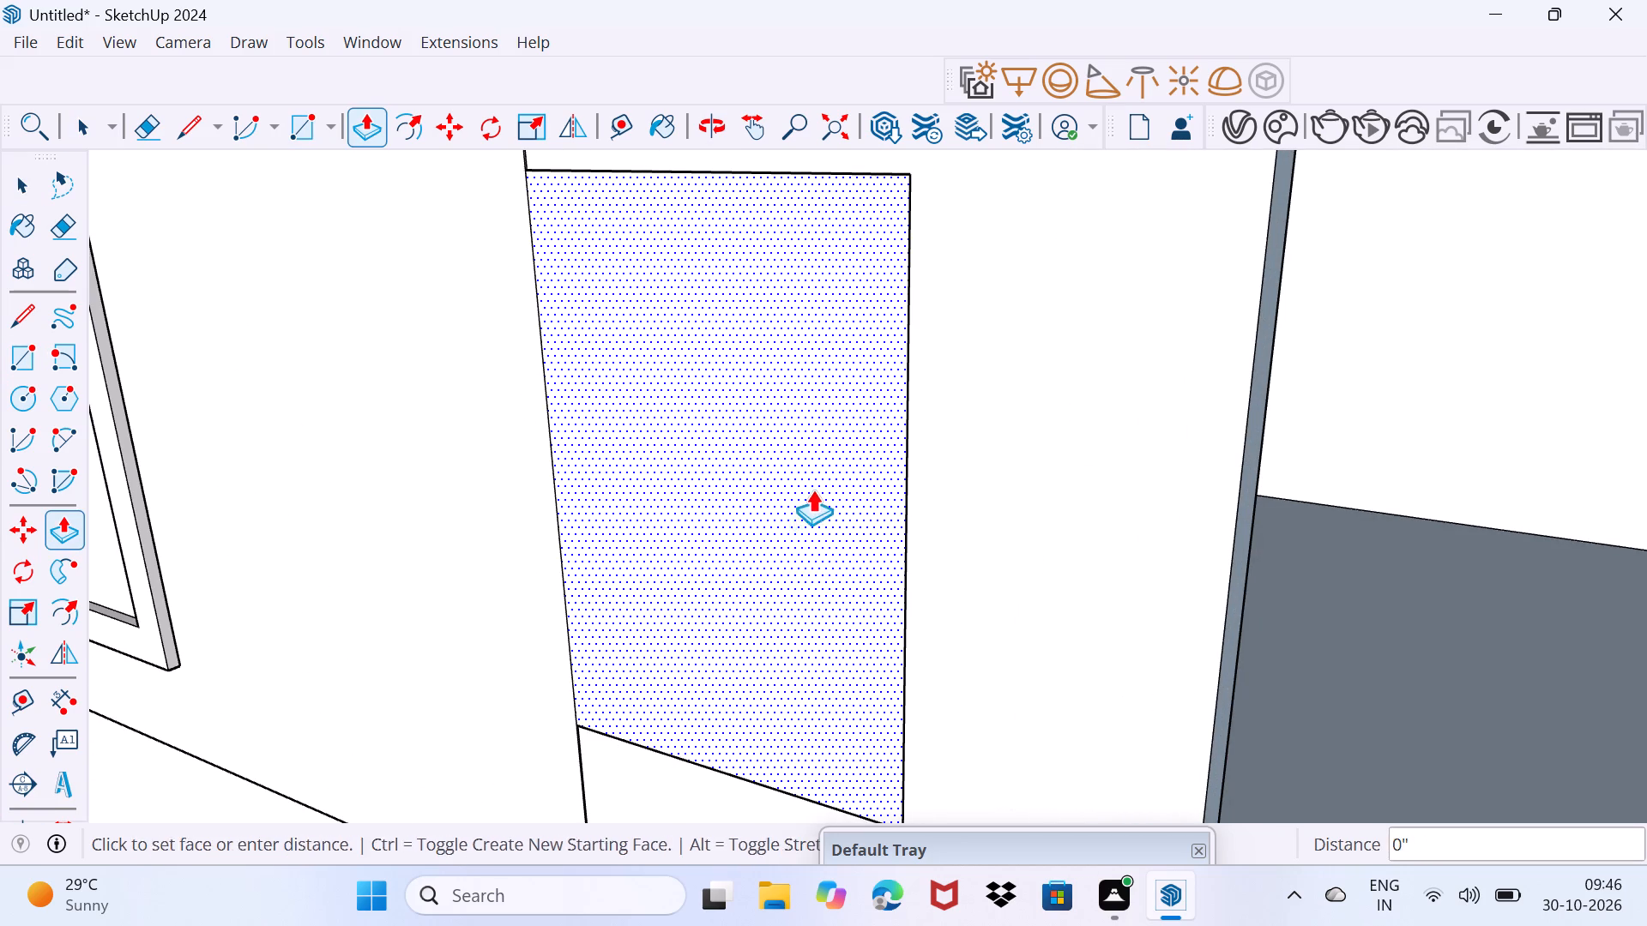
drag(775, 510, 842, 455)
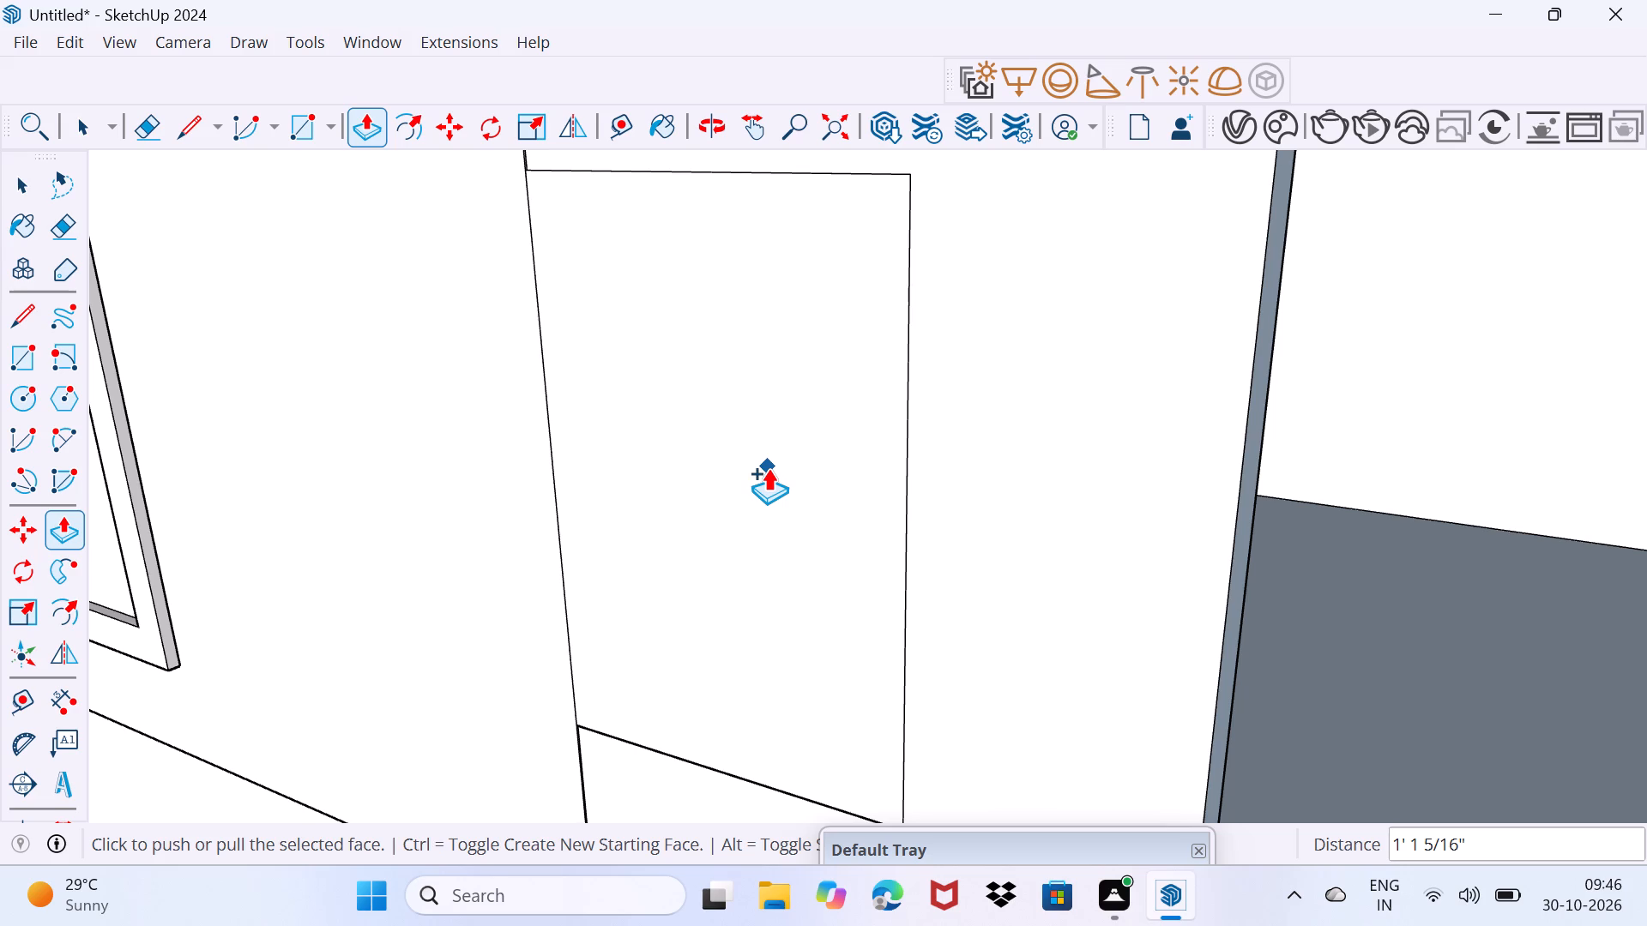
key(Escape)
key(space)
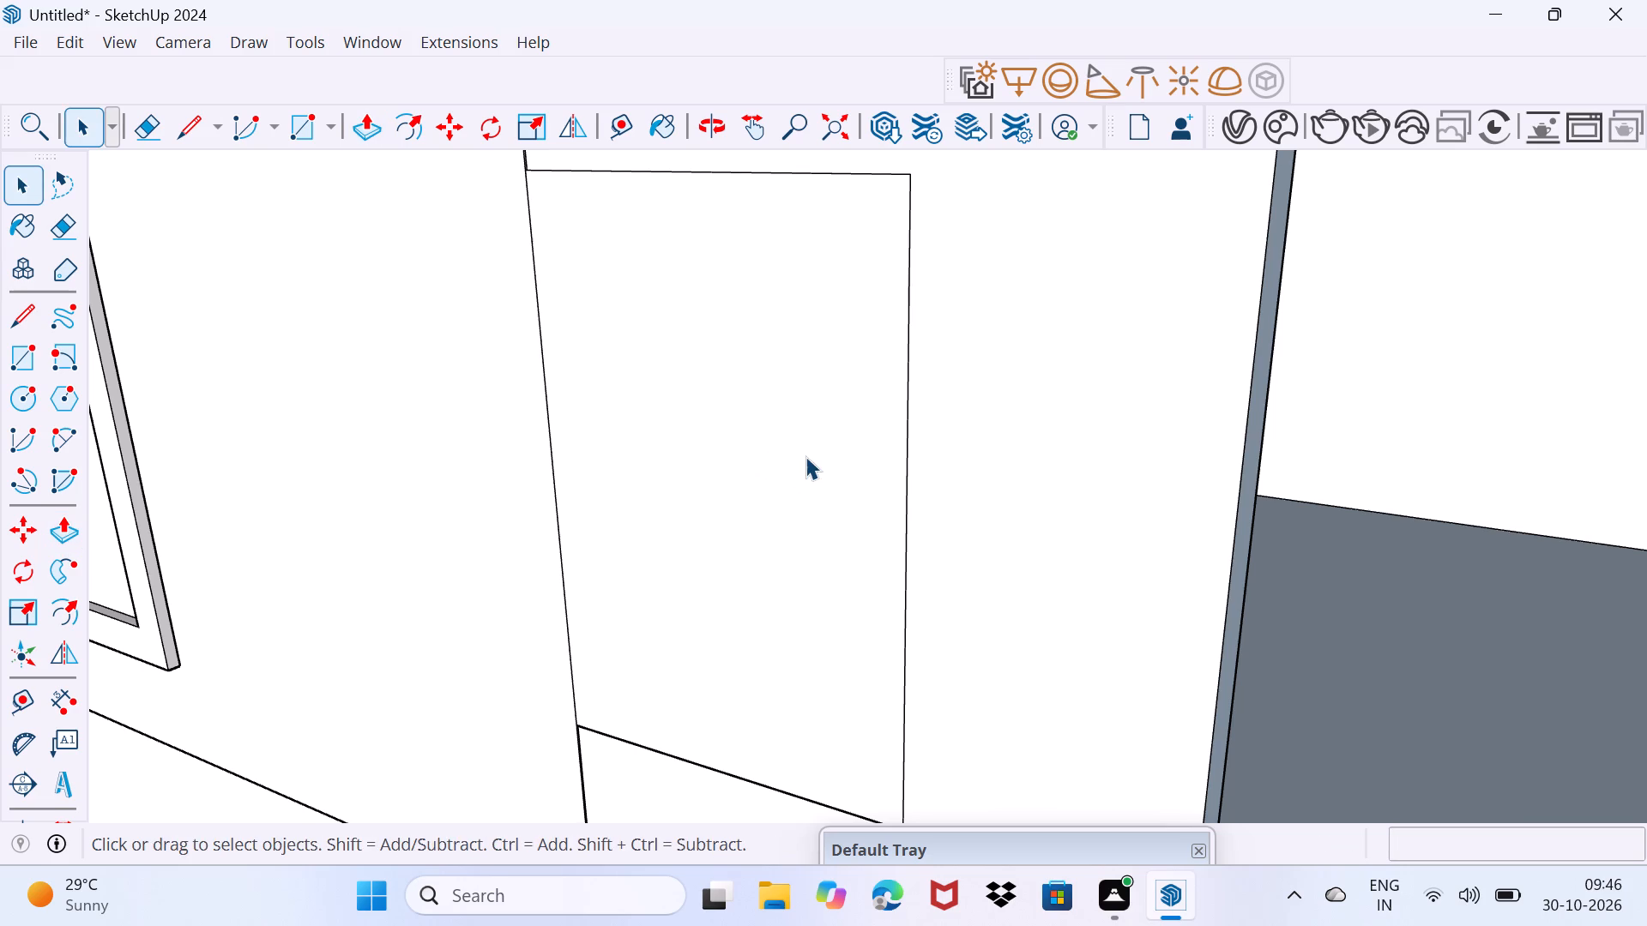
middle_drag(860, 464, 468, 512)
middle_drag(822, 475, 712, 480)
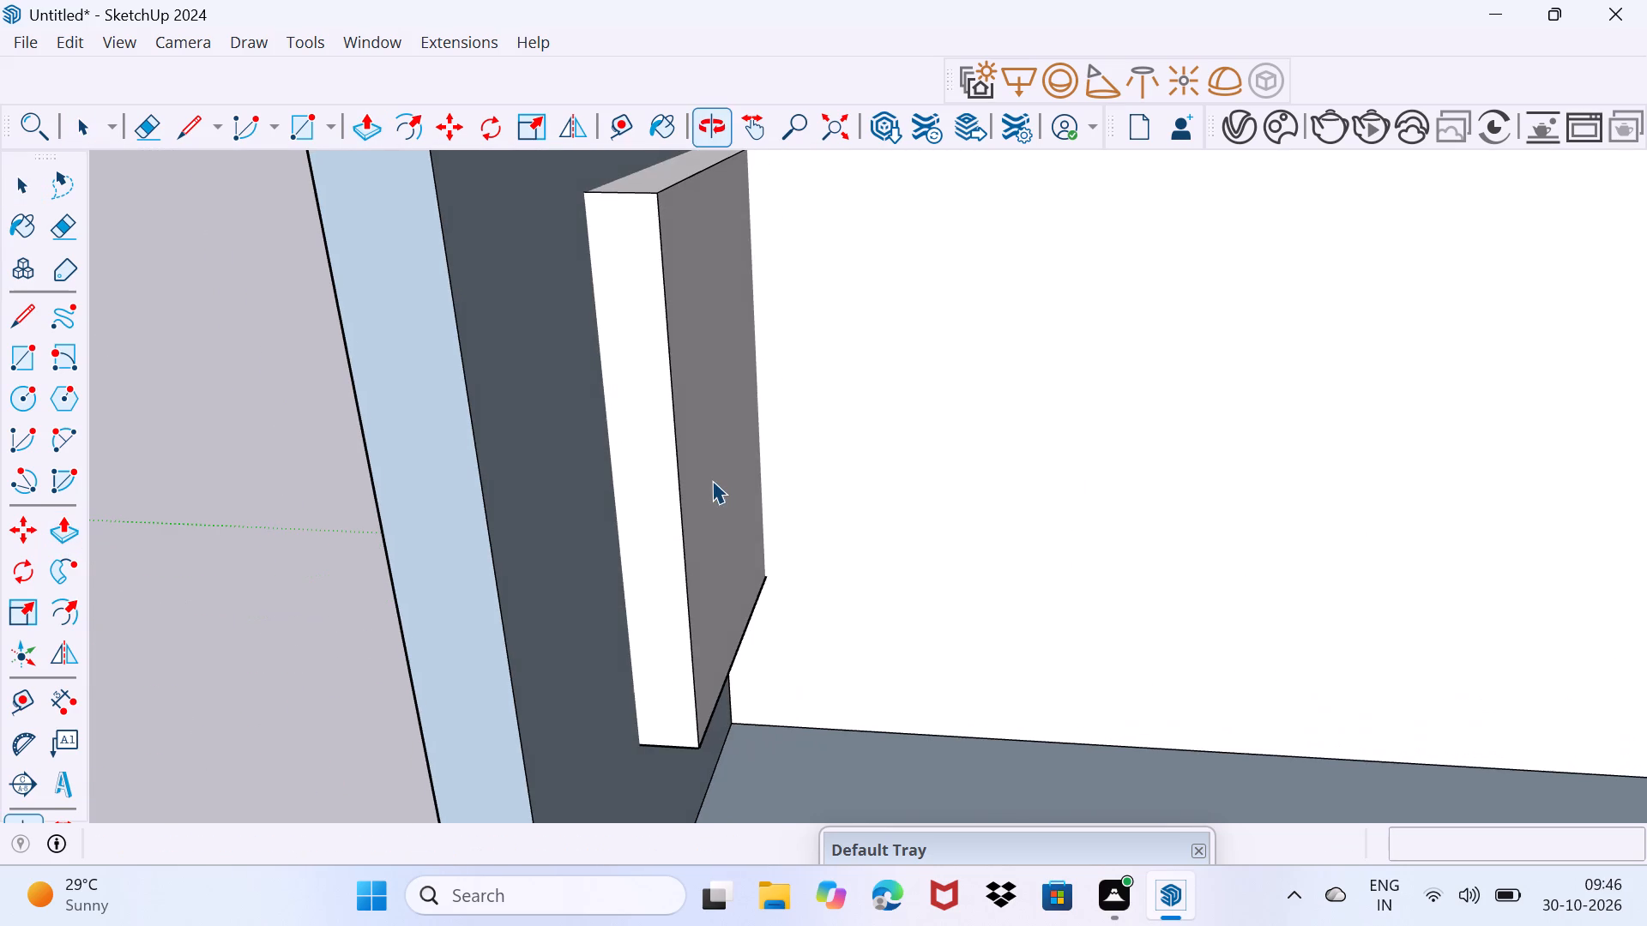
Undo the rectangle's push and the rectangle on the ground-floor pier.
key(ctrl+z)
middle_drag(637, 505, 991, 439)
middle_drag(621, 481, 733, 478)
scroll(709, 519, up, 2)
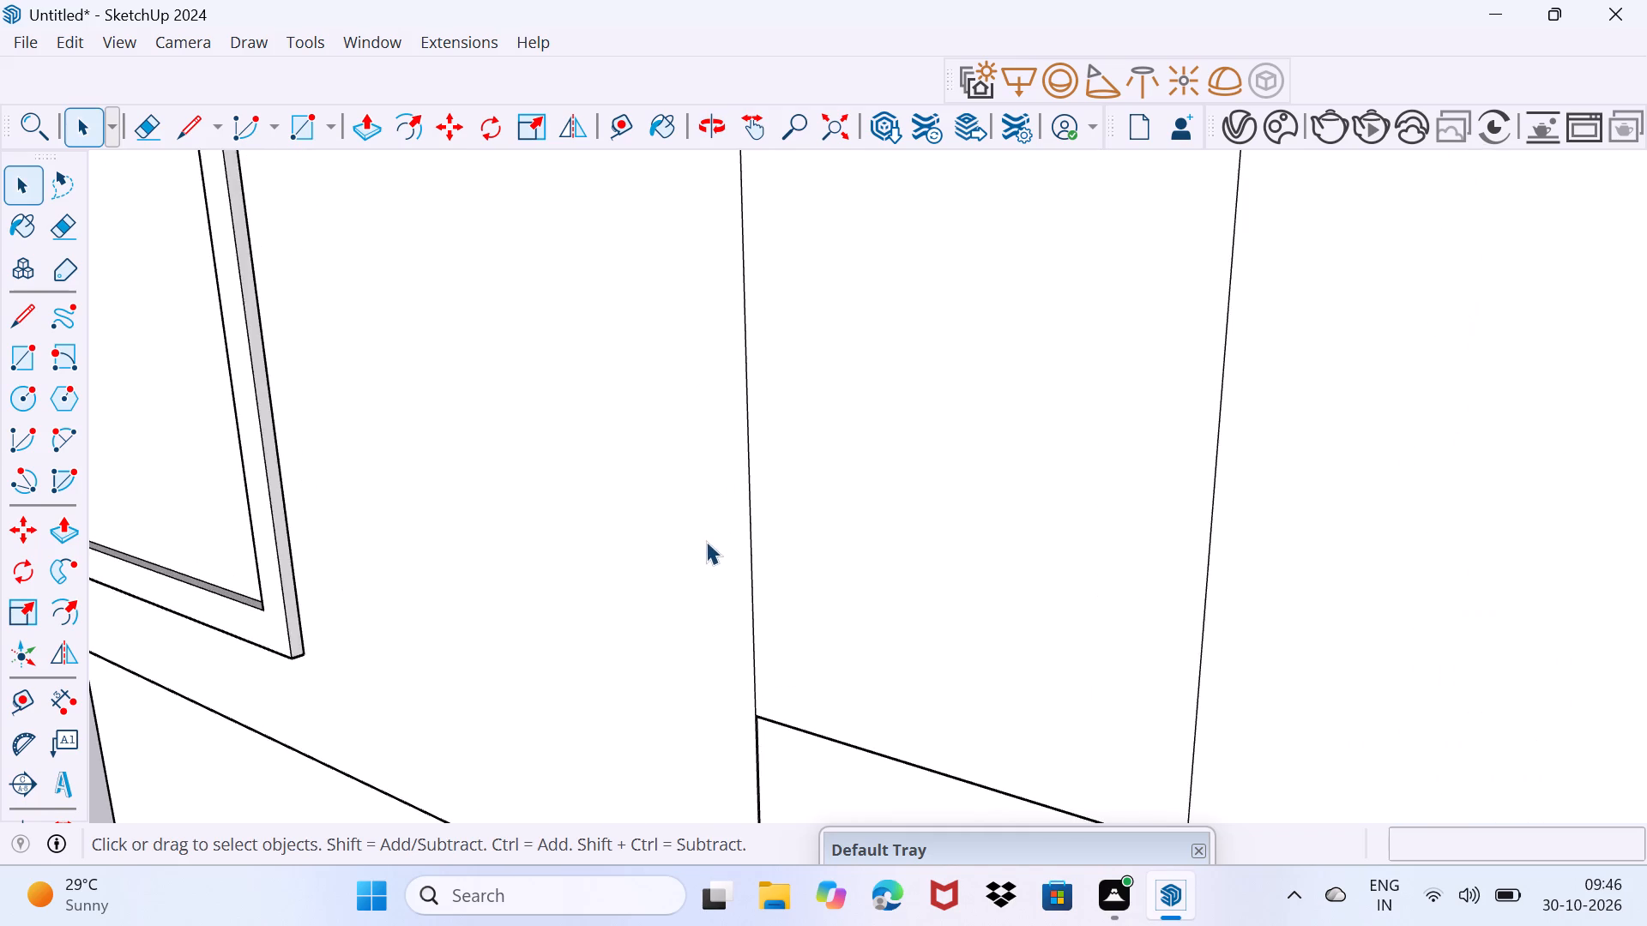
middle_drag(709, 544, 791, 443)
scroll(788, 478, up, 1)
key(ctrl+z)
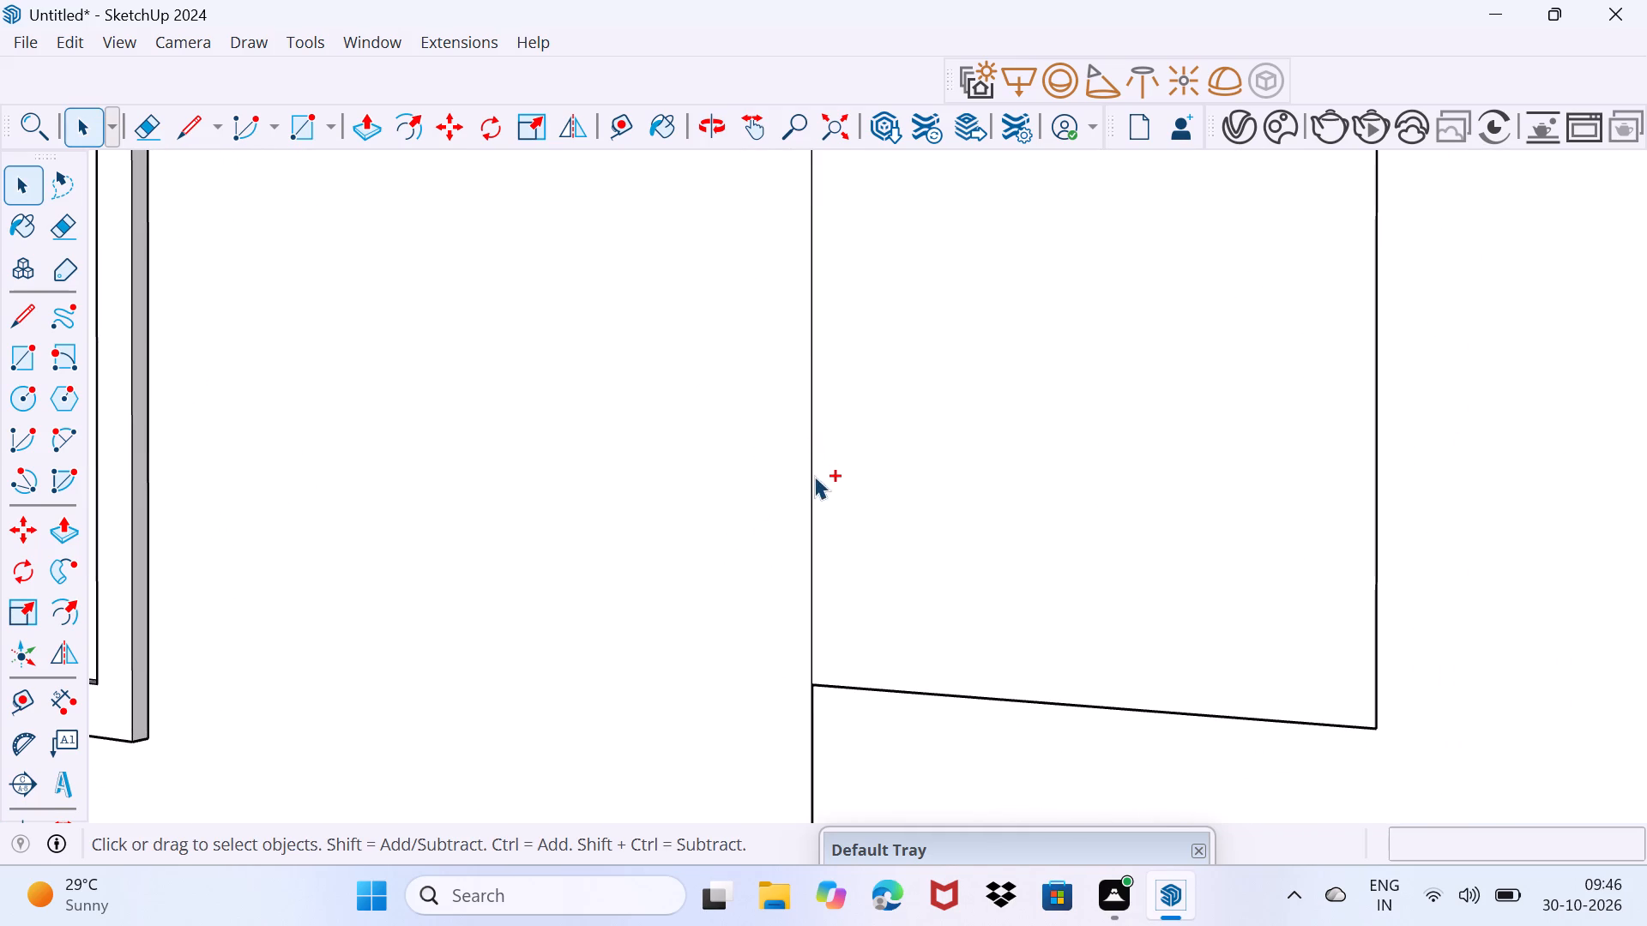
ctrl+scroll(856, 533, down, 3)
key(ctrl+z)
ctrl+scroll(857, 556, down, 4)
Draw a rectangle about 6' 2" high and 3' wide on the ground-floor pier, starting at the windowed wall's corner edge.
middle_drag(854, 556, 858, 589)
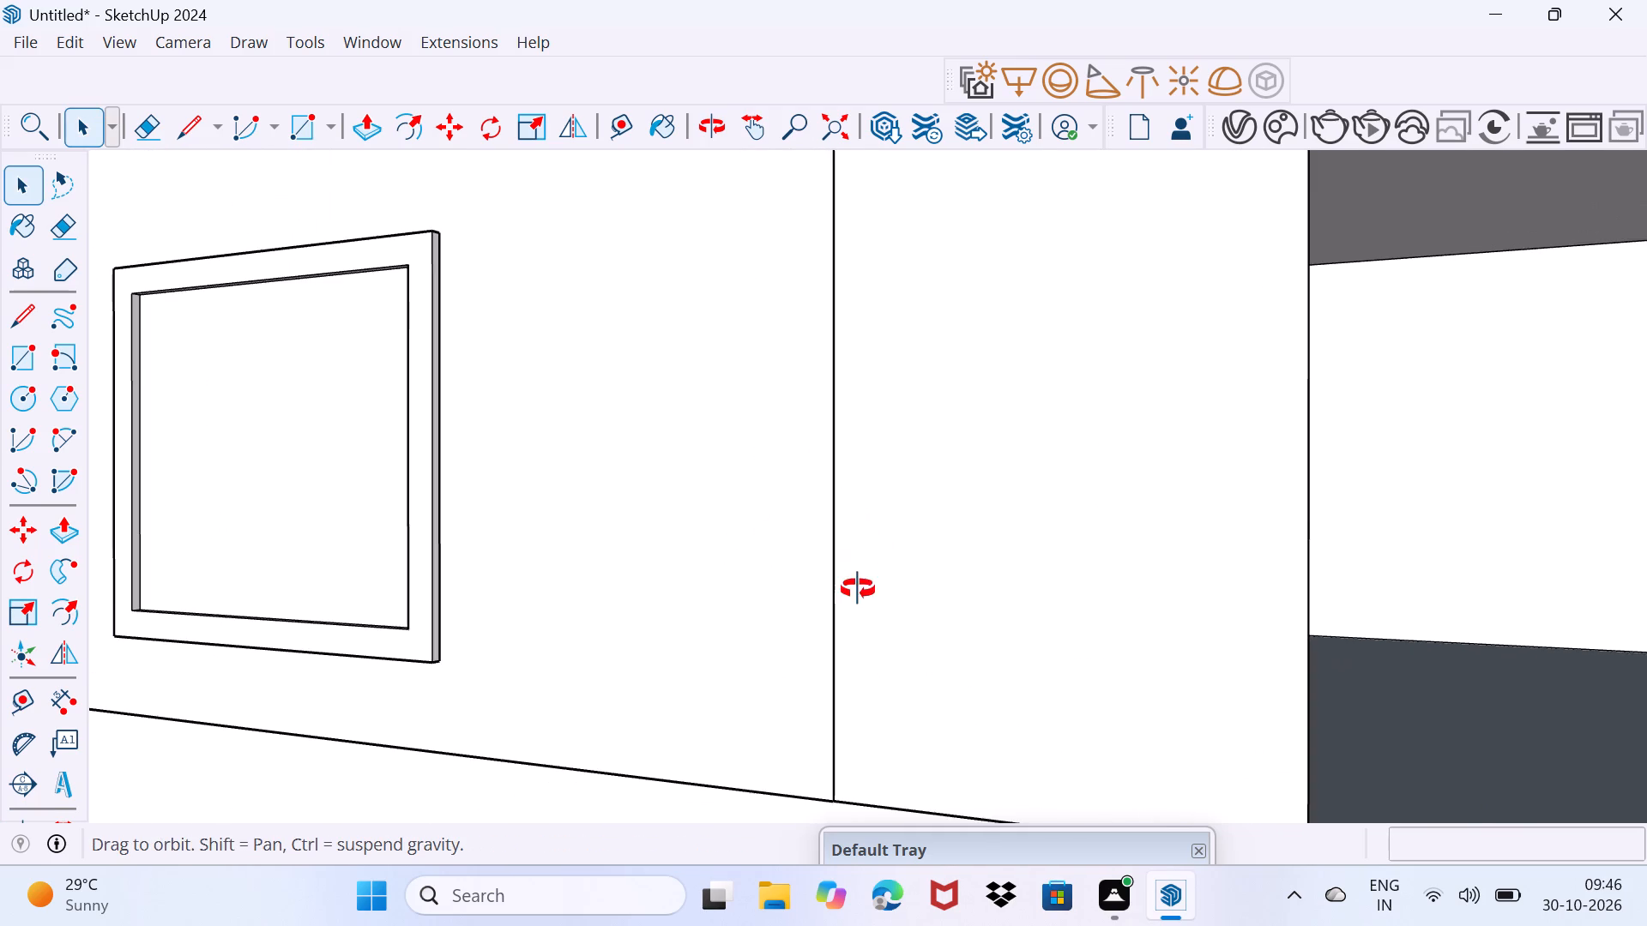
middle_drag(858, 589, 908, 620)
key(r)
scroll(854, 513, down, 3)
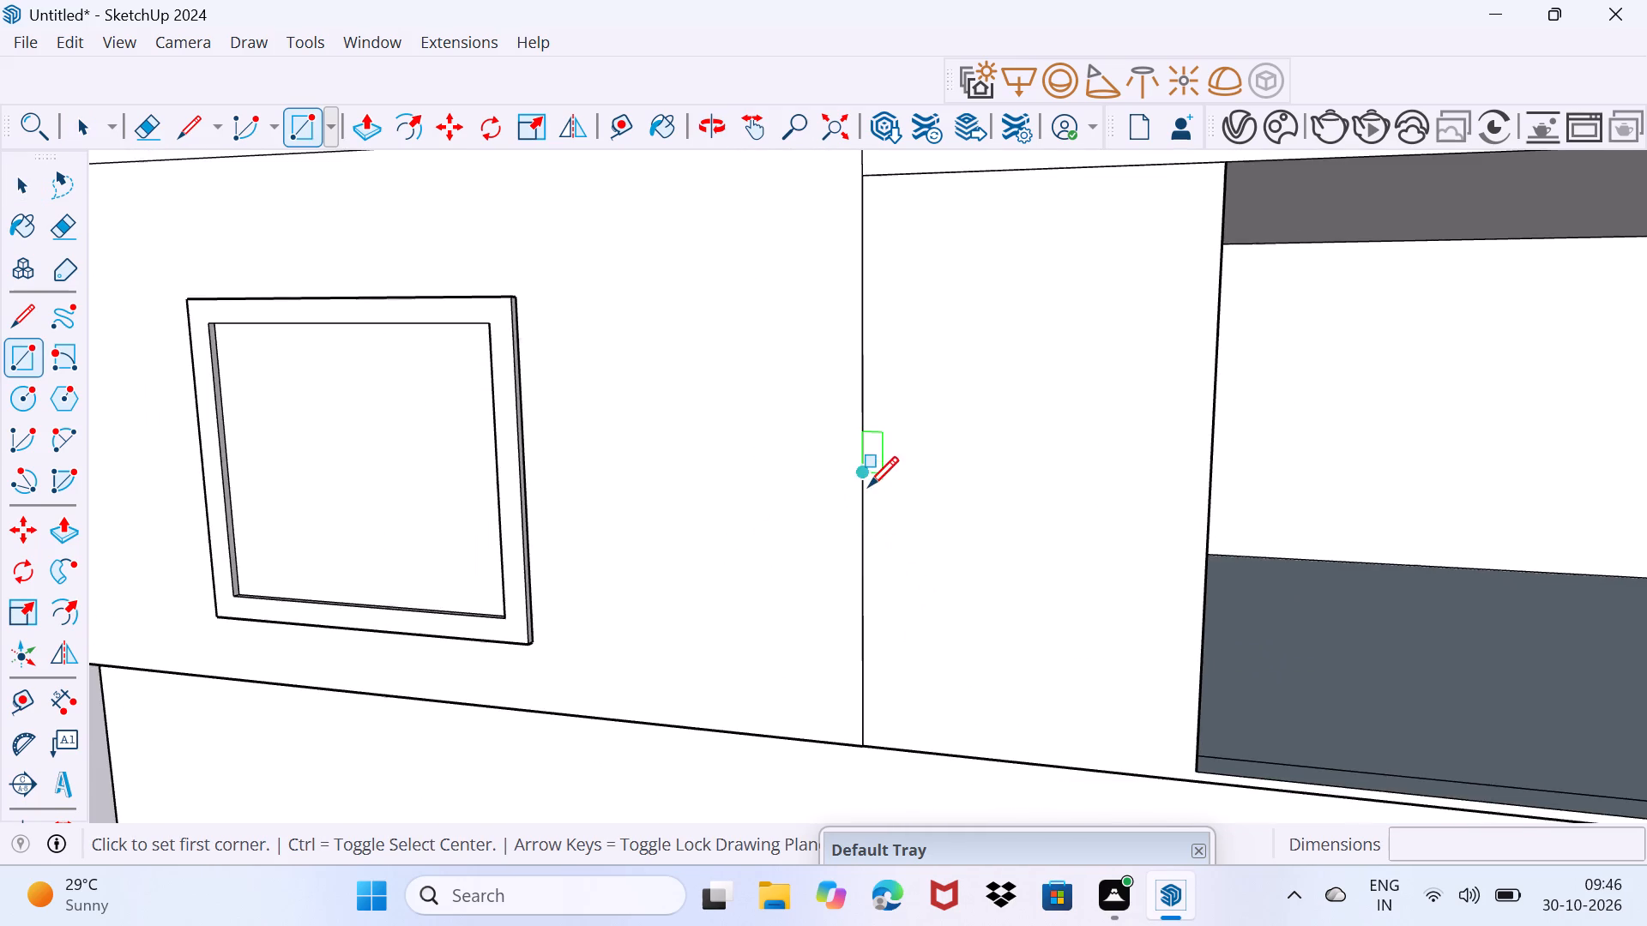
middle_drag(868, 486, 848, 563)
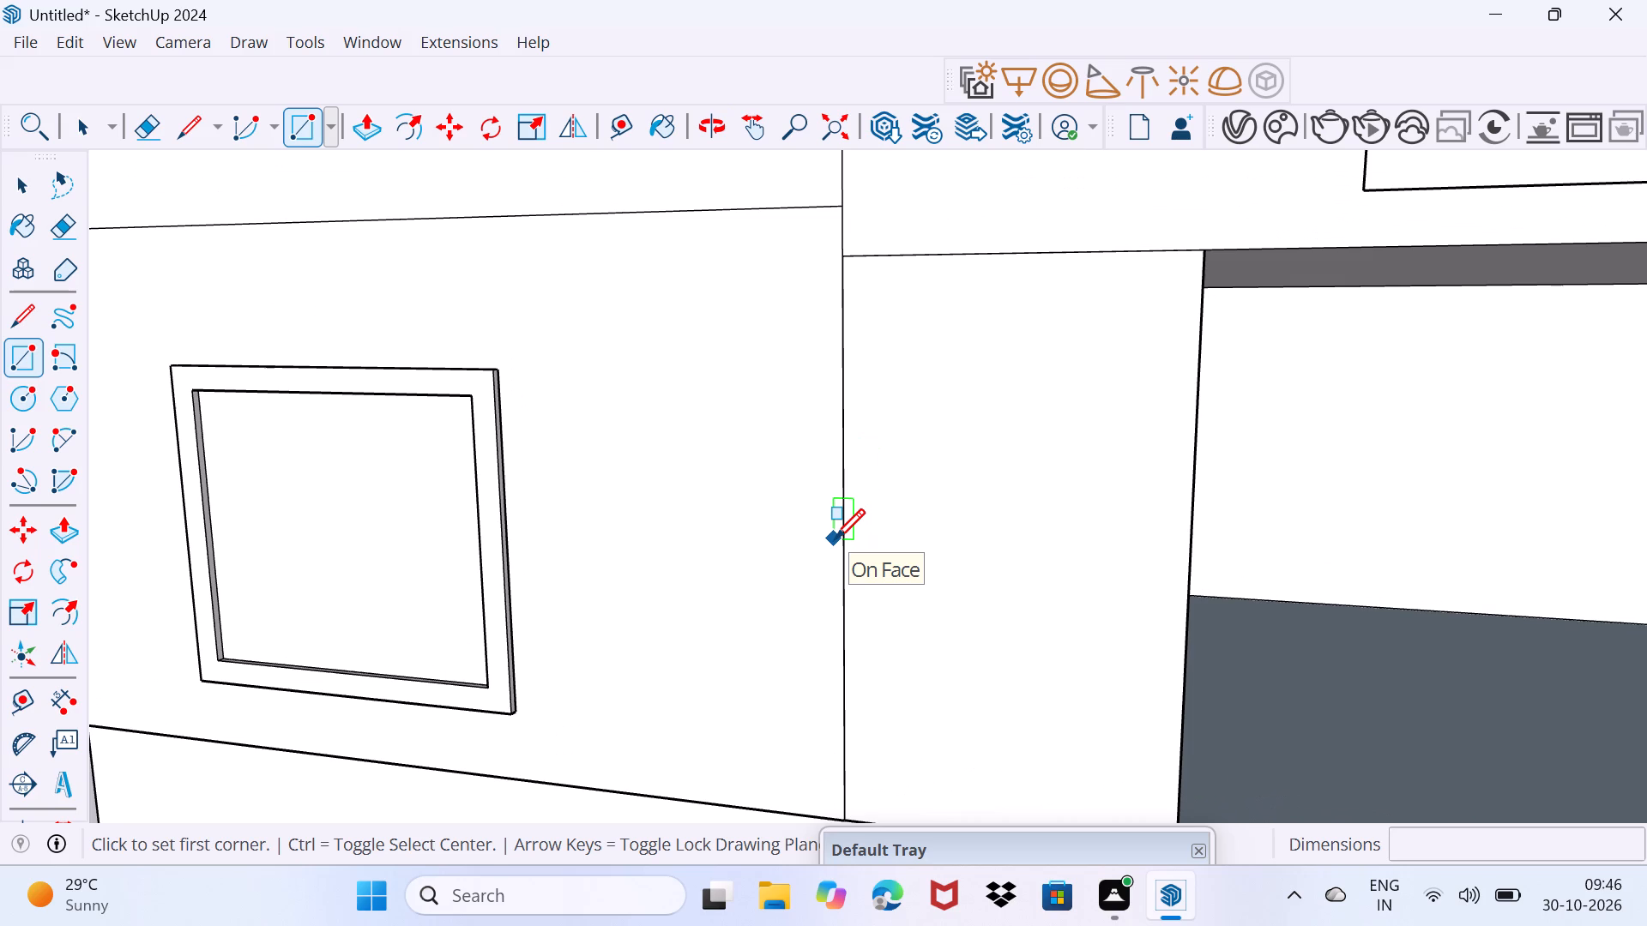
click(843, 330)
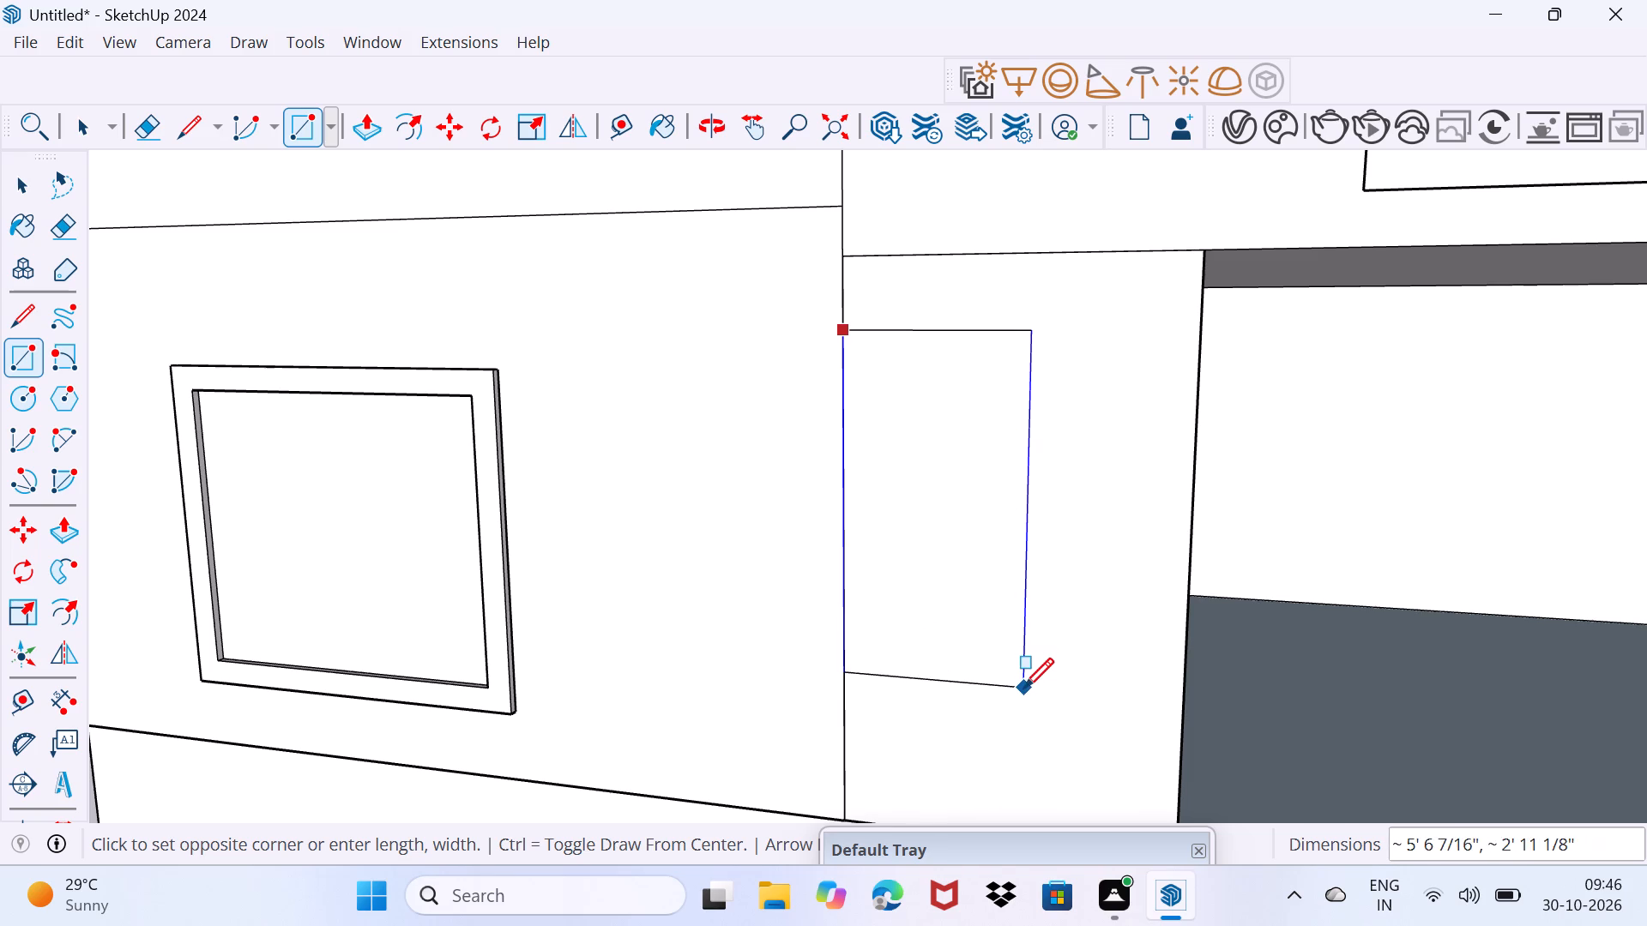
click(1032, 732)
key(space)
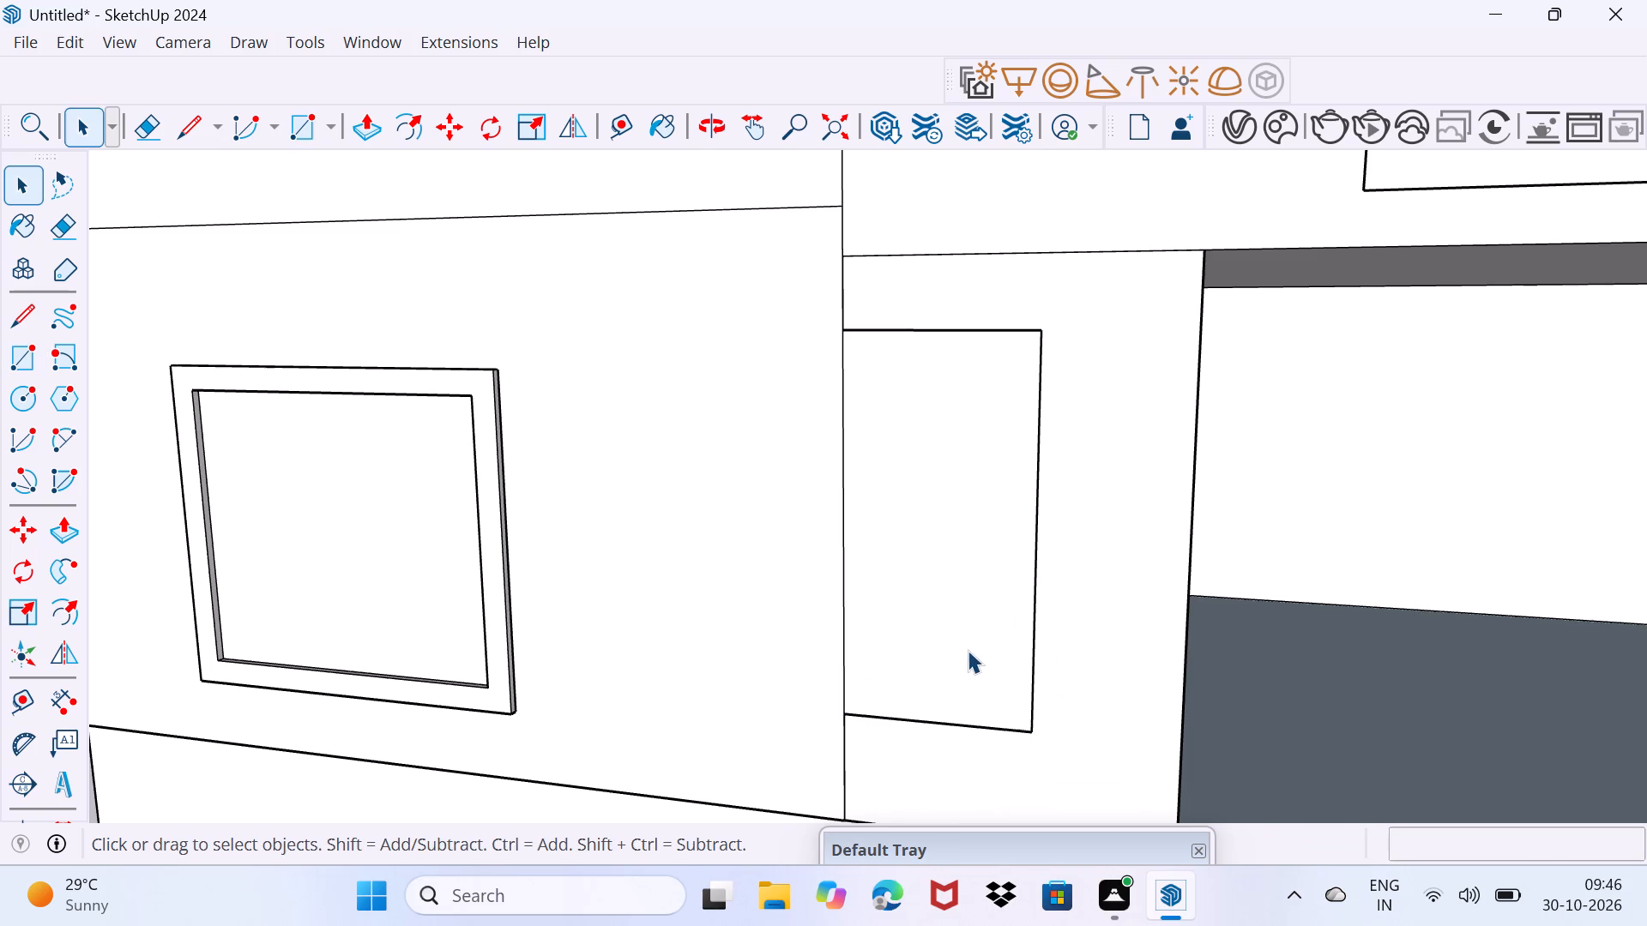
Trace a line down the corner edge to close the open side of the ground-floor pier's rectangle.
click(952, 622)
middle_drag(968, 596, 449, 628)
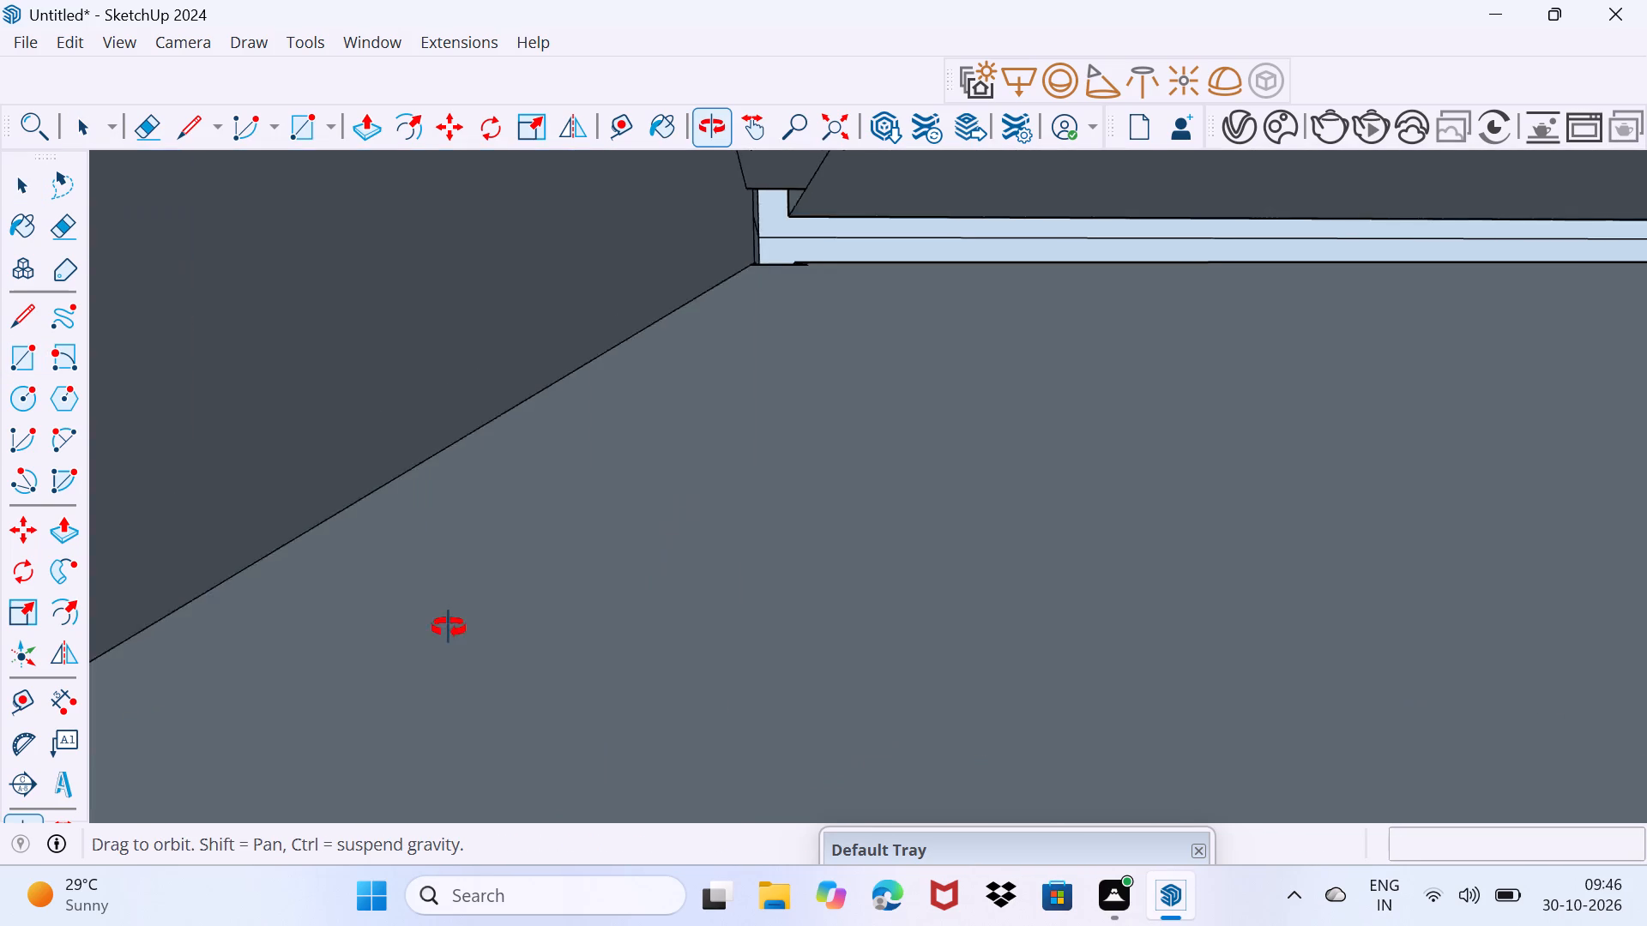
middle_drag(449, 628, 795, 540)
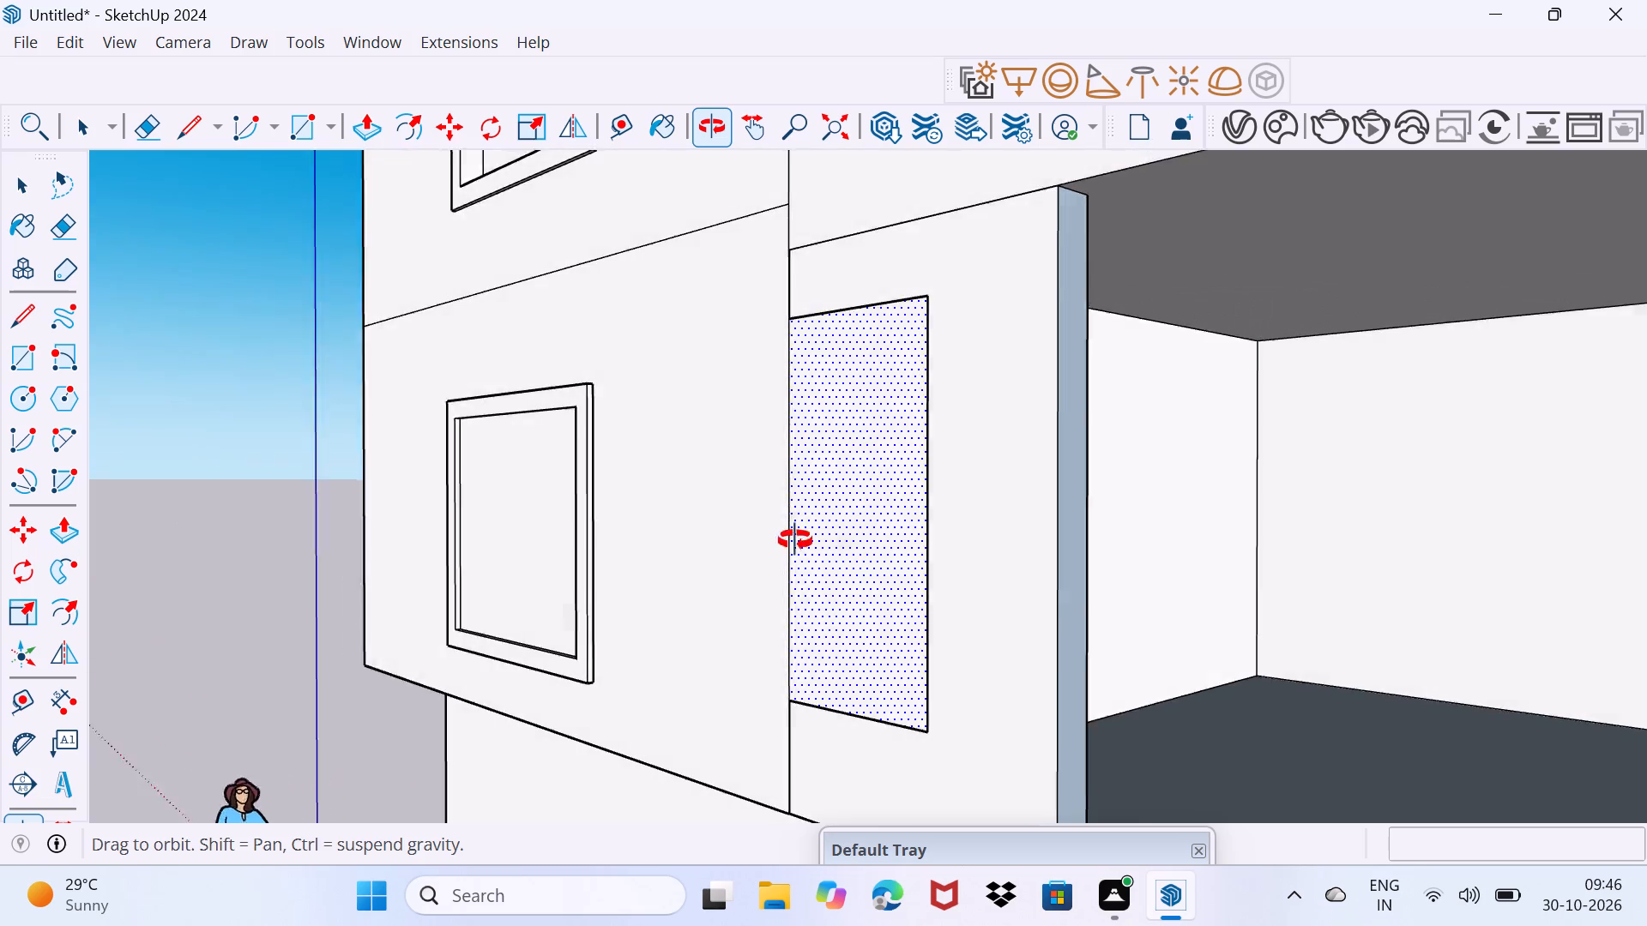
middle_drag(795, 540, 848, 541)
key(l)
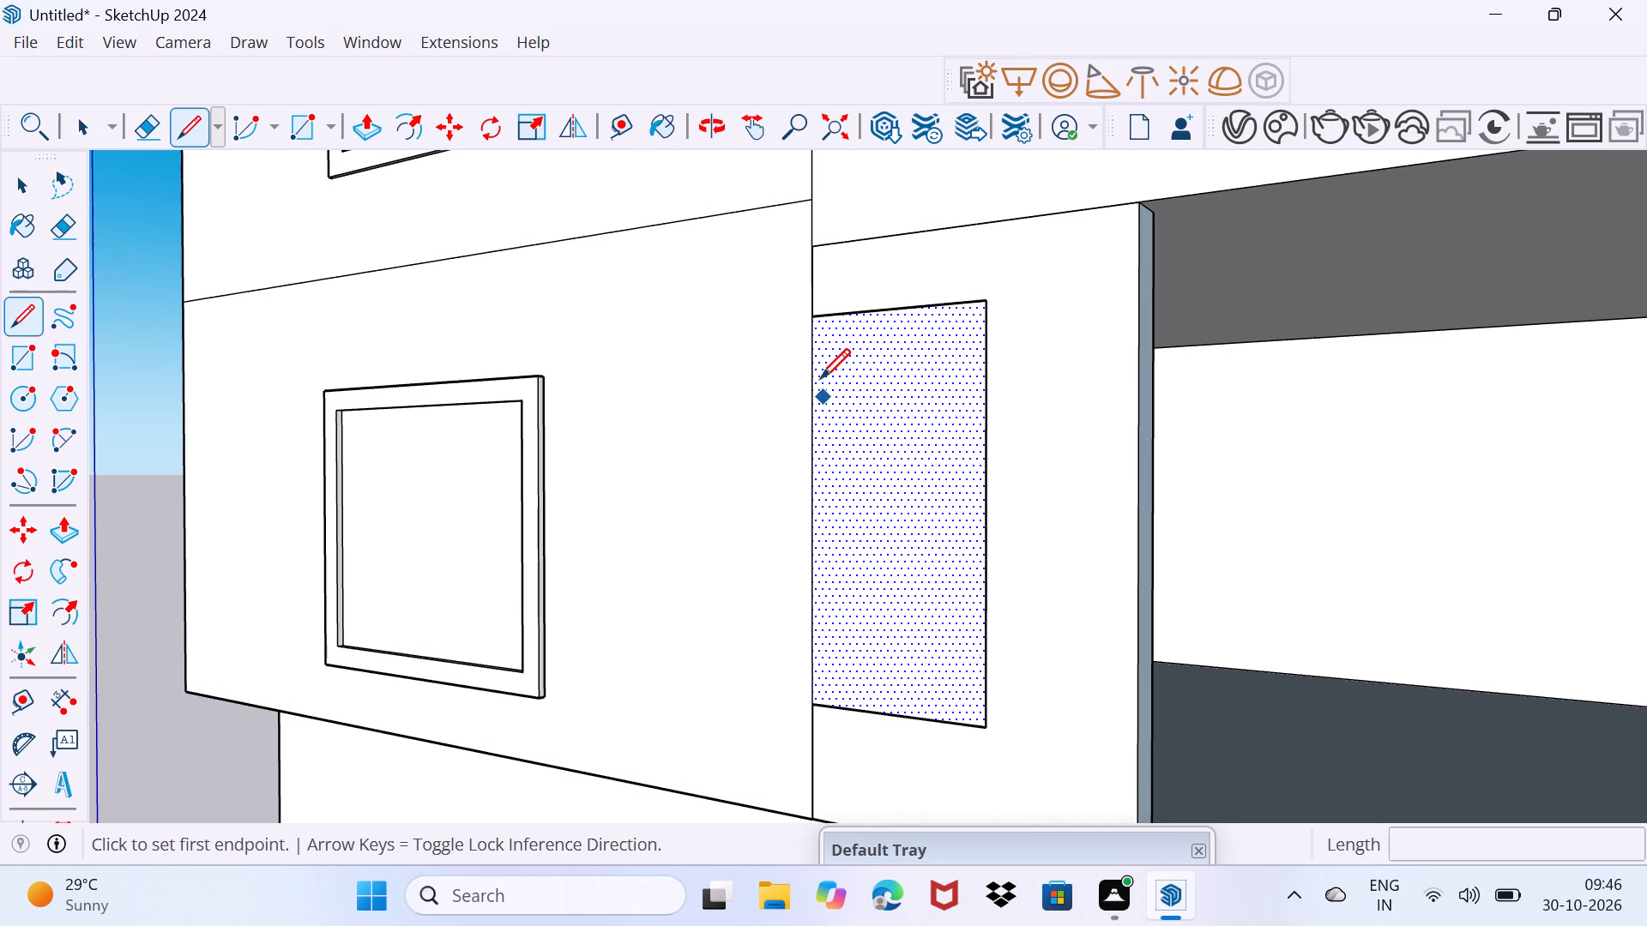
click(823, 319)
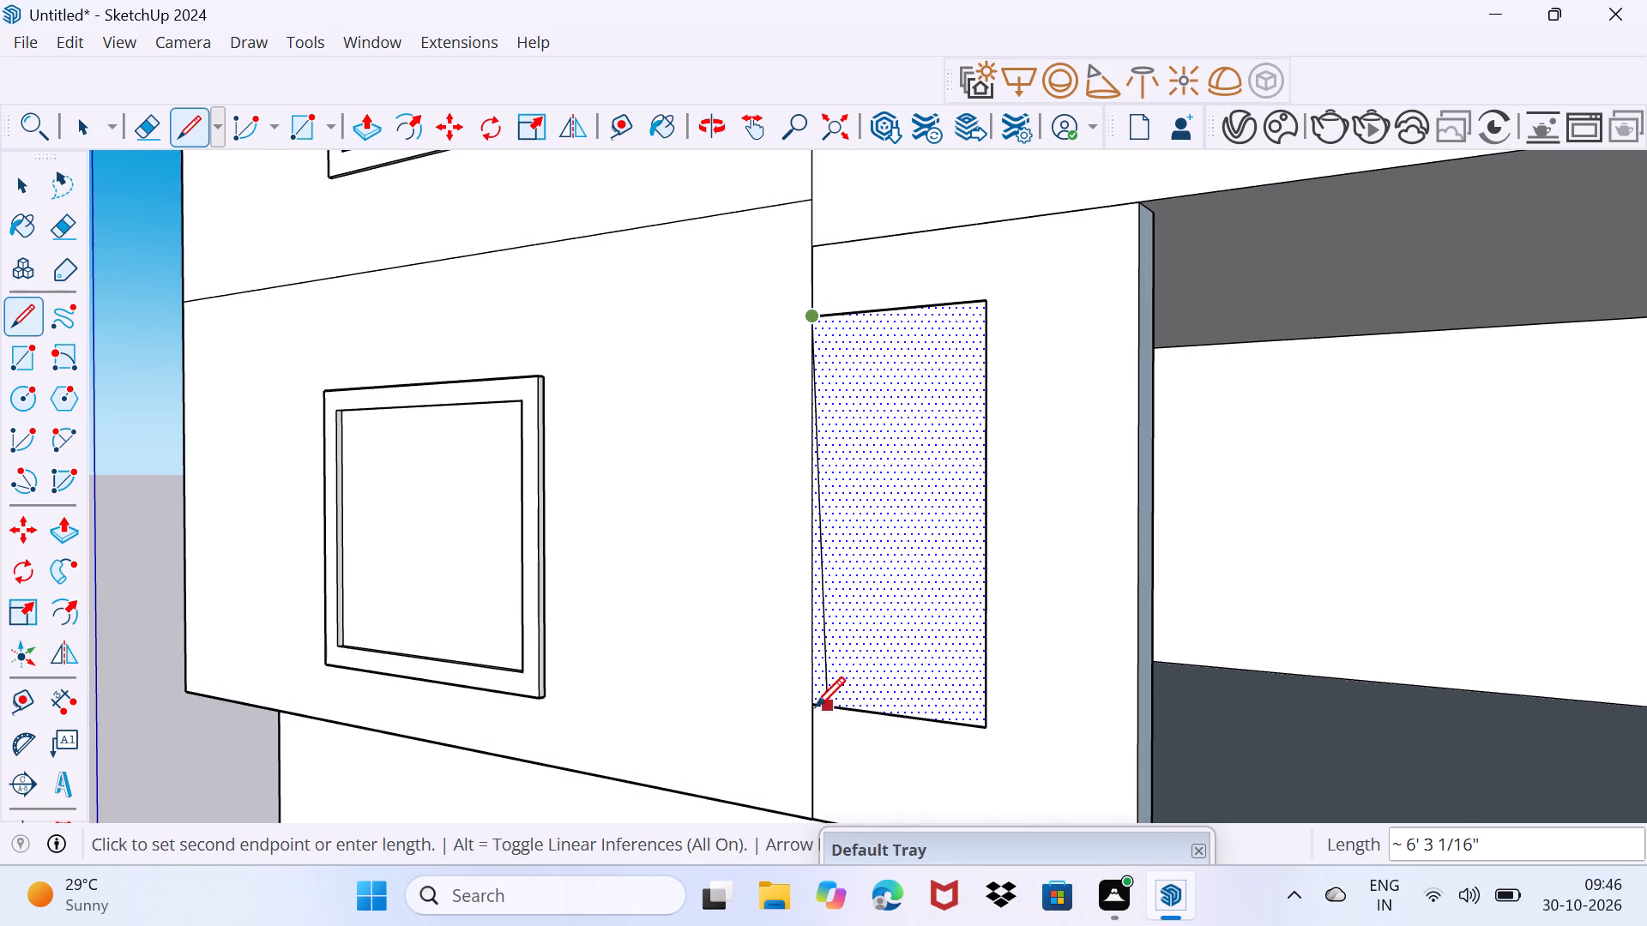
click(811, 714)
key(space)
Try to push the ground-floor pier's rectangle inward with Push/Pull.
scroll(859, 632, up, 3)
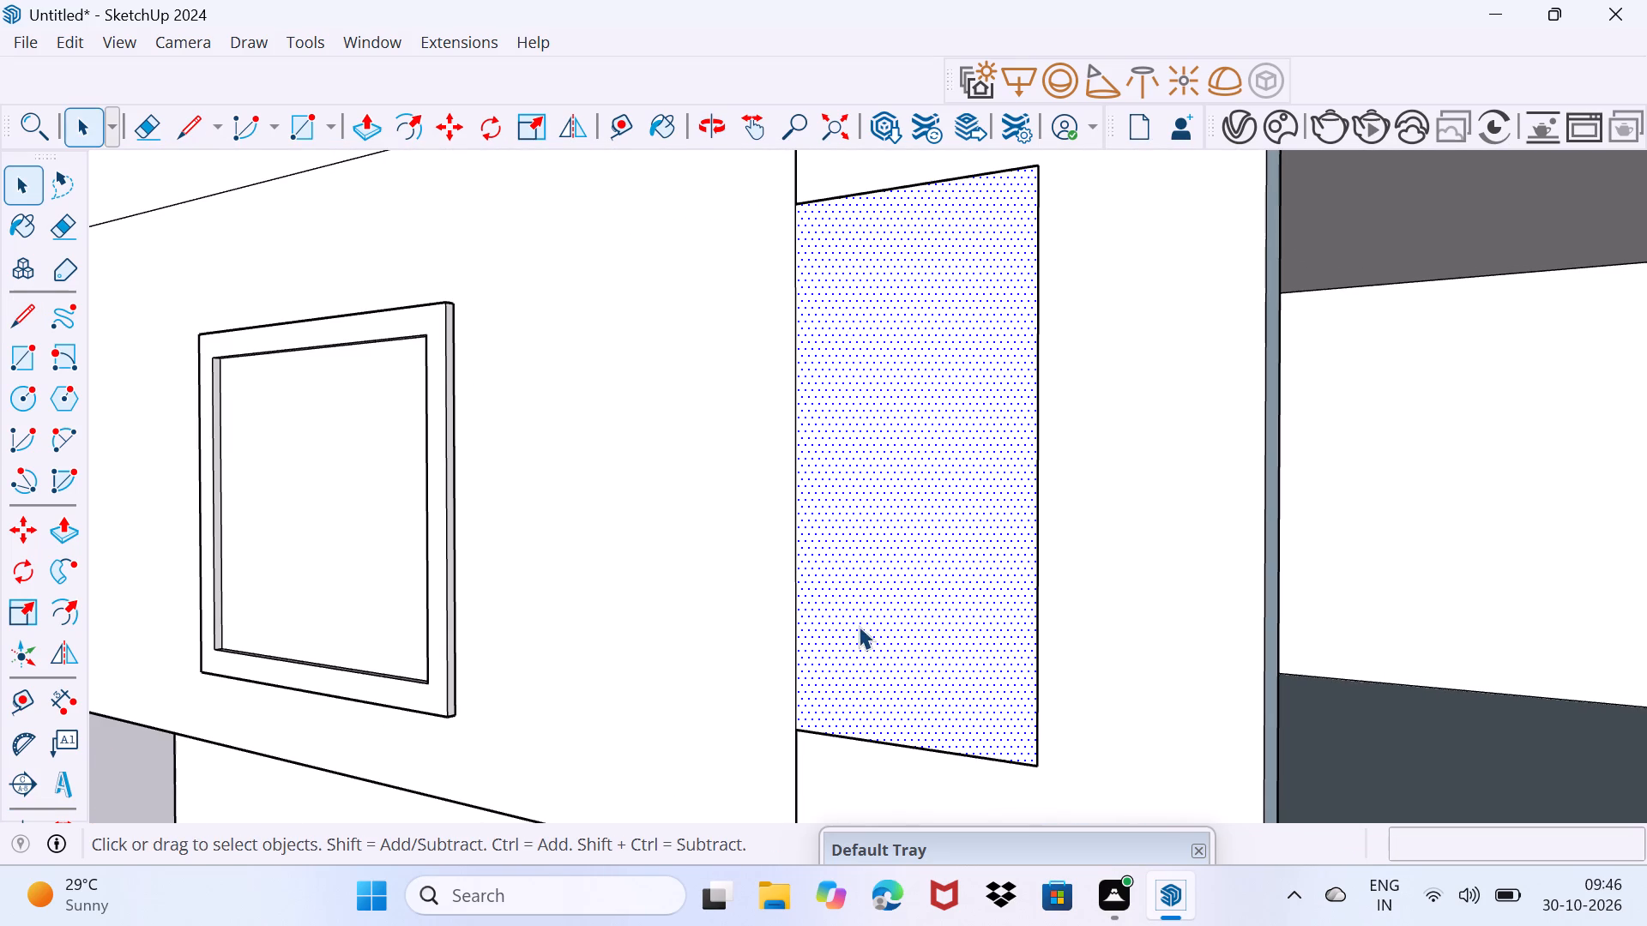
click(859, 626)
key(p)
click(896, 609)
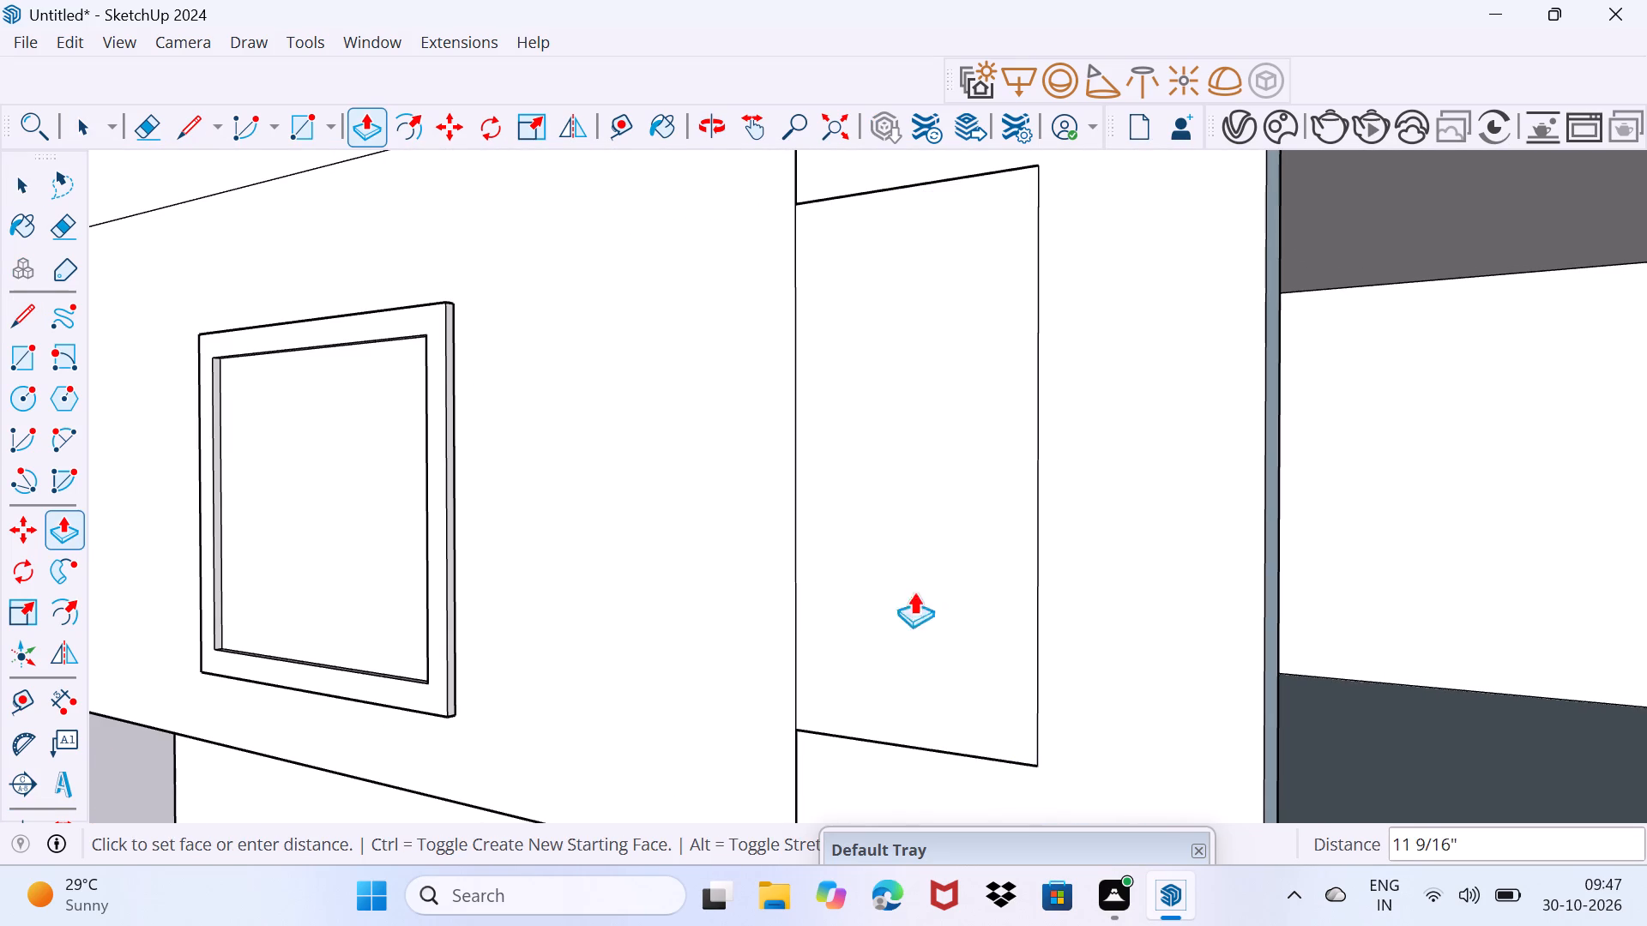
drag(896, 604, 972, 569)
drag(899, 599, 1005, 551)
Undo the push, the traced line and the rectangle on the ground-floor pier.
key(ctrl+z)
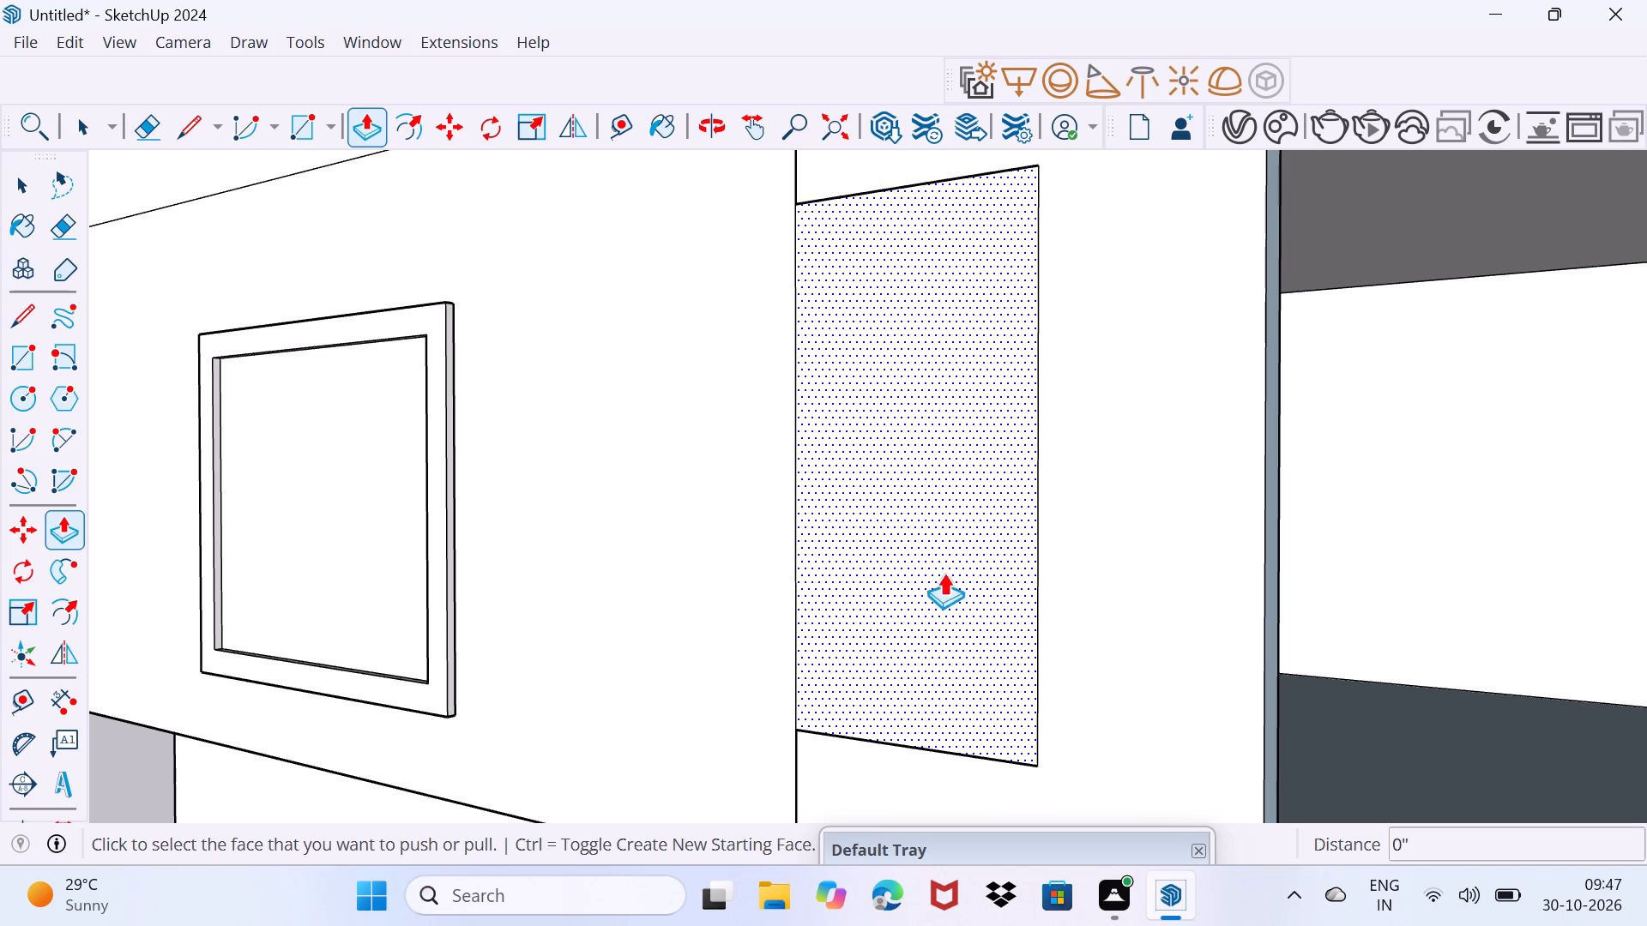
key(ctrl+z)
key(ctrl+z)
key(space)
Examine the ground-floor pier from the front, side and inside, including its edge beside the open bay.
scroll(785, 568, down, 4)
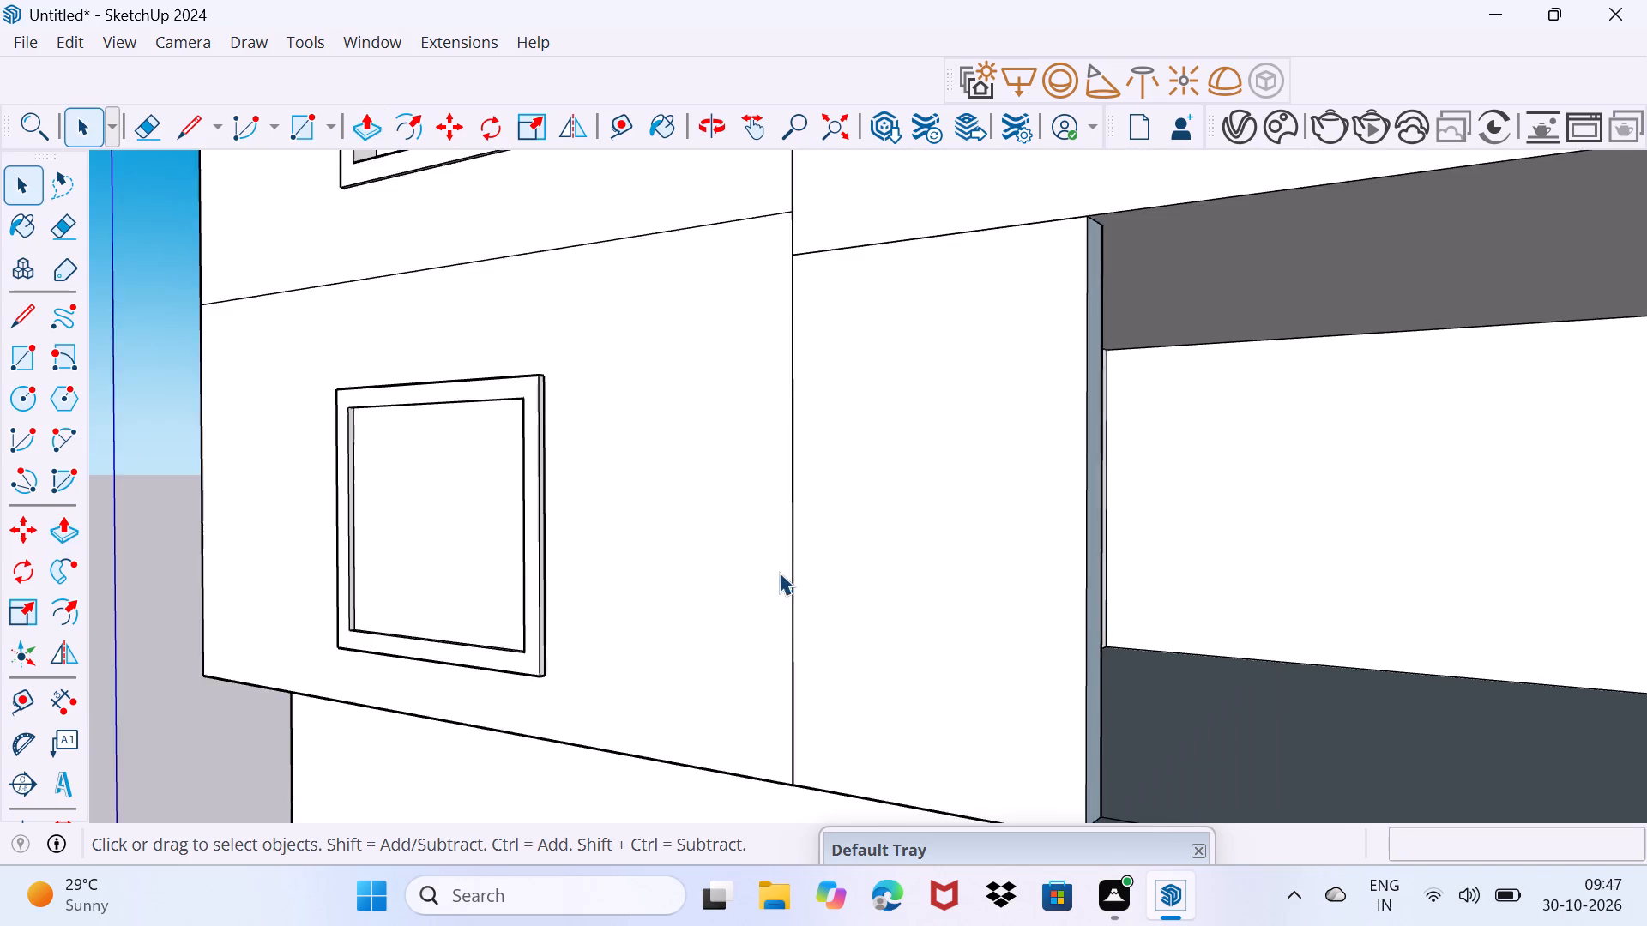
scroll(772, 580, down, 3)
middle_drag(763, 575, 792, 591)
middle_drag(1069, 560, 733, 620)
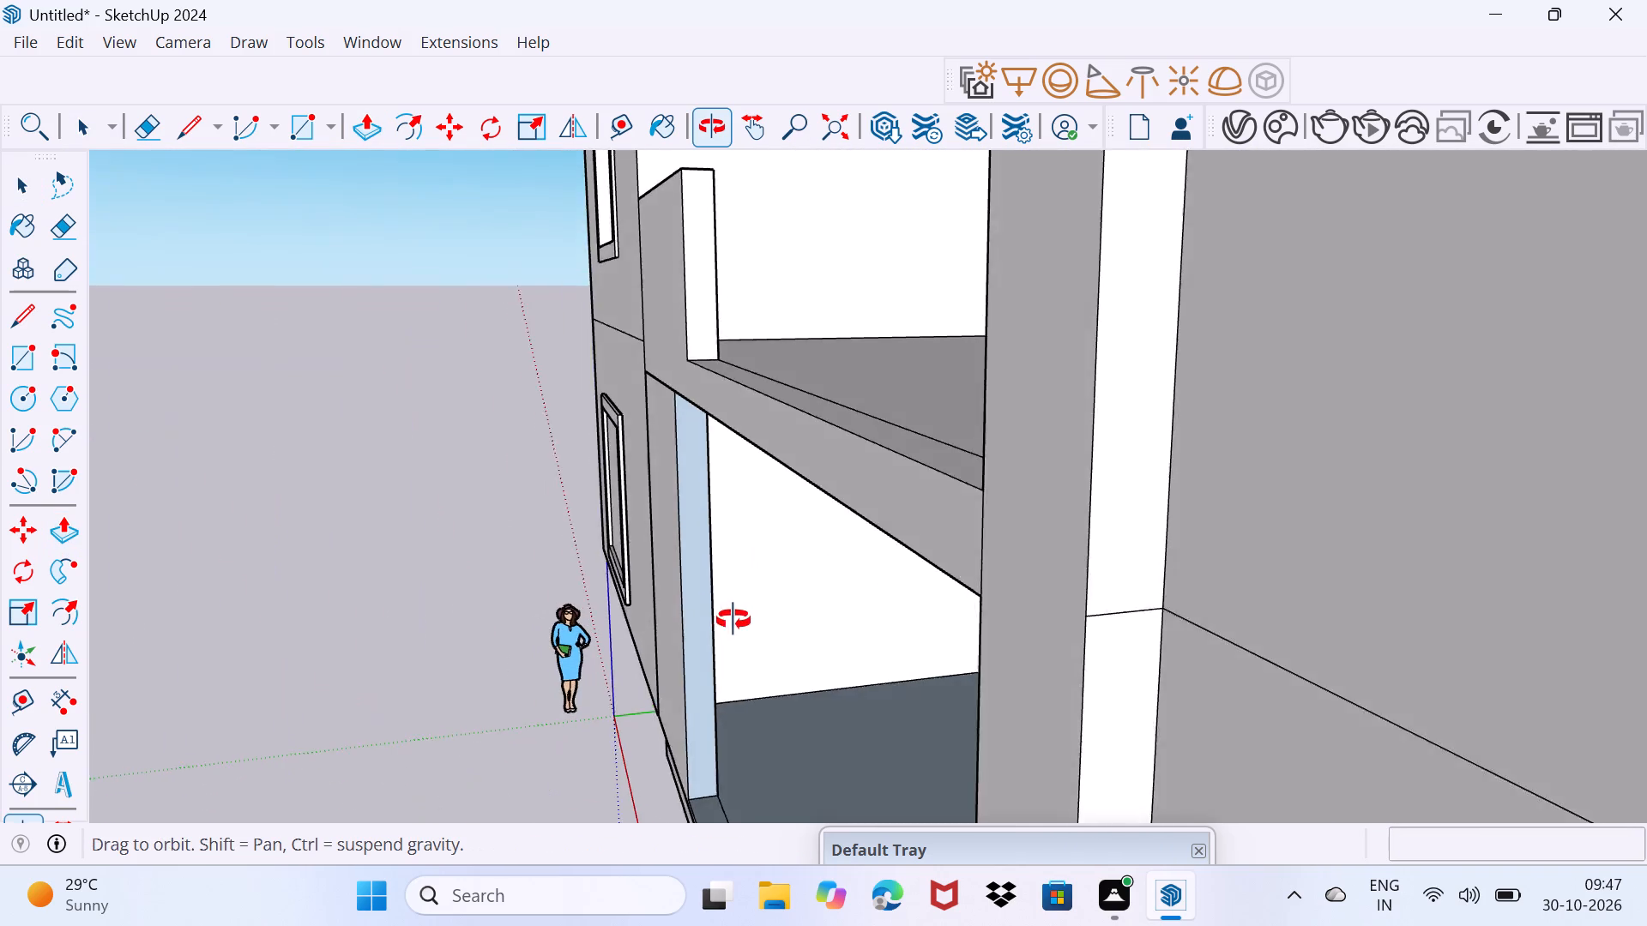
middle_drag(733, 620, 738, 604)
scroll(744, 581, up, 9)
middle_drag(704, 578, 606, 610)
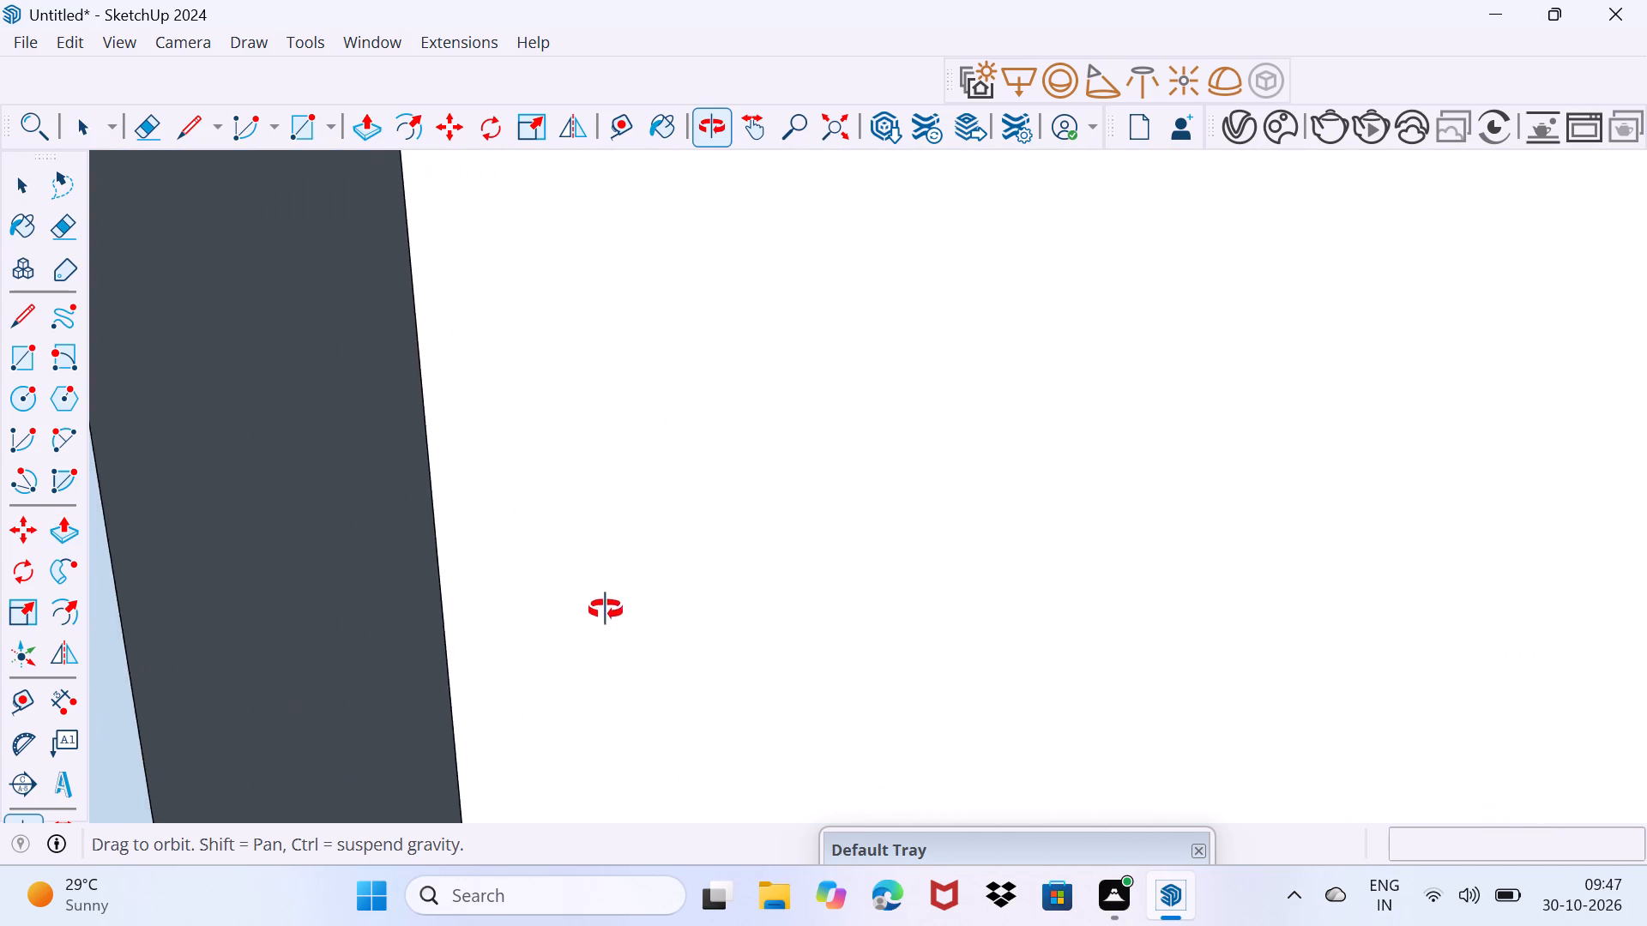
middle_drag(606, 610, 908, 562)
scroll(938, 555, down, 7)
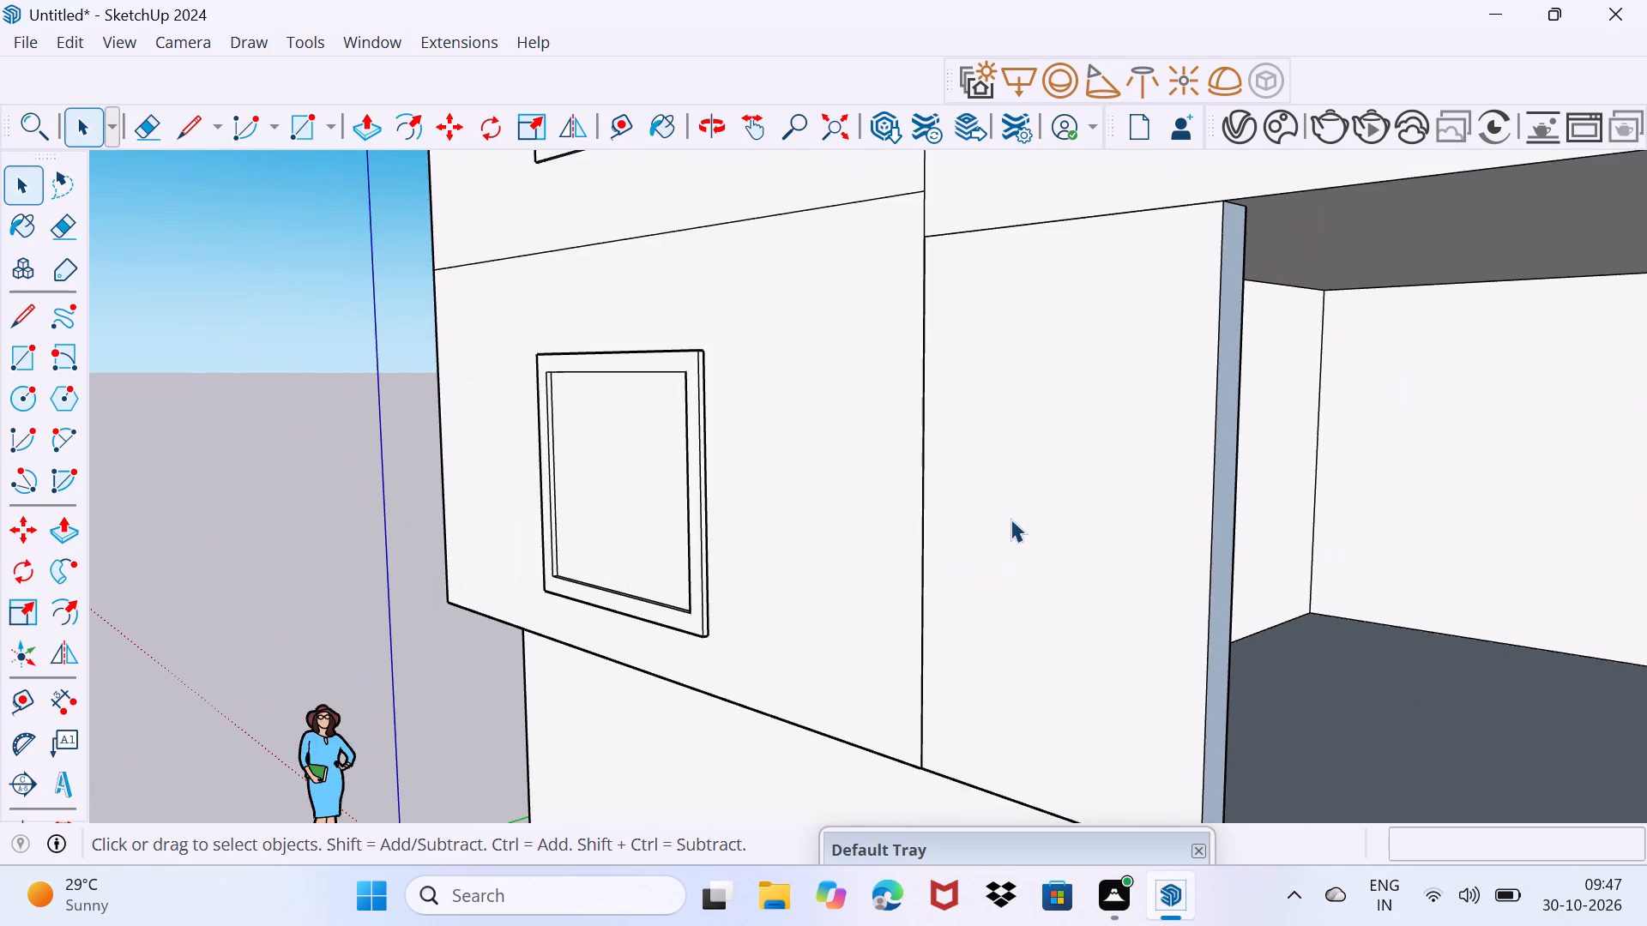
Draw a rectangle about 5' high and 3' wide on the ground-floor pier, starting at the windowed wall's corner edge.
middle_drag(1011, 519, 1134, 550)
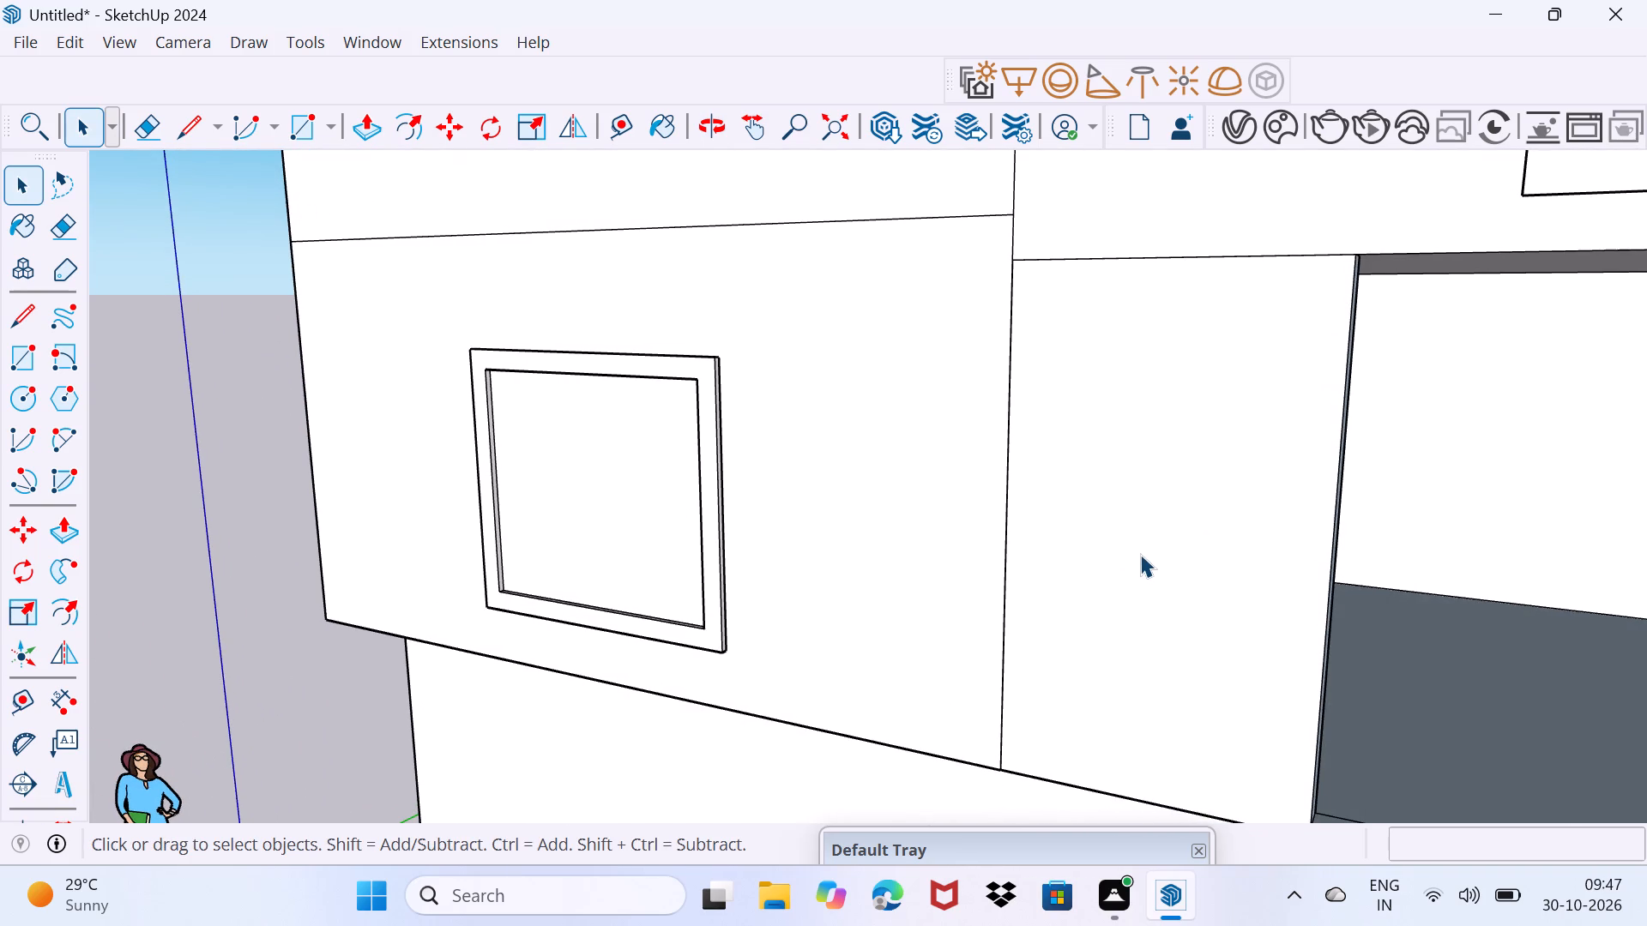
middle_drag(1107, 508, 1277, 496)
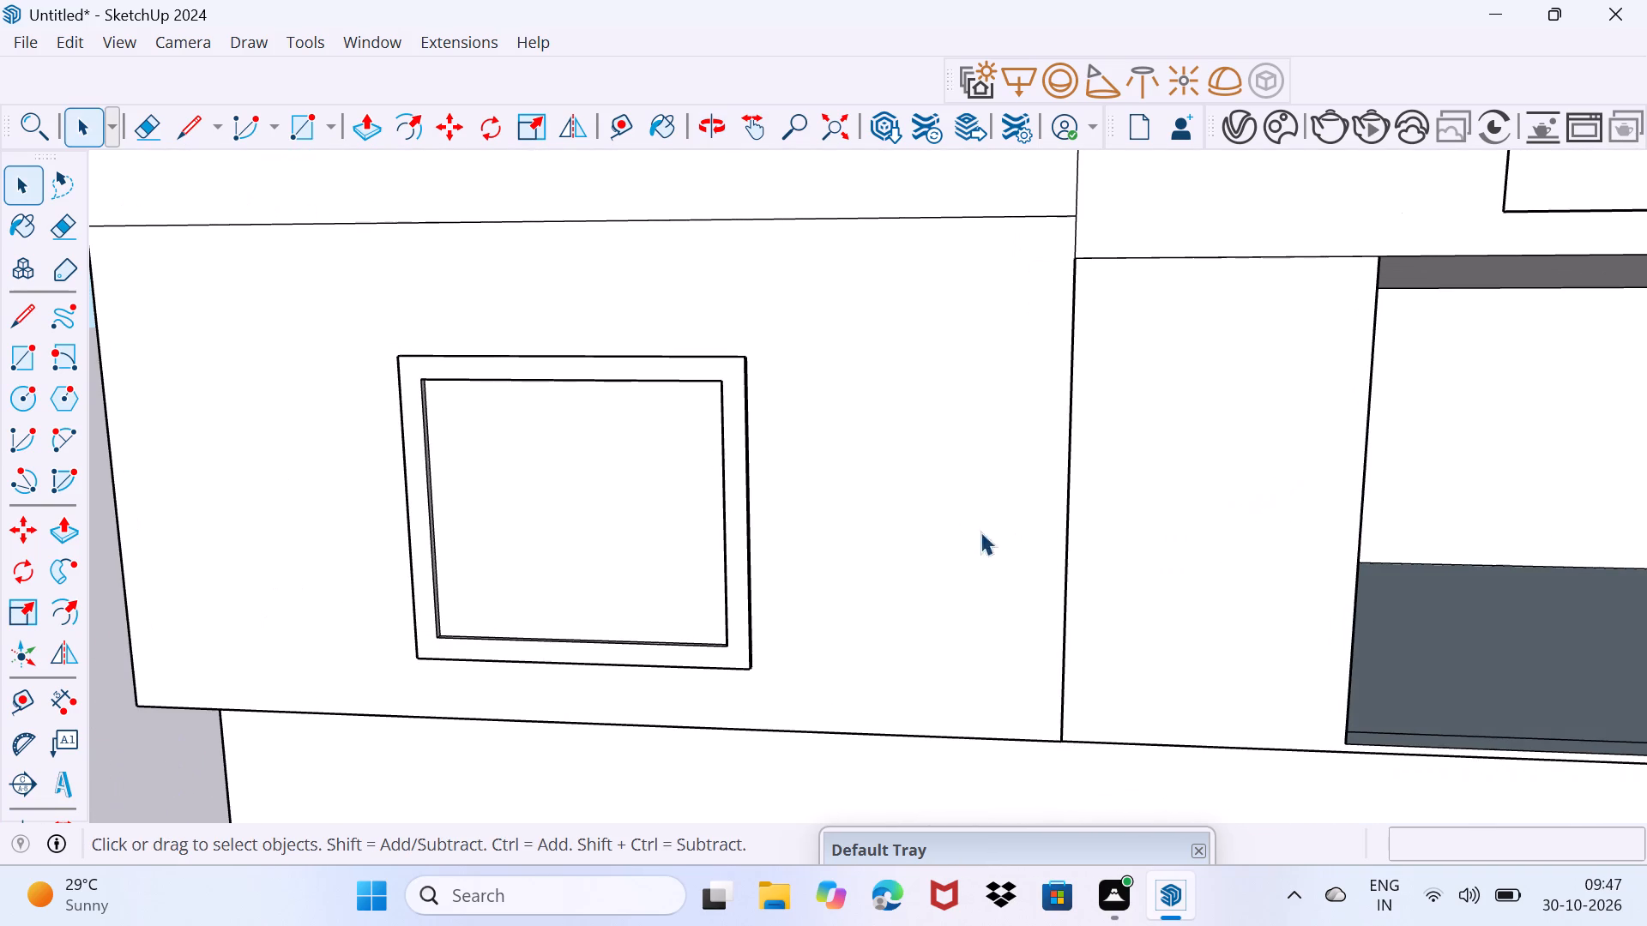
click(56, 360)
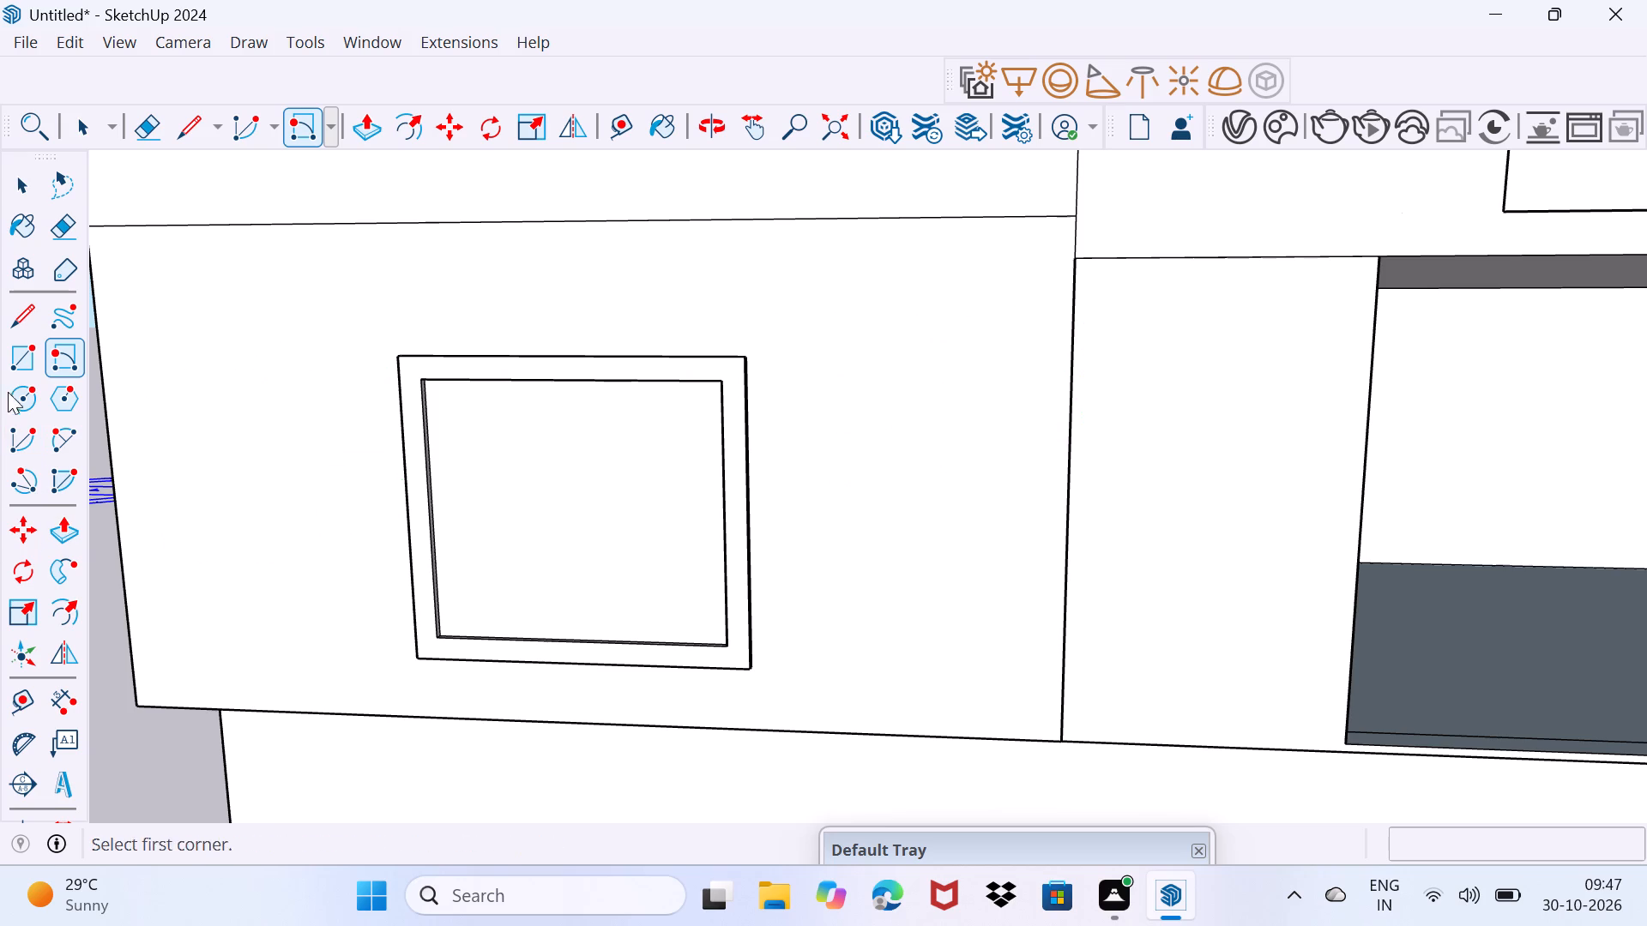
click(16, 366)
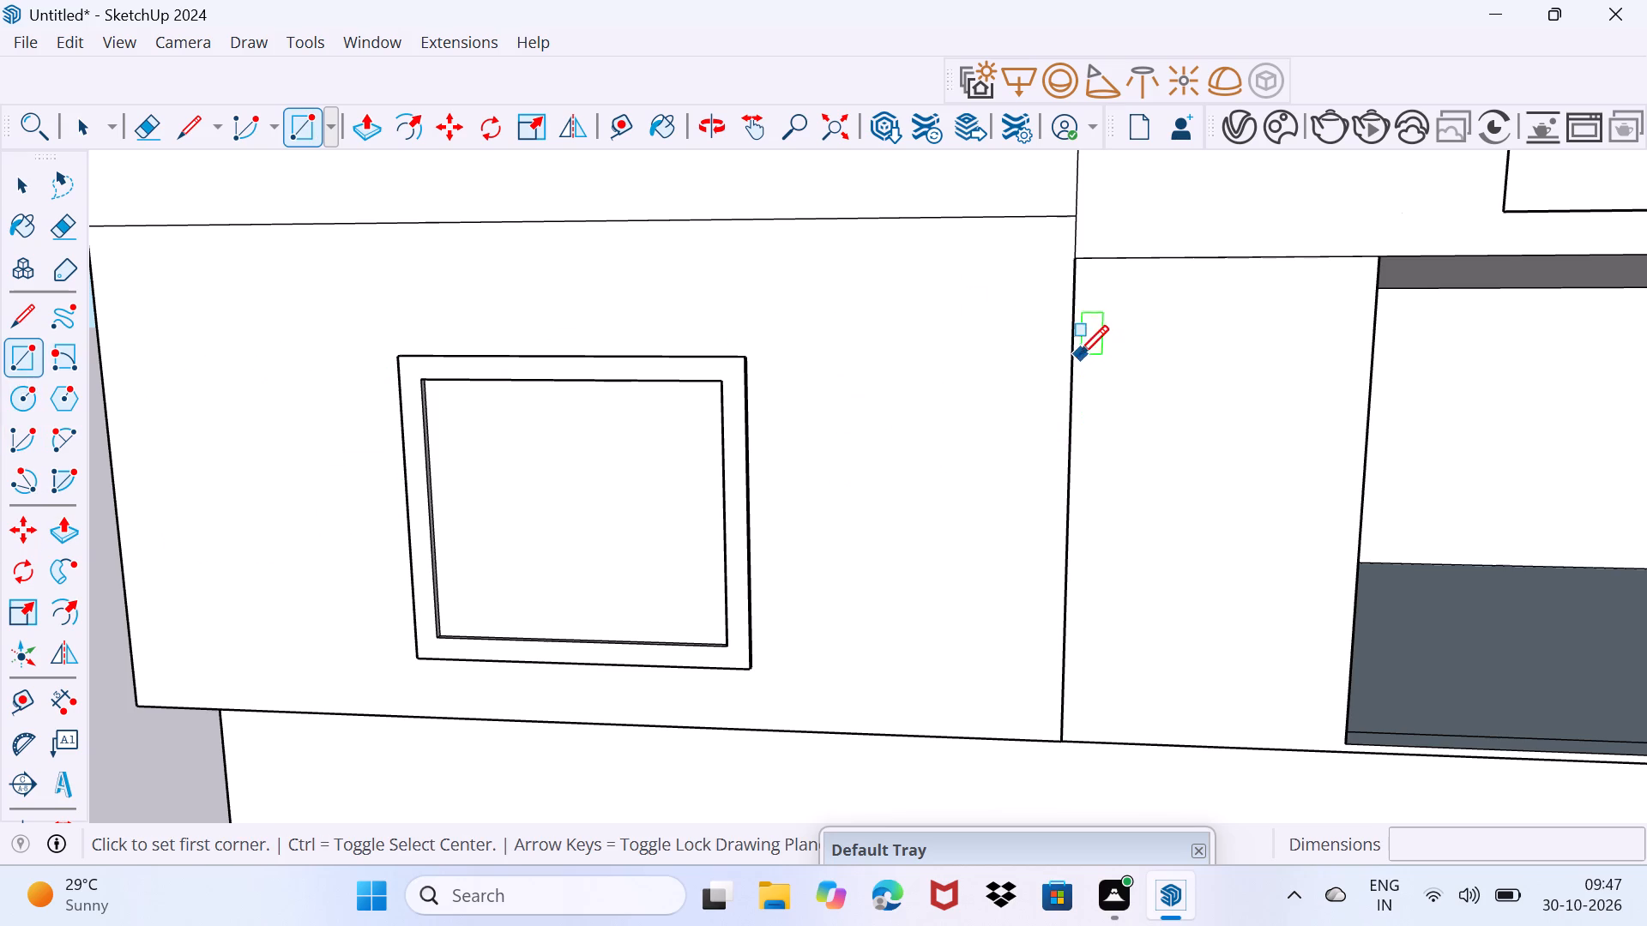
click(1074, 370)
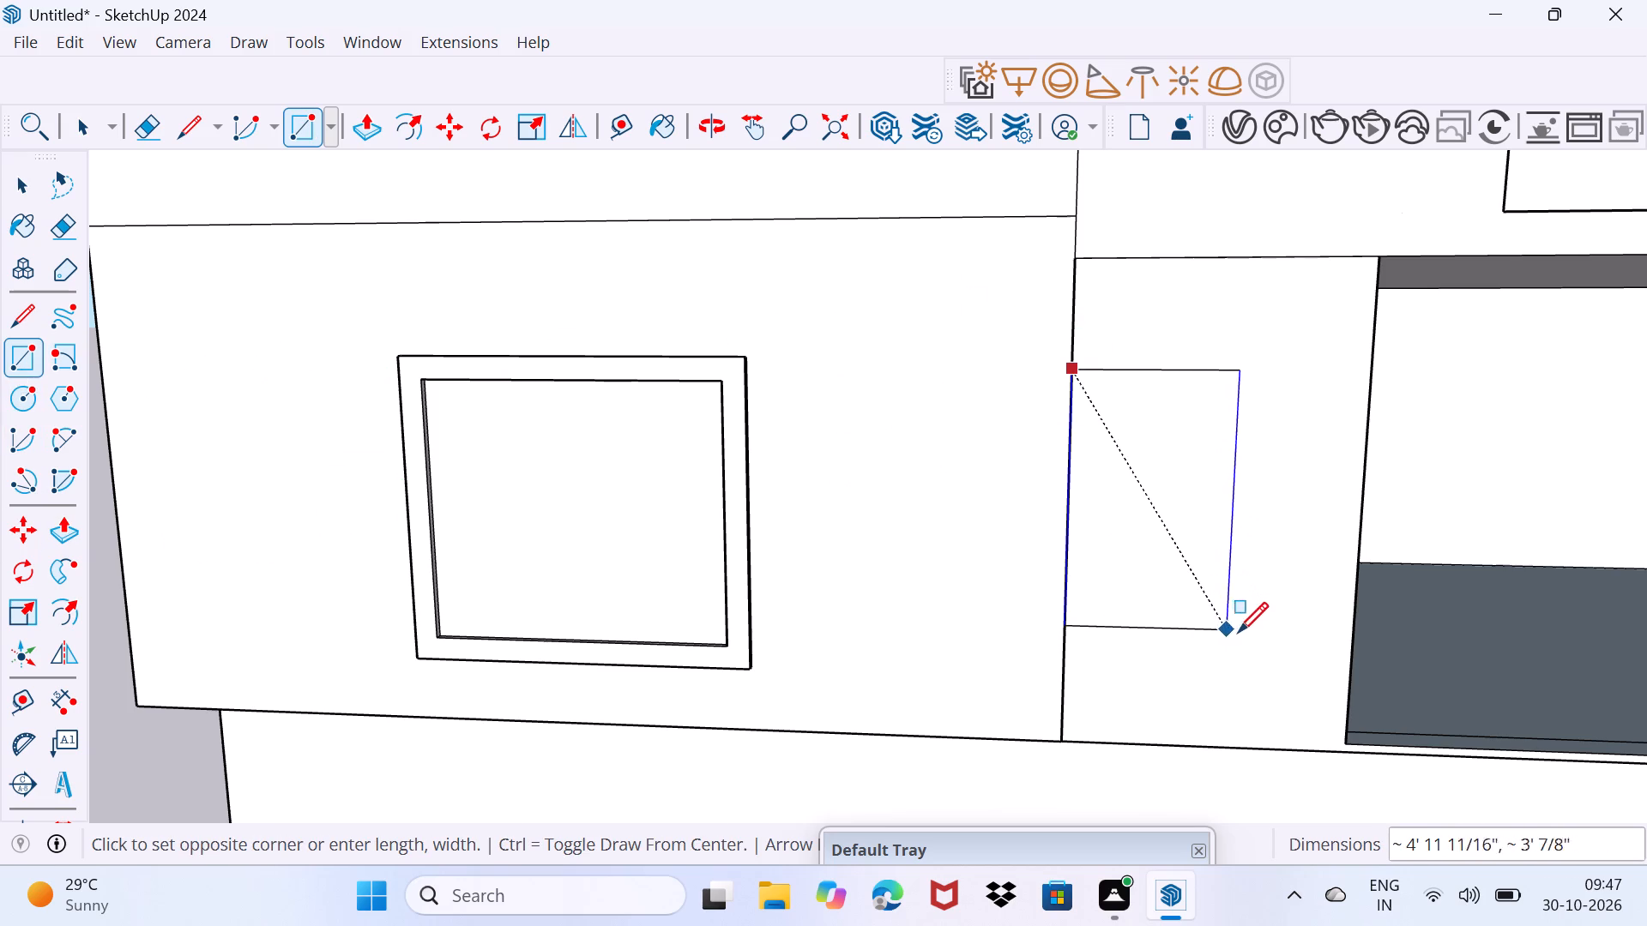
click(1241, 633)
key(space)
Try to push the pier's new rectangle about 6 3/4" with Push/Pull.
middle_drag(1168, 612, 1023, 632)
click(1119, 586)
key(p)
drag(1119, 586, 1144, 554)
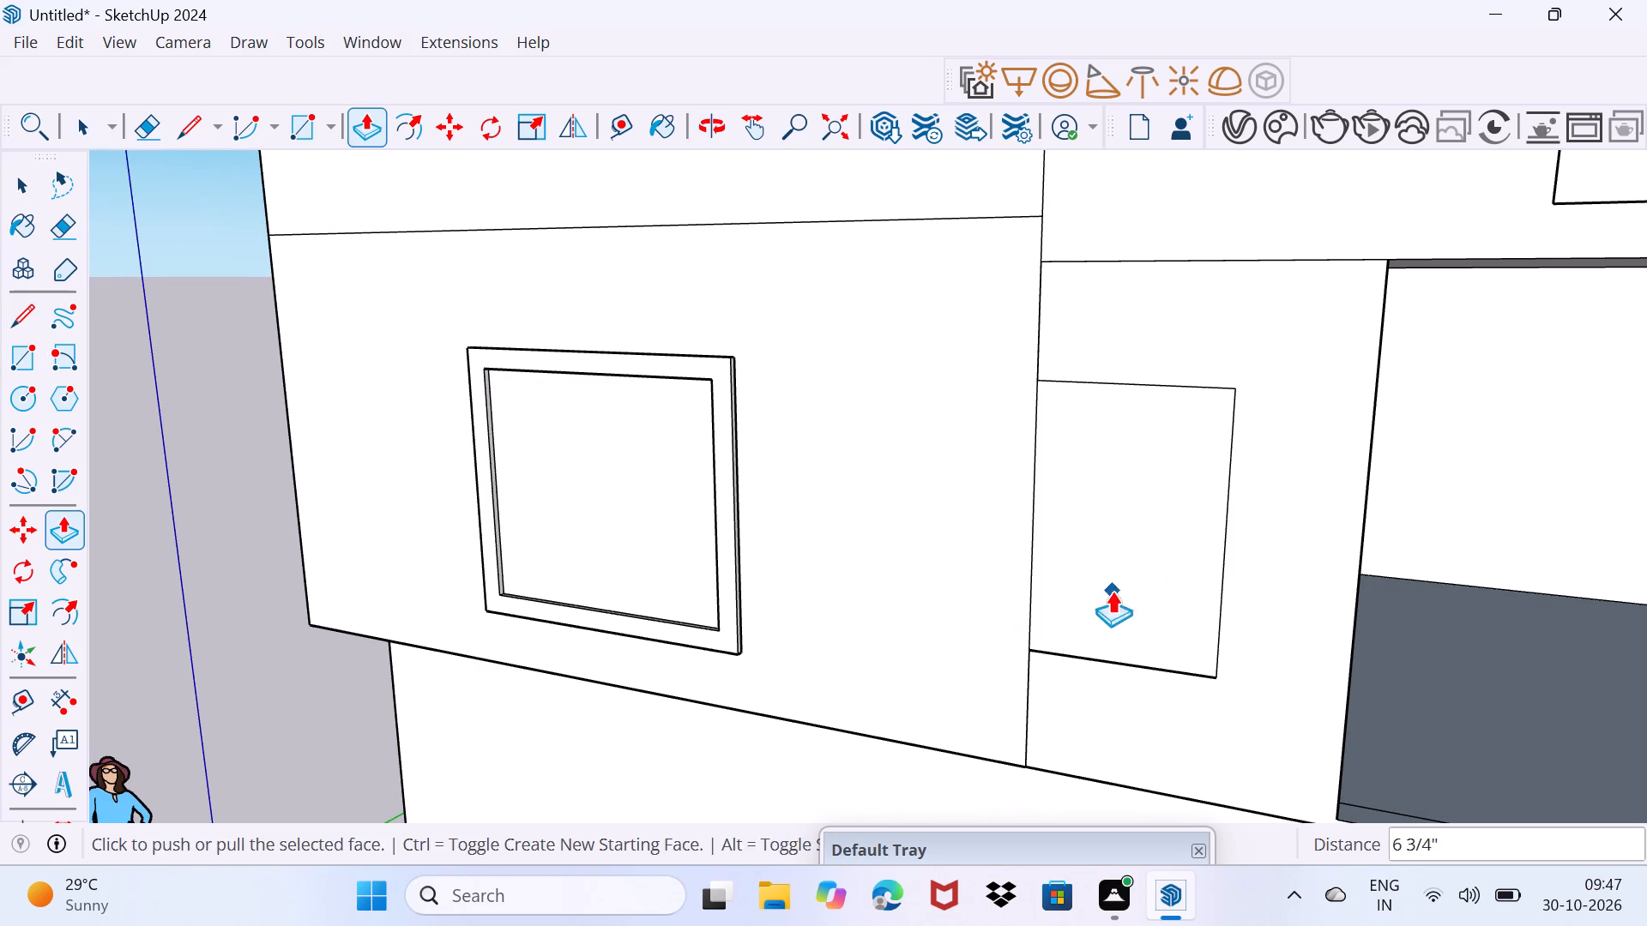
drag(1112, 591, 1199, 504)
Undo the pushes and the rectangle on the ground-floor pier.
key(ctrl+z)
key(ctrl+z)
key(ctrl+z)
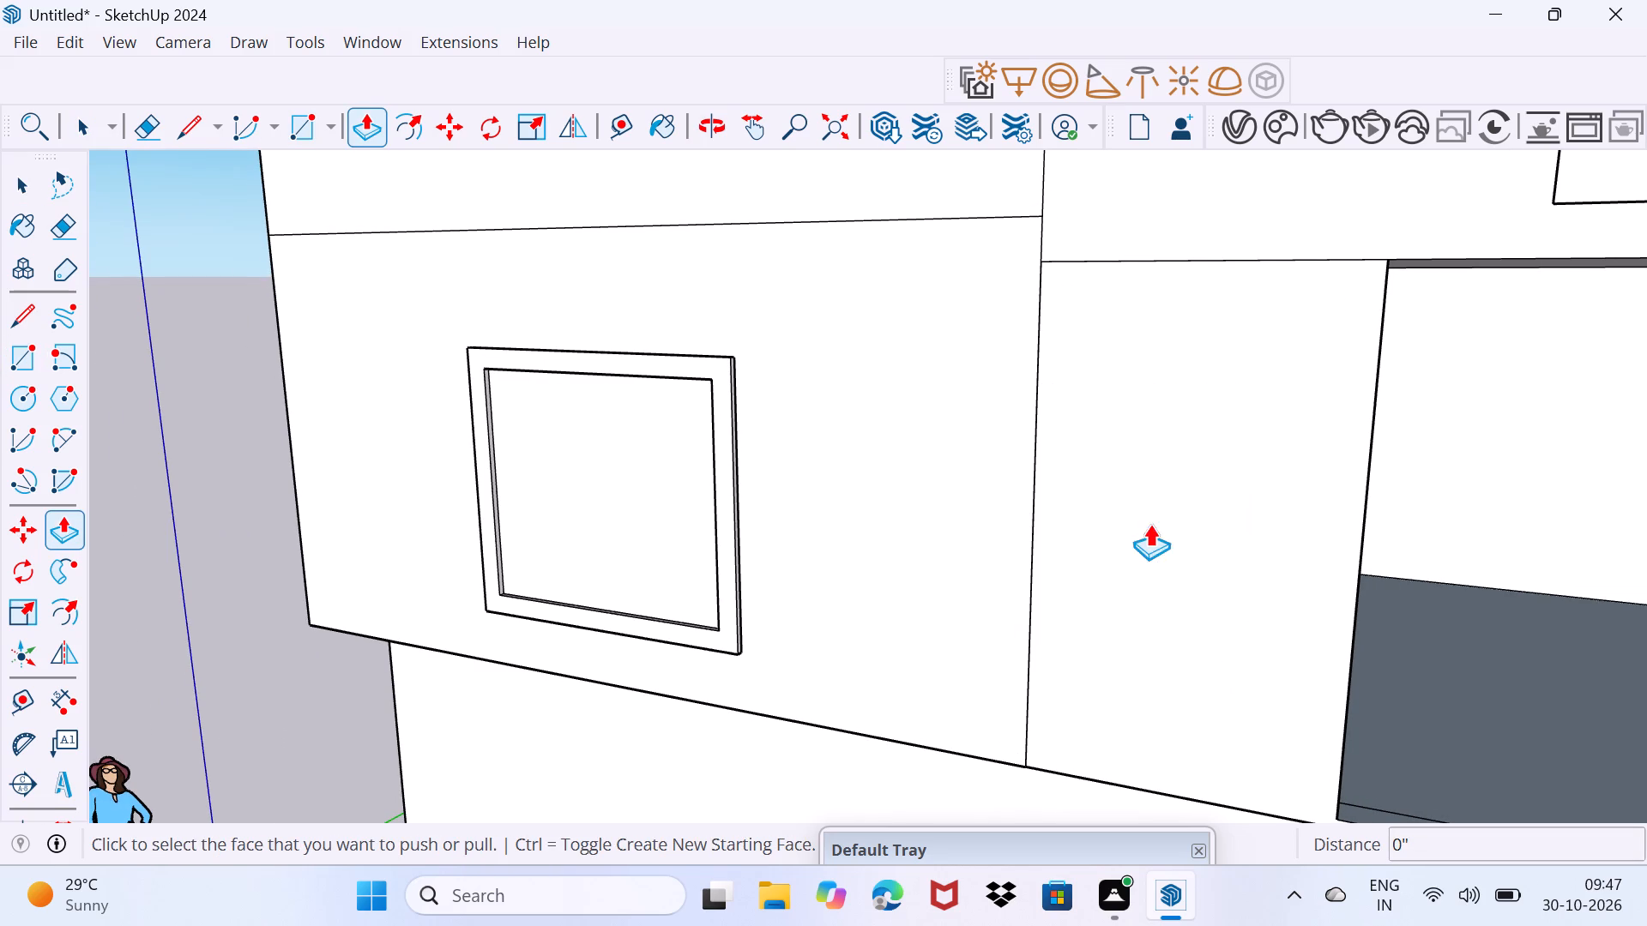
Push/Pull the ground-floor pier's face about 3/16" so it aligns flush with the adjoining windowed wall.
middle_drag(1047, 490, 956, 552)
scroll(1012, 430, up, 3)
middle_drag(1011, 409, 939, 483)
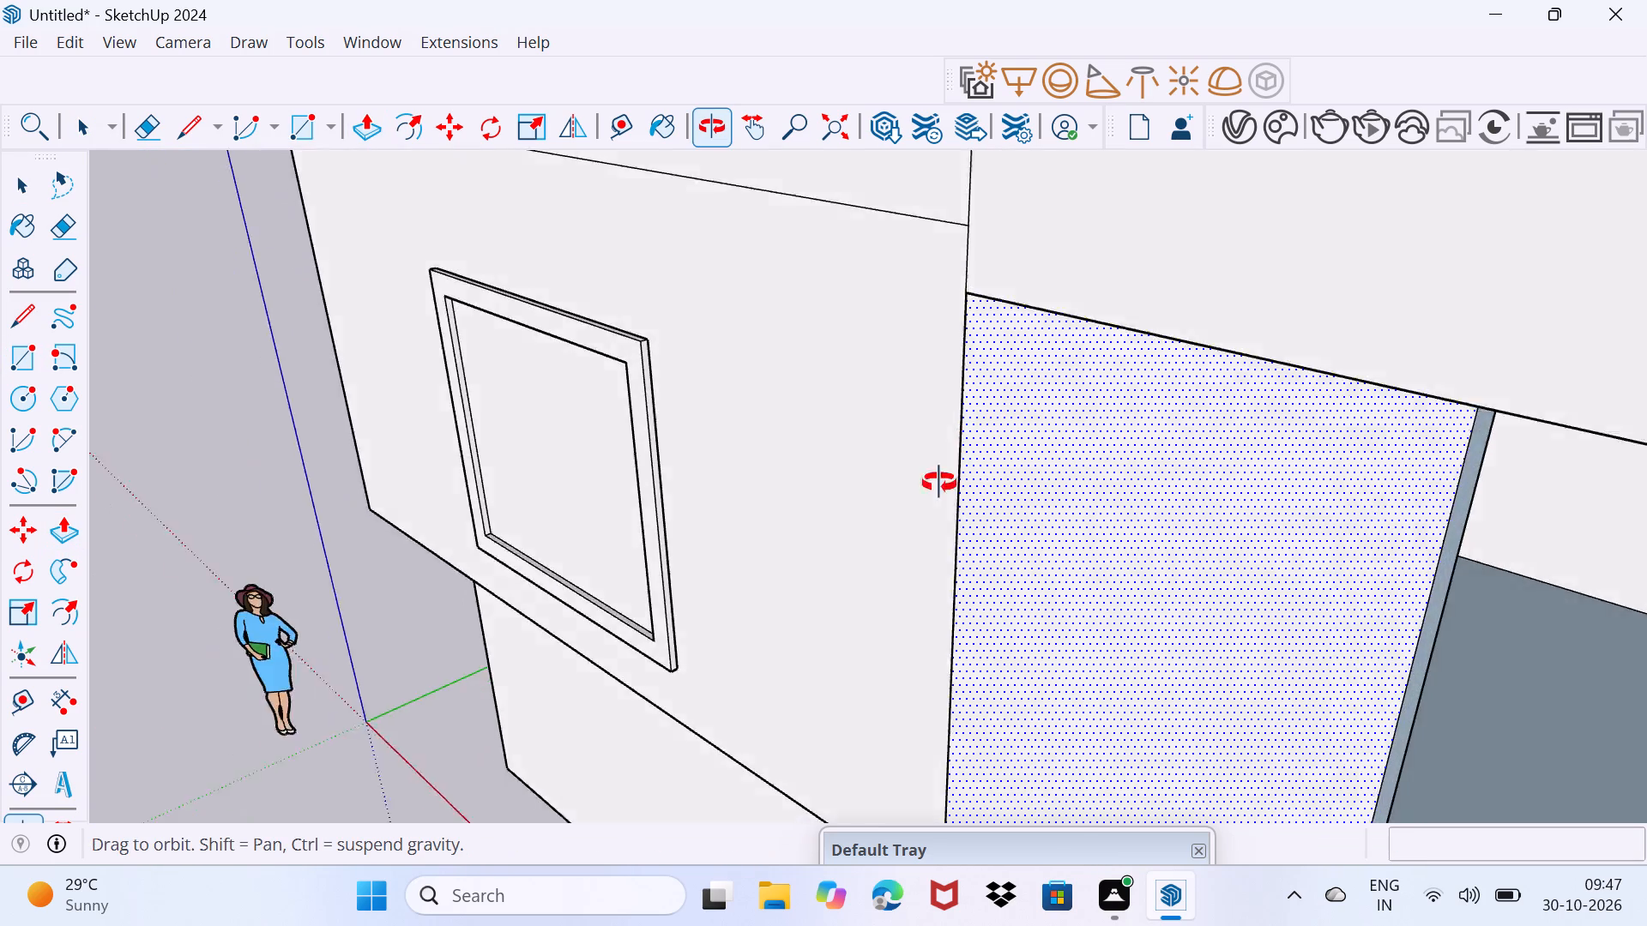
middle_drag(939, 483, 853, 548)
scroll(920, 410, up, 16)
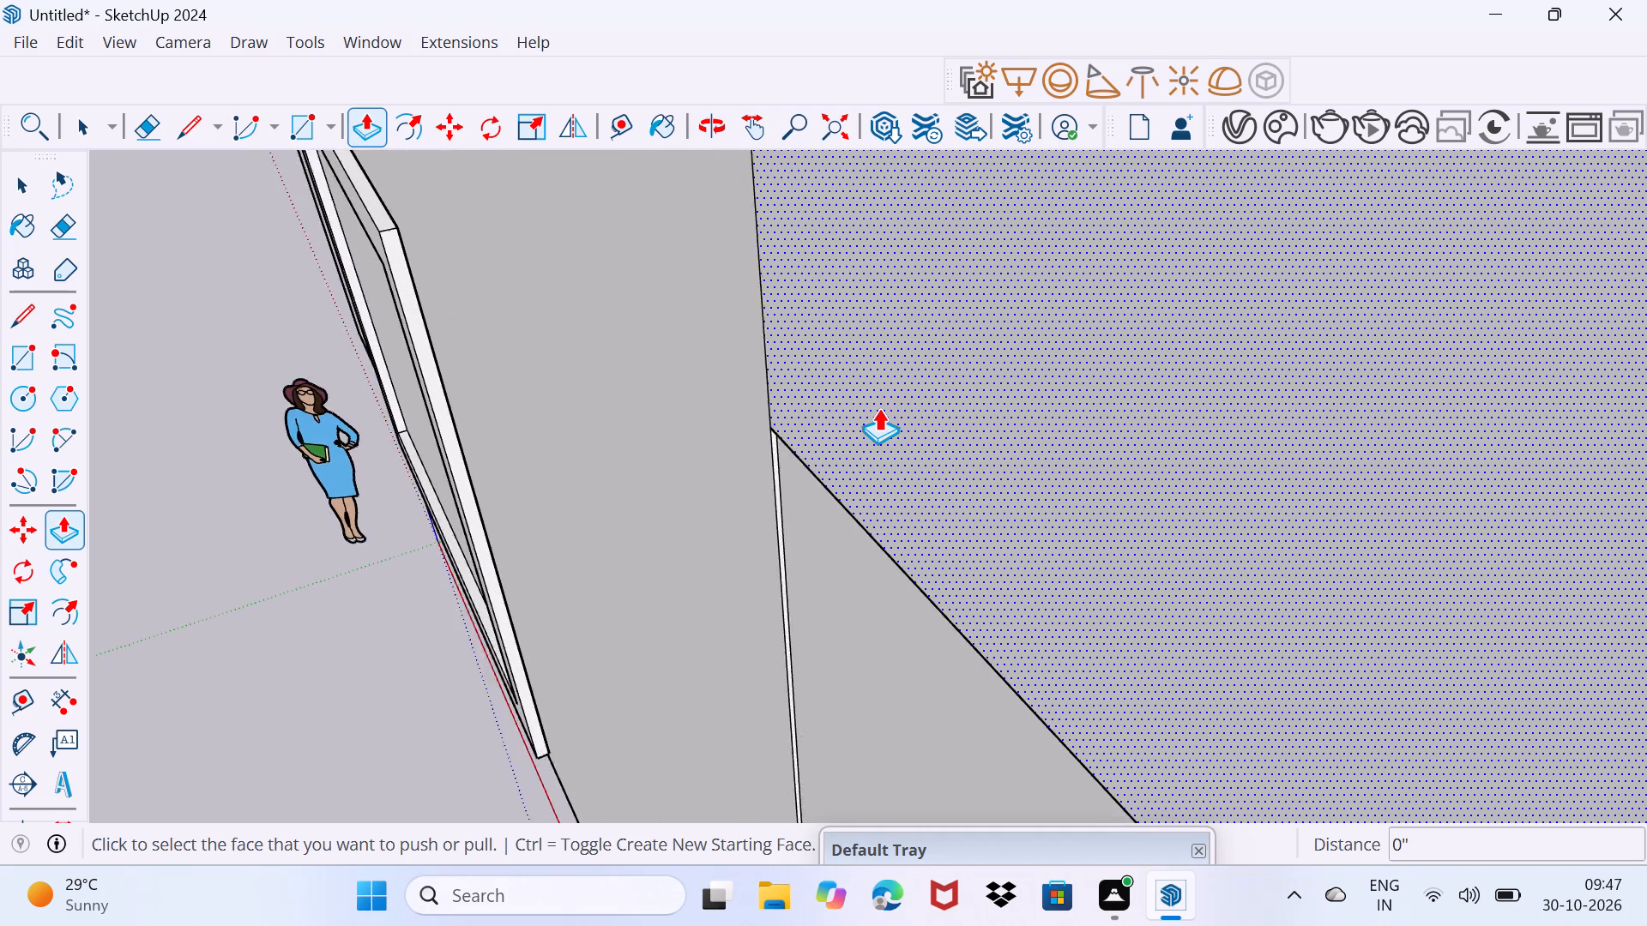
scroll(878, 408, up, 5)
middle_drag(823, 506, 1033, 228)
scroll(823, 506, up, 1)
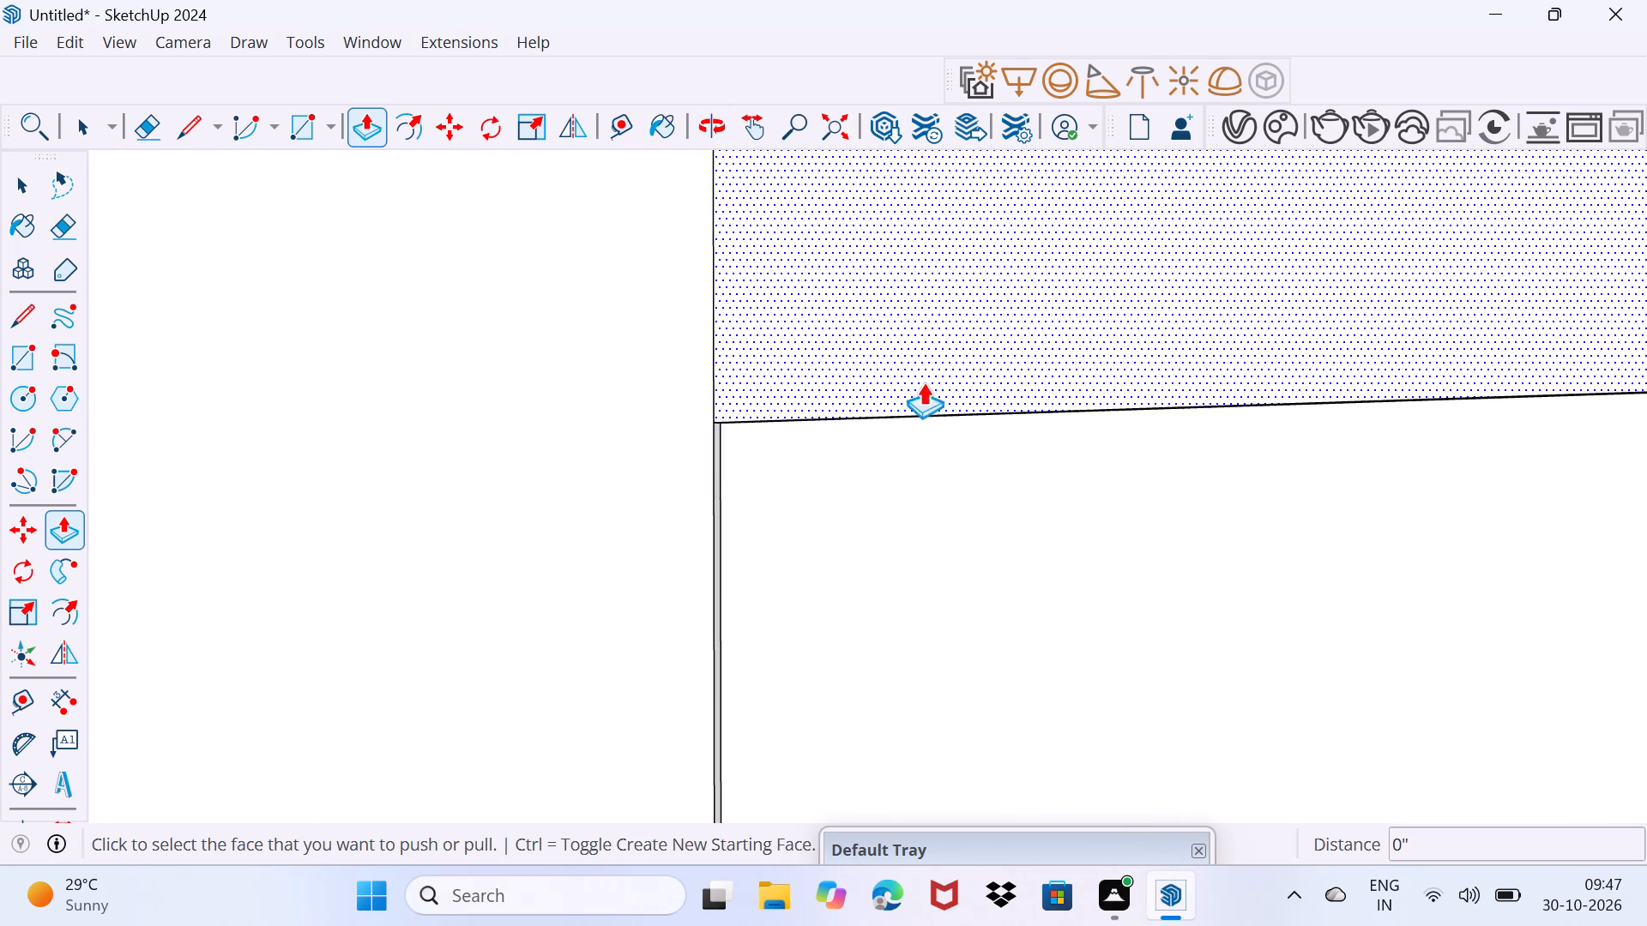
scroll(922, 383, down, 3)
middle_drag(933, 523, 853, 194)
middle_drag(747, 454, 860, 444)
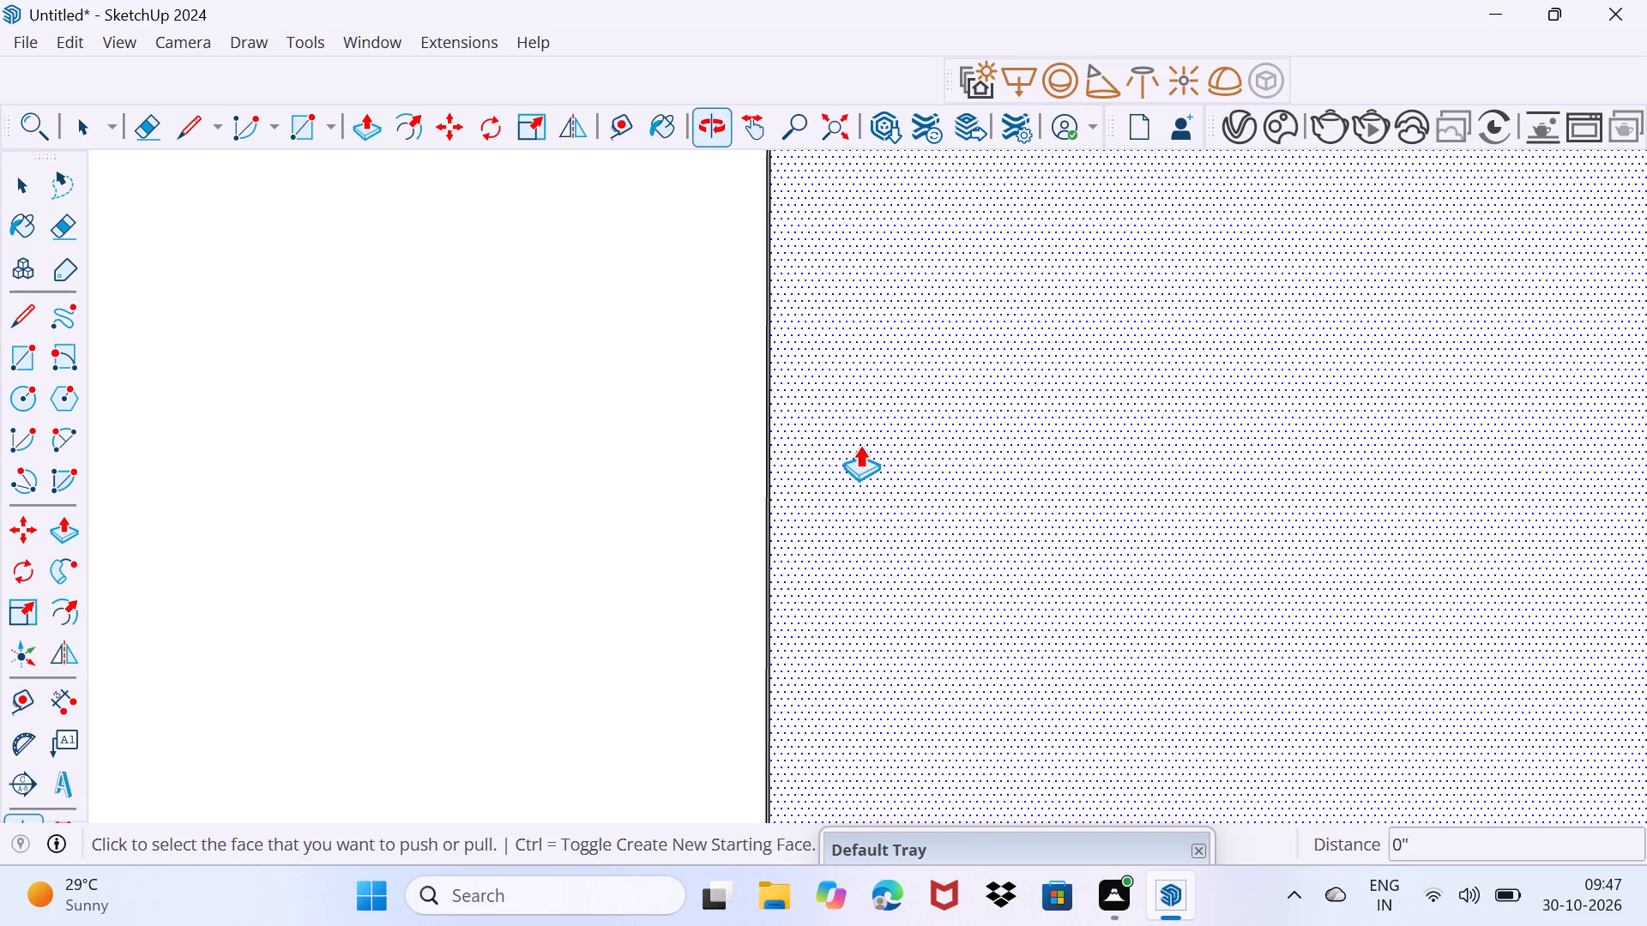
key(space)
scroll(853, 446, down, 8)
middle_drag(876, 473, 628, 374)
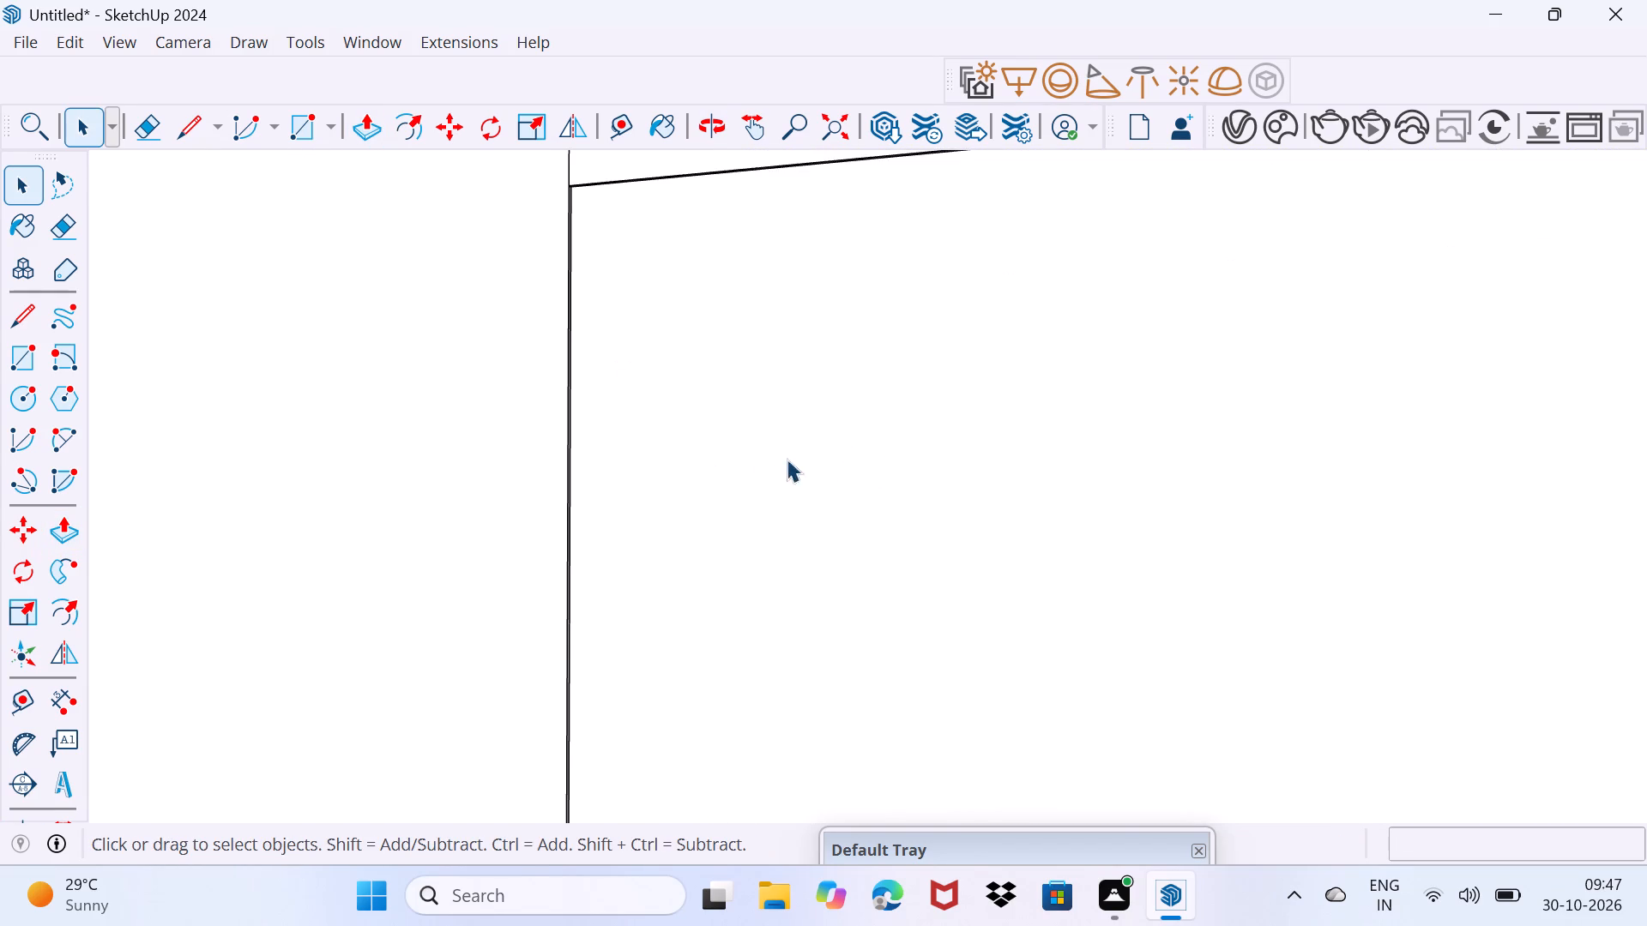
click(842, 469)
key(p)
click(842, 469)
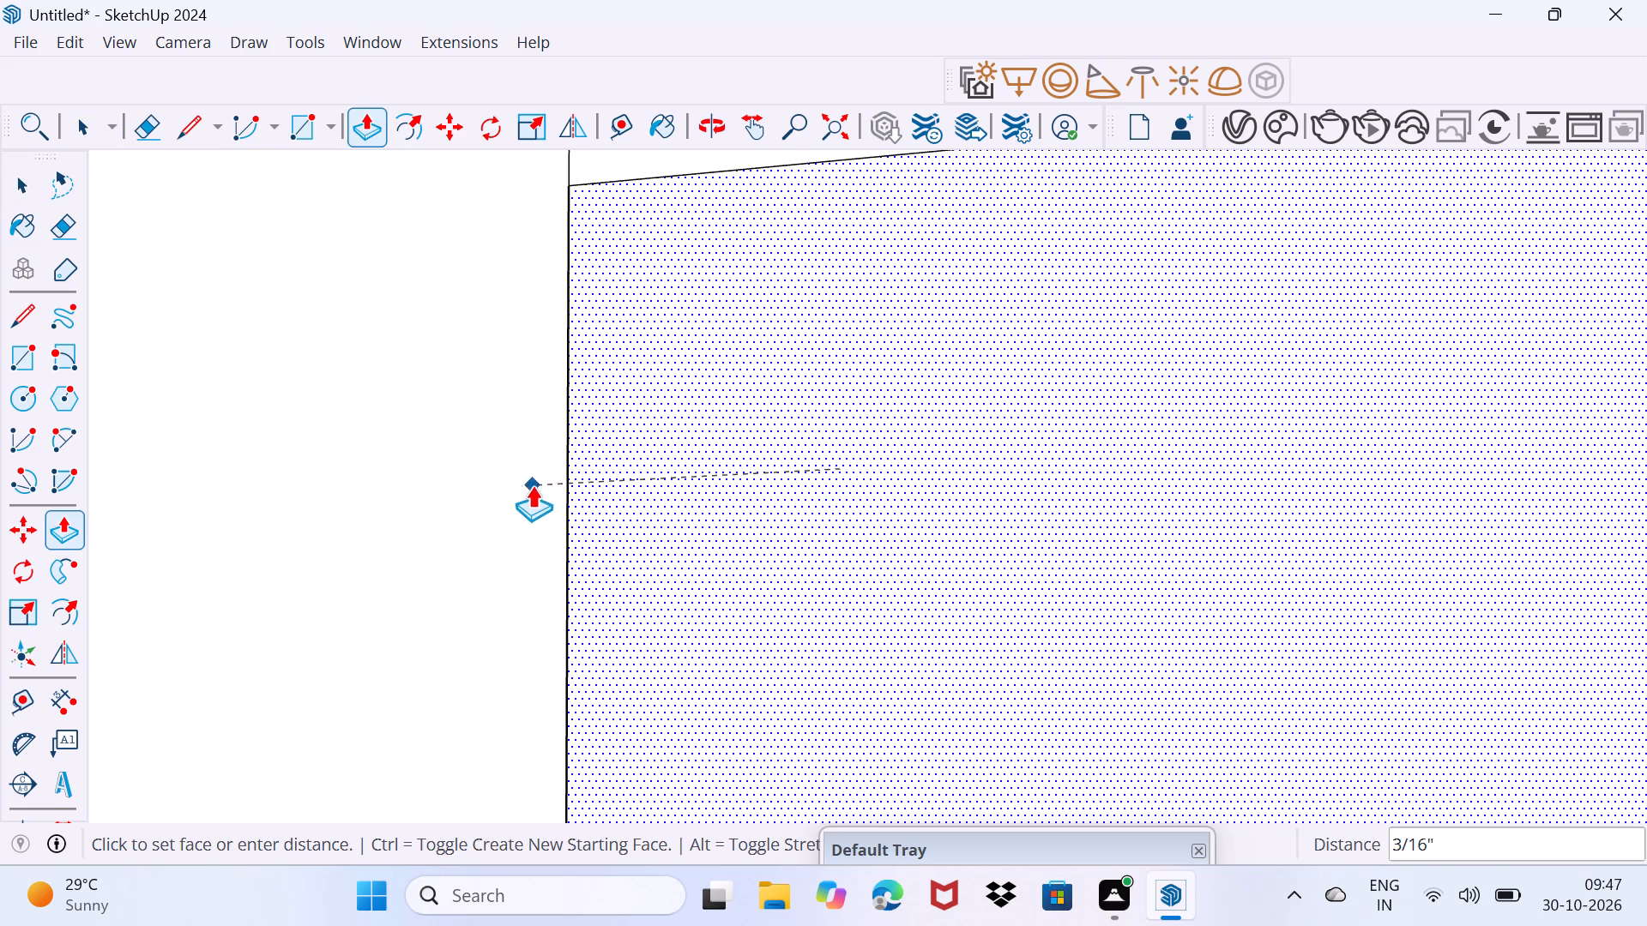
click(532, 485)
key(space)
drag(582, 550, 649, 457)
scroll(654, 445, down, 14)
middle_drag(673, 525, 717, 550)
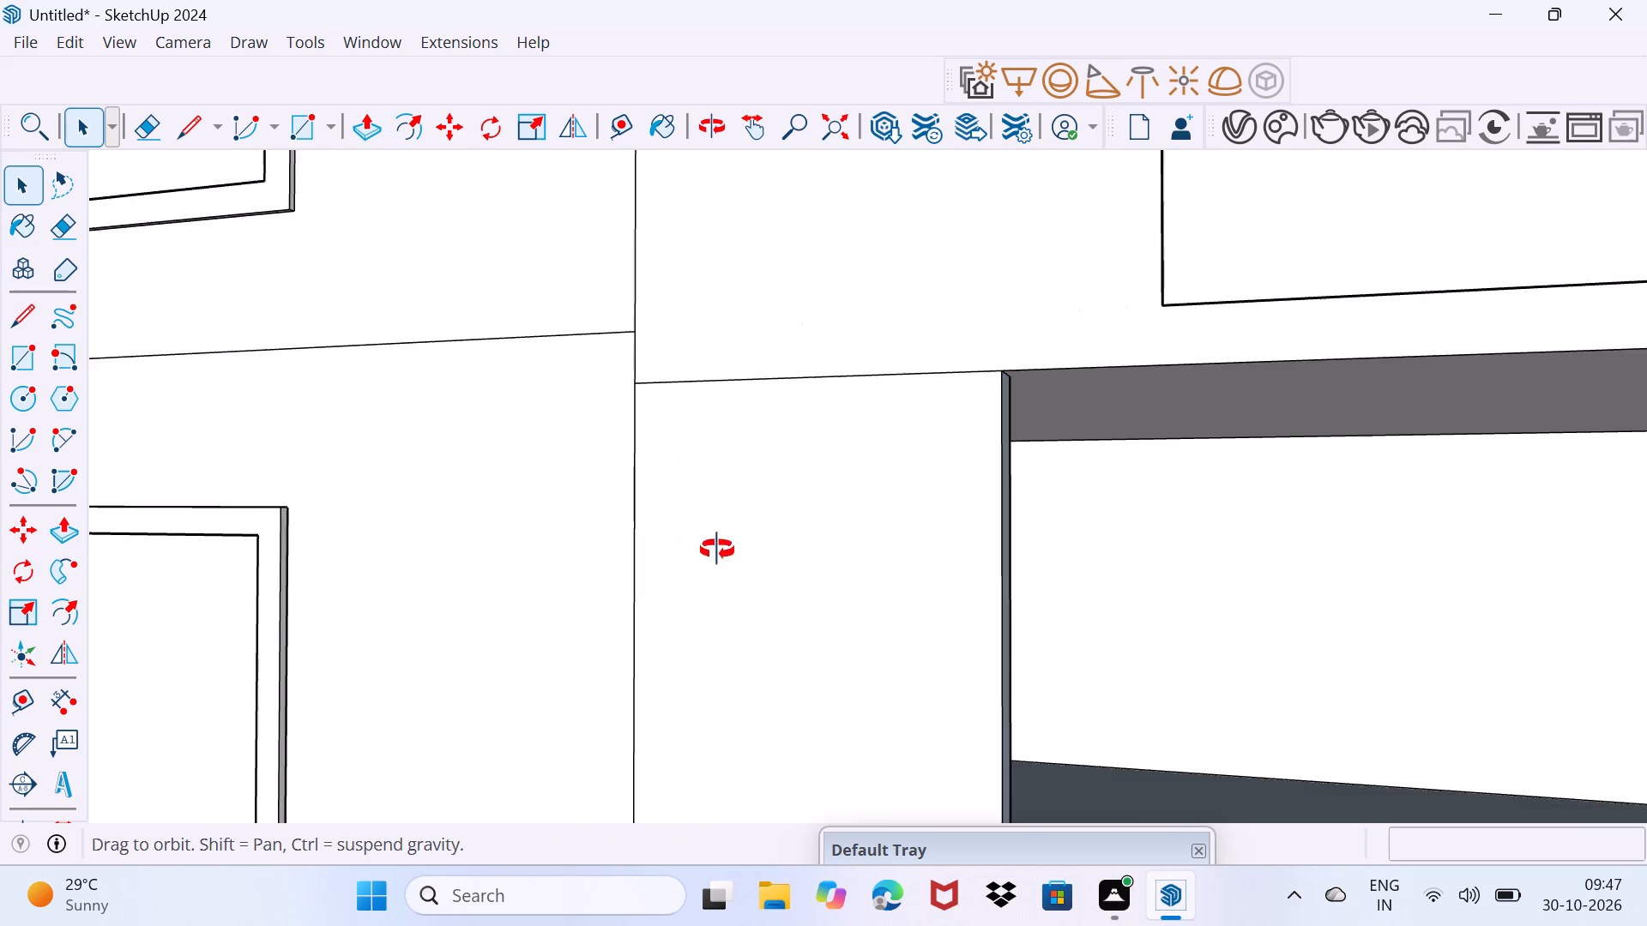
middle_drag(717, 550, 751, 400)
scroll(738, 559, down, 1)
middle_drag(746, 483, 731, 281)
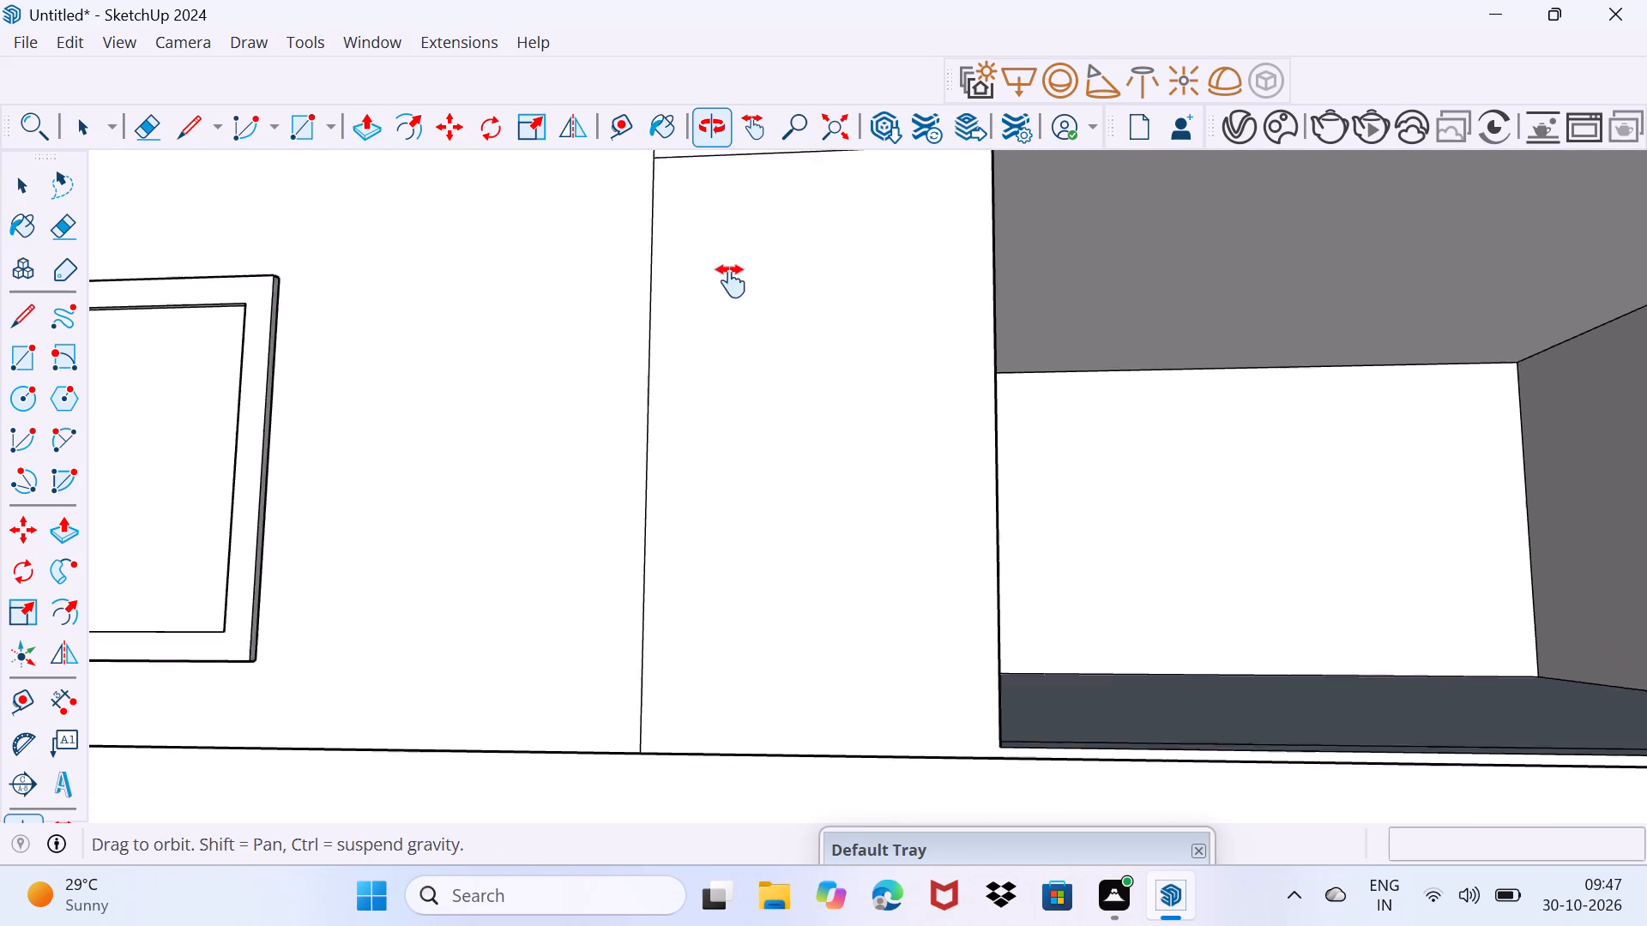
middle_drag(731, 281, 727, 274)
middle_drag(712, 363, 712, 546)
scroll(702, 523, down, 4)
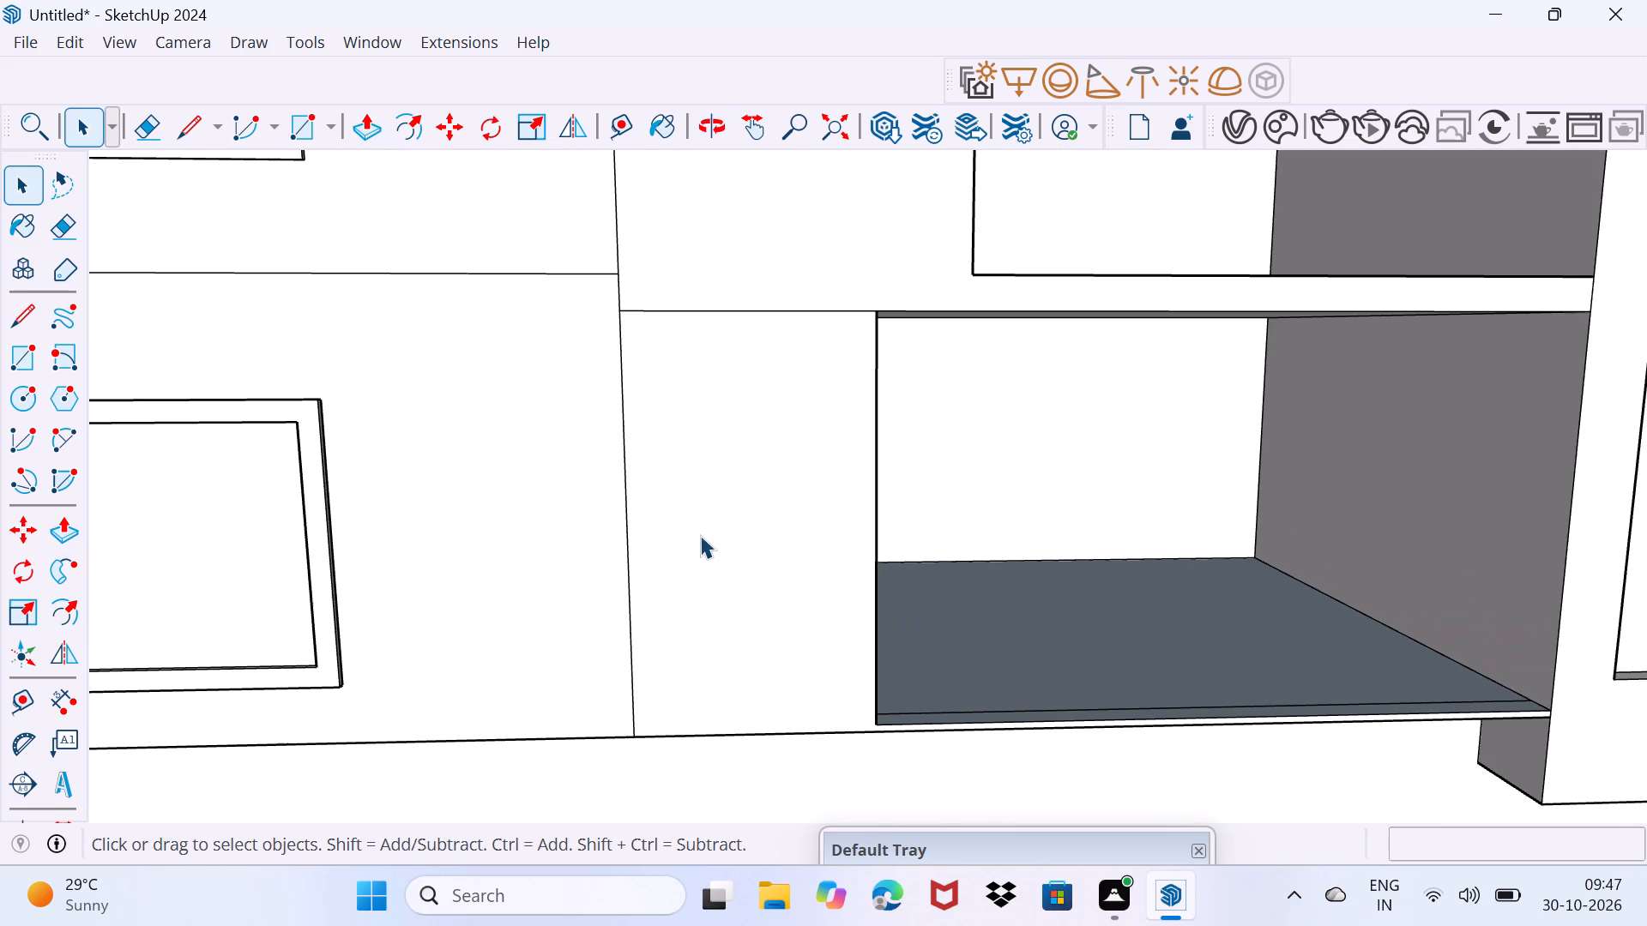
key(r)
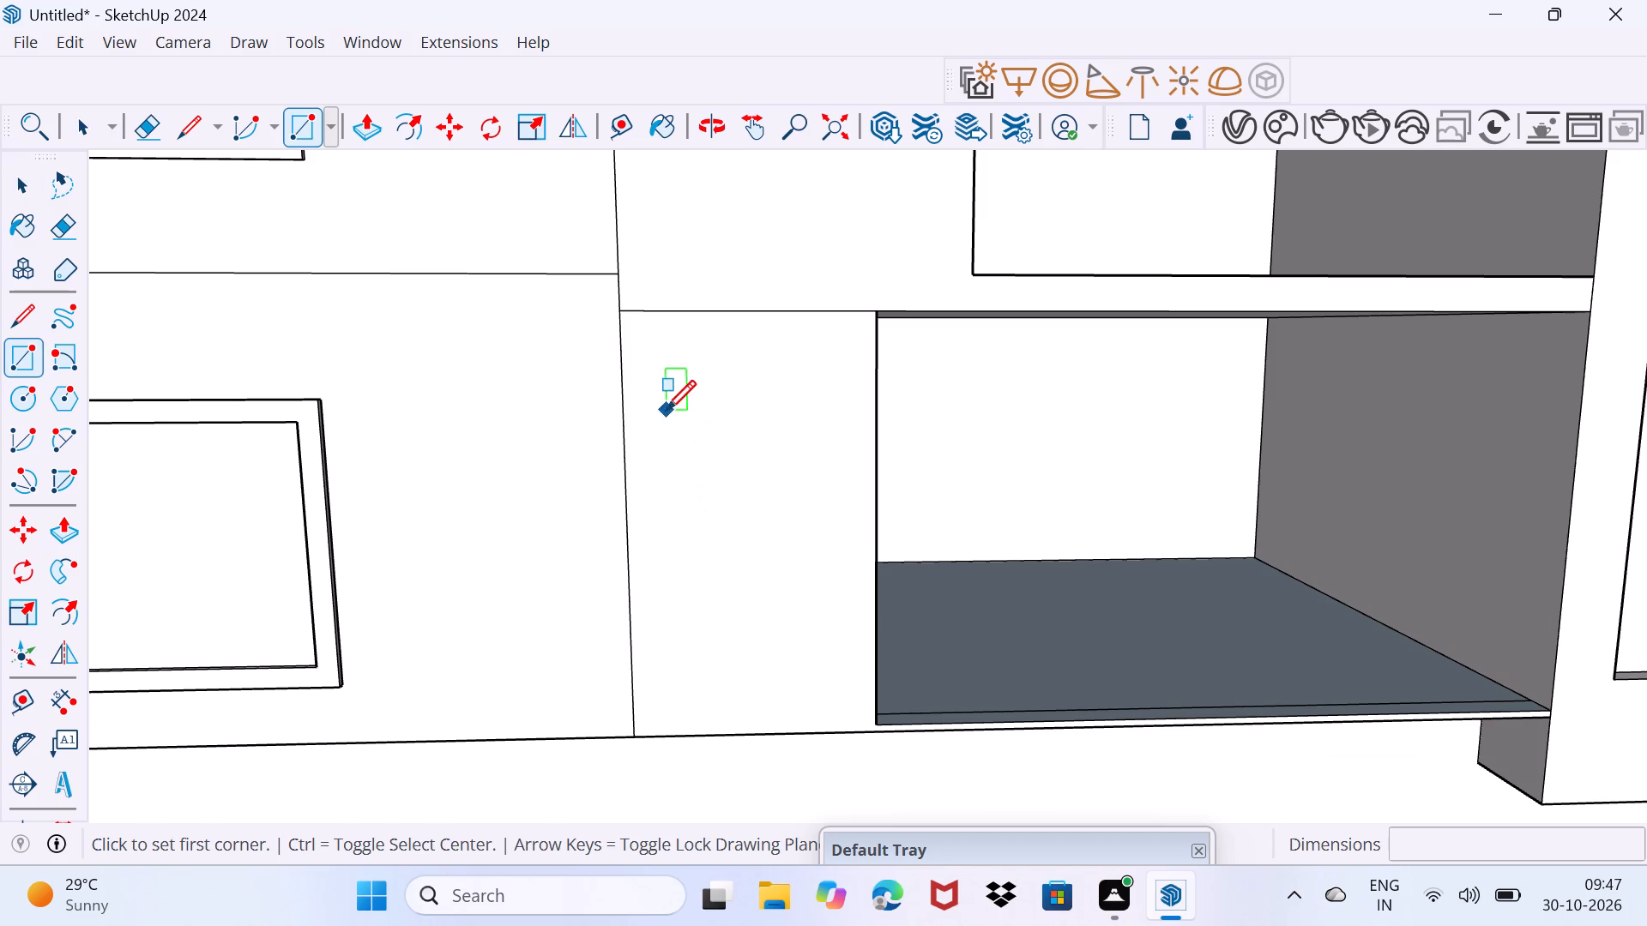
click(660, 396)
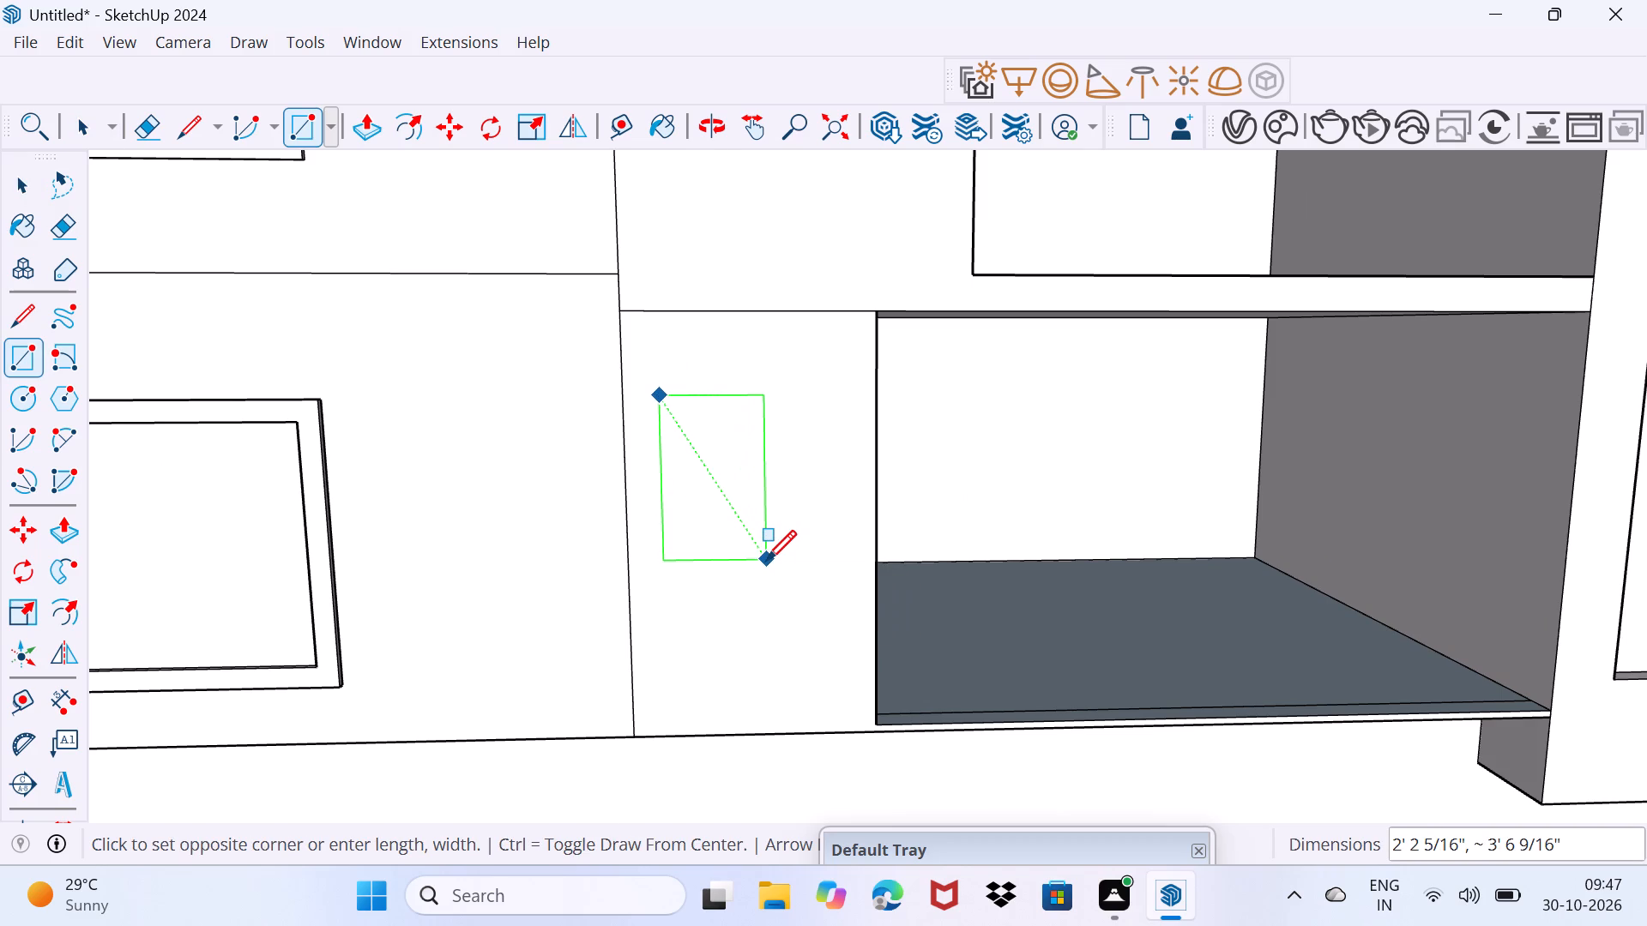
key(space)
Draw a rectangle about 5' 10" high and 3' wide on the ground-floor pier, starting at the windowed wall's corner edge.
key(r)
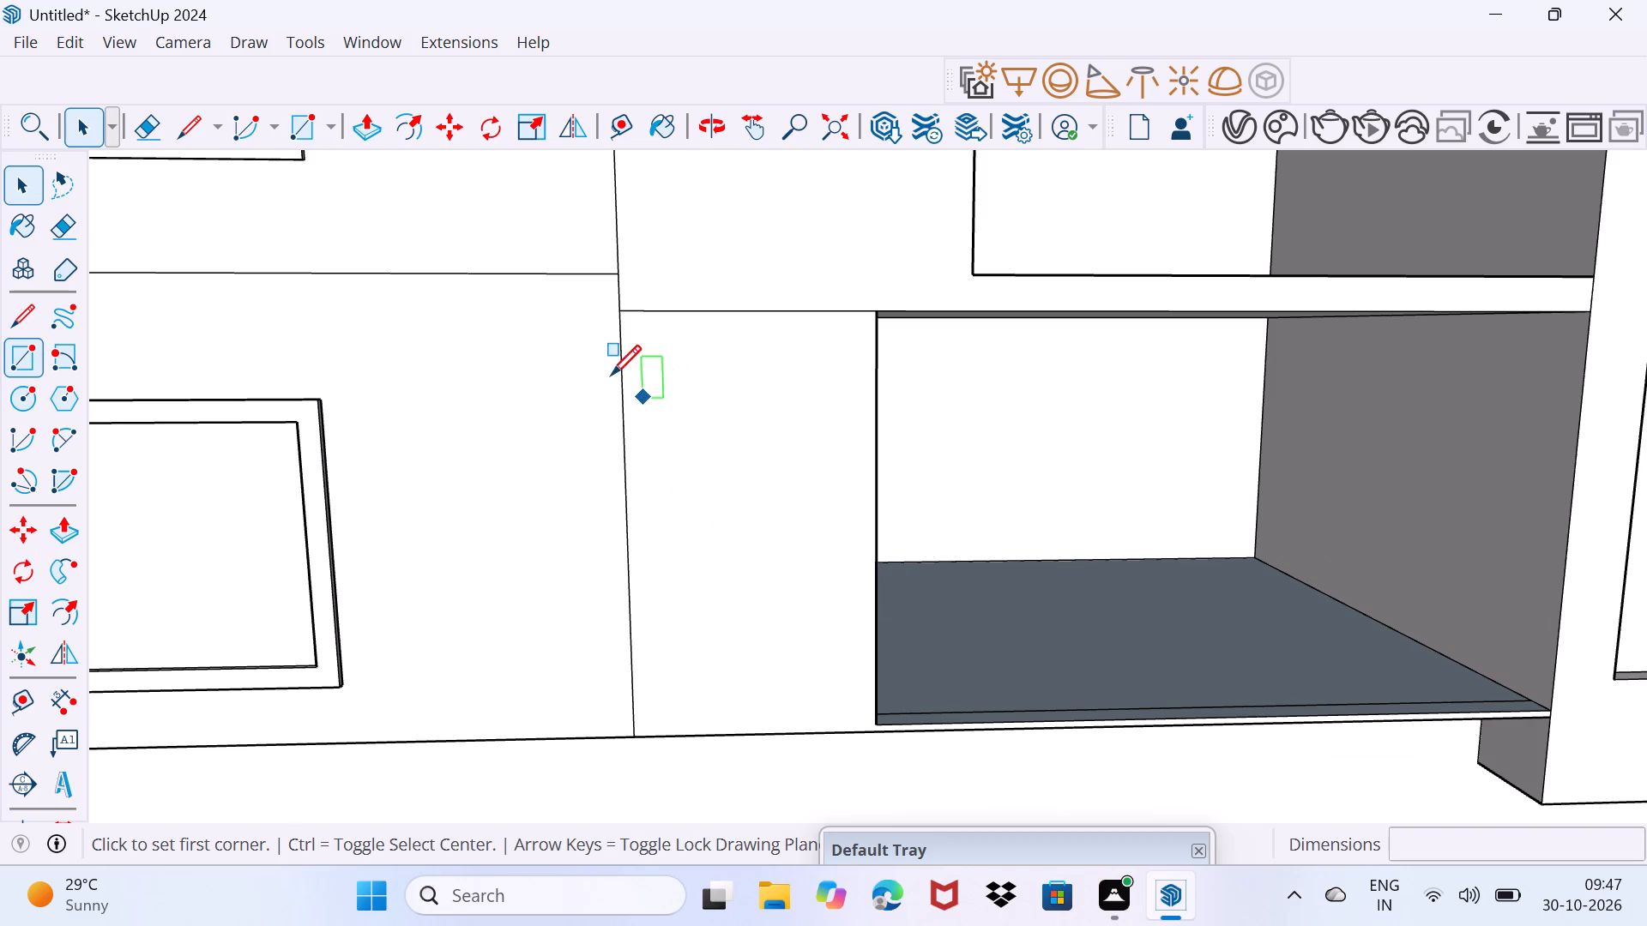
click(618, 356)
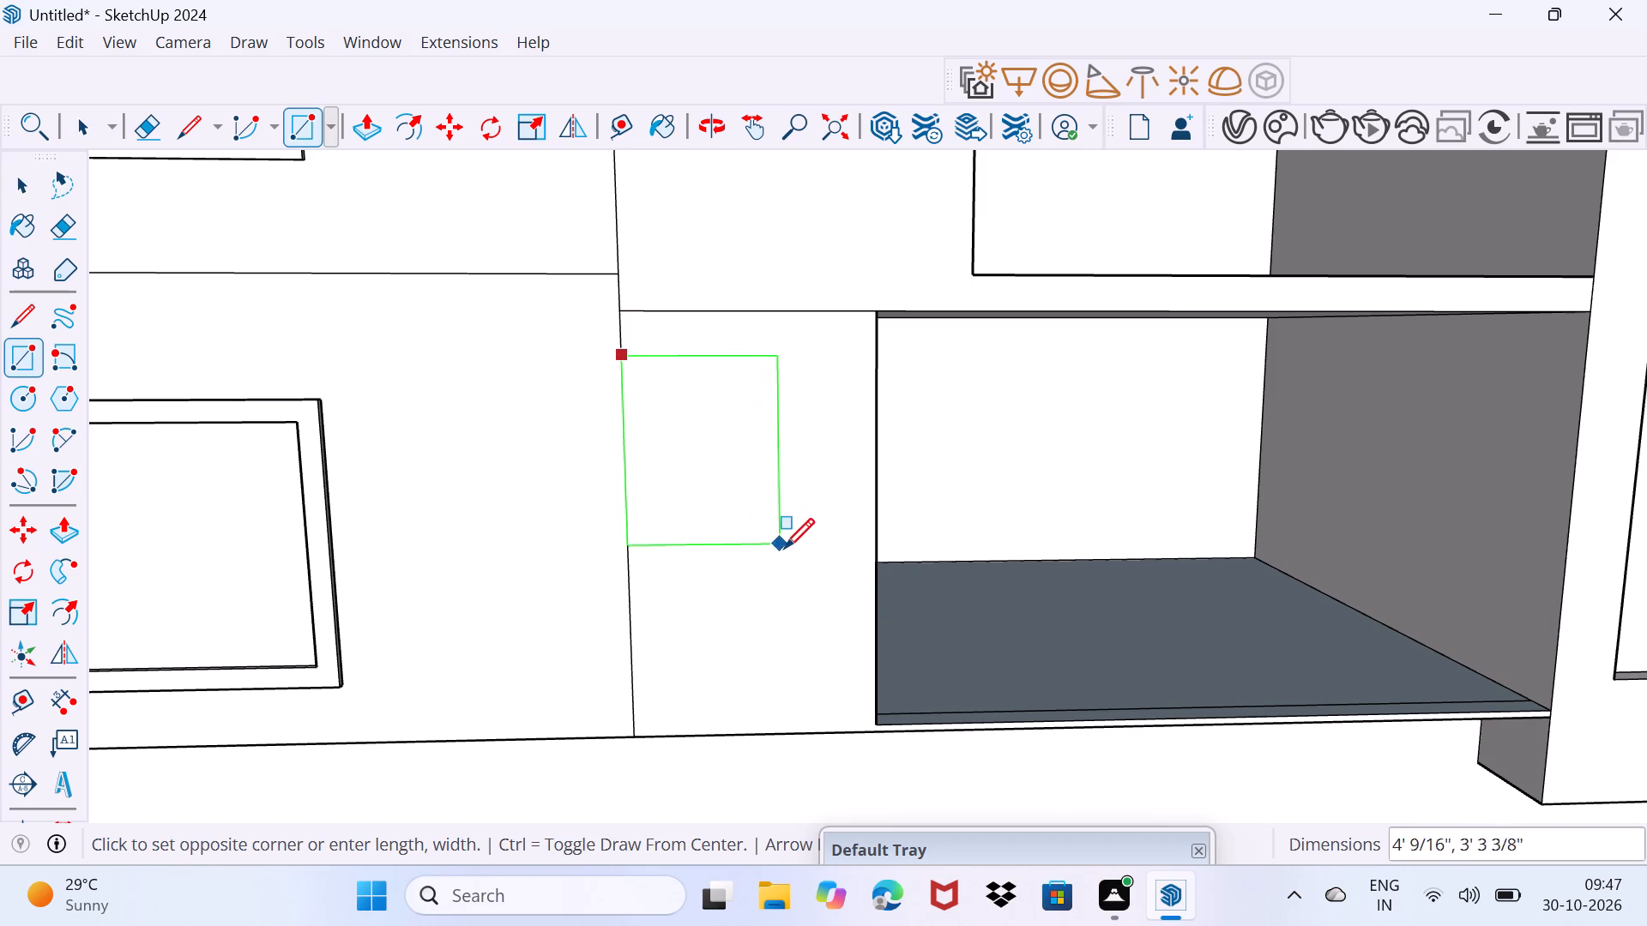
click(769, 626)
key(space)
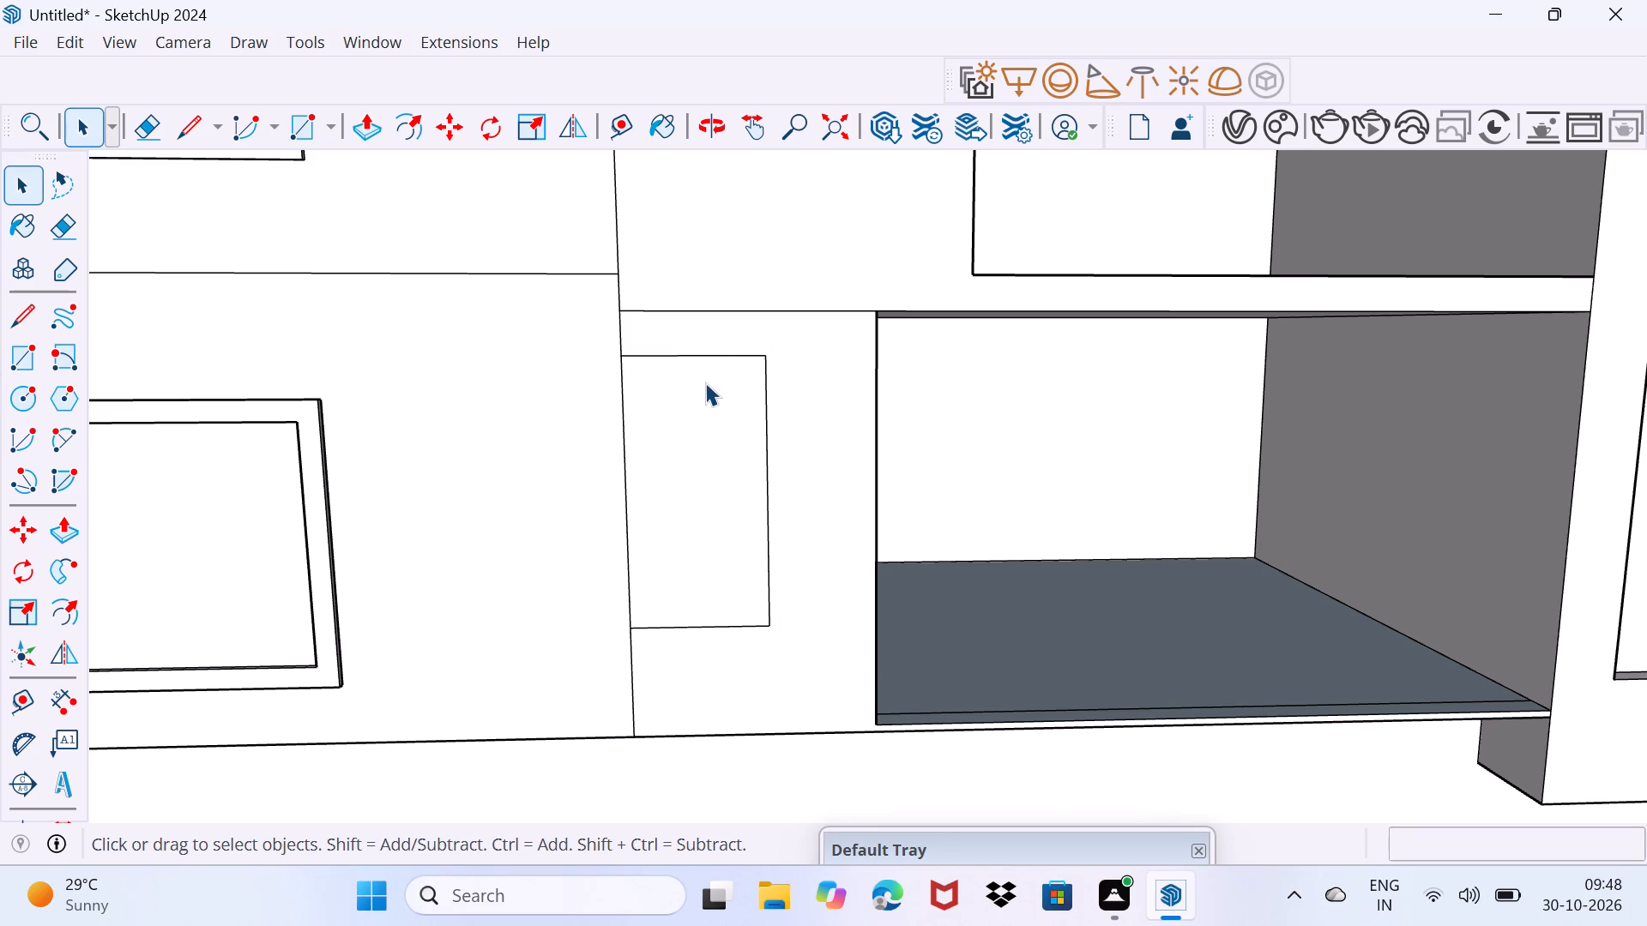
Move the top edge of the pier's rectangle down about 7".
click(715, 357)
key(m)
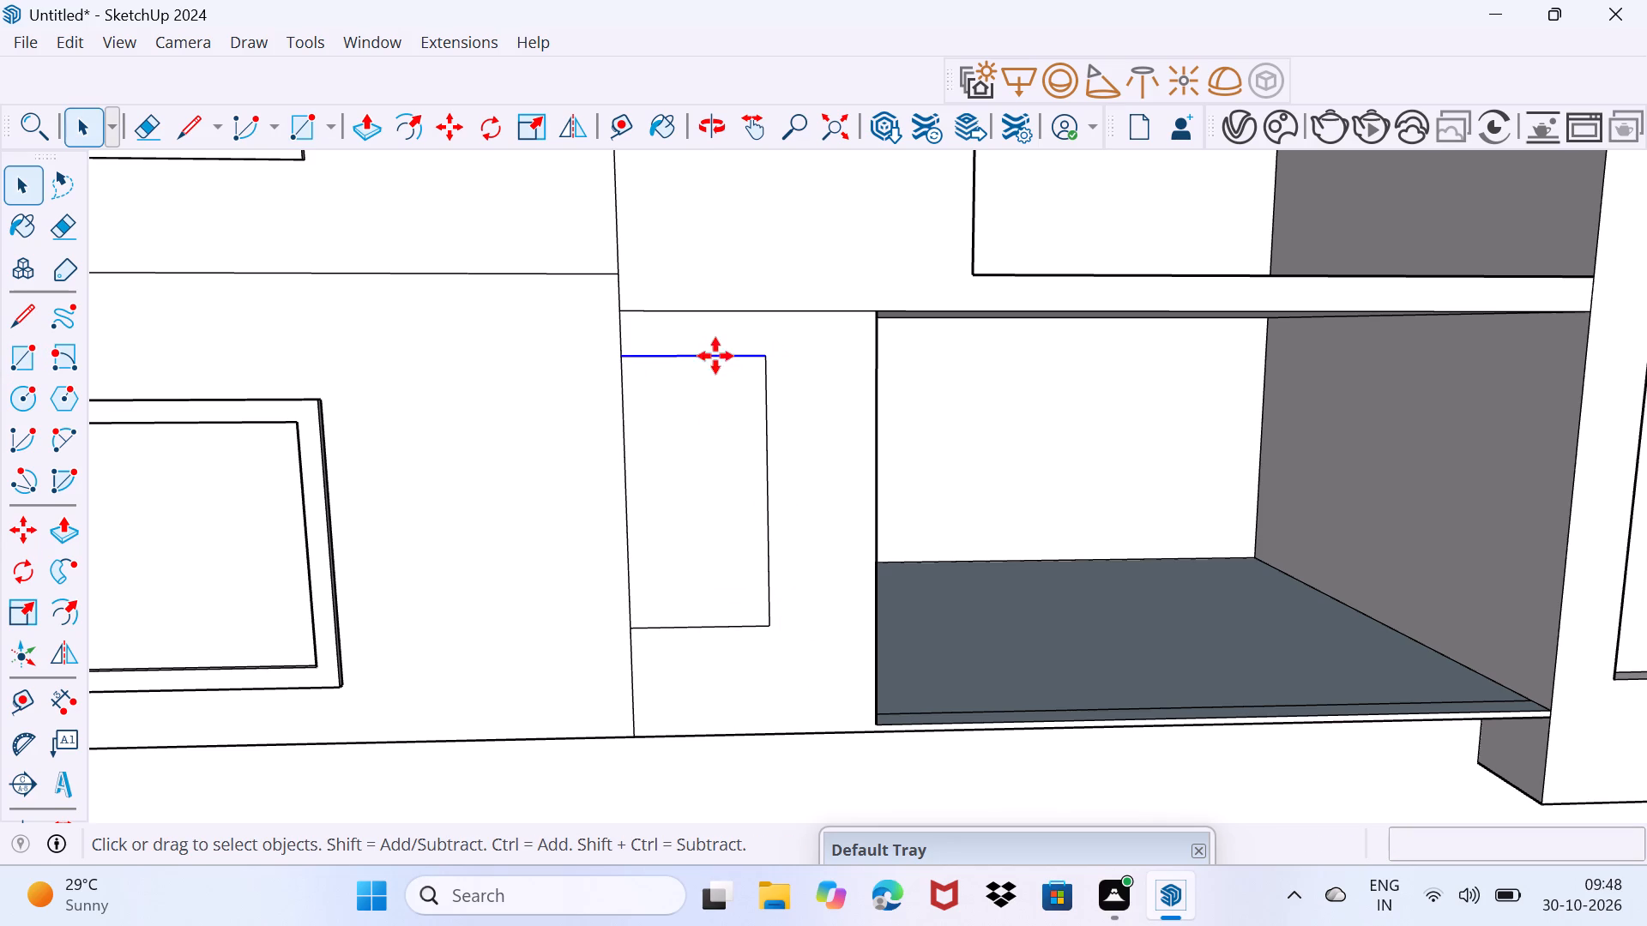
click(695, 355)
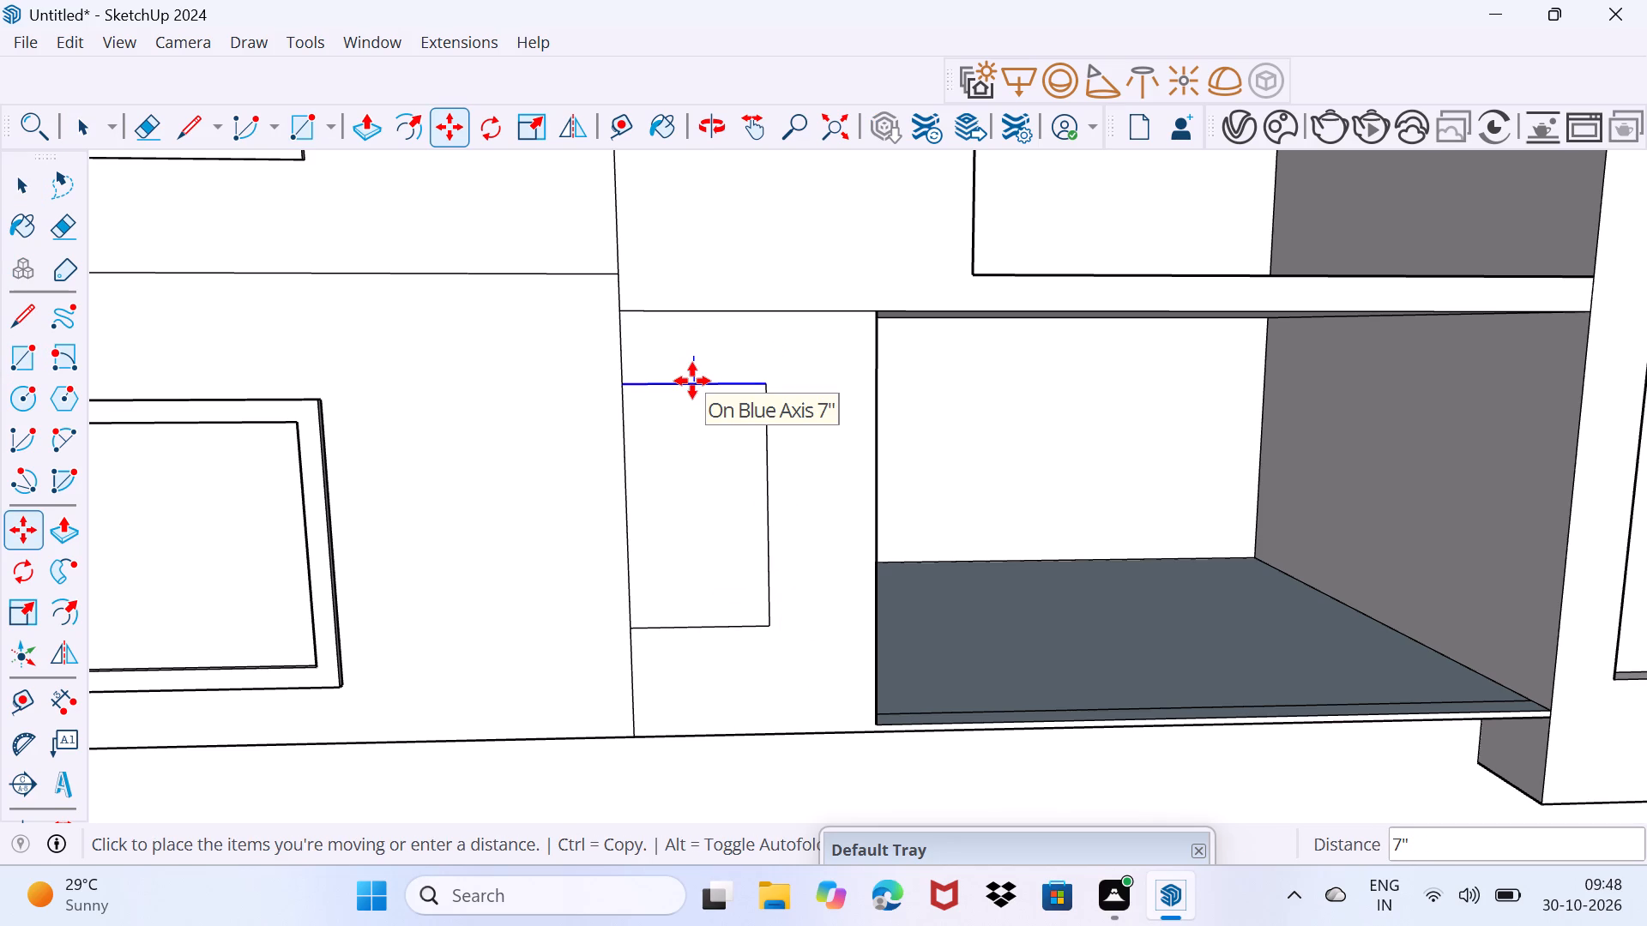
click(692, 381)
key(space)
Push/Pull the pier's rectangle inward 8" to cut the opening.
click(714, 456)
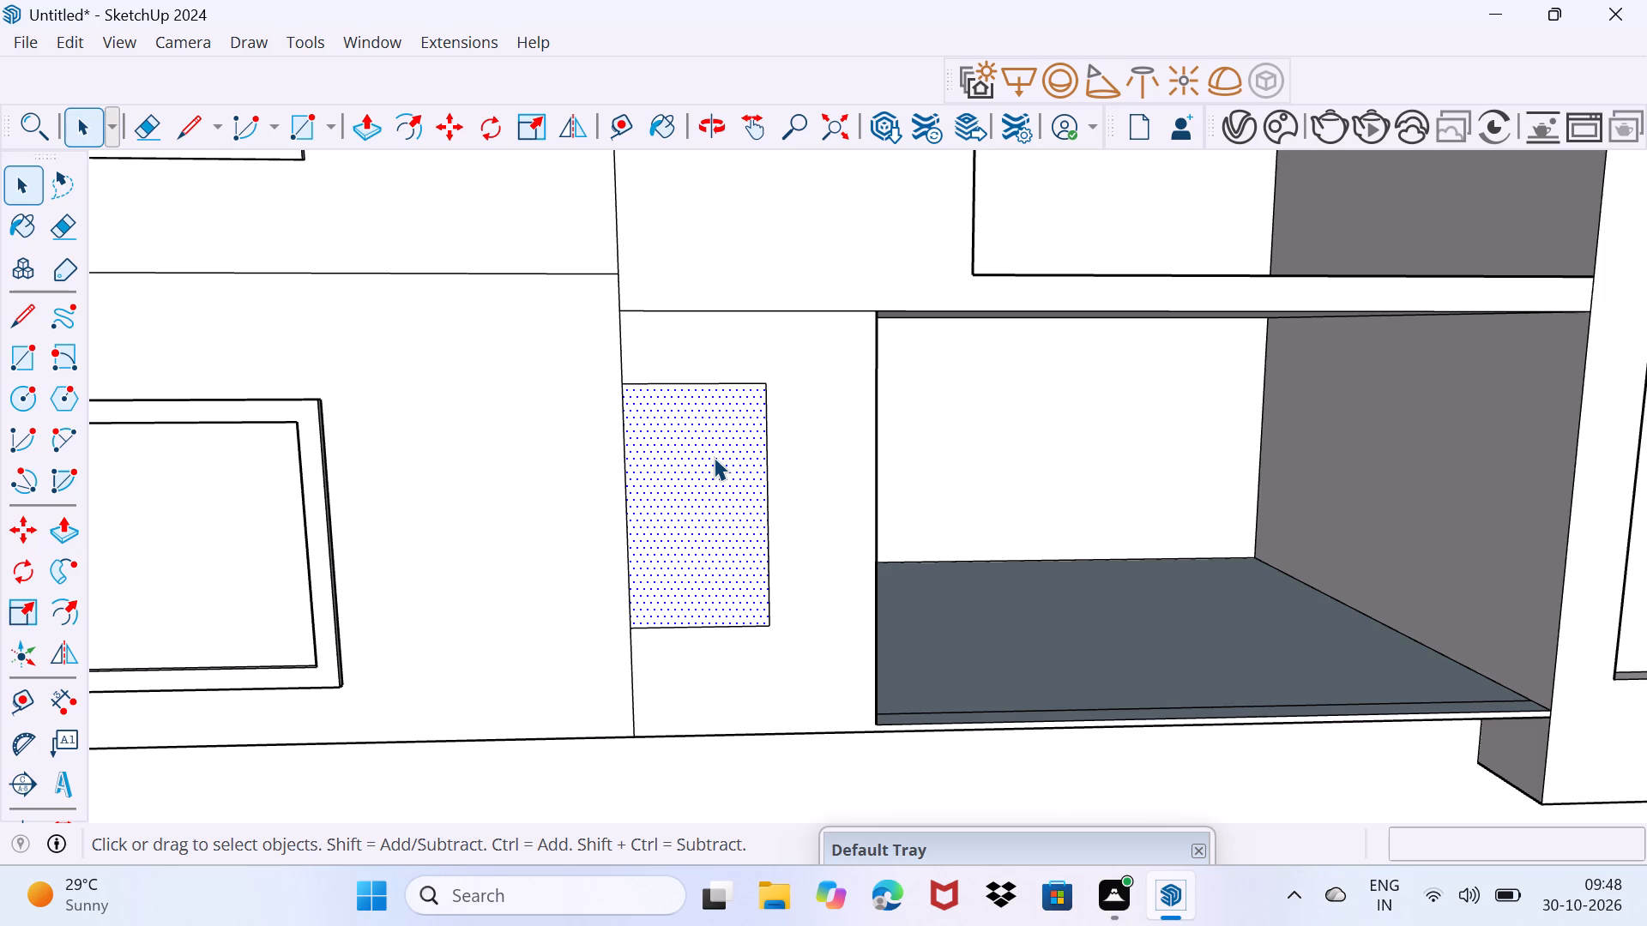
key(p)
click(714, 457)
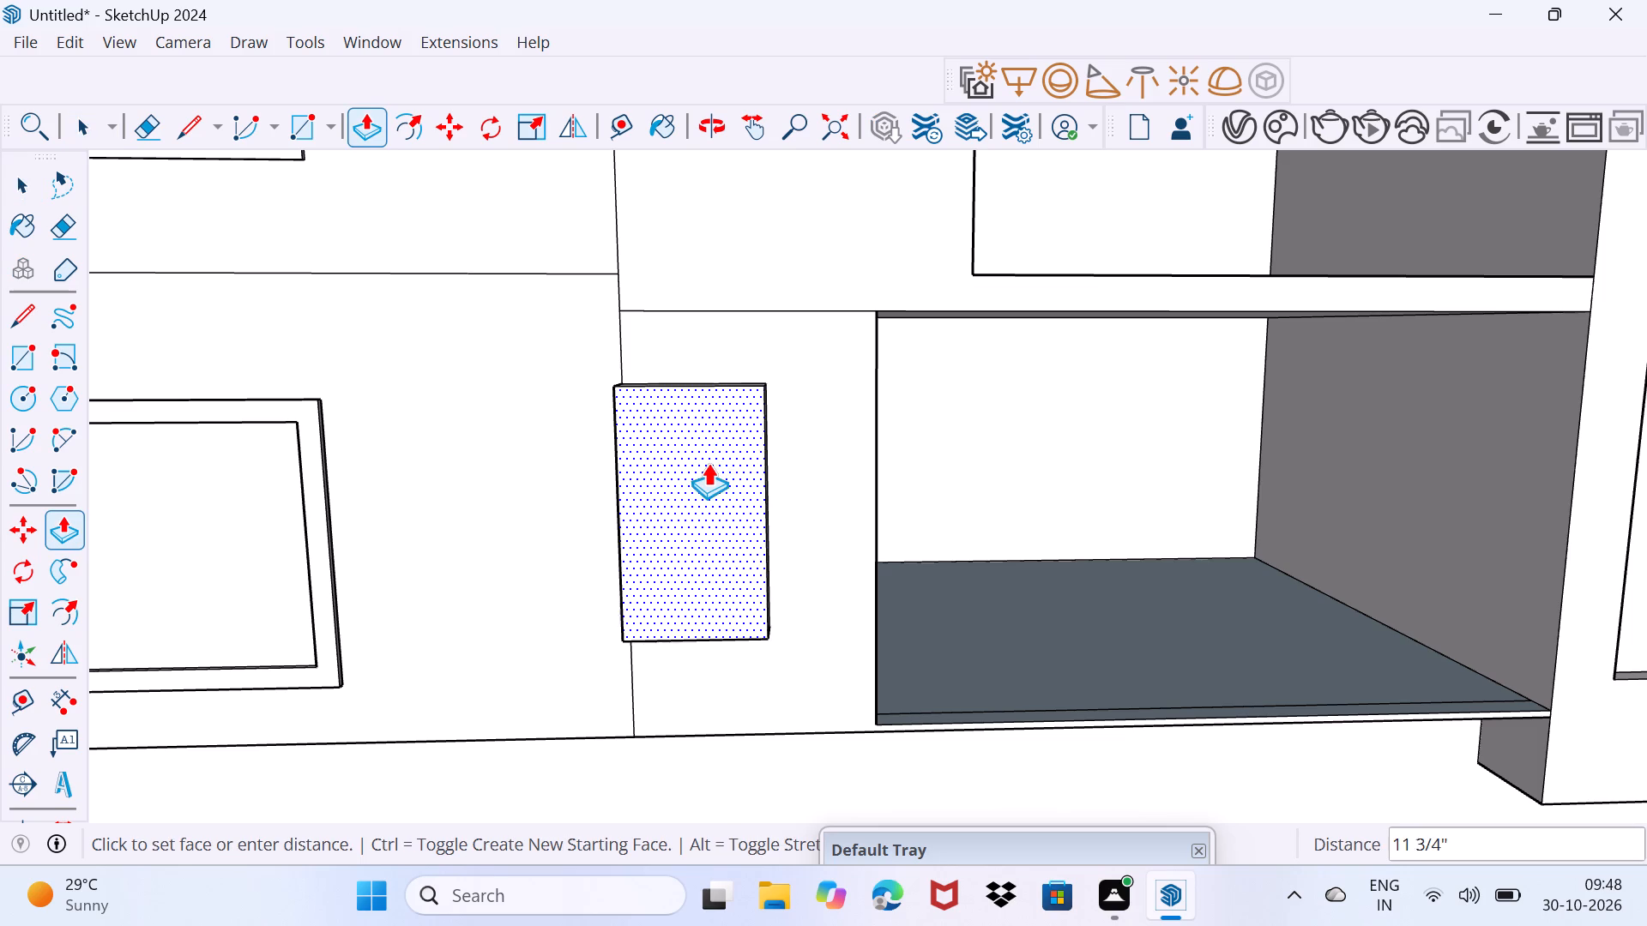
click(715, 427)
Push/Pull the ground-floor pier's face around the opening by about 1/2".
middle_drag(747, 477, 621, 465)
scroll(587, 580, up, 3)
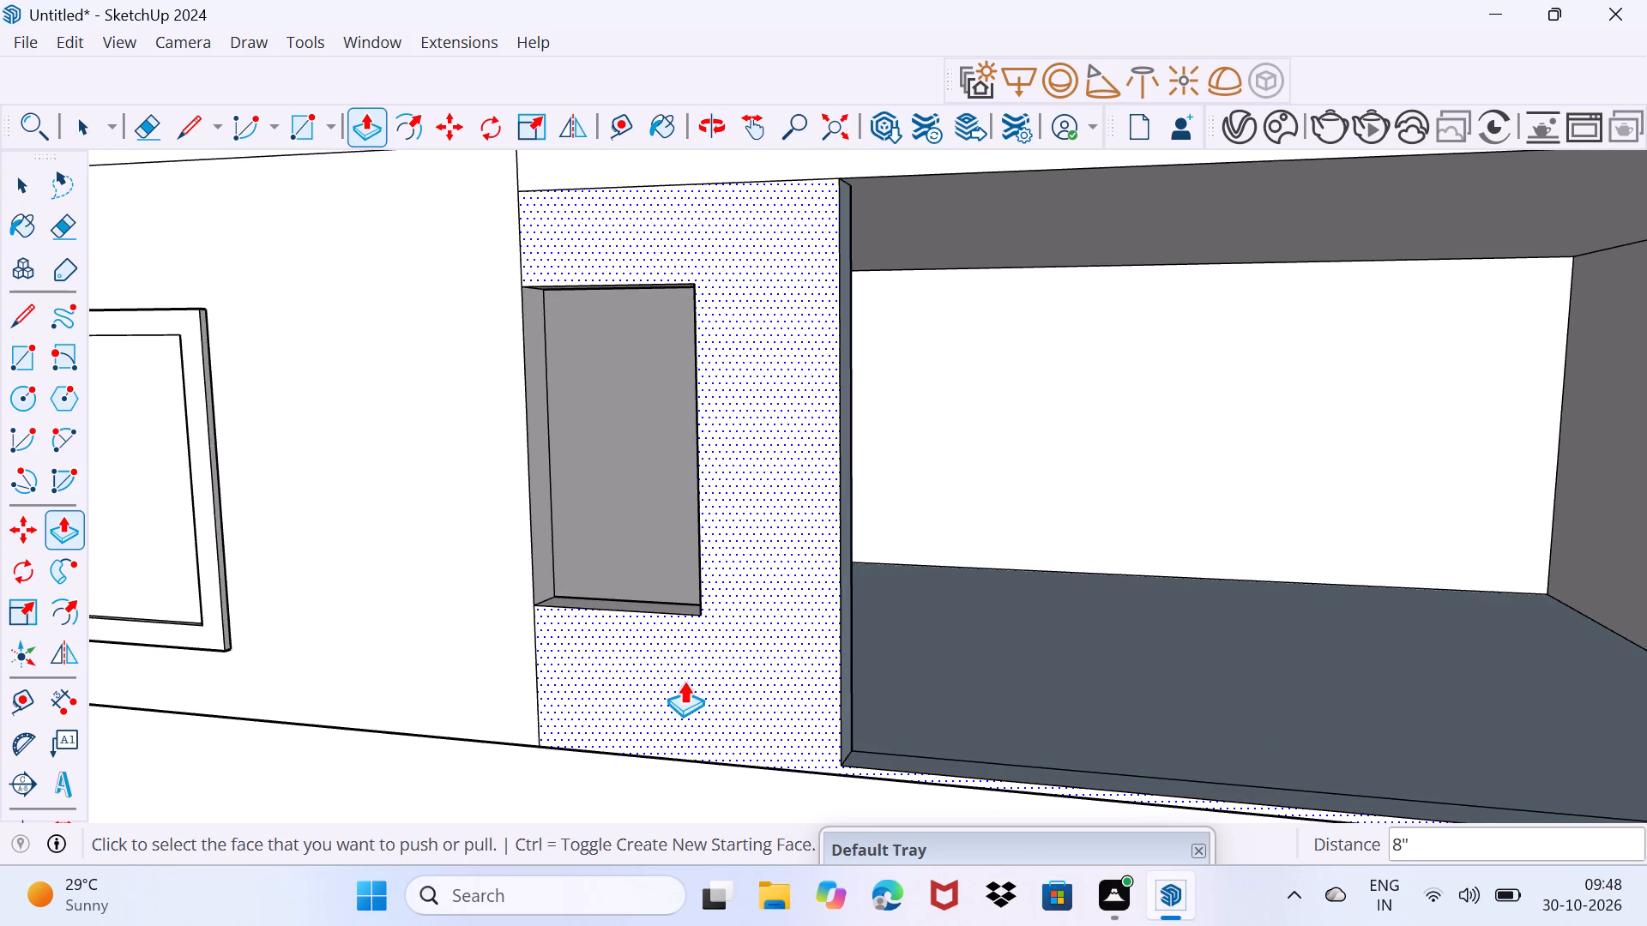
click(684, 681)
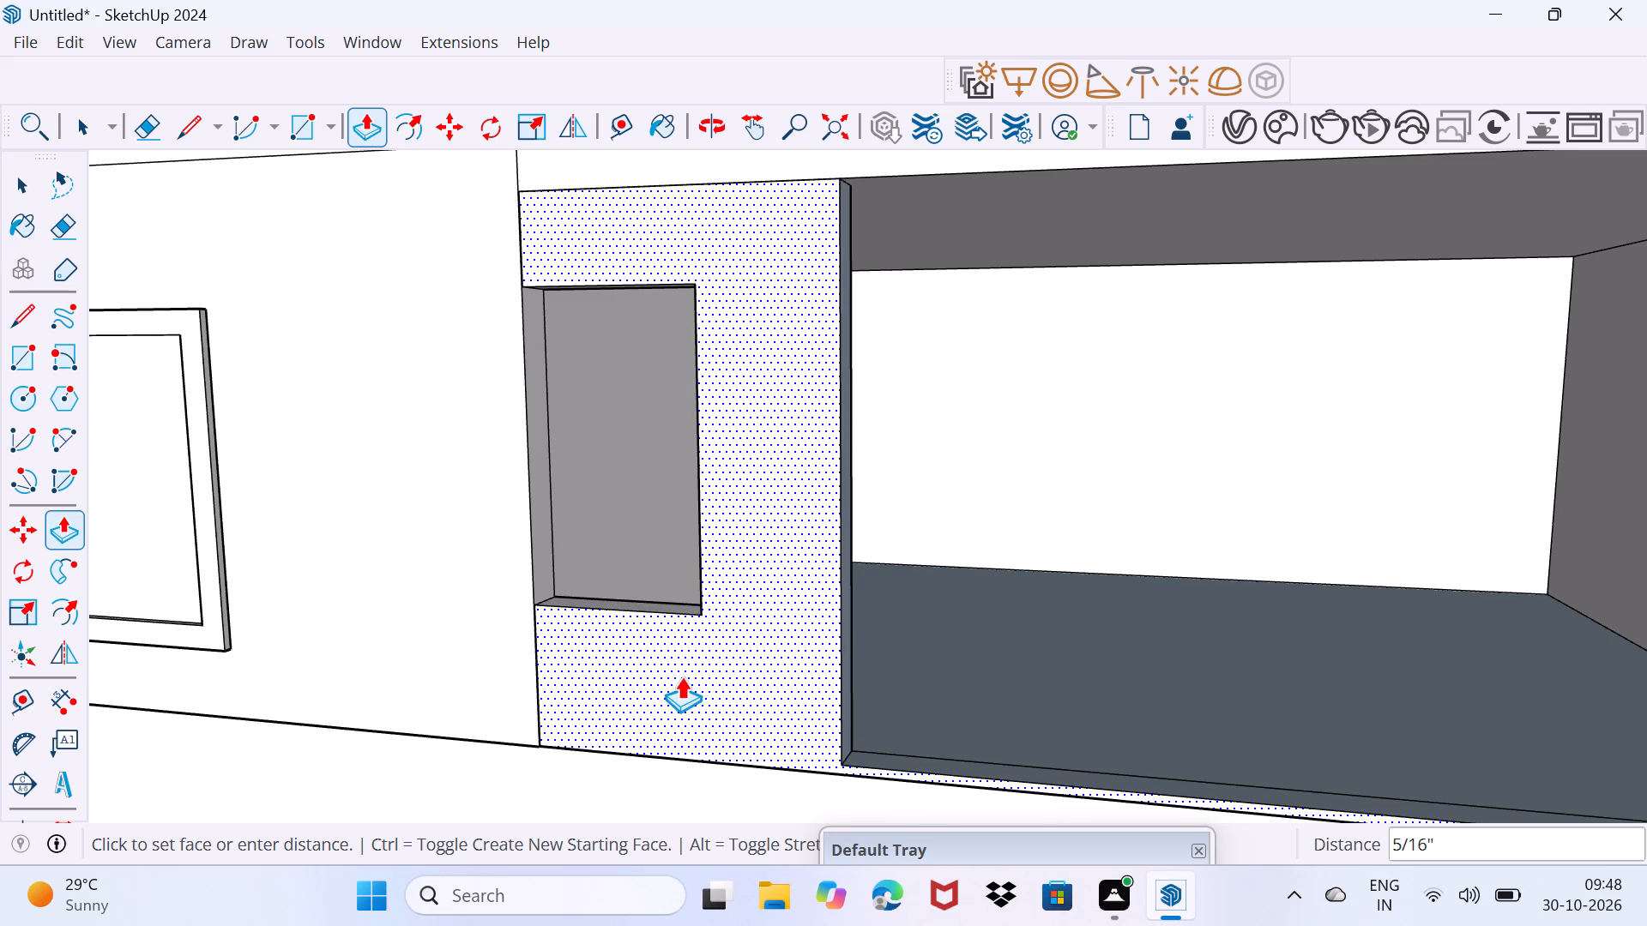
scroll(681, 675, up, 7)
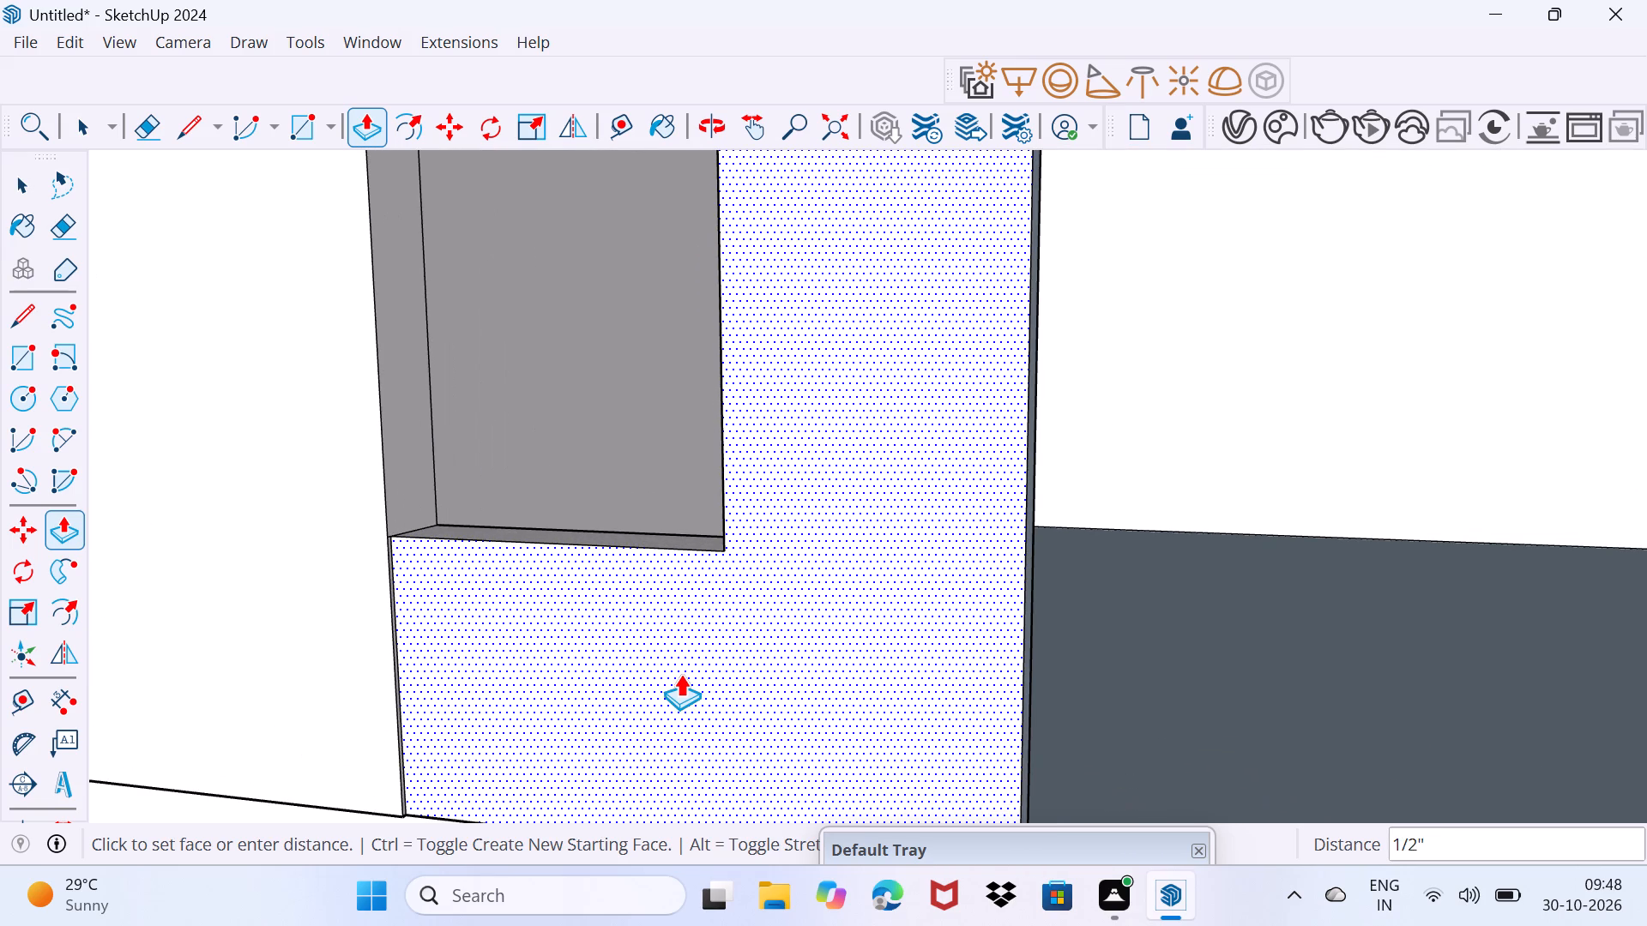
click(680, 674)
key(space)
drag(667, 676, 714, 601)
scroll(703, 604, down, 9)
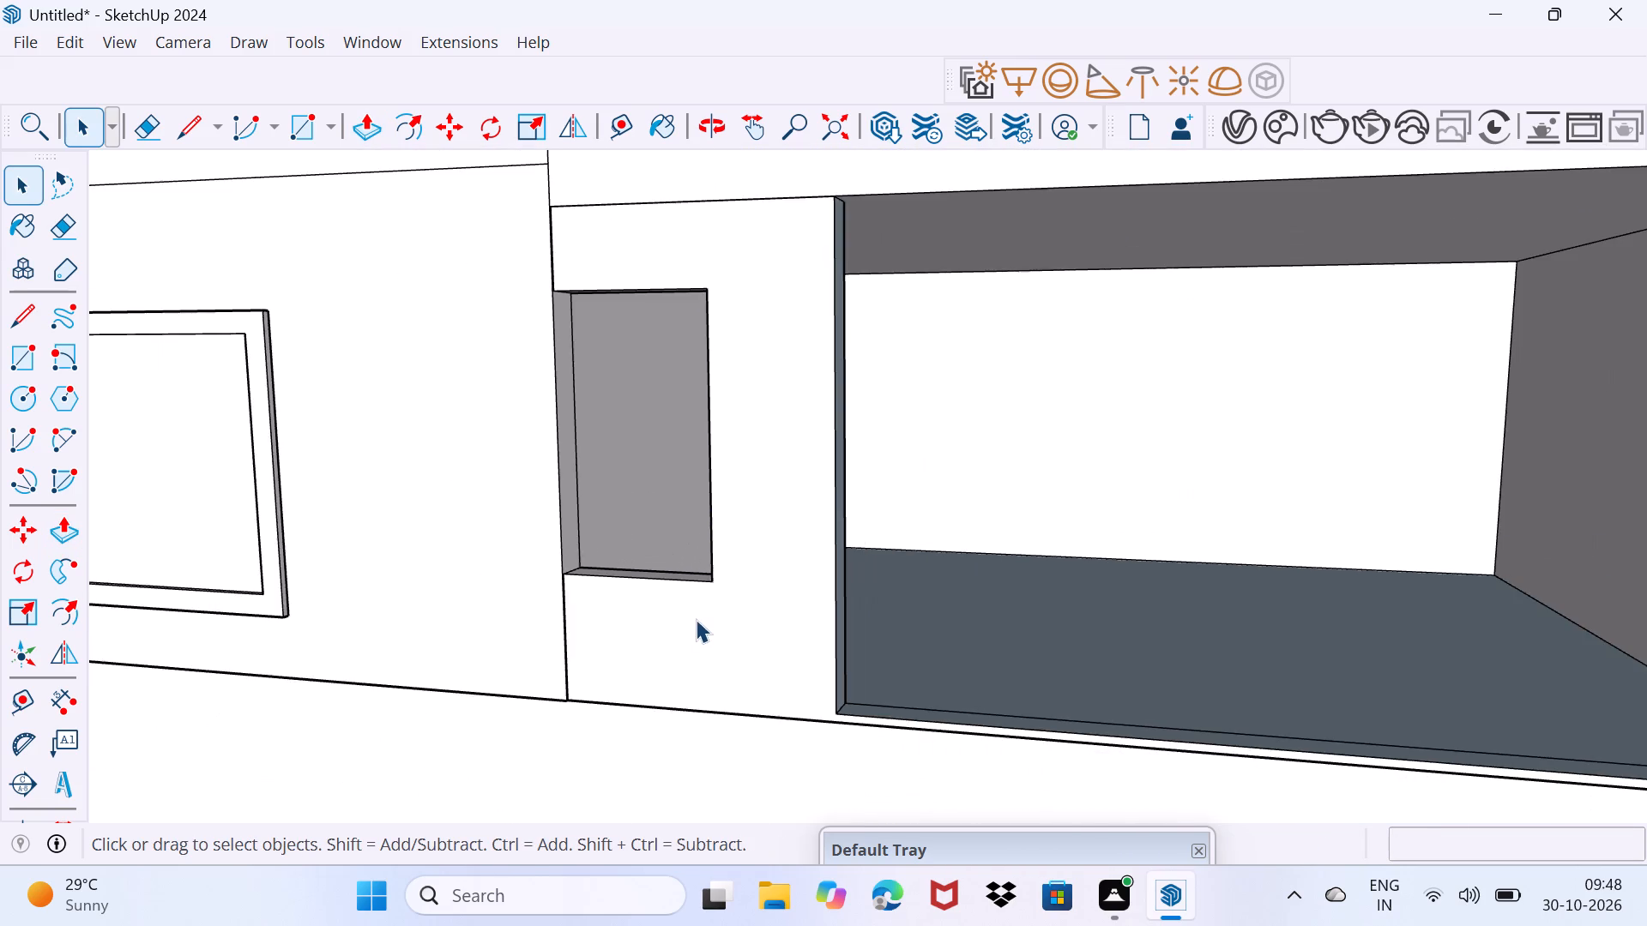
Draw a line about 7 1/2" long across the front strip of the ground-floor bay's floor, near the corner tower.
middle_drag(690, 632, 547, 658)
shift+scroll(547, 658, down, 2)
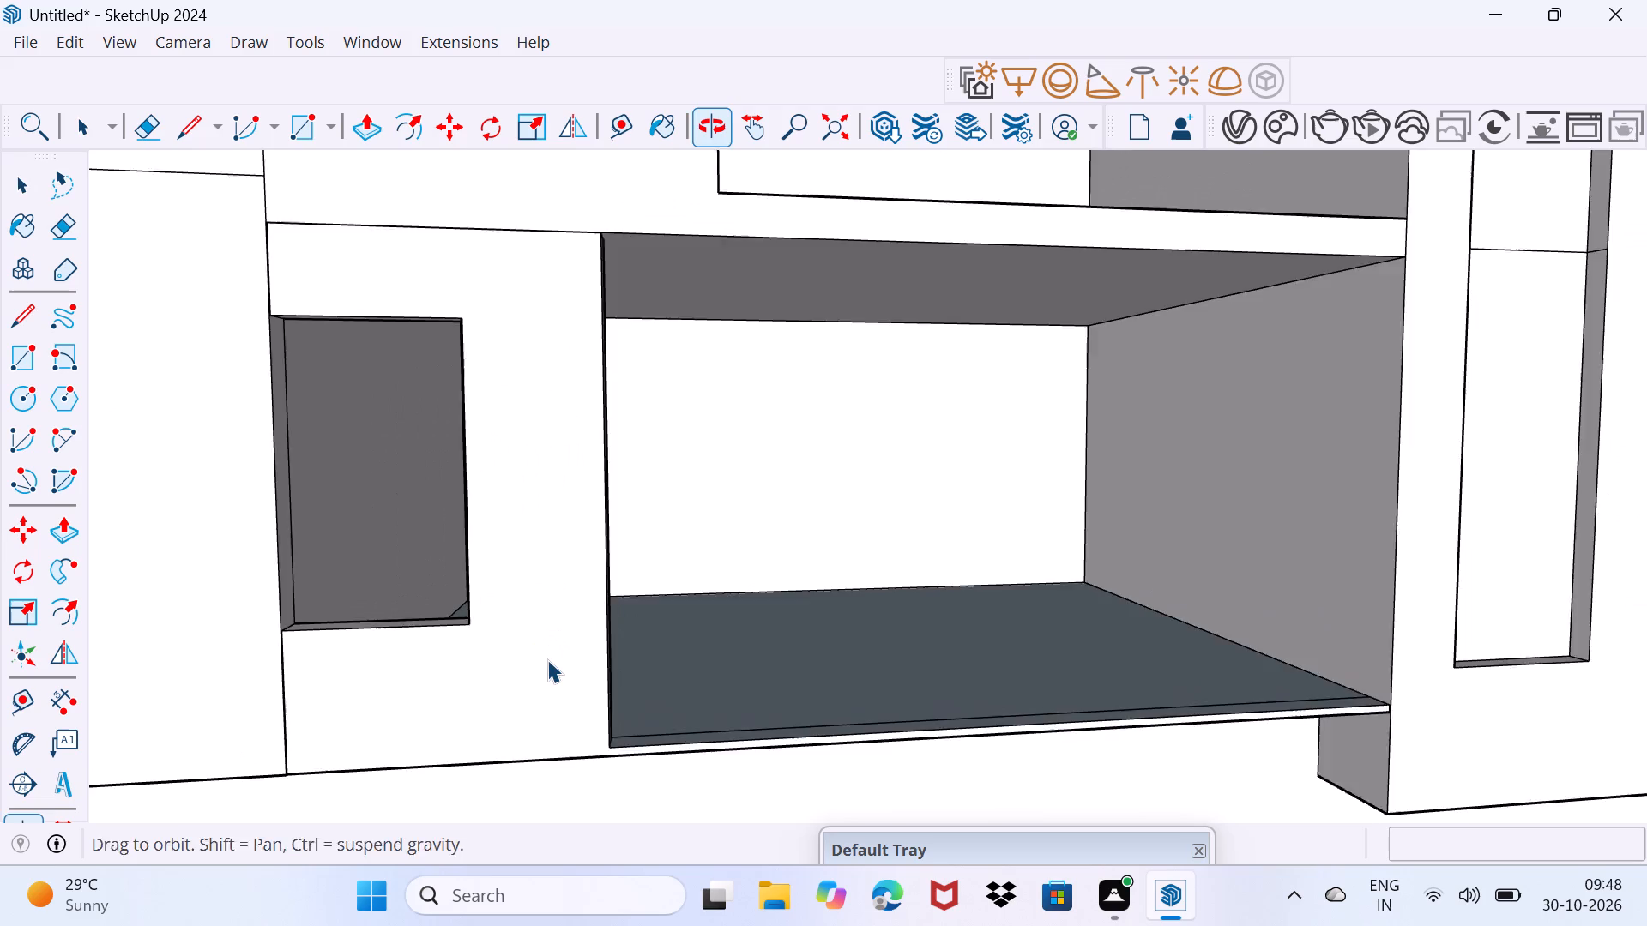
shift+scroll(547, 659, down, 4)
shift+middle_drag(556, 657, 474, 727)
scroll(486, 386, up, 3)
middle_drag(474, 400, 463, 584)
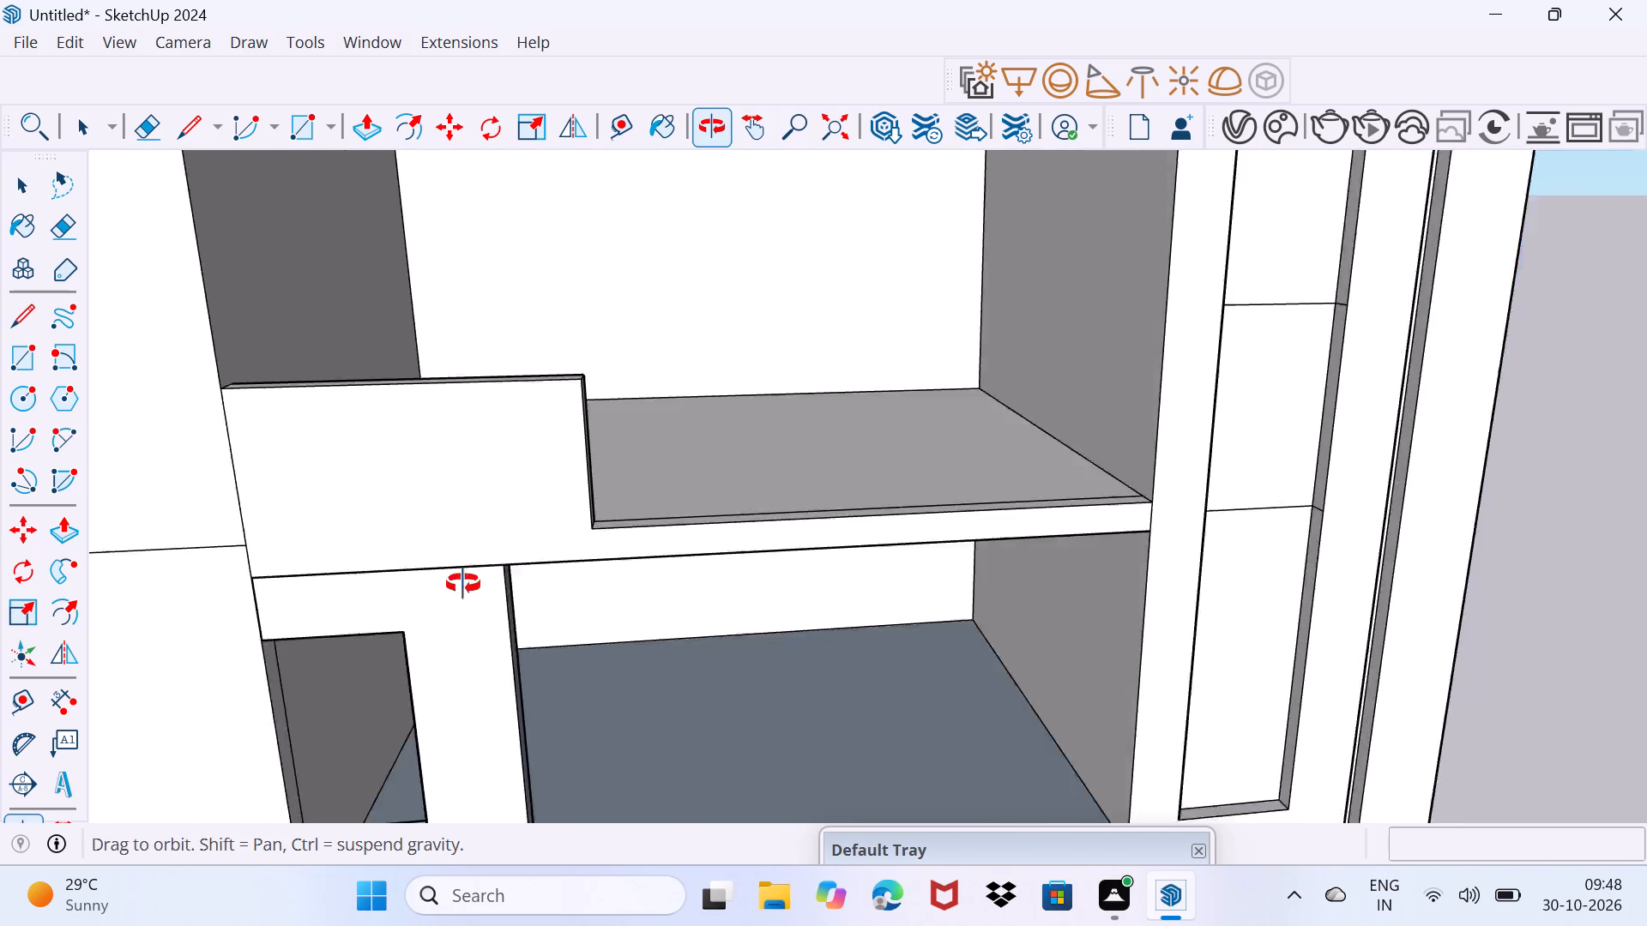
middle_drag(463, 584, 429, 567)
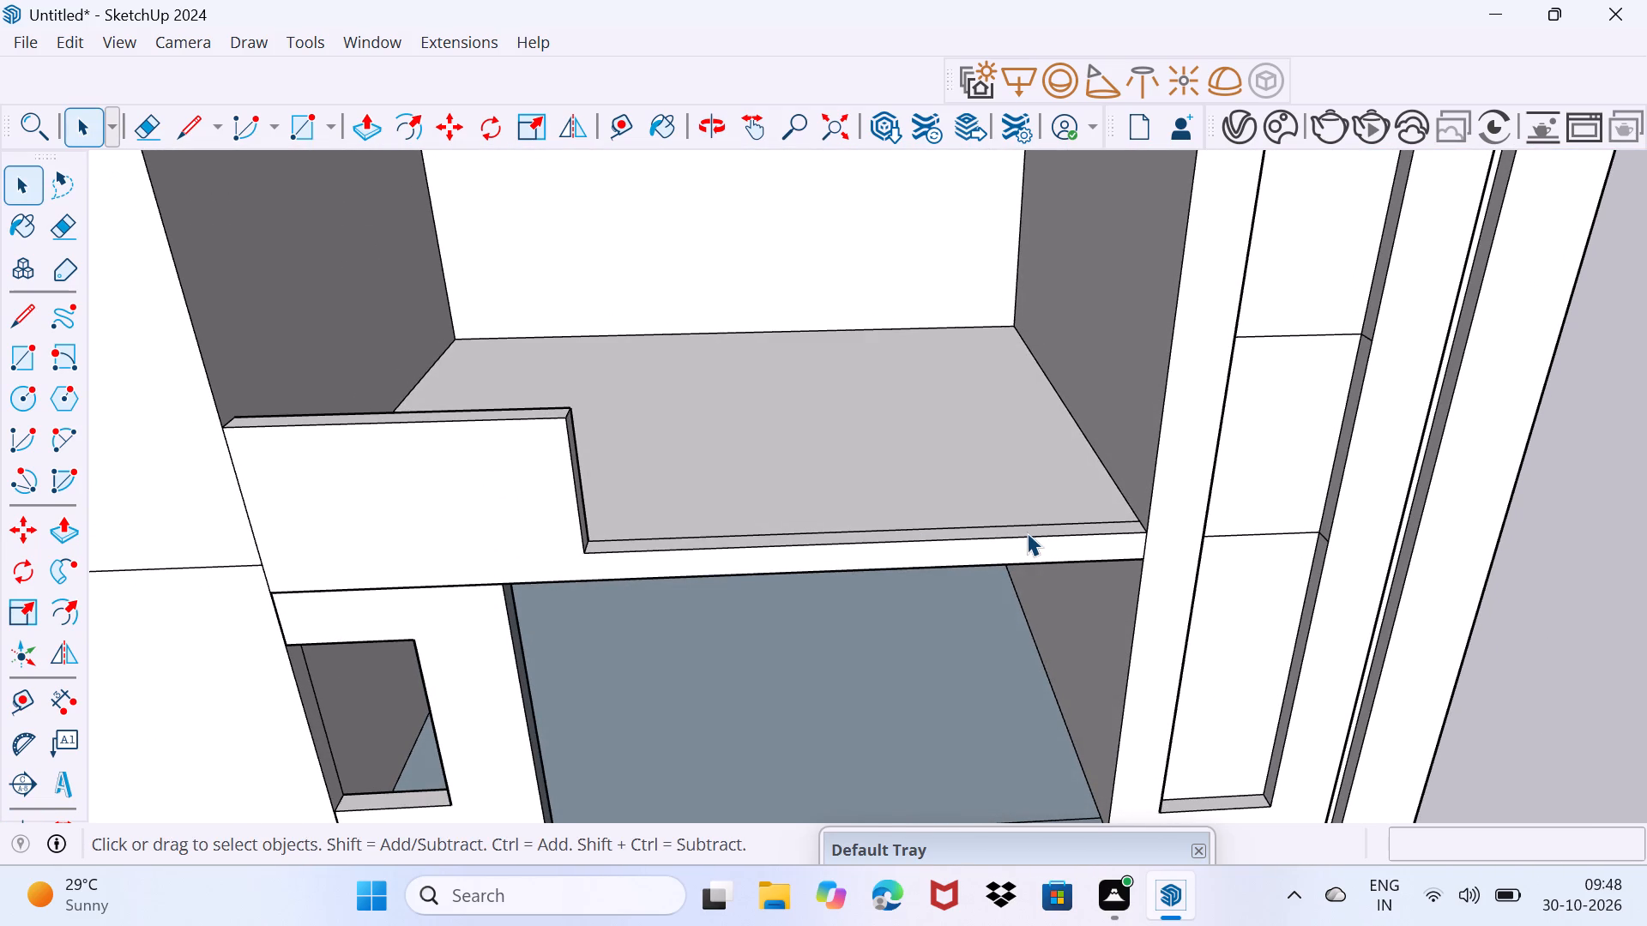
scroll(1035, 533, down, 3)
scroll(1040, 768, up, 3)
middle_drag(1040, 767, 965, 665)
scroll(958, 682, up, 3)
middle_drag(954, 682, 969, 685)
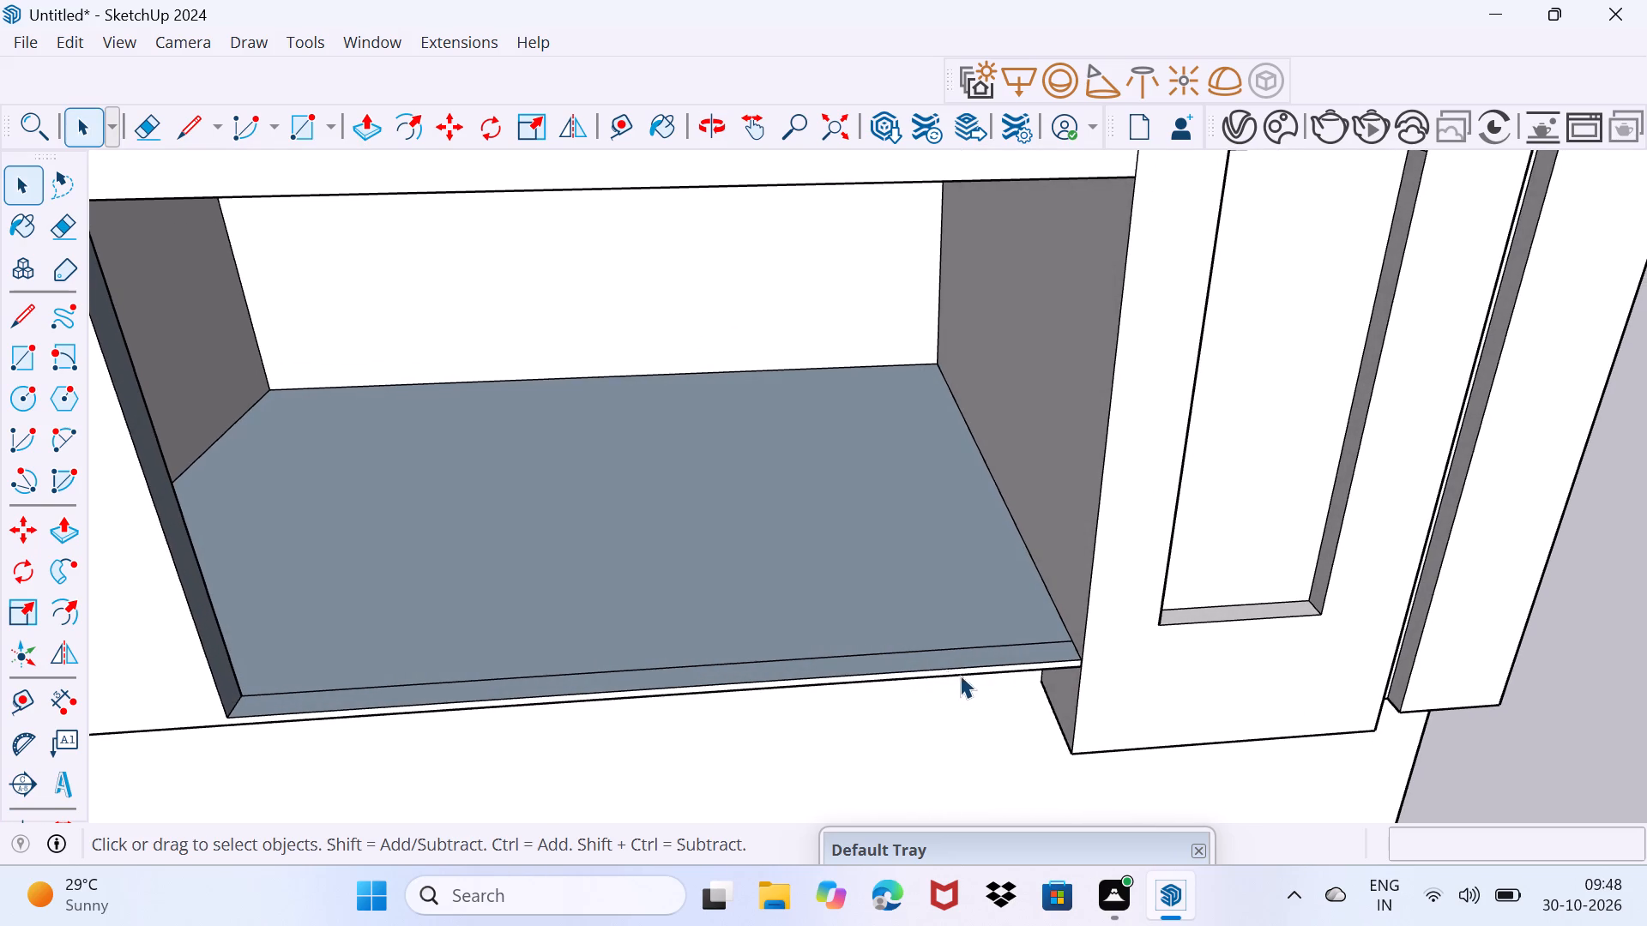
scroll(942, 665, up, 2)
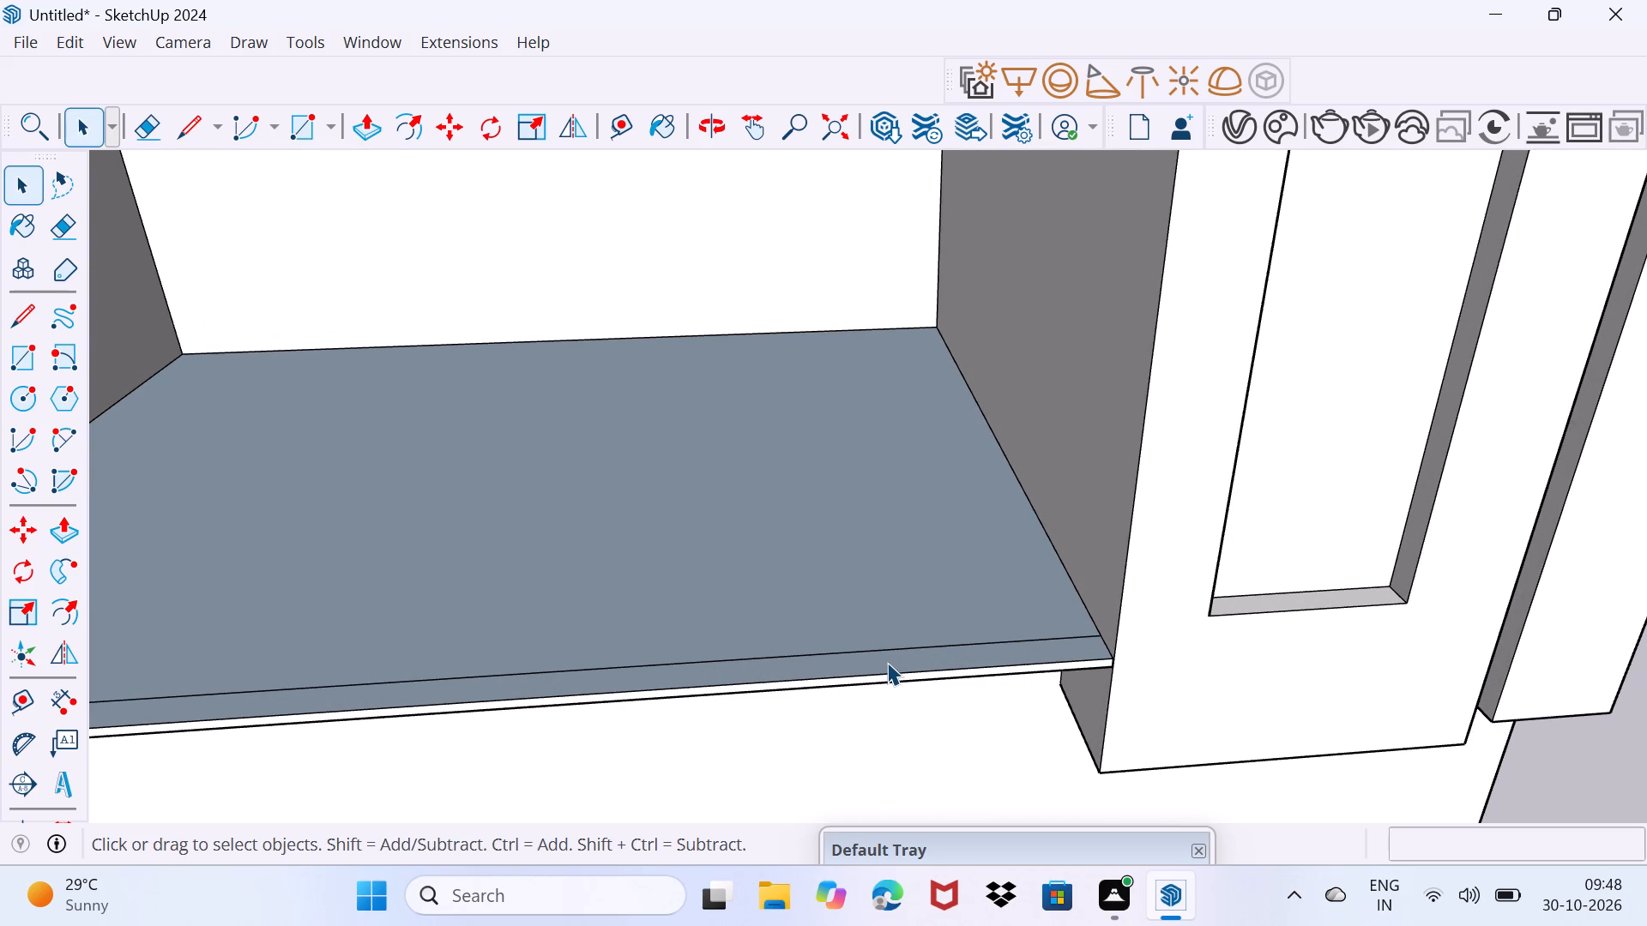
key(l)
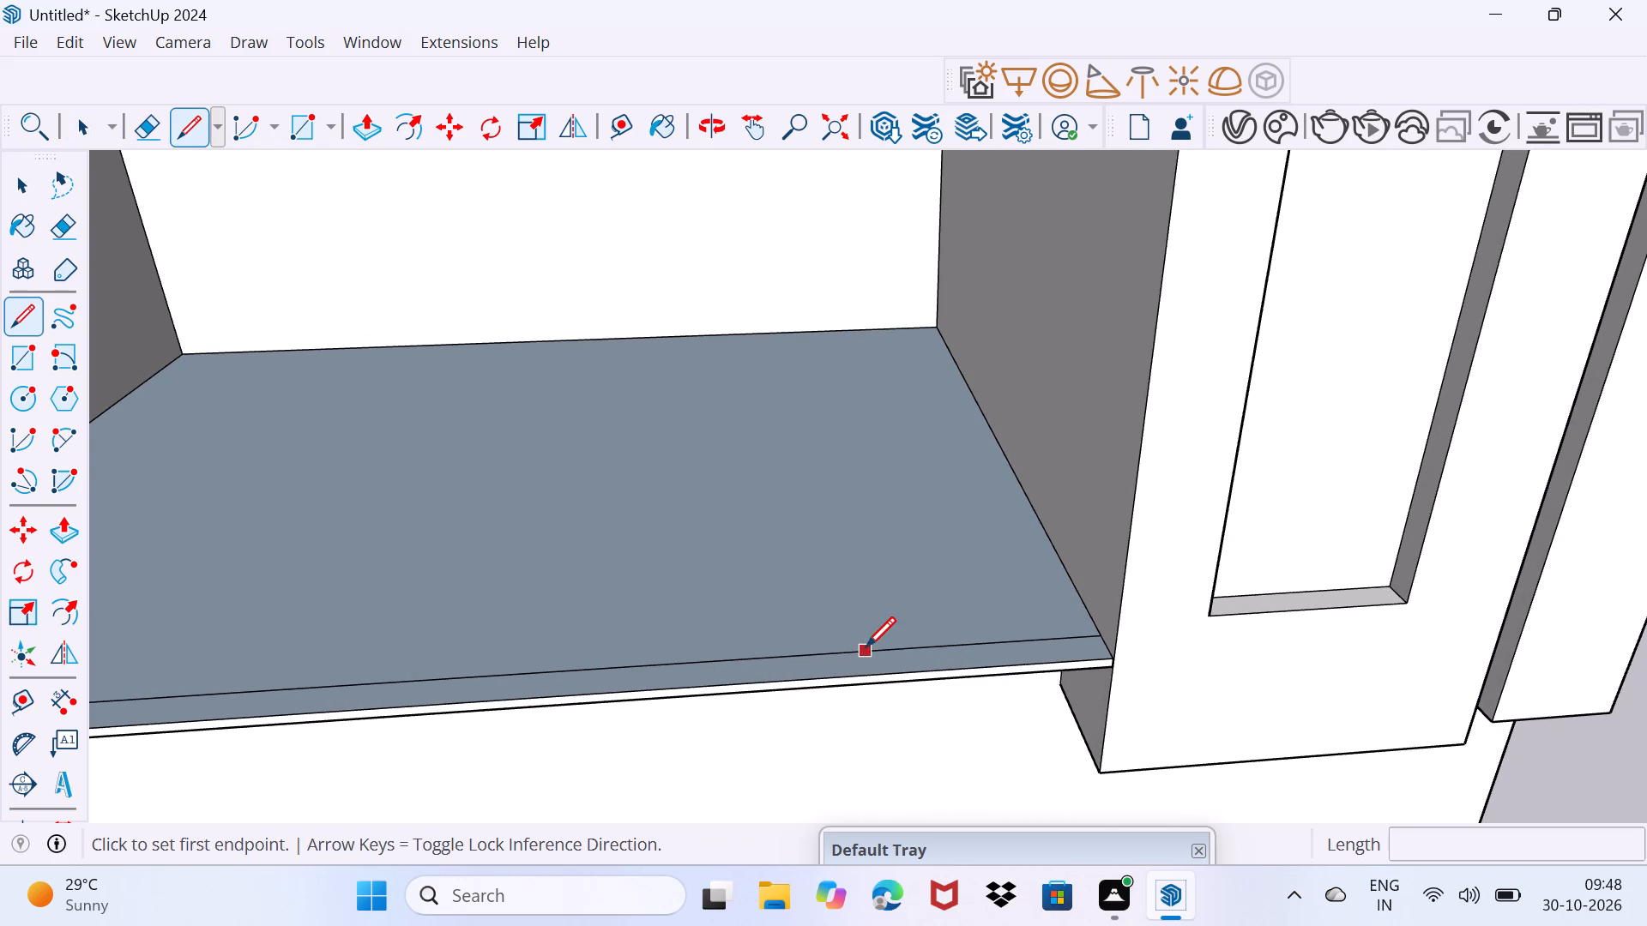
click(866, 646)
click(872, 681)
key(space)
Push/Pull the divided floor strip beside the corner tower up 4' to form a low parapet.
scroll(921, 644, down, 2)
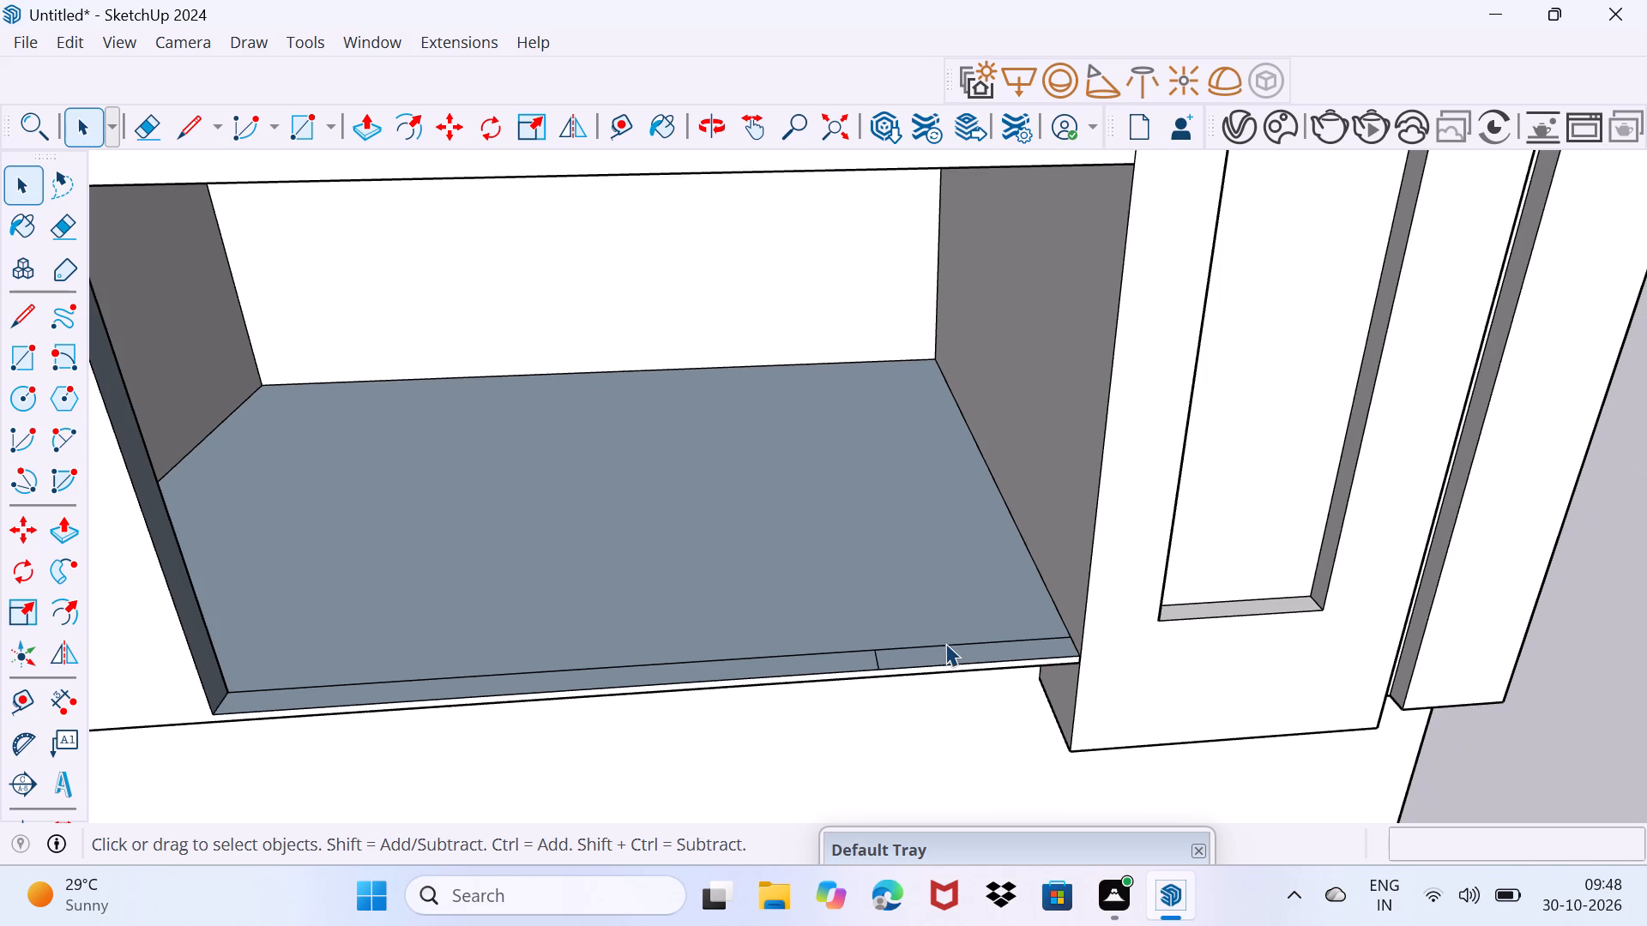
click(955, 658)
key(p)
click(955, 658)
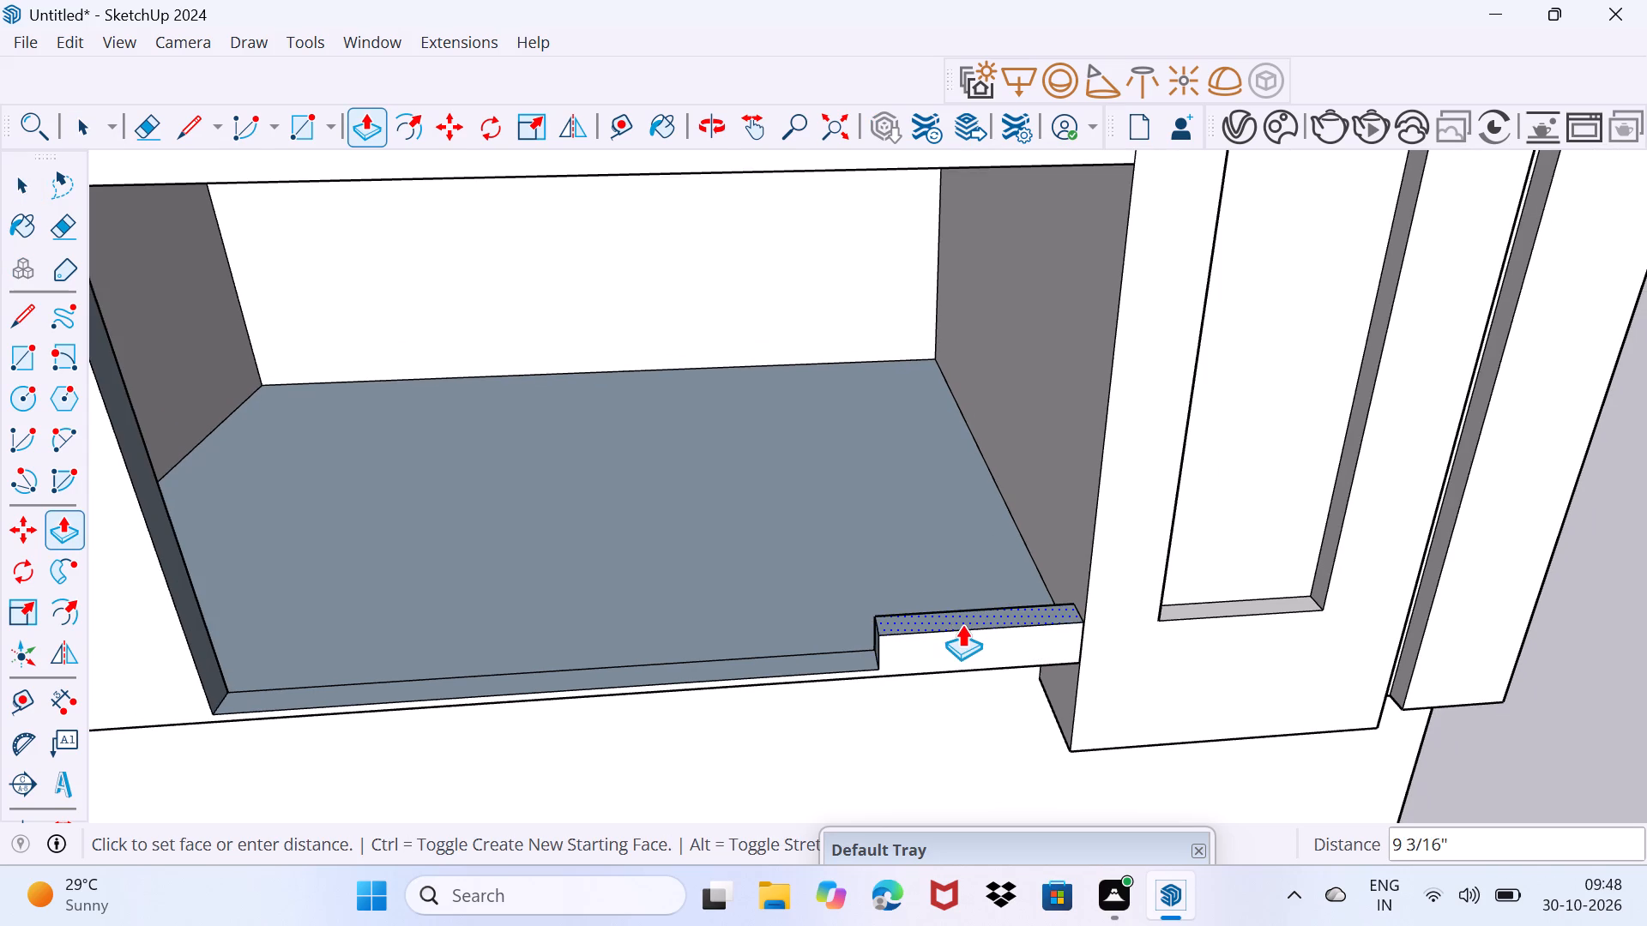
text(4')
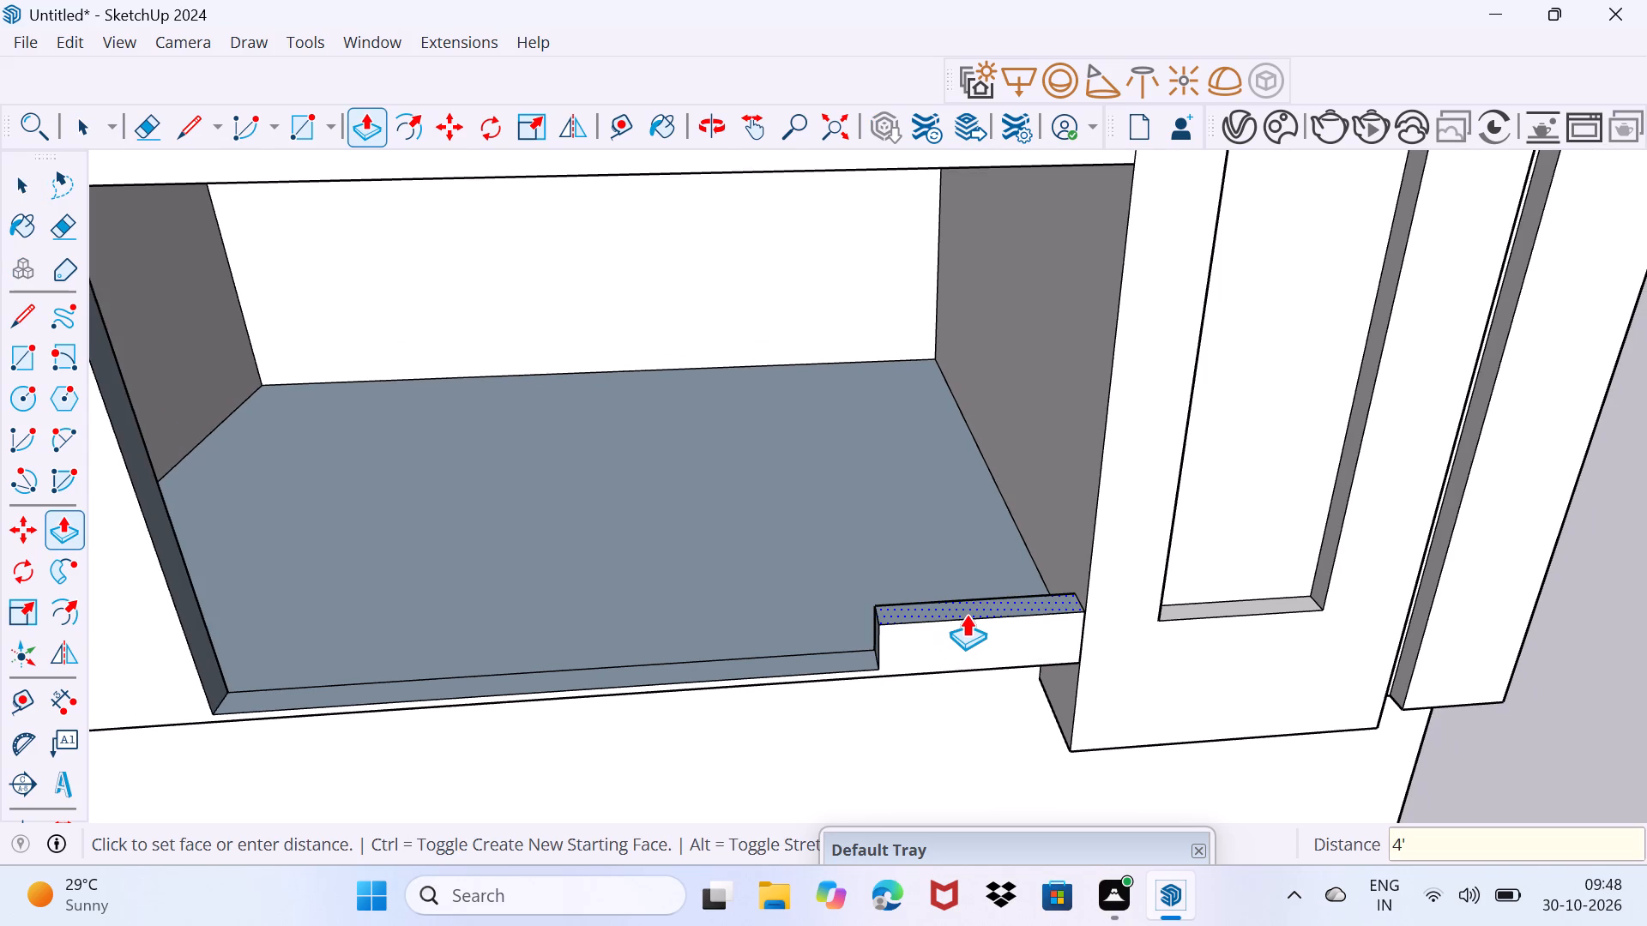
key(Return)
key(space)
Draw a rectangle about 3' 3" high and 2' 5" wide on the low parapet's front face, reaching its bottom edge.
scroll(947, 613, down, 2)
middle_drag(946, 616, 970, 489)
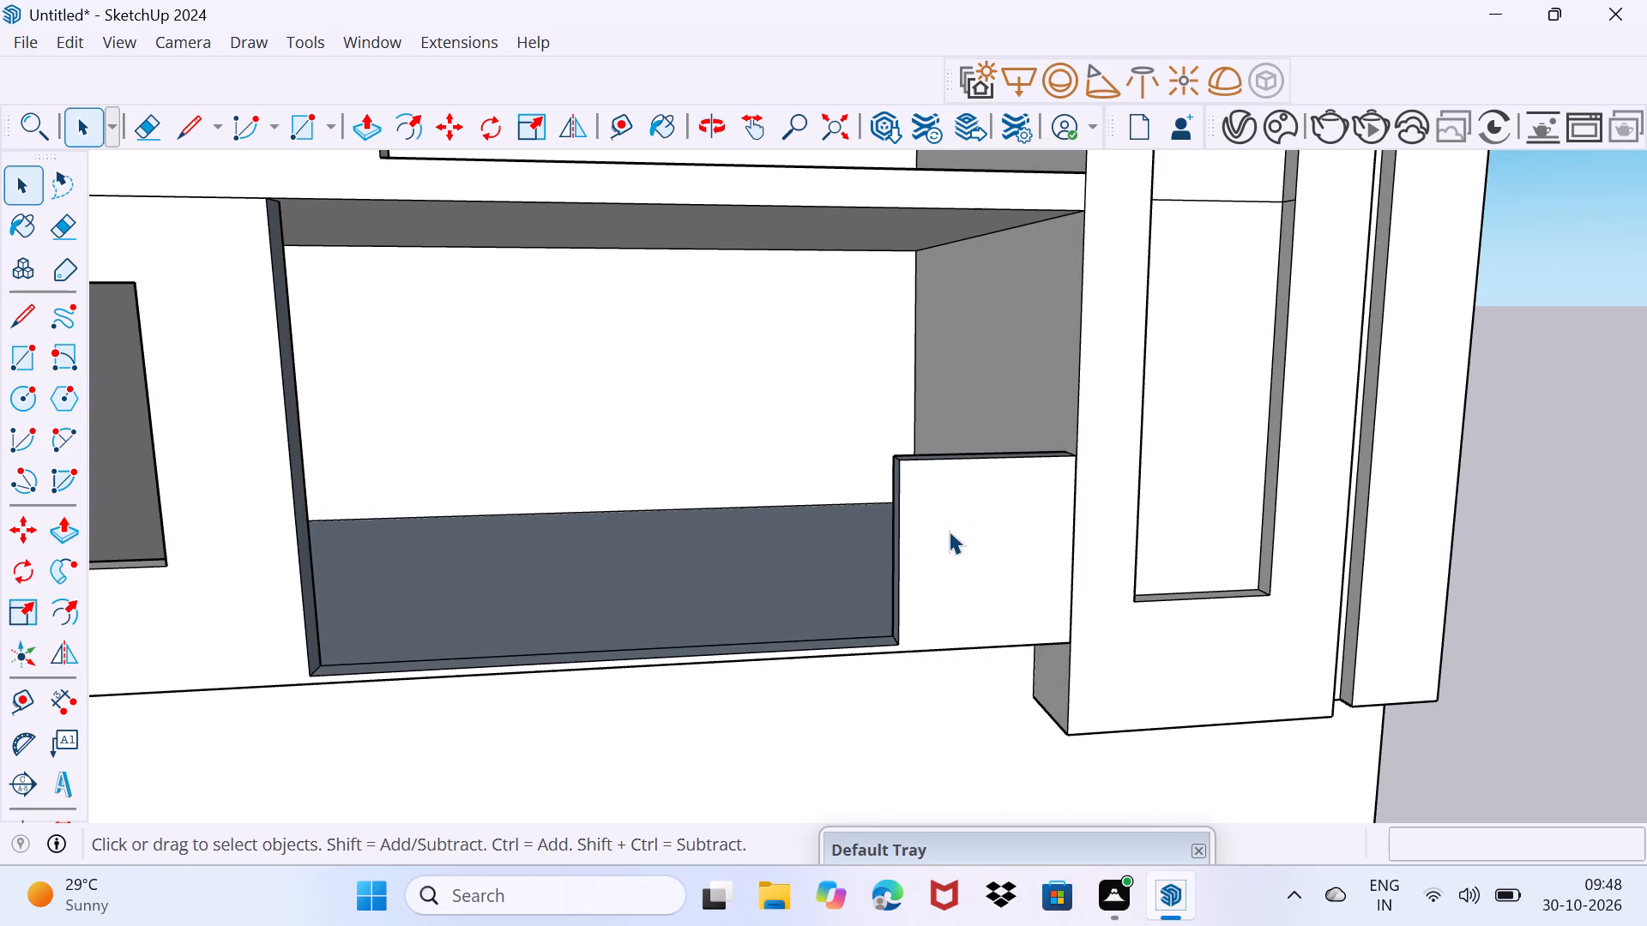
scroll(947, 531, up, 2)
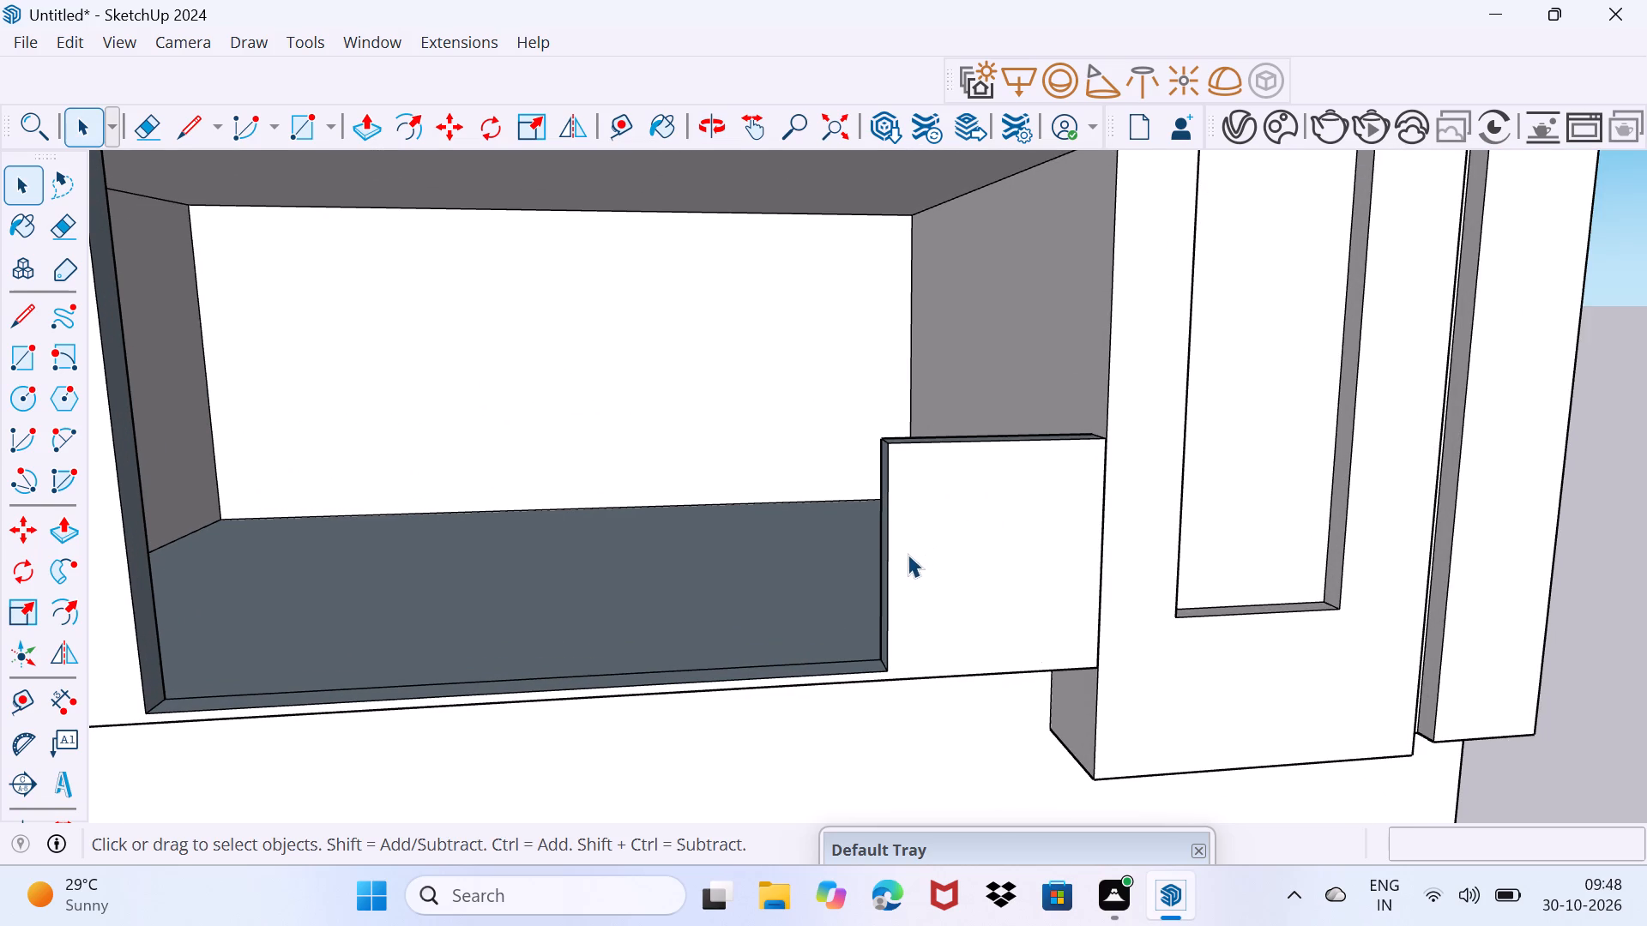
key(r)
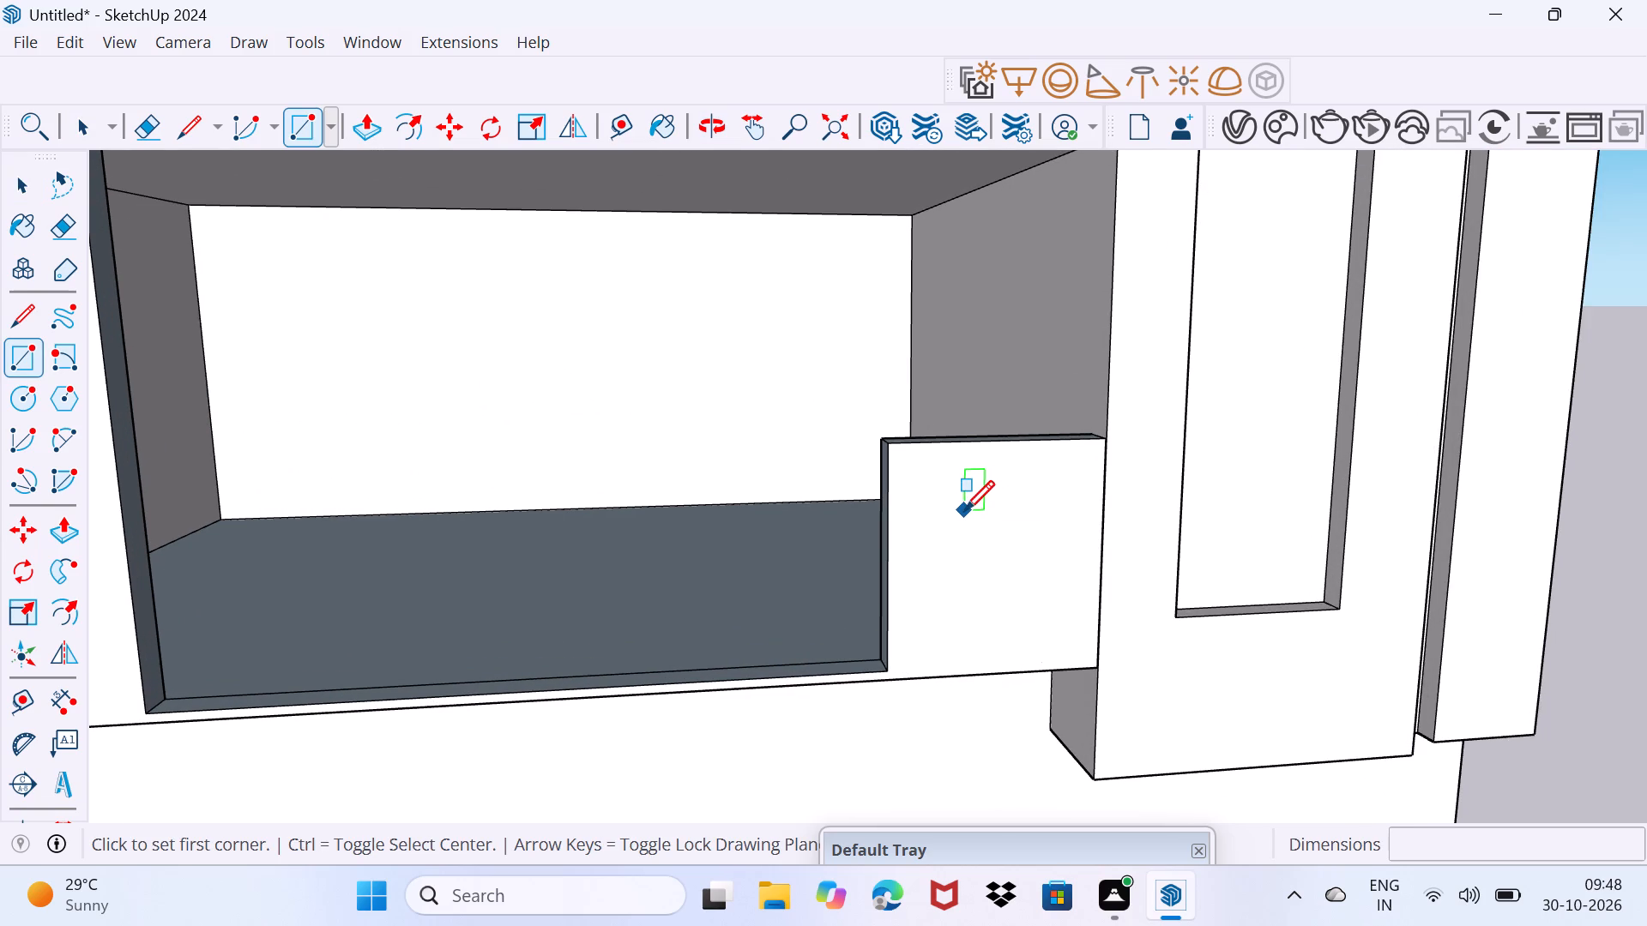
click(975, 489)
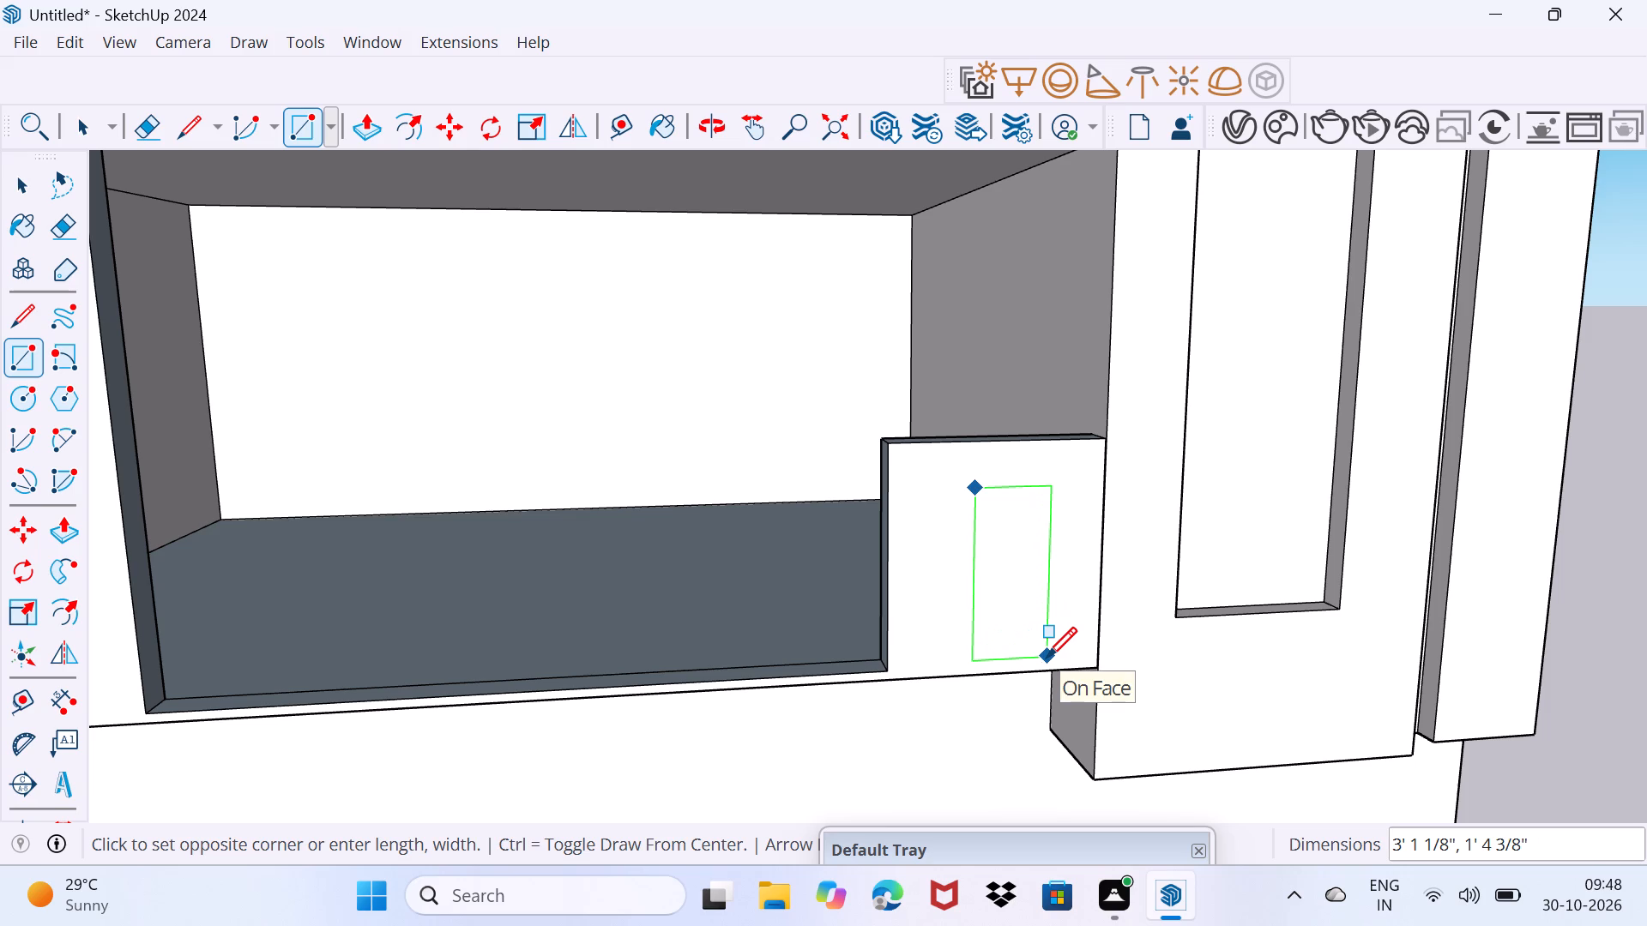
key(Escape)
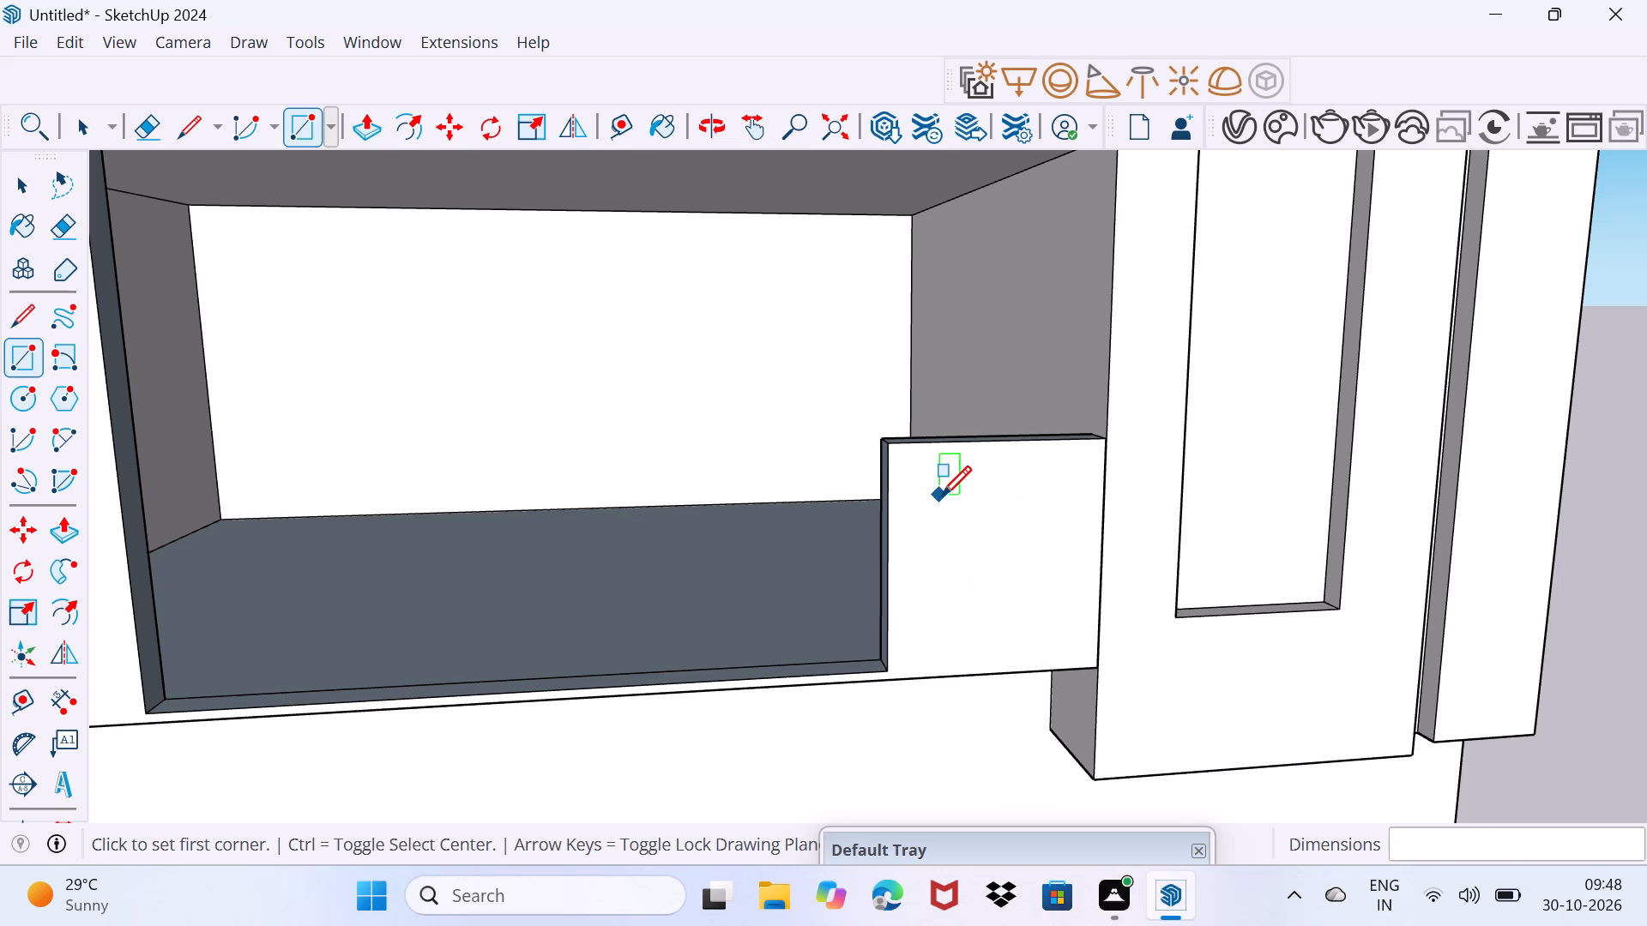
click(941, 496)
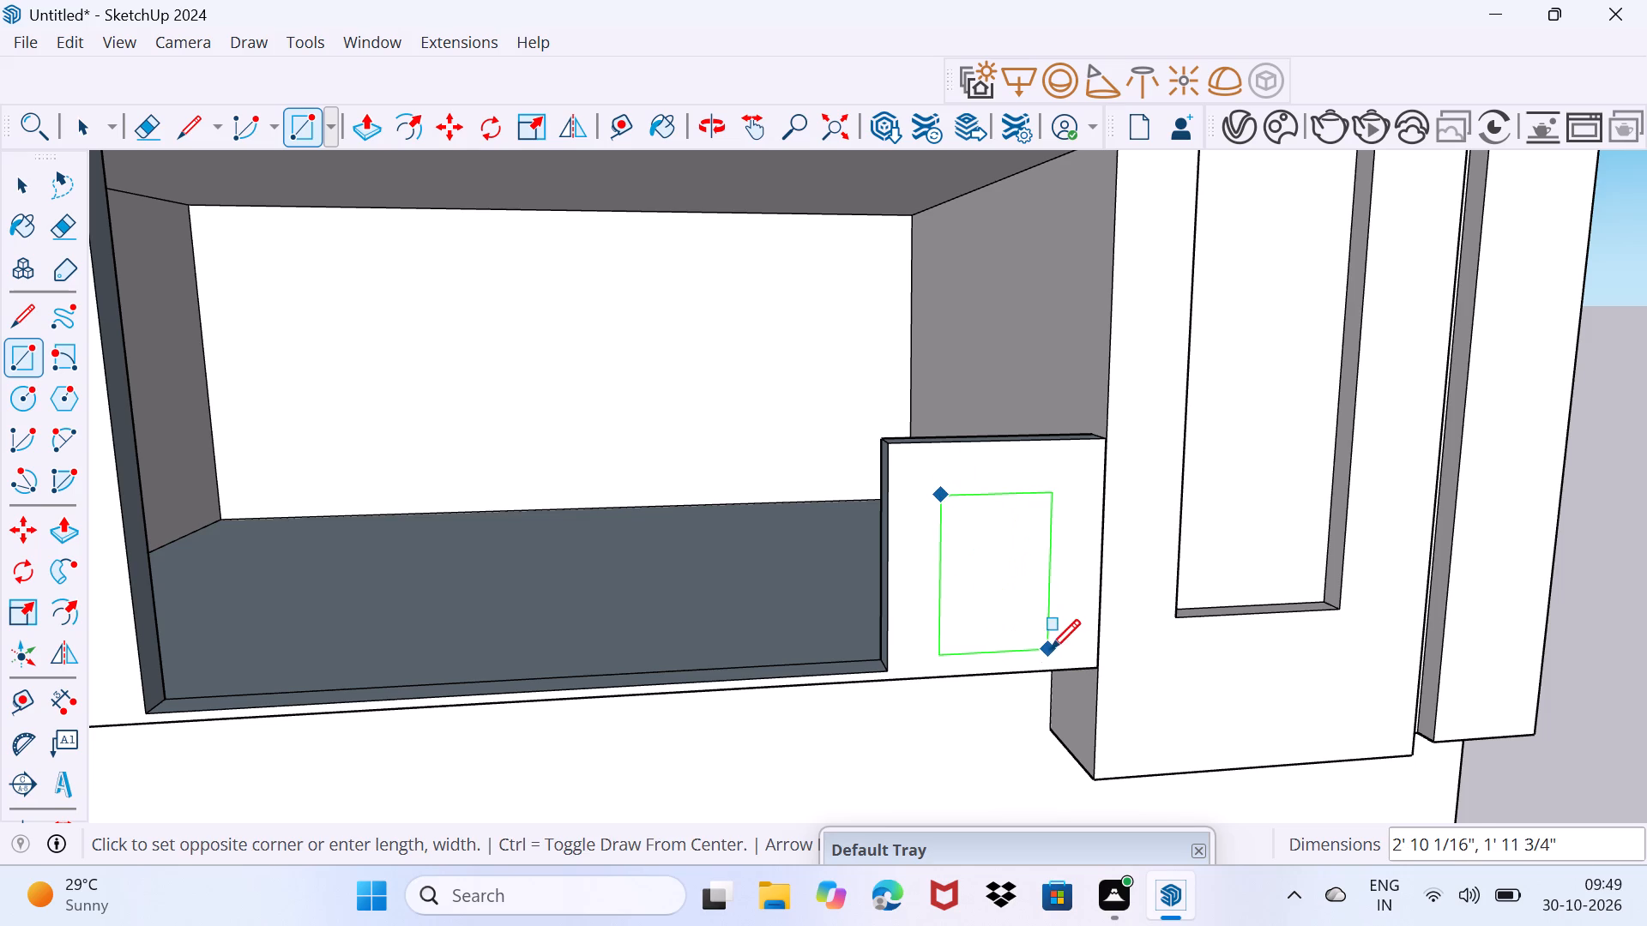
click(1070, 664)
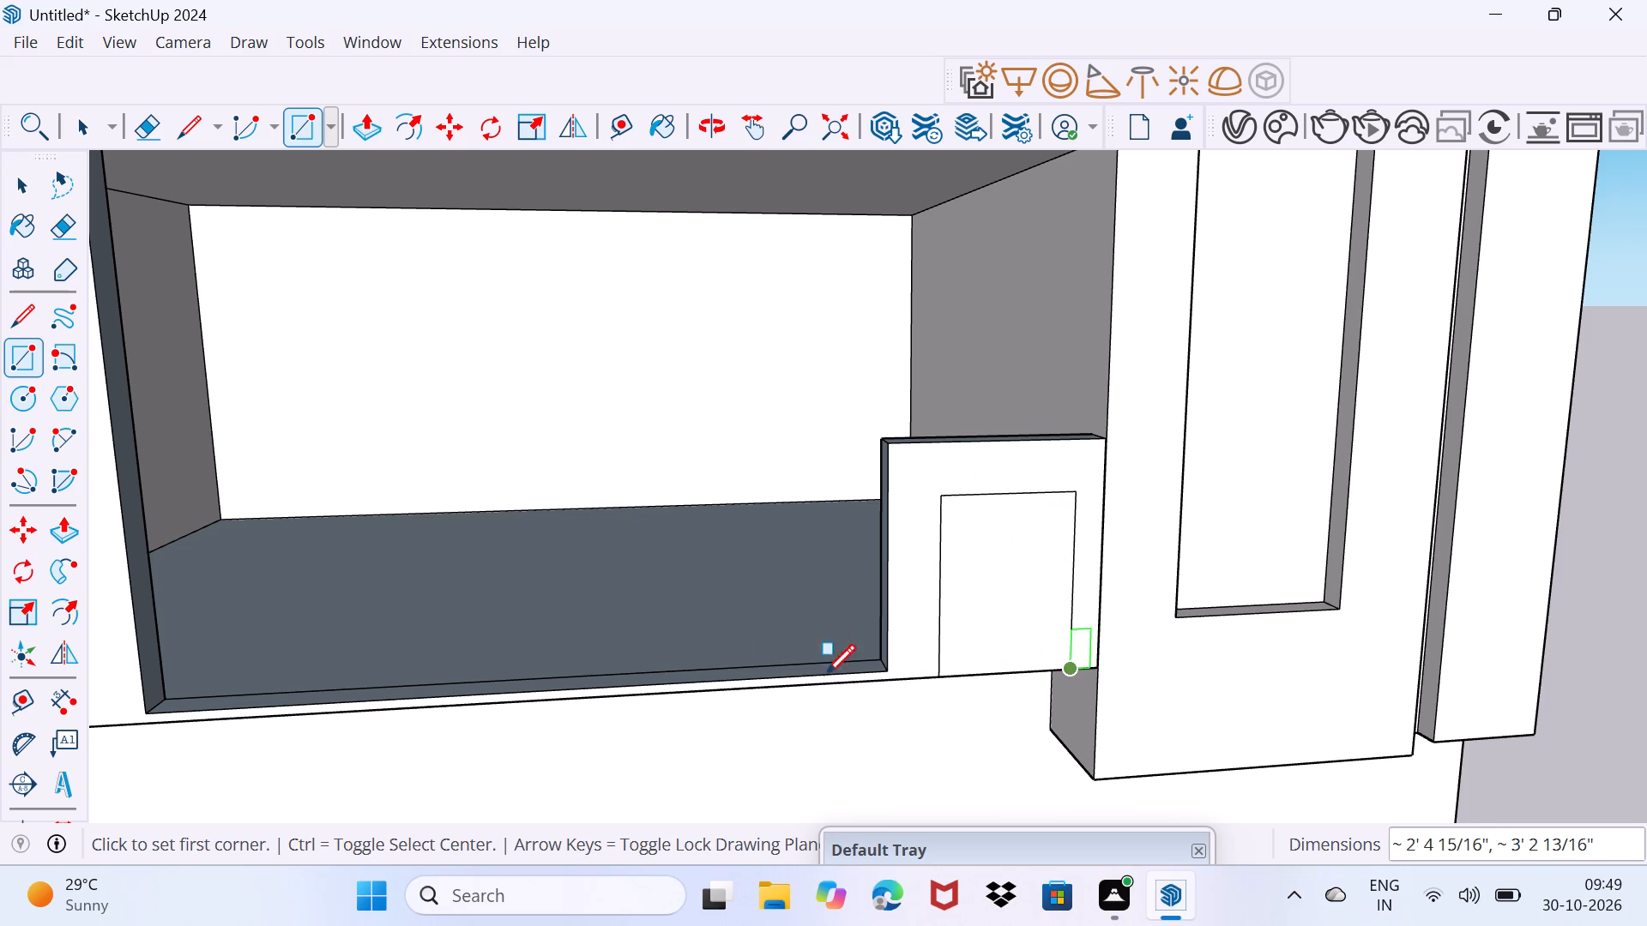
Offset the low parapet's rectangle inward about 4 5/16".
click(66, 606)
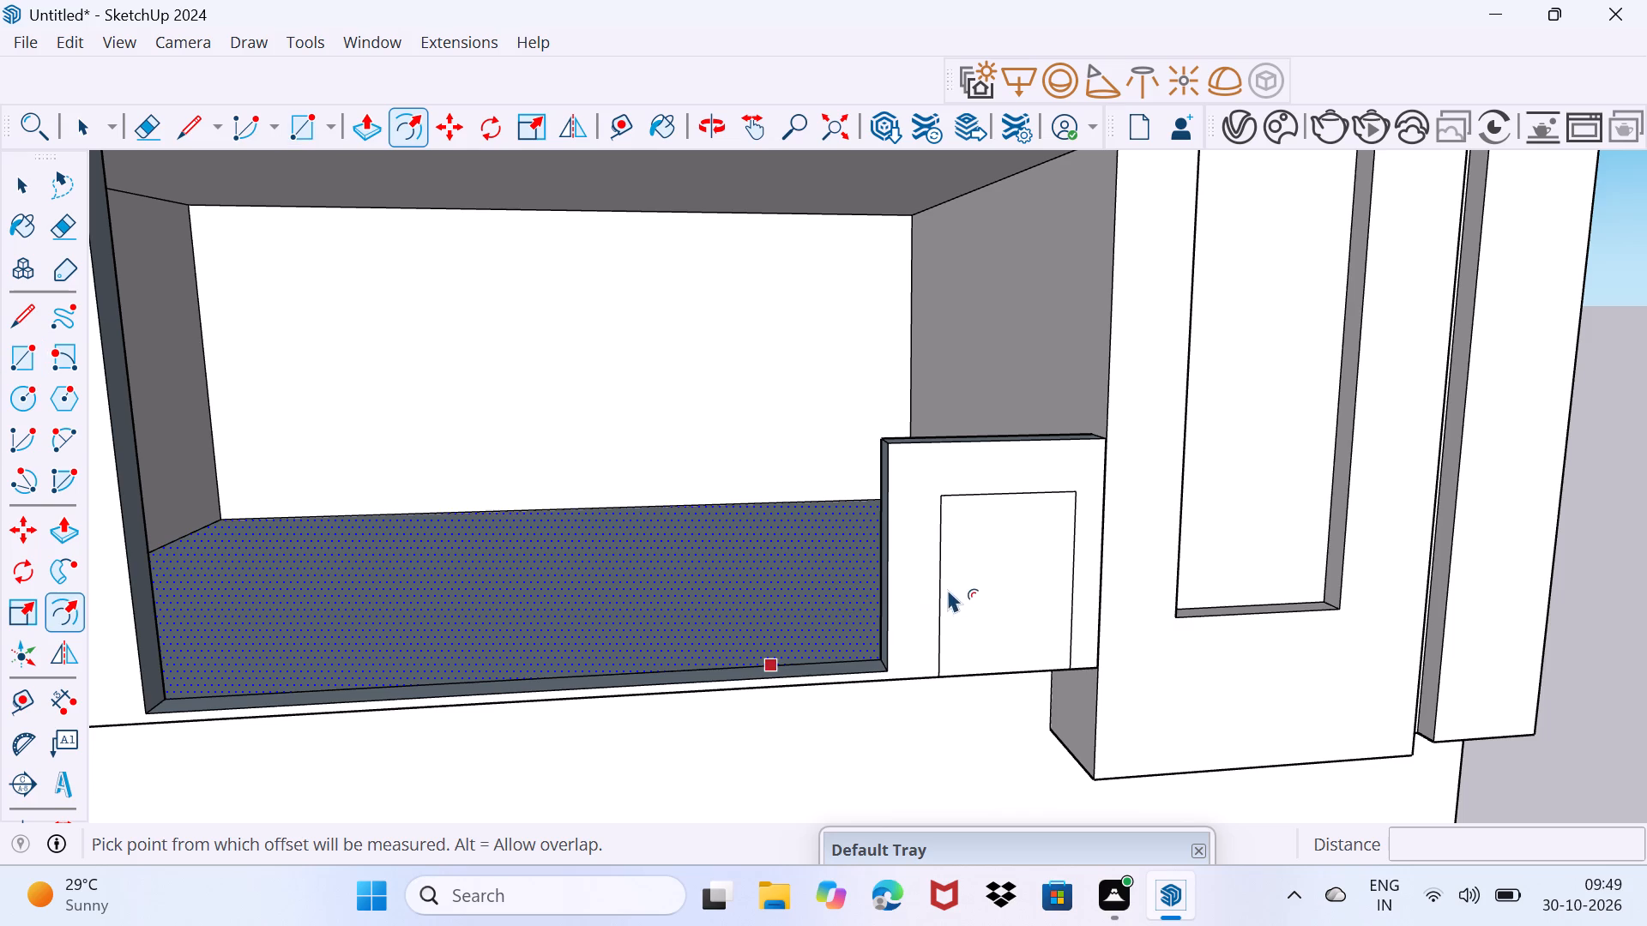
click(955, 586)
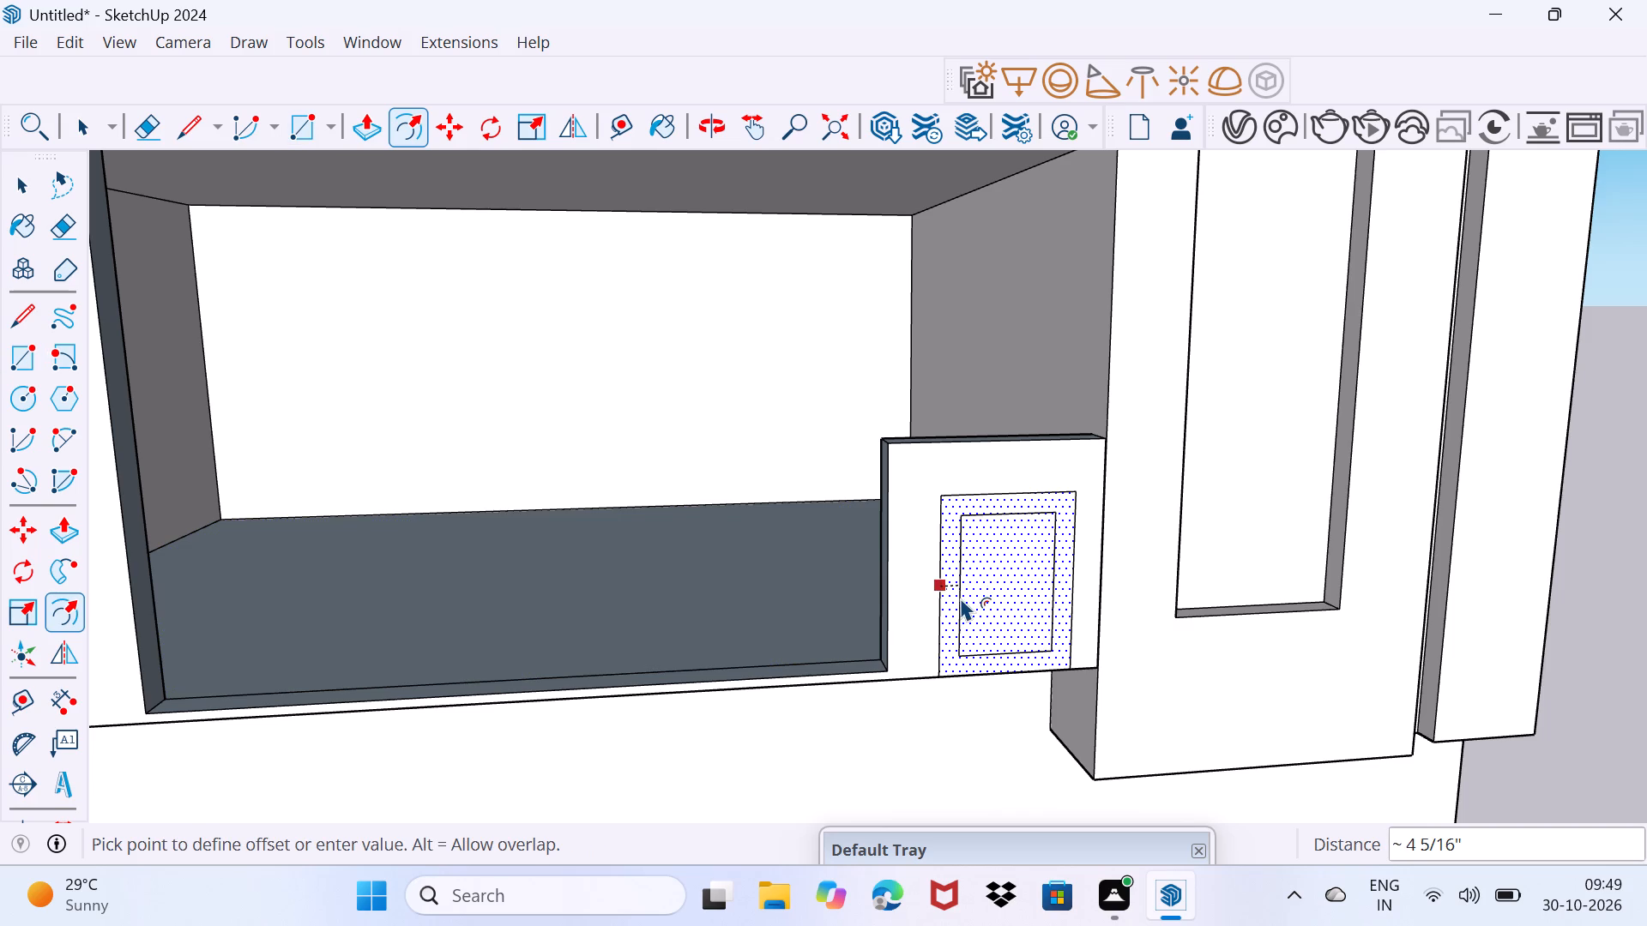
click(961, 598)
key(space)
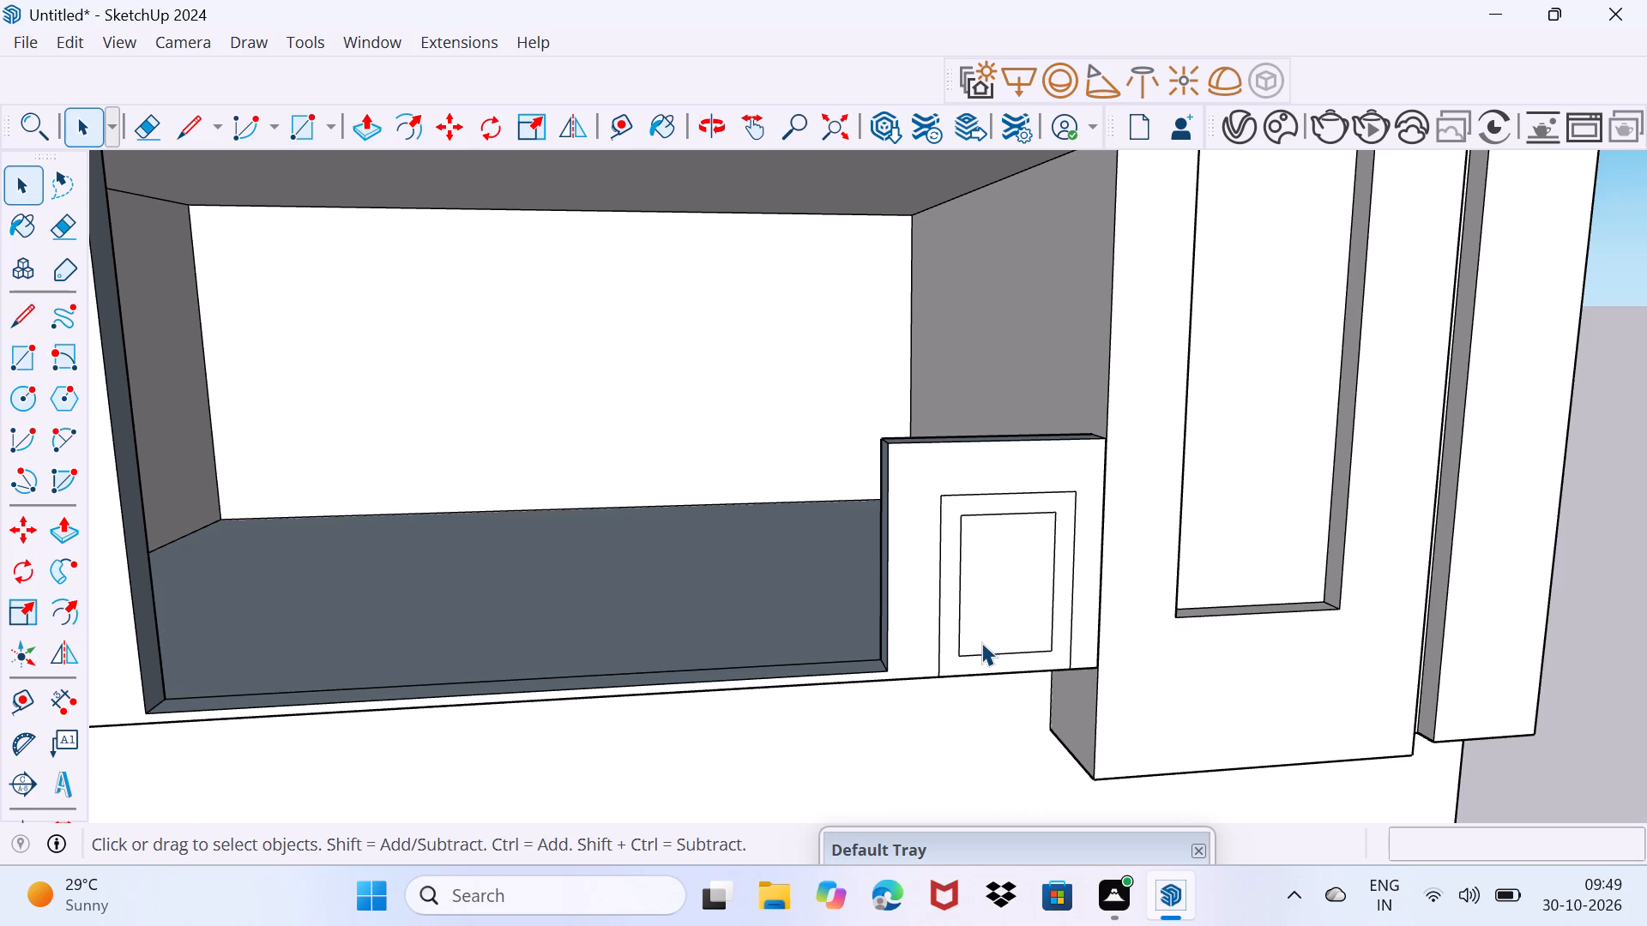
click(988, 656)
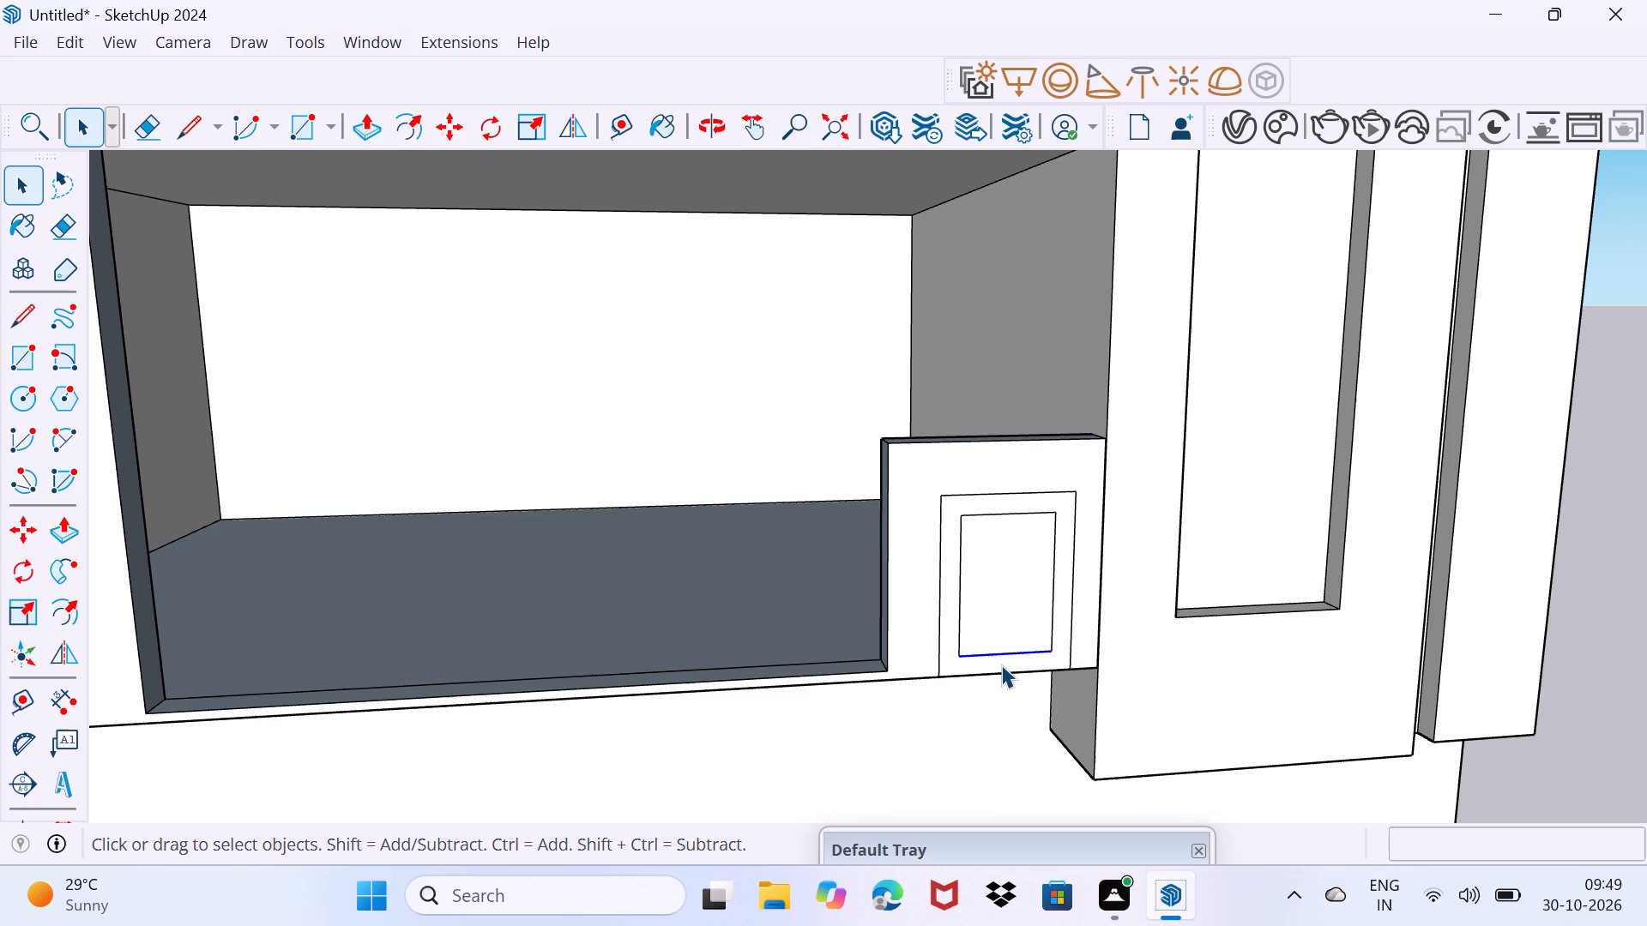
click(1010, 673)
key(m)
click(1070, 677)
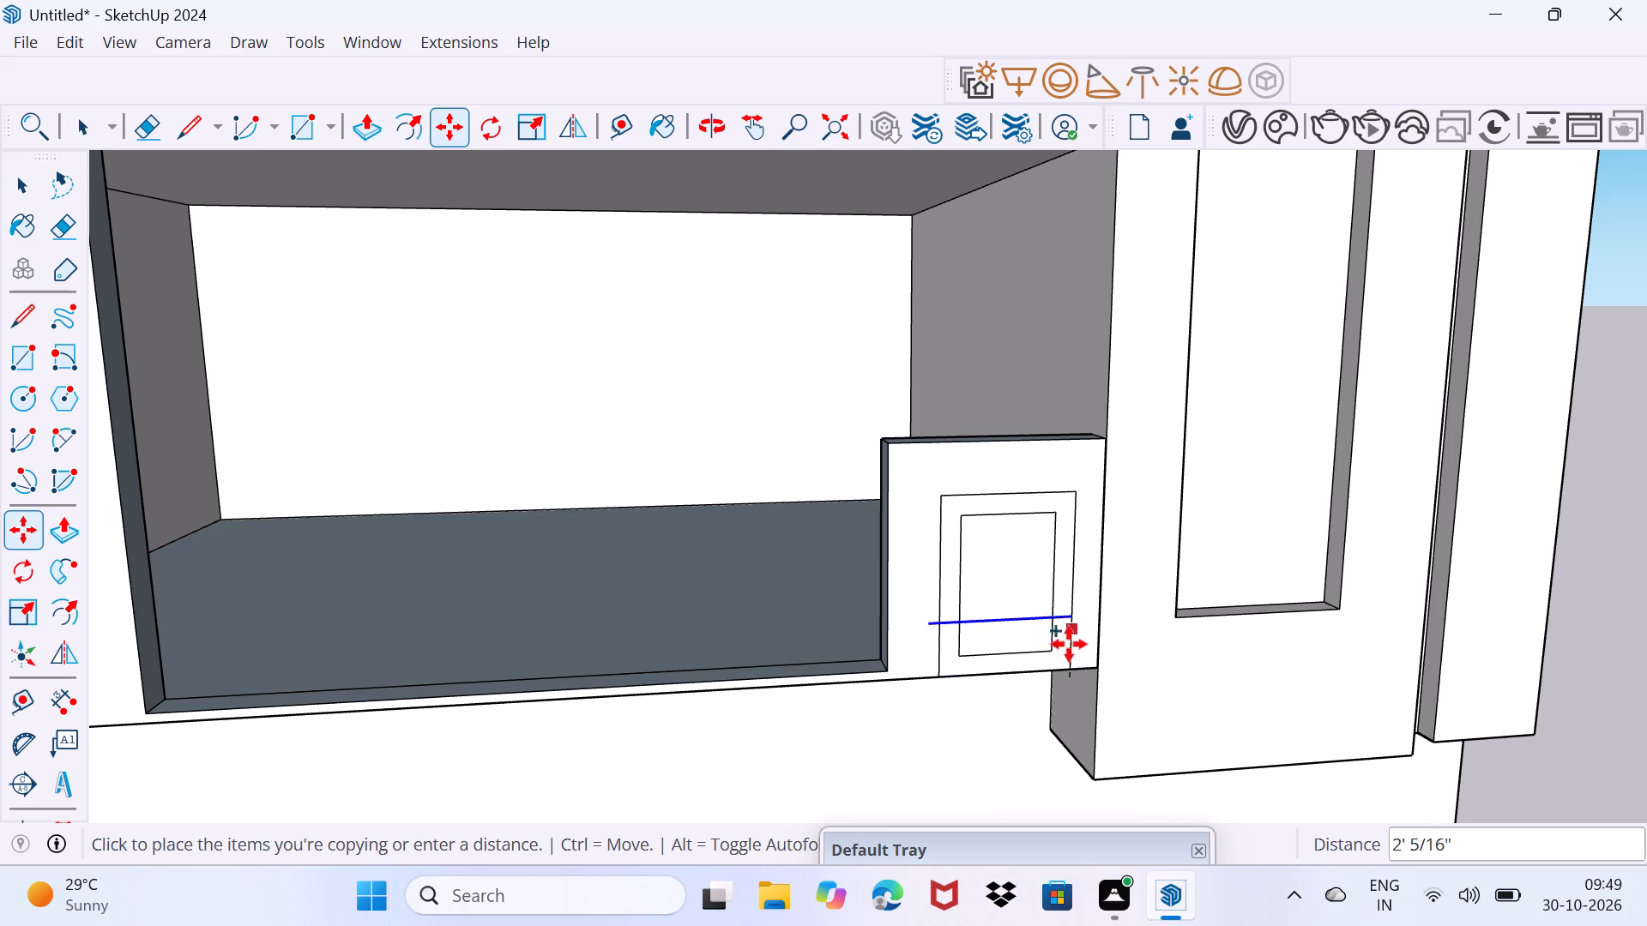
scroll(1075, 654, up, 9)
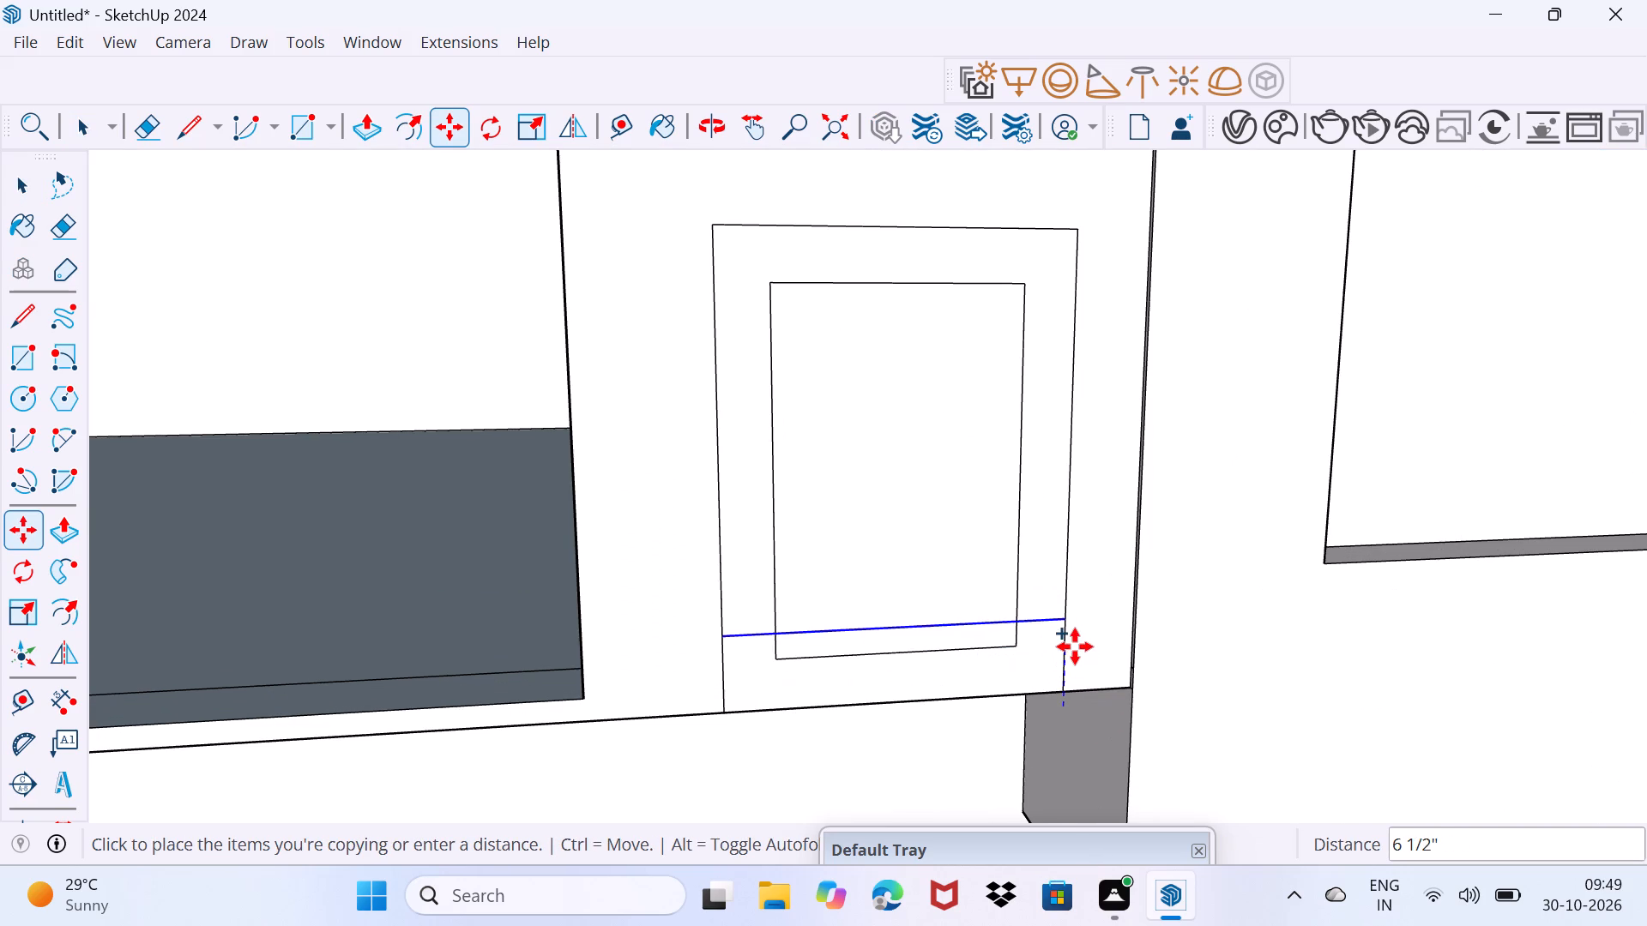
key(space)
Draw two lines of about 4 5/16" extending the inner rectangle's bottom edge to both sides of the outer rectangle on the low parapet.
key(l)
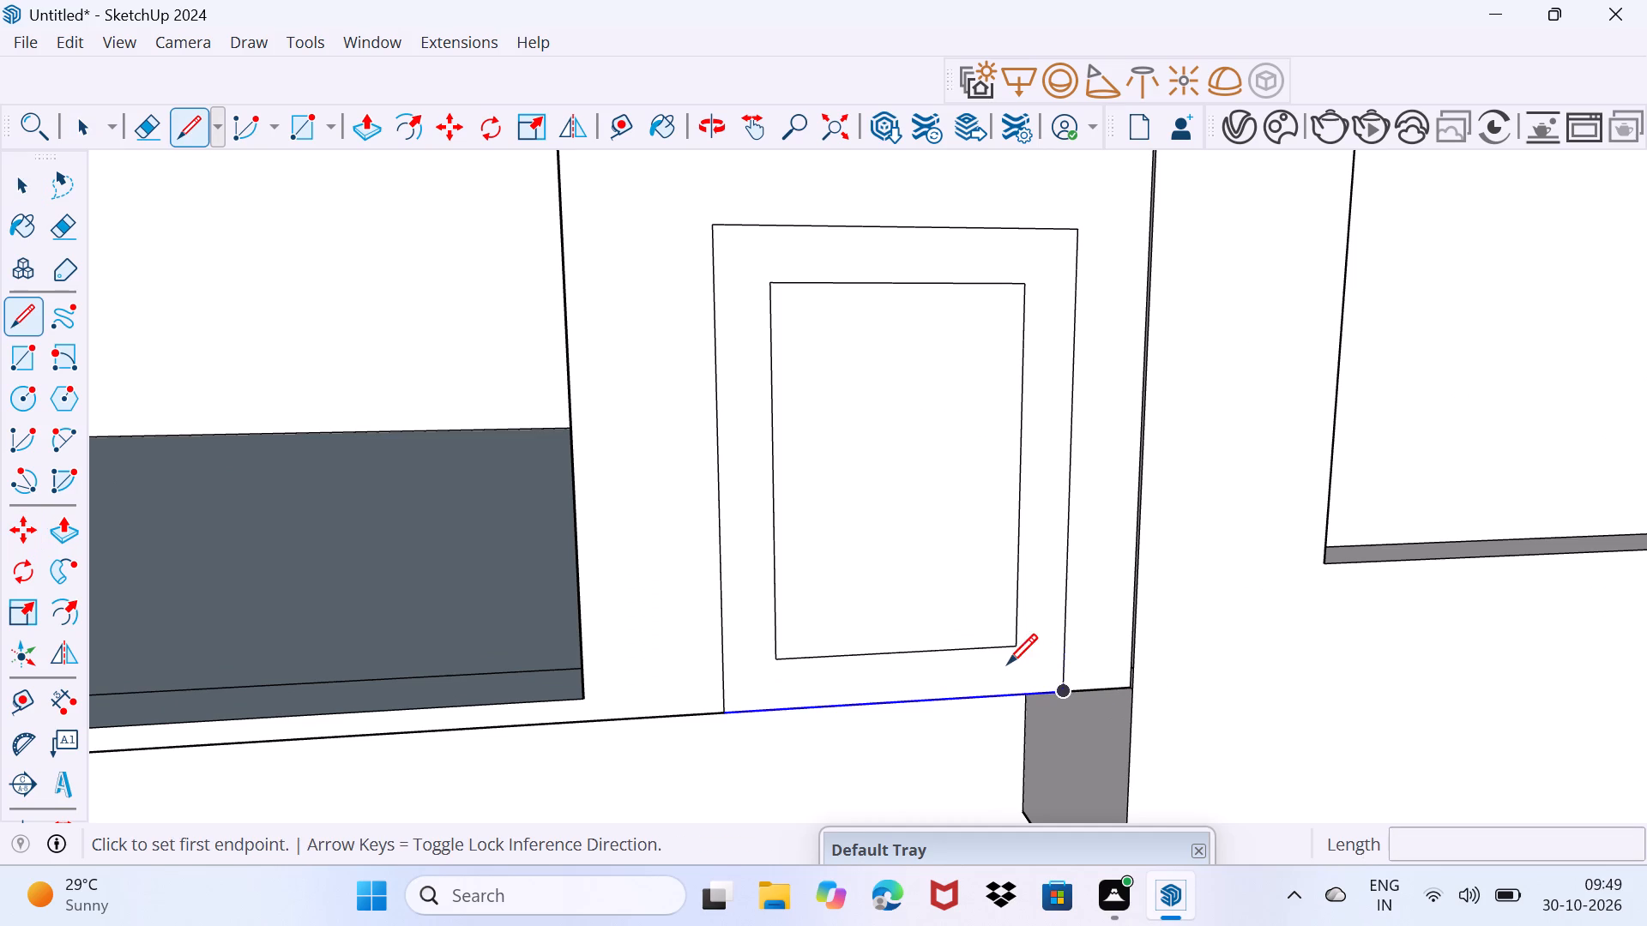
click(1062, 645)
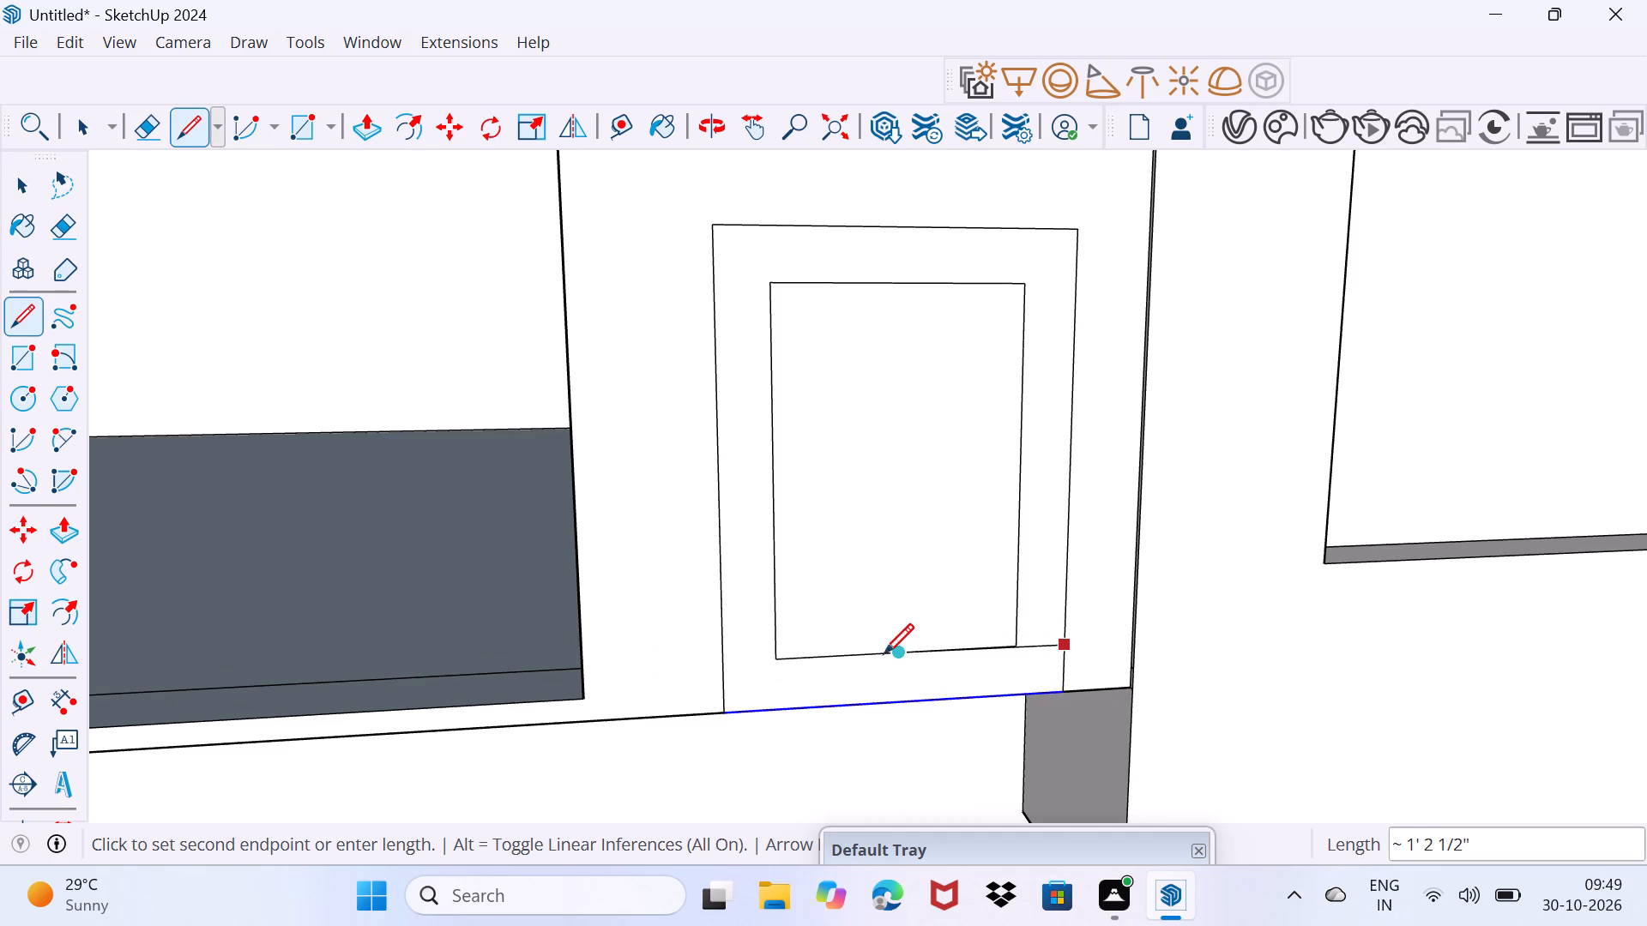
key(Escape)
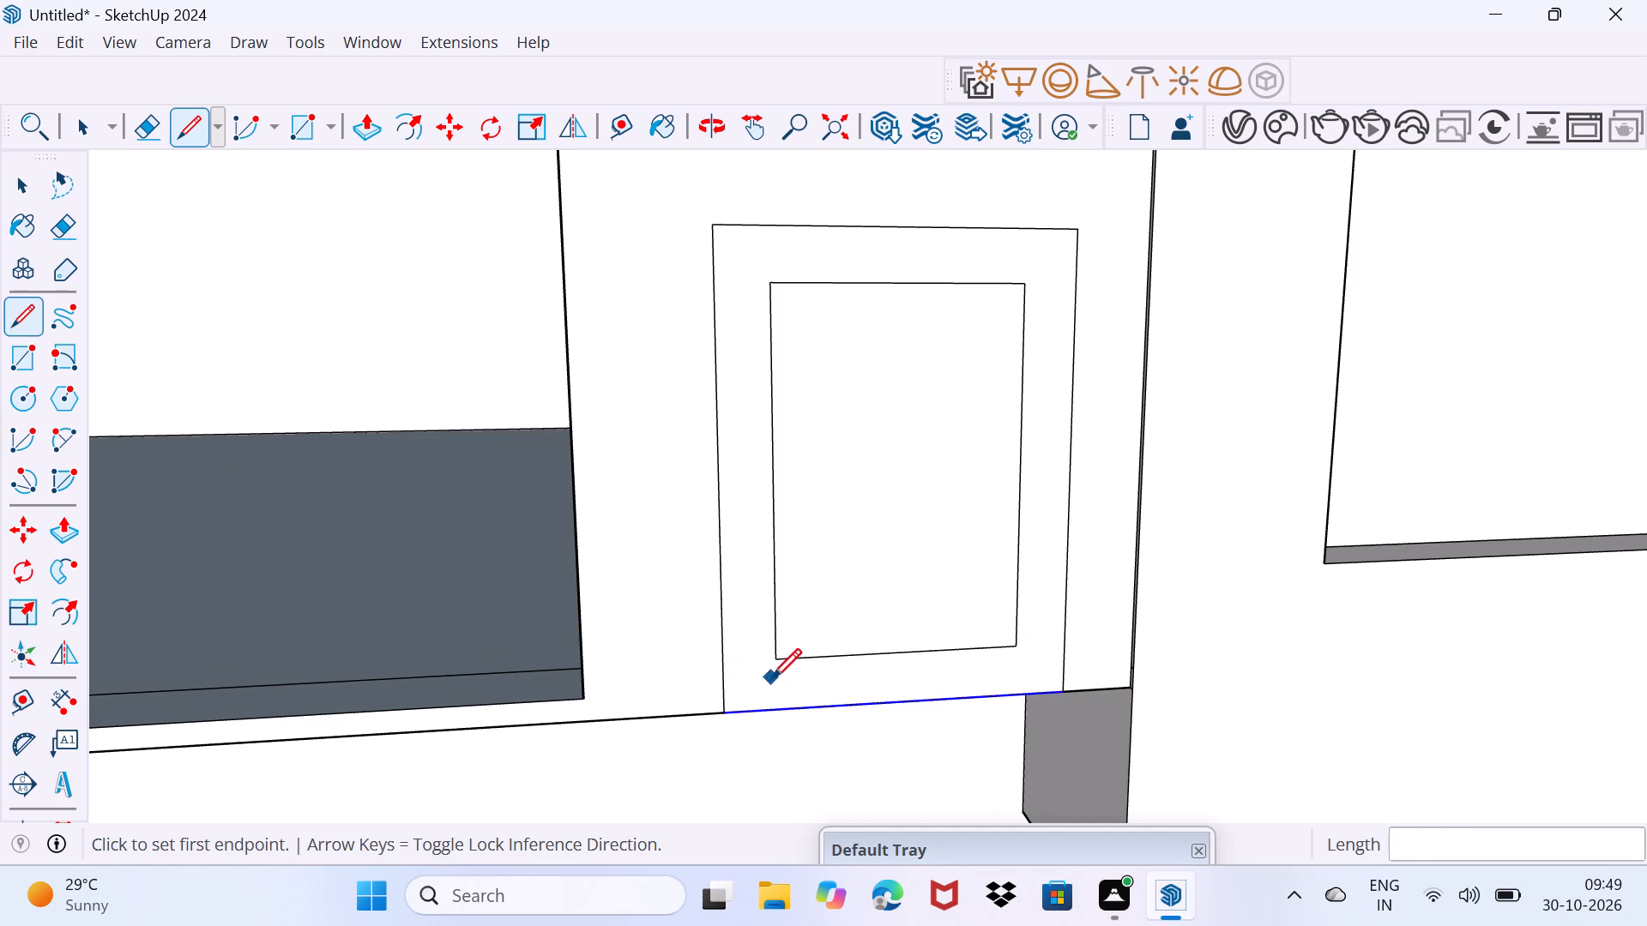
click(781, 664)
click(724, 662)
click(1016, 653)
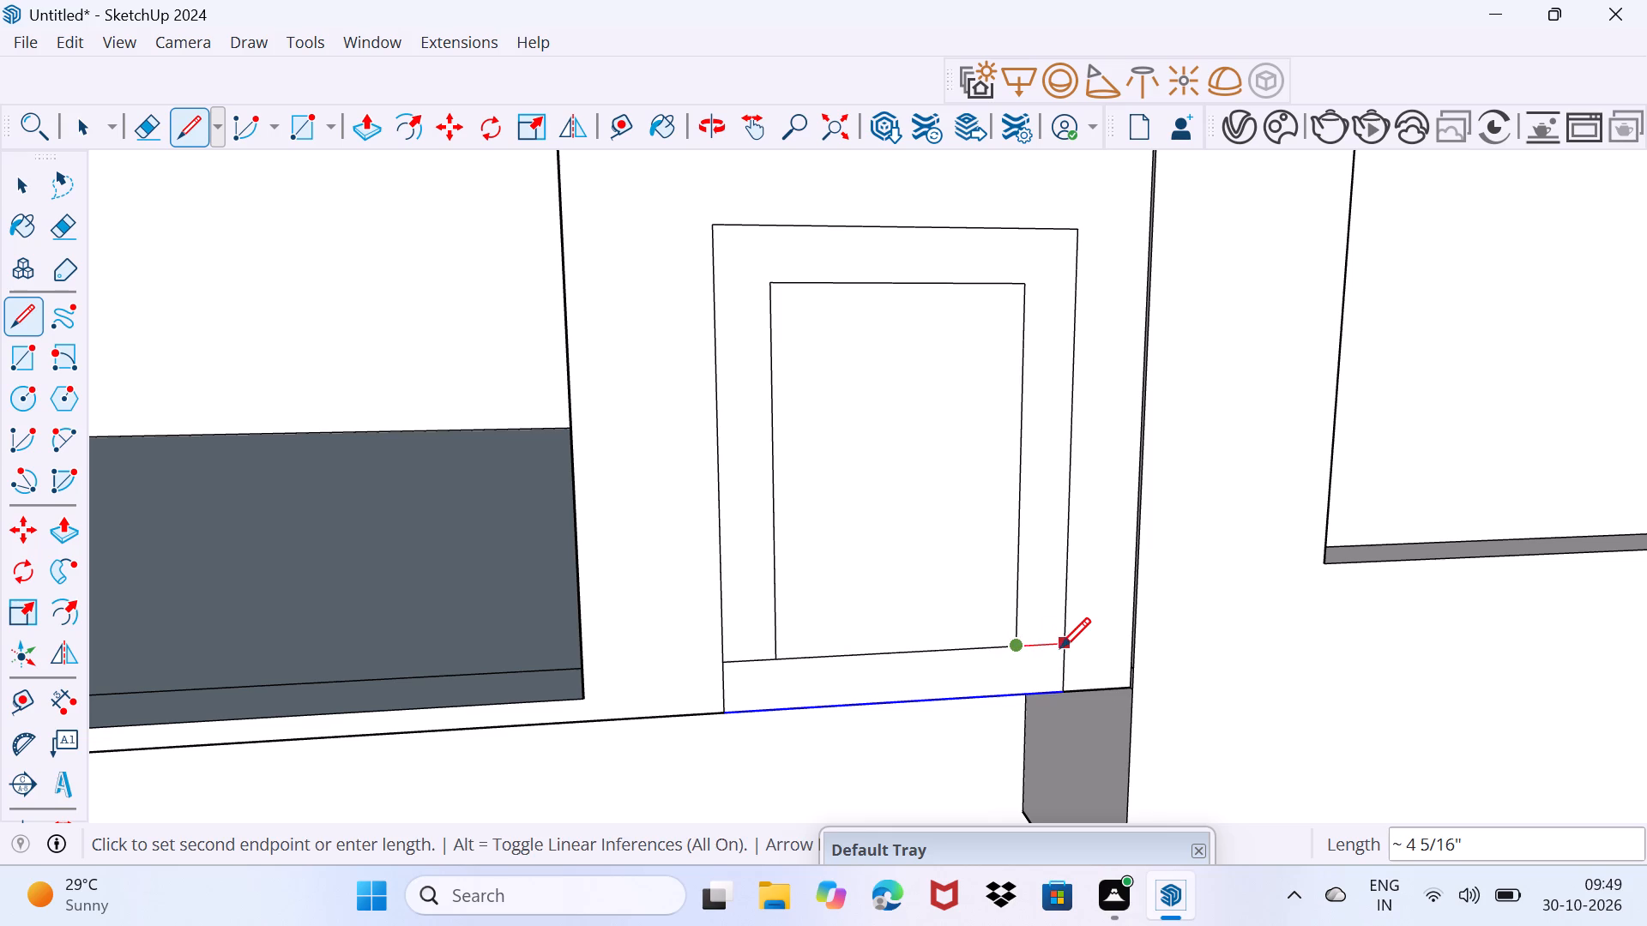
click(1060, 647)
key(space)
Erase the outer rectangle's two short side edges below the extended line, leaving a U-shaped border around the inner panel.
key(e)
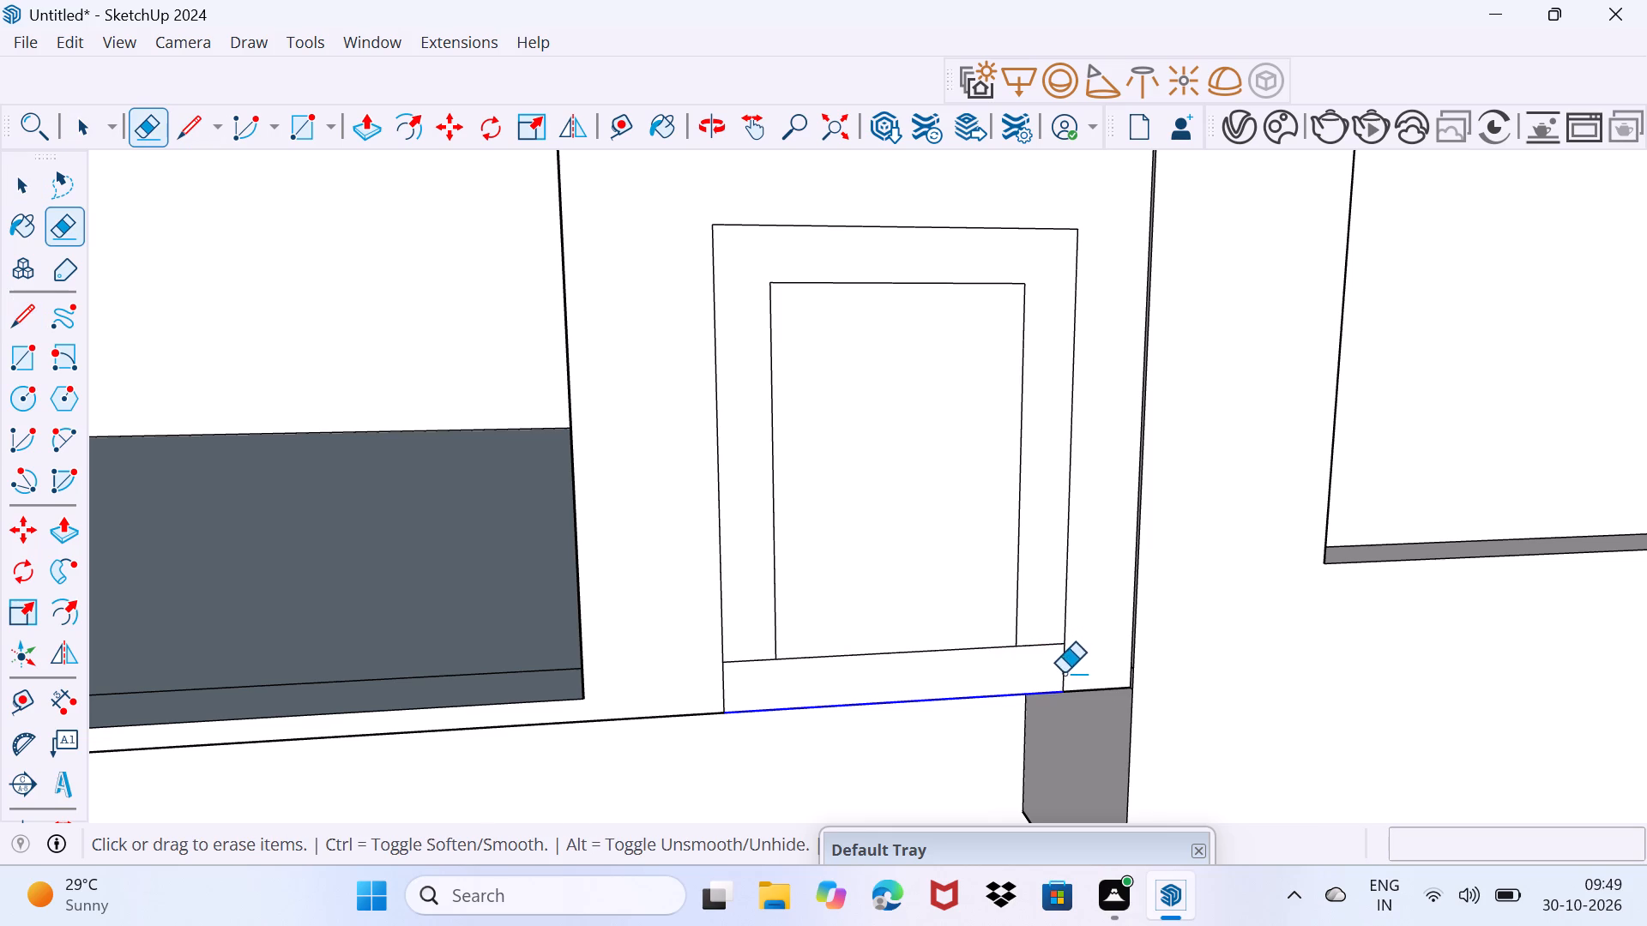
click(1064, 673)
click(728, 688)
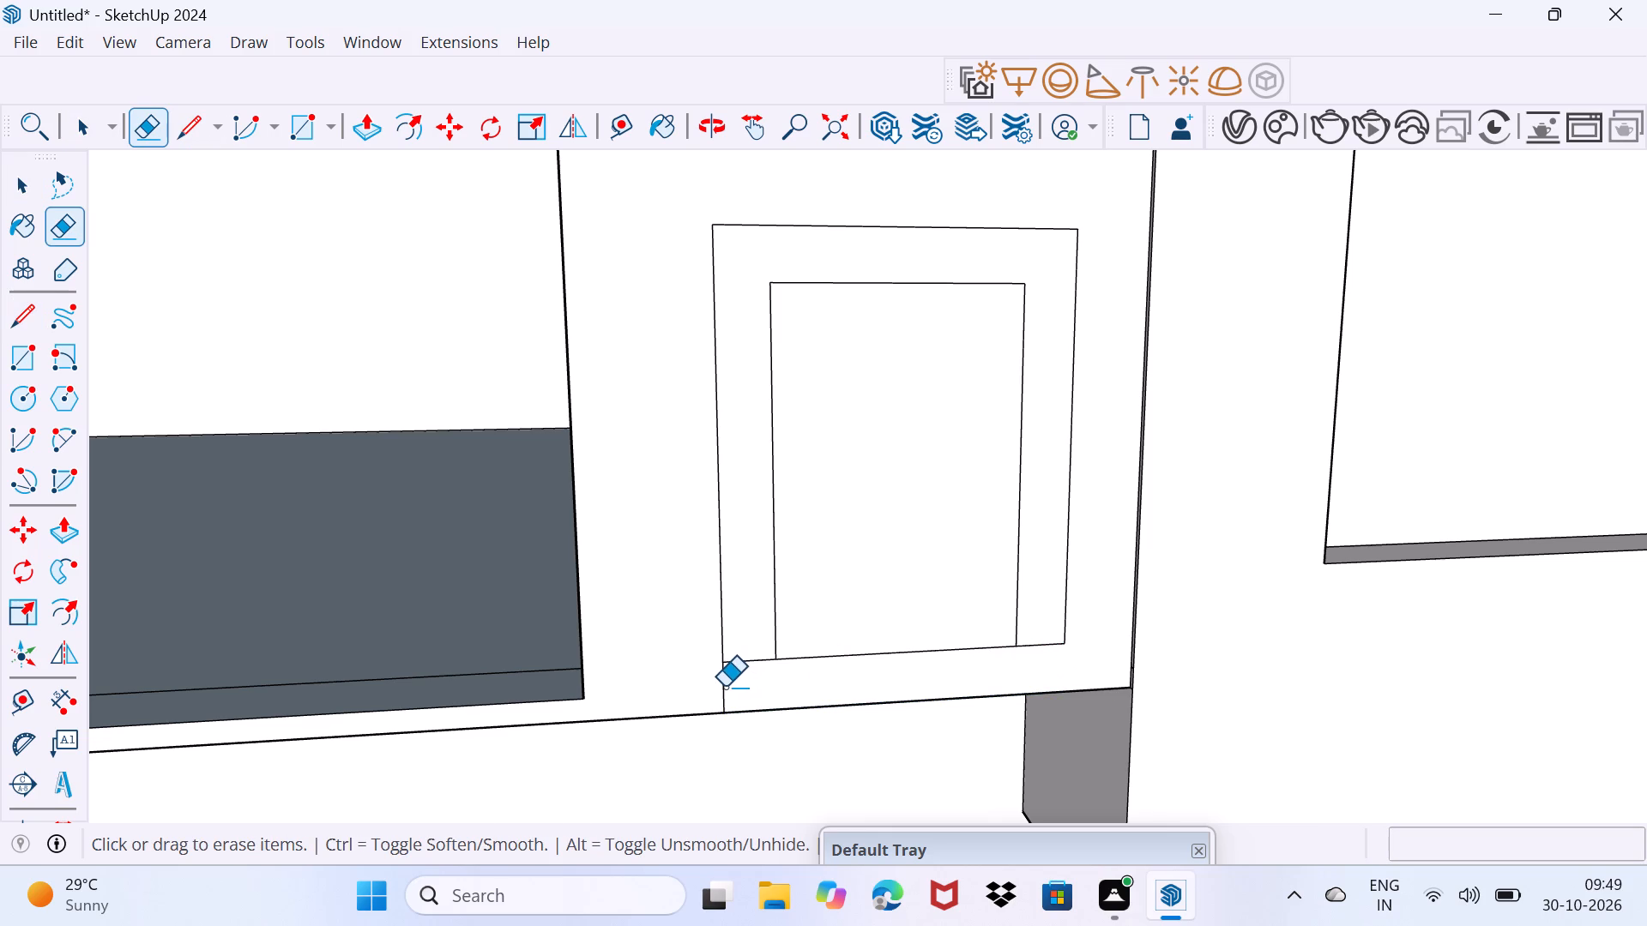
click(725, 687)
key(space)
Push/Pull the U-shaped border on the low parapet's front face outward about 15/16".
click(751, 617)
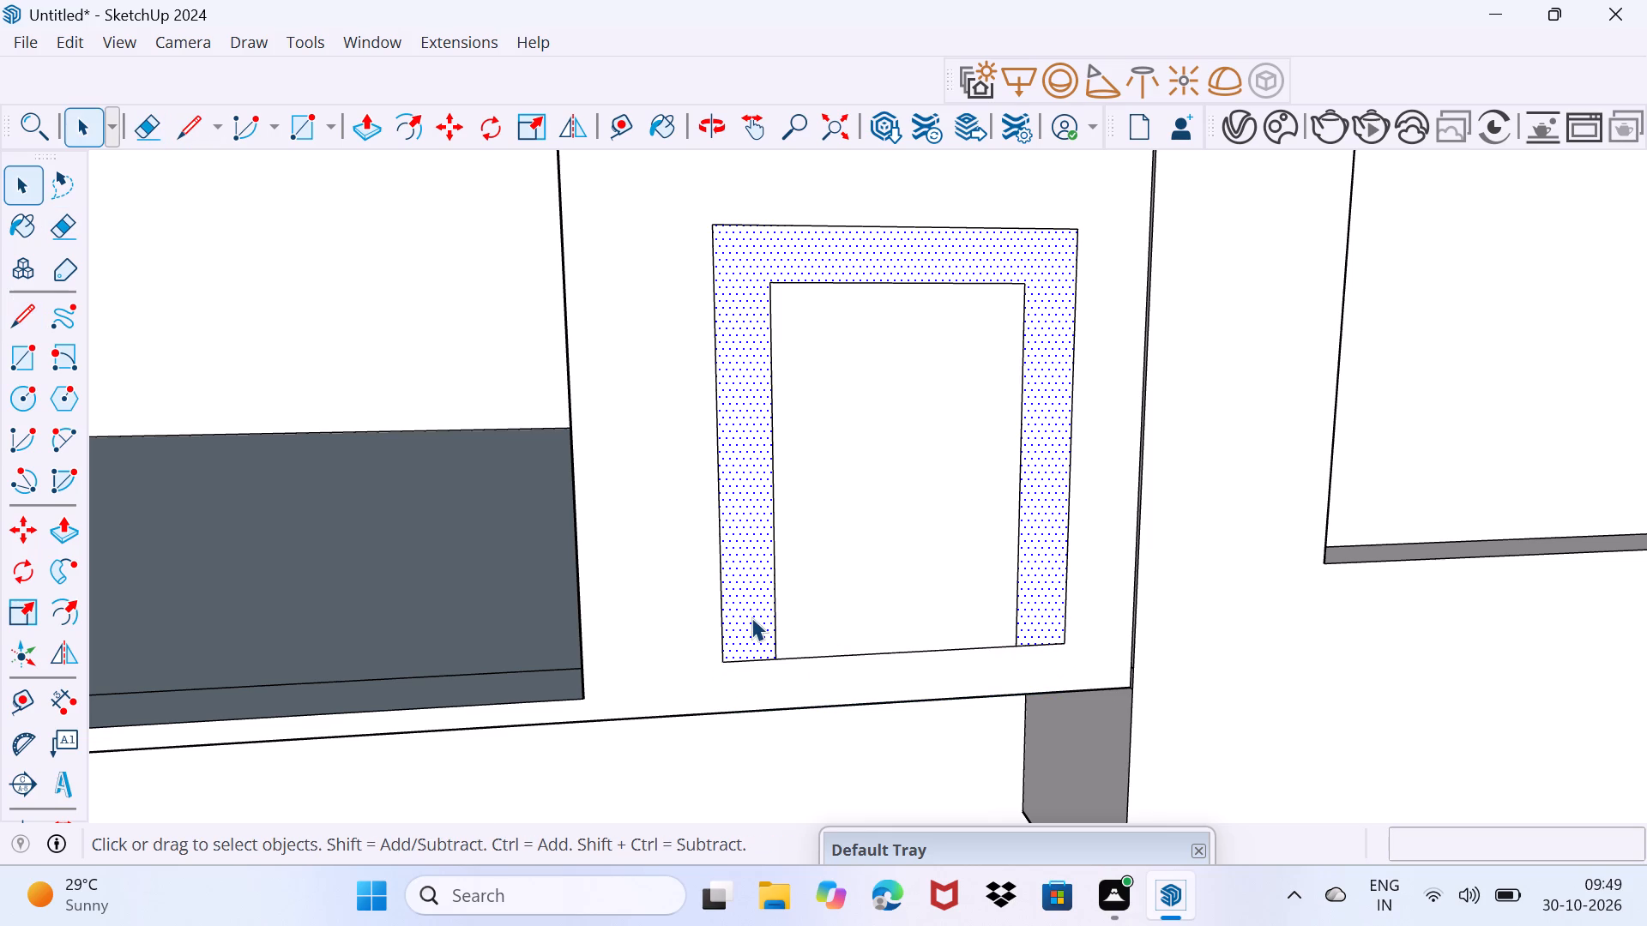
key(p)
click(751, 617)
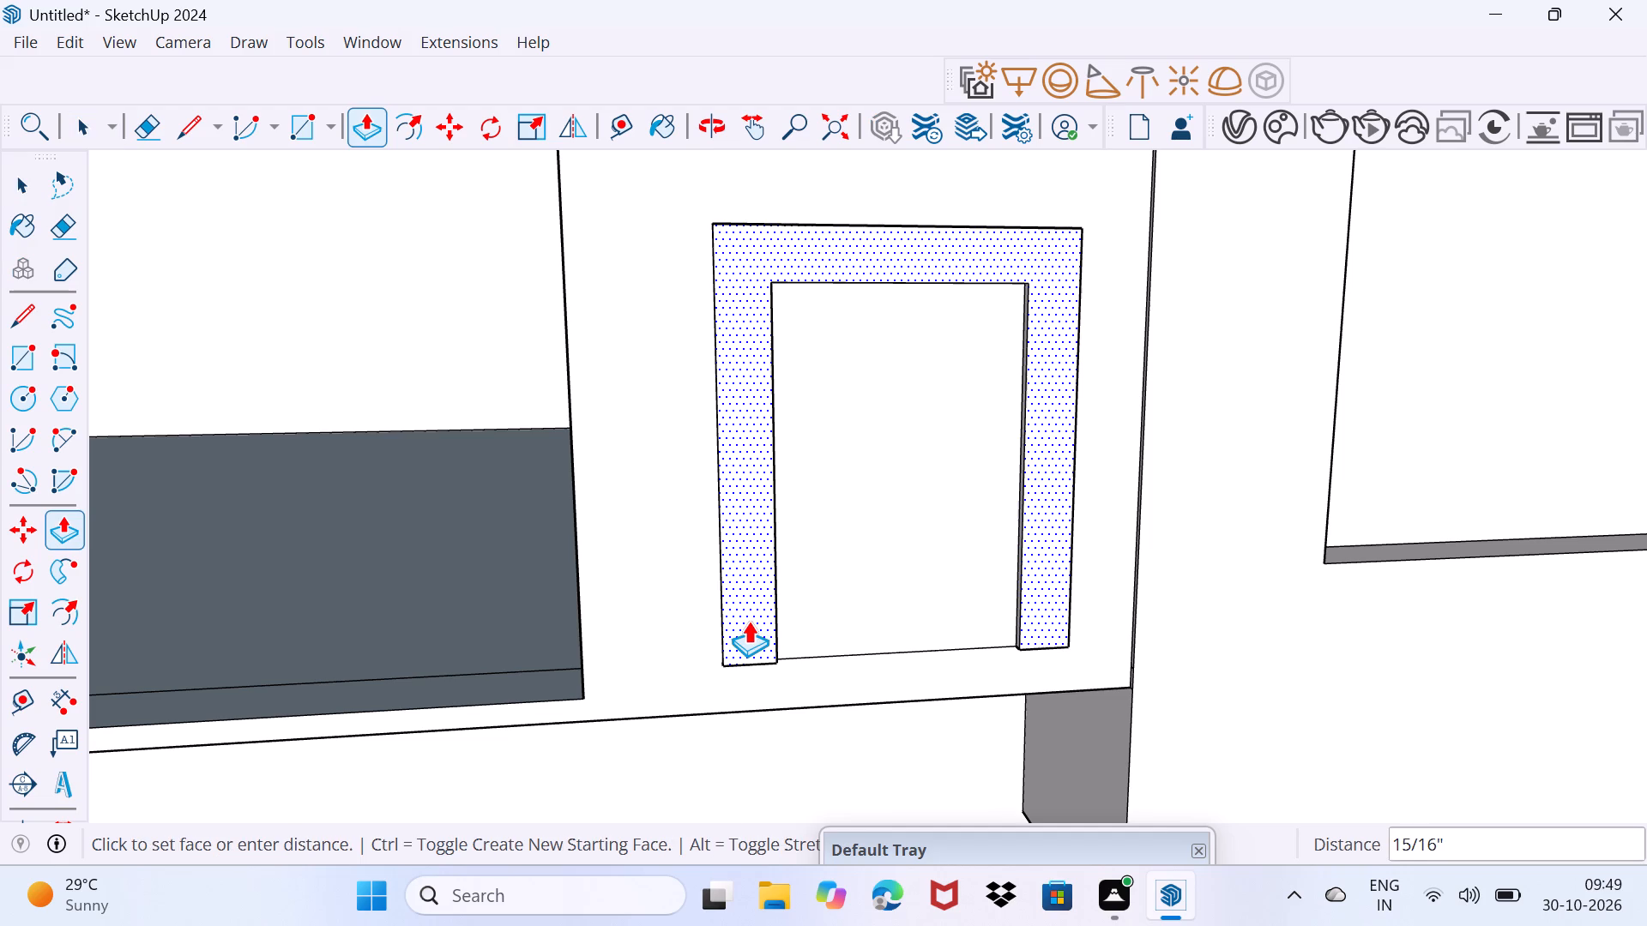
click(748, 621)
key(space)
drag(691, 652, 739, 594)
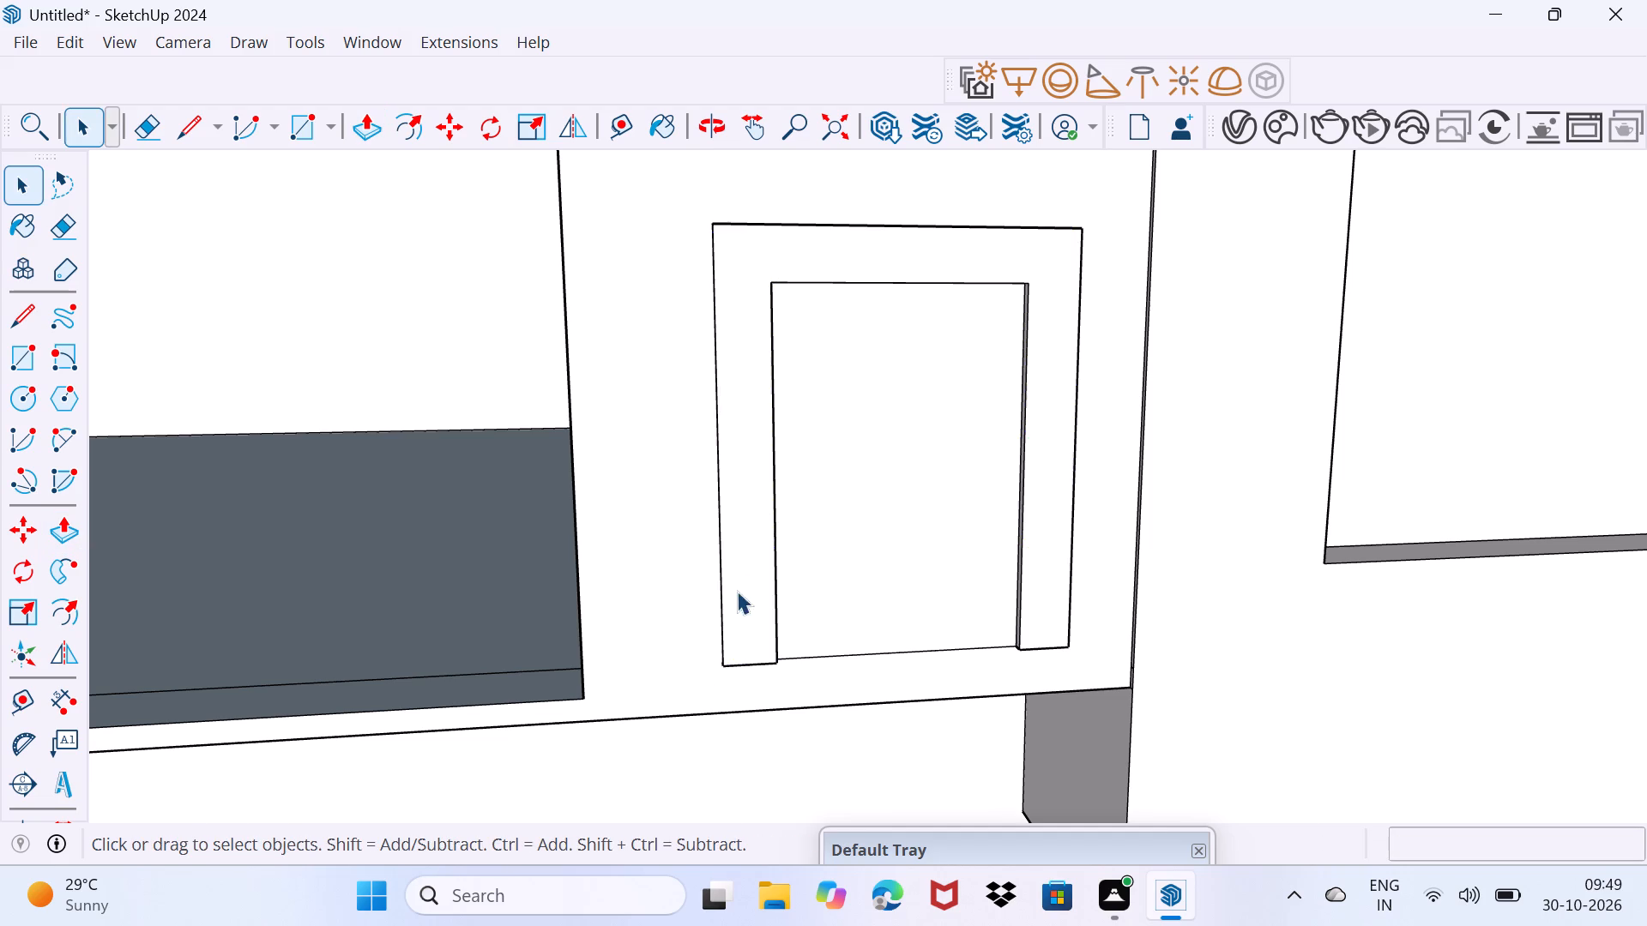
Push the U-shaped border back past the low parapet's front face, forming a shallow recessed groove around the inner panel.
middle_drag(737, 591, 768, 588)
middle_drag(768, 588, 999, 595)
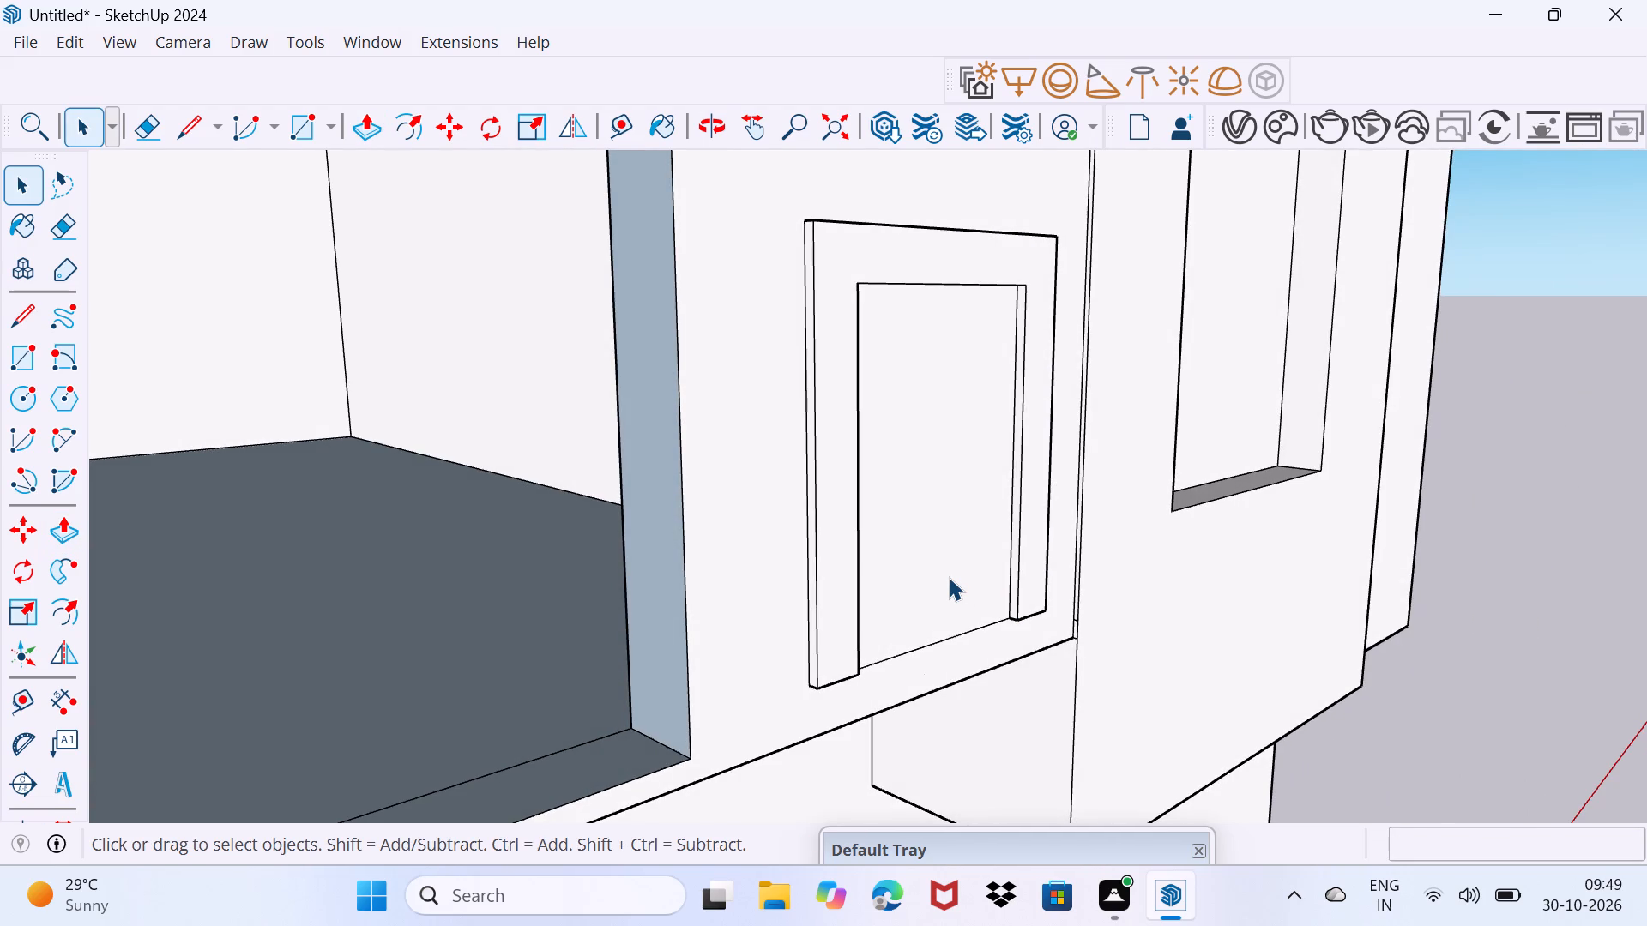
scroll(847, 514, up, 1)
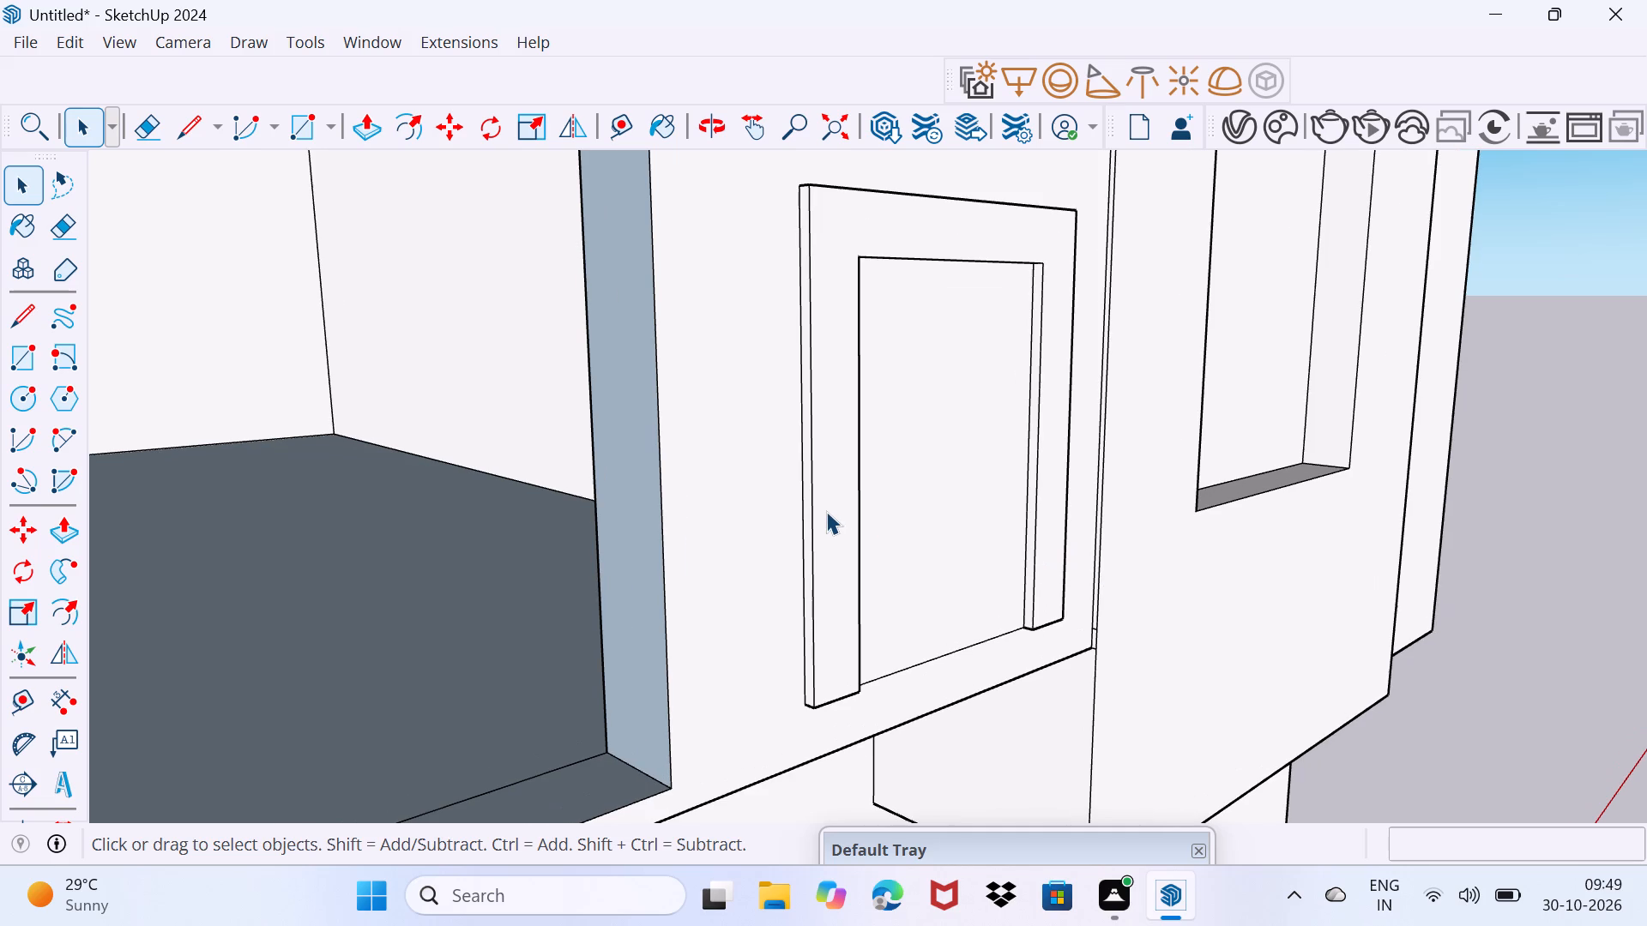
click(828, 512)
key(p)
click(830, 512)
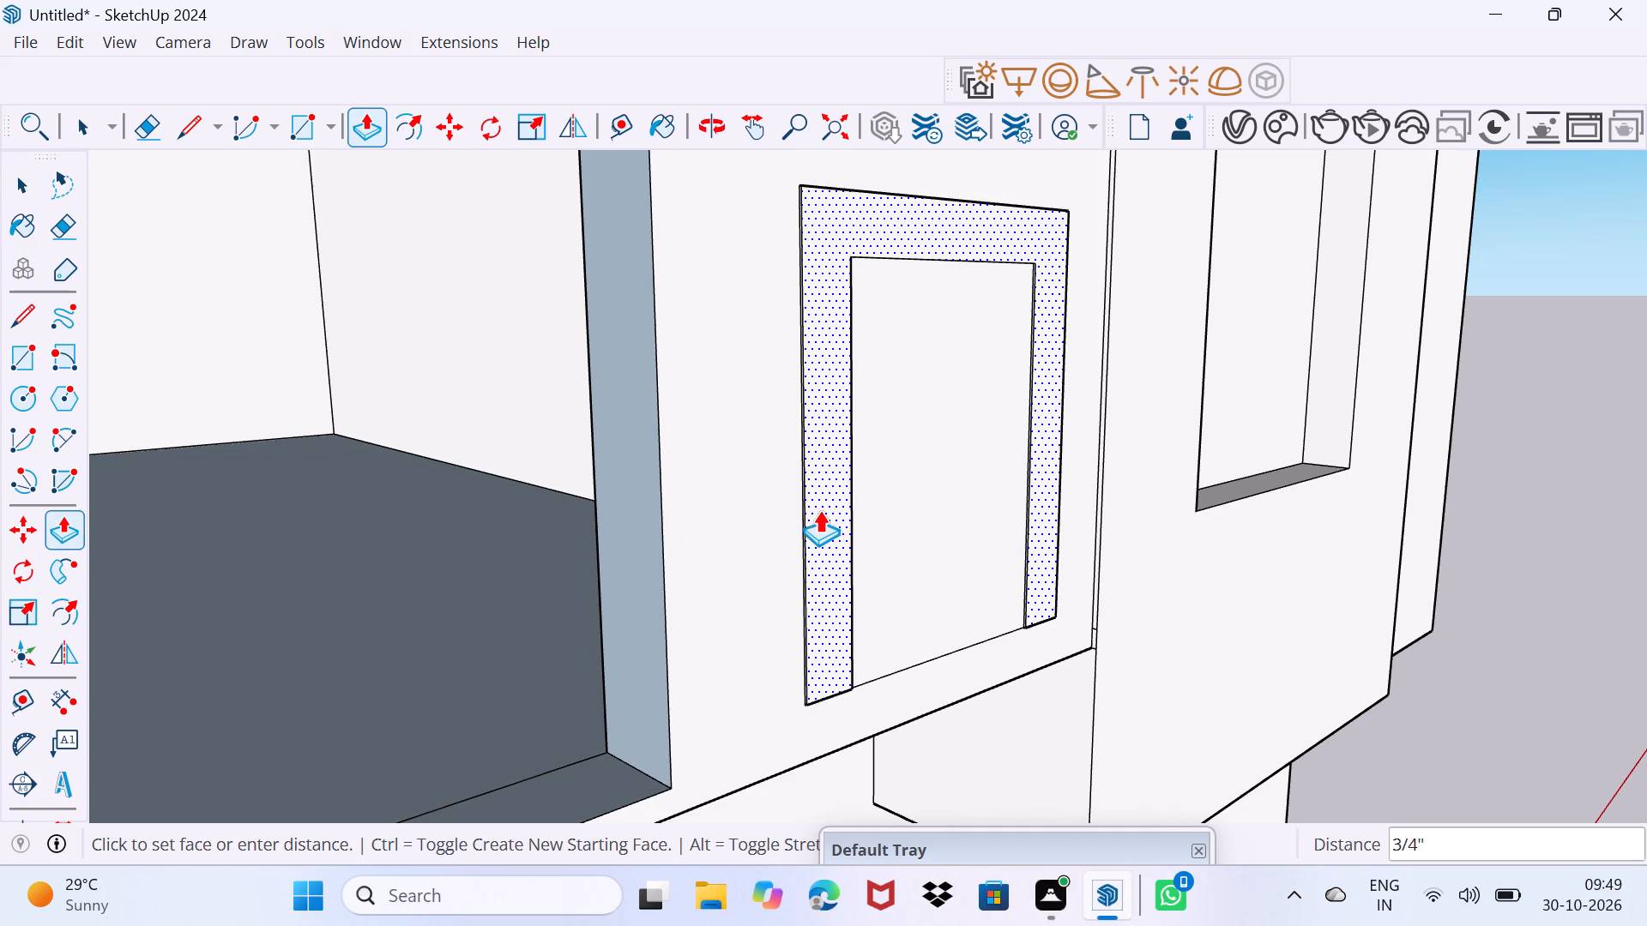
drag(794, 509, 787, 520)
key(space)
drag(774, 598, 840, 460)
Push/Pull the front face of the roof slab above the first-floor balcony out flush with the corner tower's front face.
scroll(821, 467, down, 3)
middle_drag(817, 474, 639, 515)
scroll(638, 514, down, 7)
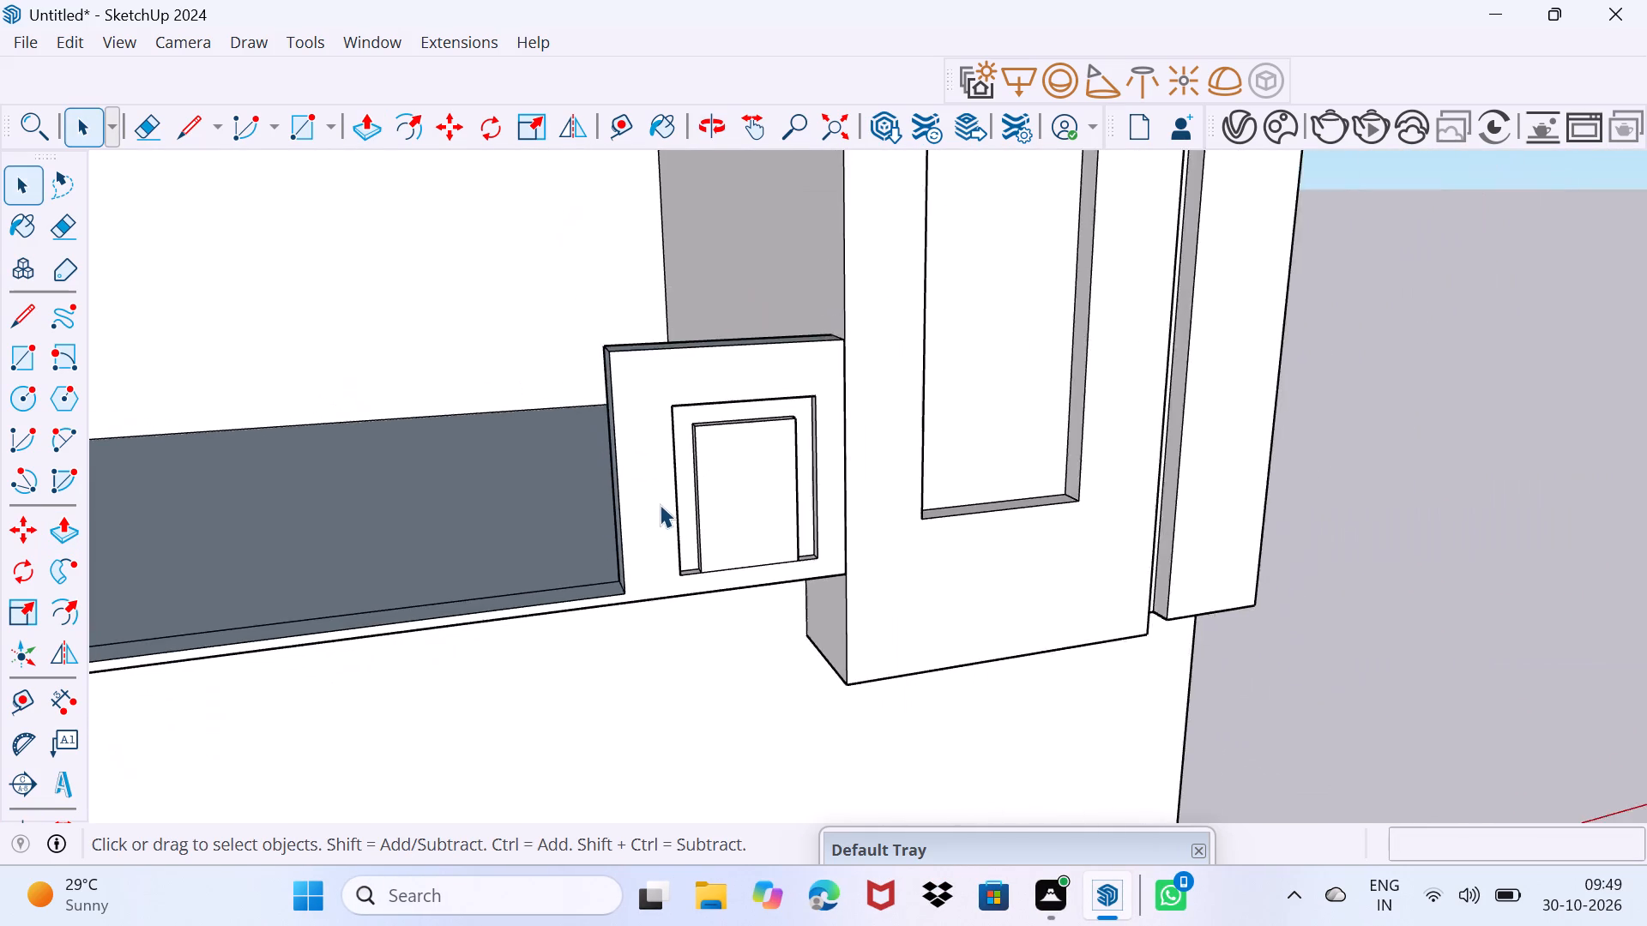
scroll(660, 504, down, 4)
middle_drag(645, 508, 1134, 515)
scroll(1128, 515, down, 2)
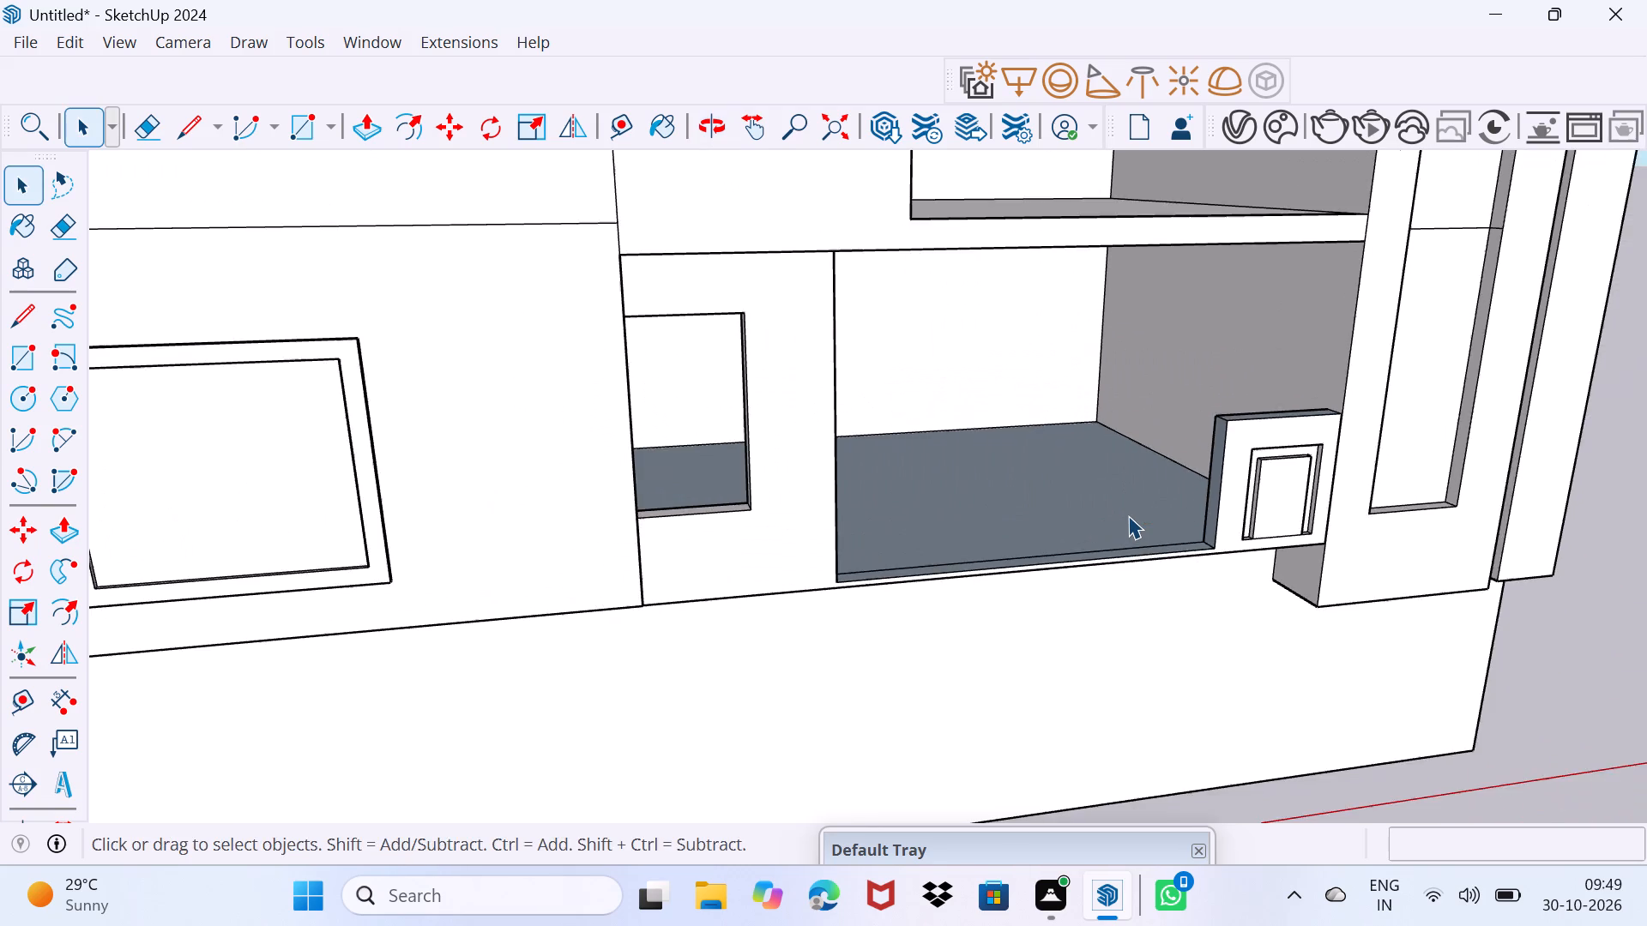
scroll(1128, 515, down, 2)
middle_drag(1128, 514, 889, 616)
middle_drag(930, 570, 835, 641)
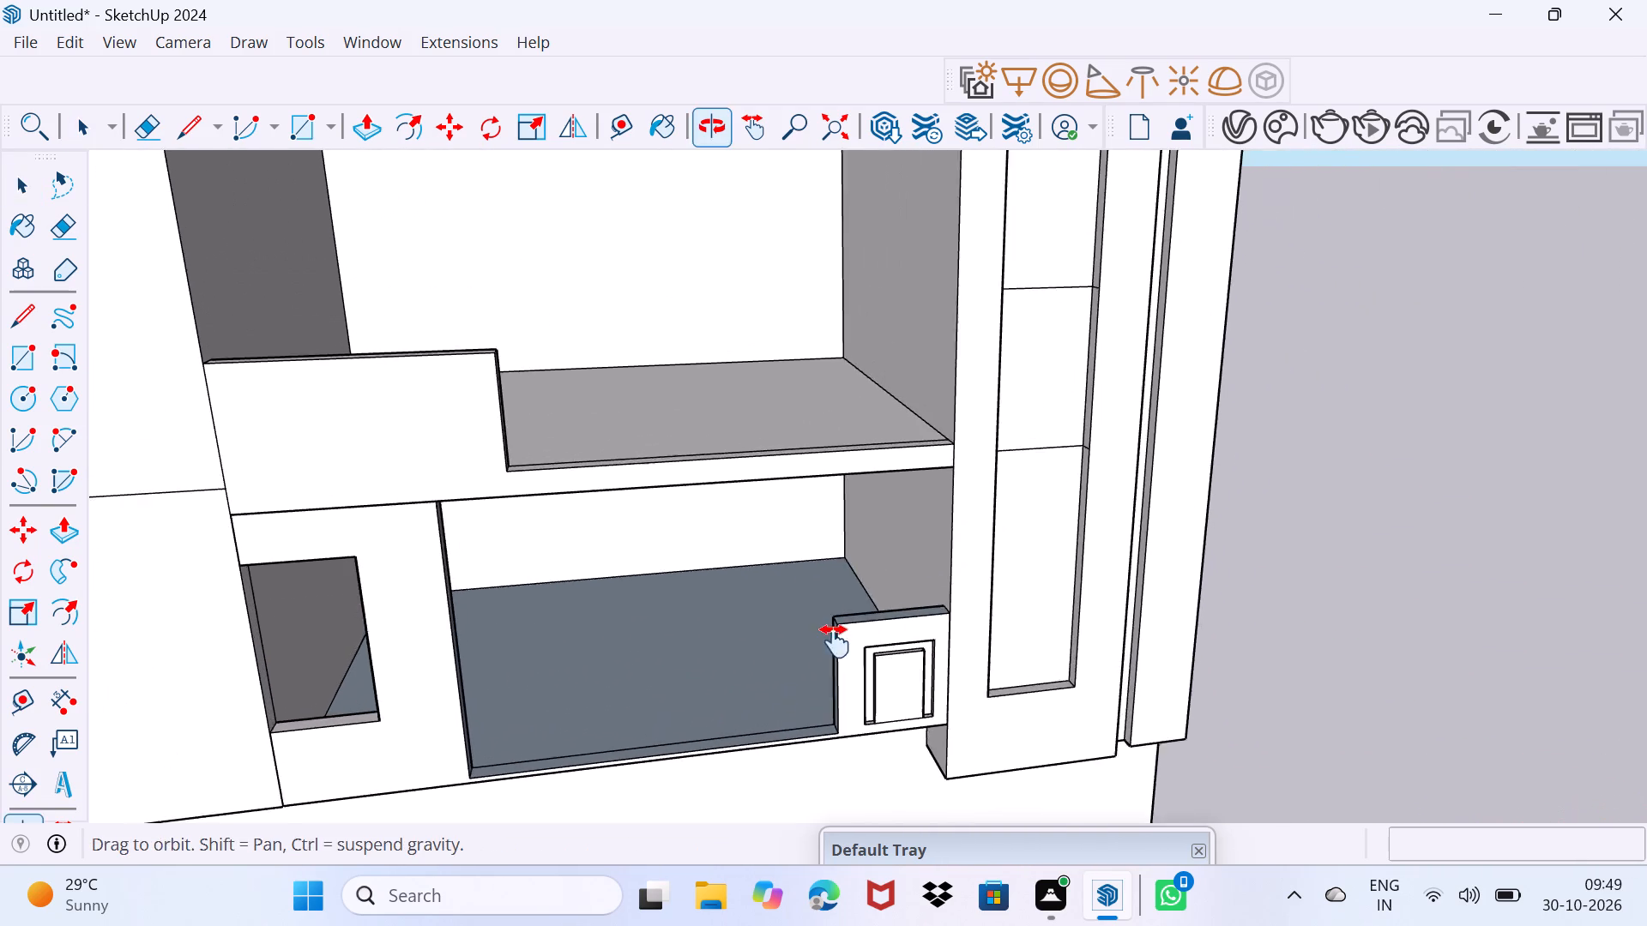
middle_drag(835, 641, 831, 644)
scroll(882, 441, up, 2)
shift+middle_drag(874, 427, 897, 552)
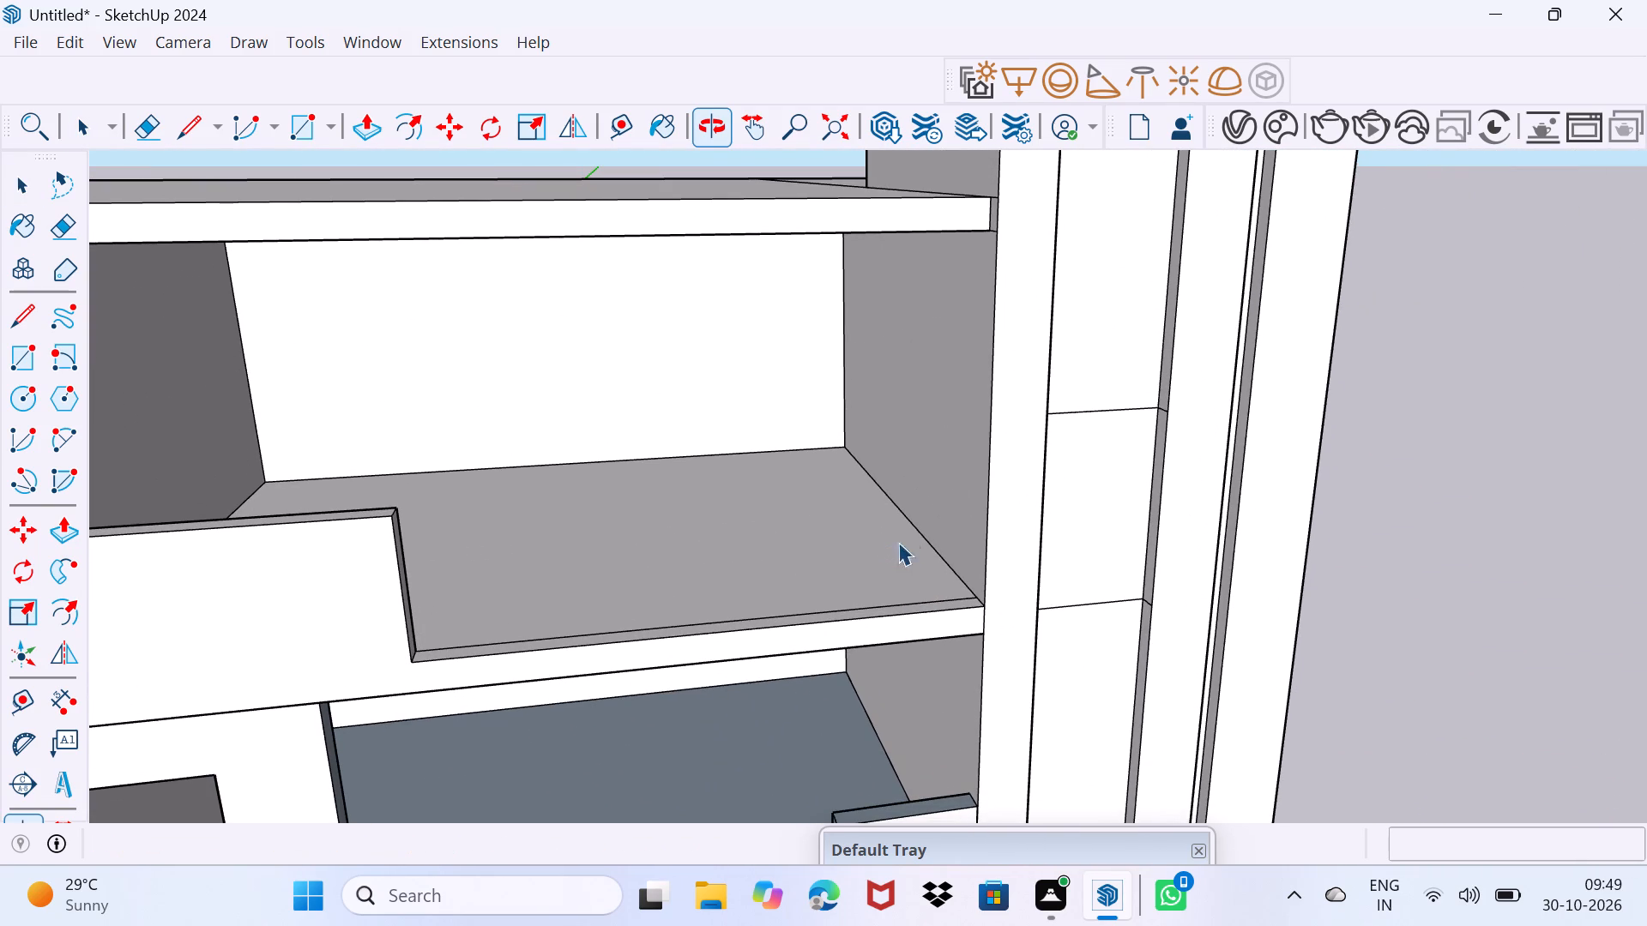
click(961, 231)
click(973, 204)
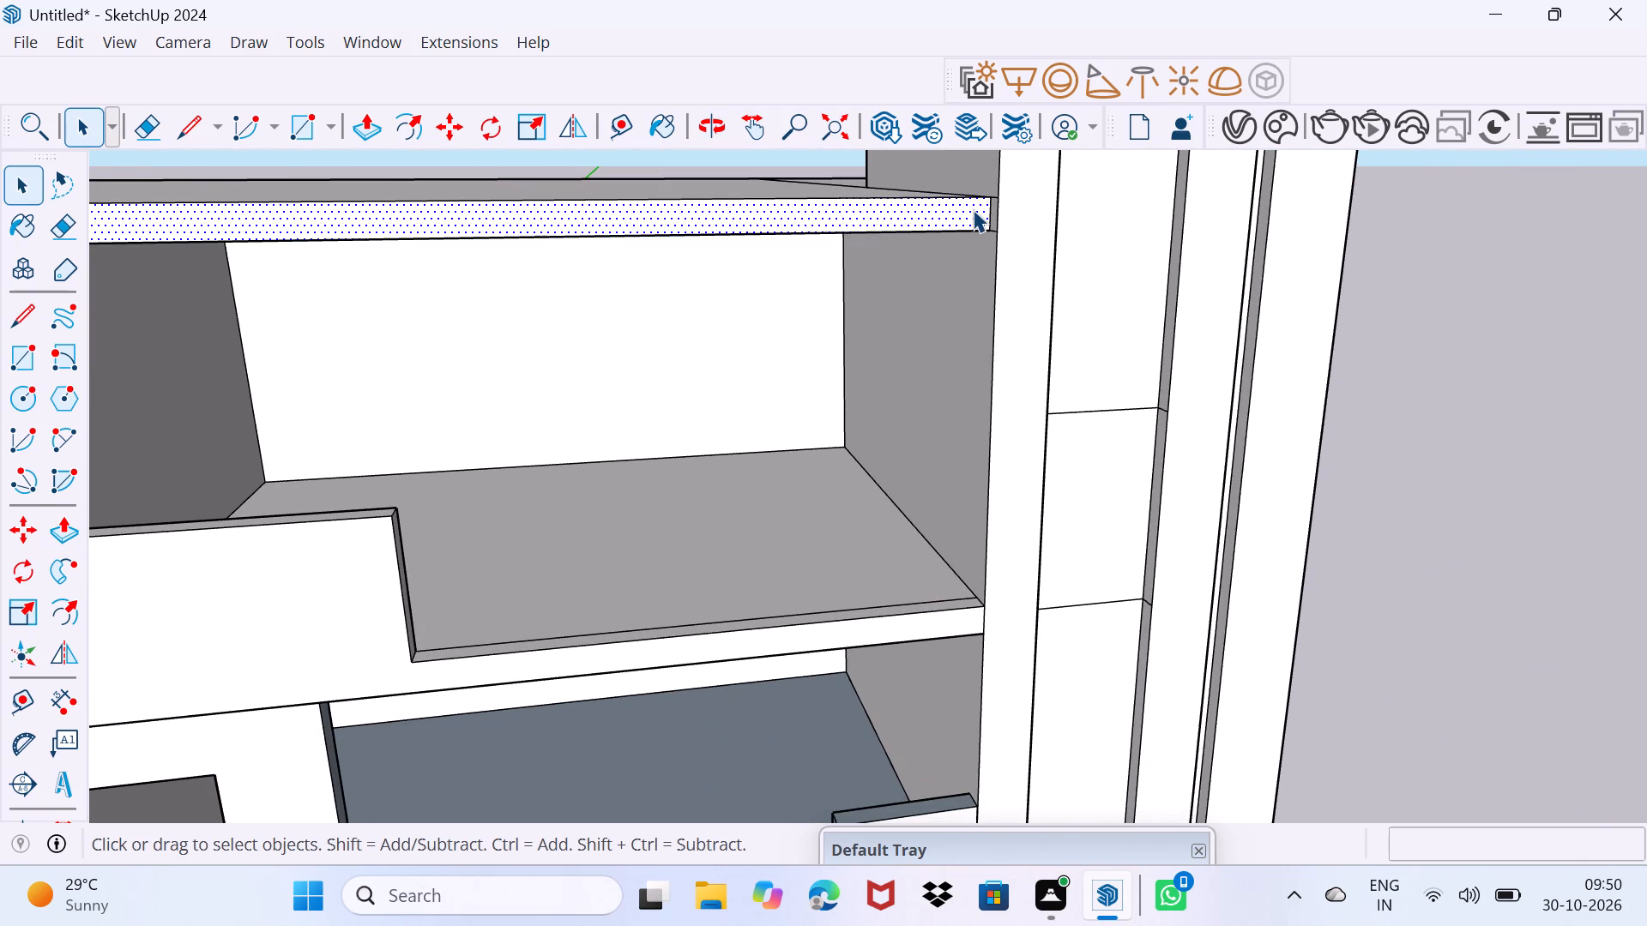
key(p)
click(973, 210)
click(1014, 203)
key(space)
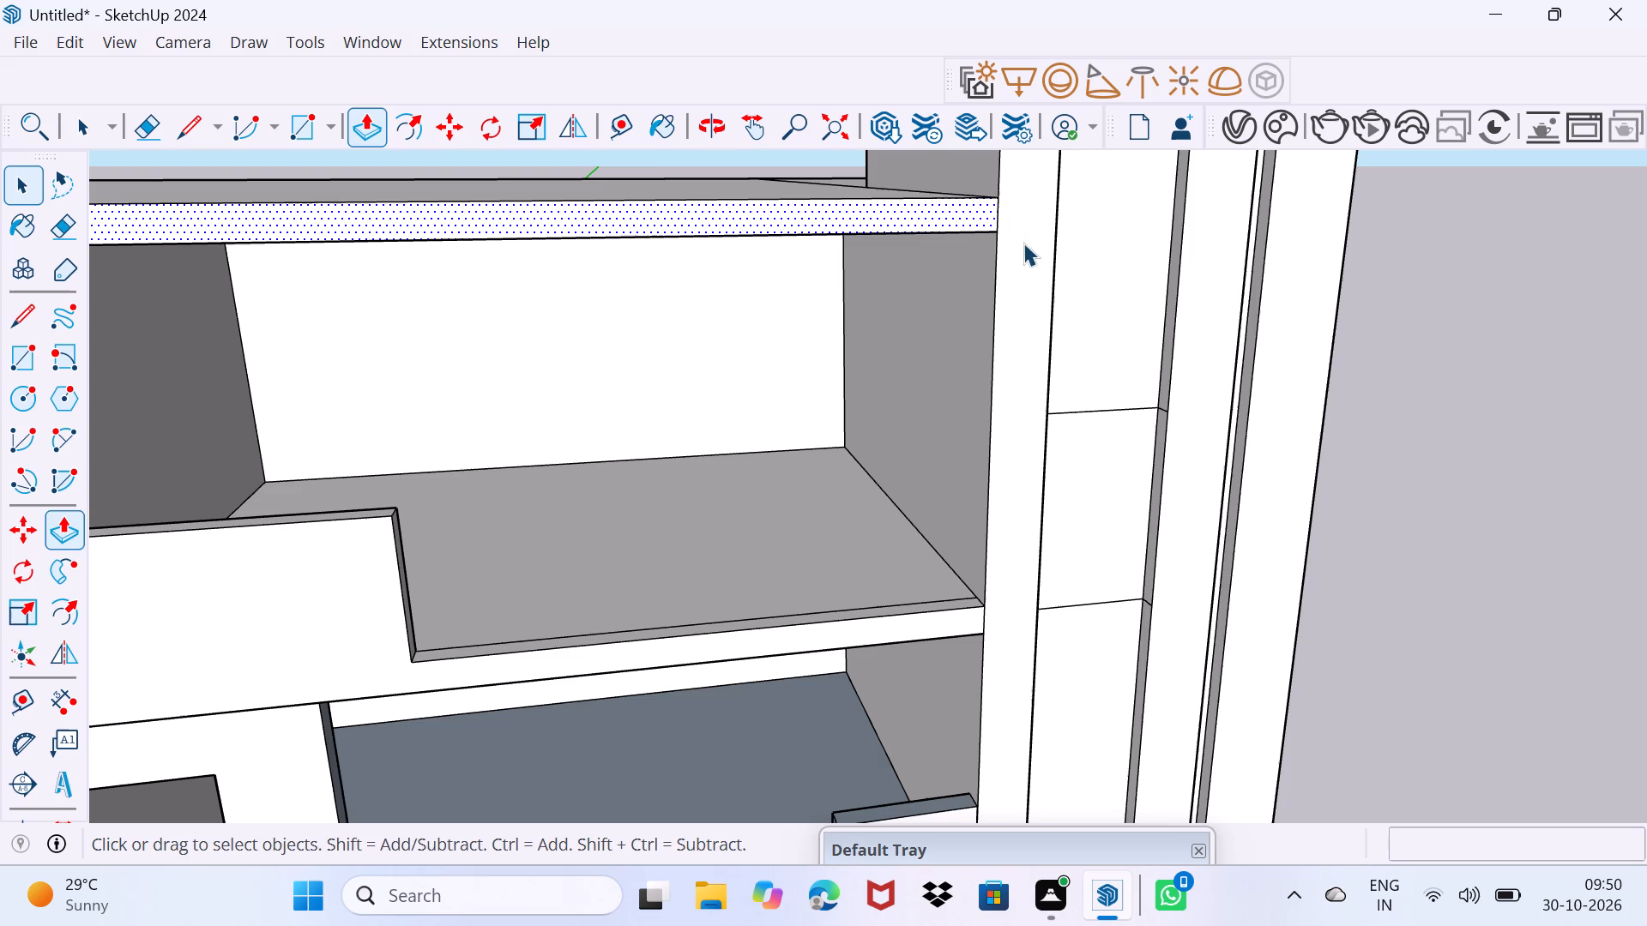
drag(968, 347, 1009, 273)
Draw a line across the front strip of the first-floor balcony's floor, a short distance from the corner tower.
scroll(969, 635, up, 2)
middle_drag(950, 652, 1006, 665)
middle_drag(865, 655, 847, 688)
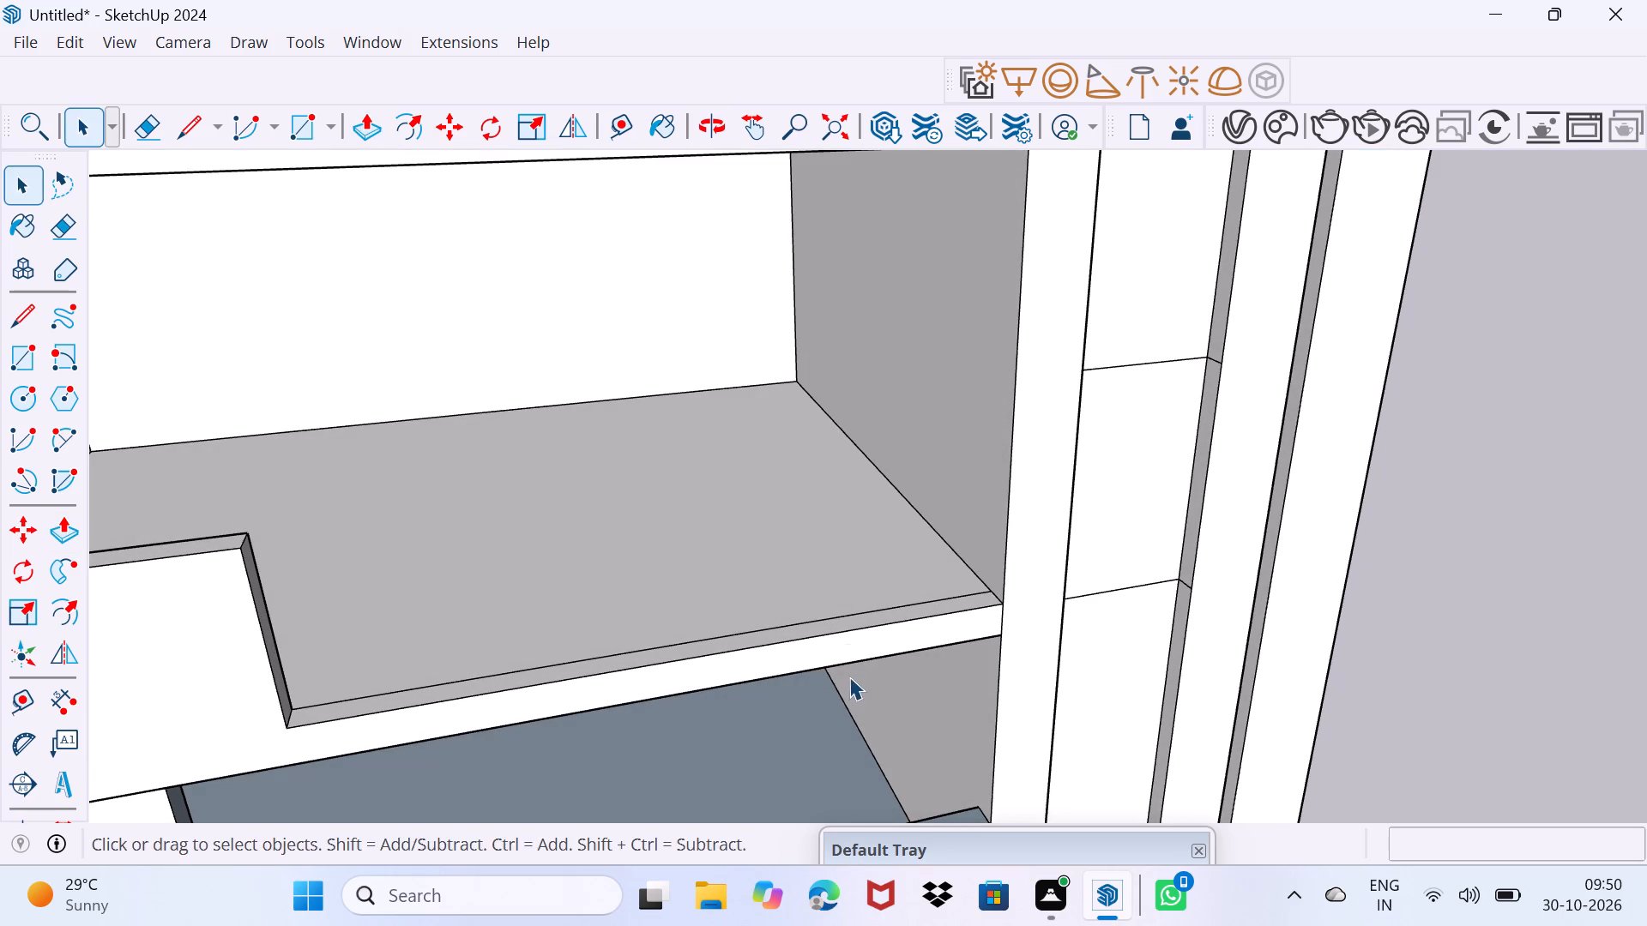
key(r)
key(l)
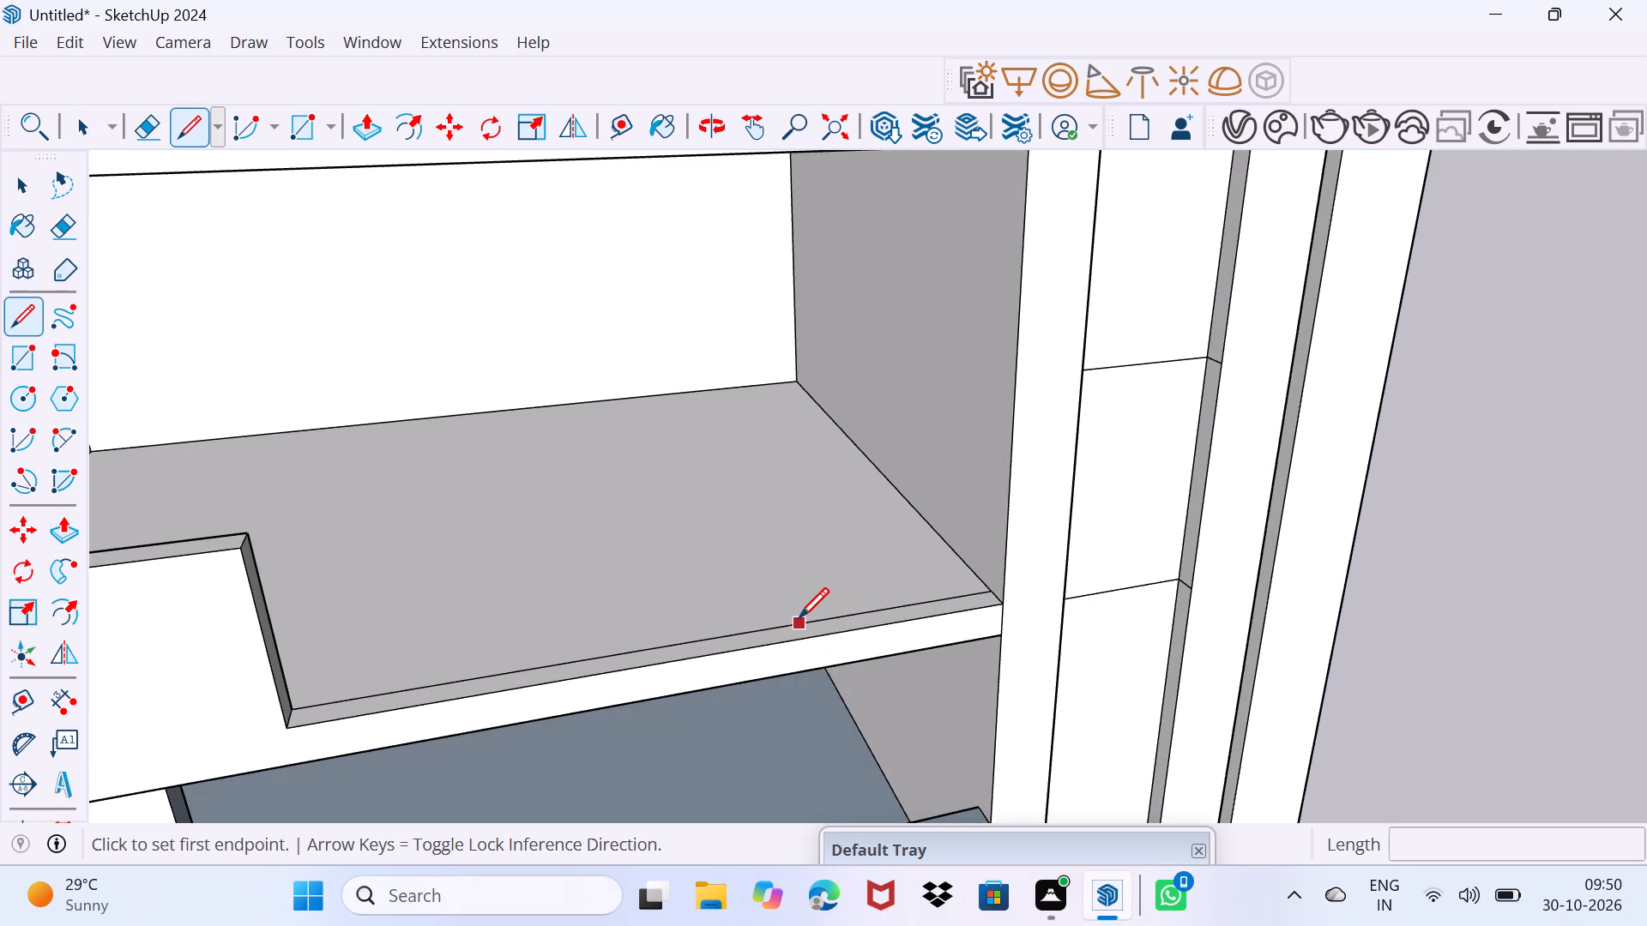
click(799, 617)
click(805, 644)
key(space)
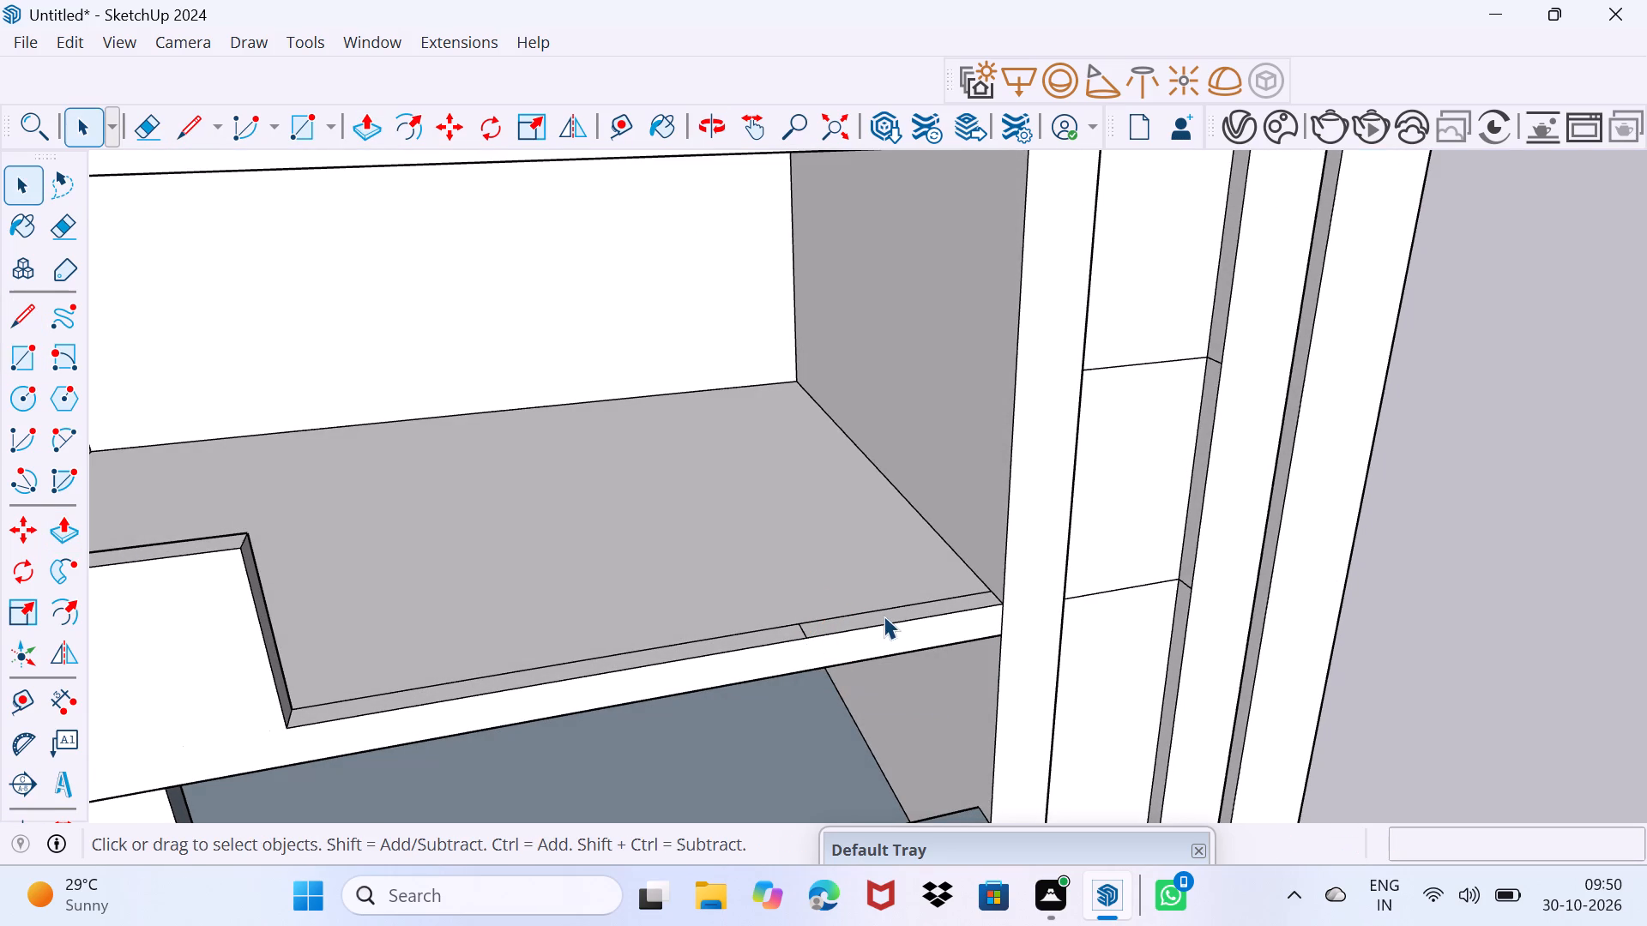
Push/Pull the divided floor strip beside the corner tower up 9' 3" to the roof slab's underside, forming a first-floor pier.
click(884, 616)
key(p)
click(878, 617)
scroll(892, 522, down, 3)
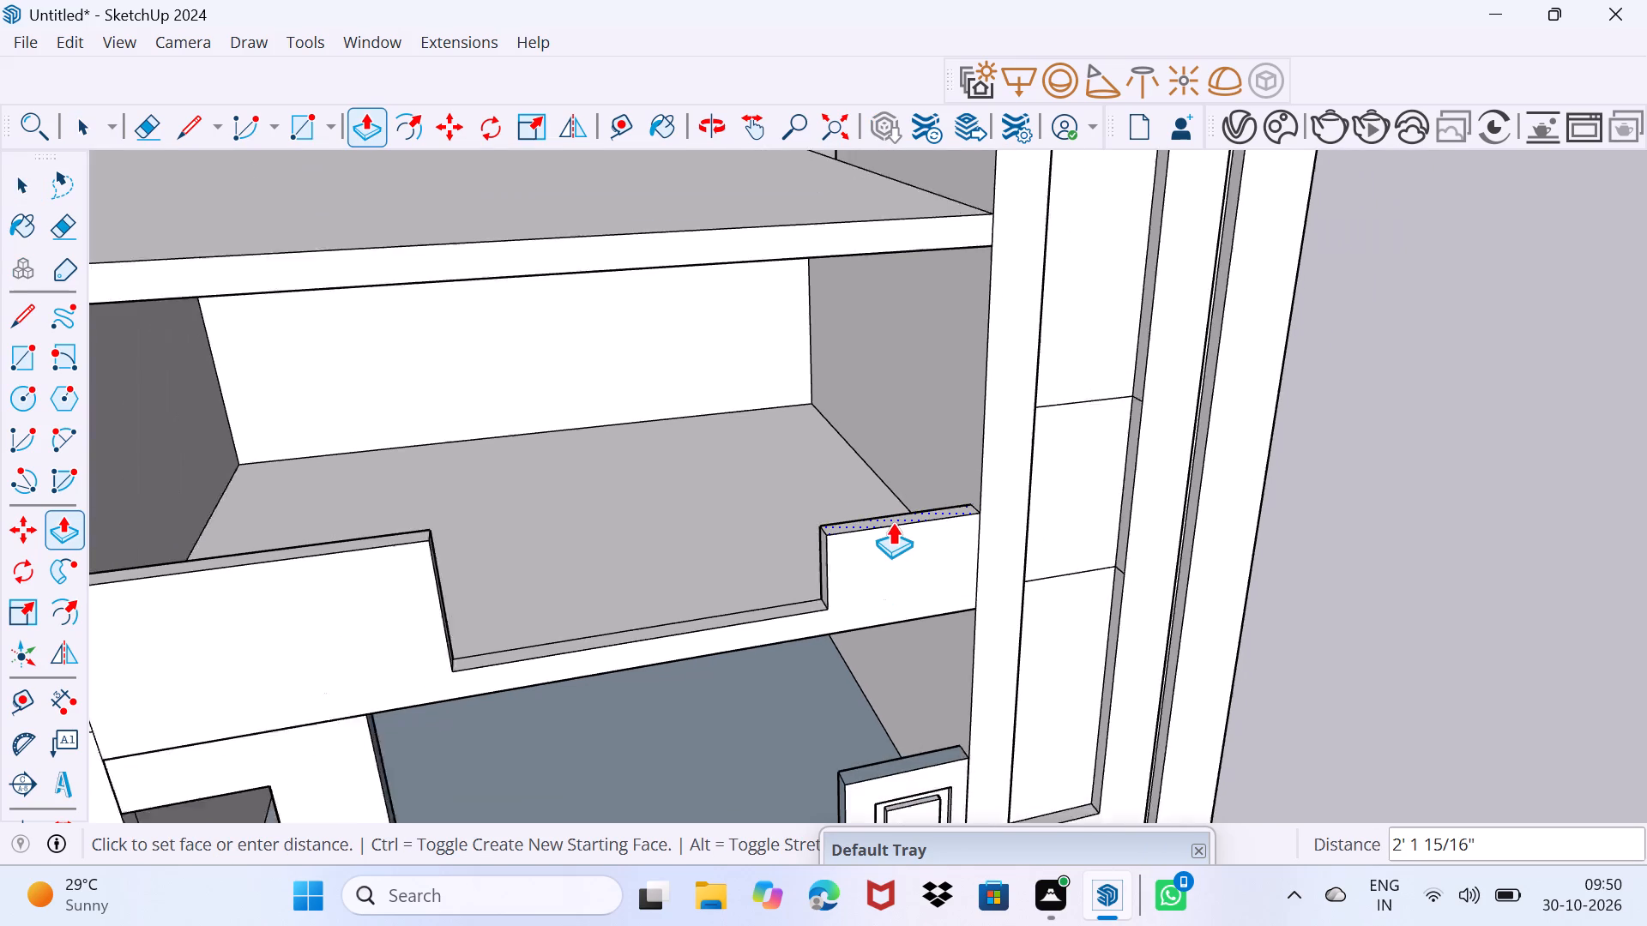
scroll(892, 522, down, 4)
shift+middle_drag(892, 471, 918, 598)
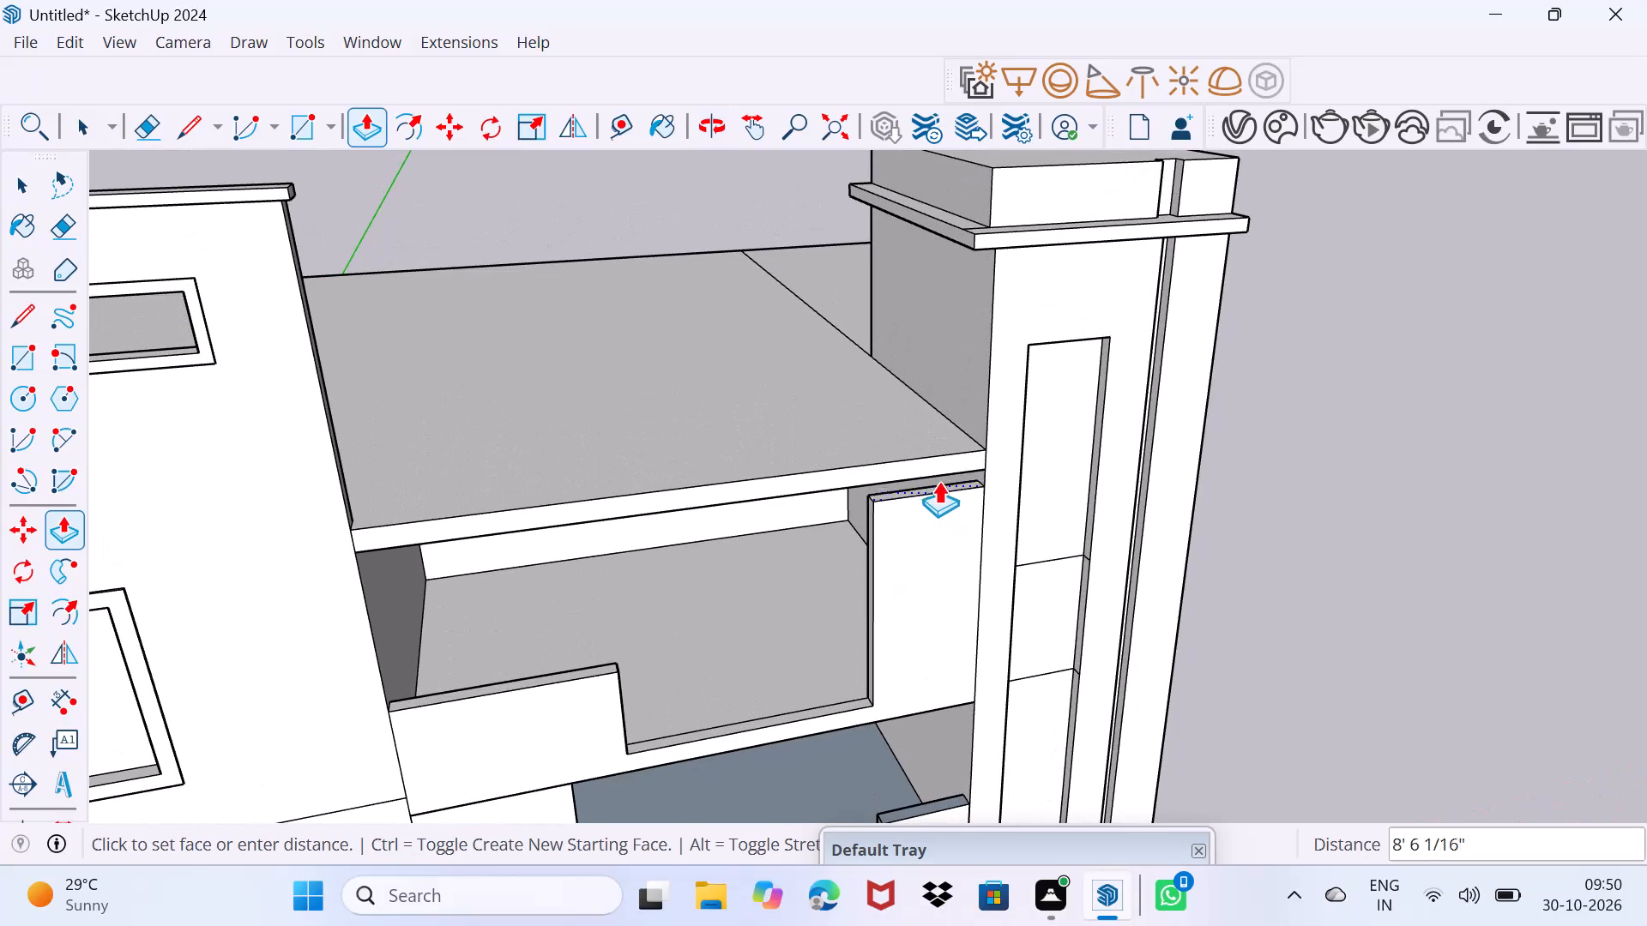
click(936, 466)
Push/Pull the first-floor pier's narrow side face about 4 5/8" toward the balcony opening to widen the pier.
middle_drag(874, 557, 950, 532)
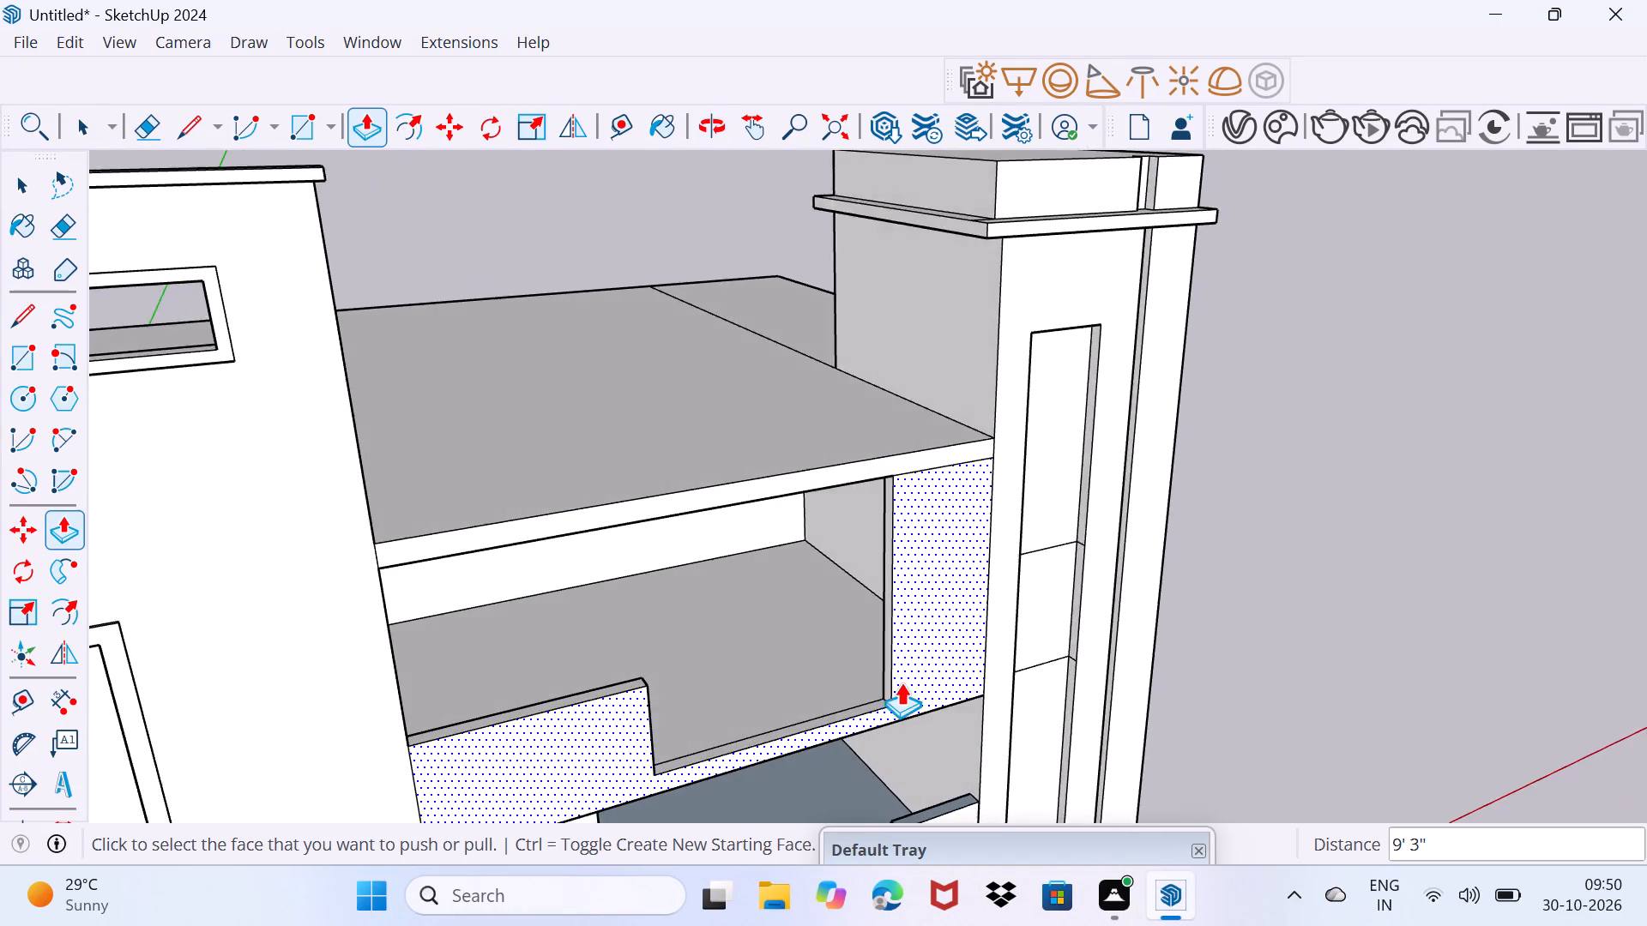
scroll(895, 684, up, 8)
click(878, 681)
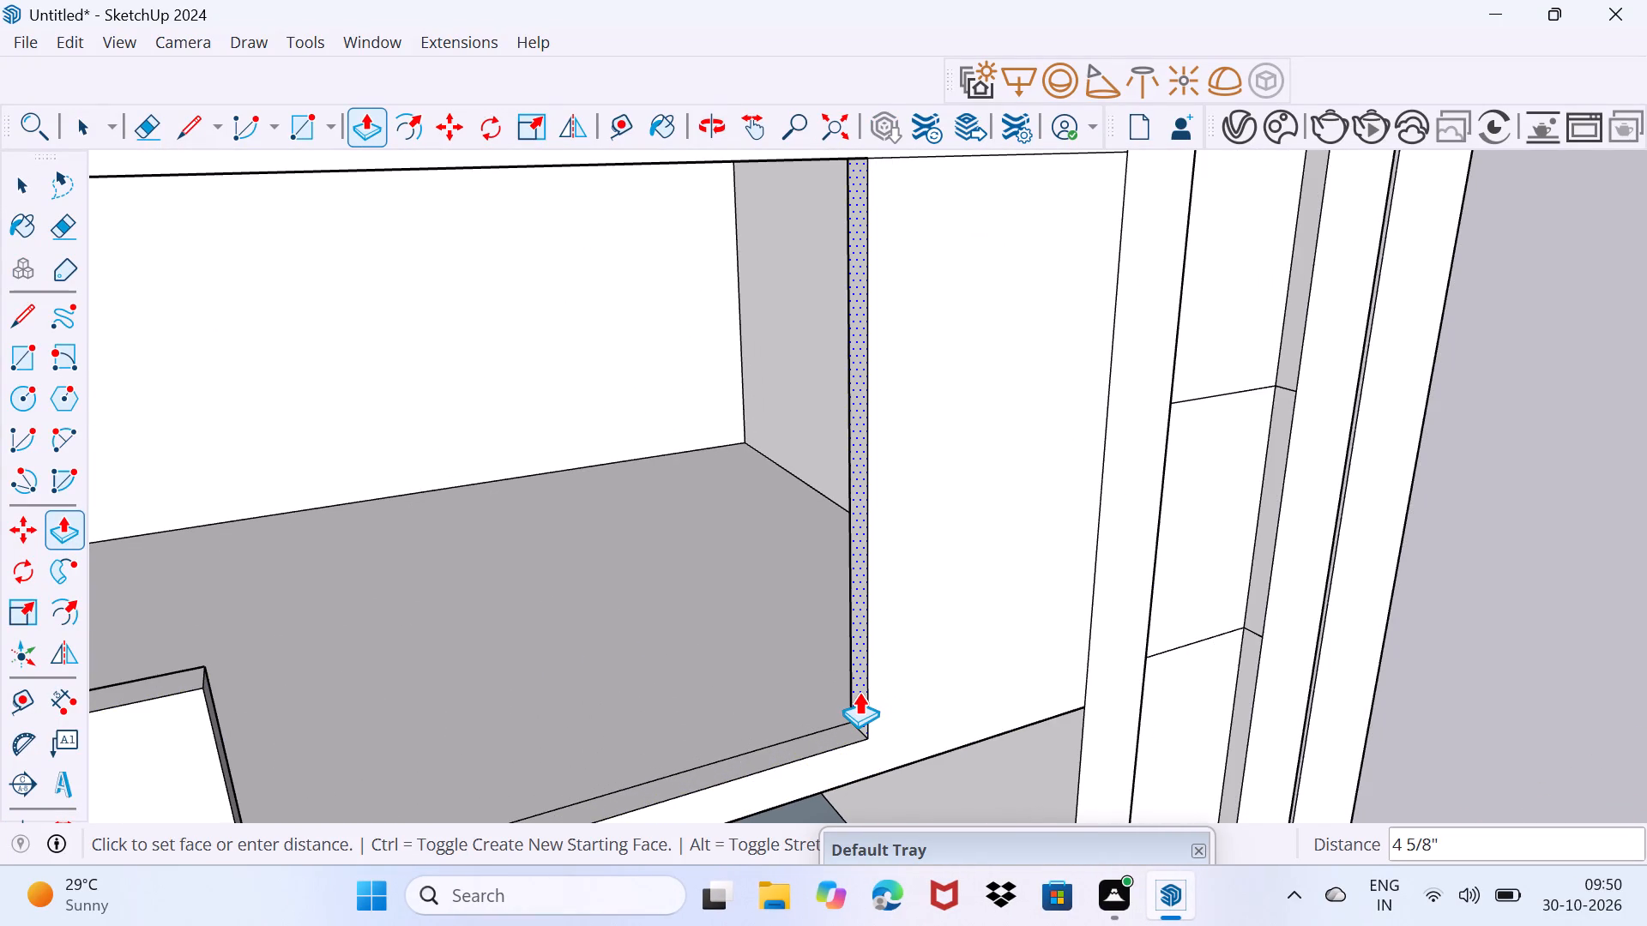
click(859, 692)
key(space)
key(space)
drag(905, 702, 954, 625)
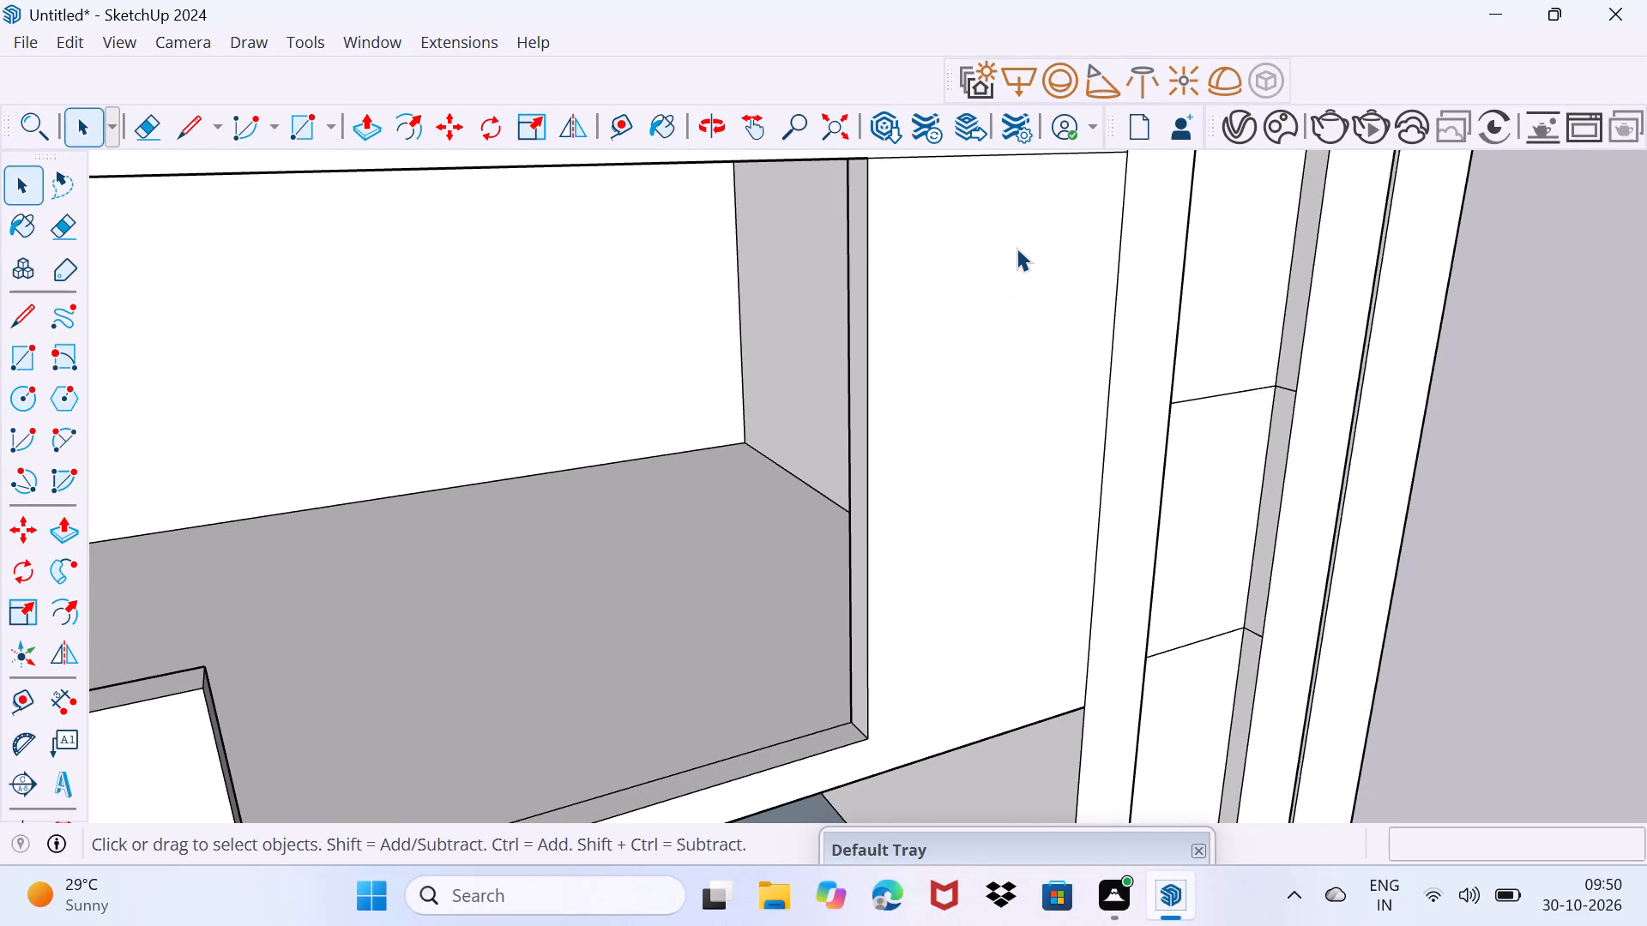
Draw a rectangle about 2' 7" by 4' 2" on the first-floor pier's front face for a small window.
scroll(1003, 267, down, 2)
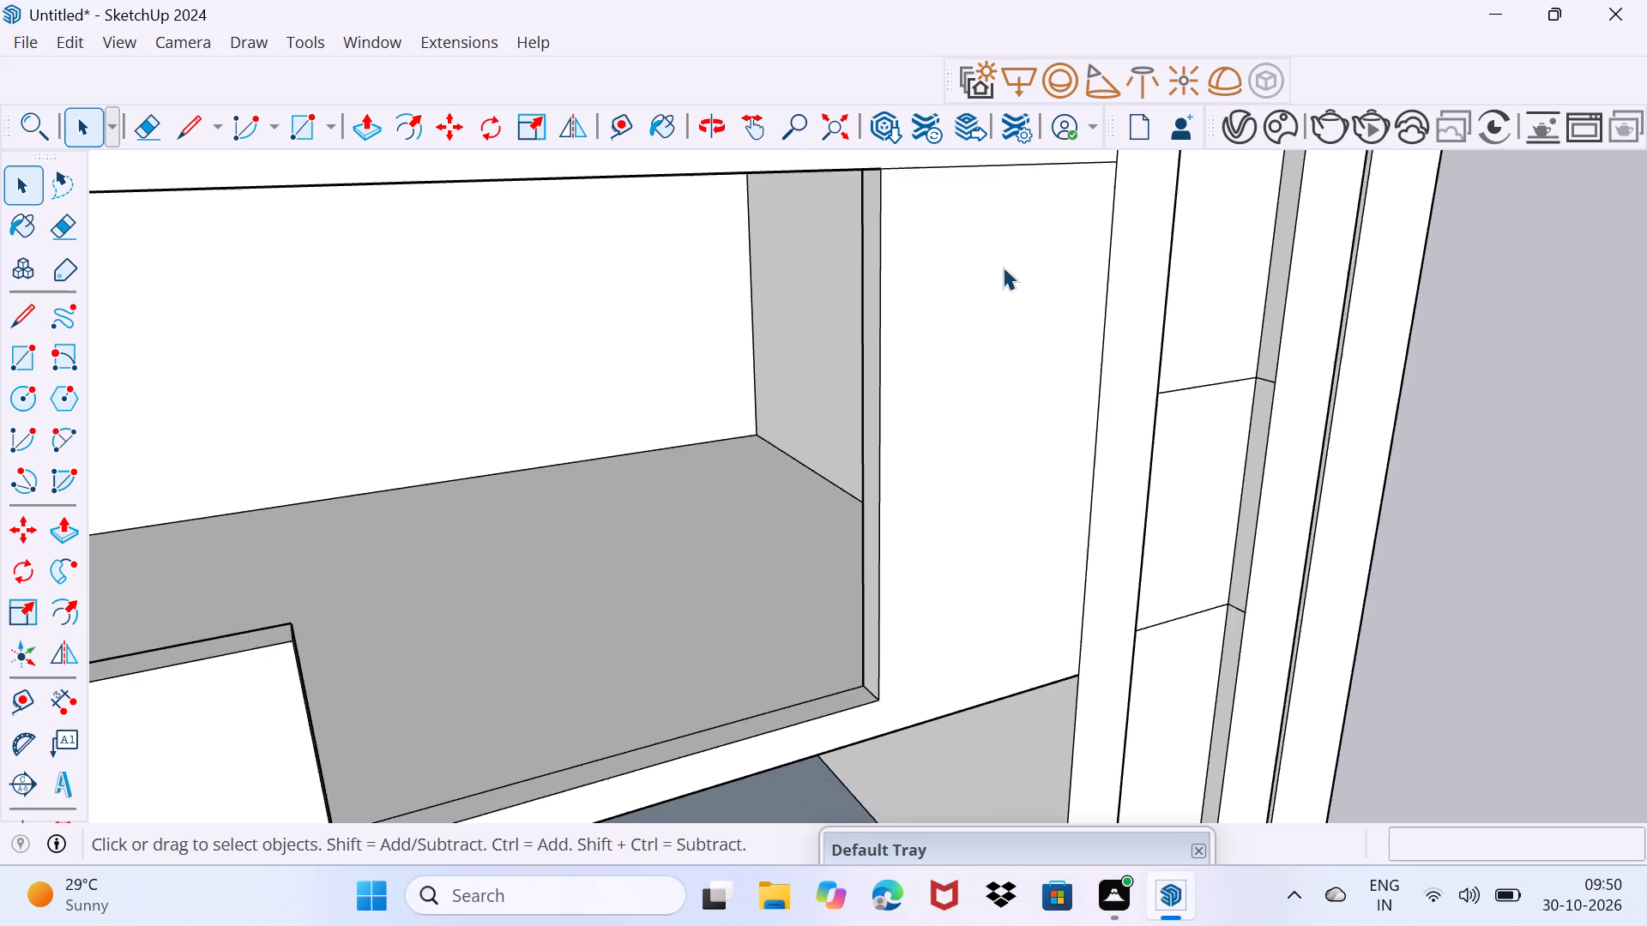
middle_drag(1041, 331, 869, 459)
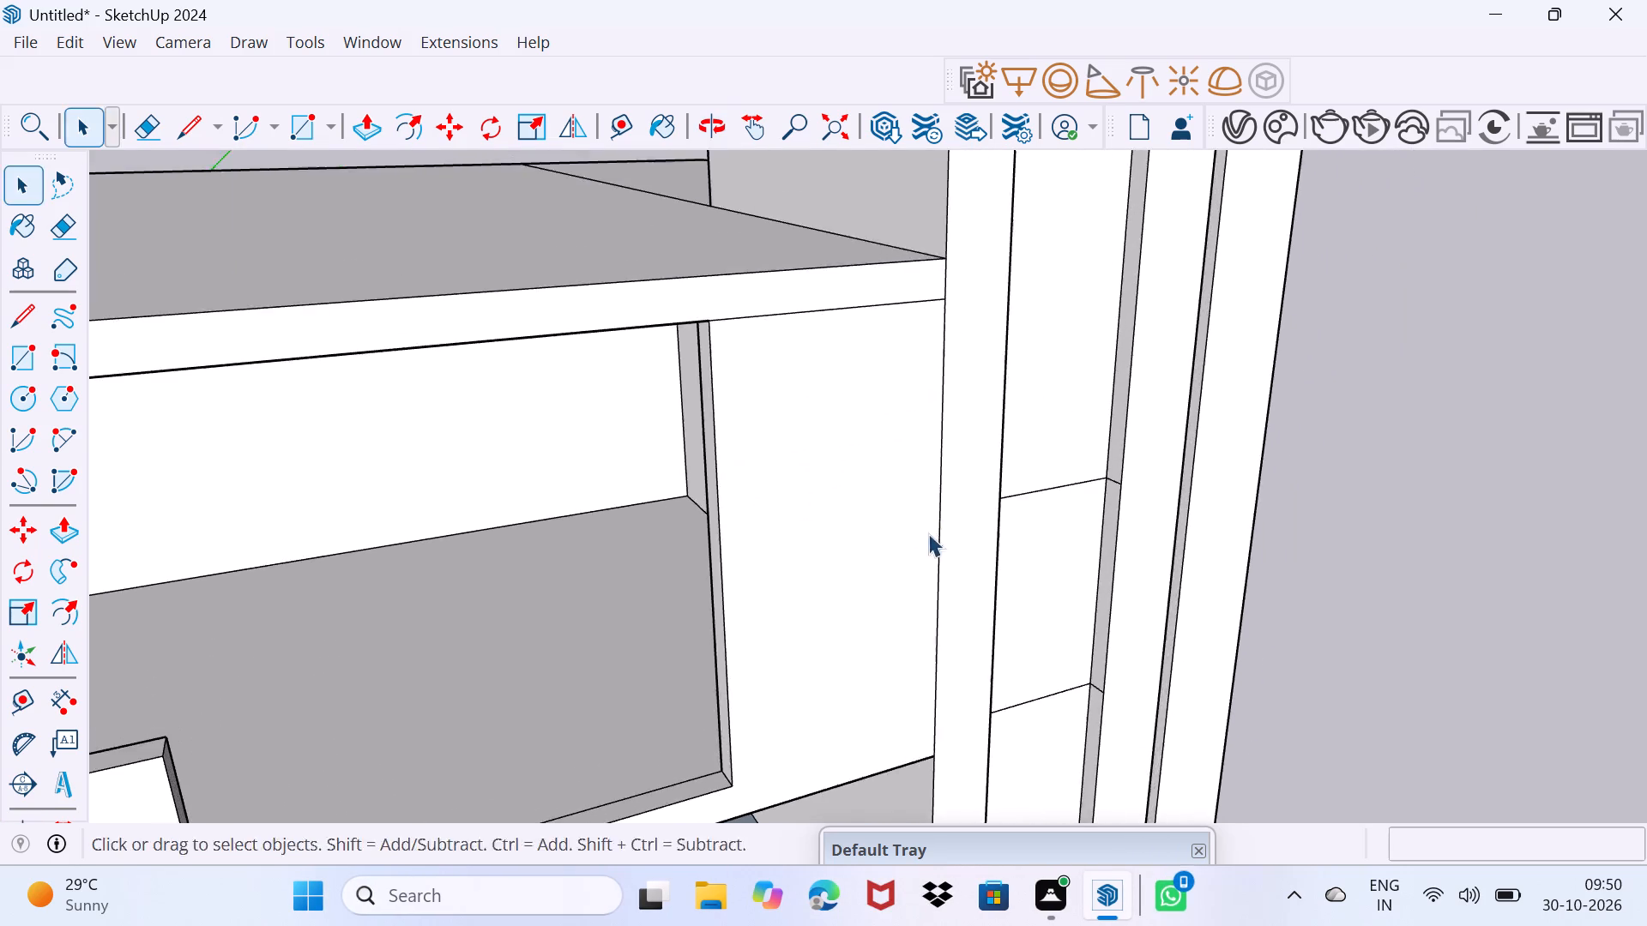
middle_drag(926, 533, 874, 449)
key(r)
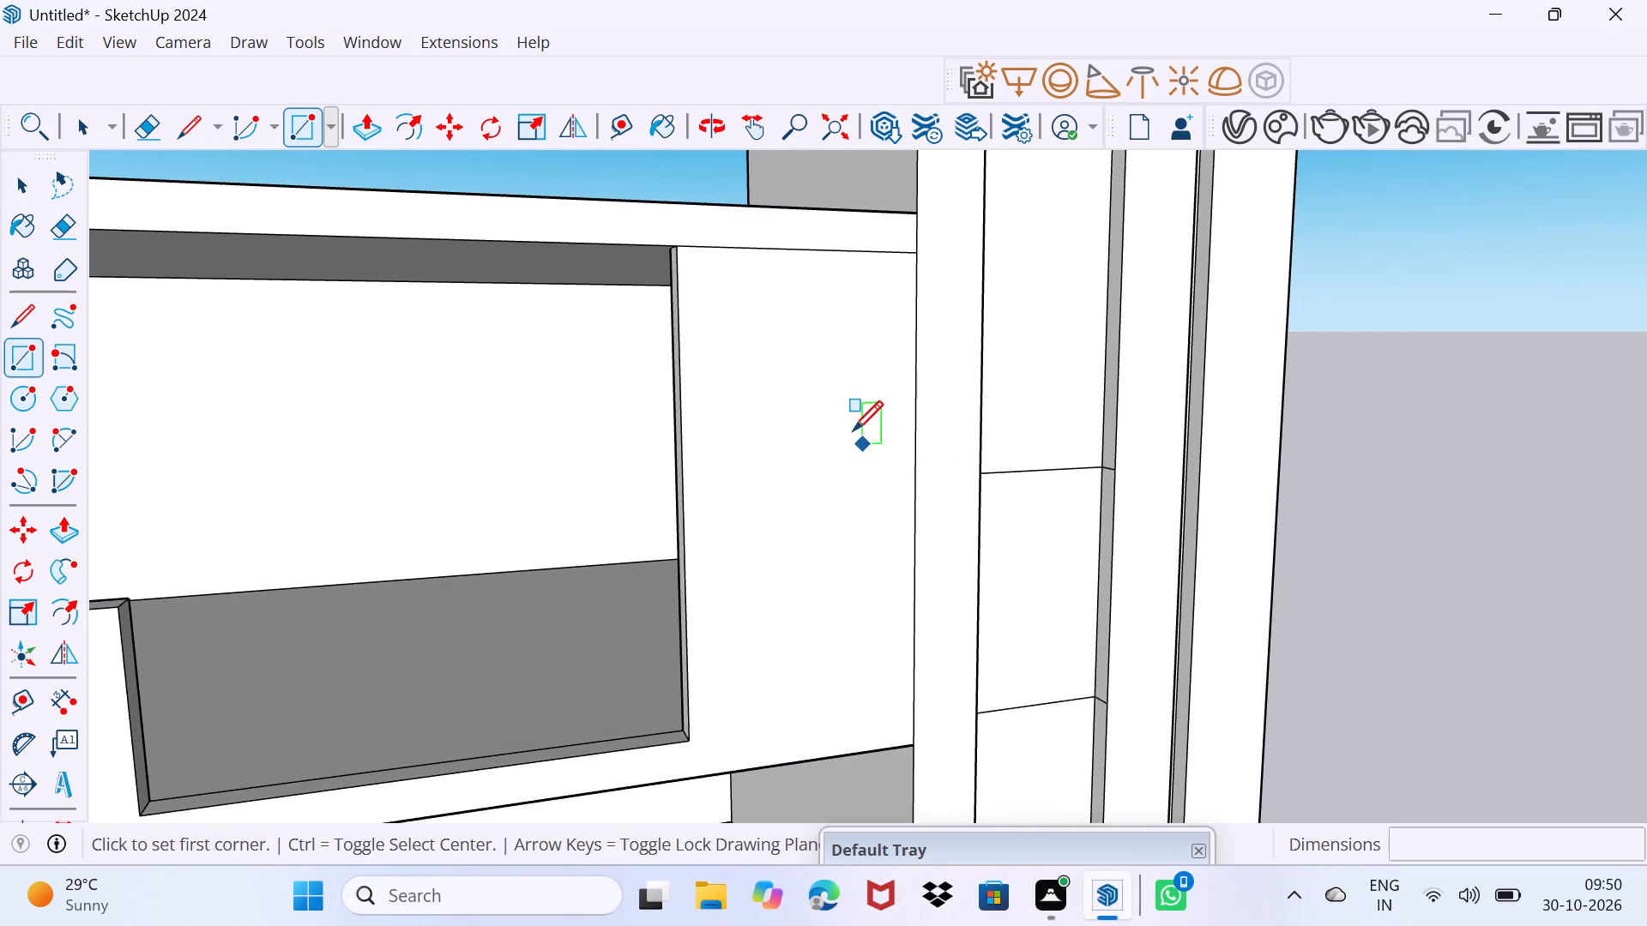
click(743, 374)
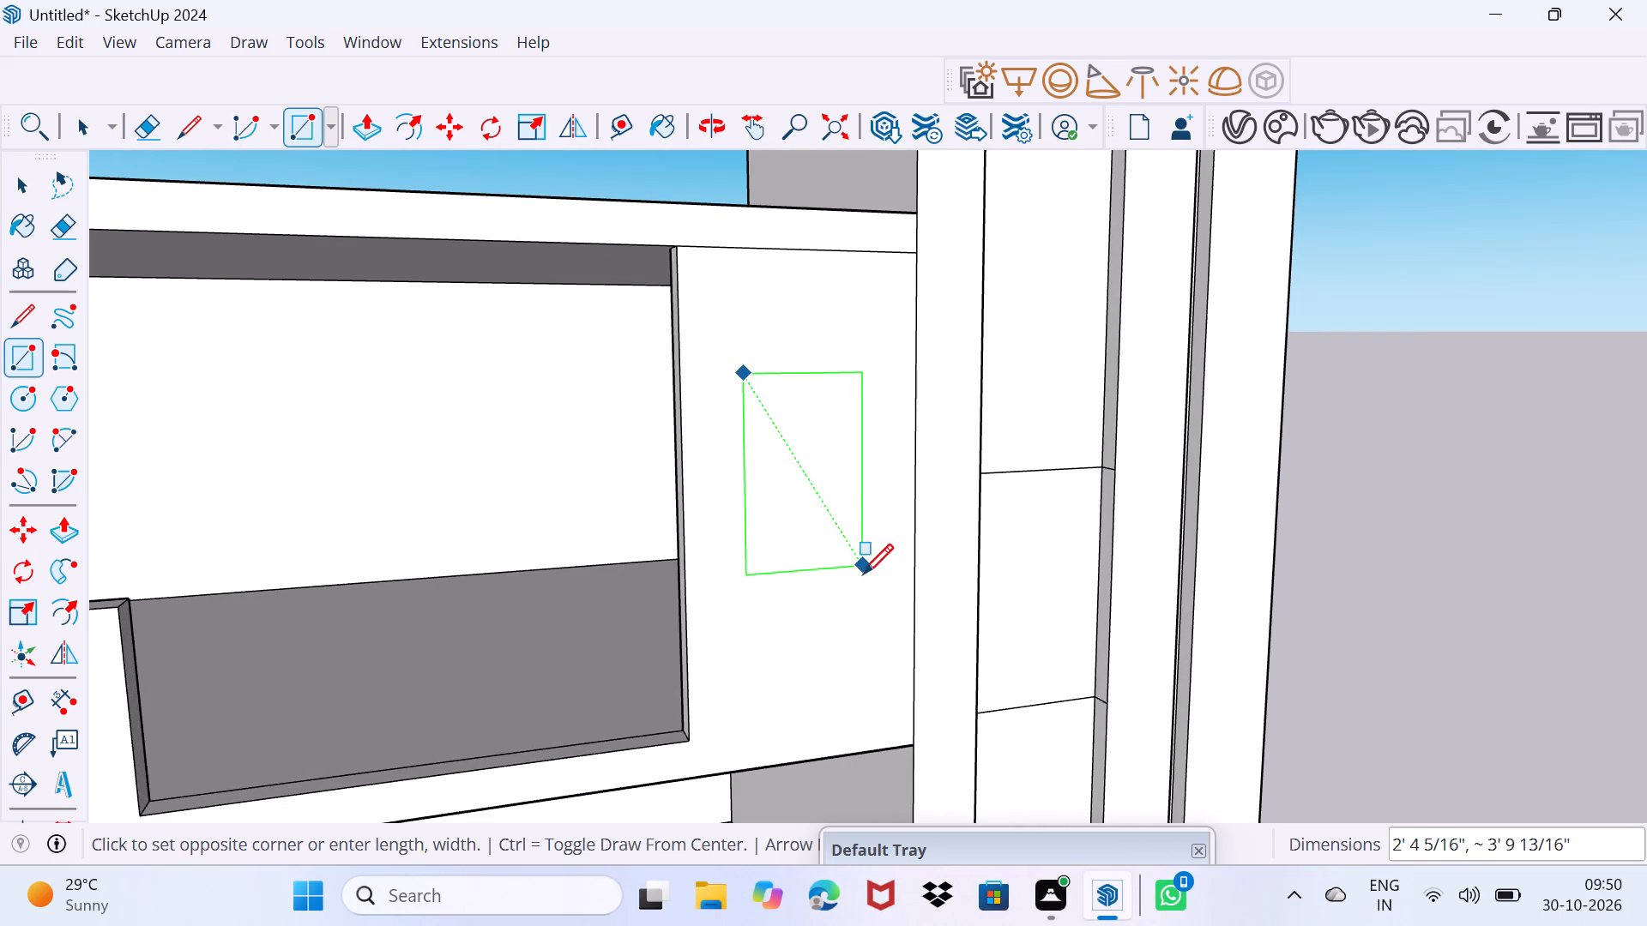
click(873, 587)
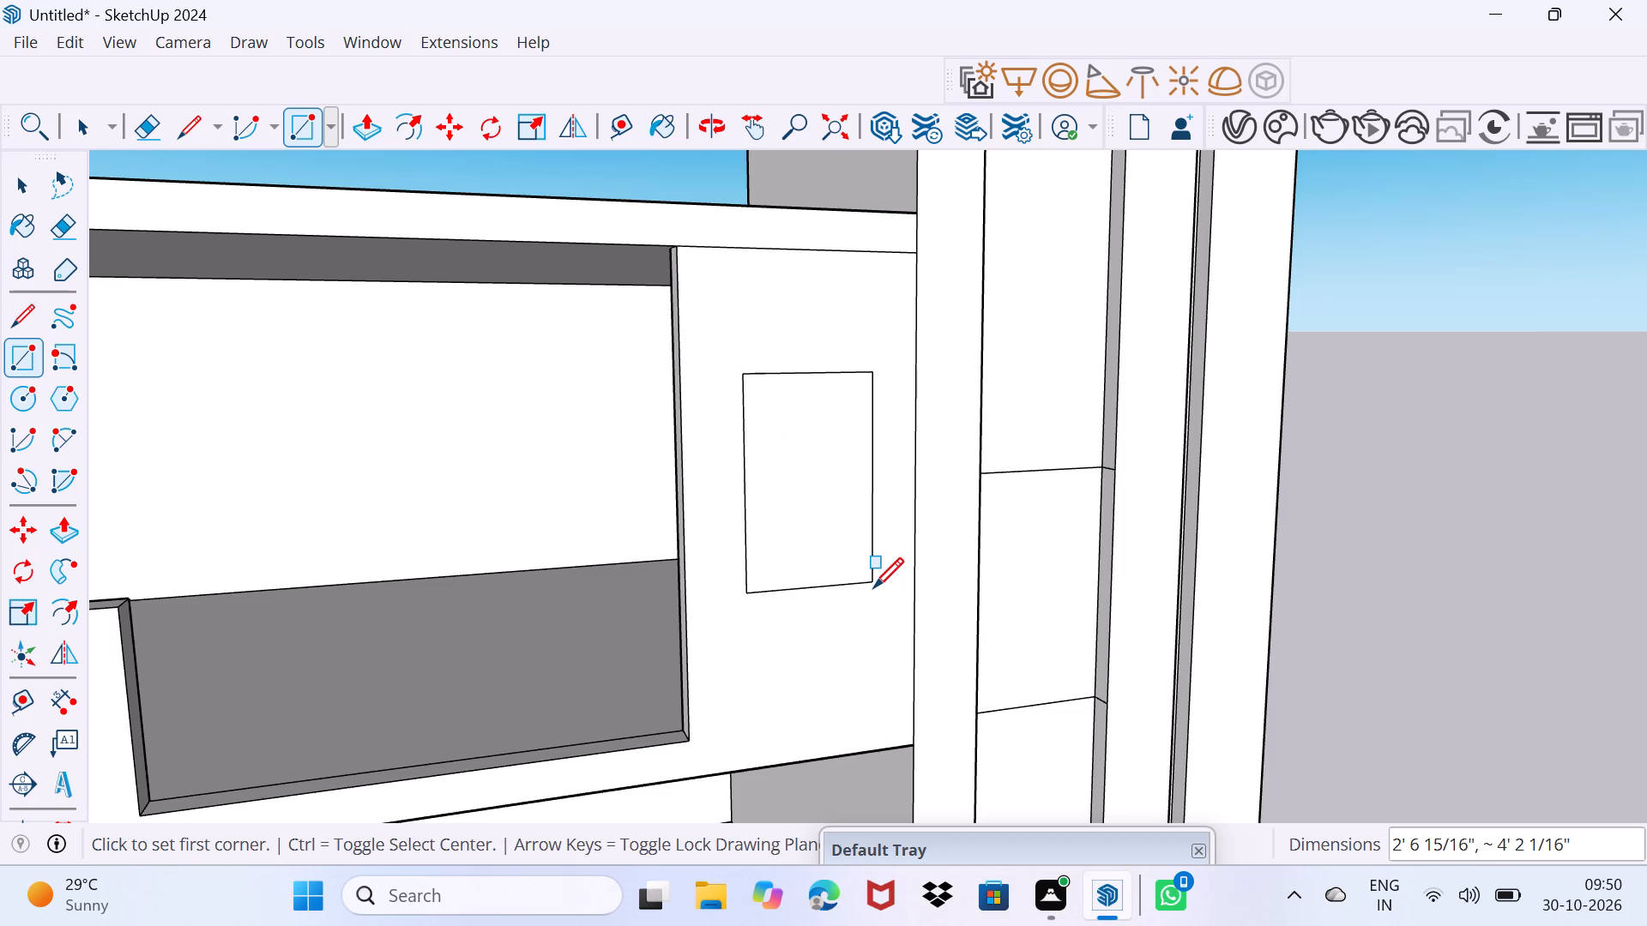
Offset the pier window rectangle inward to outline a narrow frame around it.
click(61, 622)
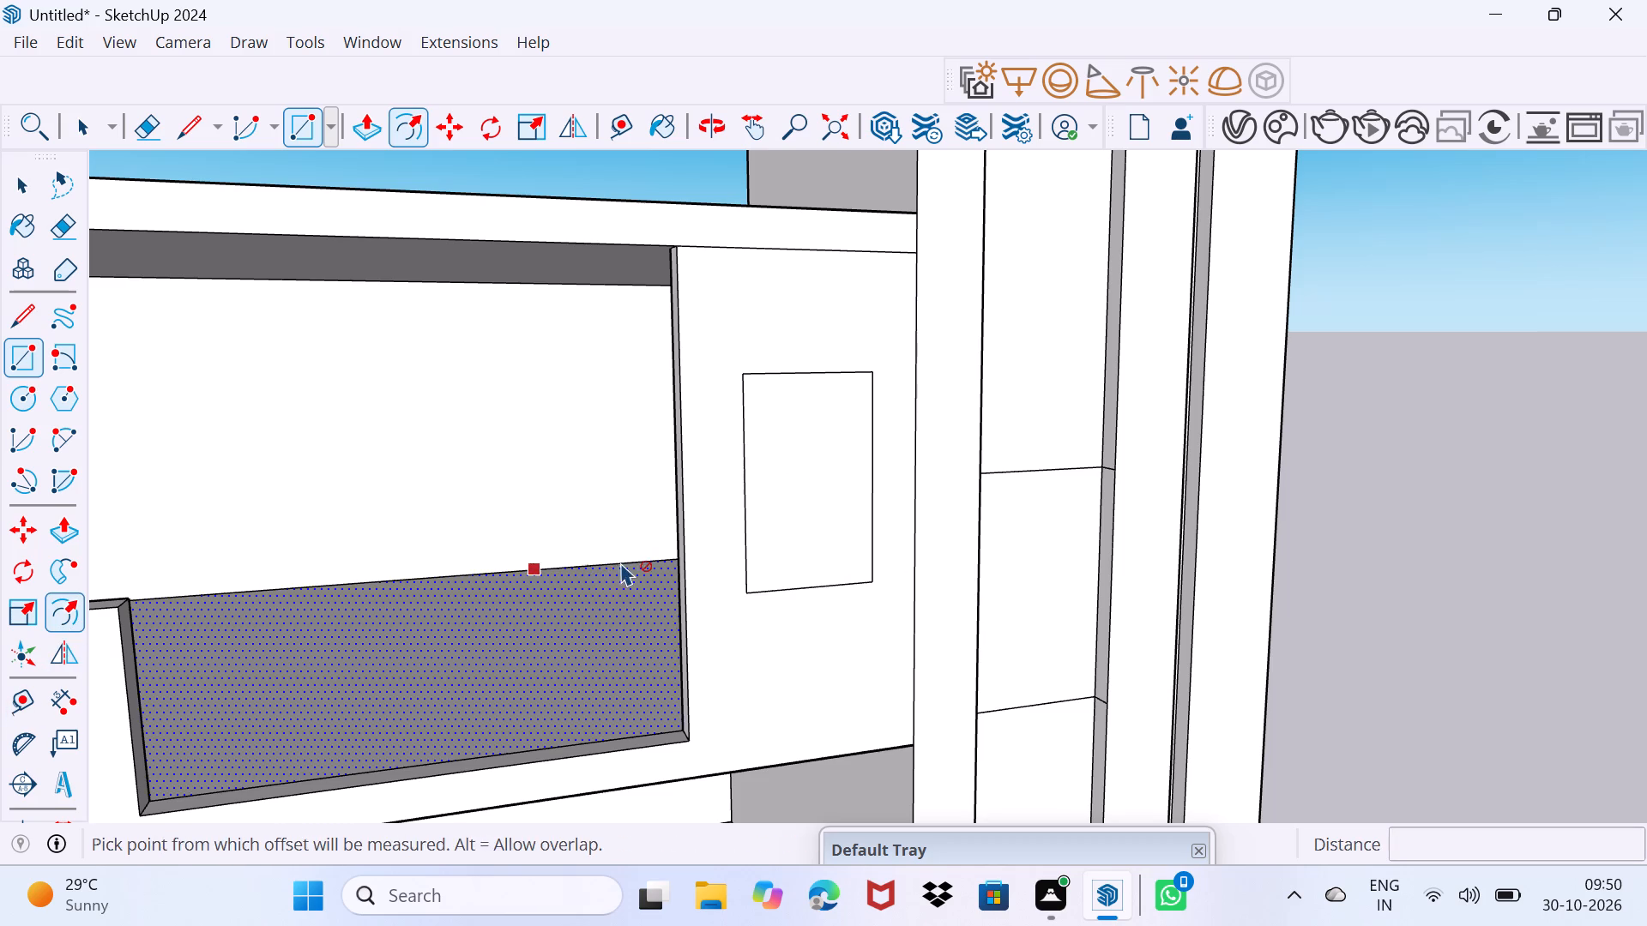
click(751, 487)
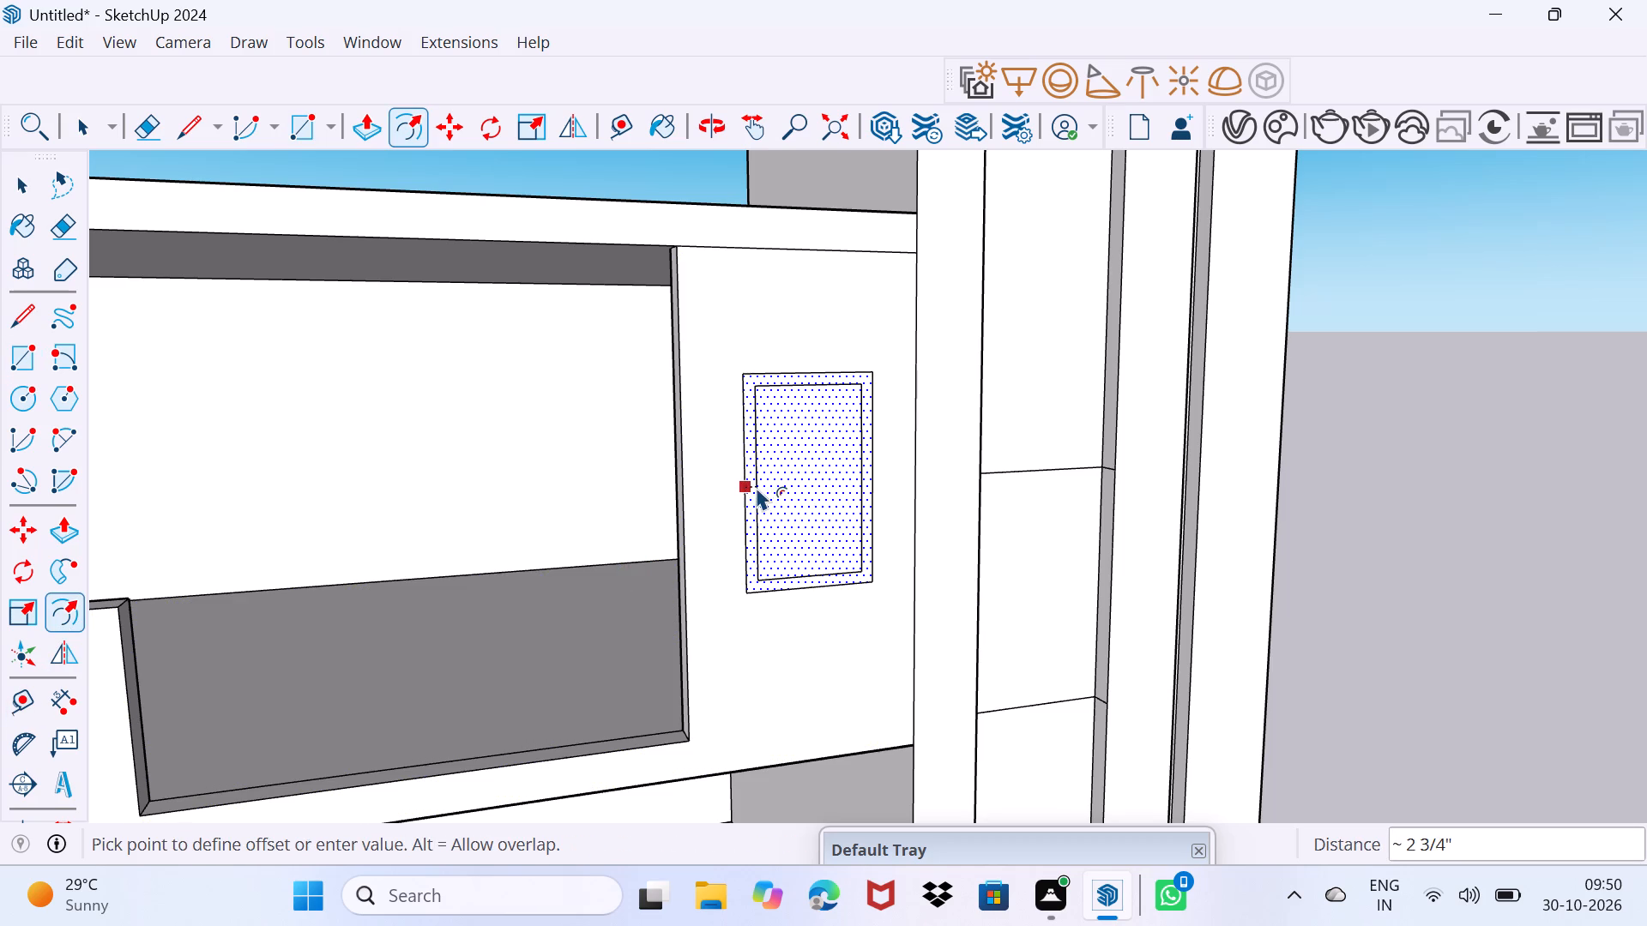
click(755, 487)
key(space)
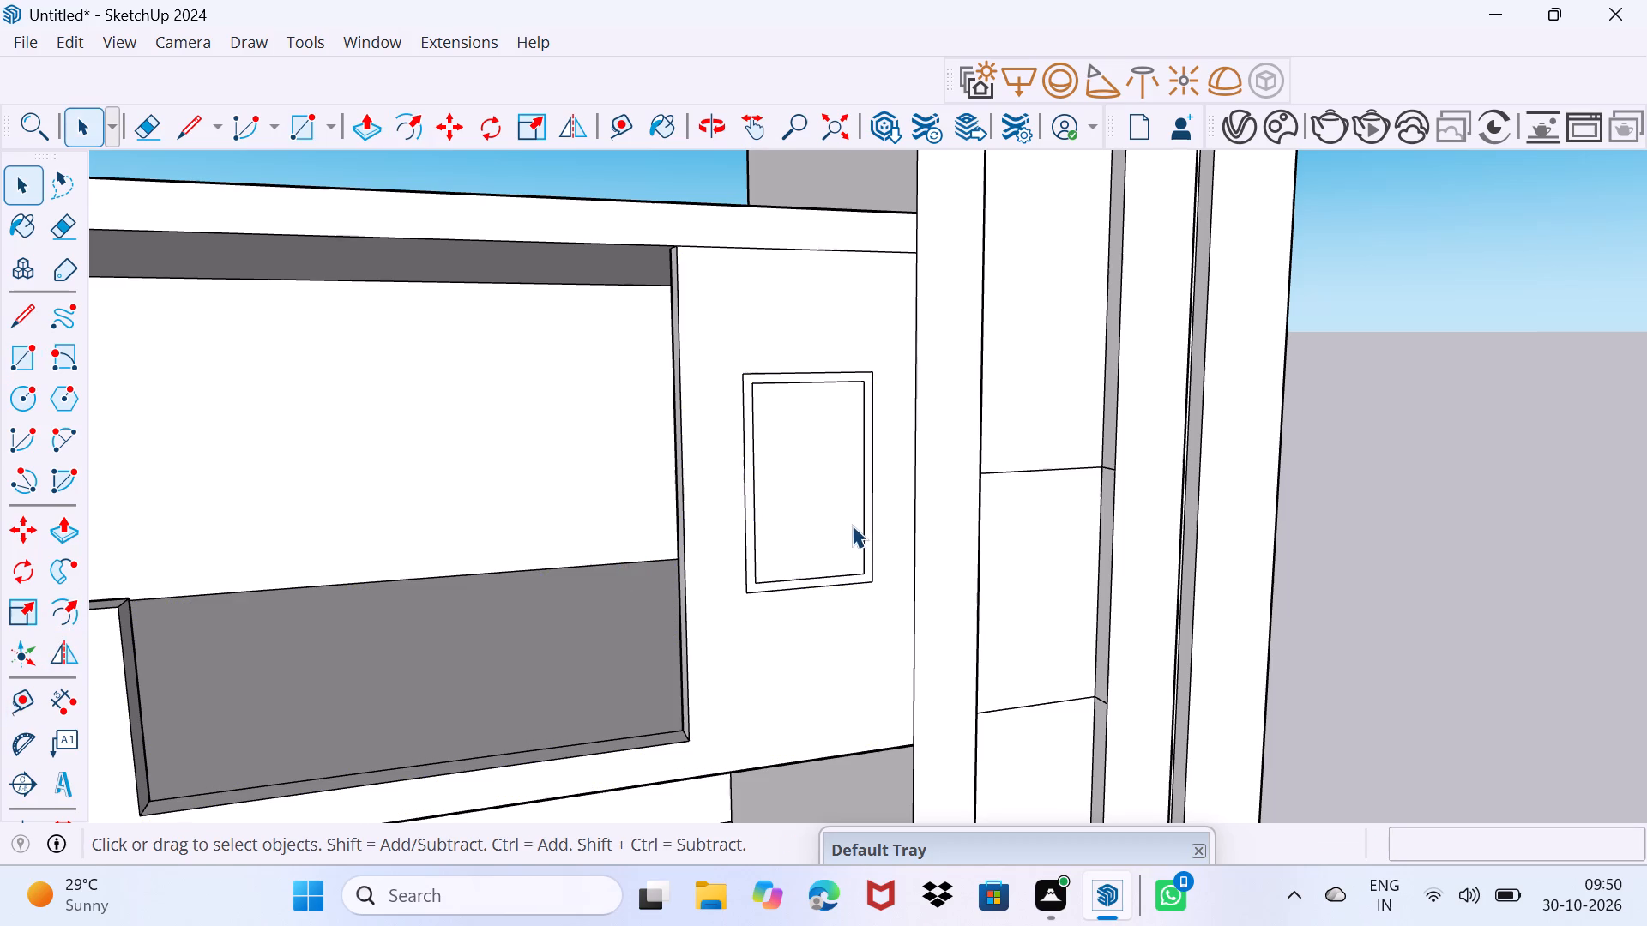
Push/Pull the pier window's frame border outward about 1 5/16" from the wall face.
scroll(852, 526, up, 5)
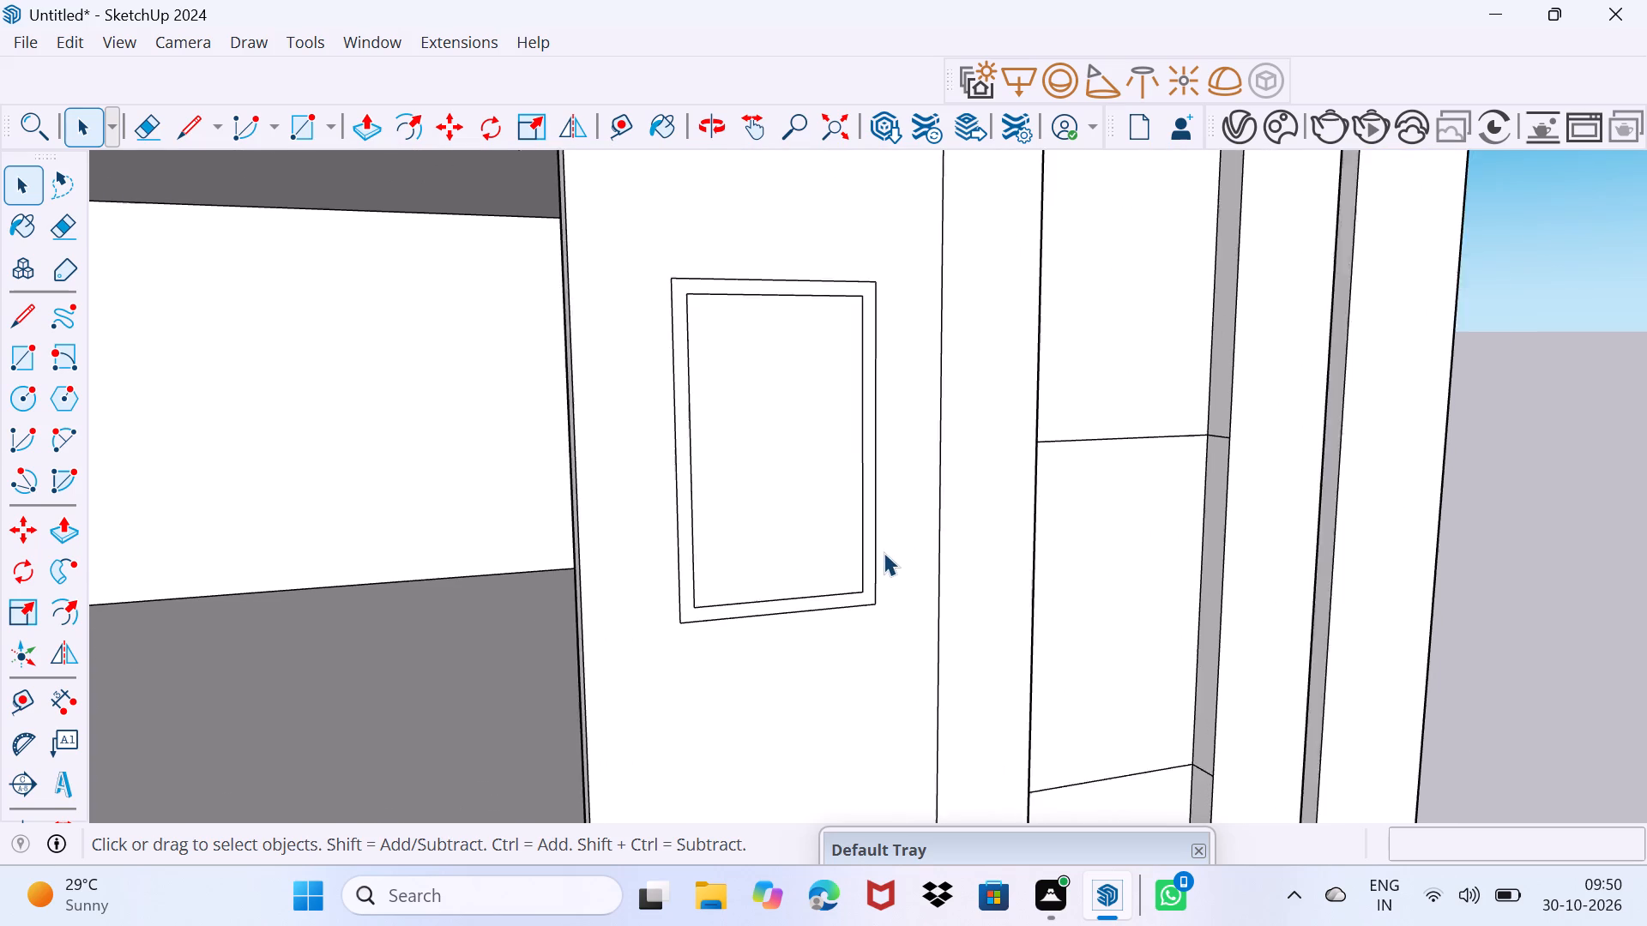
click(867, 561)
key(p)
click(867, 561)
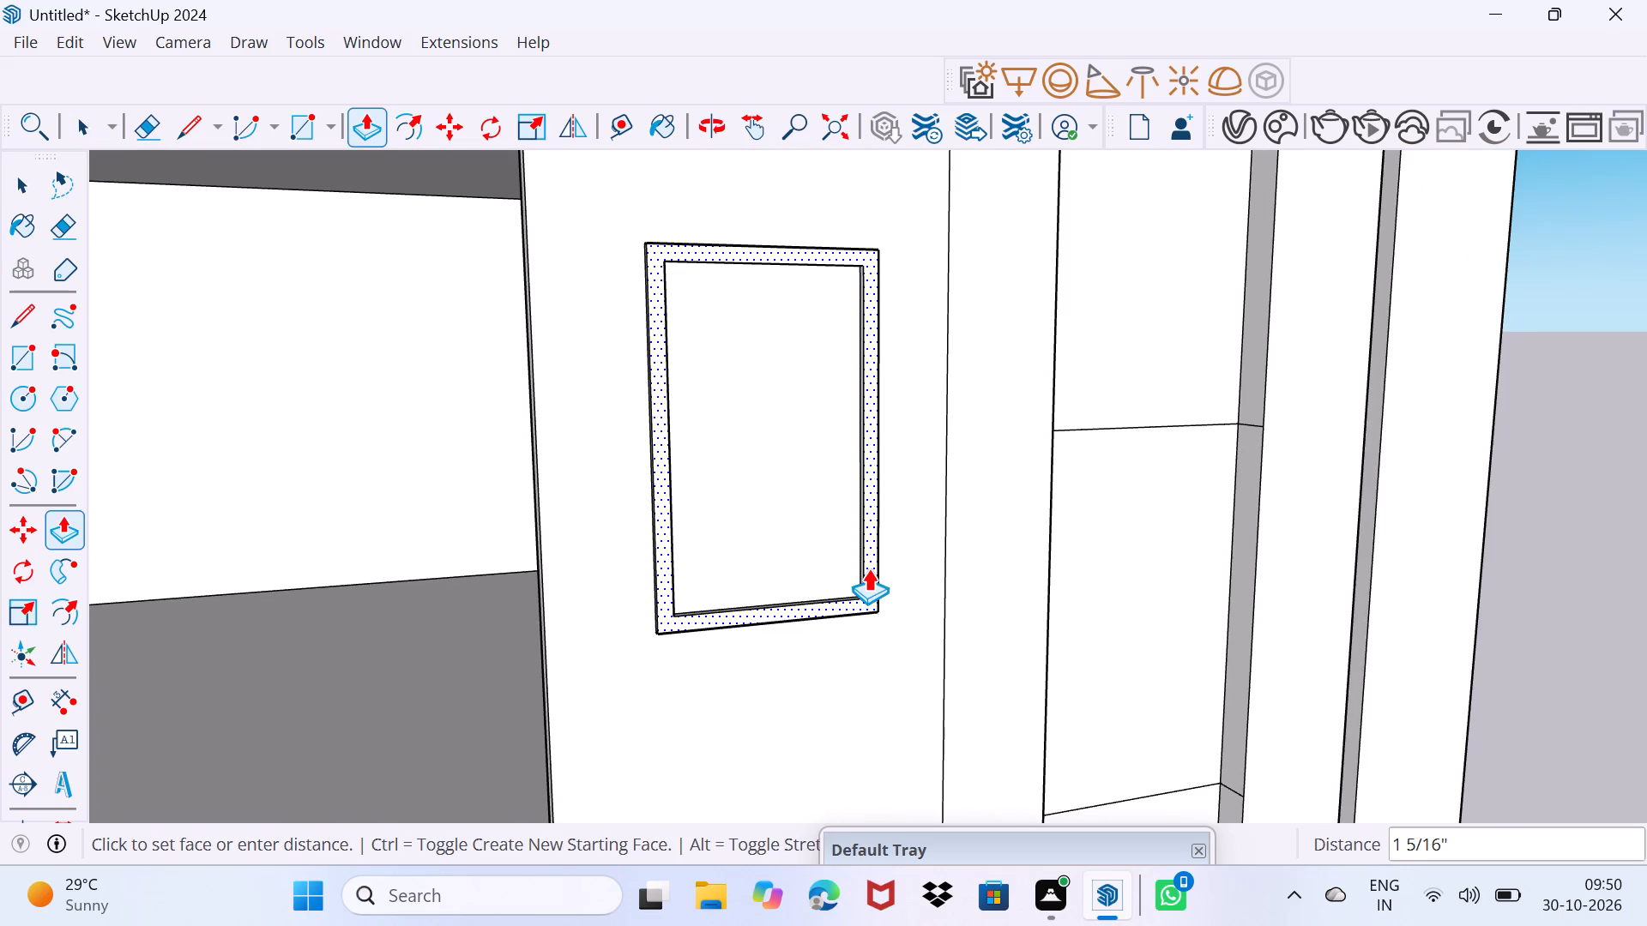
click(868, 568)
key(space)
Push/Pull the pier window's inner face 7" into the wall to recess it behind the frame.
click(787, 538)
key(p)
click(787, 538)
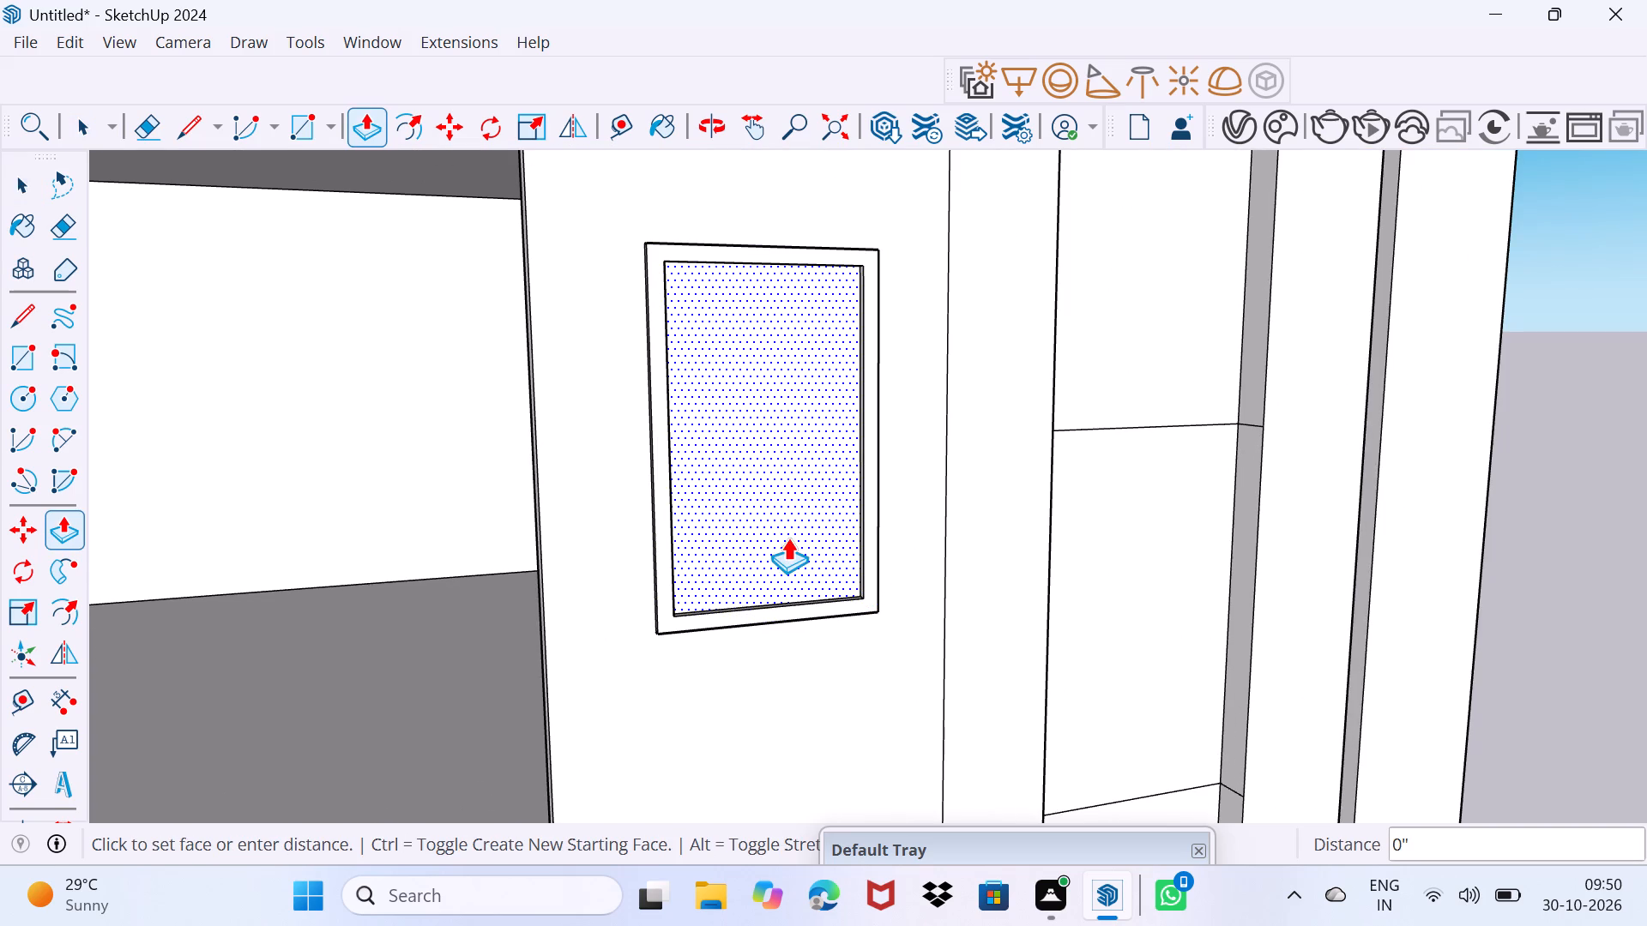
click(771, 410)
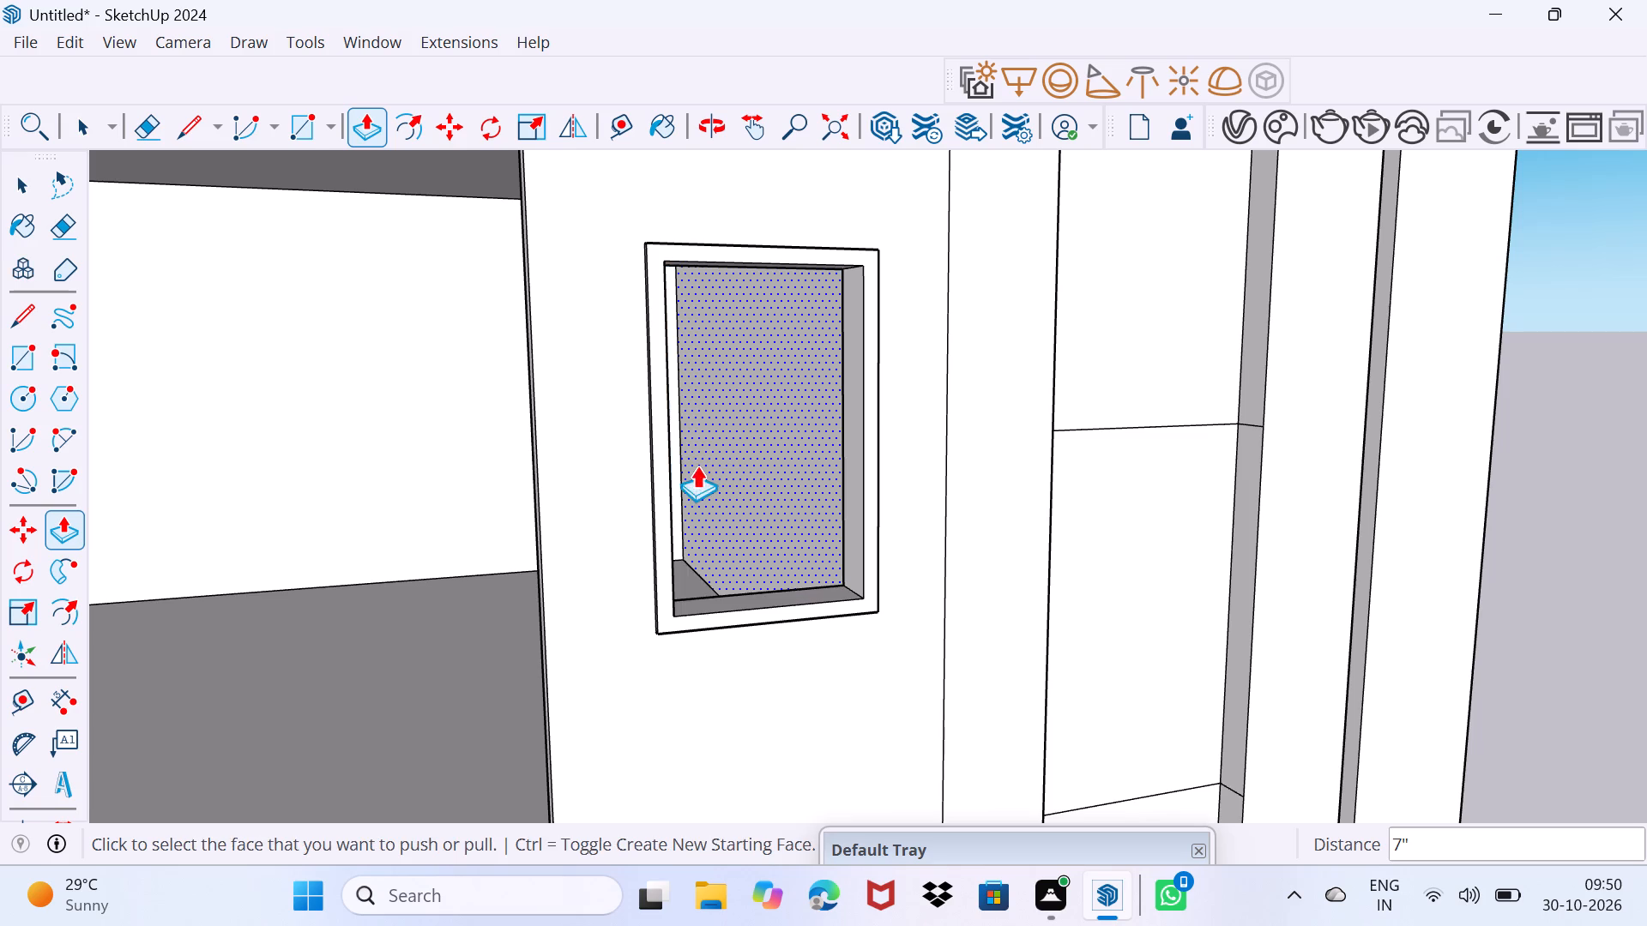
middle_drag(691, 468, 889, 451)
key(space)
drag(827, 528, 870, 487)
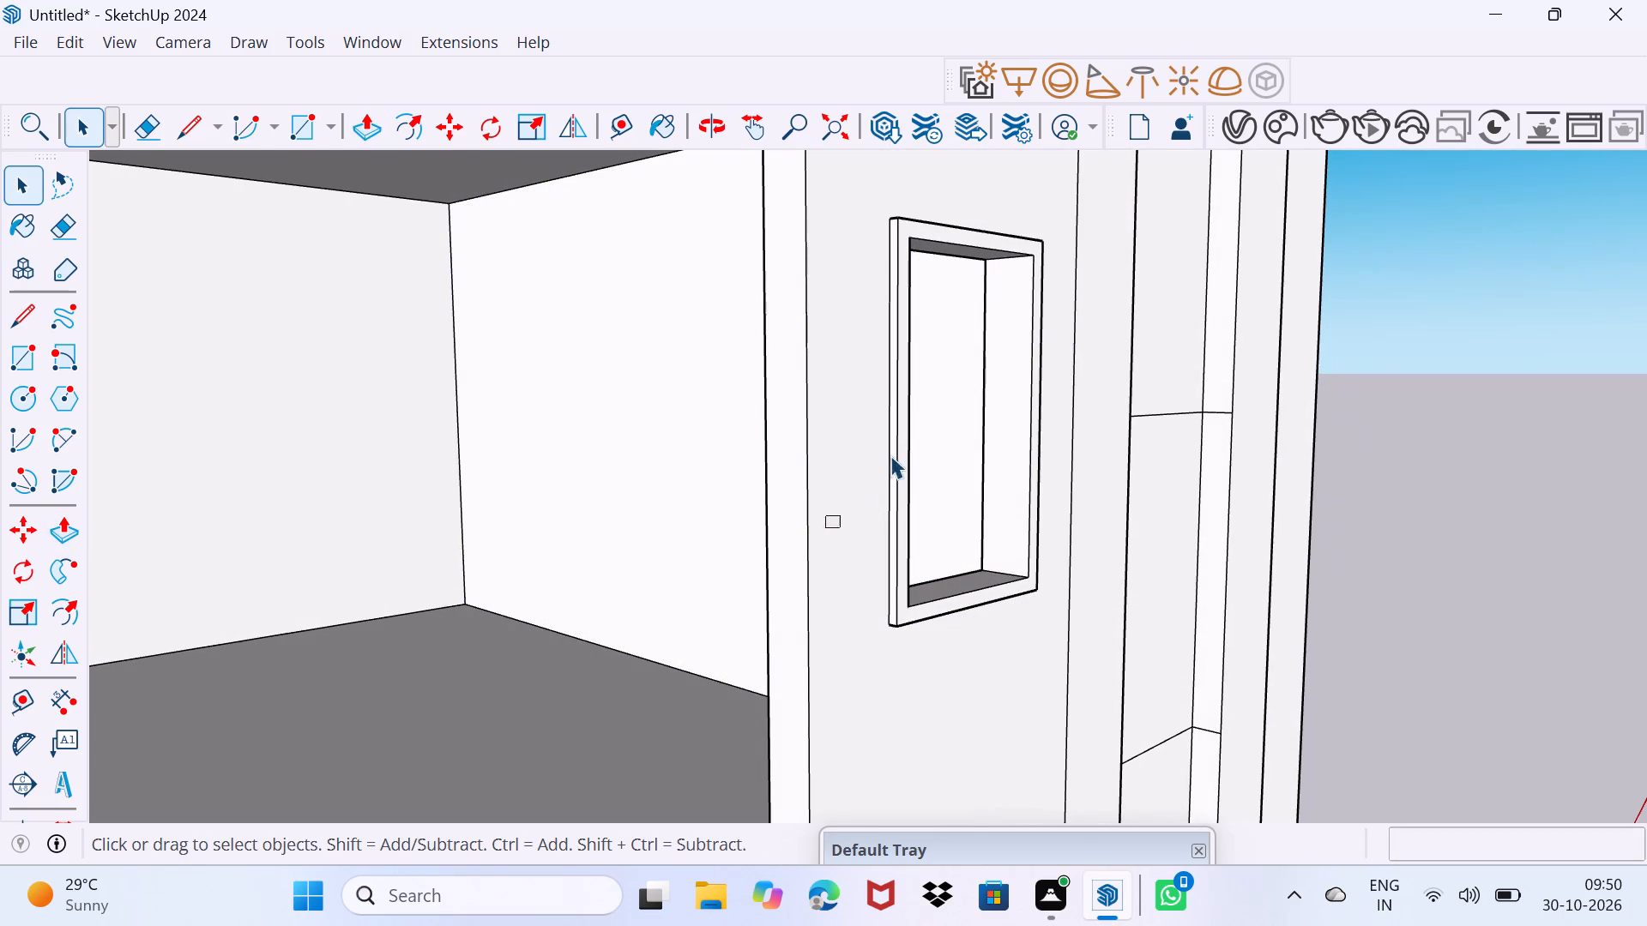
Examine the building's front facade, ground-floor base and roof from several angles.
scroll(872, 479, down, 7)
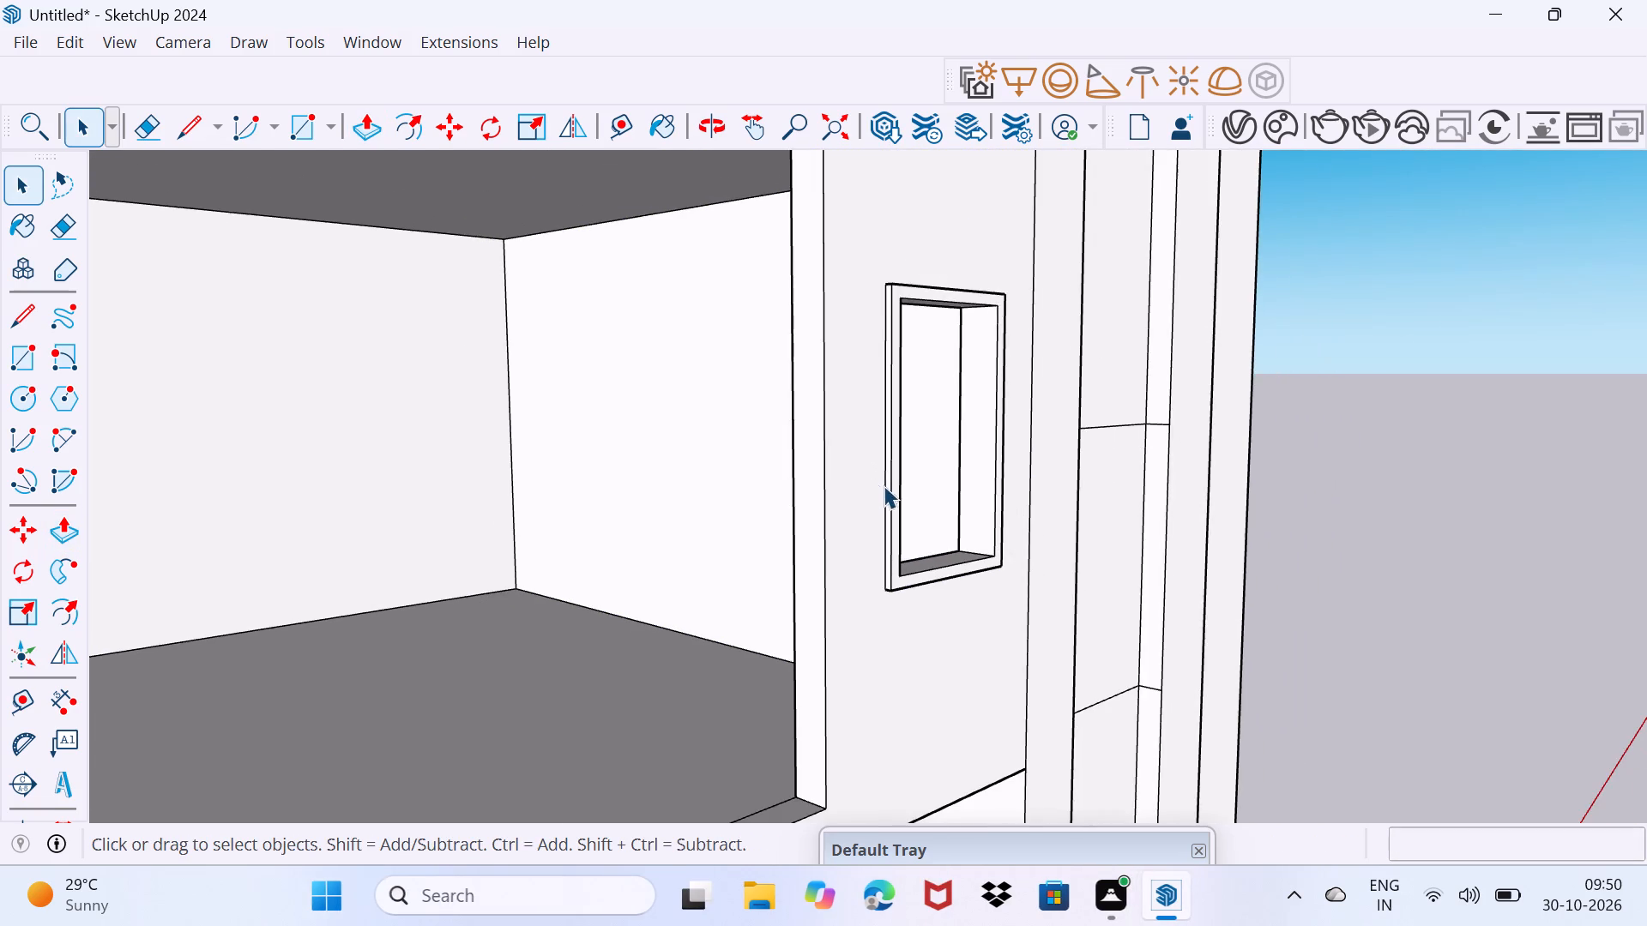
middle_drag(885, 514, 553, 533)
scroll(688, 492, down, 8)
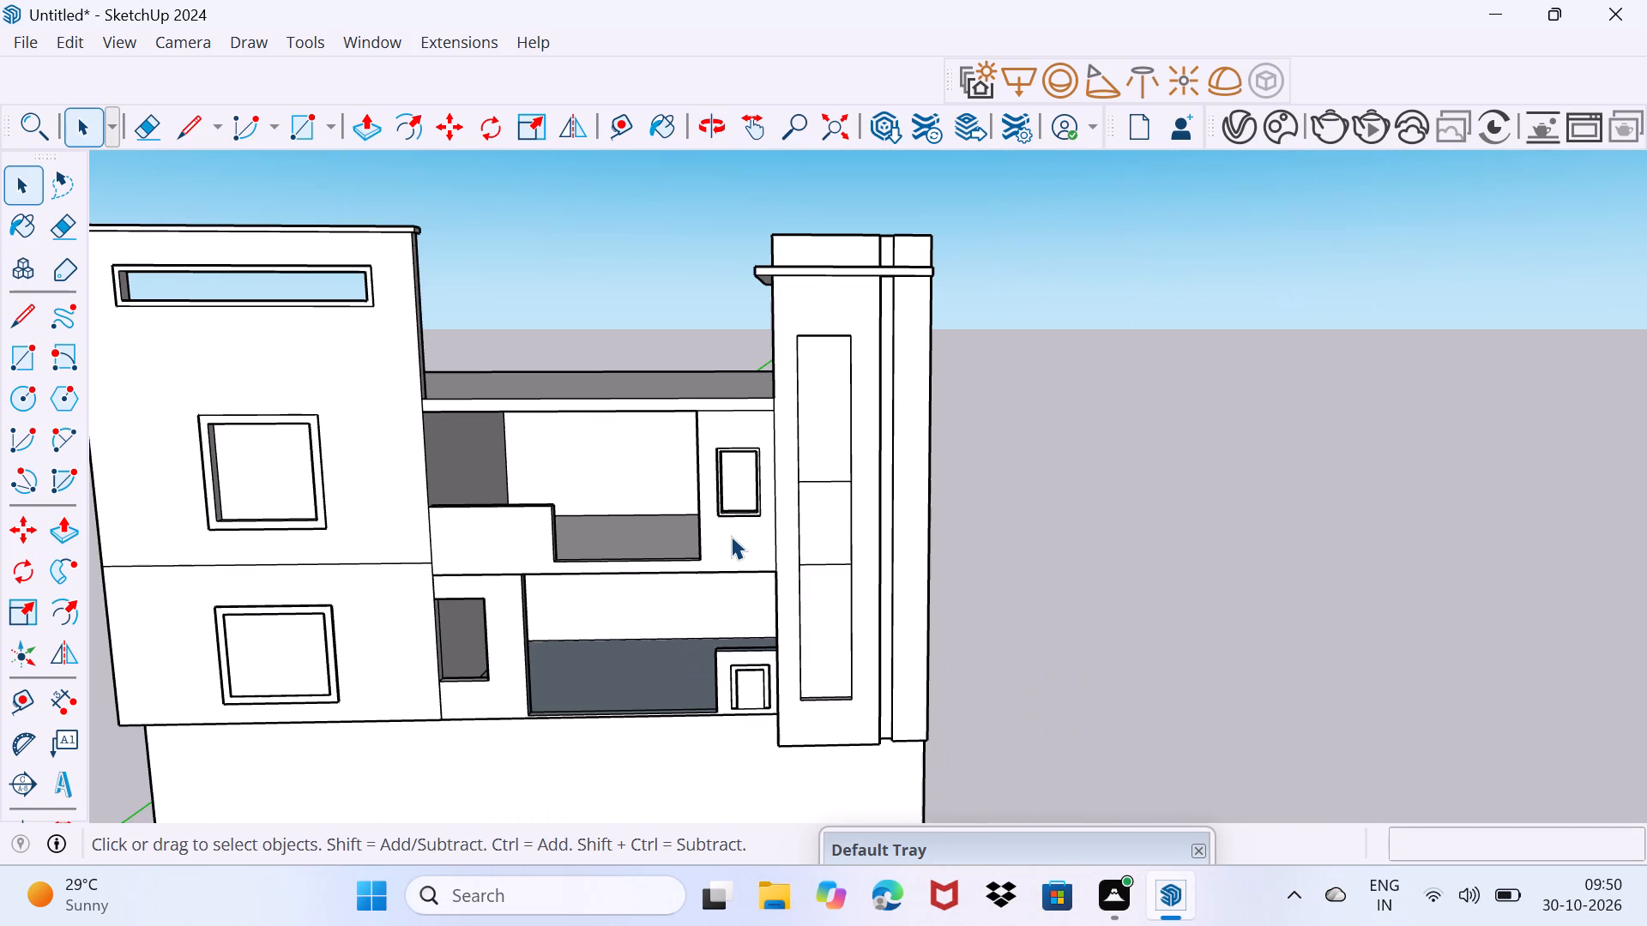
middle_drag(732, 539, 1131, 489)
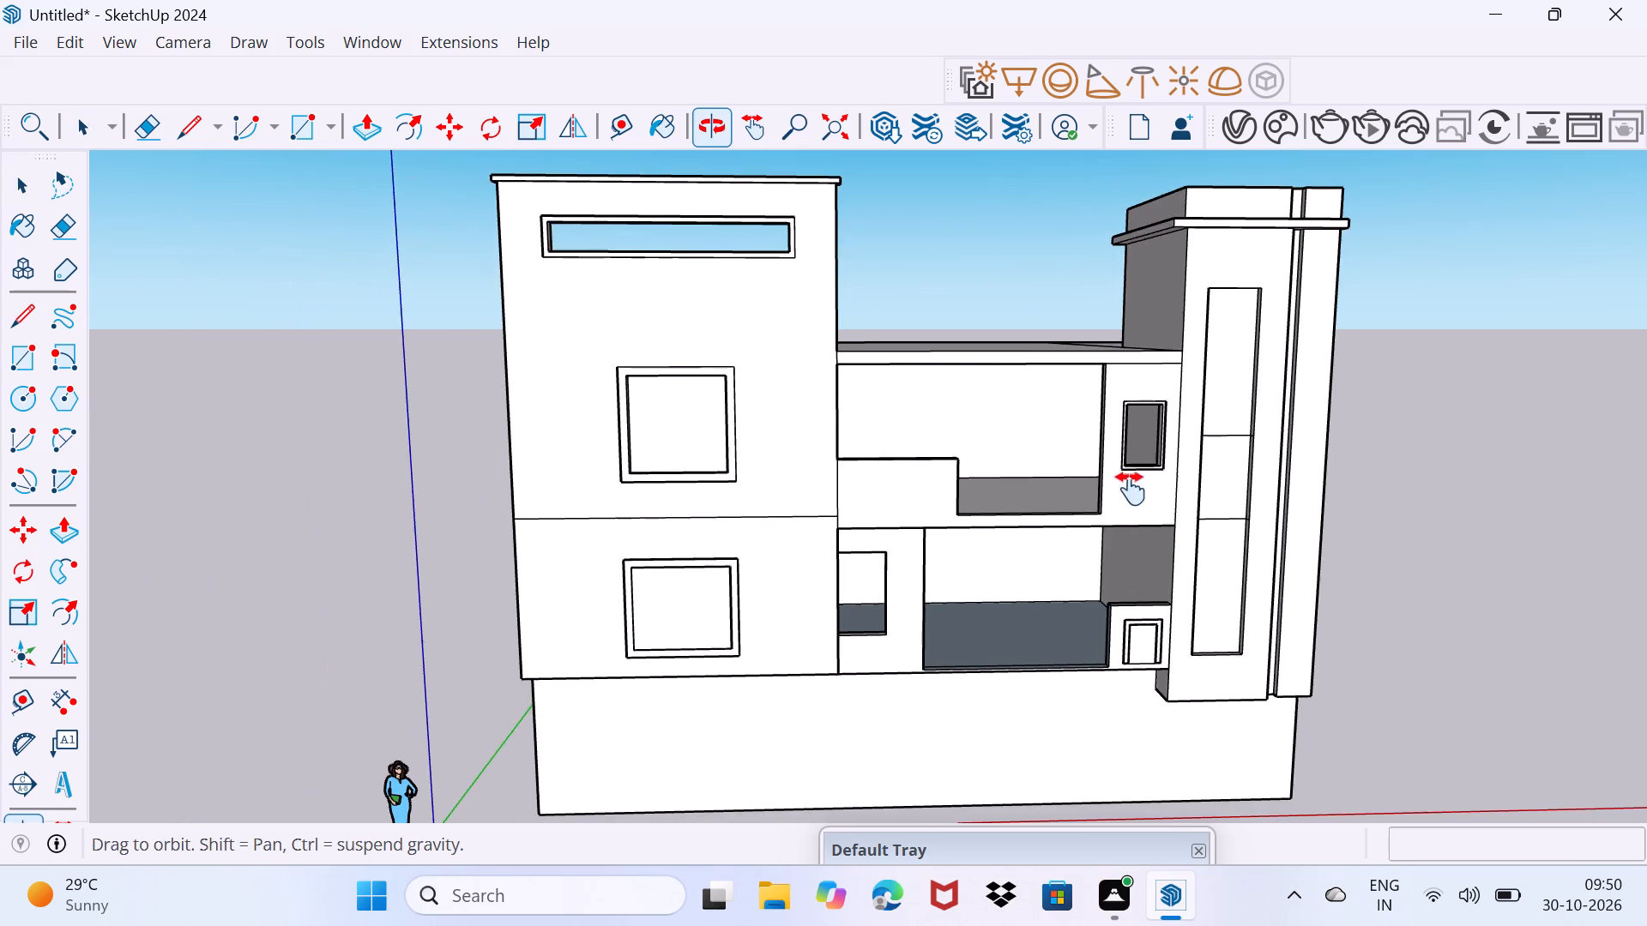
middle_drag(1131, 489, 1078, 428)
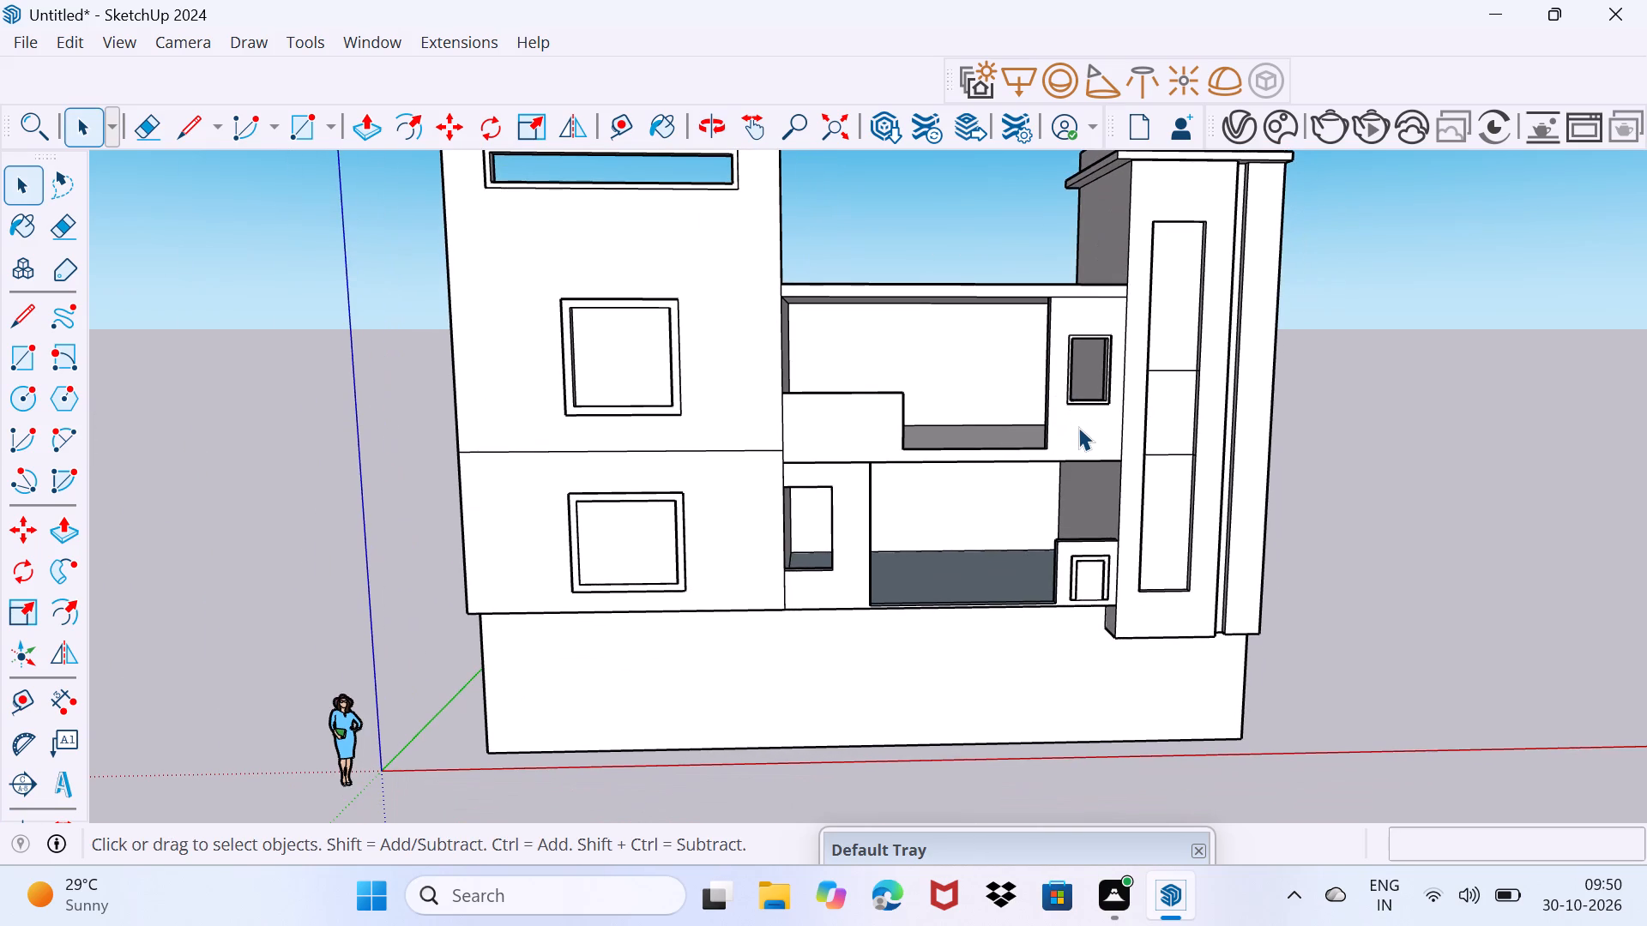
scroll(1078, 427, down, 3)
middle_drag(1113, 578, 1153, 466)
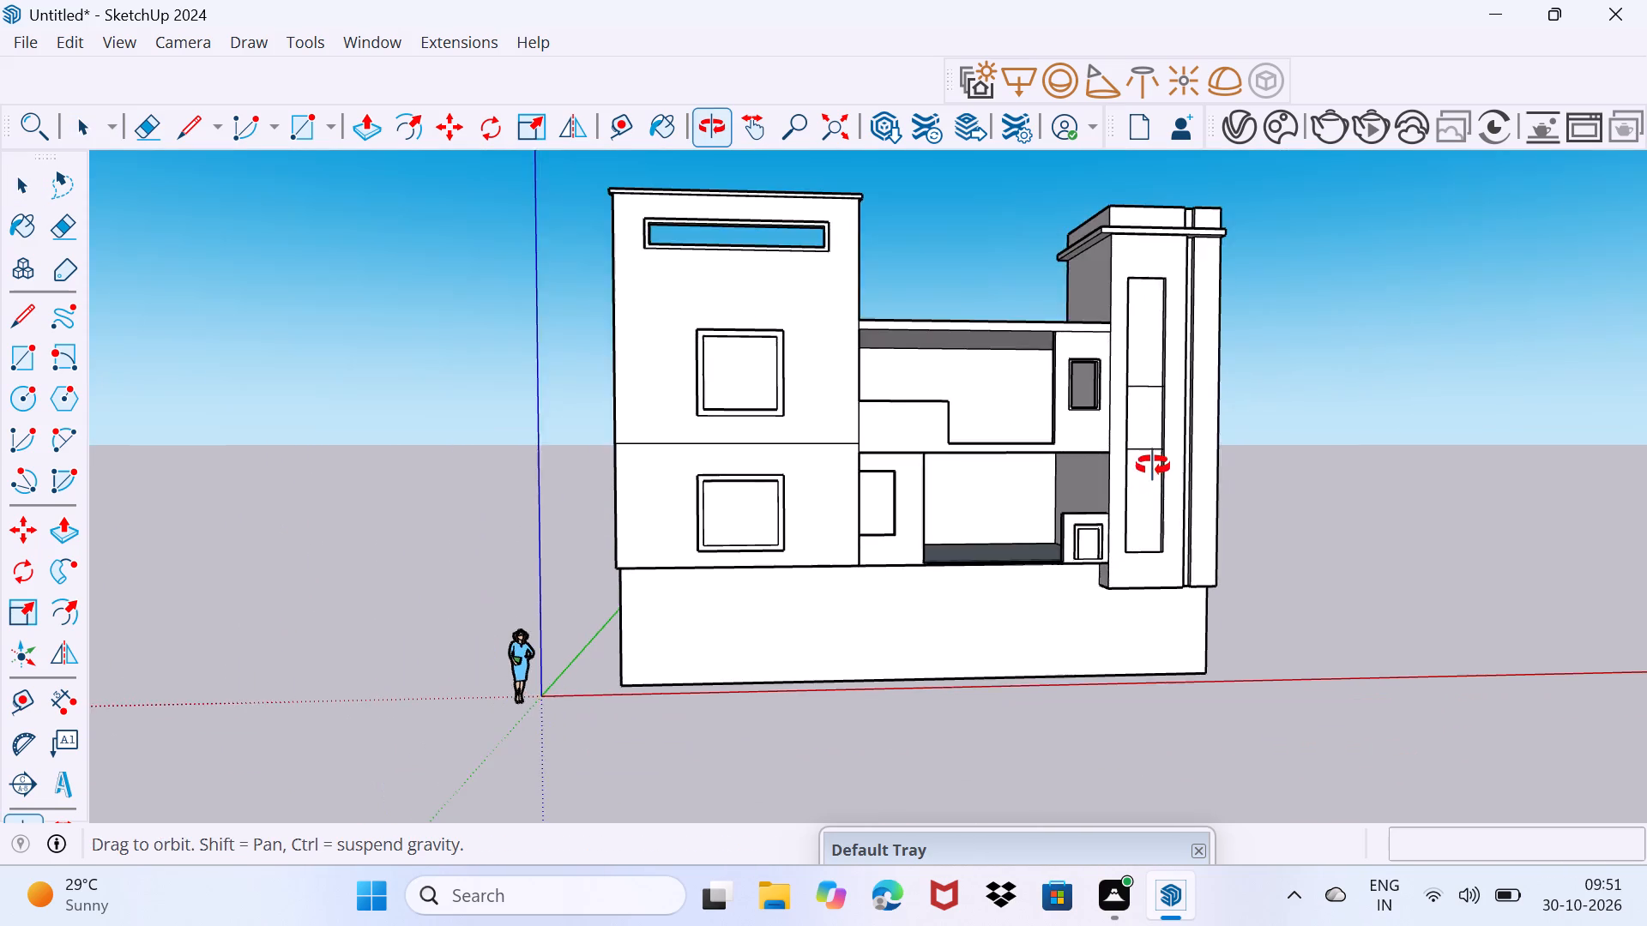
middle_drag(1153, 466, 1155, 445)
scroll(643, 637, up, 6)
middle_drag(643, 660, 672, 672)
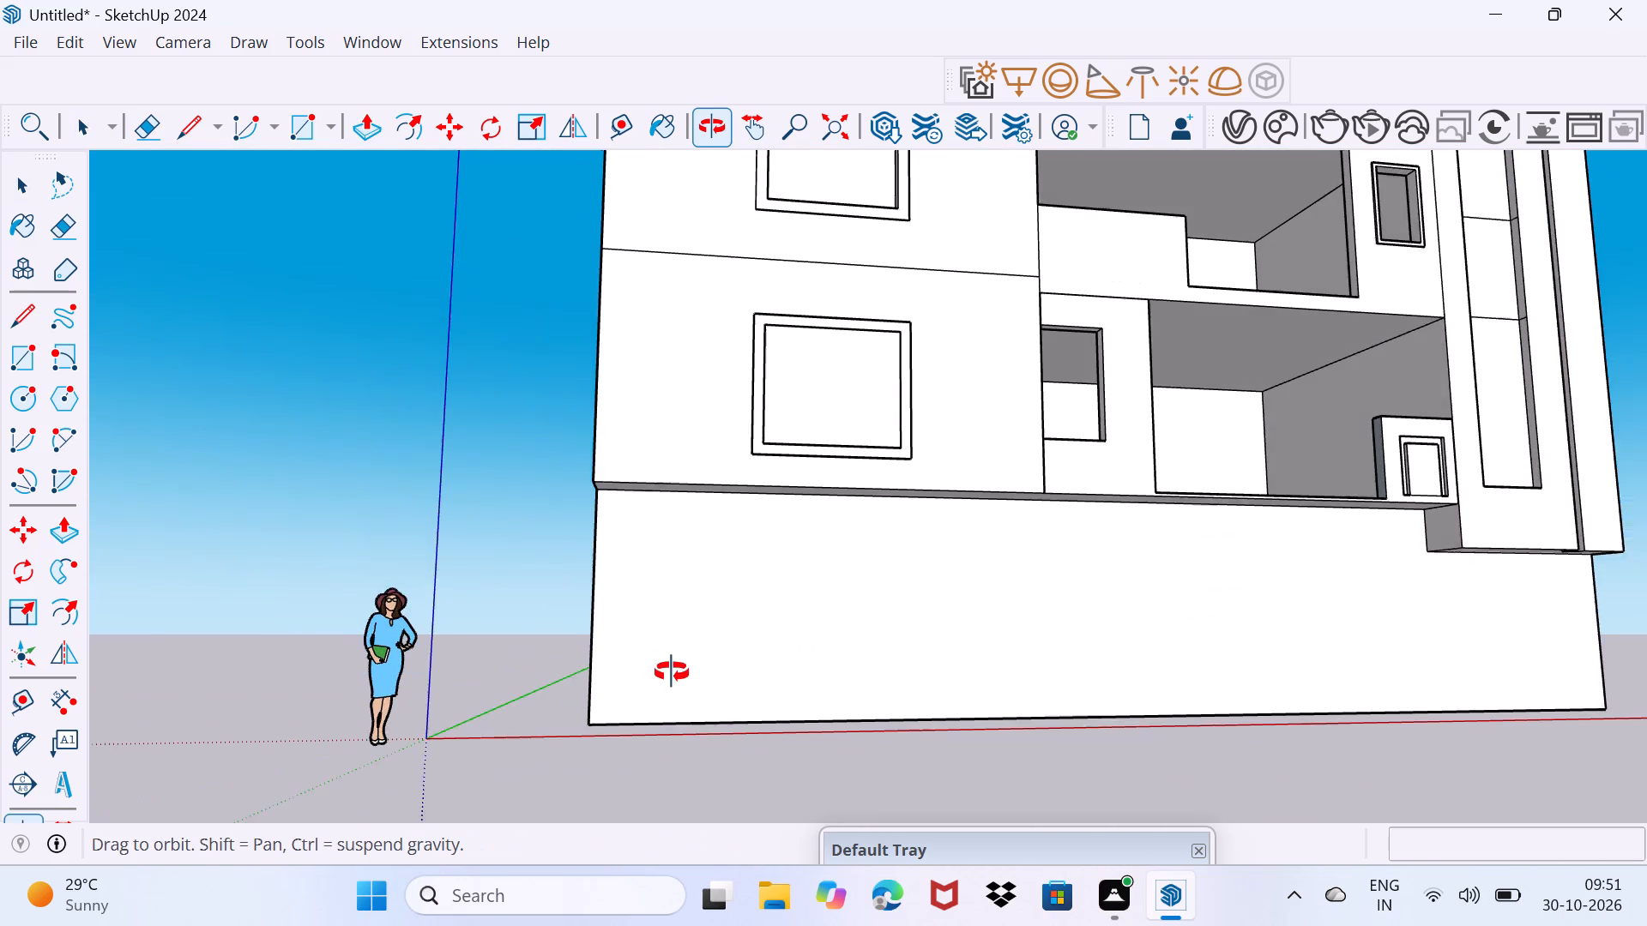
middle_drag(672, 672, 673, 663)
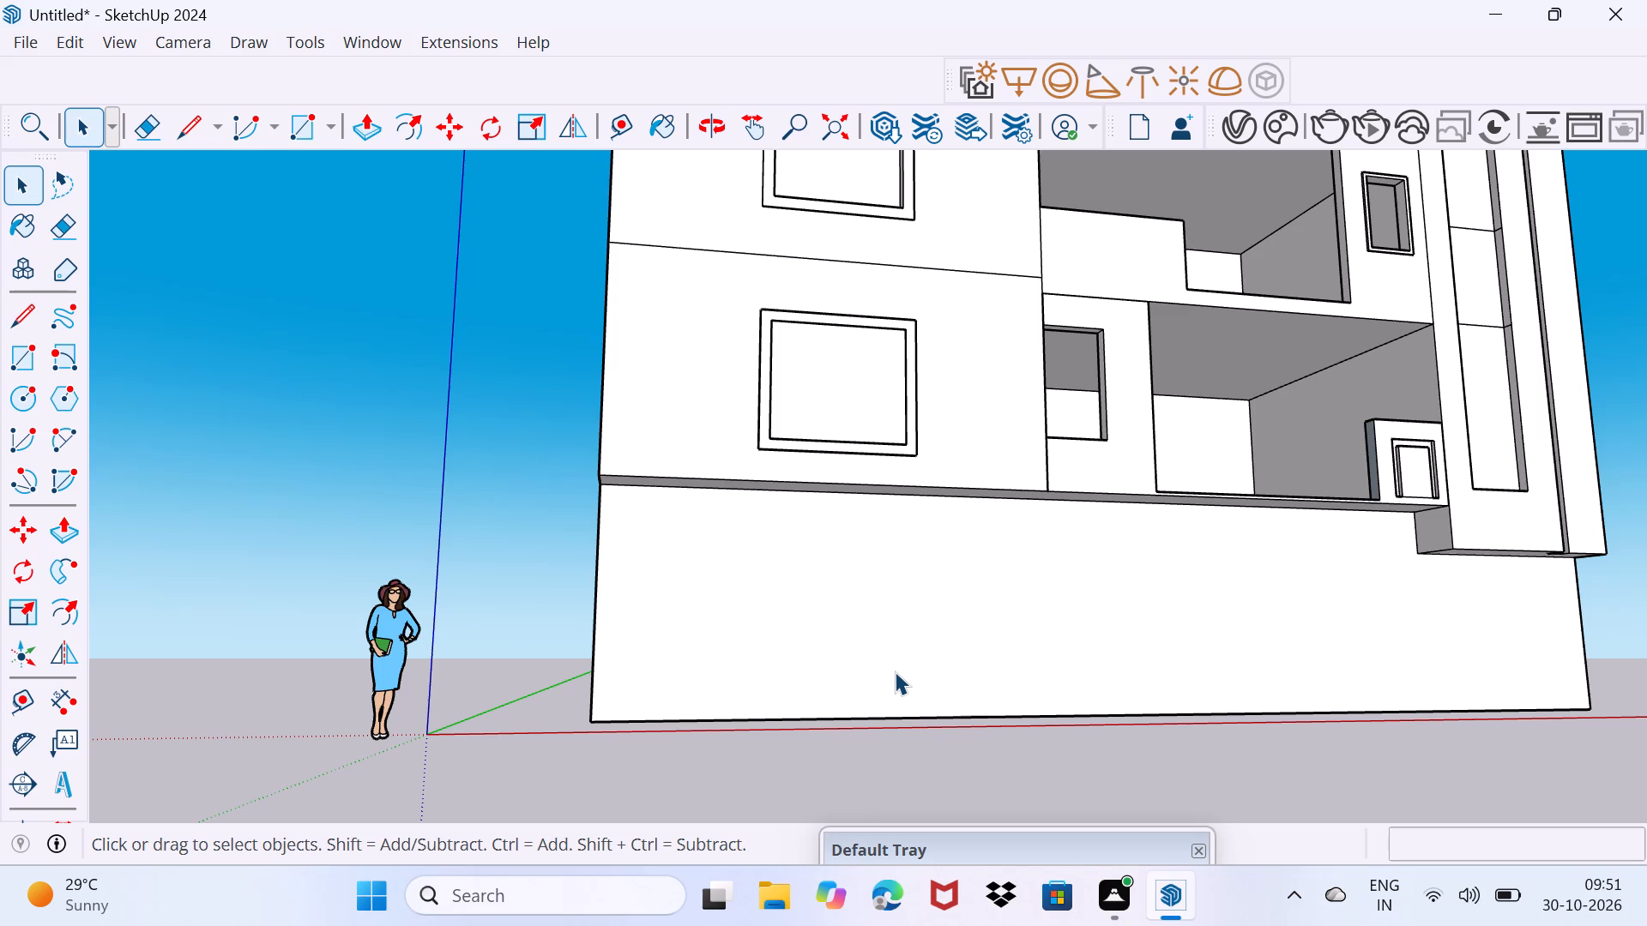
middle_drag(877, 669, 864, 679)
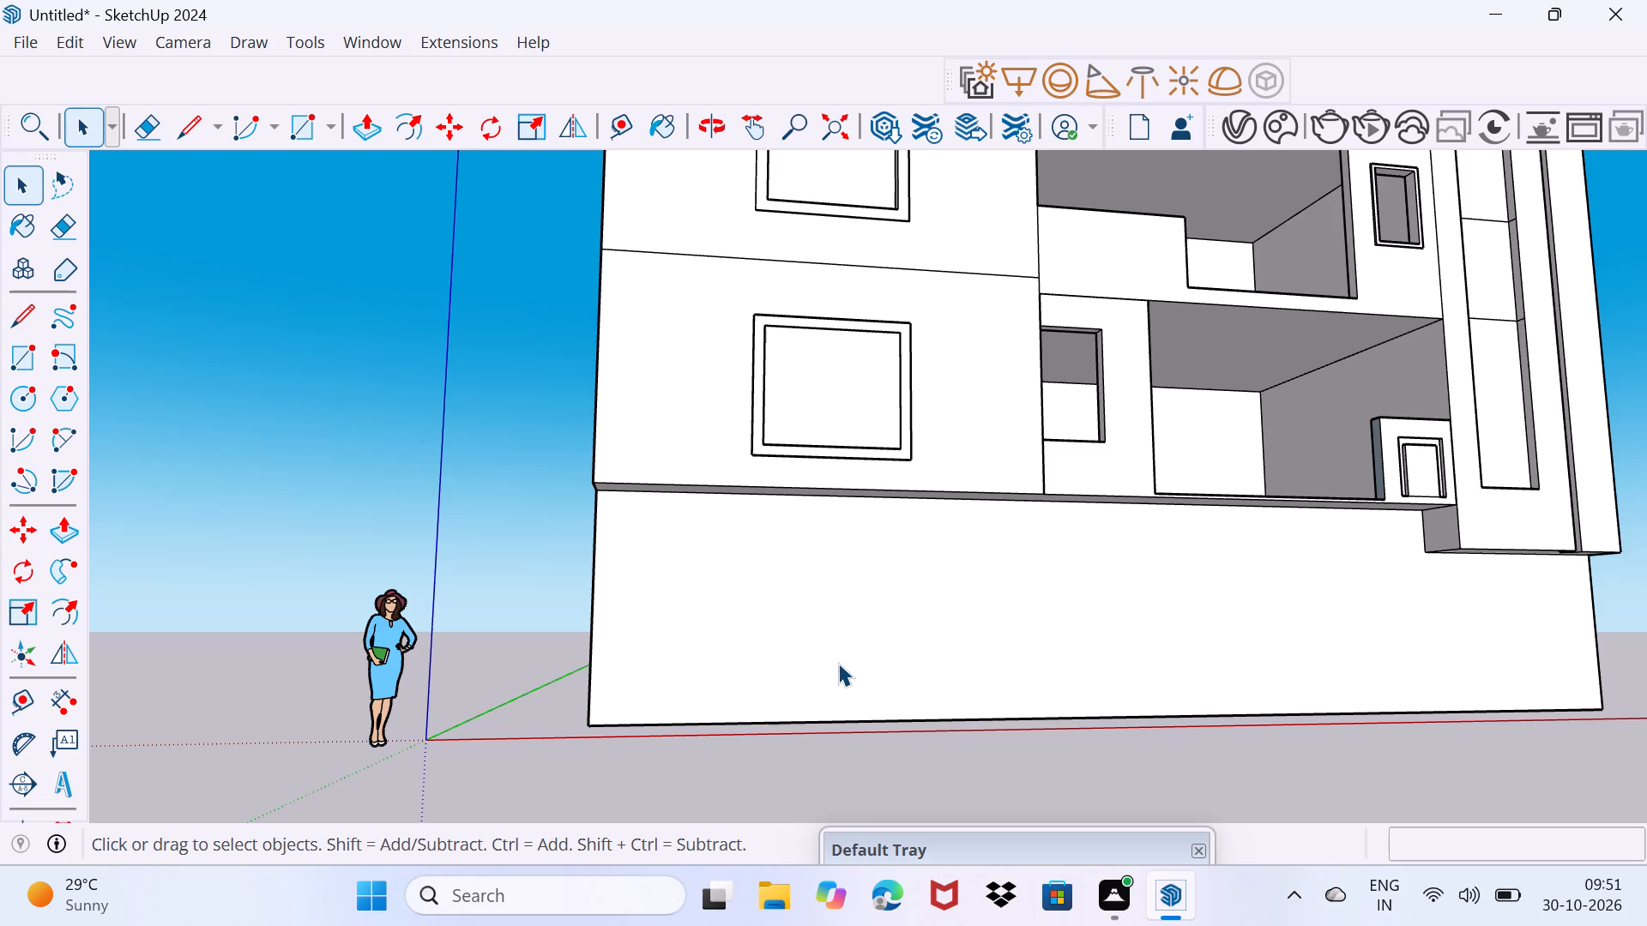
scroll(825, 675, down, 4)
middle_drag(724, 499, 635, 725)
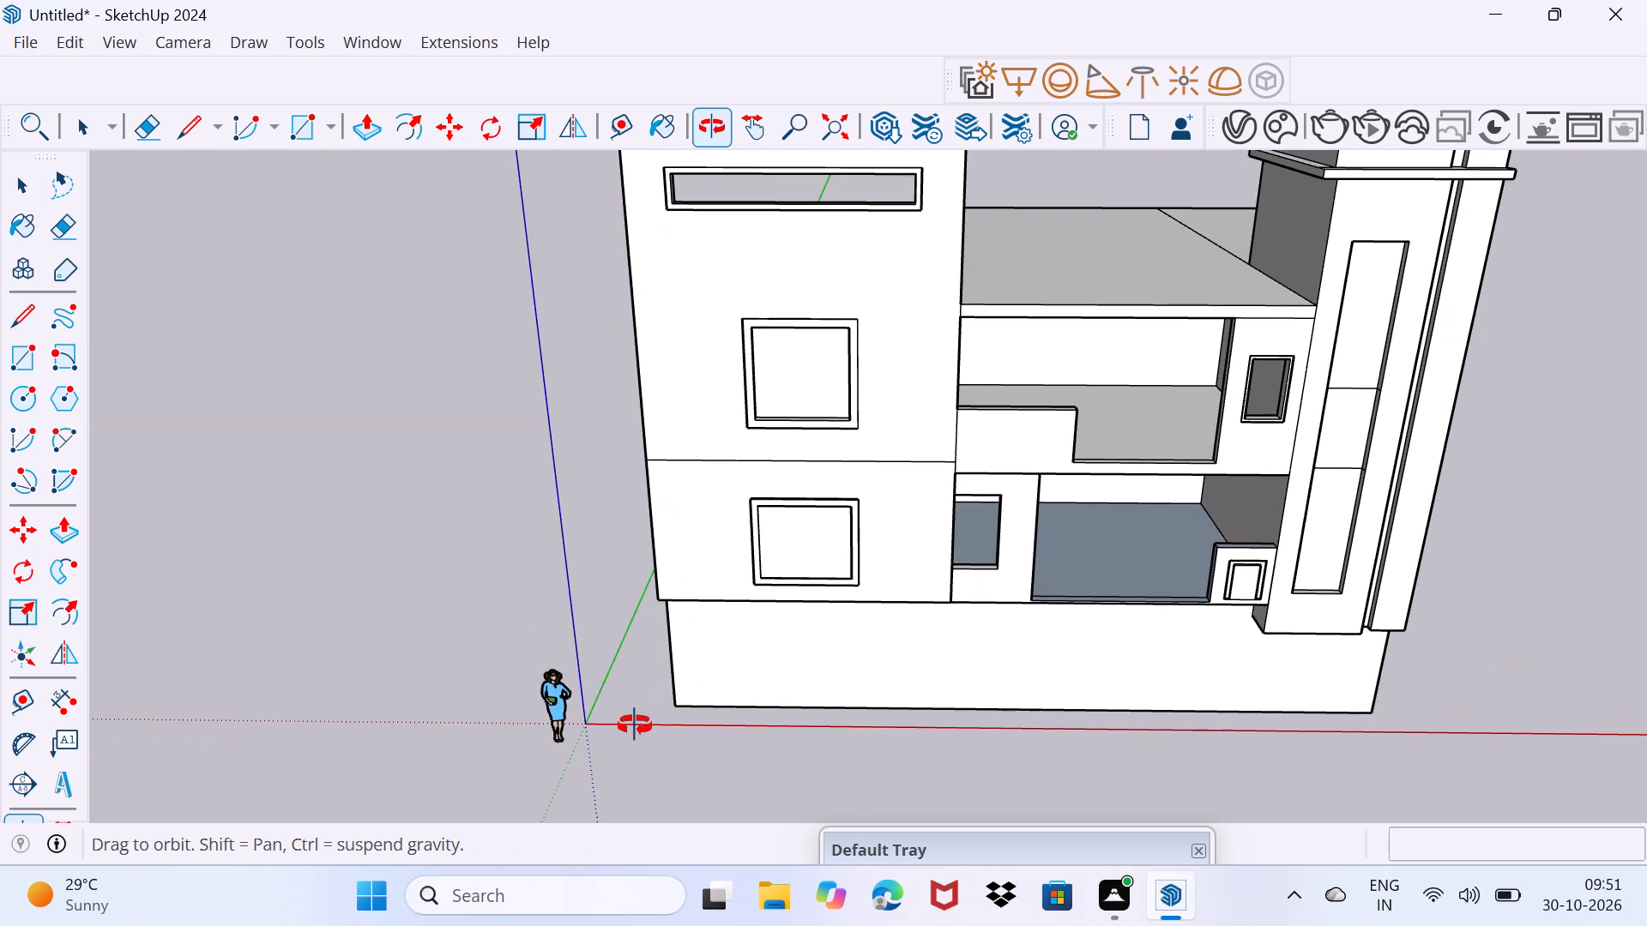
middle_drag(635, 725, 635, 722)
scroll(854, 600, down, 2)
middle_drag(926, 558, 779, 682)
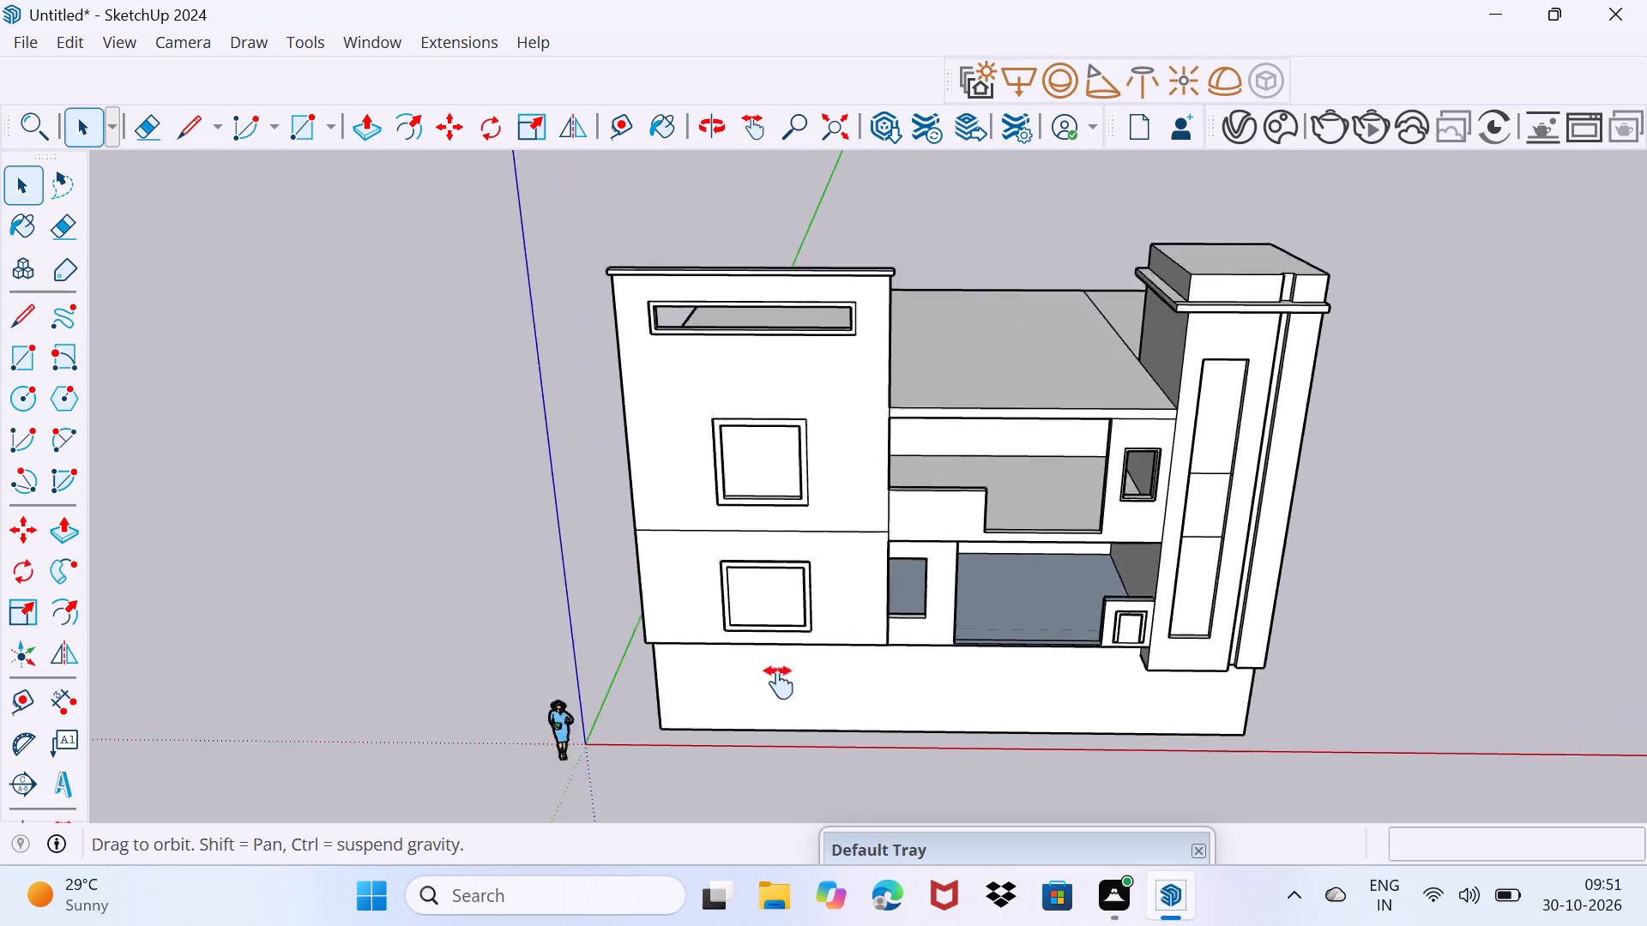
middle_drag(779, 682, 703, 777)
Push/Pull the side face of the corner tower's projecting cornice band about 12' out over the roof terrace as a canopy slab.
middle_drag(811, 685, 1068, 615)
scroll(987, 478, up, 7)
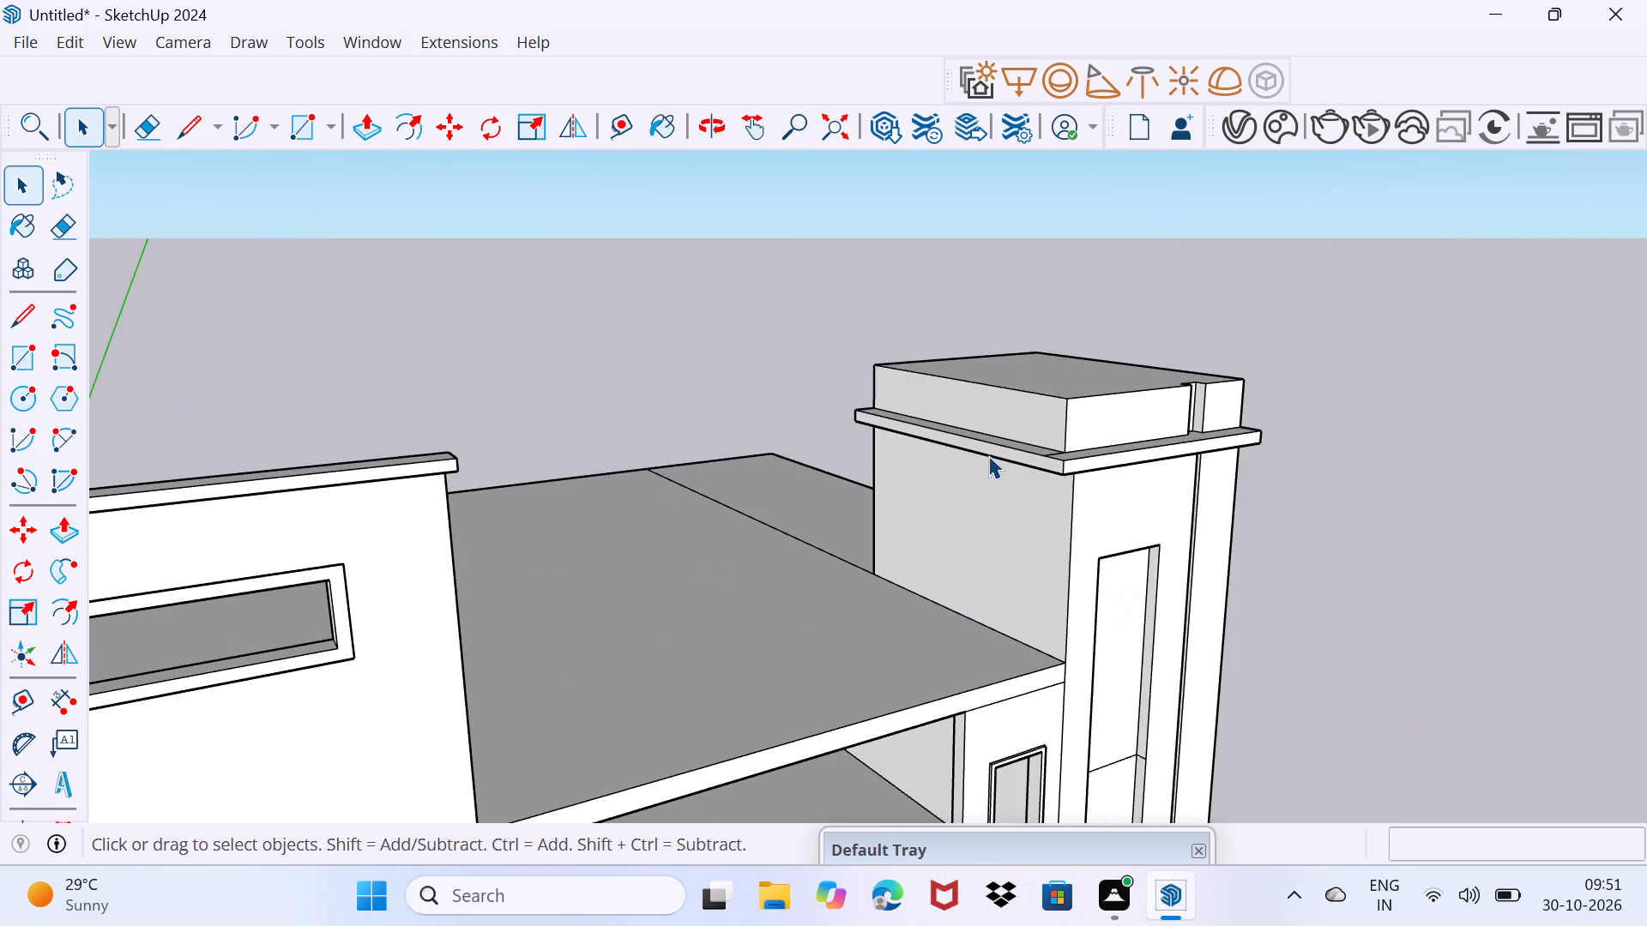
click(1011, 454)
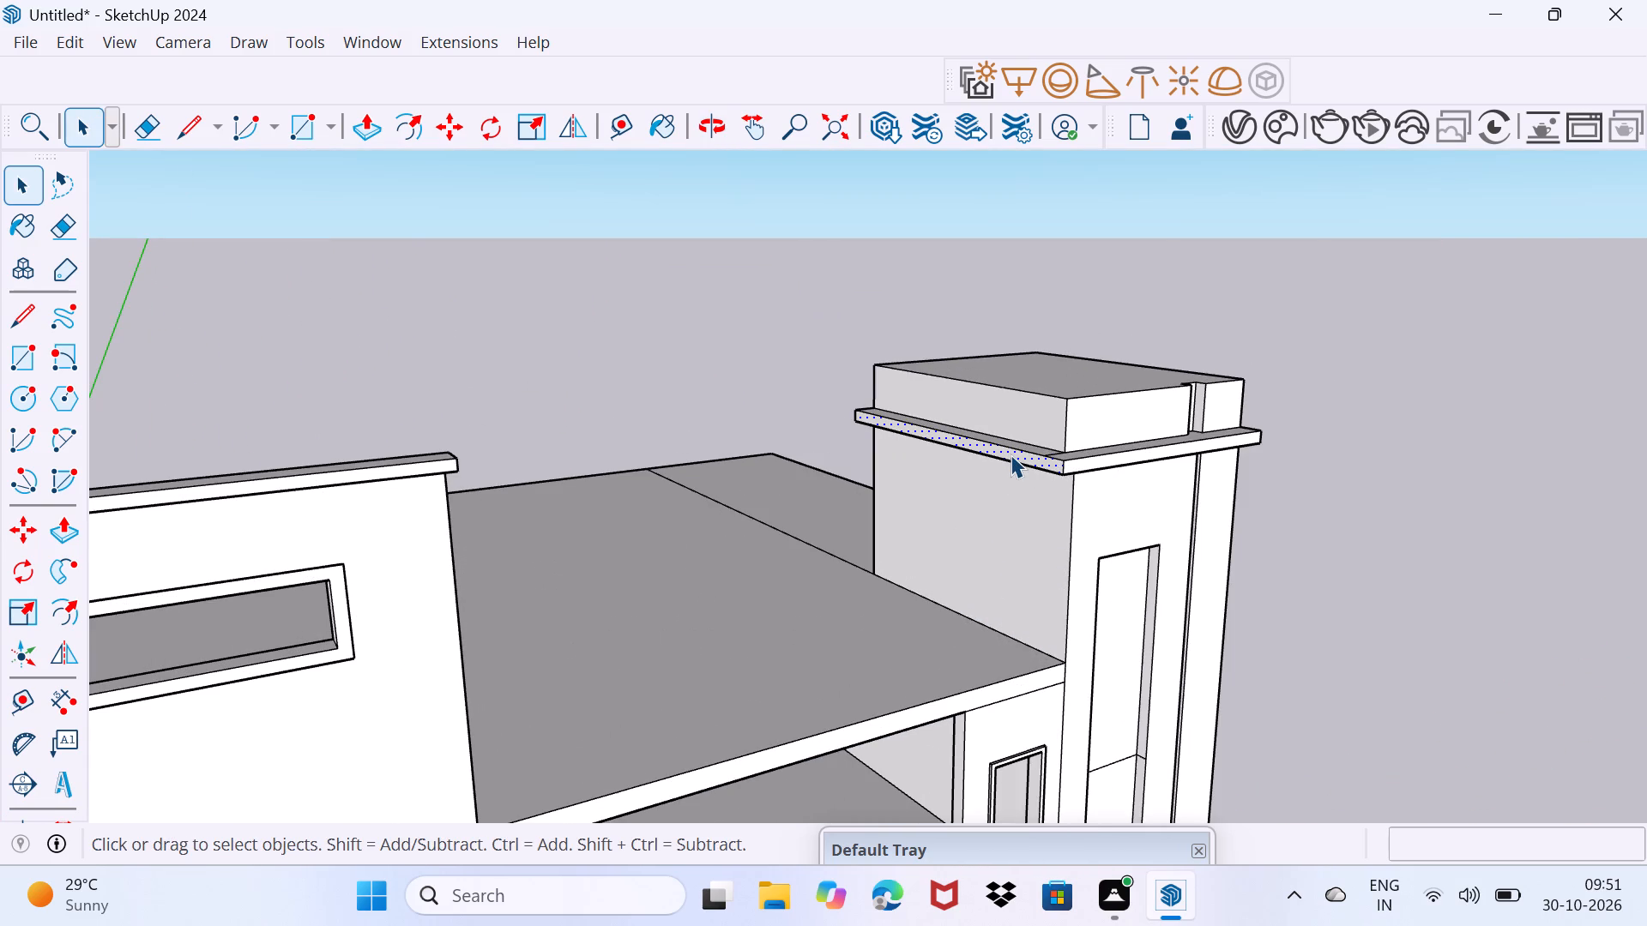
key(p)
click(1011, 454)
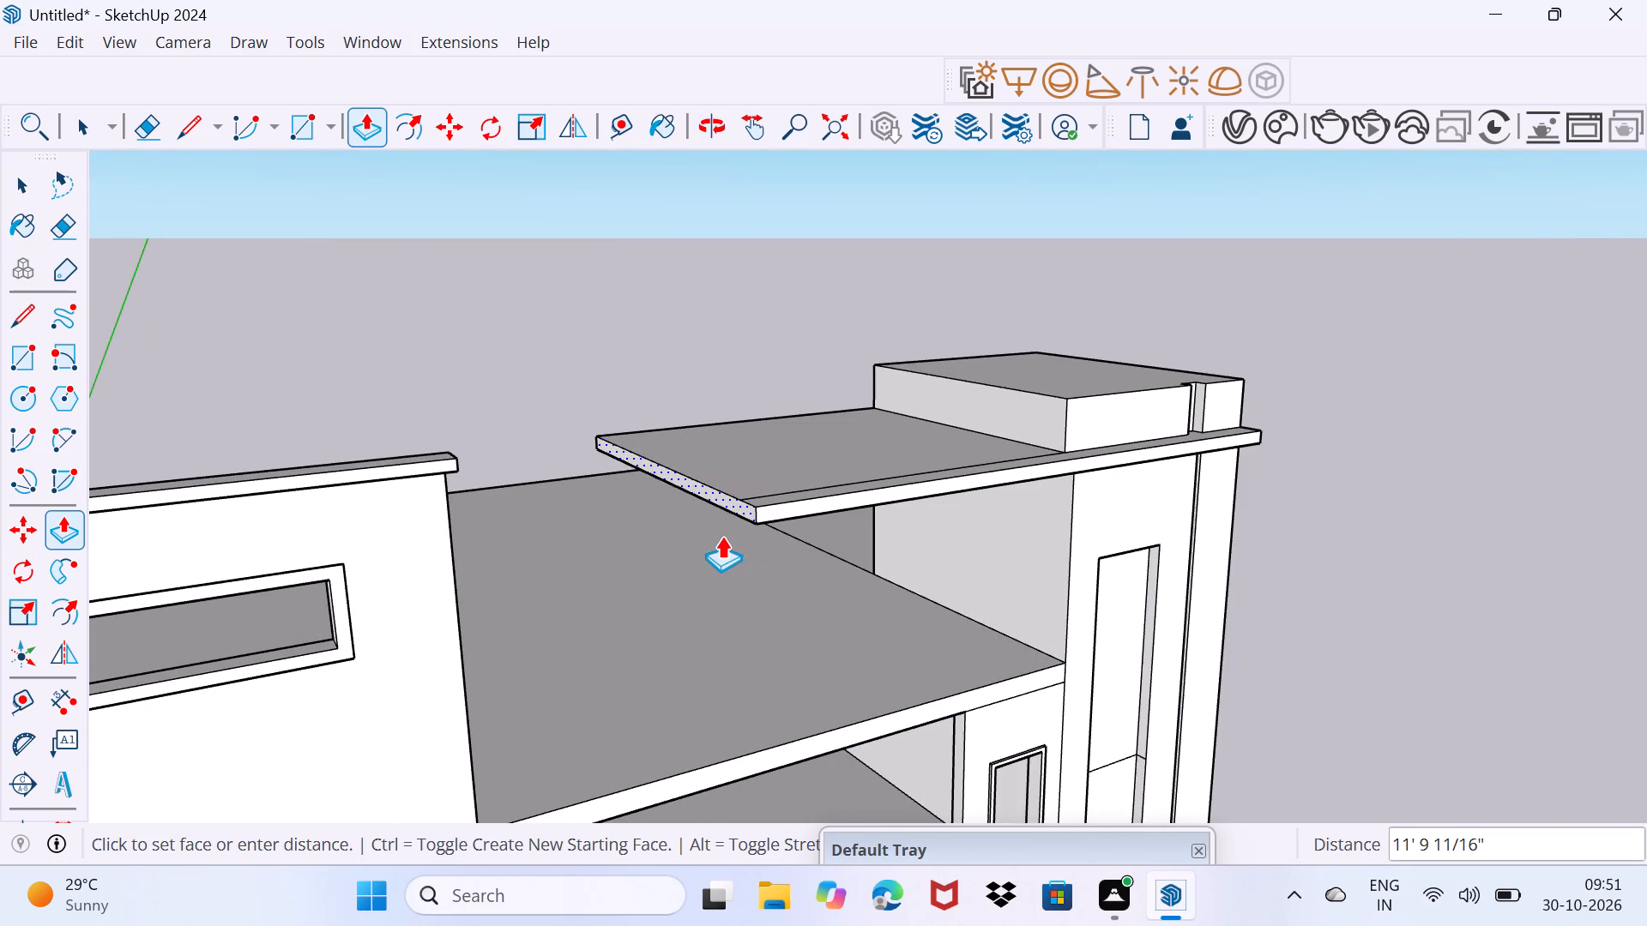
click(723, 617)
key(space)
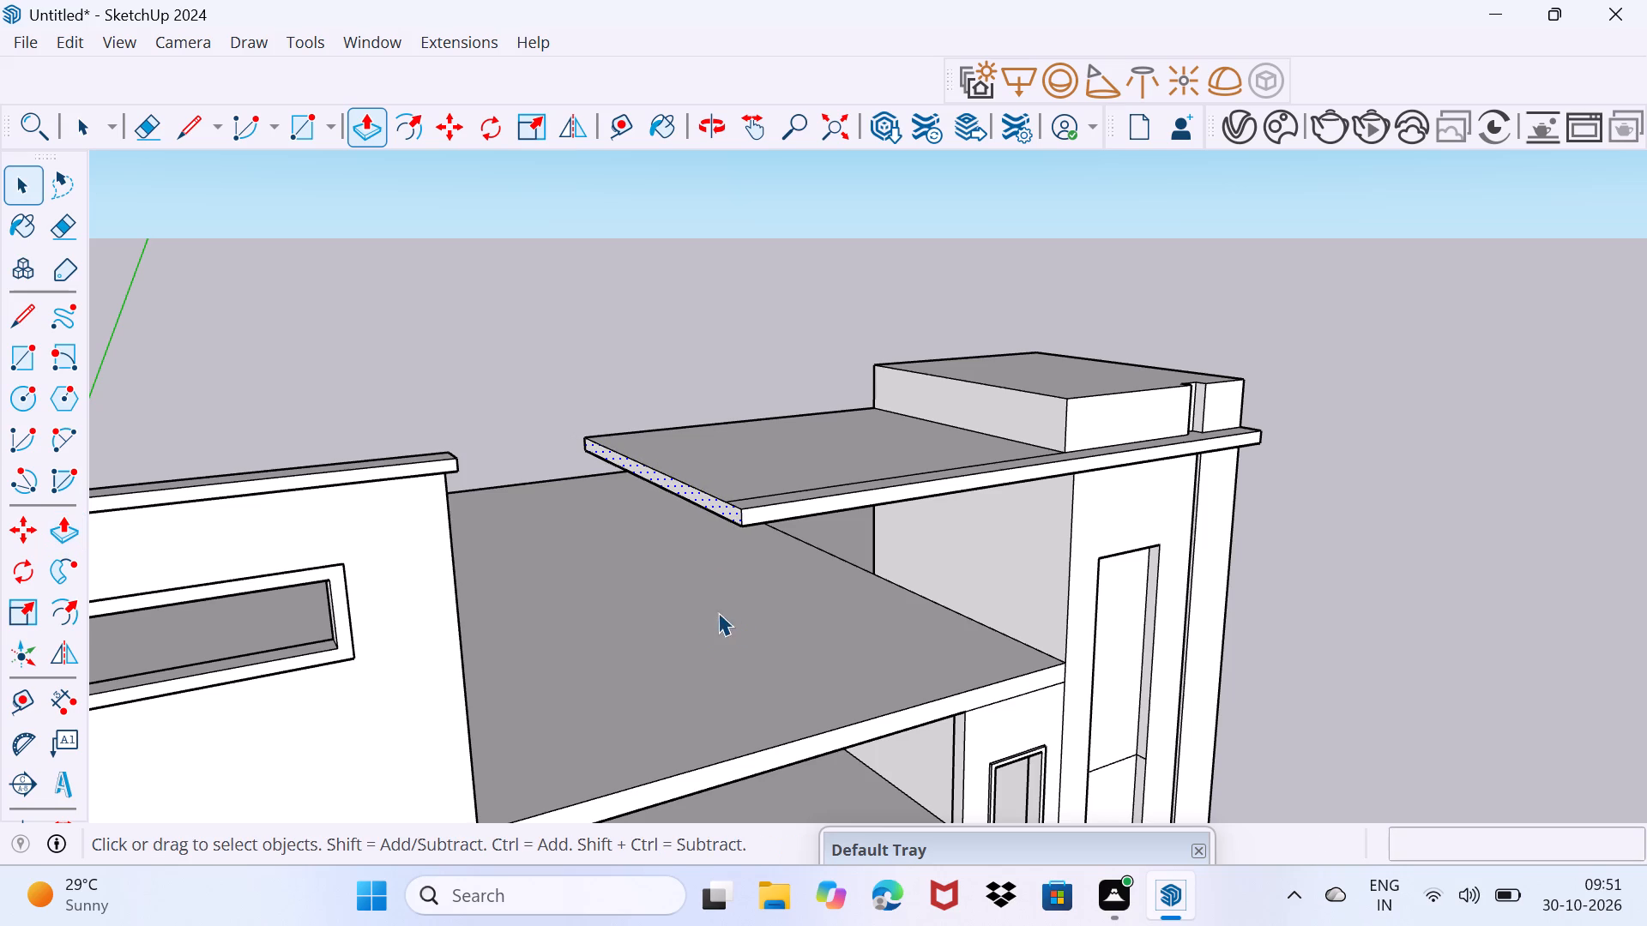
drag(706, 629, 781, 558)
Erase the leftover seam line along the front of the canopy slab's top face.
scroll(760, 472, up, 3)
middle_drag(757, 471, 763, 550)
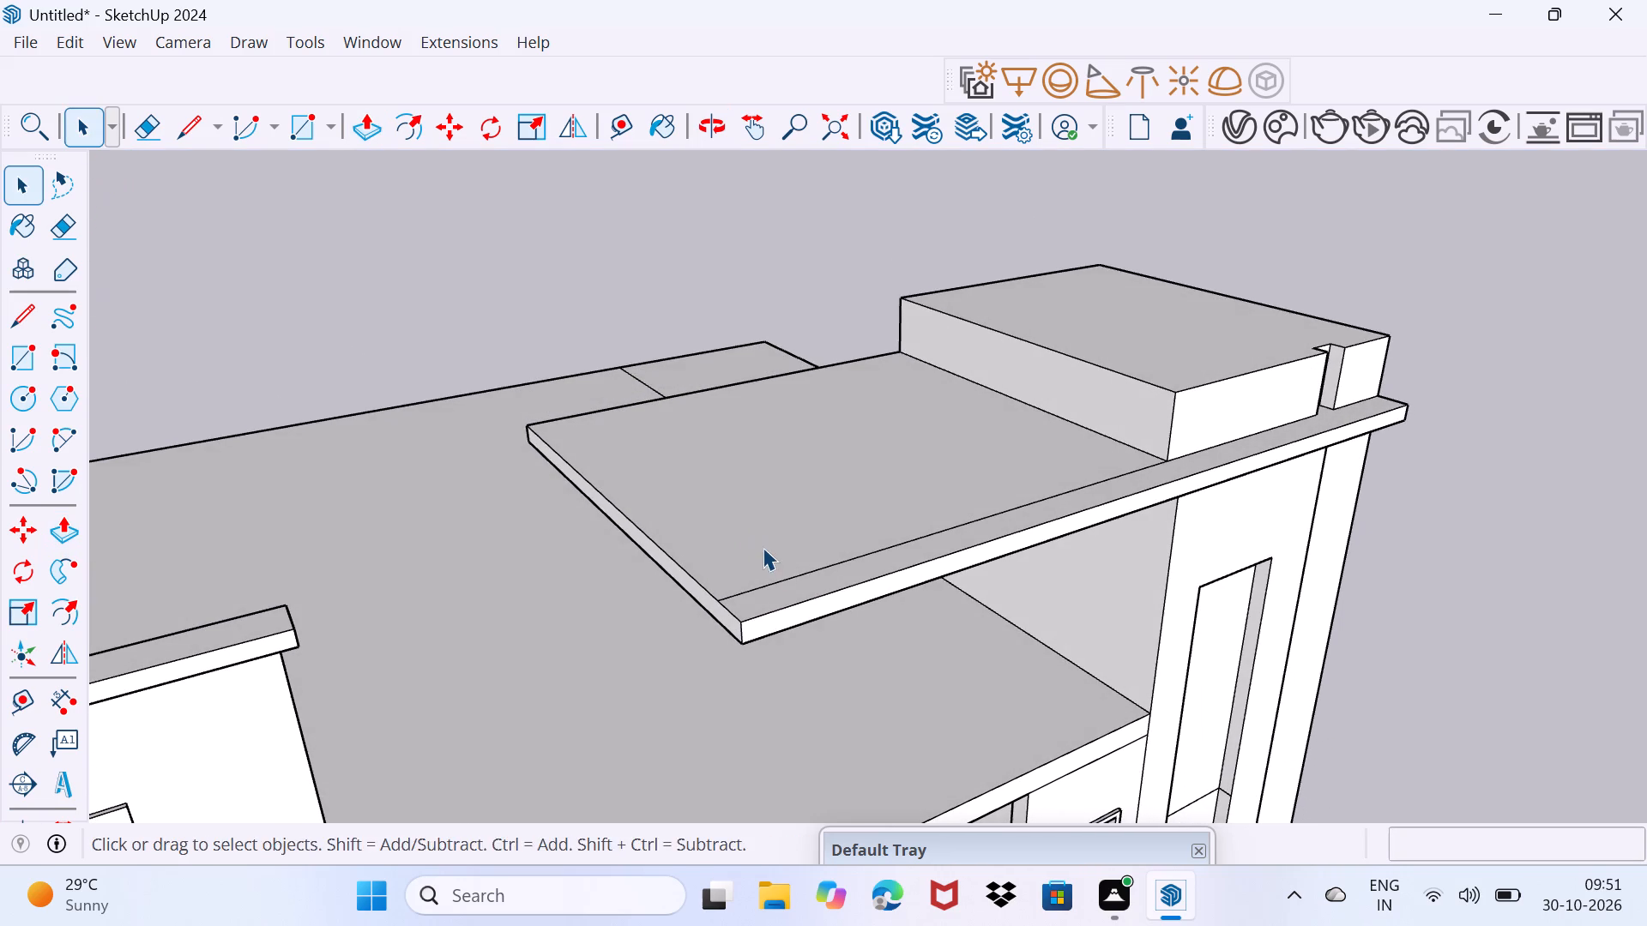
key(e)
click(798, 571)
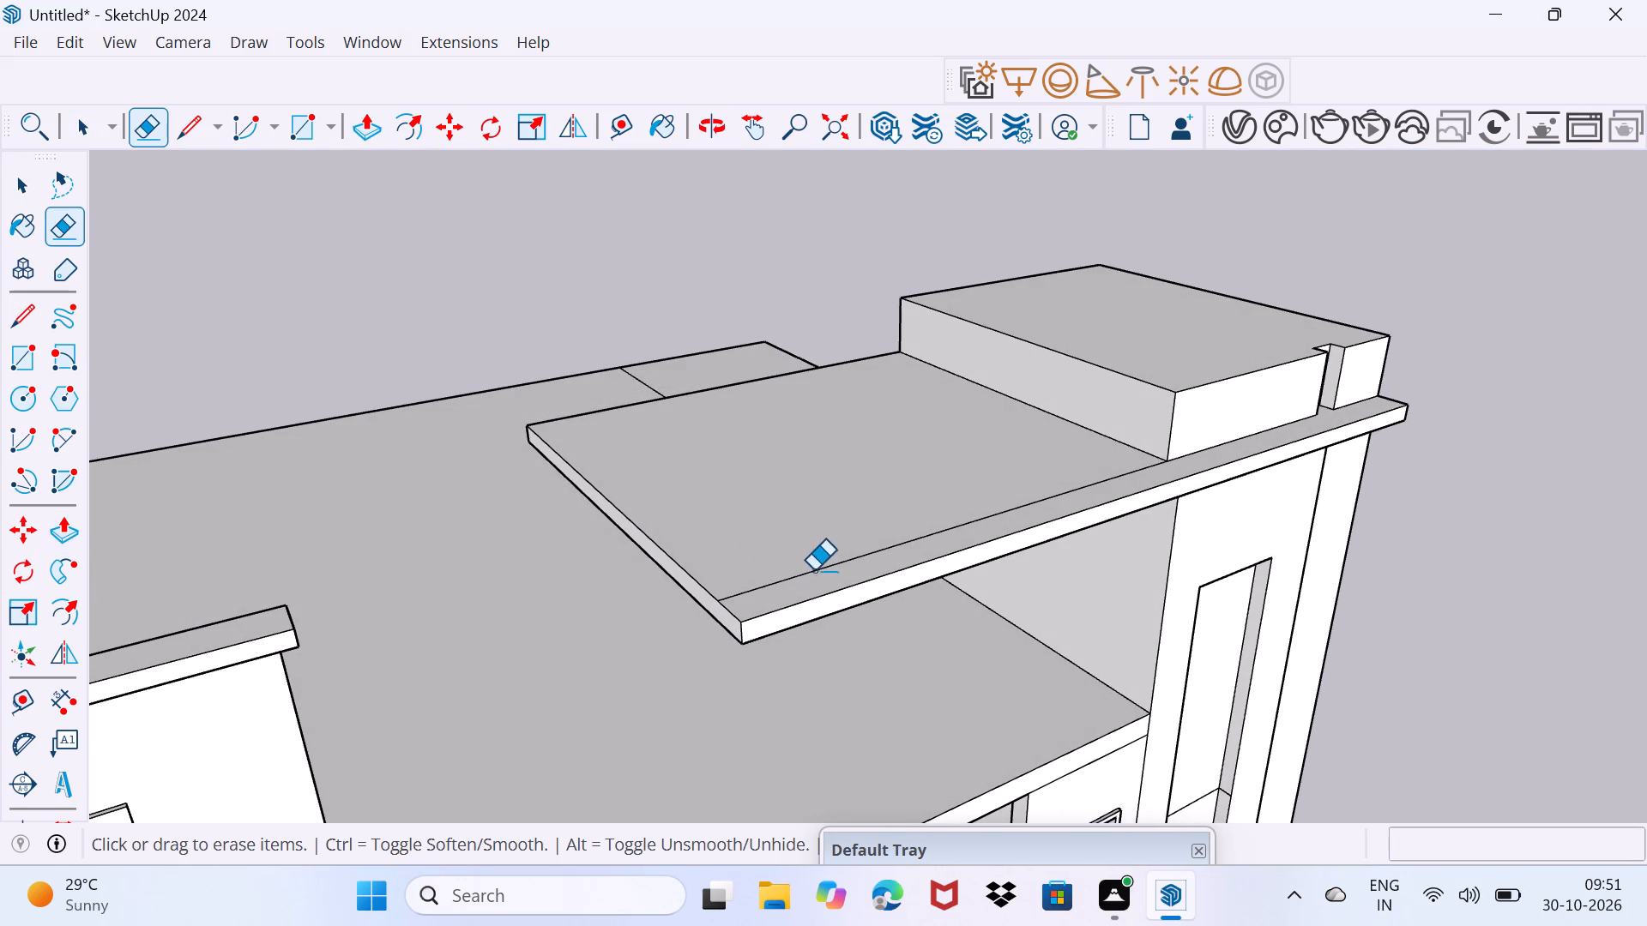
drag(814, 571, 819, 496)
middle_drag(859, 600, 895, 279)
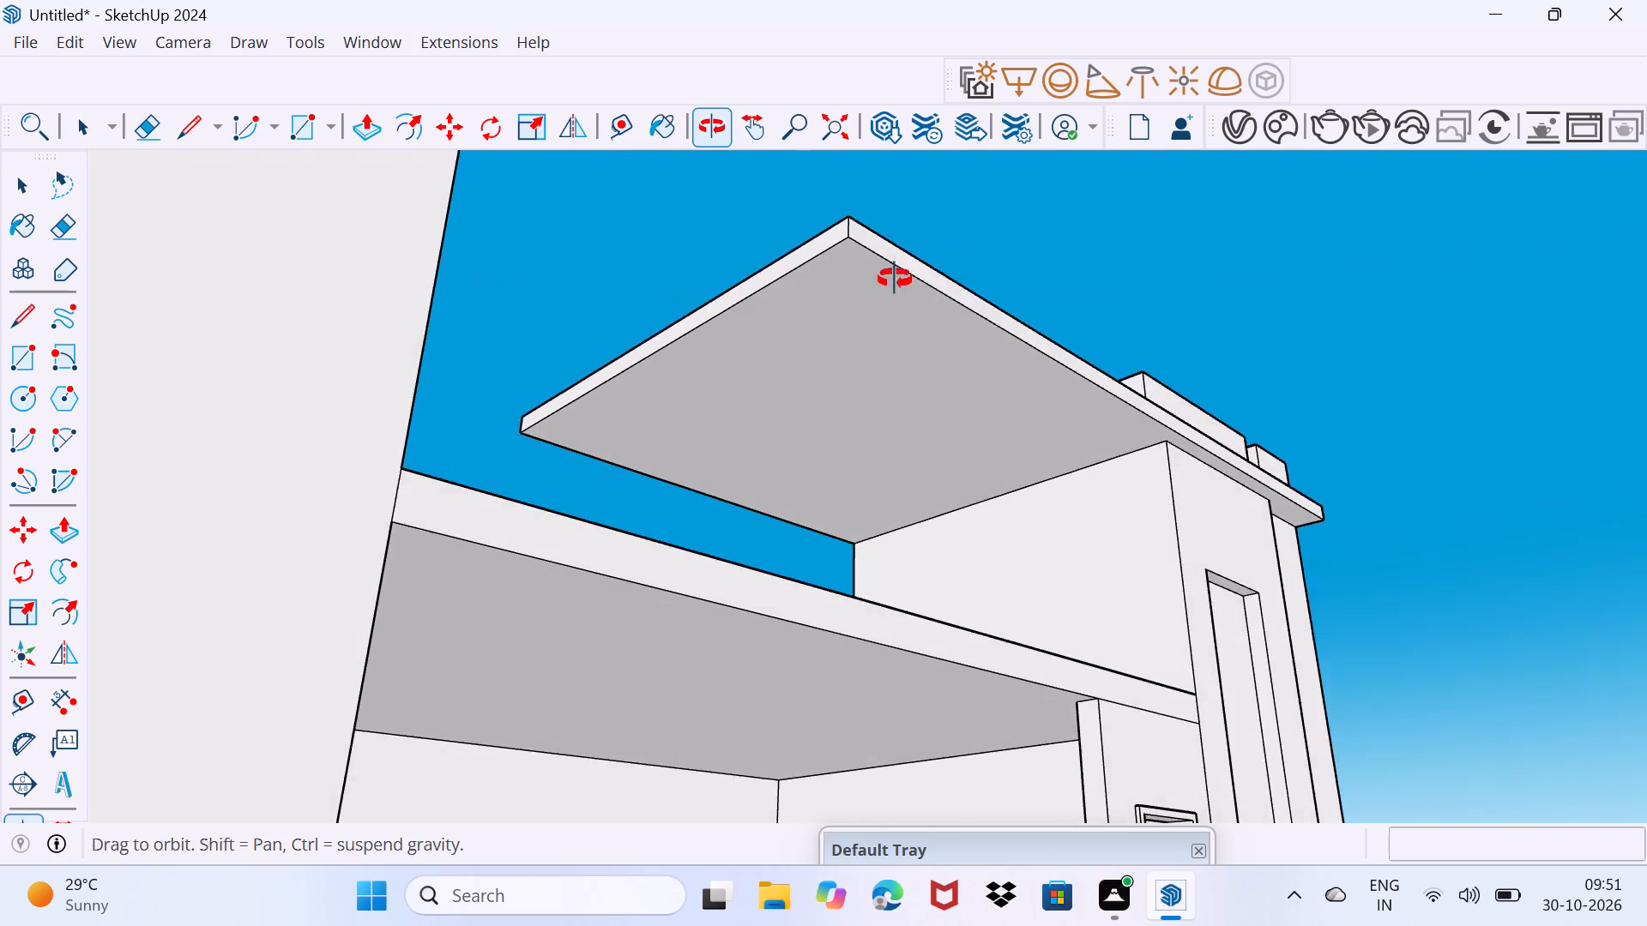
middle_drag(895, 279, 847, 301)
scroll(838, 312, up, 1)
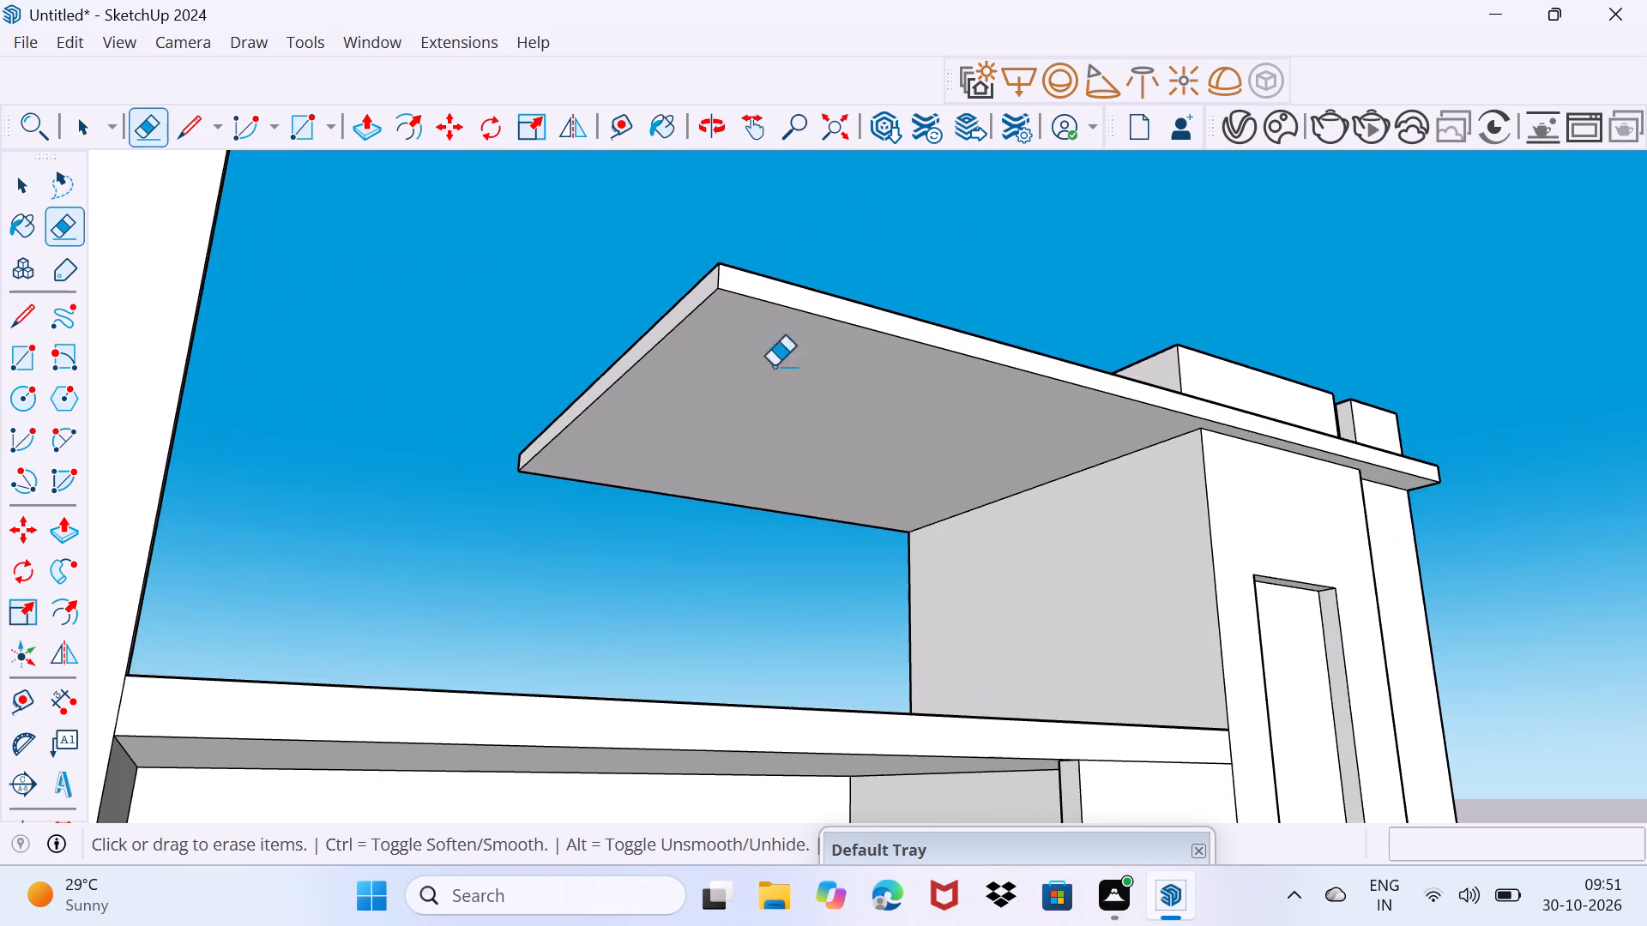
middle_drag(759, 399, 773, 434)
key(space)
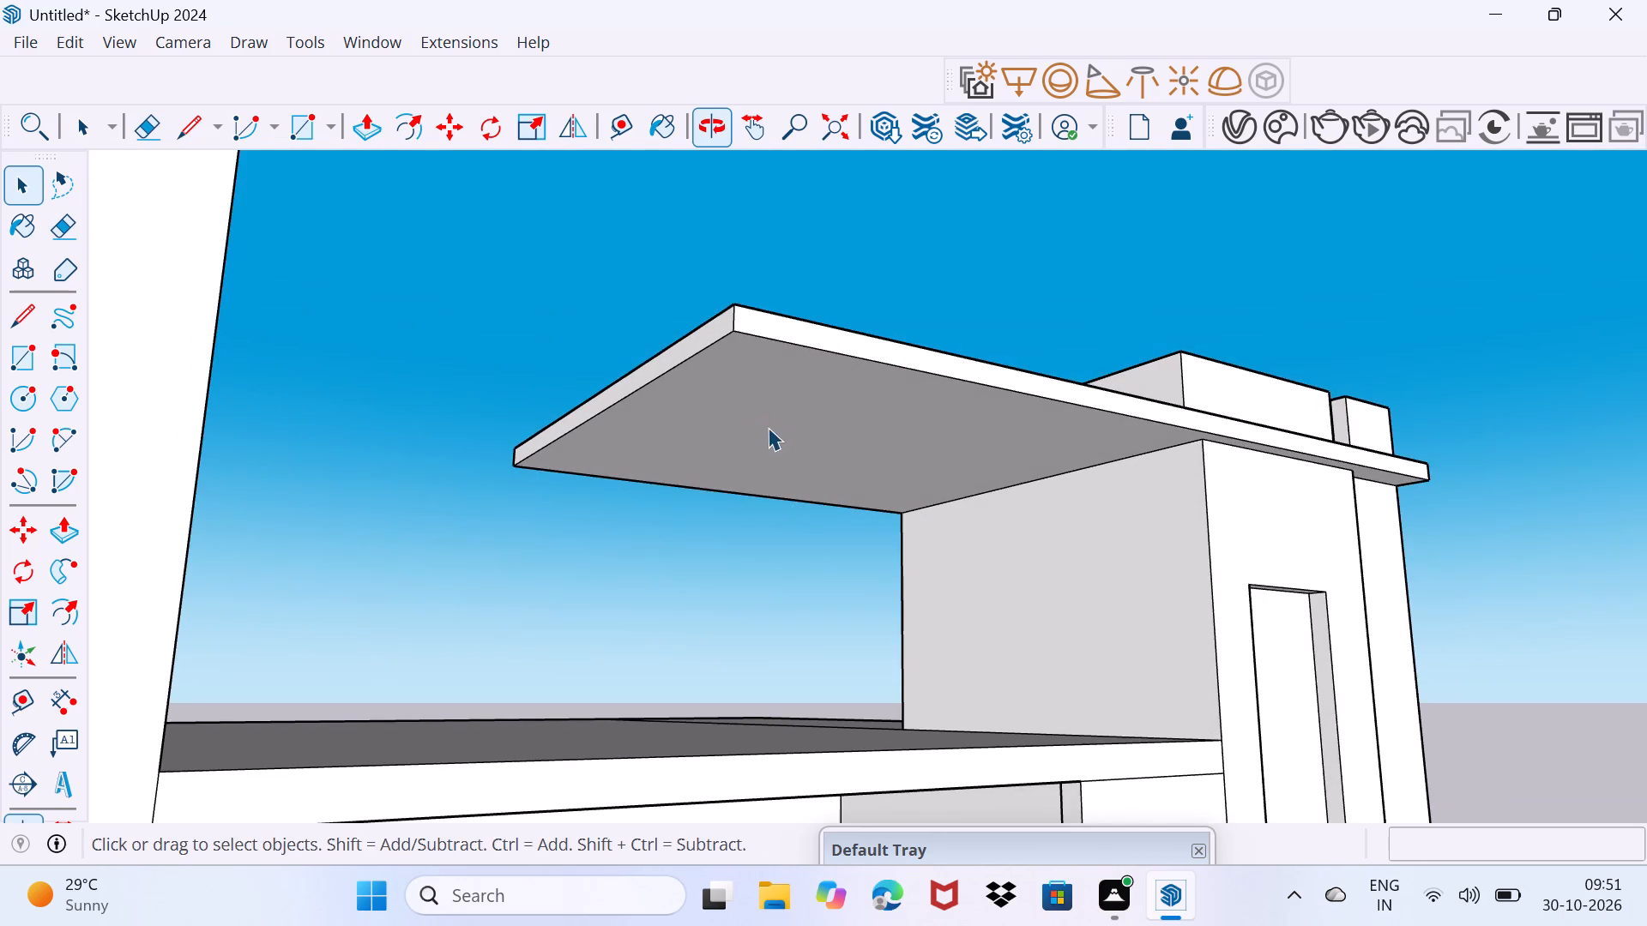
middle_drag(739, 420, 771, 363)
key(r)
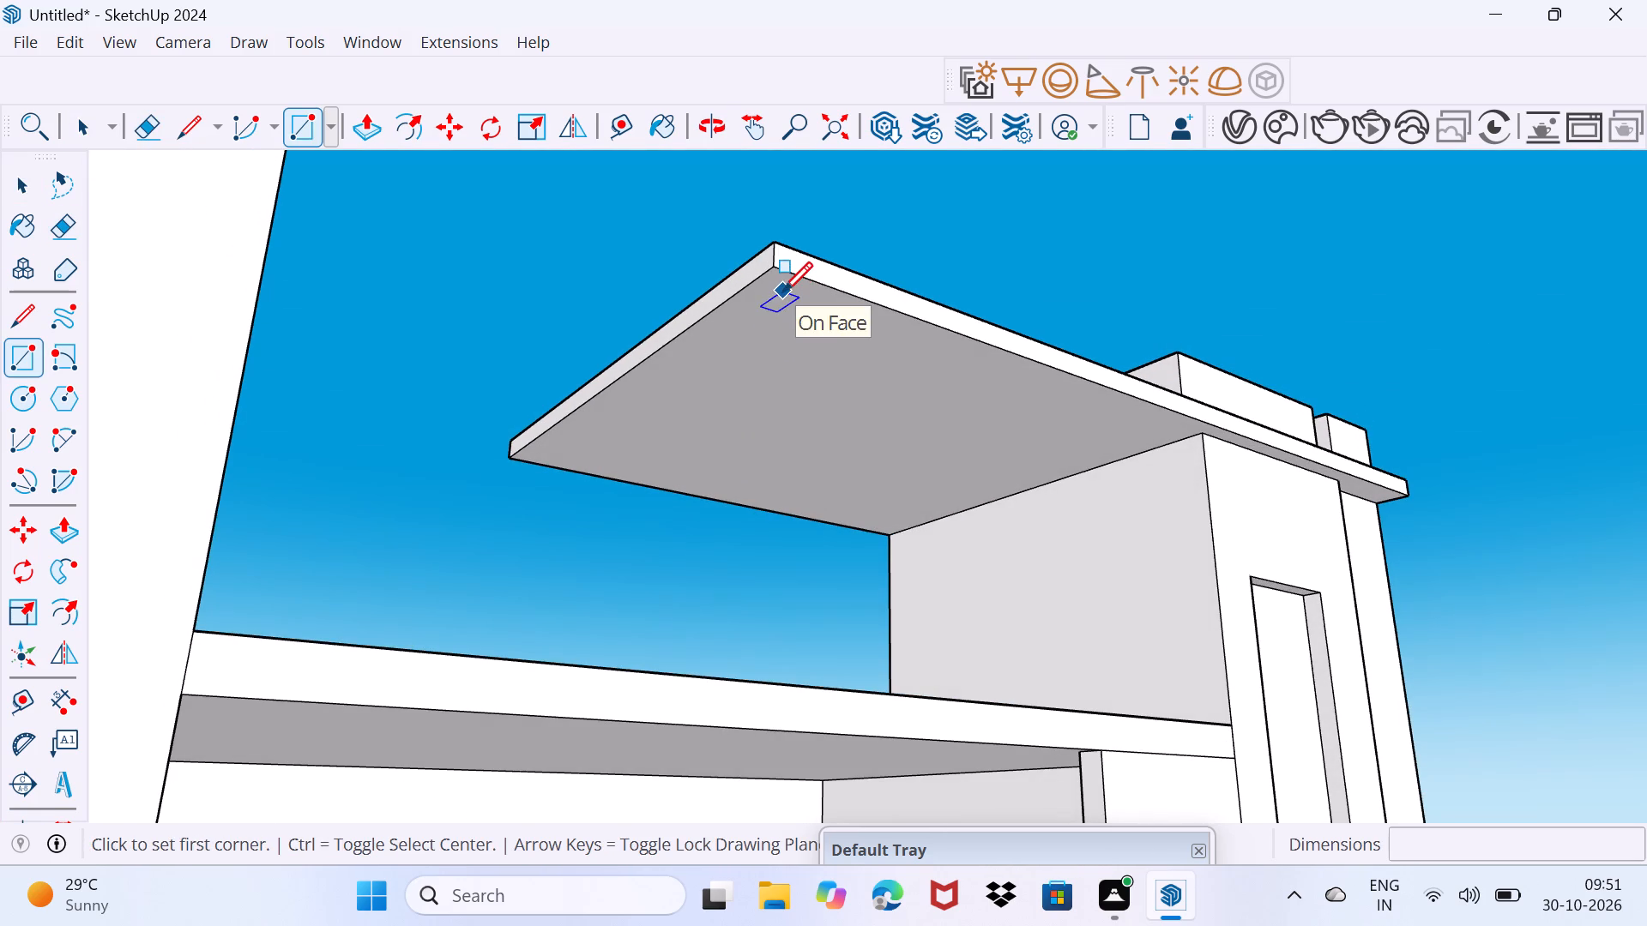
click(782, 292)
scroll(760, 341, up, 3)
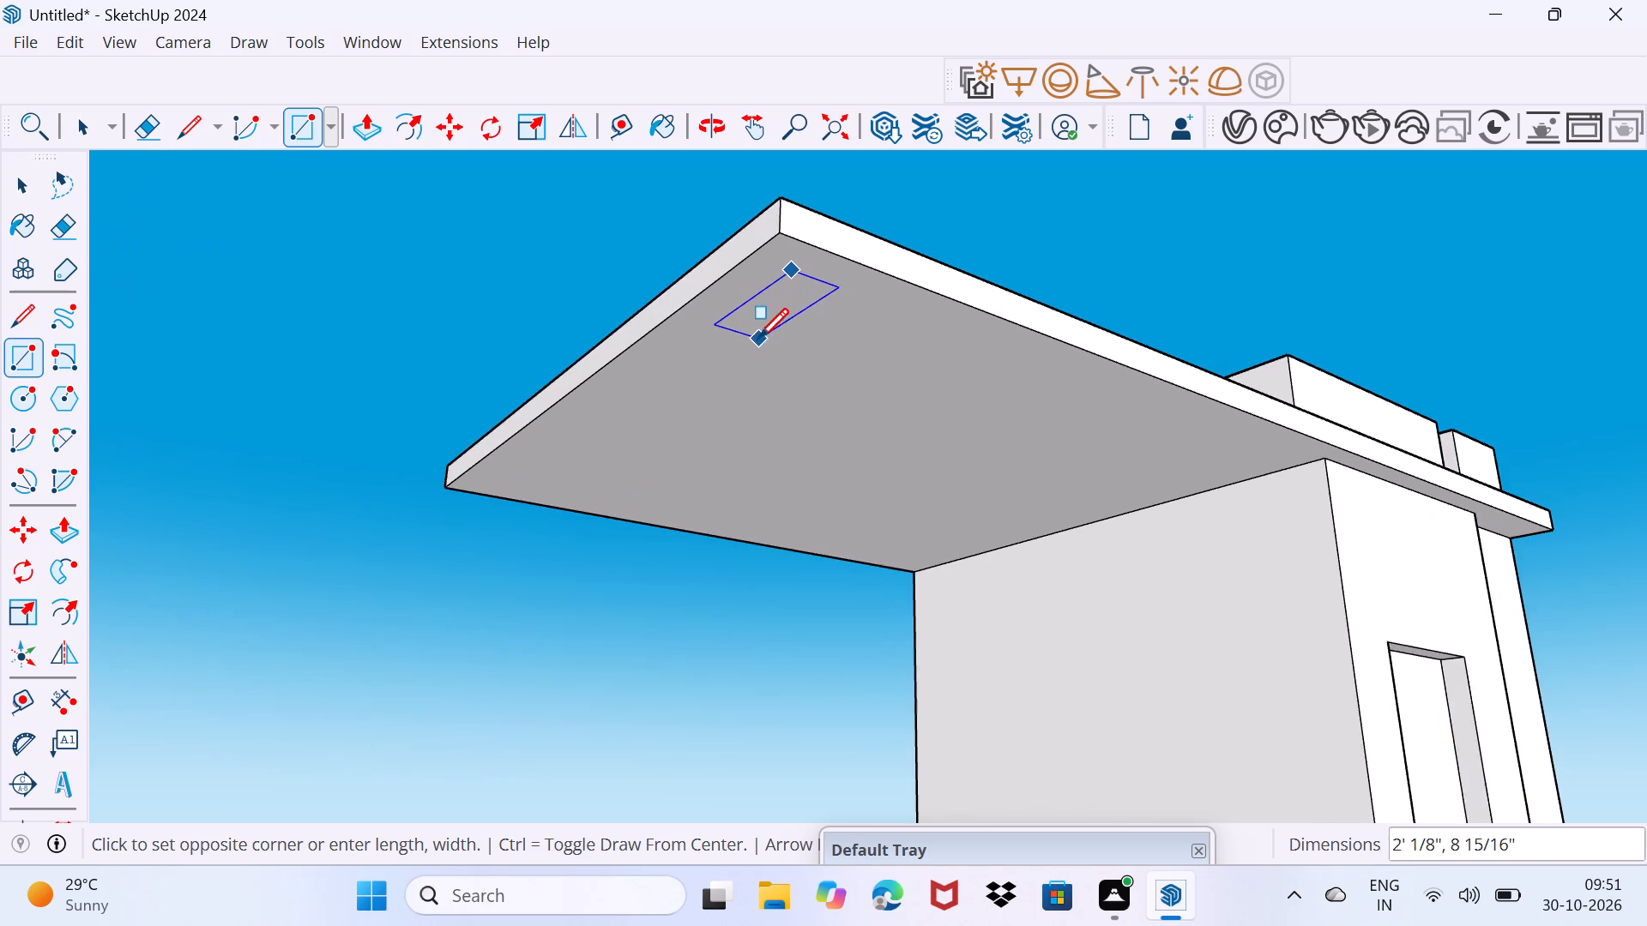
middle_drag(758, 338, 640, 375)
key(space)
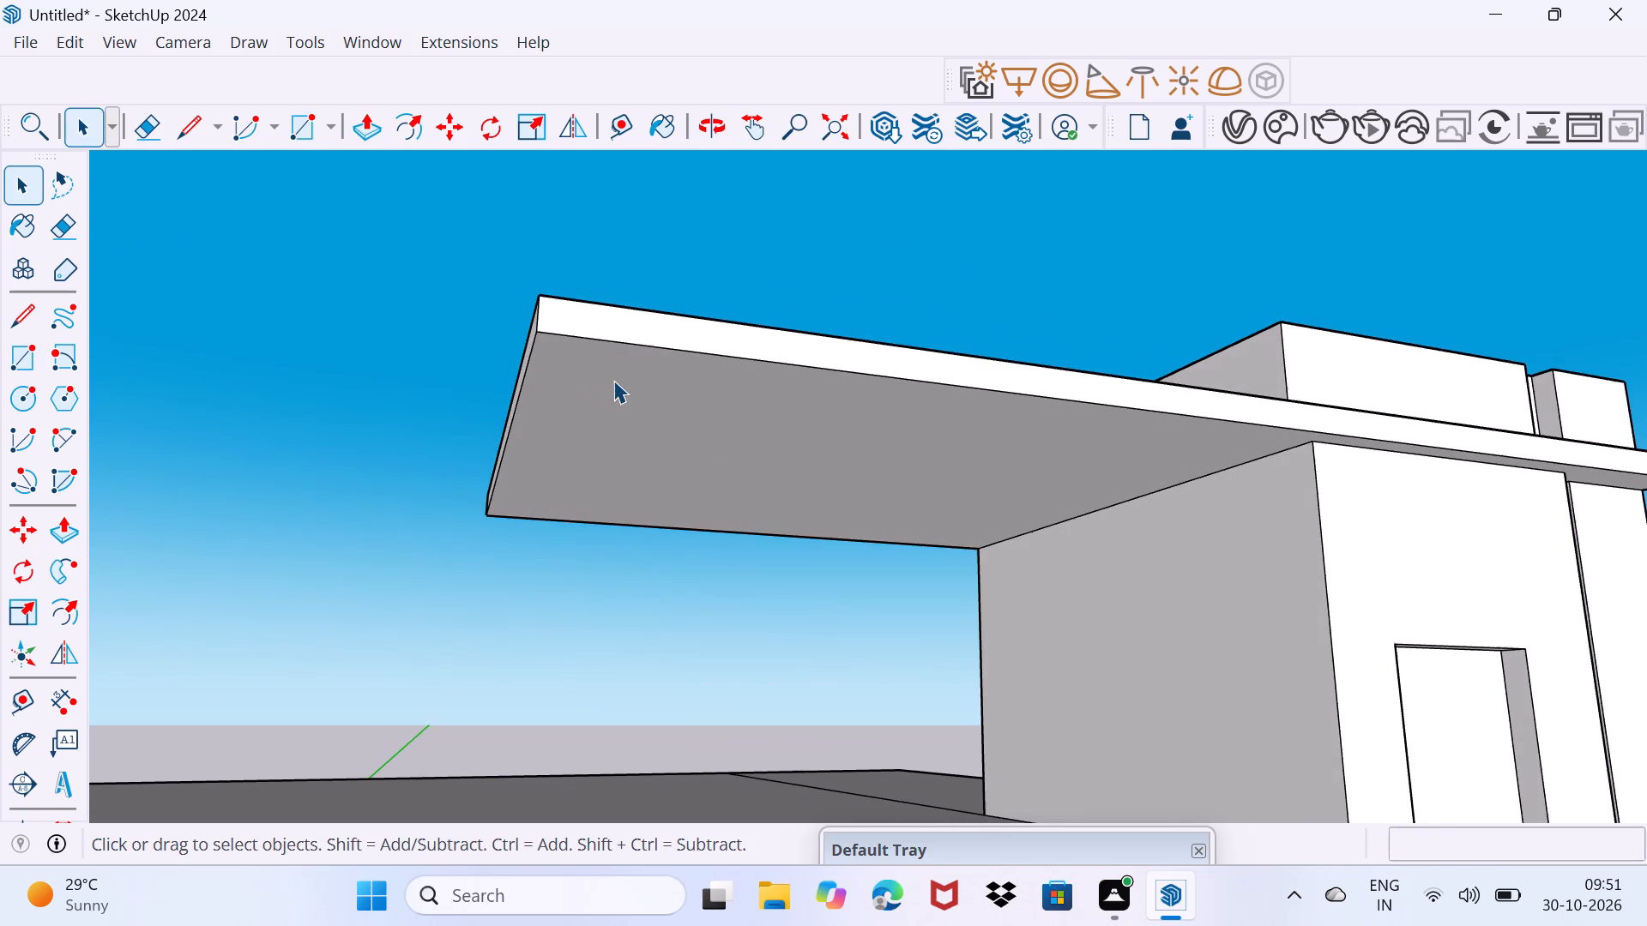
Draw a rectangle about 1' 3" by 1' 6" on the roof terrace beneath the canopy's front outer corner.
scroll(612, 381, down, 7)
middle_drag(601, 406, 552, 544)
scroll(565, 599, up, 3)
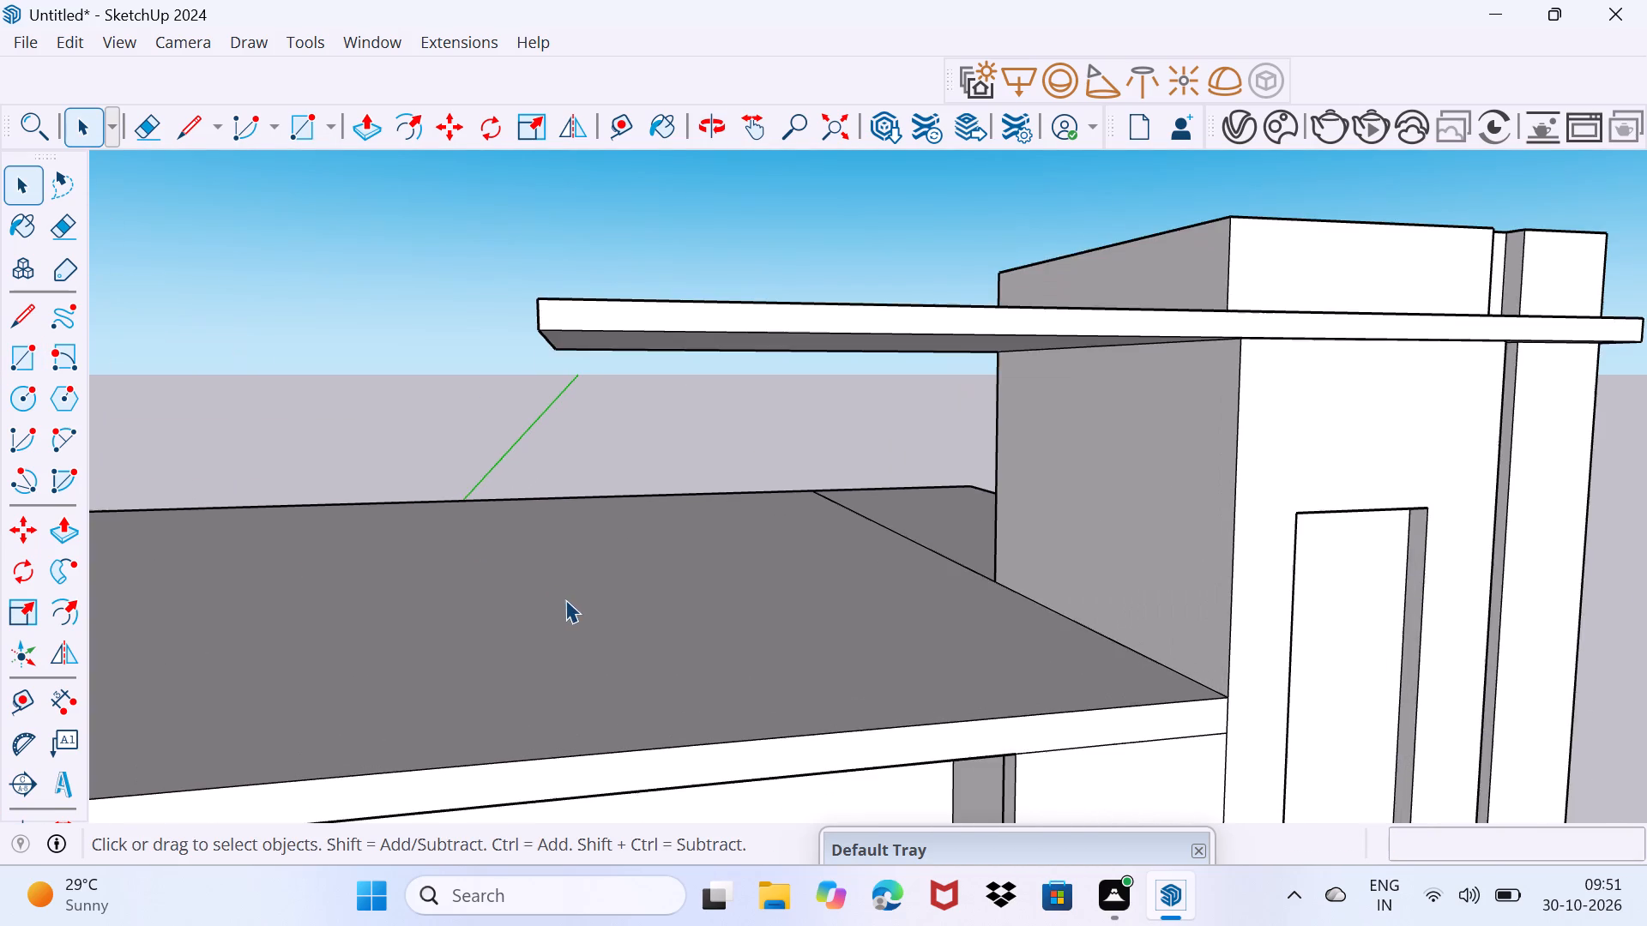
middle_drag(570, 623, 572, 622)
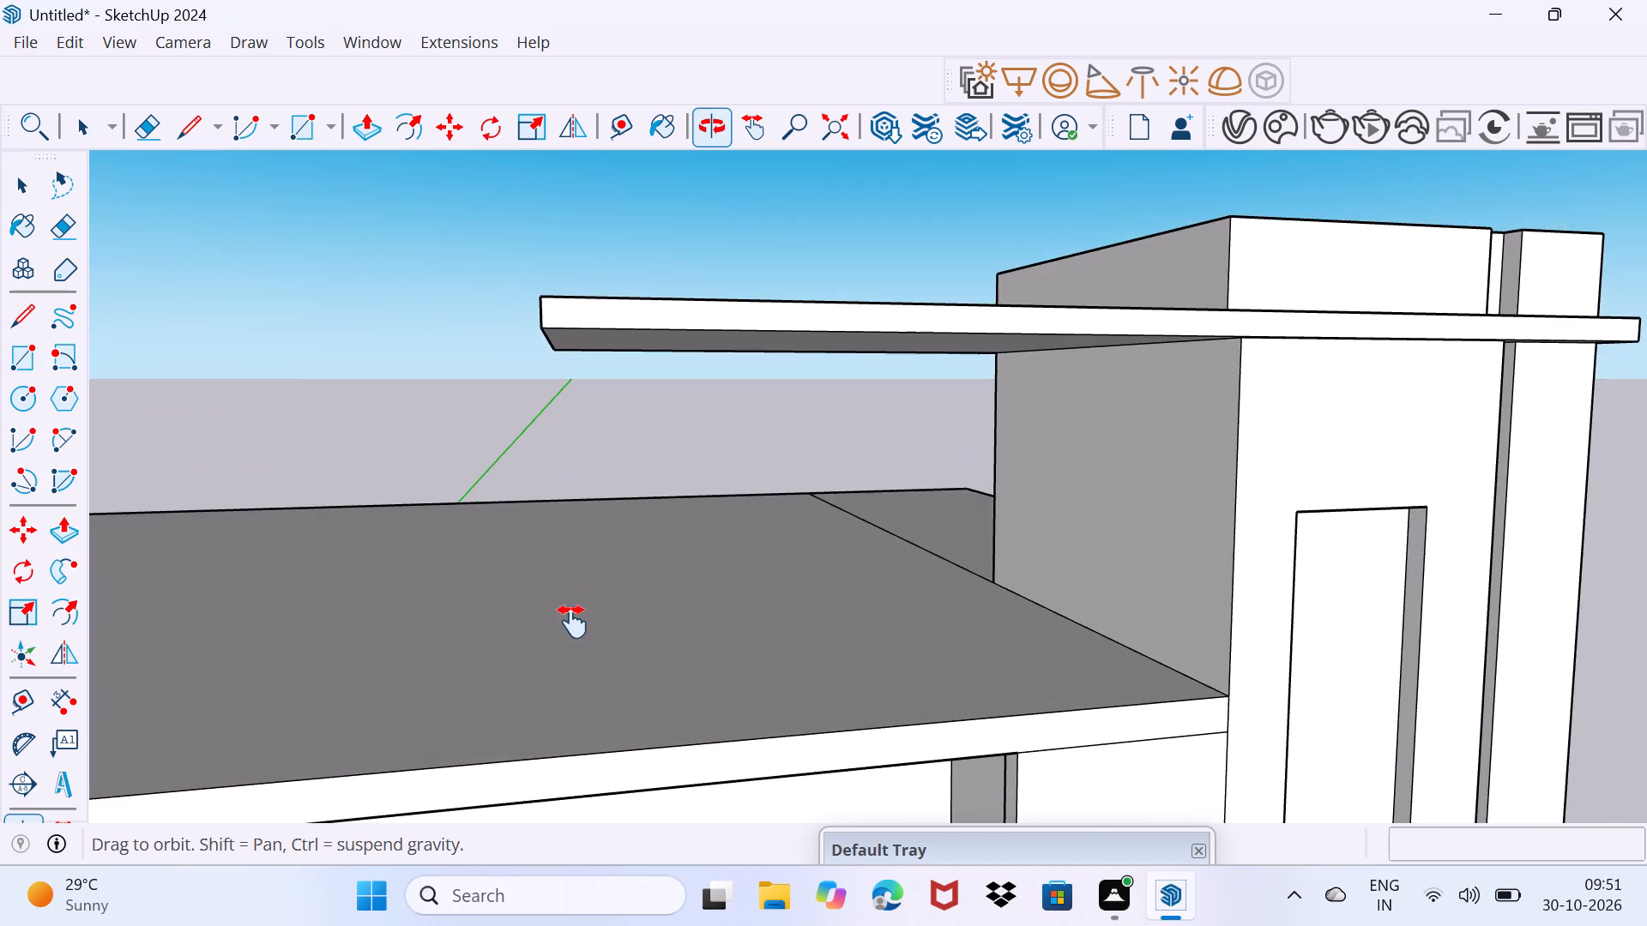
middle_drag(572, 622, 574, 582)
middle_drag(576, 621, 579, 652)
key(r)
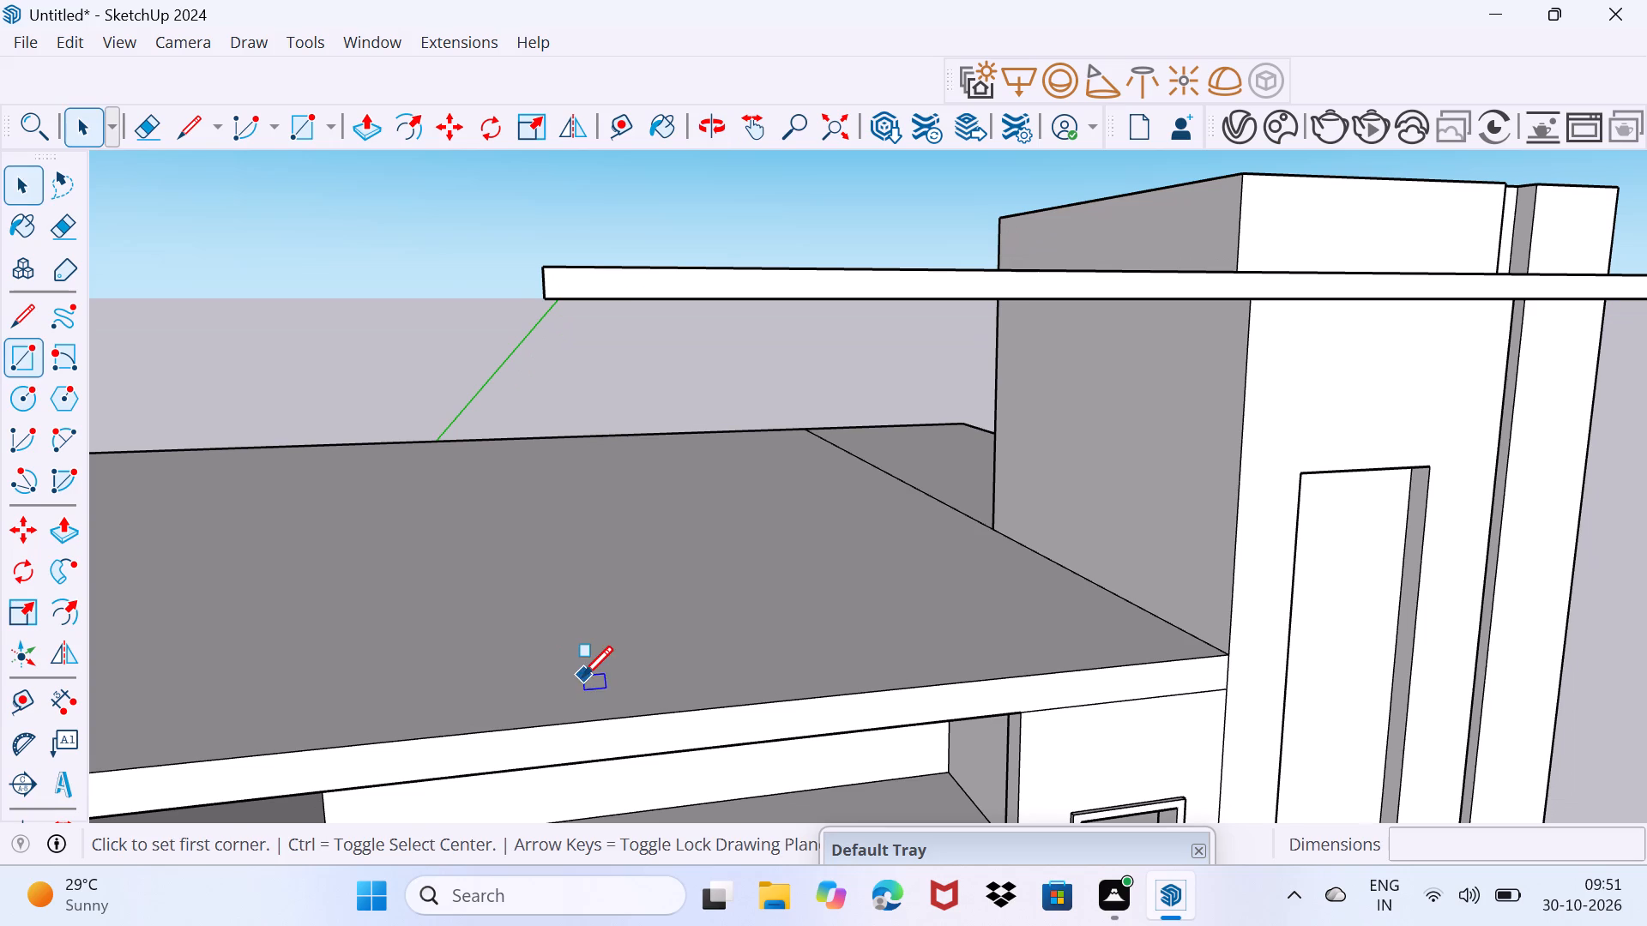
click(564, 654)
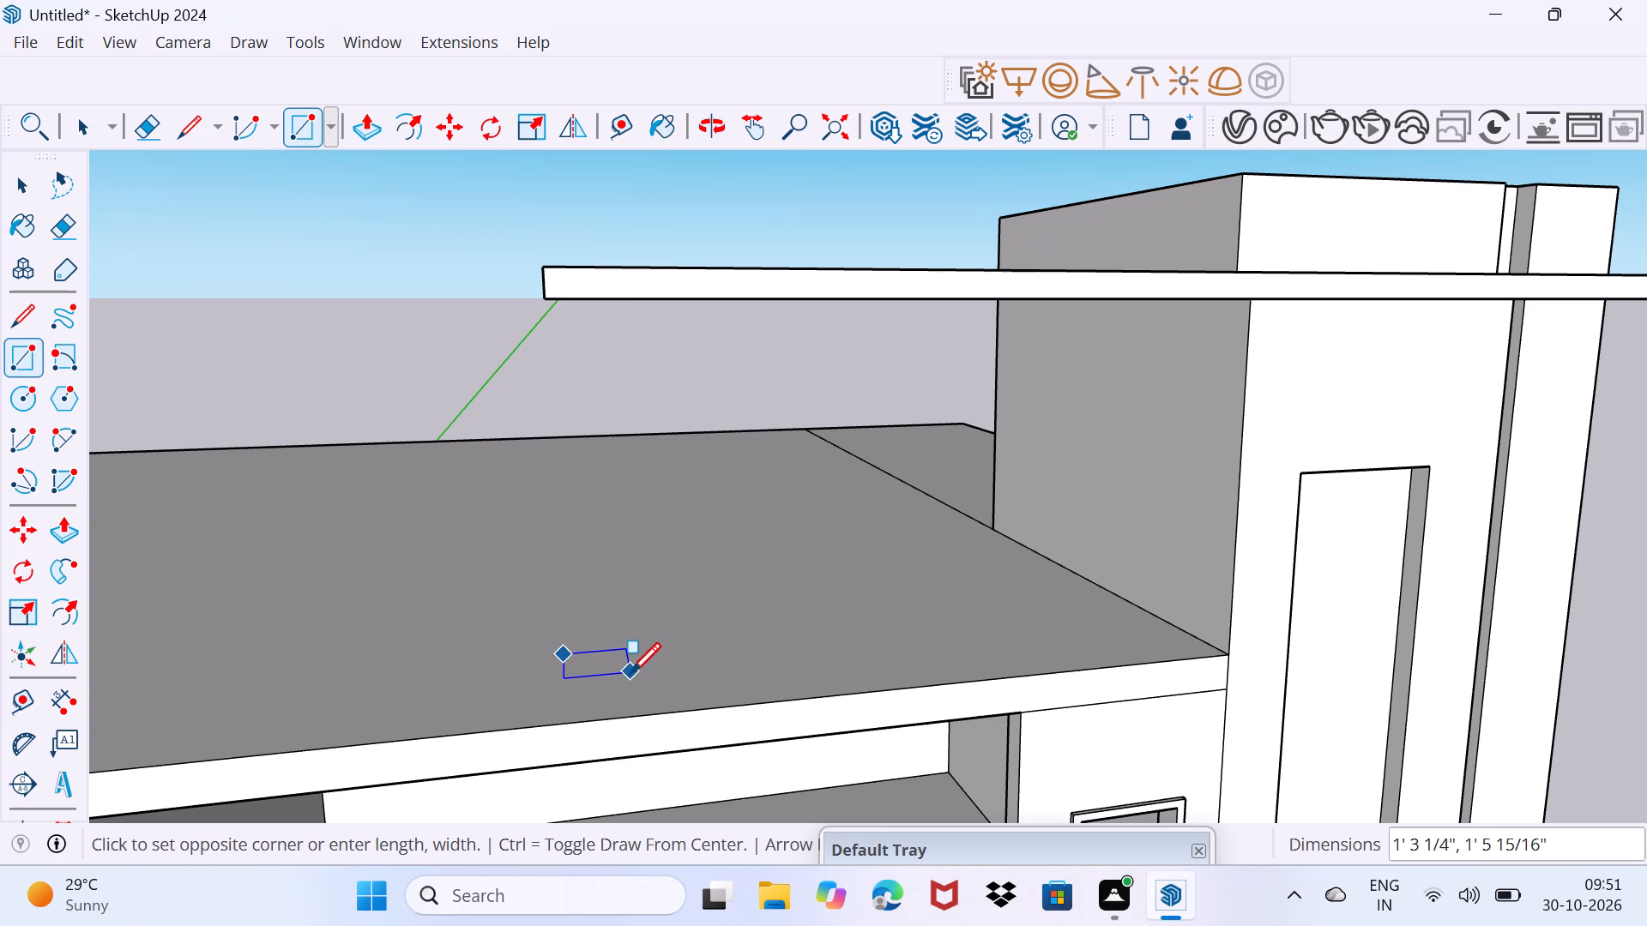
click(630, 672)
Push/Pull the rectangle about 7' 3 9/16" up to the canopy's underside as a support column.
key(space)
click(601, 669)
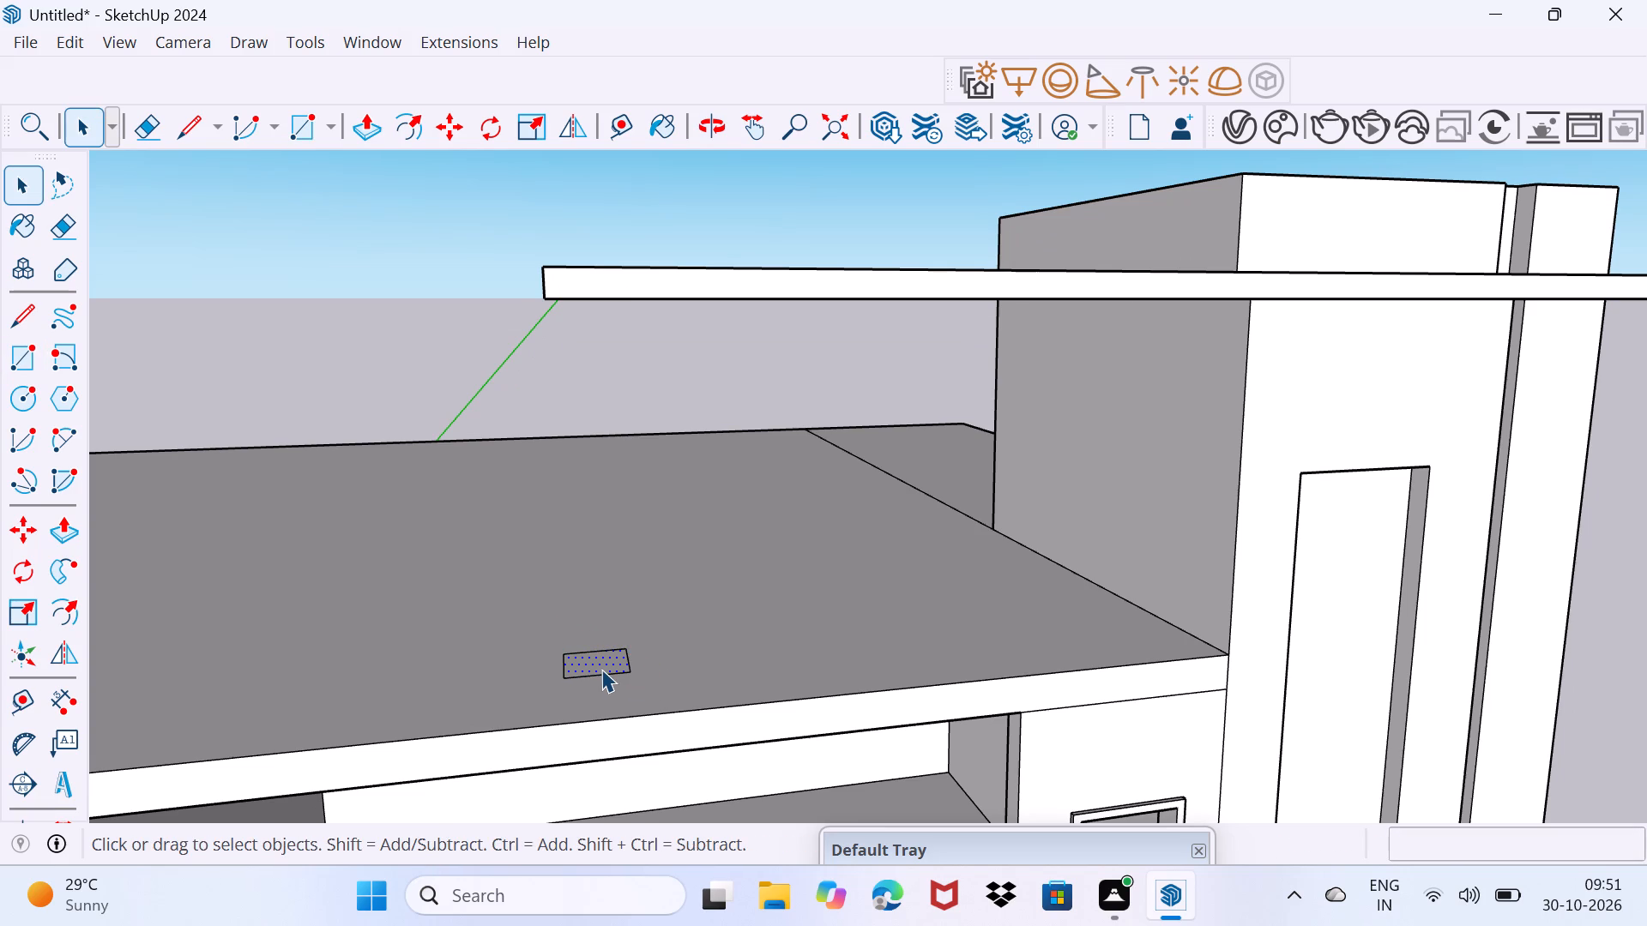
key(p)
click(601, 668)
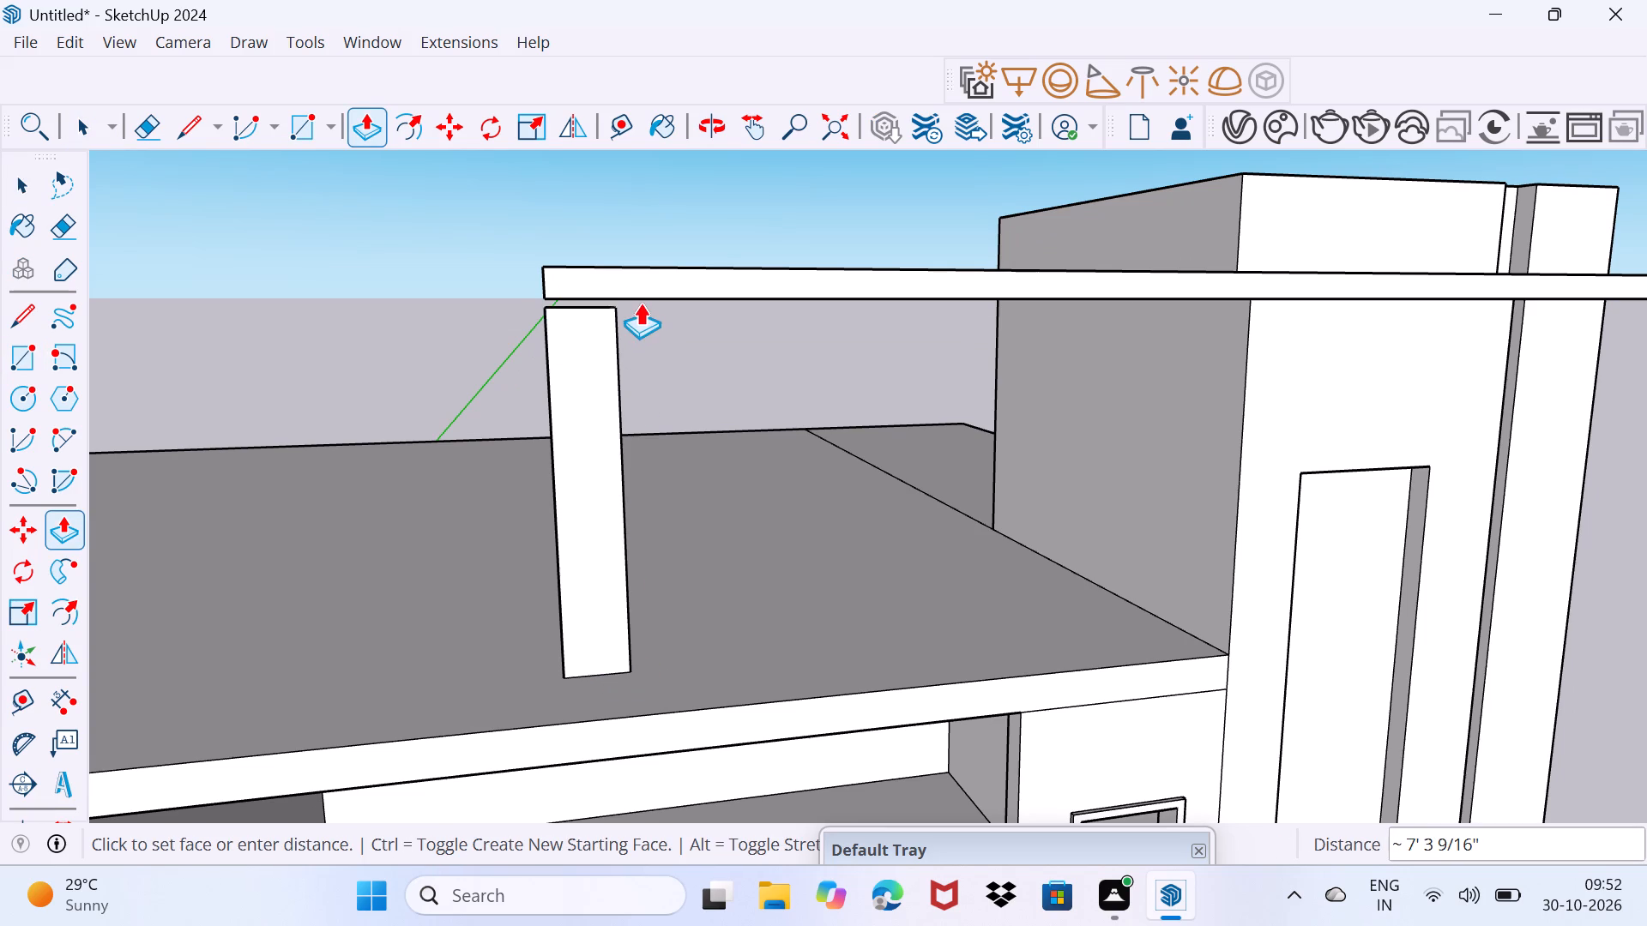
click(642, 292)
Slim the column by pushing its outer end face in about 5" and its rear-facing side about 9".
middle_drag(594, 322, 721, 361)
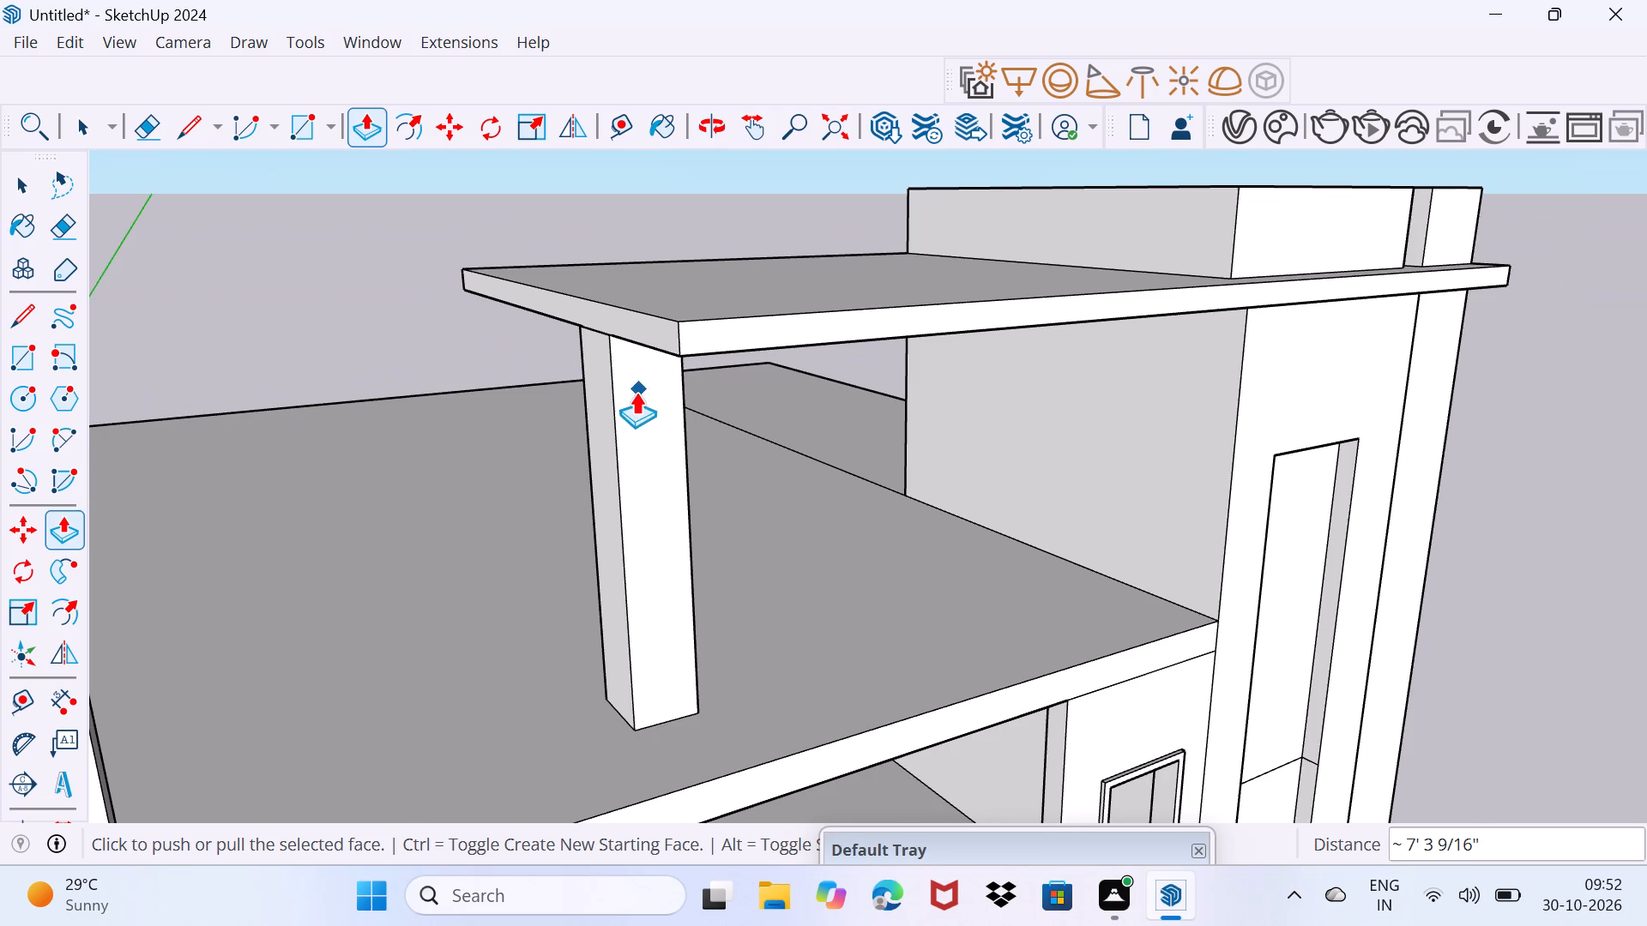
scroll(636, 392, up, 2)
middle_drag(619, 414, 744, 397)
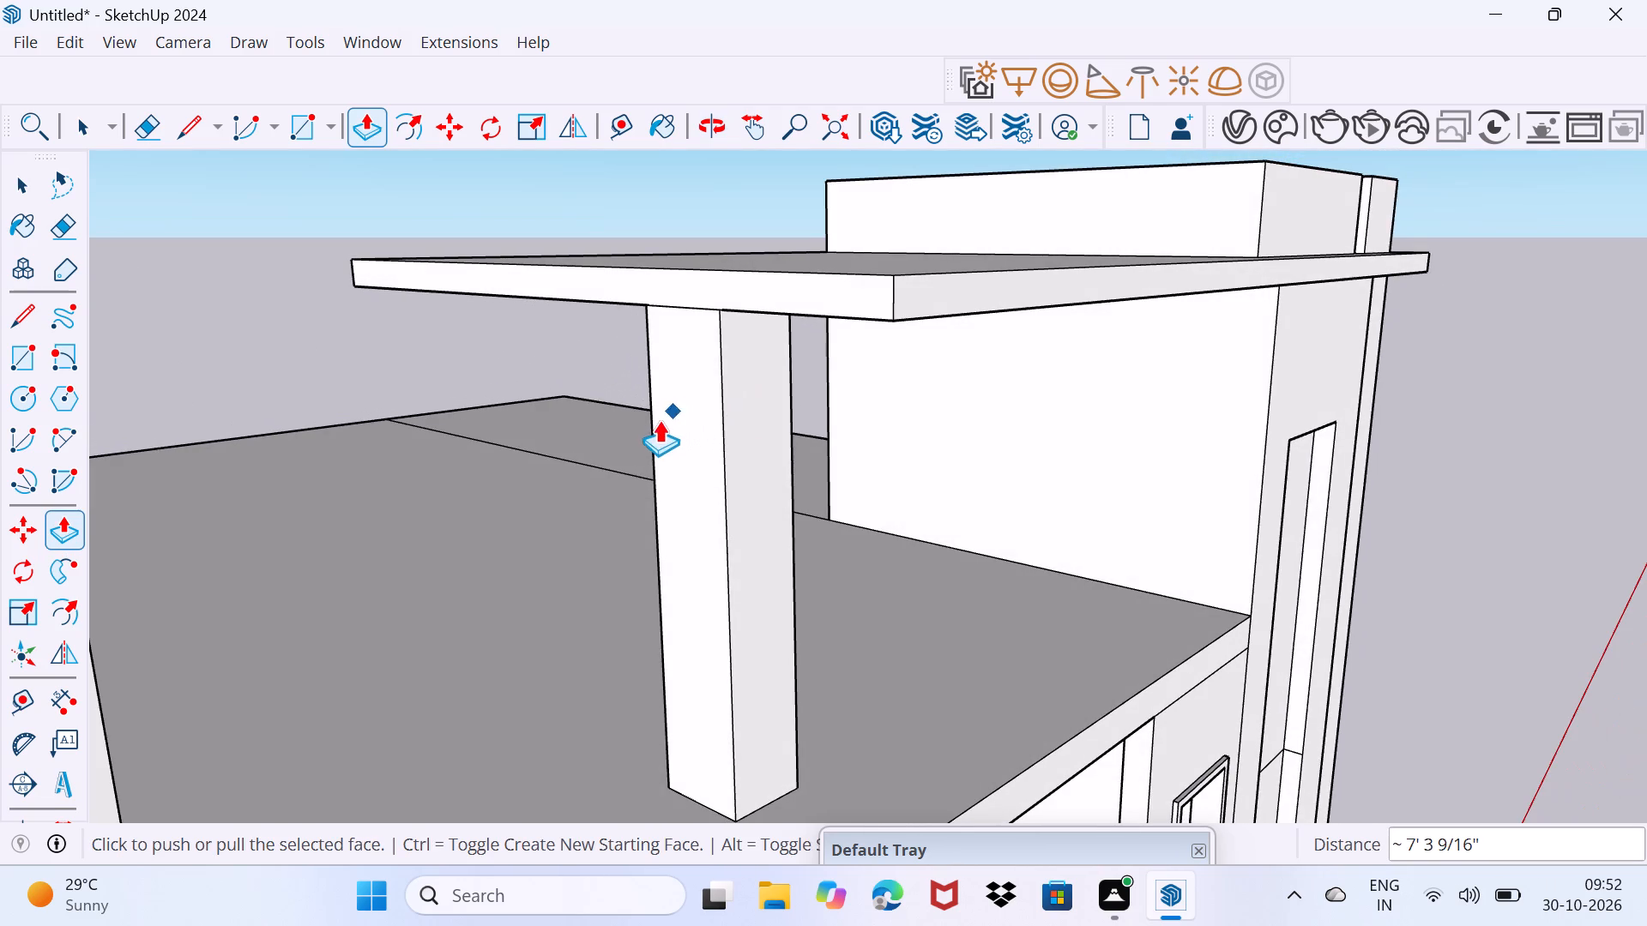
click(670, 425)
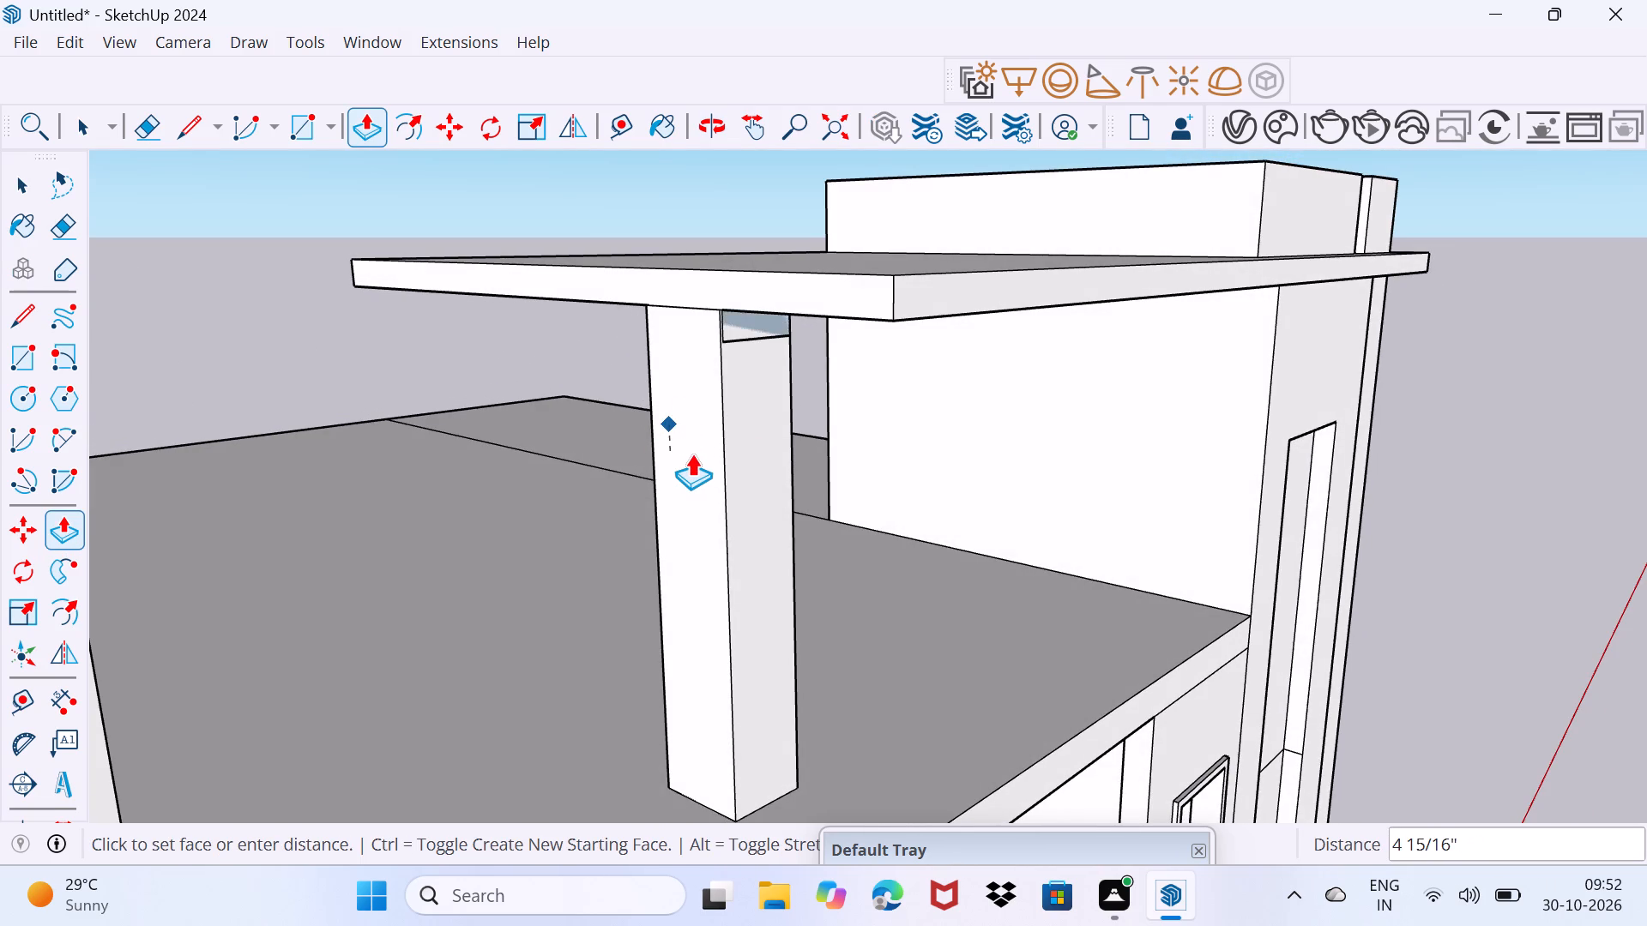
key(Escape)
click(685, 482)
click(708, 476)
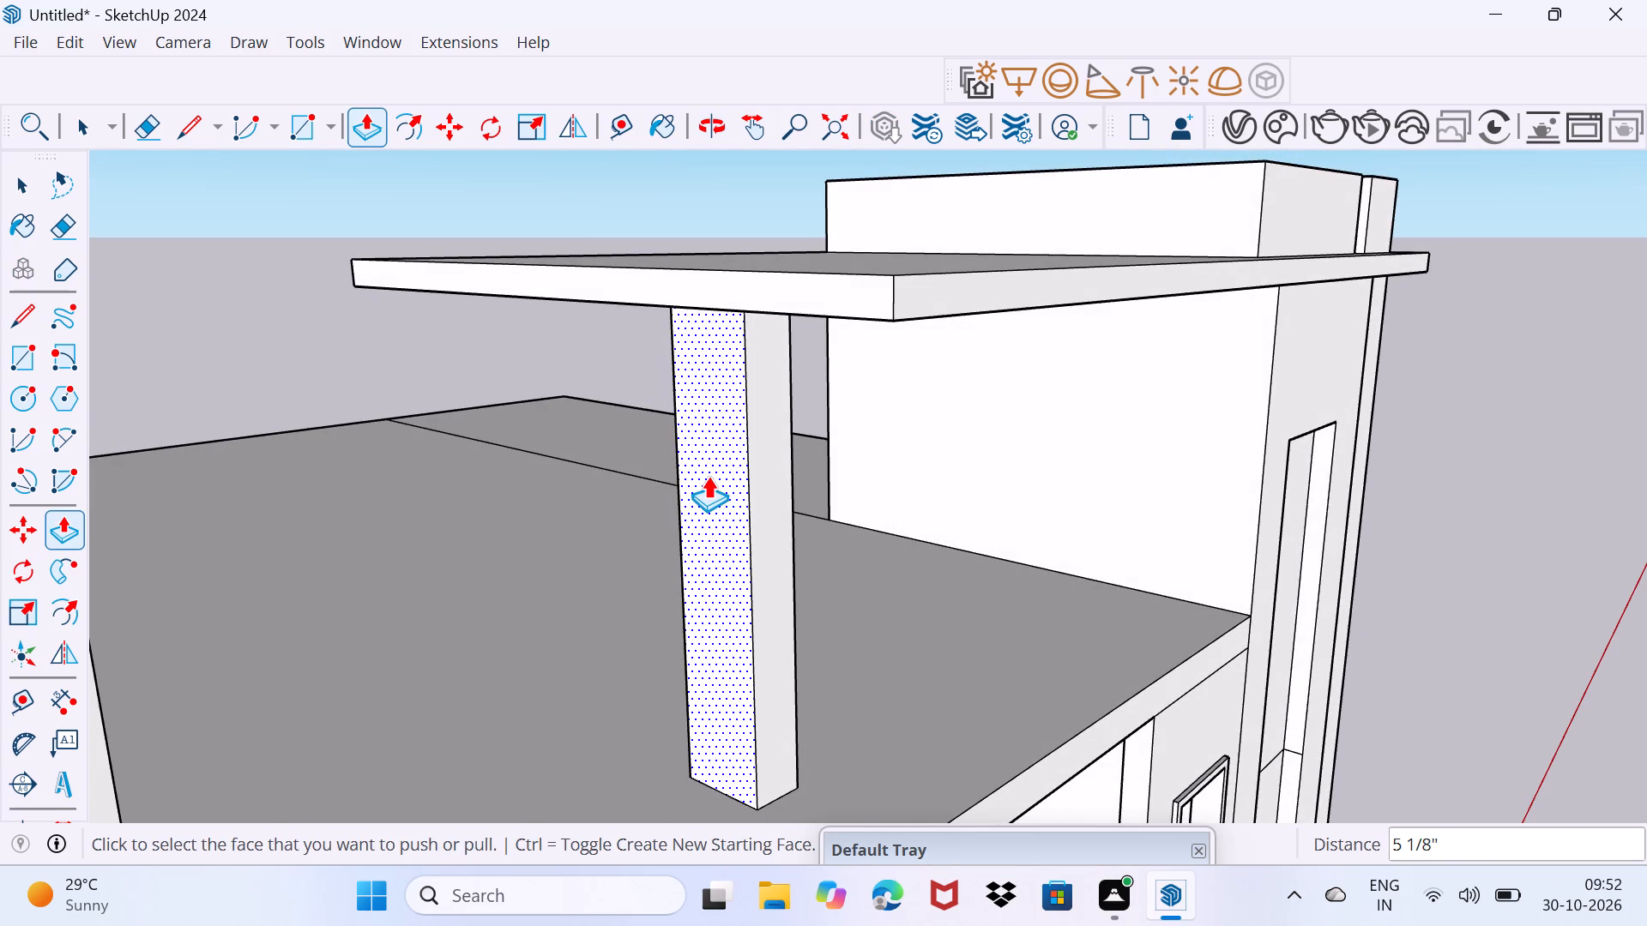
middle_drag(696, 475, 1037, 503)
click(1065, 506)
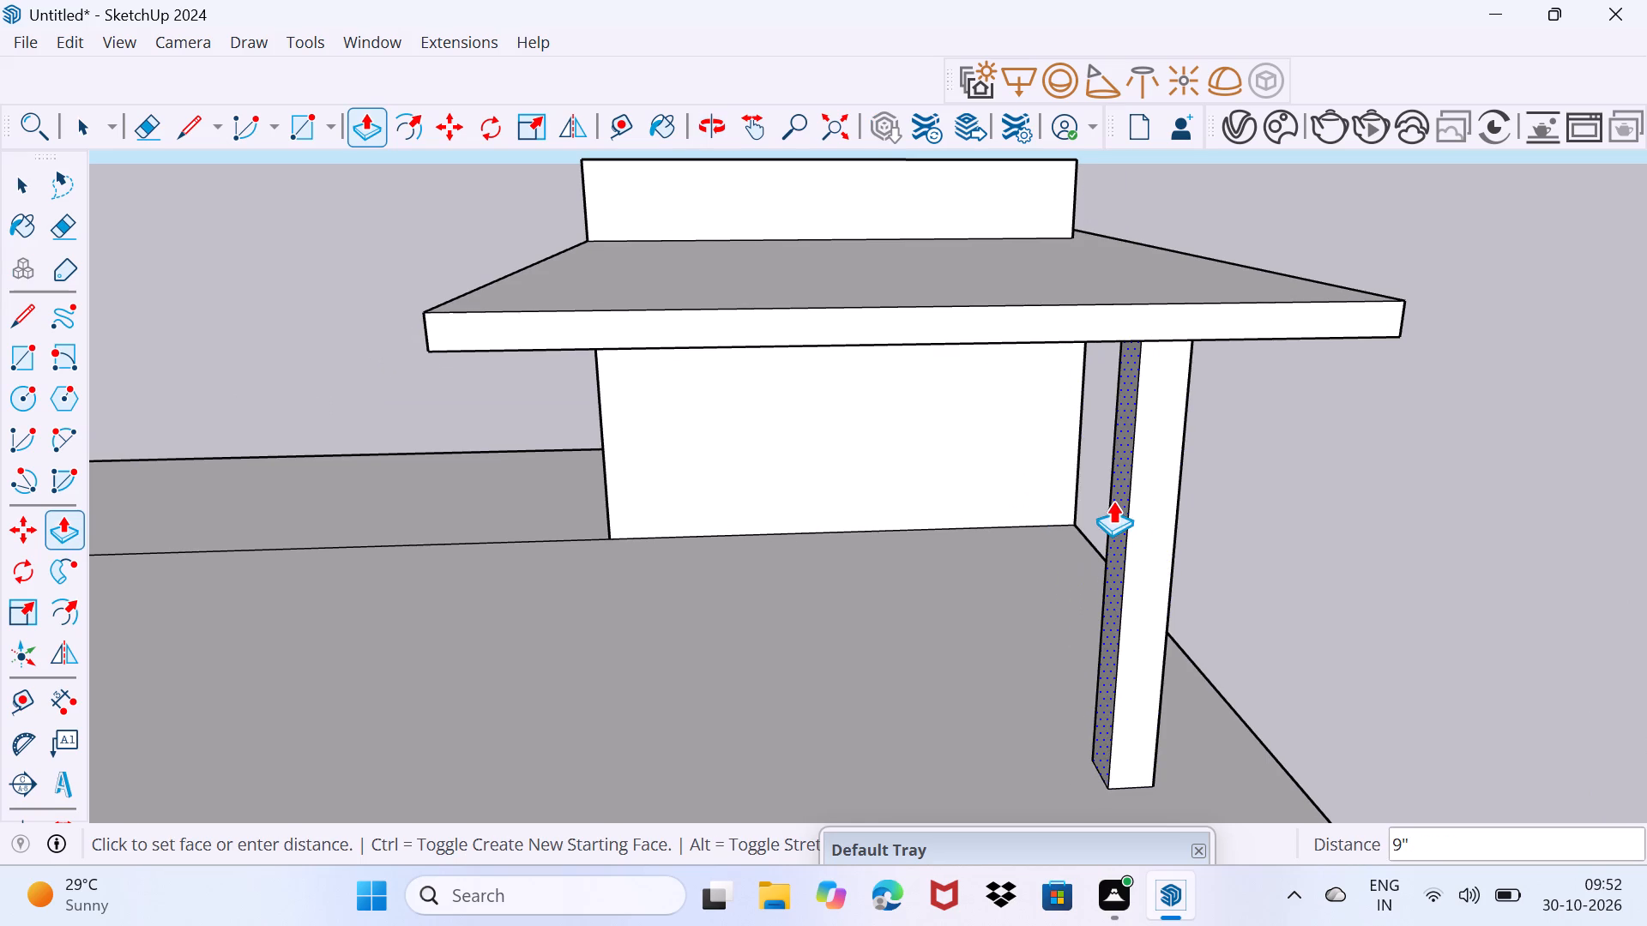
click(1113, 501)
click(1133, 517)
click(1129, 514)
Erase the leftover outline edges on the canopy's underside around the top of the slimmed column.
middle_drag(1185, 543, 1062, 535)
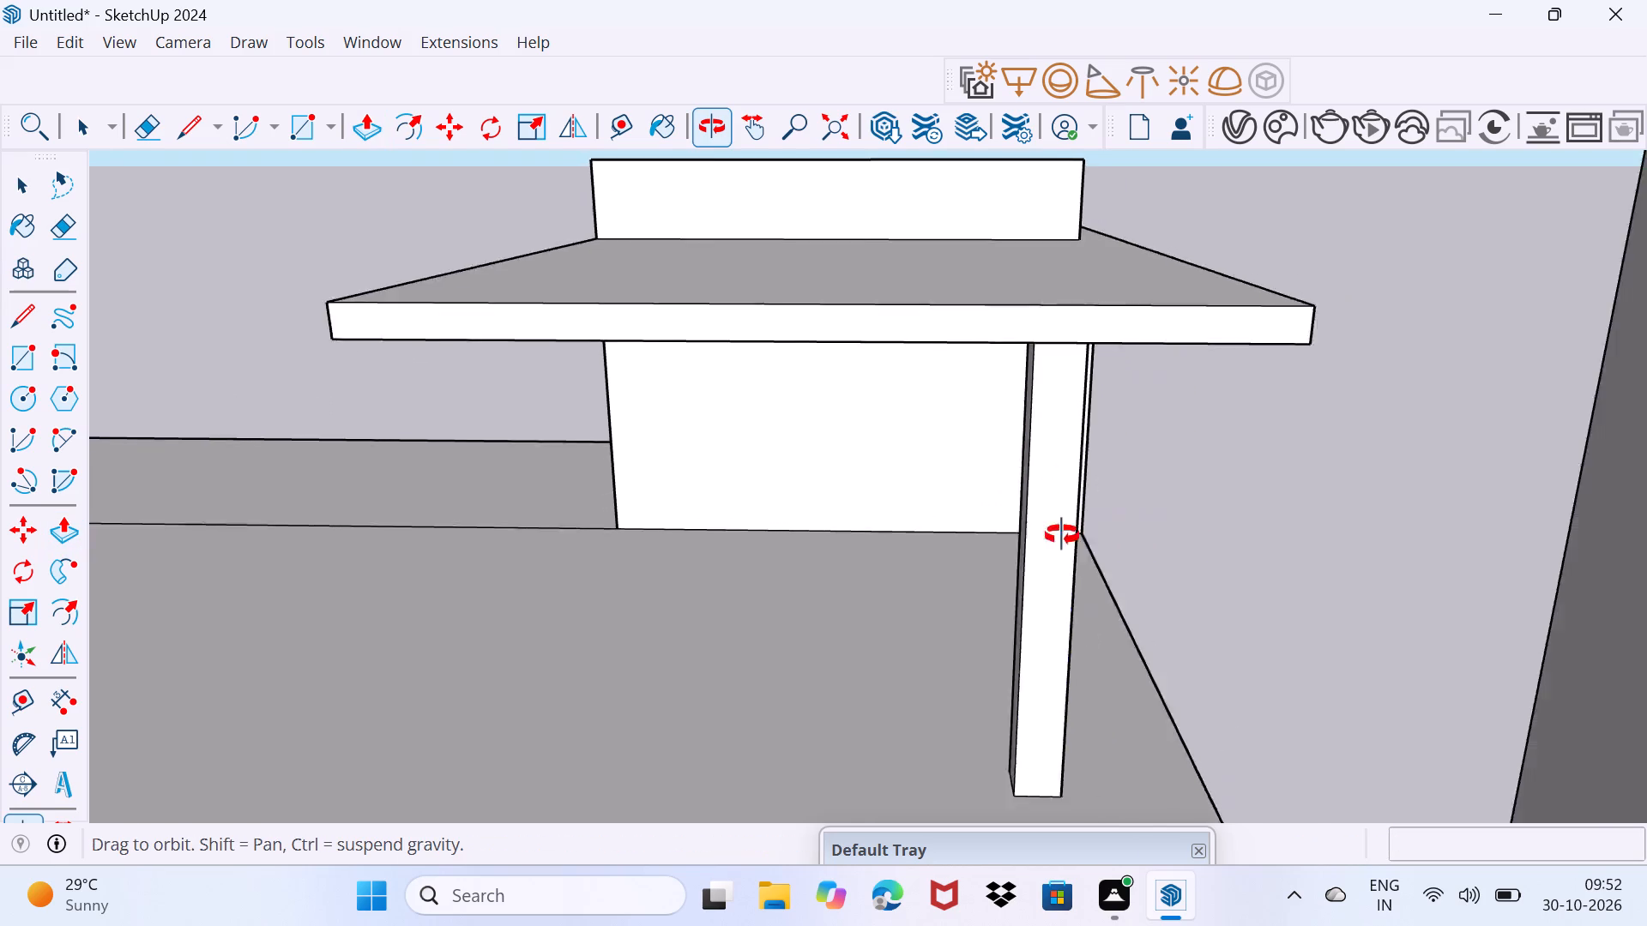
middle_drag(1062, 535, 820, 544)
middle_drag(325, 502, 563, 501)
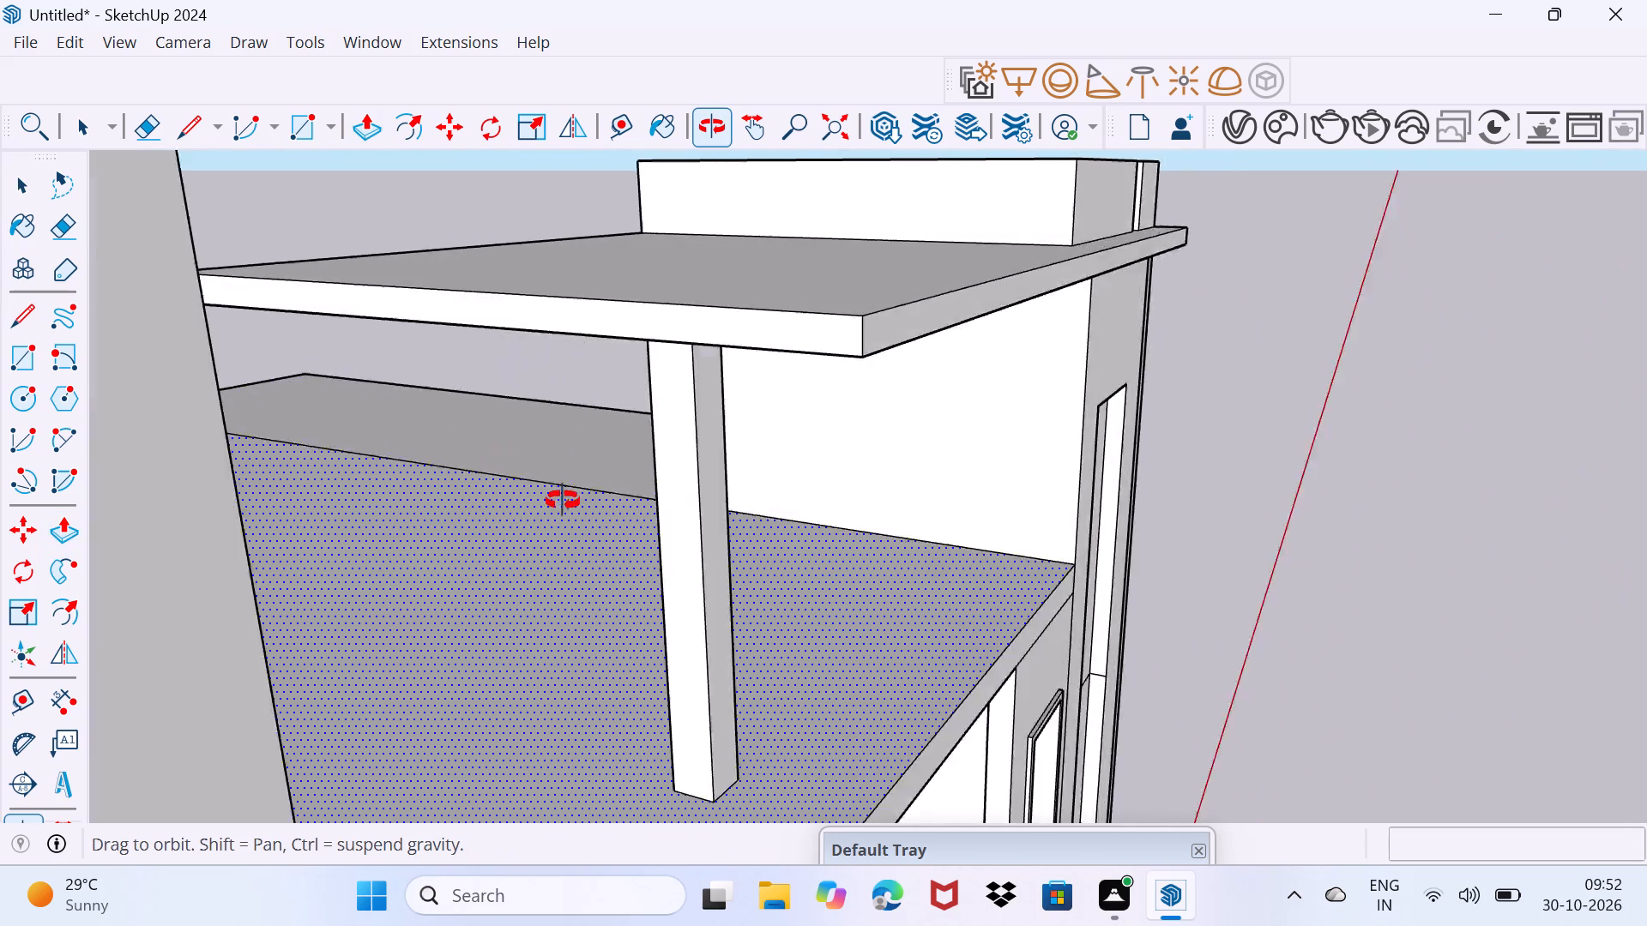
middle_drag(563, 501, 818, 447)
key(space)
middle_drag(763, 476, 753, 632)
middle_drag(772, 735, 793, 606)
scroll(1279, 291, up, 2)
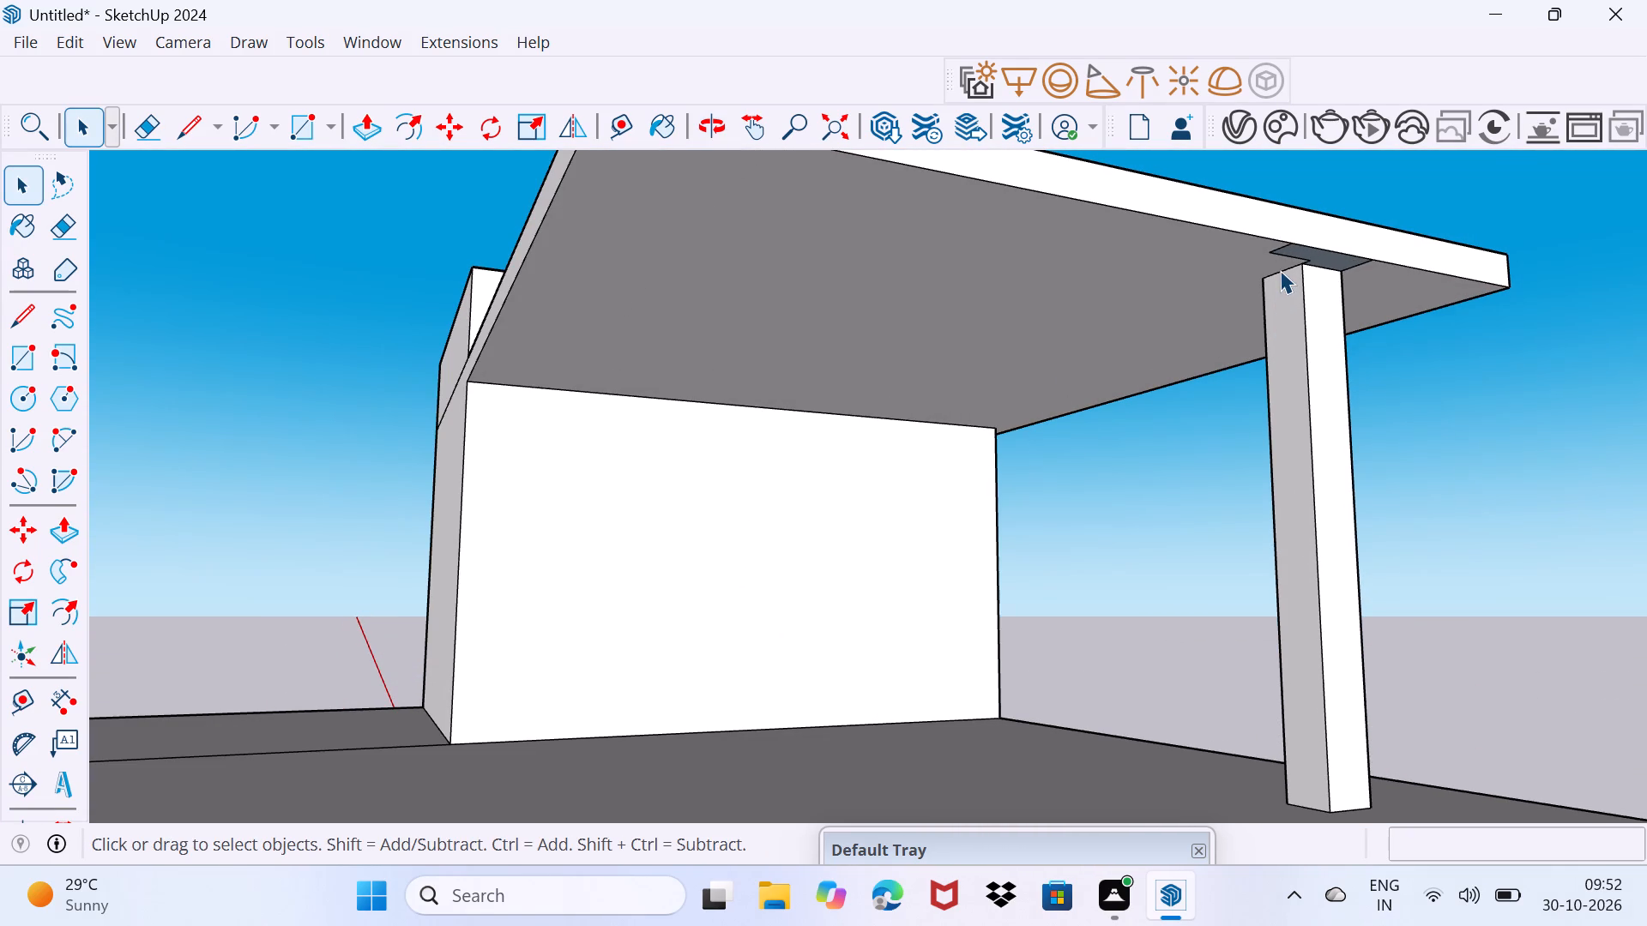
key(e)
click(1300, 255)
scroll(1286, 260, up, 7)
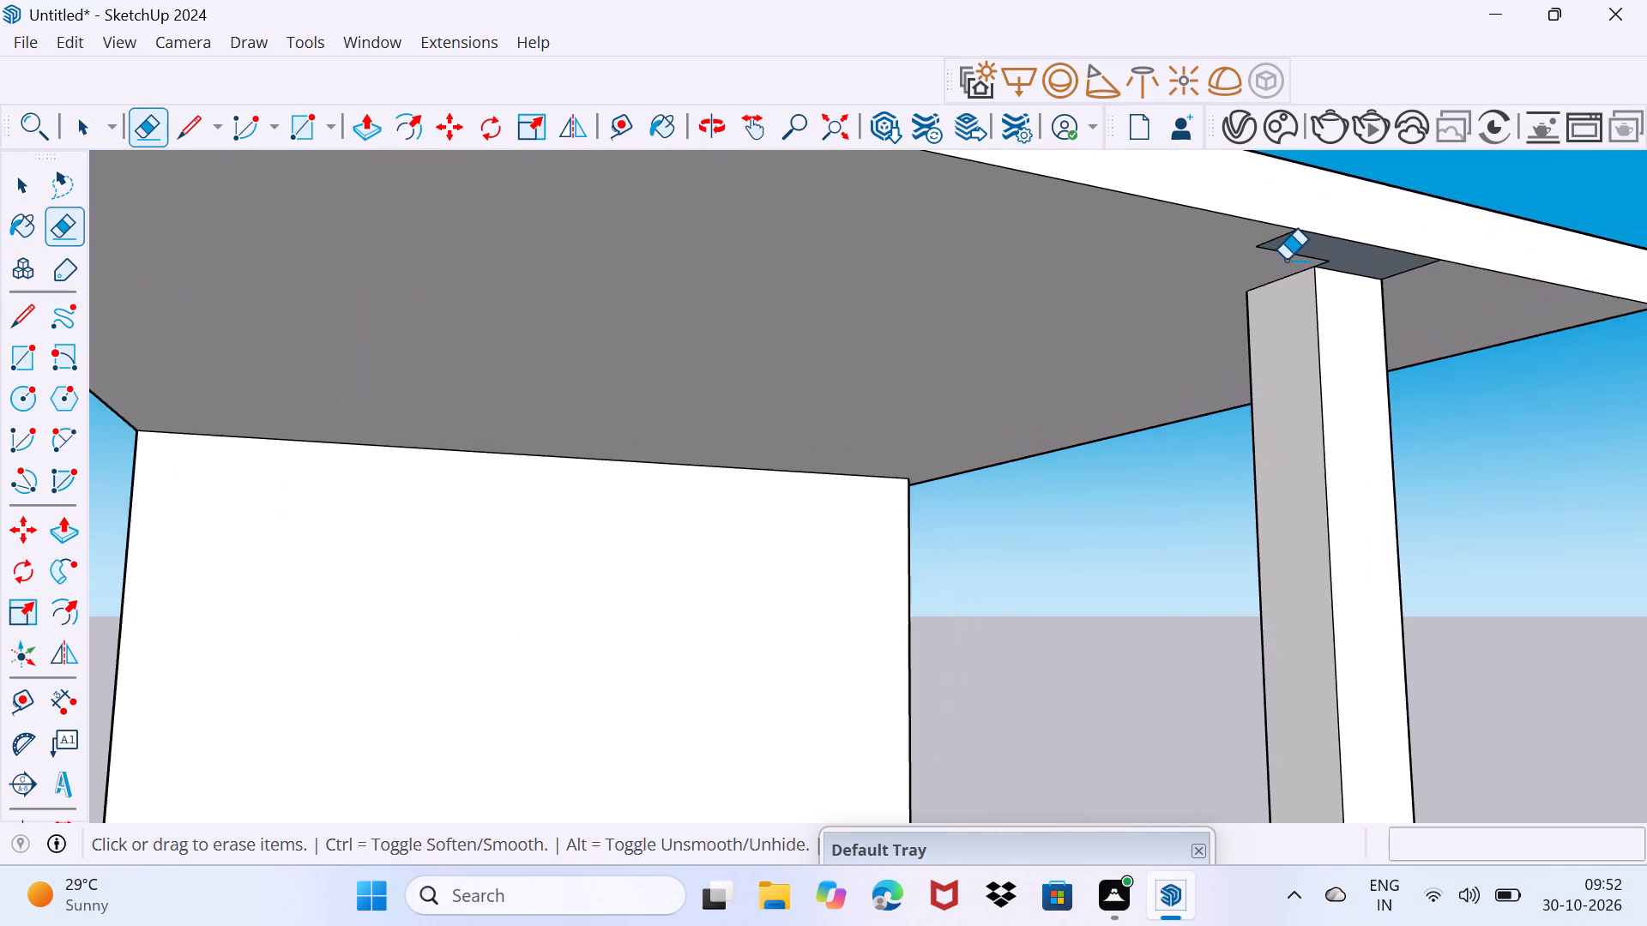
scroll(1286, 260, up, 4)
click(1296, 249)
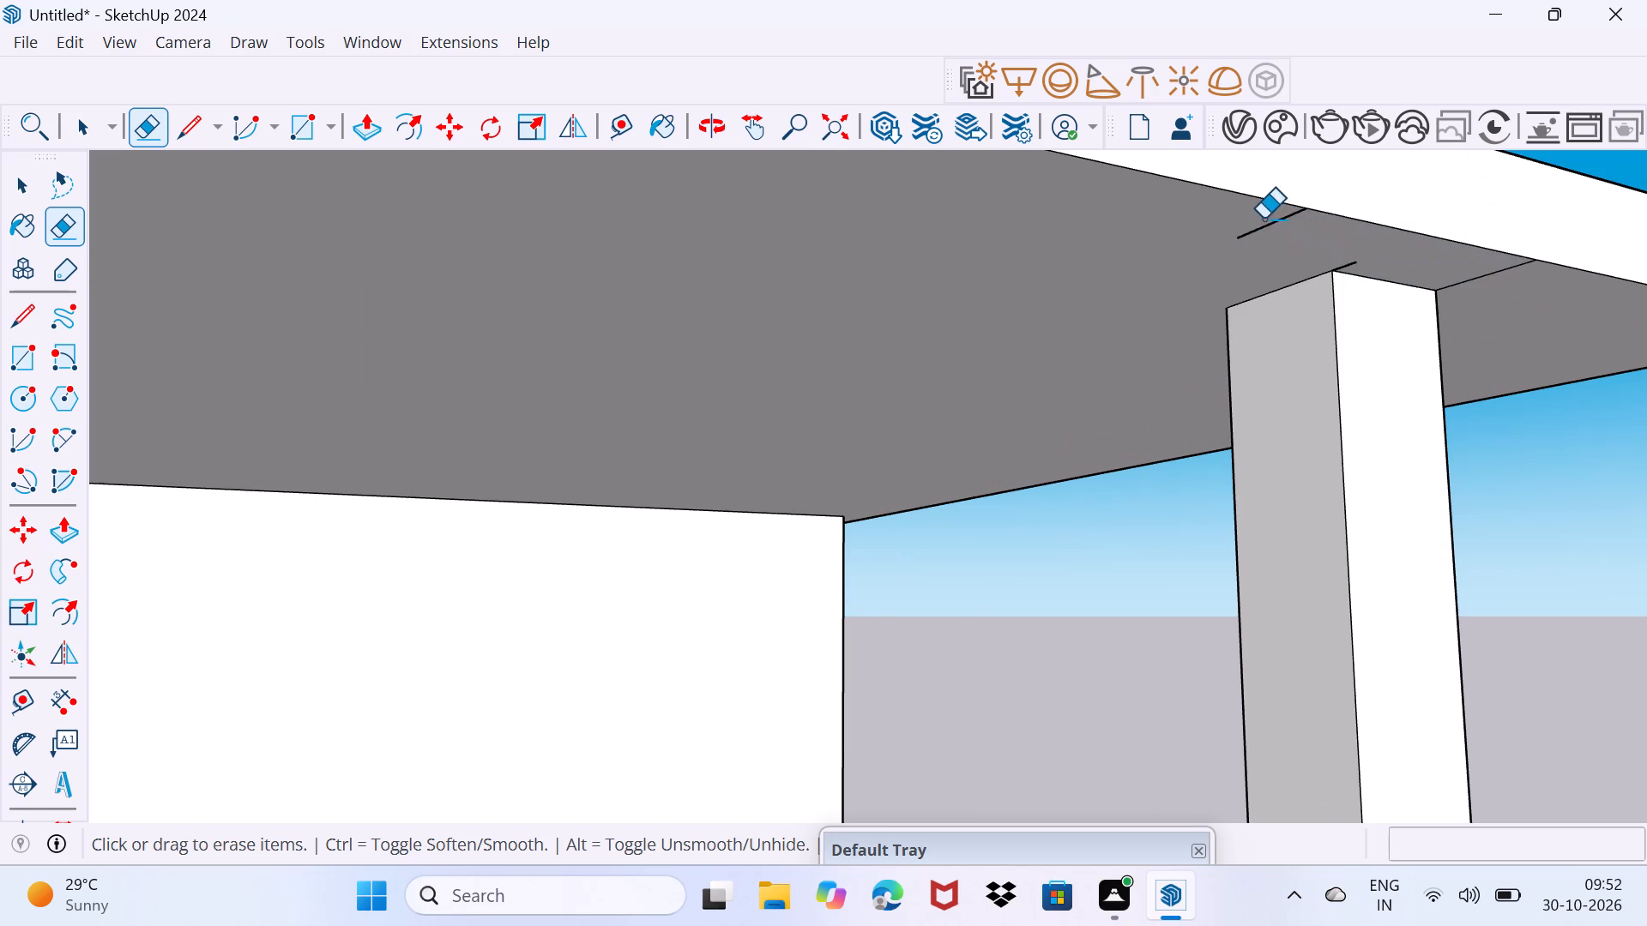
click(1262, 218)
click(1276, 223)
click(1351, 267)
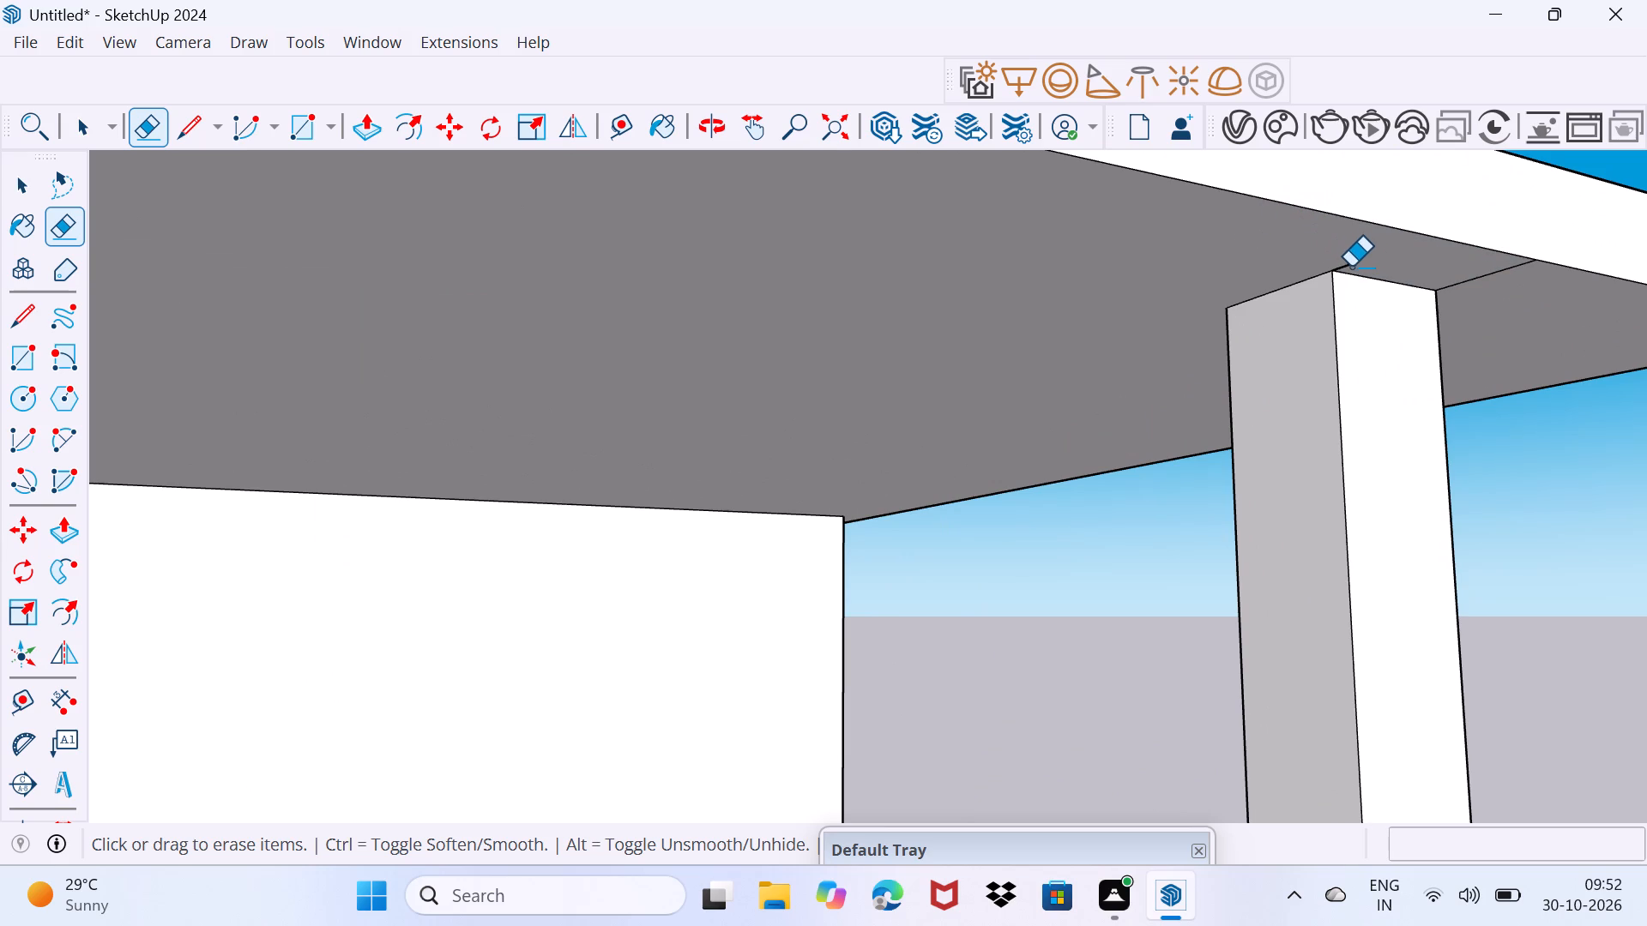
click(1476, 279)
Draw a second column's rectangular outline on the canopy's underside near its rear outer corner.
scroll(1362, 337, down, 4)
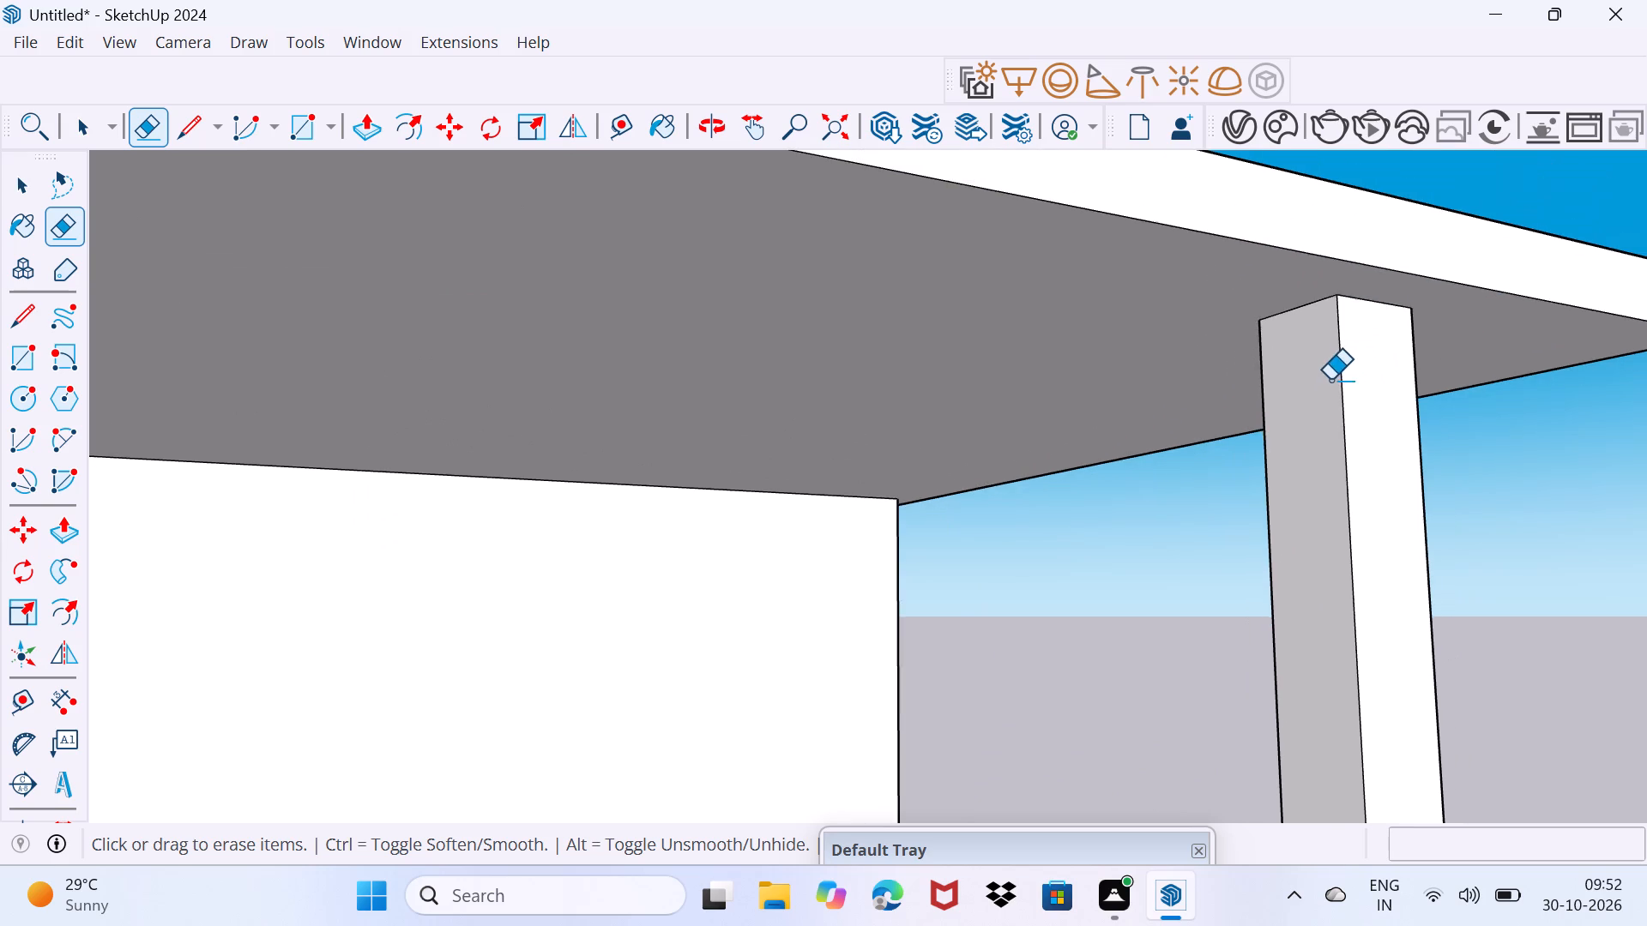
scroll(1330, 380, down, 13)
middle_drag(986, 498, 1027, 561)
scroll(1011, 531, down, 1)
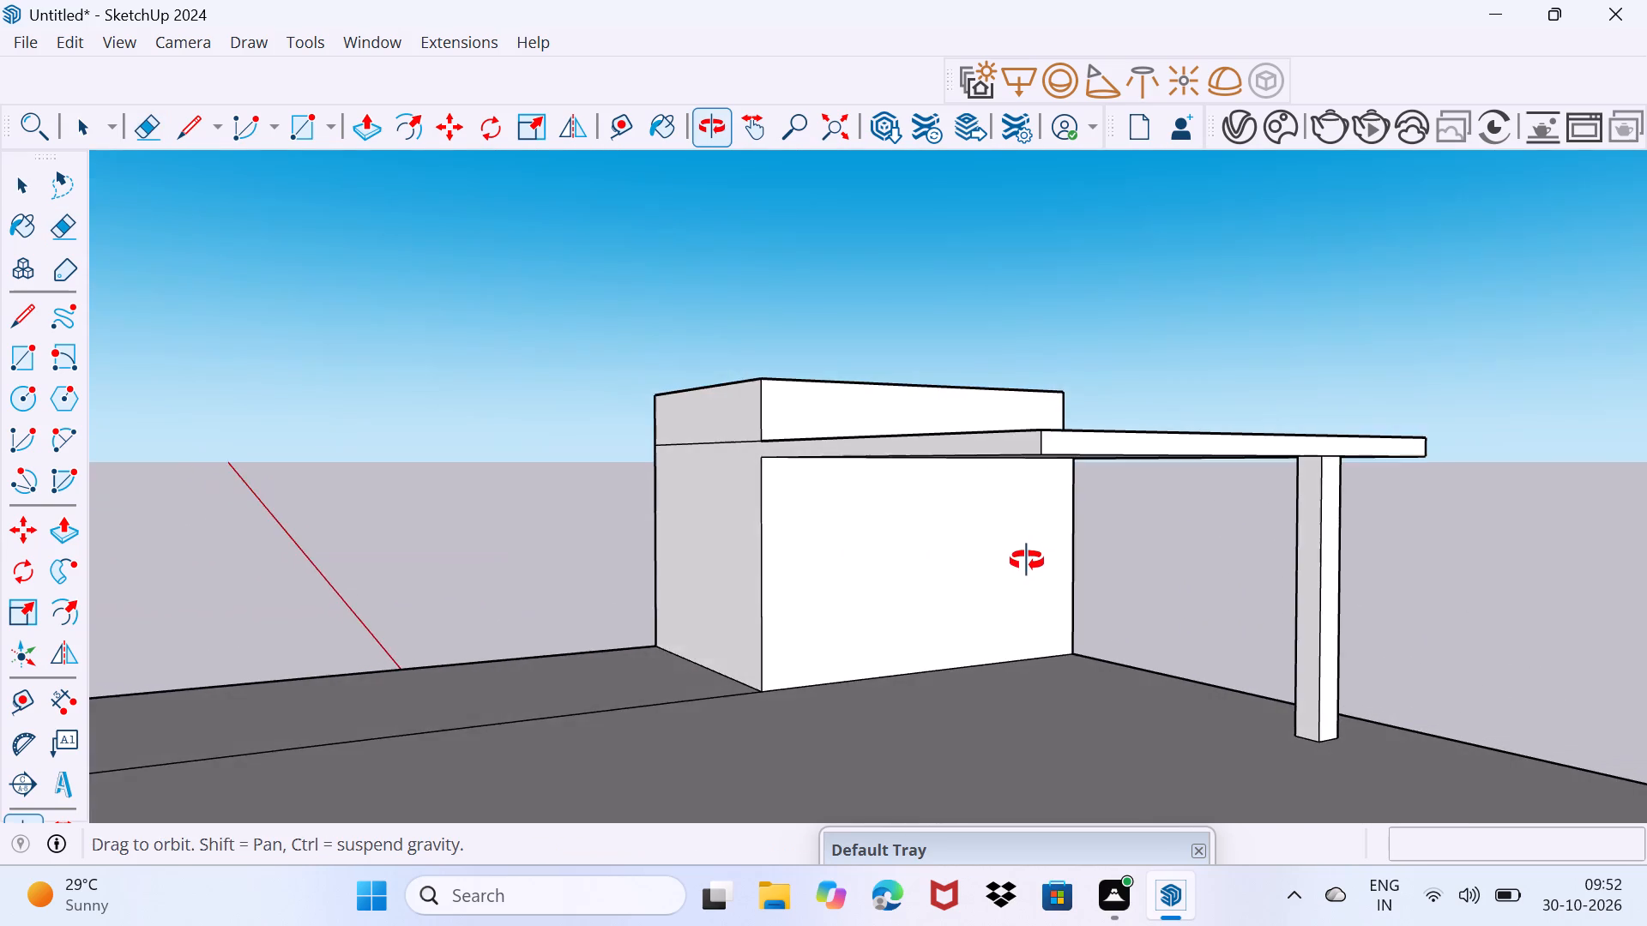
middle_drag(1027, 561, 998, 496)
scroll(989, 460, up, 1)
key(space)
key(r)
middle_drag(992, 379, 992, 356)
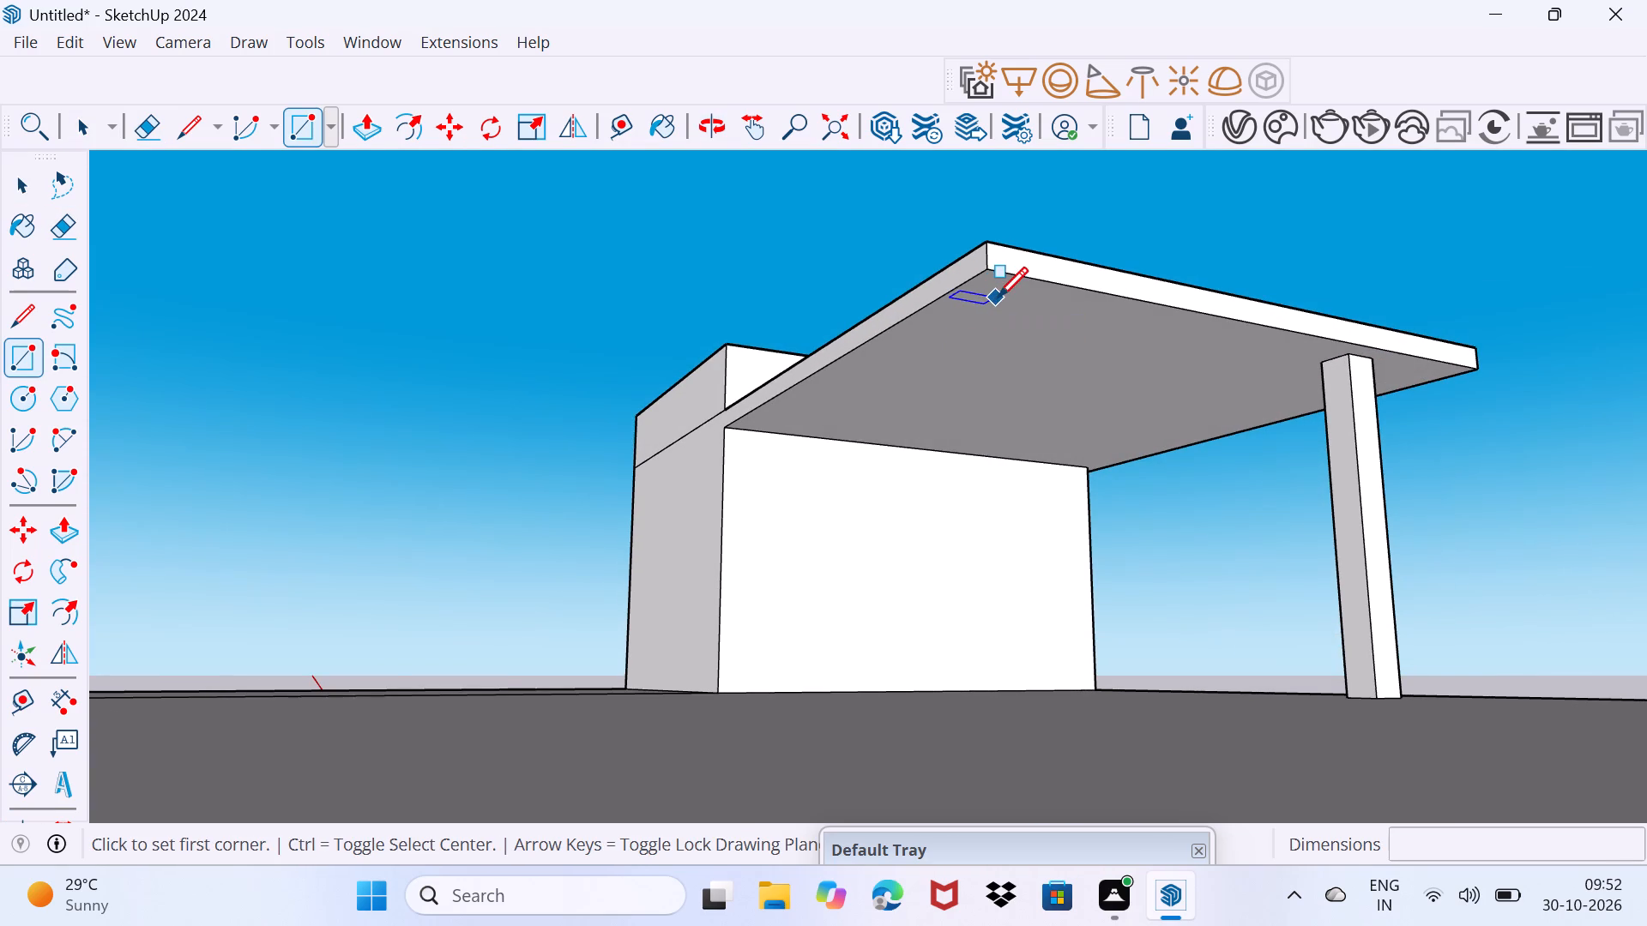
click(989, 292)
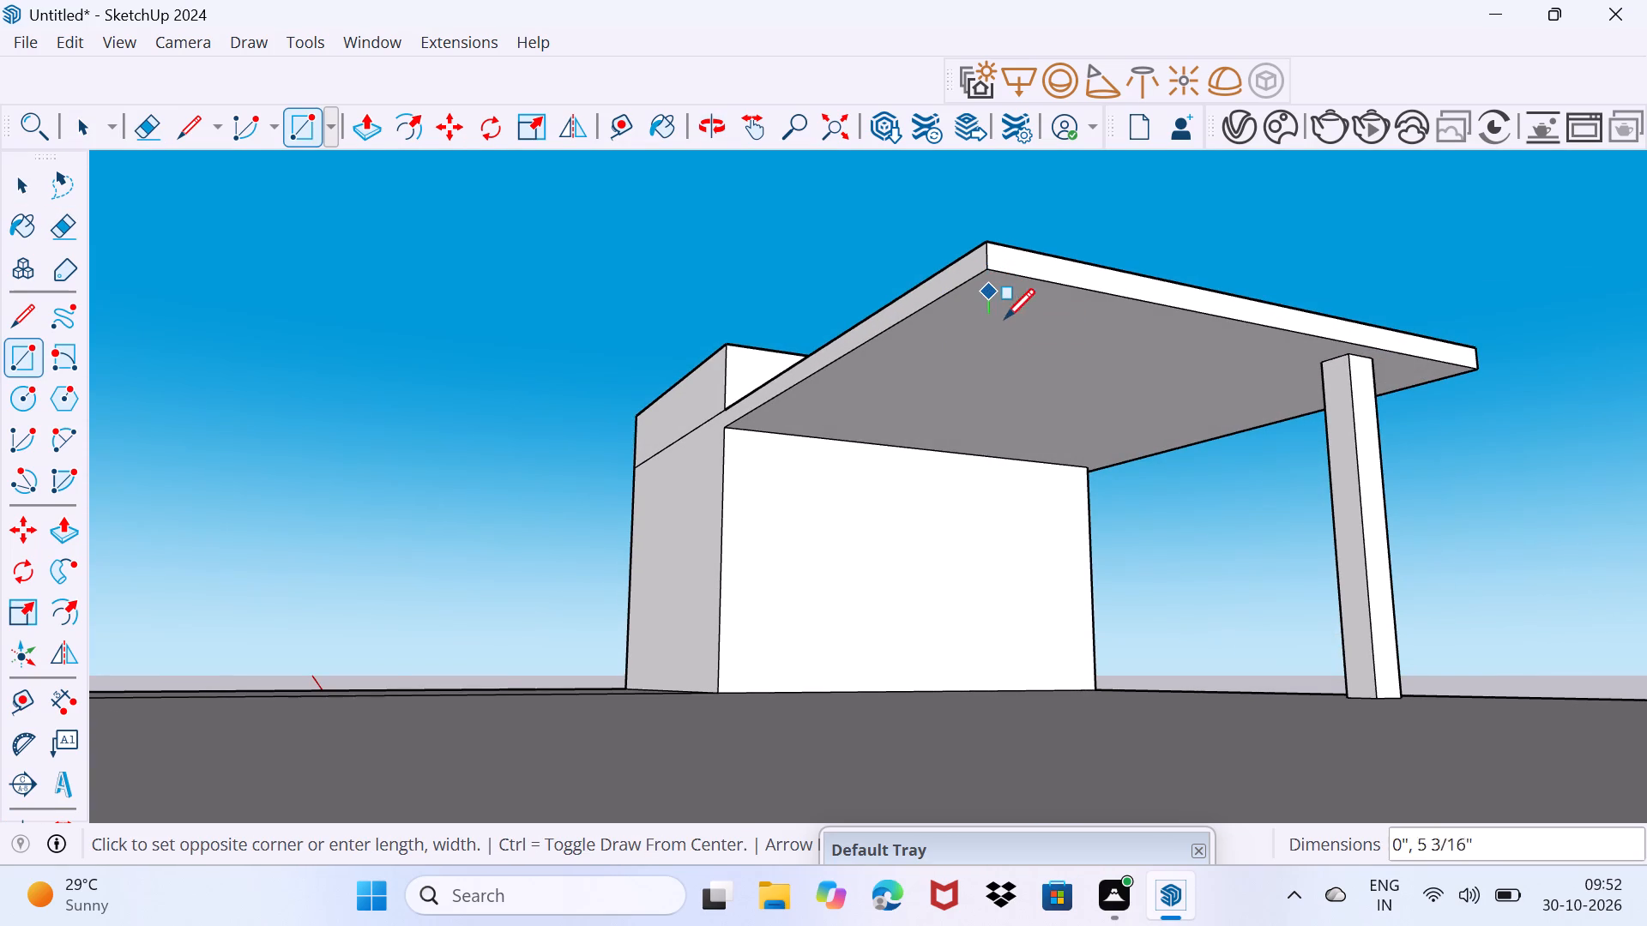
click(1023, 322)
Push/Pull the second outline about 7' 3 9/16" down to the roof terrace as a column.
key(space)
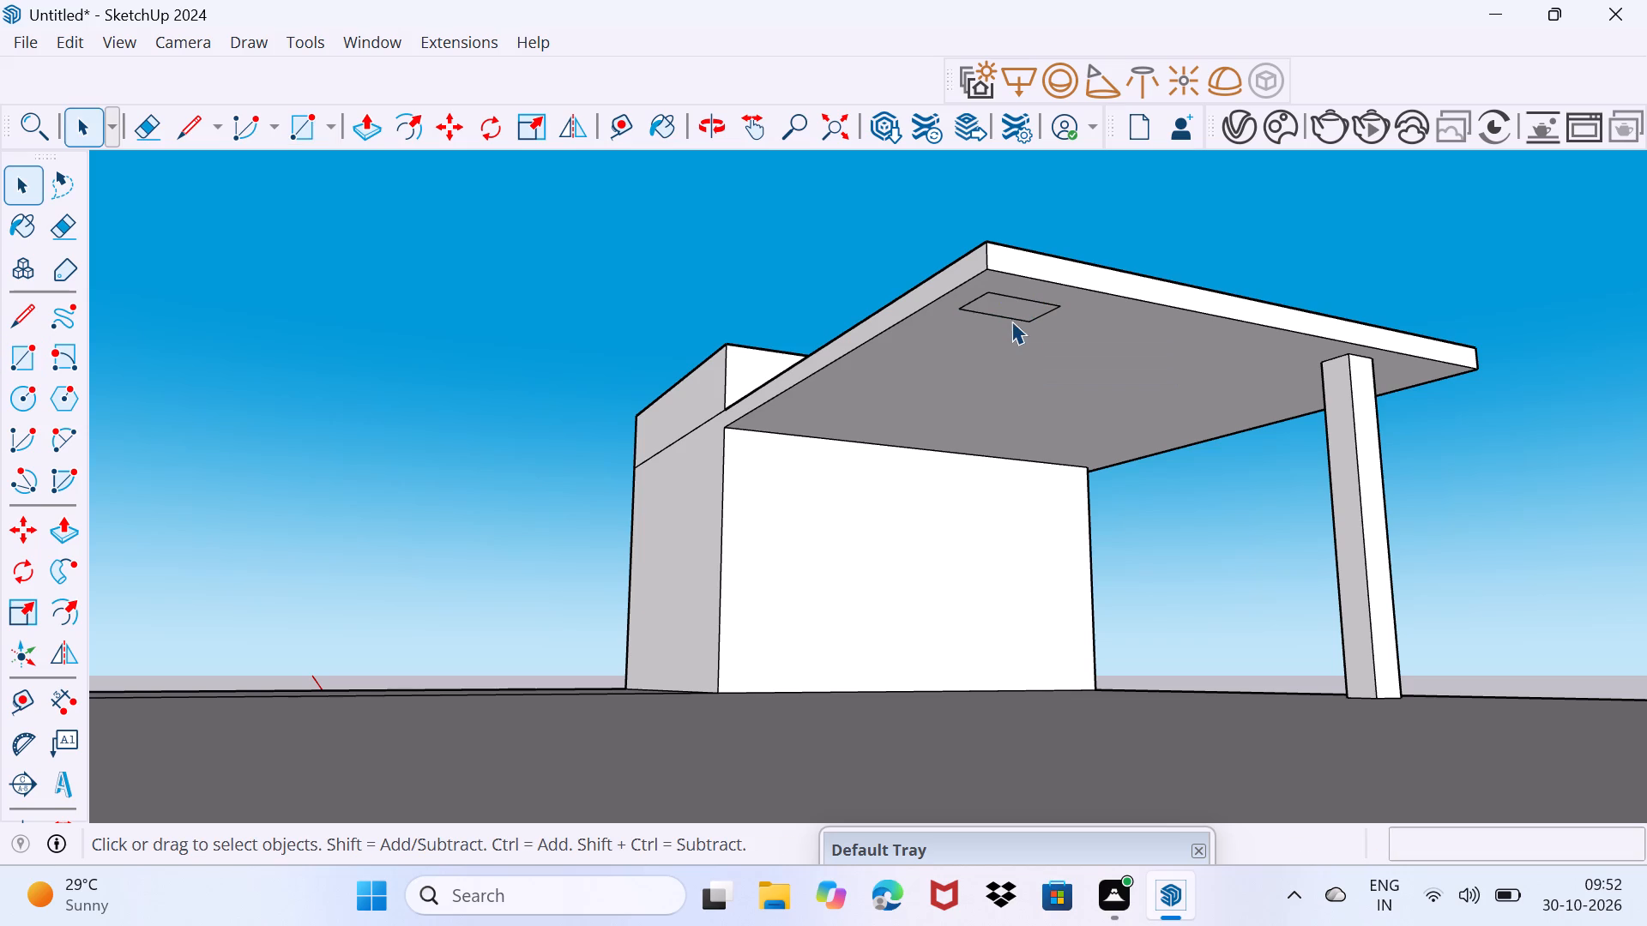
click(1013, 311)
key(p)
click(1013, 311)
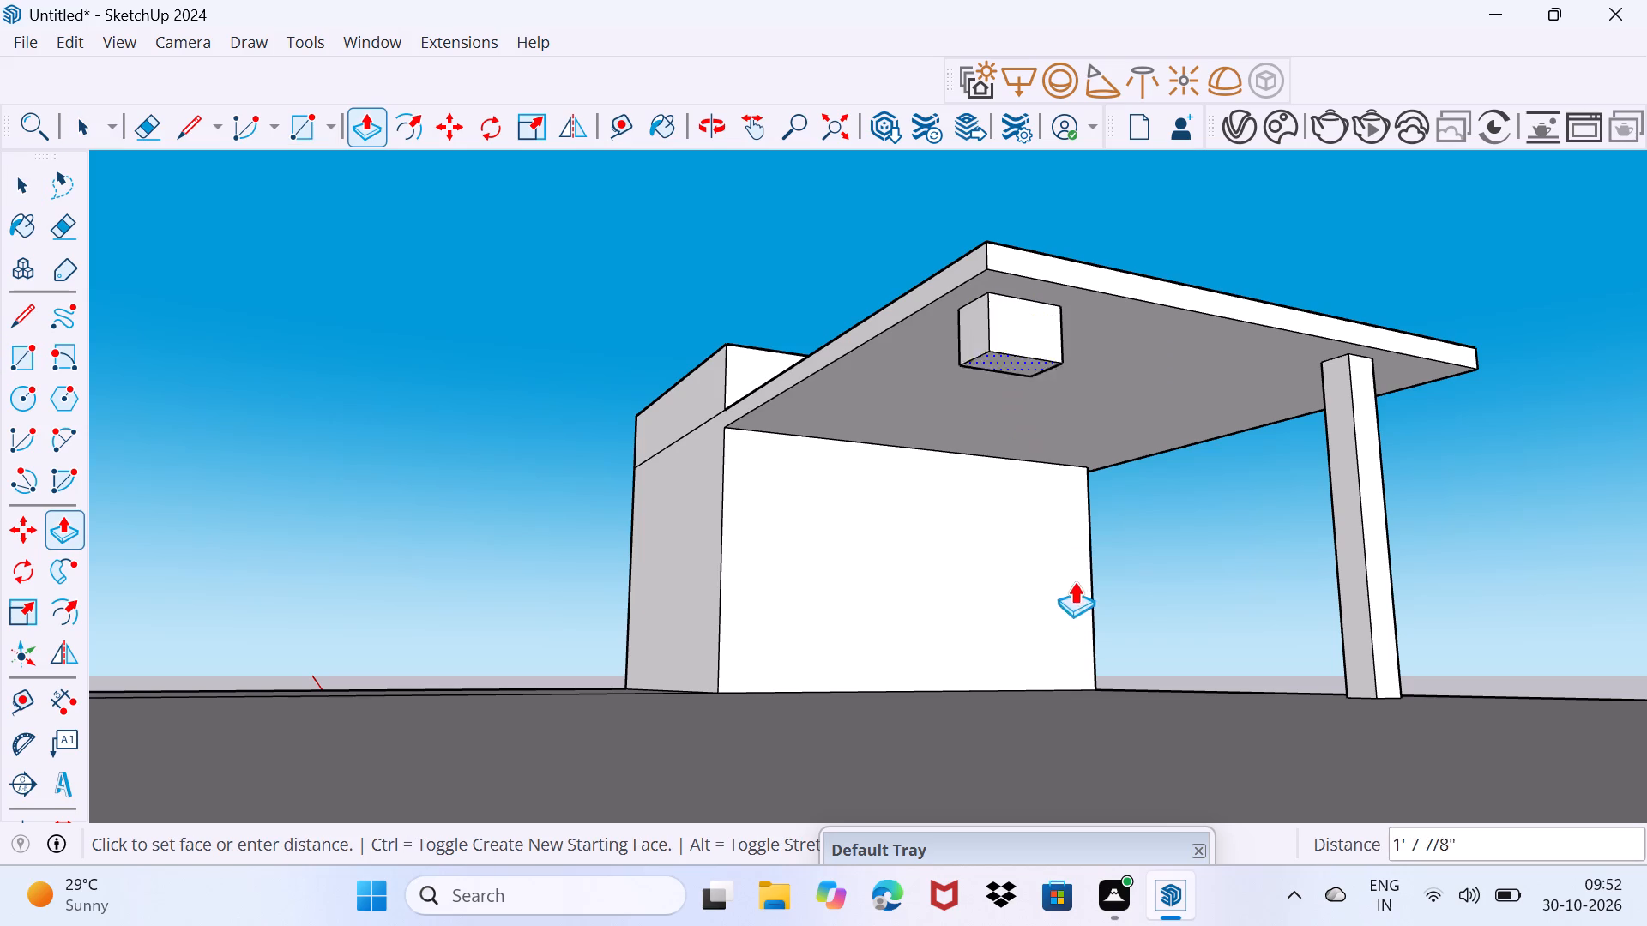
click(1088, 749)
middle_drag(956, 650, 950, 720)
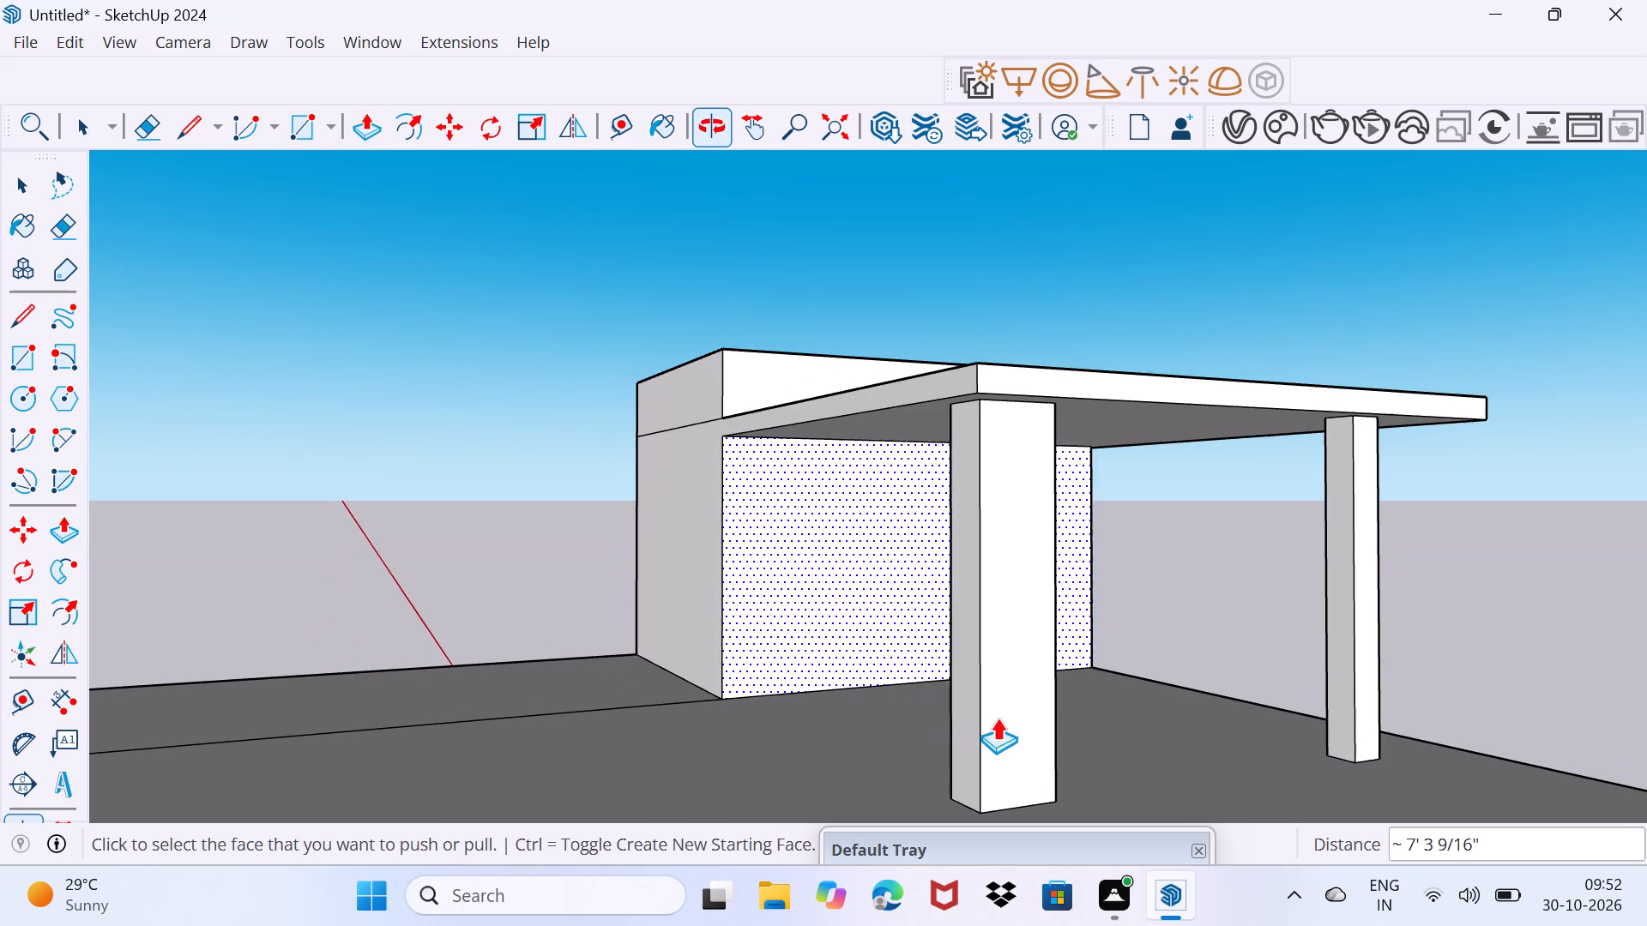
Slim the second column by pushing its outer end face slightly in and its rear-facing side about 8".
click(1006, 716)
click(1000, 709)
click(960, 722)
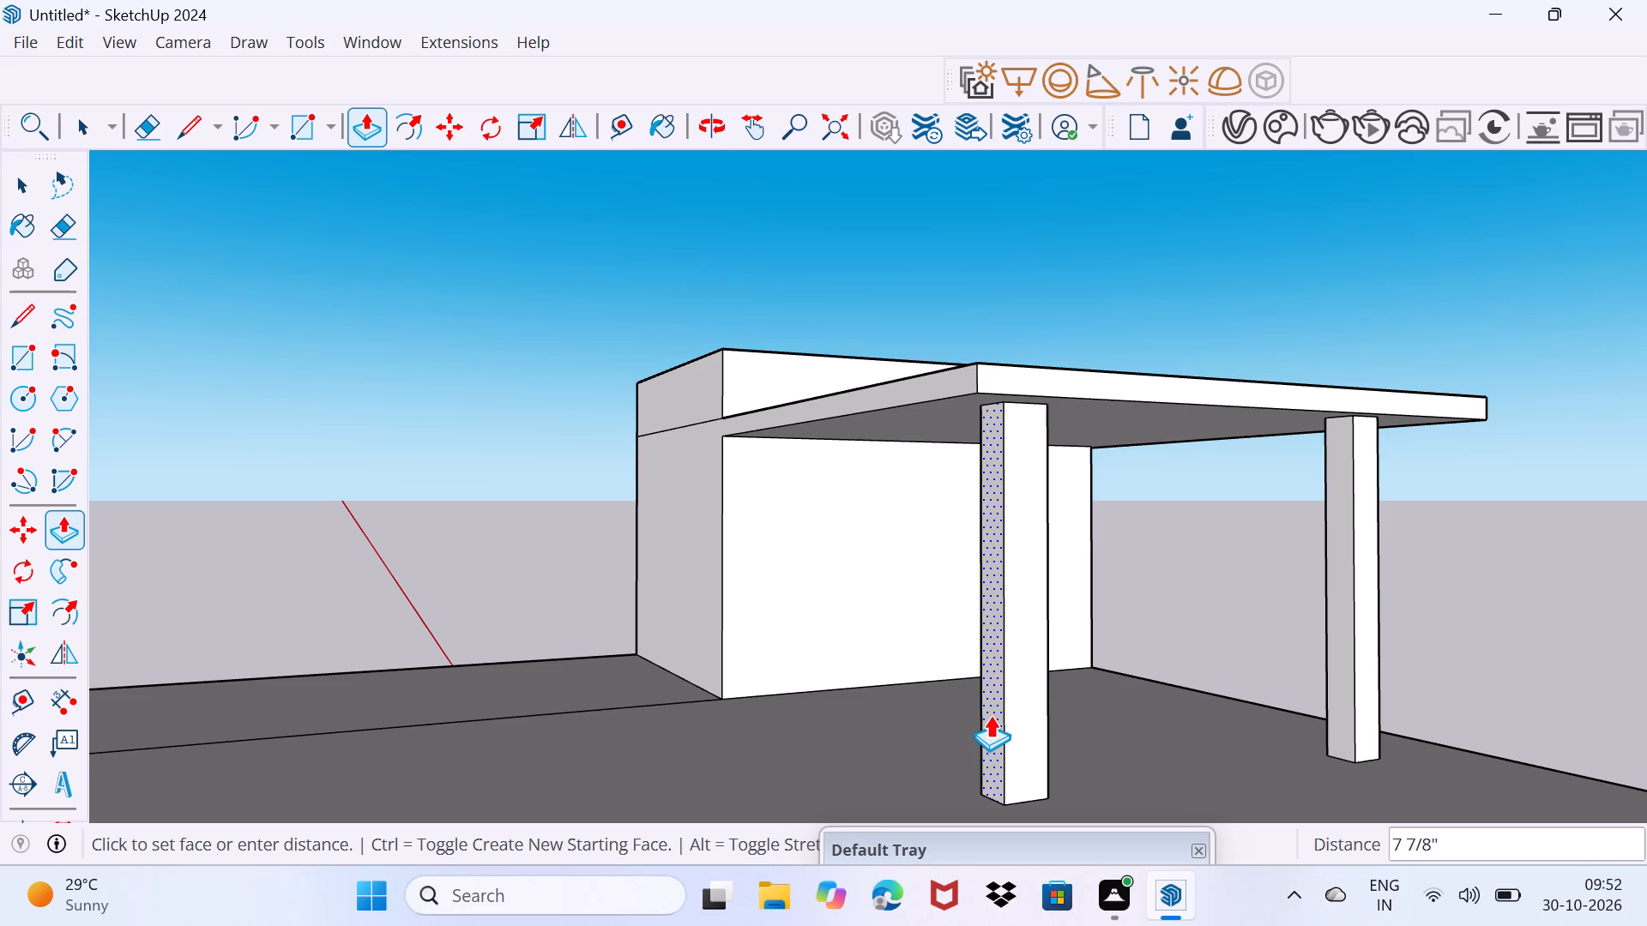
click(990, 715)
Copy the top edge of the canopy's long front fascia about 1" down the fascia with Move.
key(space)
drag(1070, 752, 1119, 721)
middle_drag(1150, 694, 1066, 731)
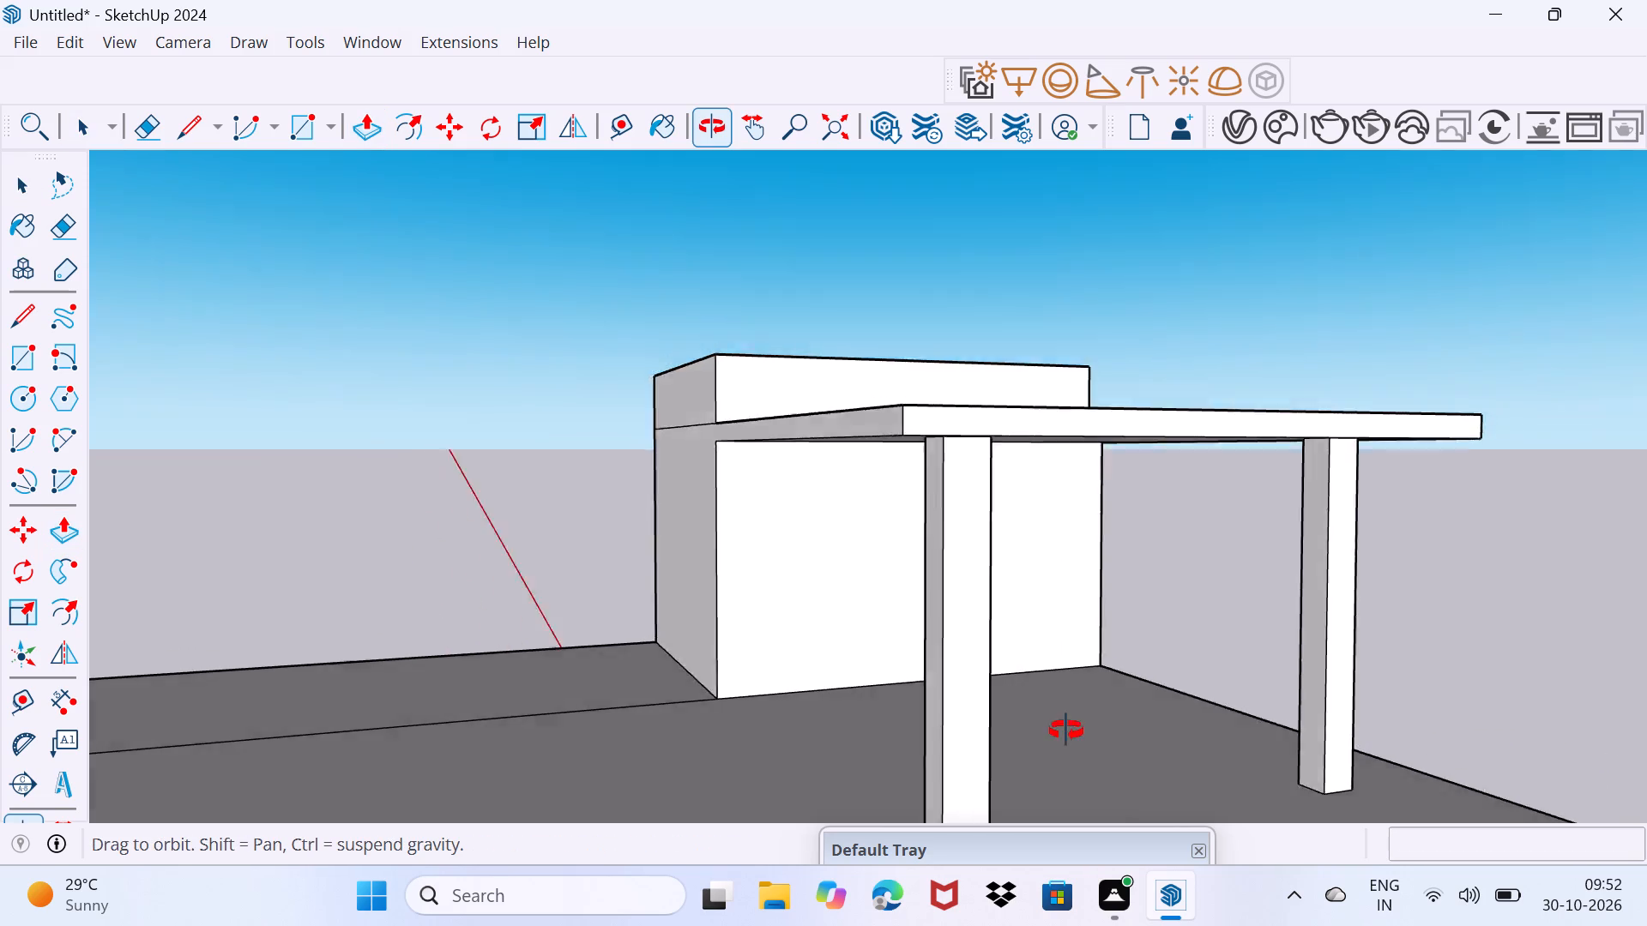
middle_drag(1066, 731, 450, 681)
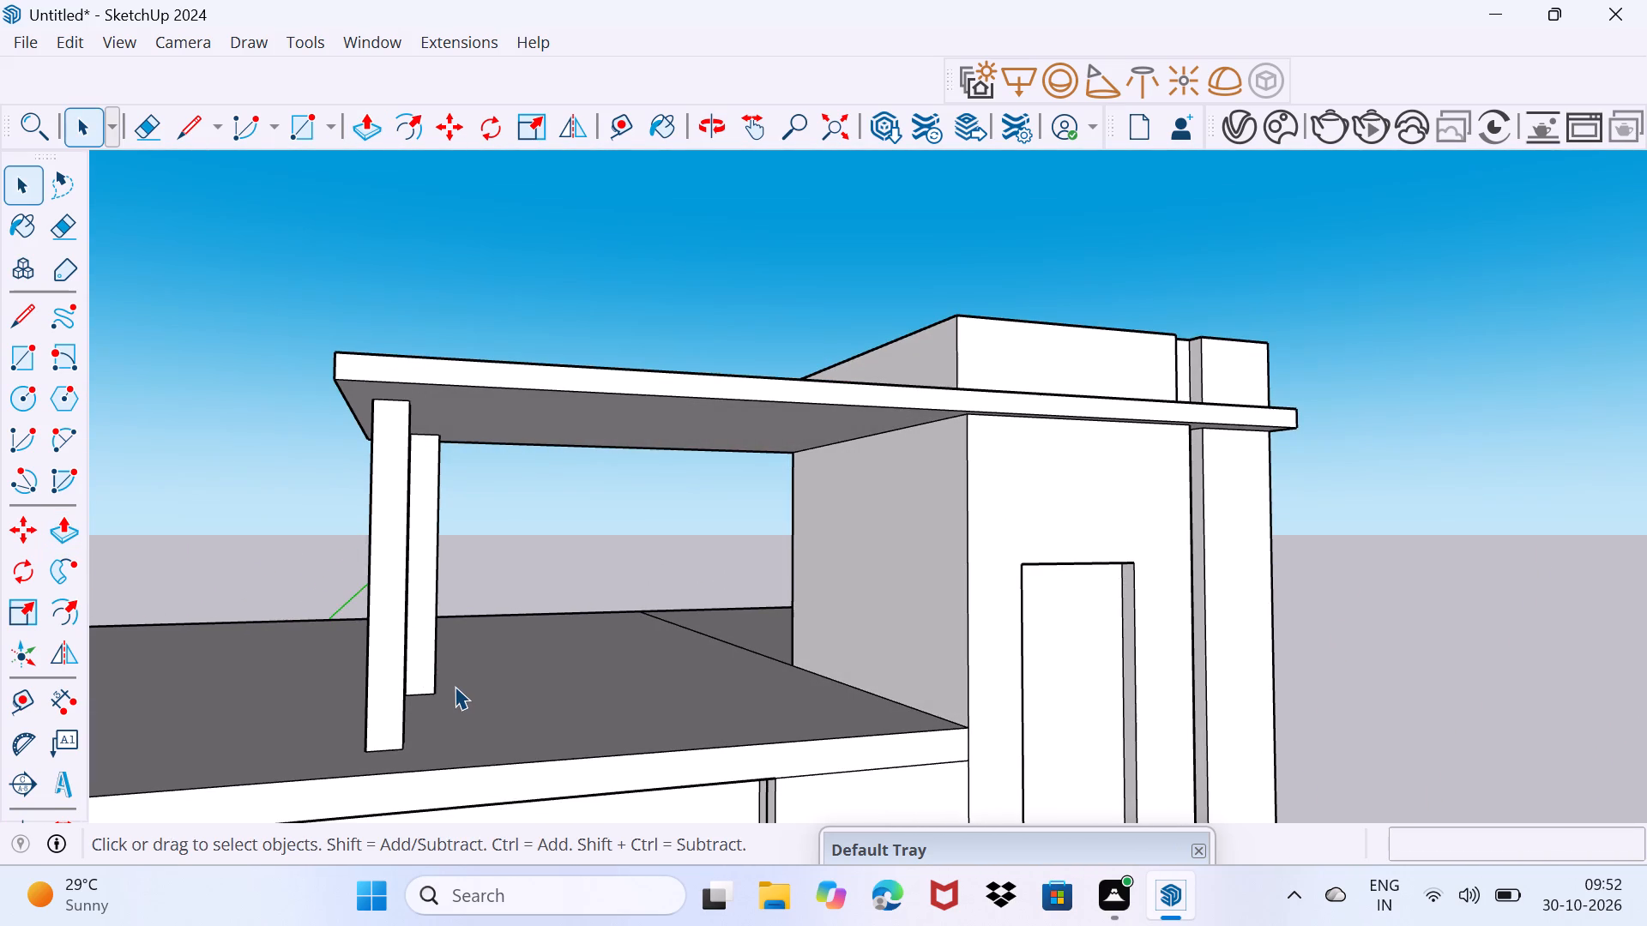
scroll(440, 632, up, 2)
middle_drag(444, 635, 480, 732)
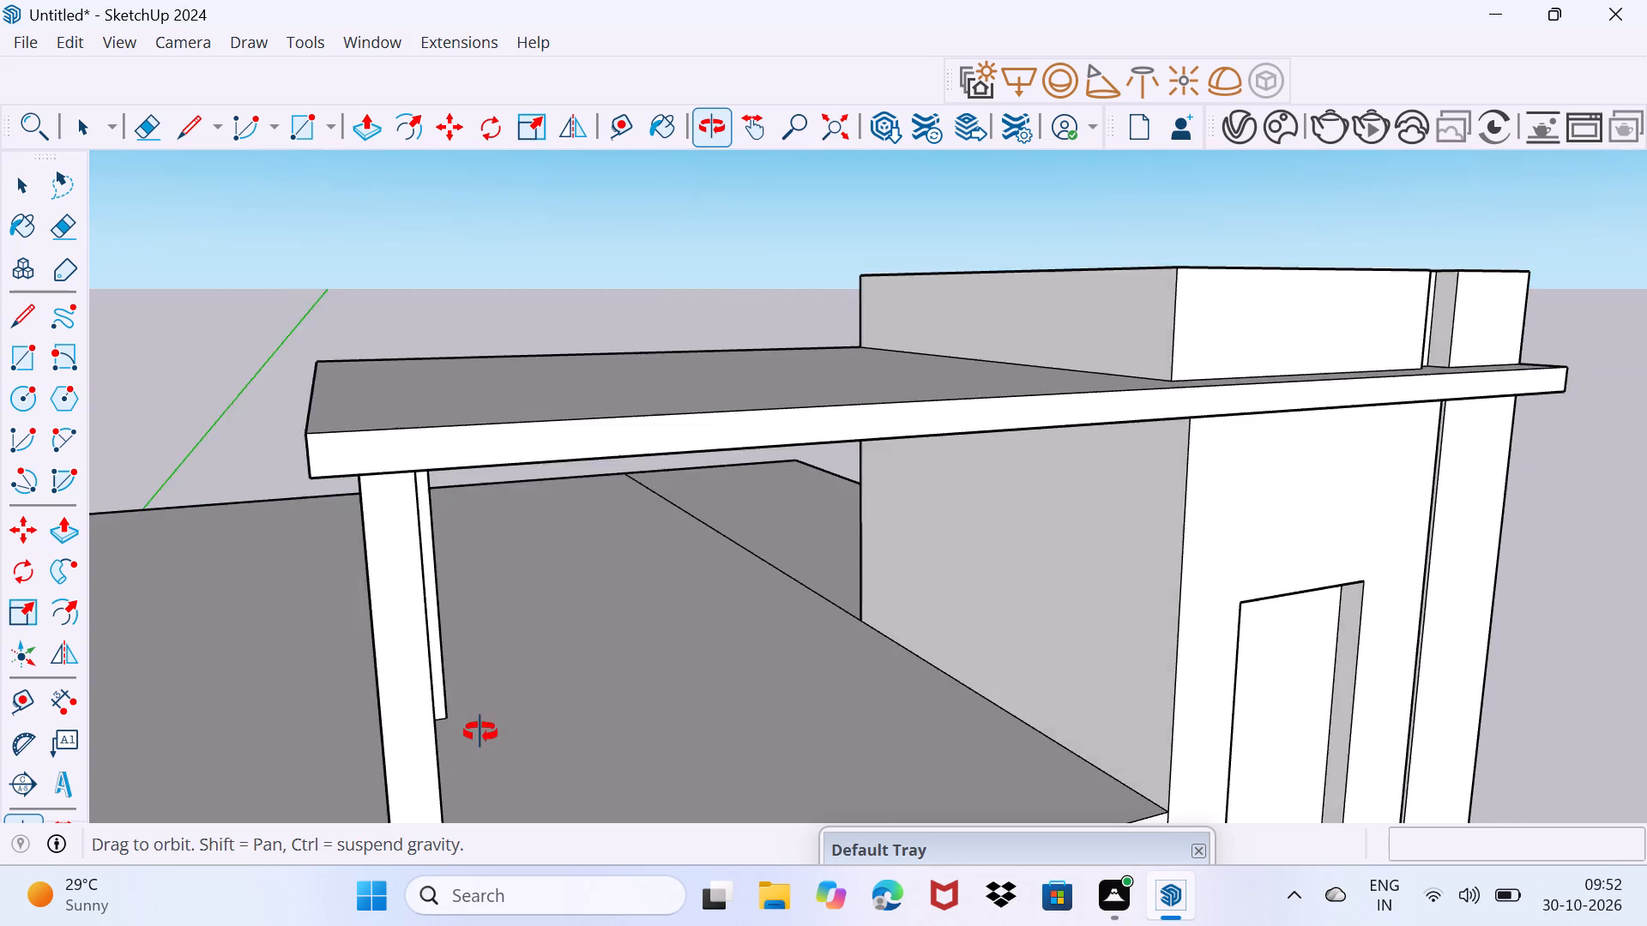
middle_drag(480, 732, 485, 727)
scroll(343, 444, up, 2)
click(365, 416)
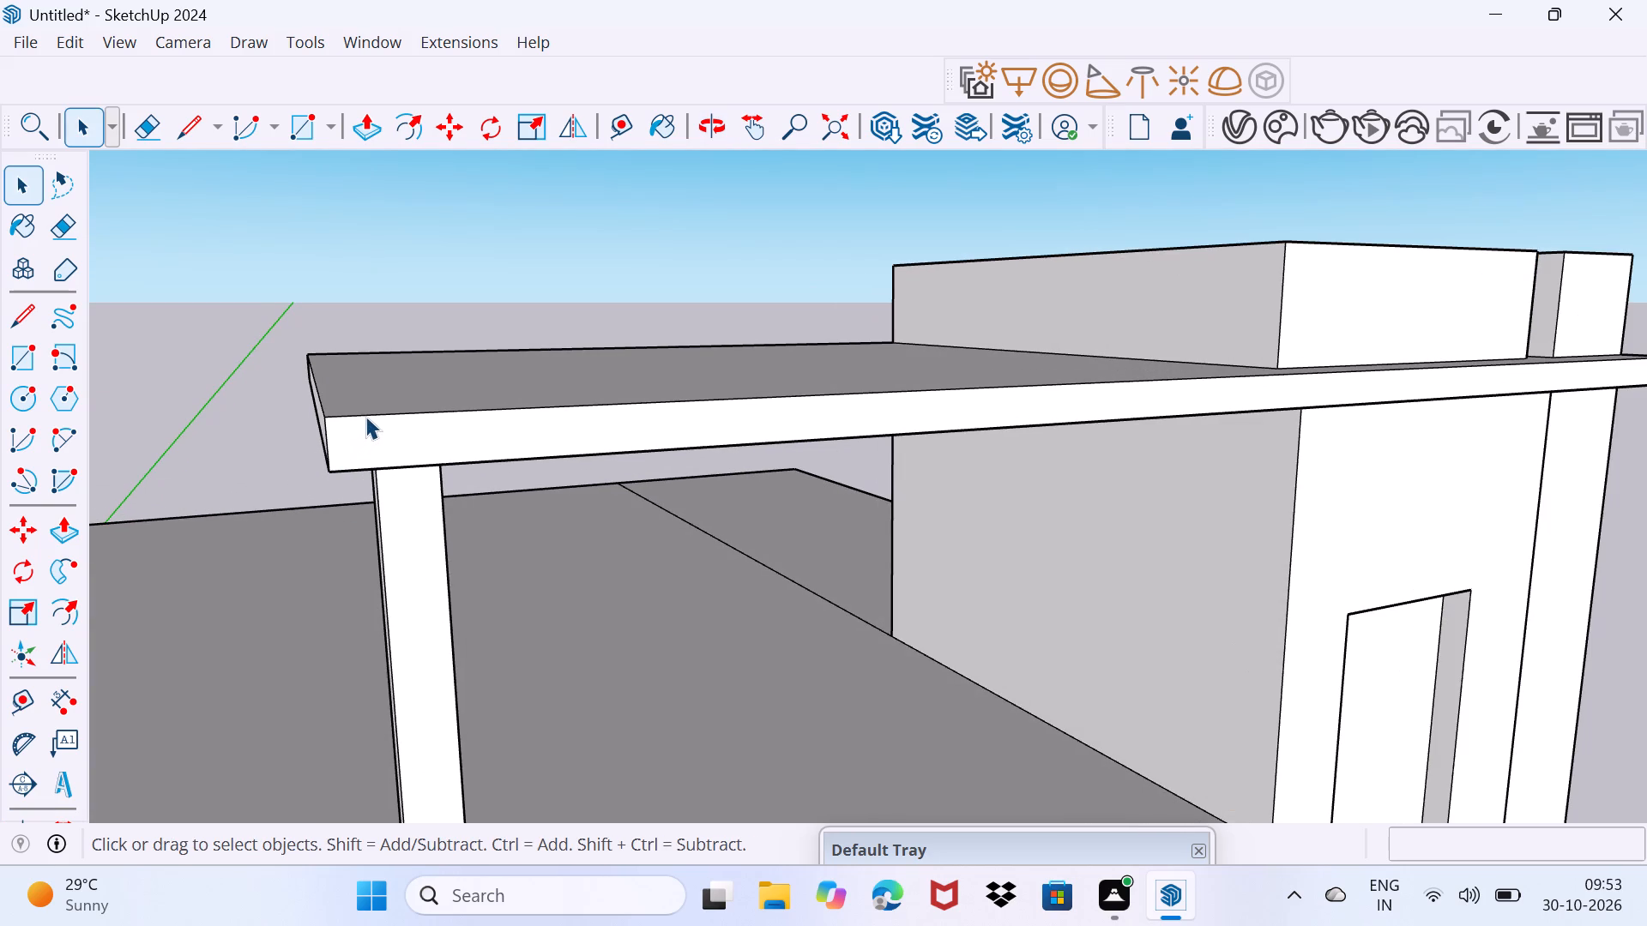
key(m)
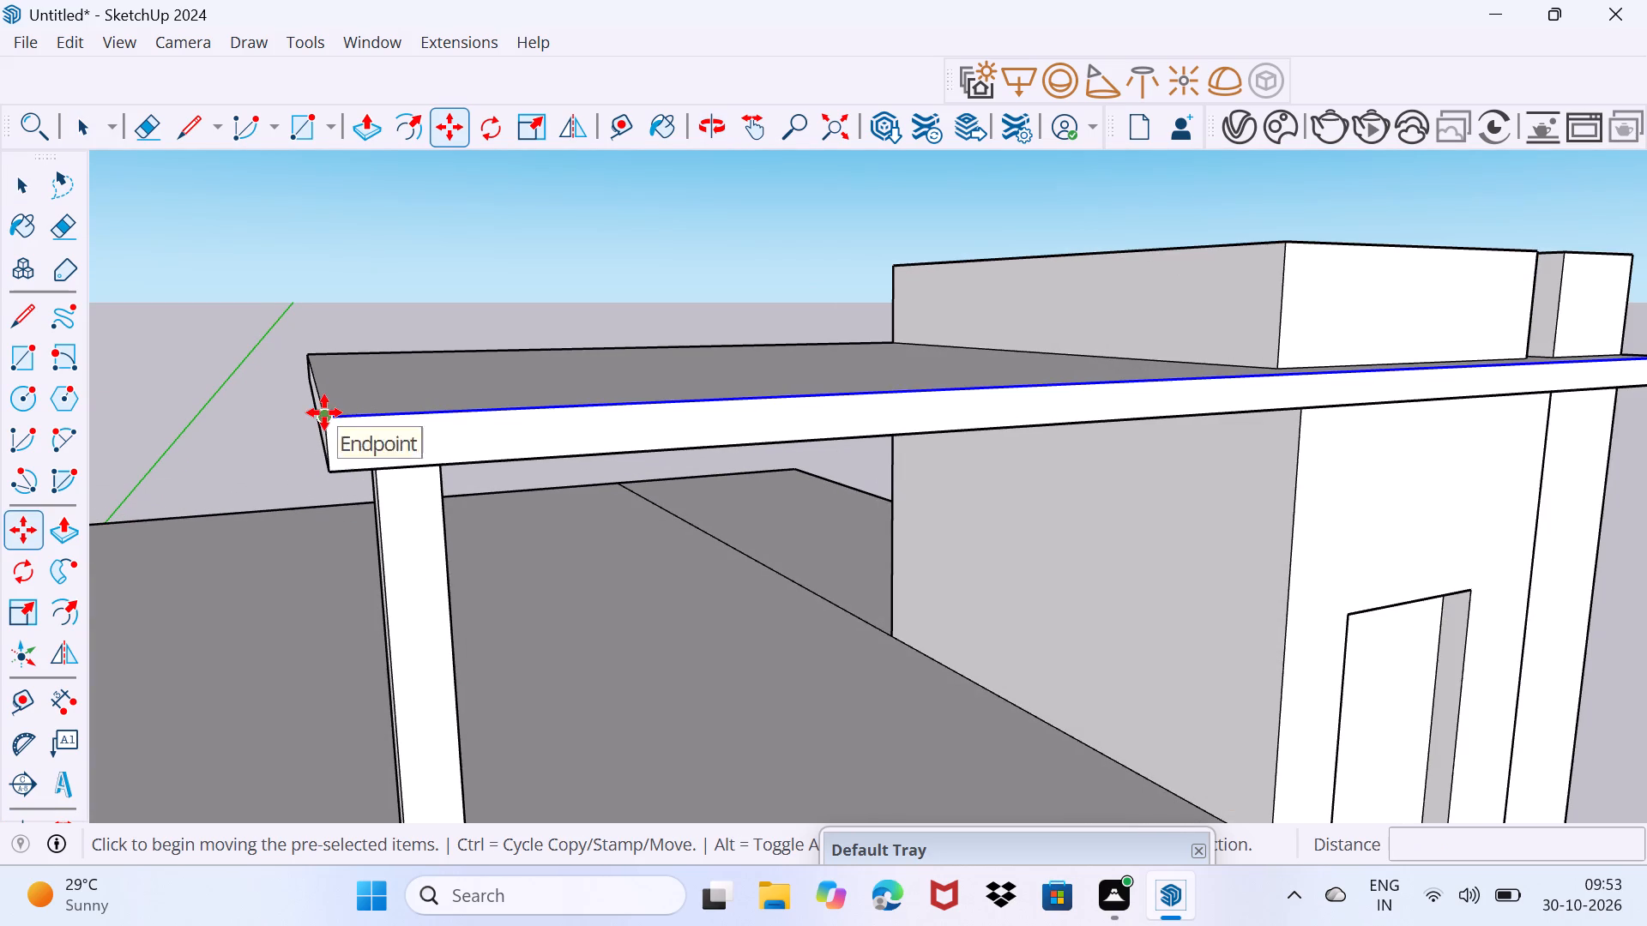
click(324, 412)
scroll(323, 452, up, 10)
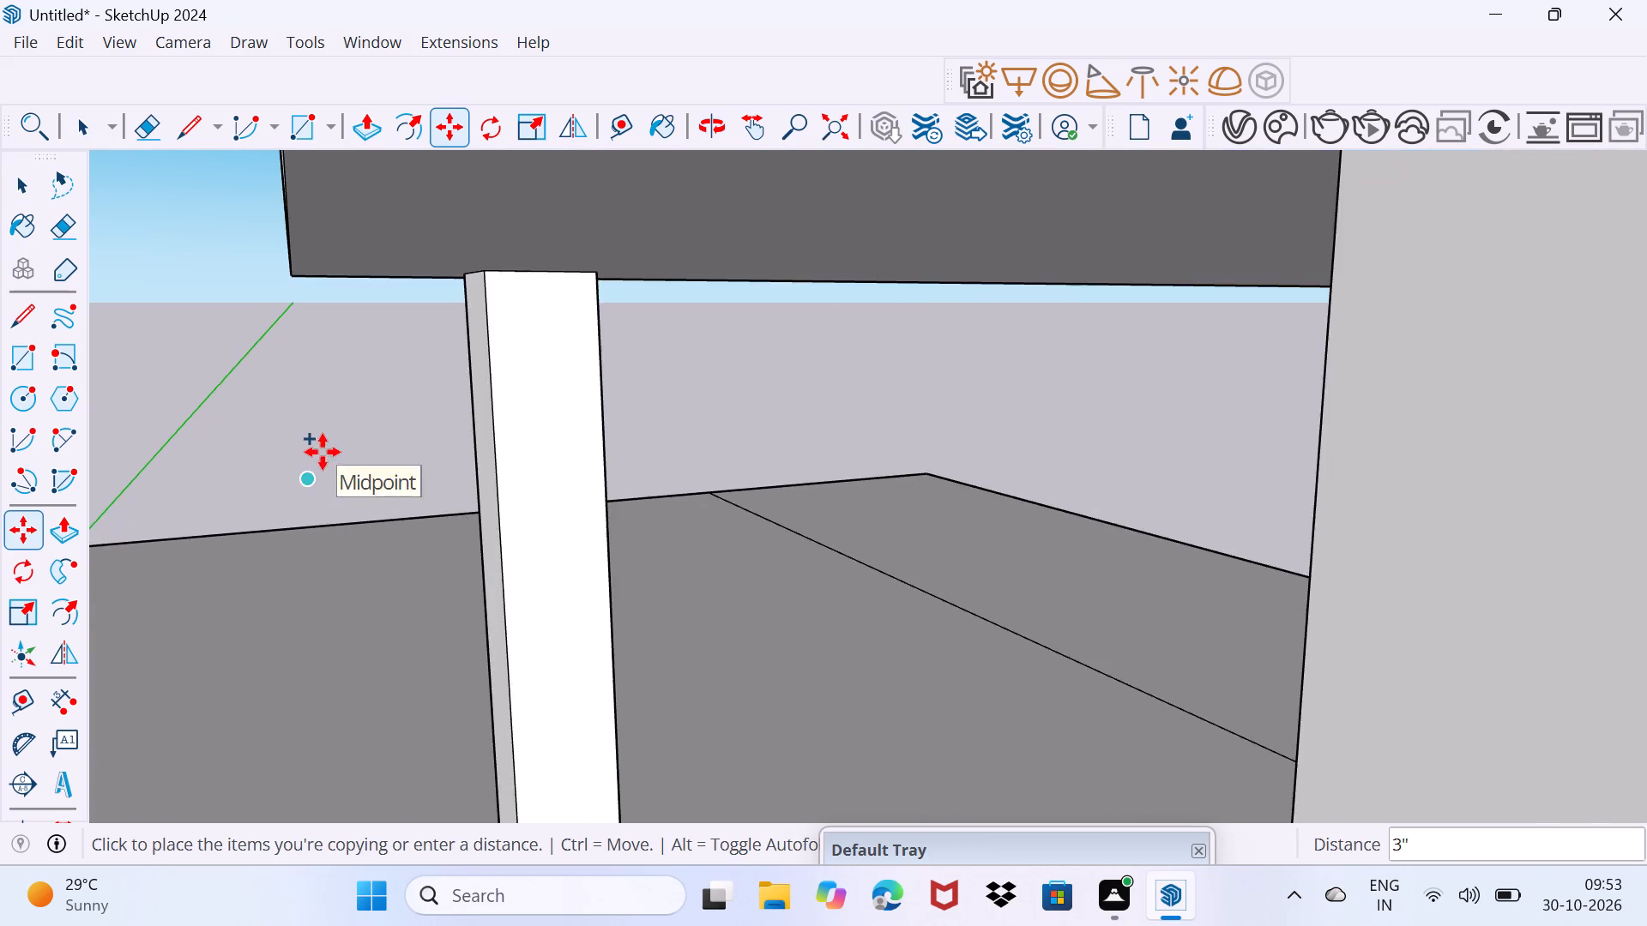
scroll(328, 443, down, 3)
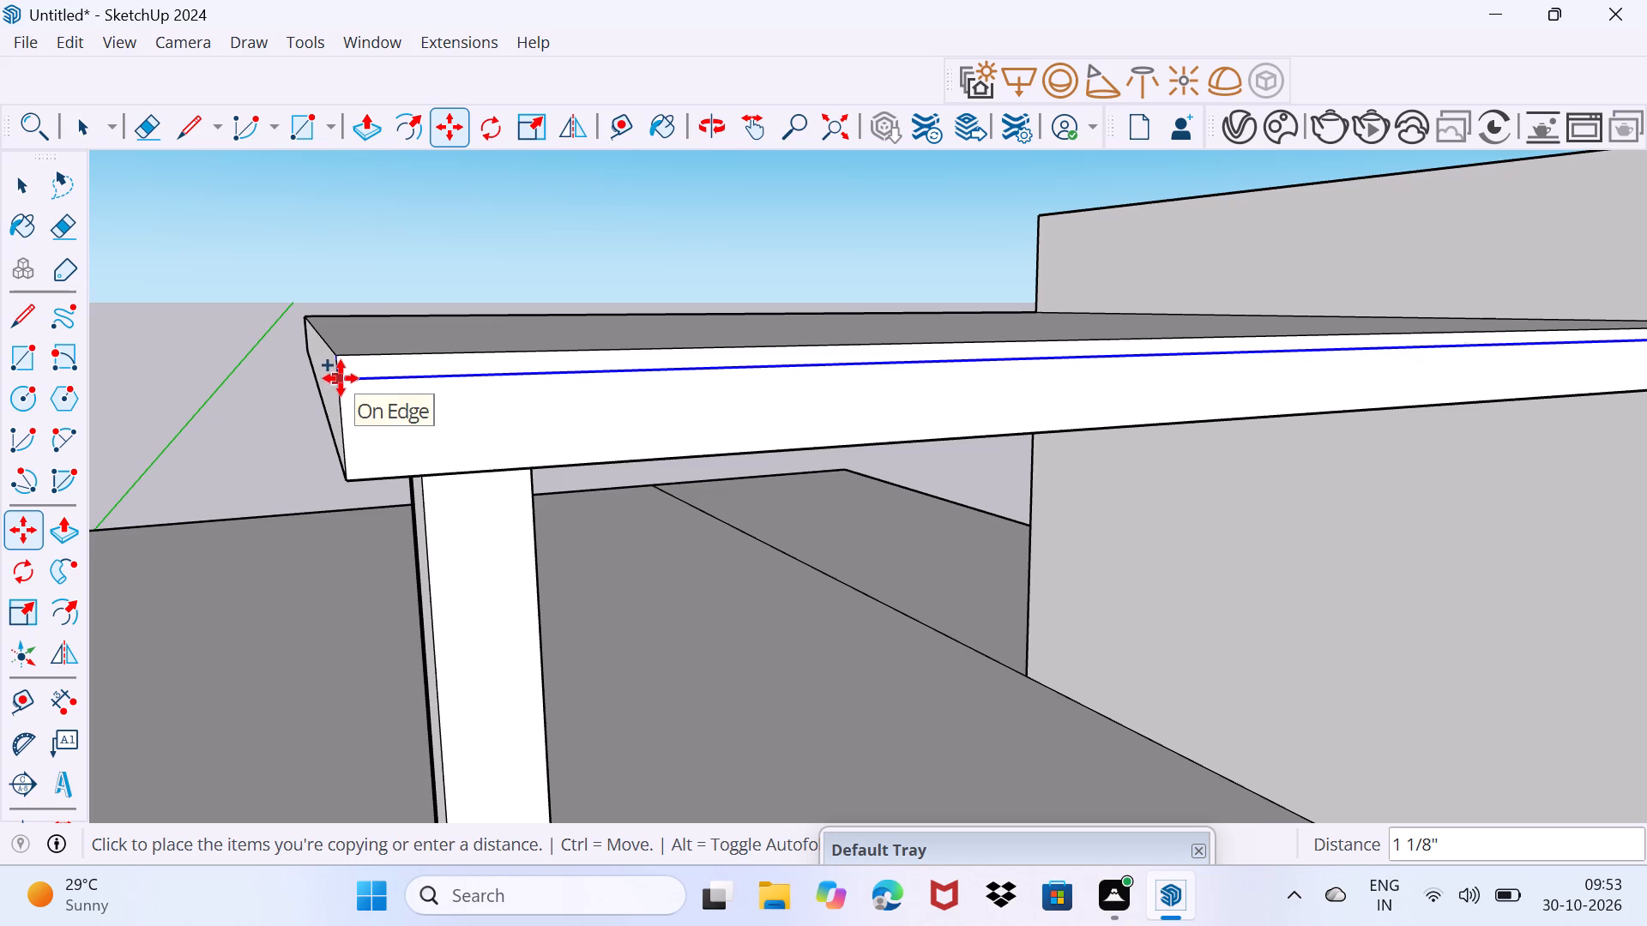
click(341, 376)
key(space)
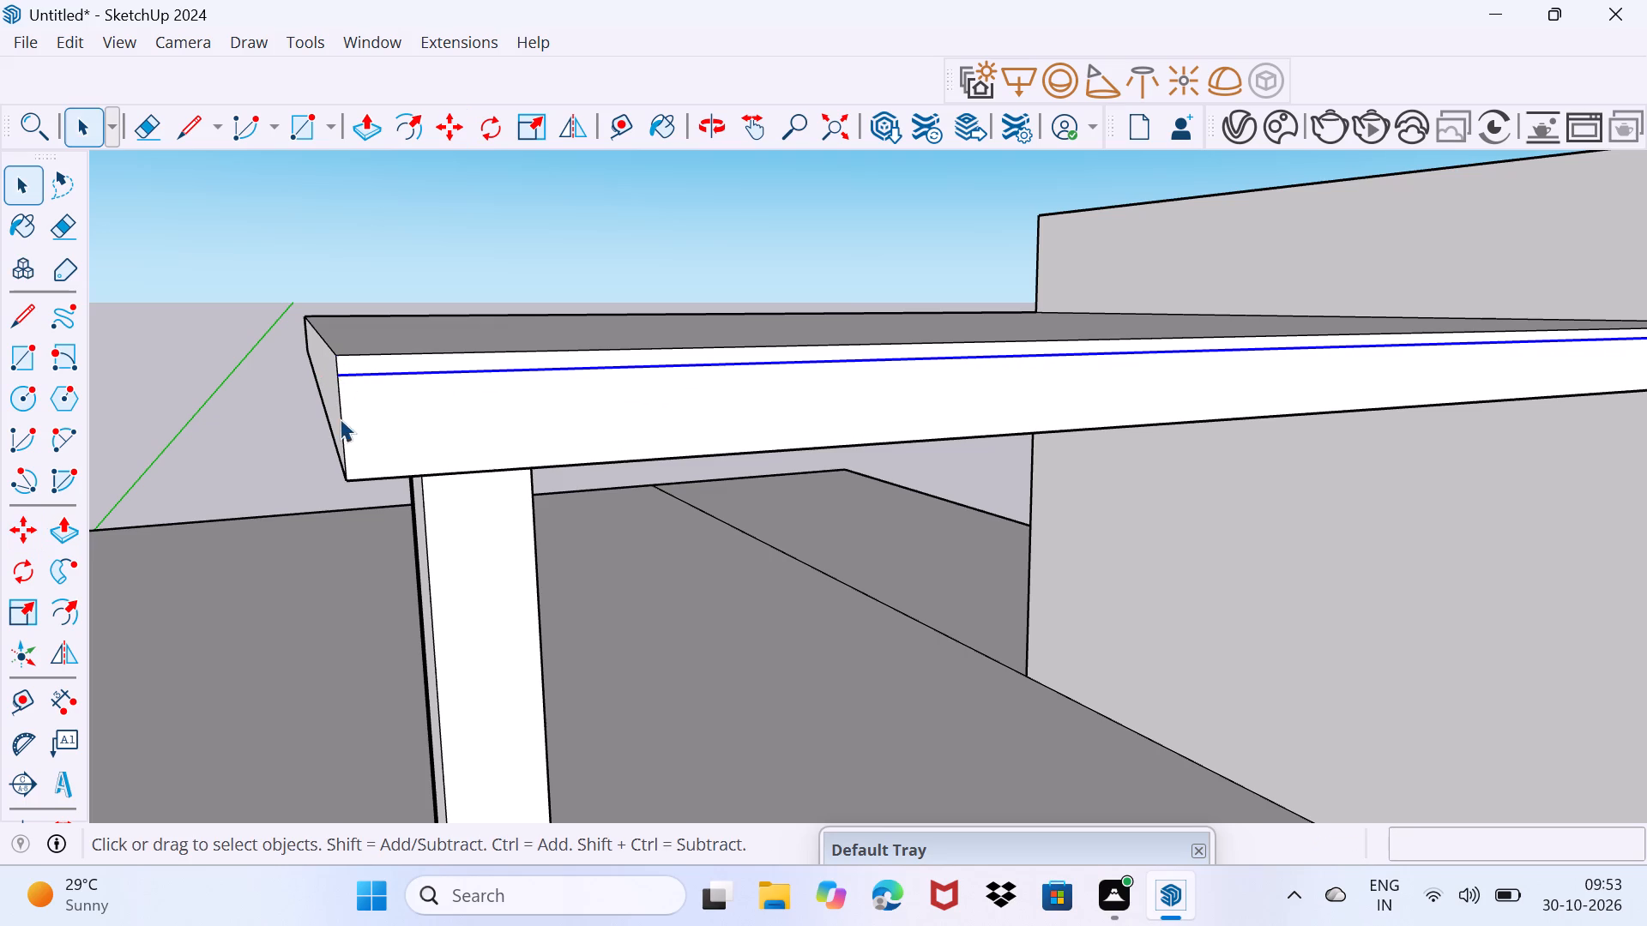
drag(348, 439, 389, 400)
Copy the bottom edge of the canopy's long front fascia about 3 13/16" up the fascia with Move.
click(383, 476)
key(m)
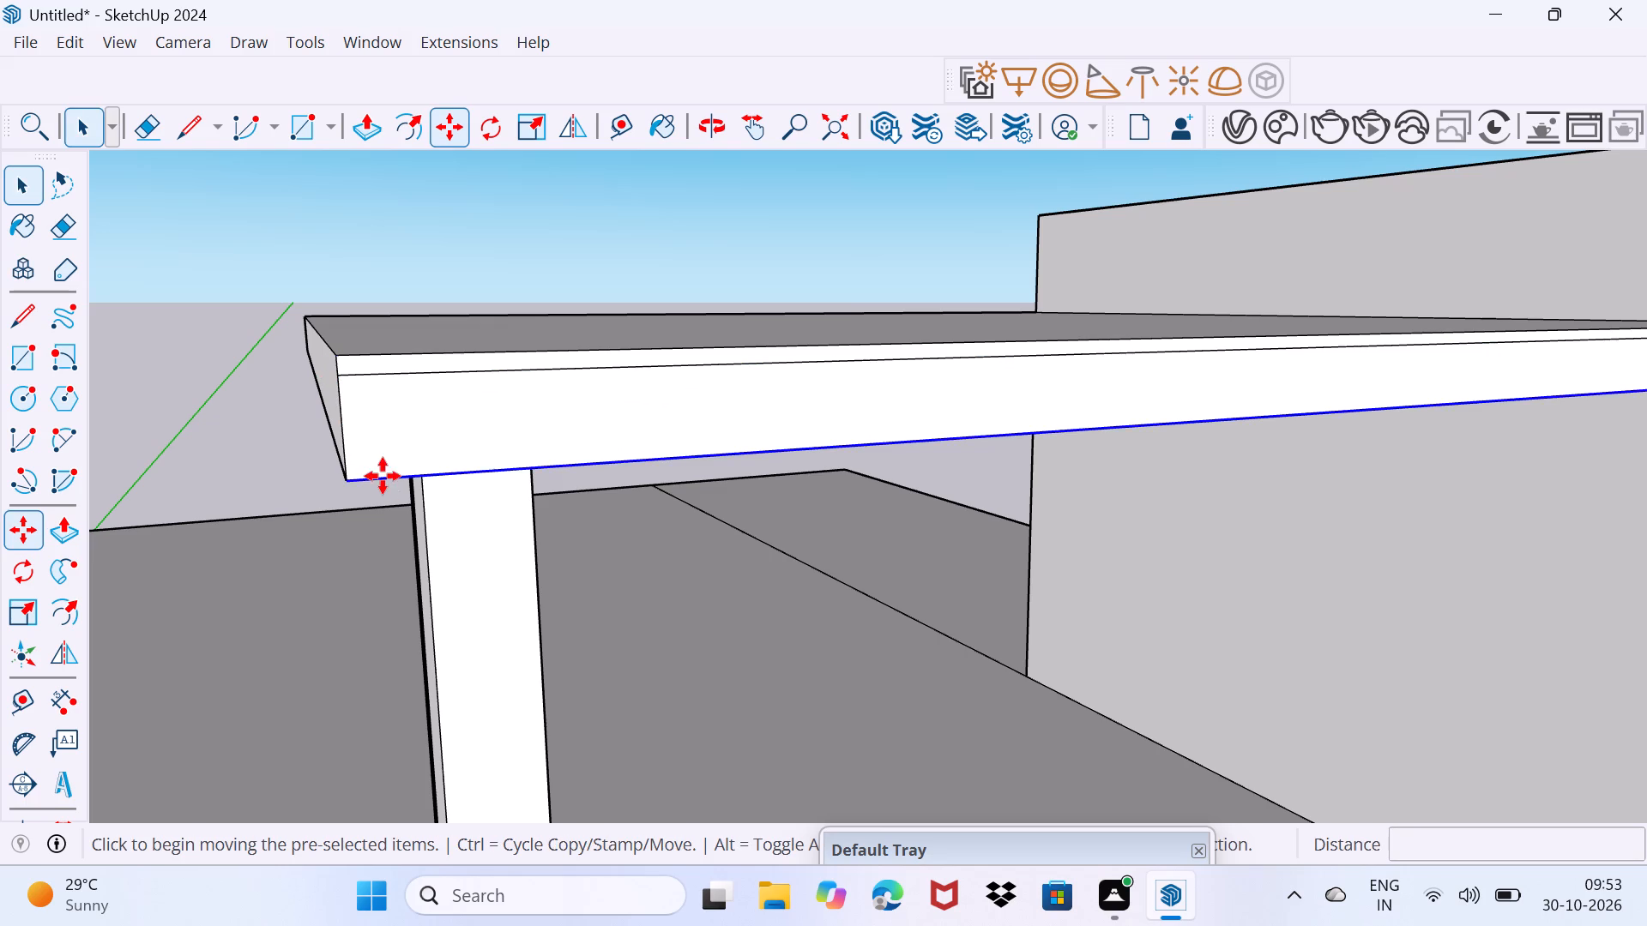
click(373, 483)
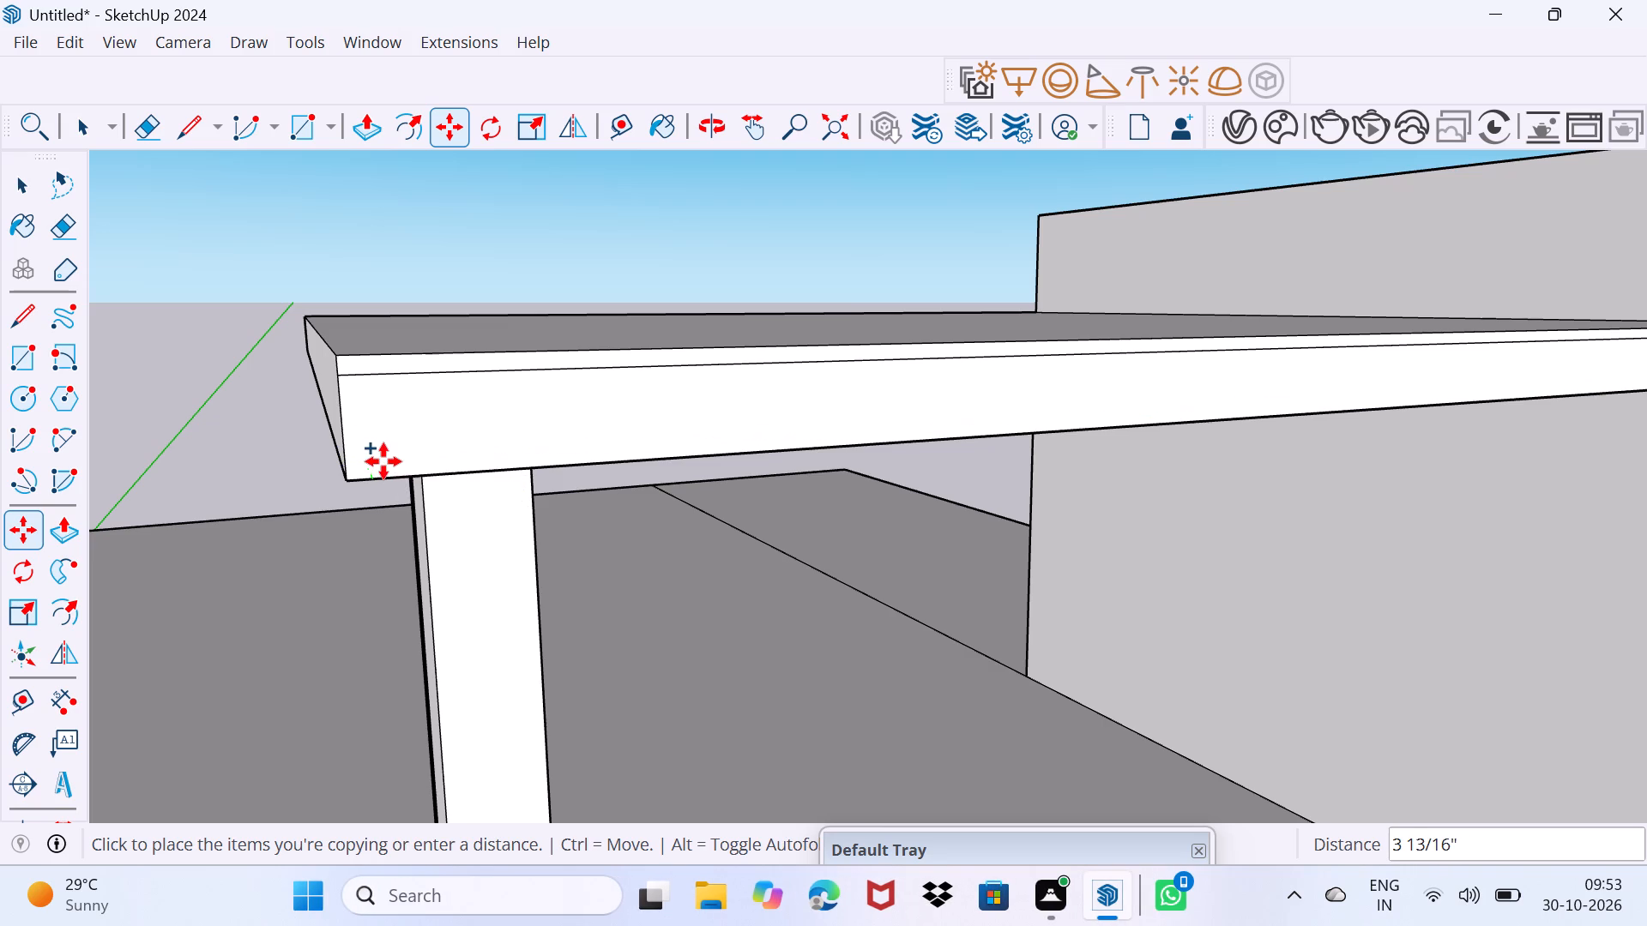
click(383, 460)
key(space)
drag(373, 465, 406, 413)
Draw a line about 13' 2 5/8" long across the canopy's outer end fascia, continuing the upper line from the front fascia.
middle_drag(371, 429, 407, 442)
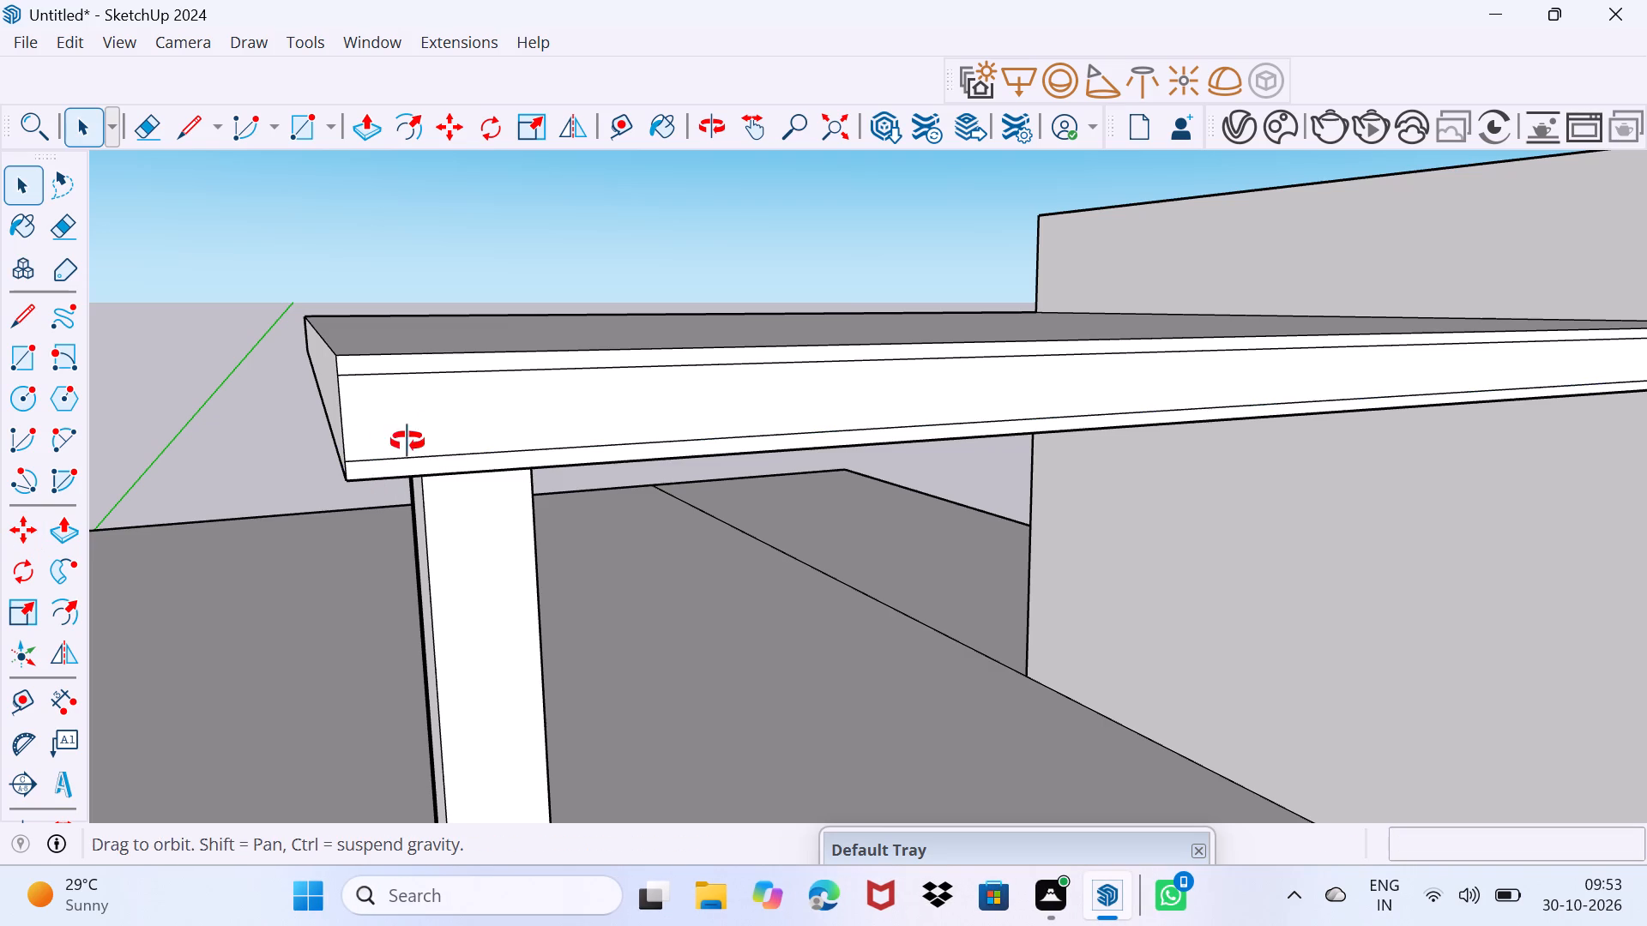
middle_drag(407, 442, 619, 435)
key(l)
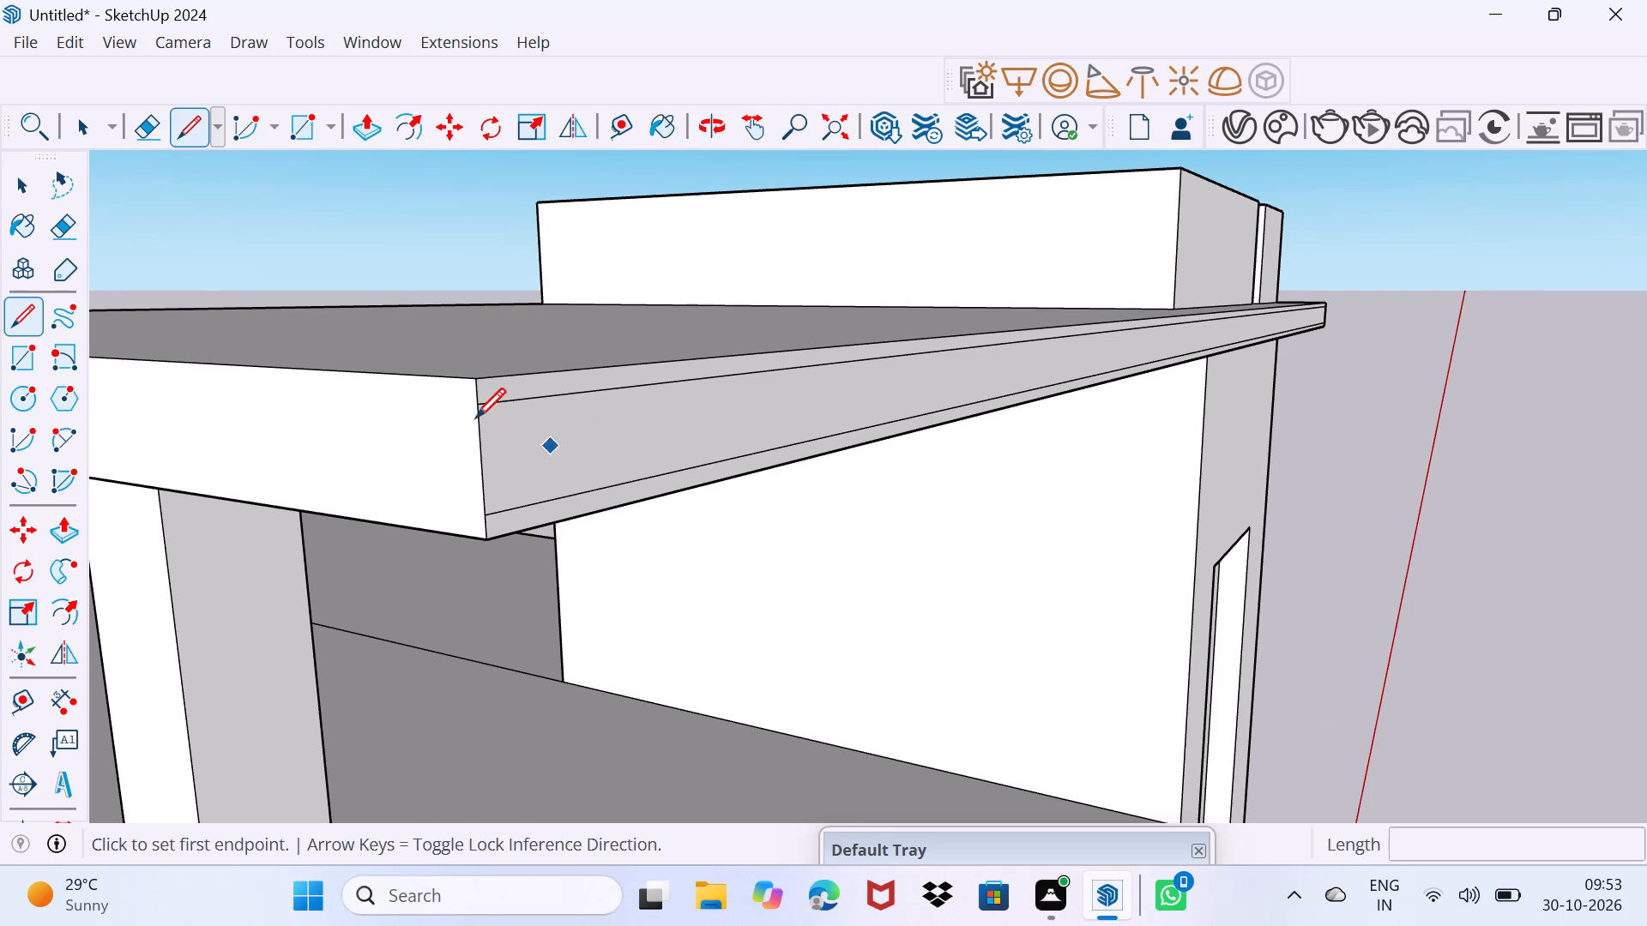
click(480, 403)
scroll(359, 408, down, 2)
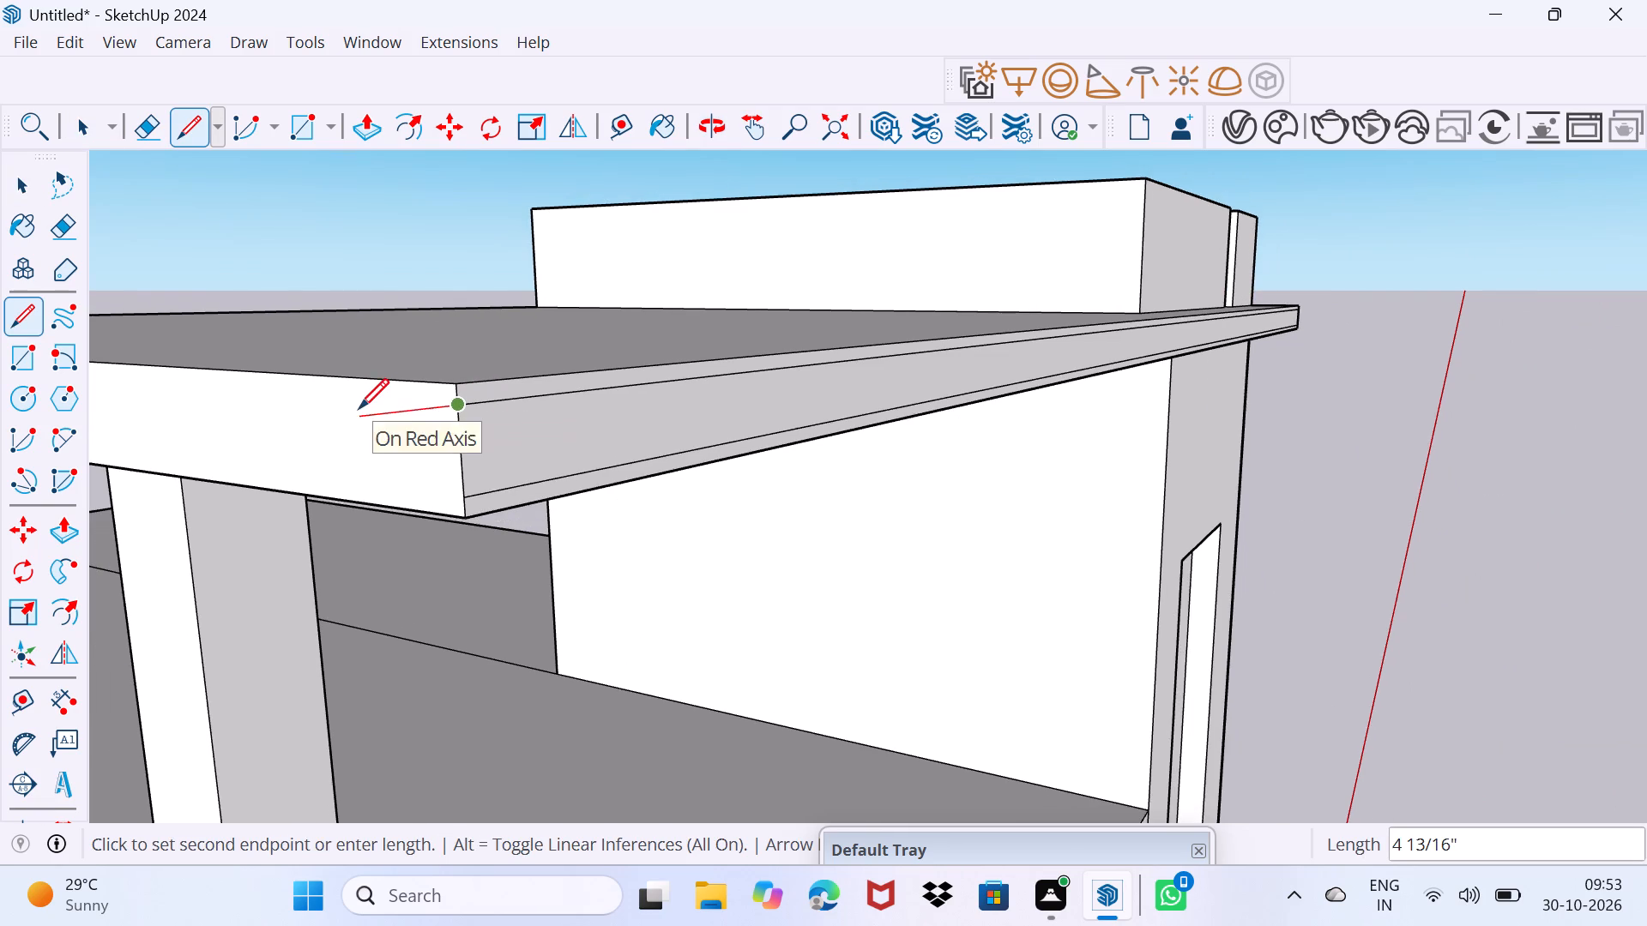
middle_drag(359, 408, 1156, 493)
scroll(1156, 493, down, 1)
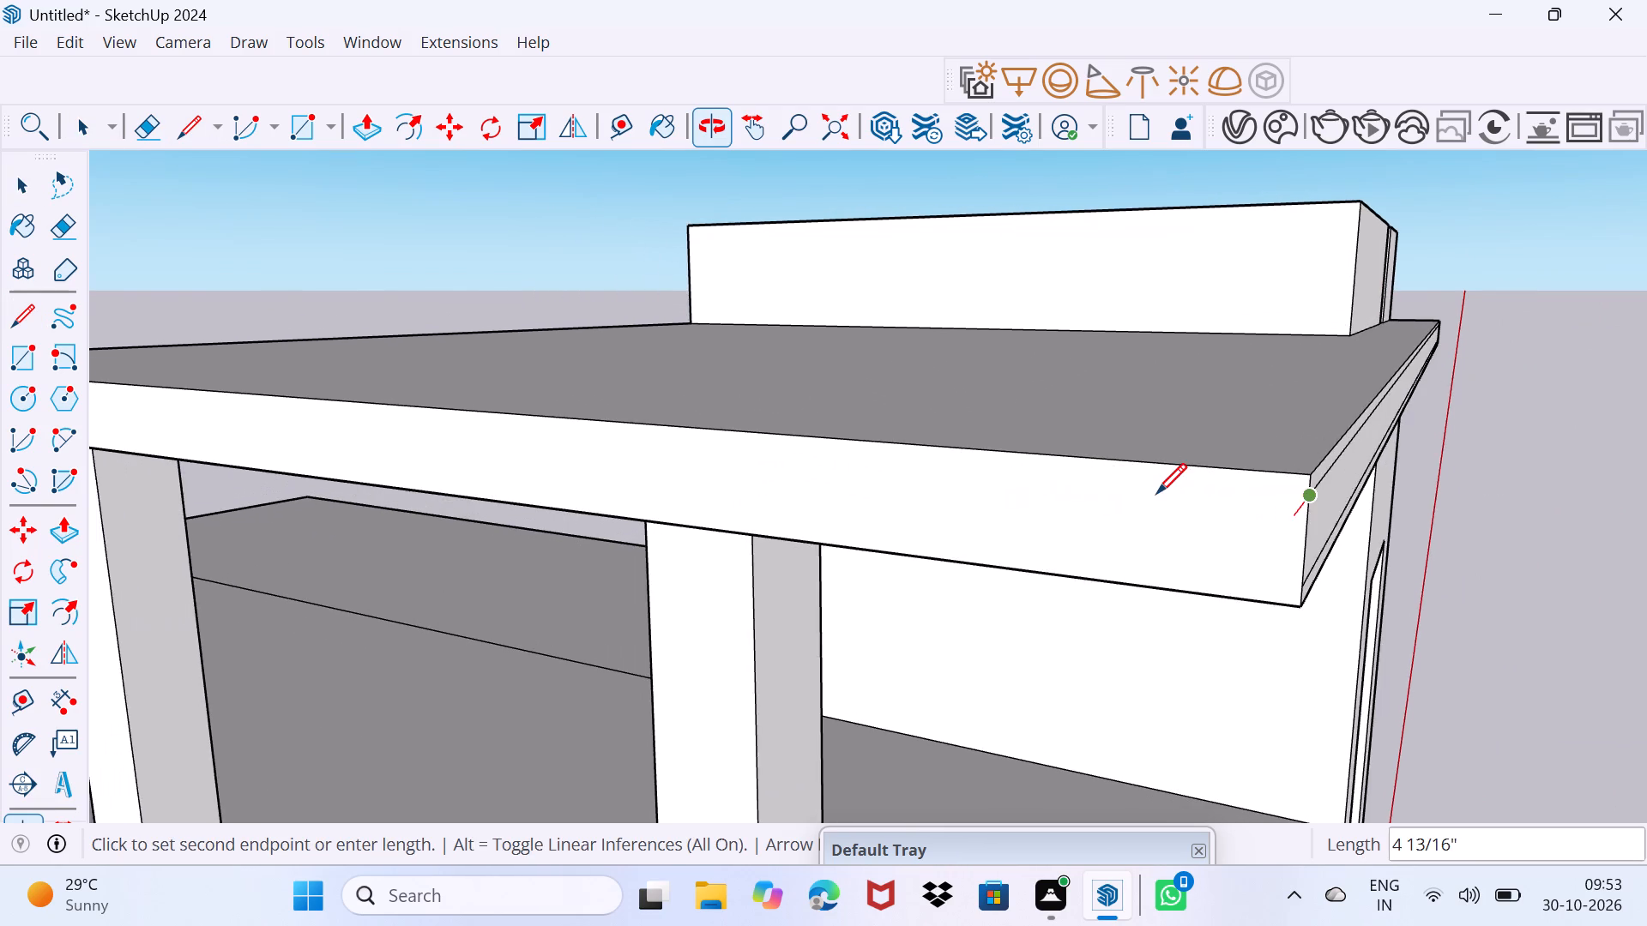
scroll(1156, 493, down, 4)
middle_drag(599, 454, 610, 454)
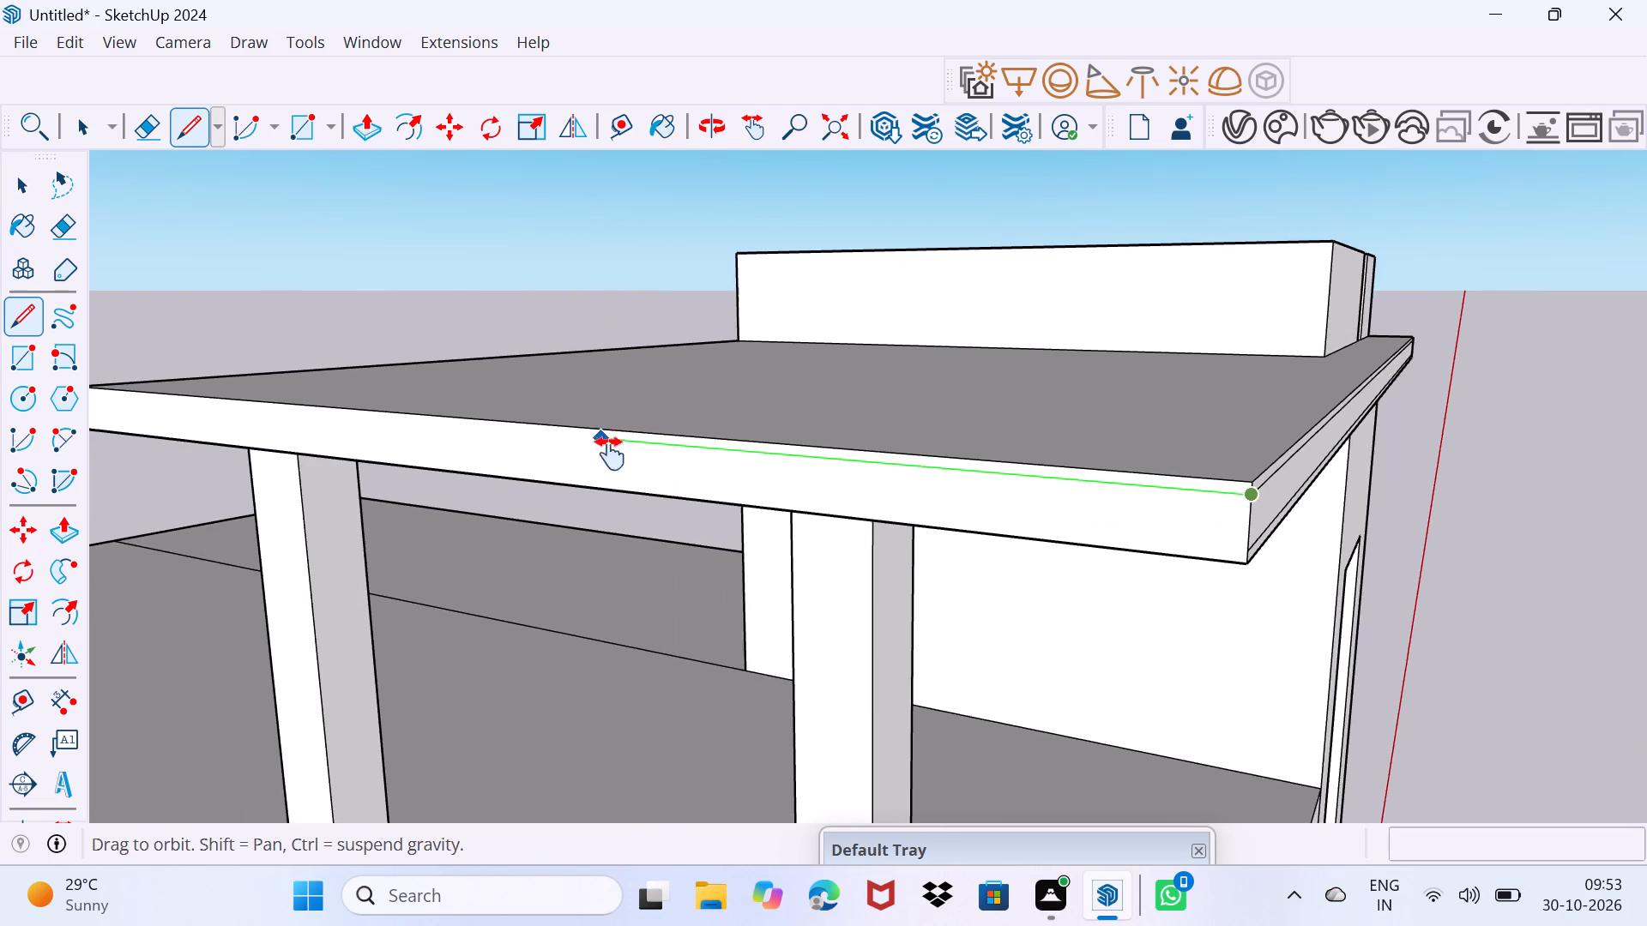
middle_drag(610, 454, 1041, 508)
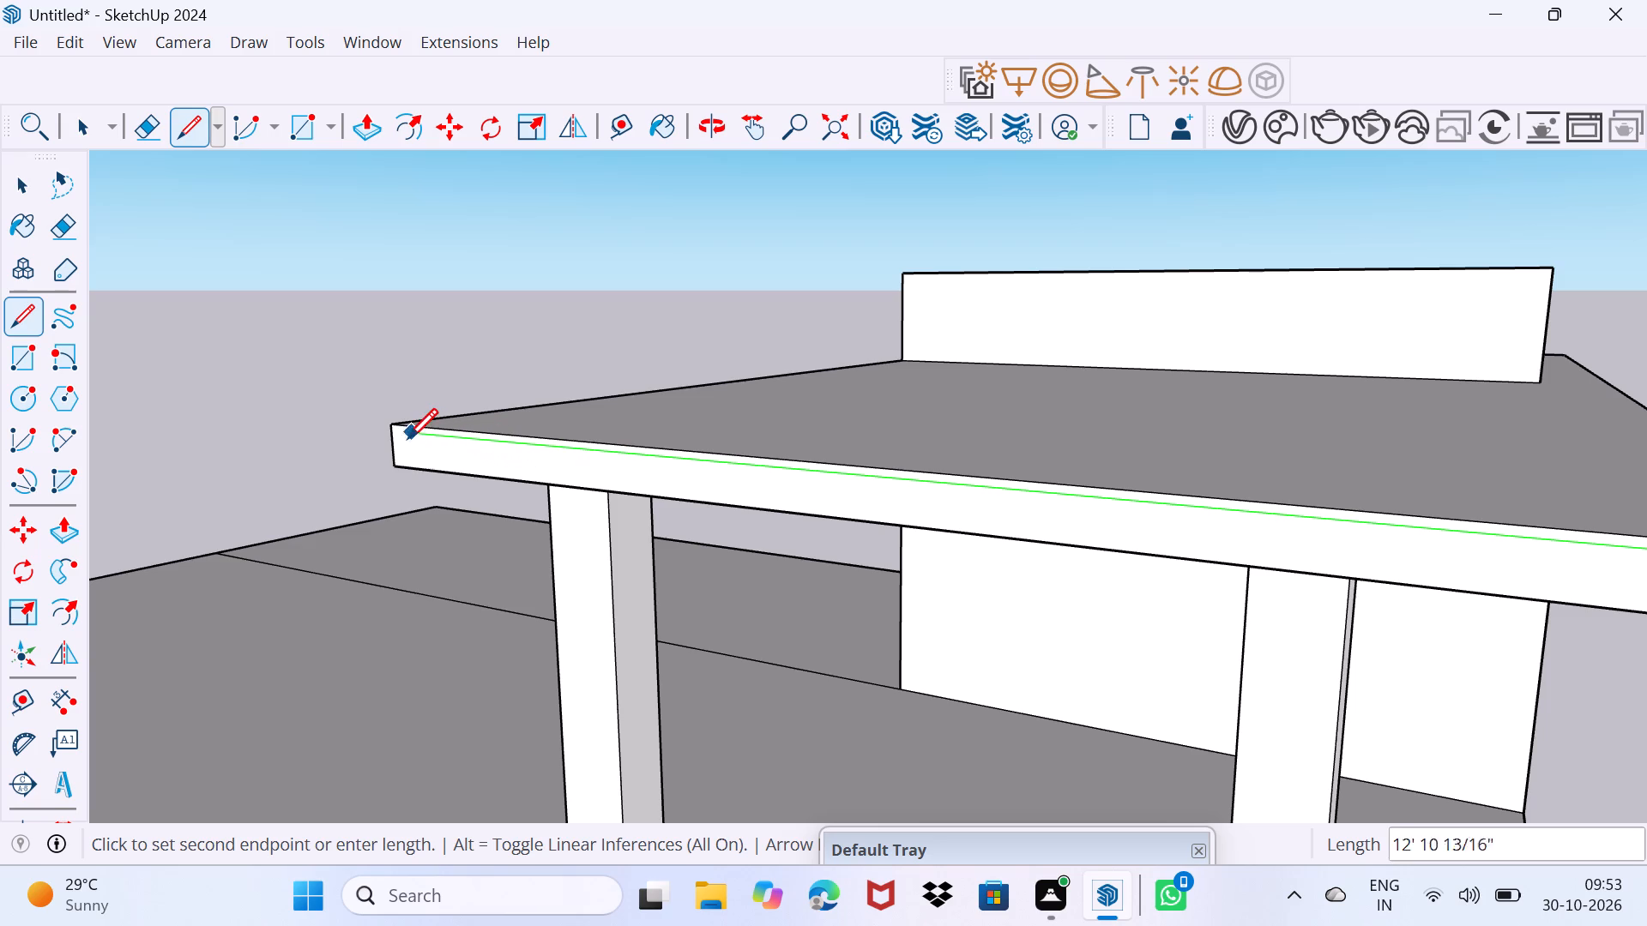
scroll(394, 438, up, 4)
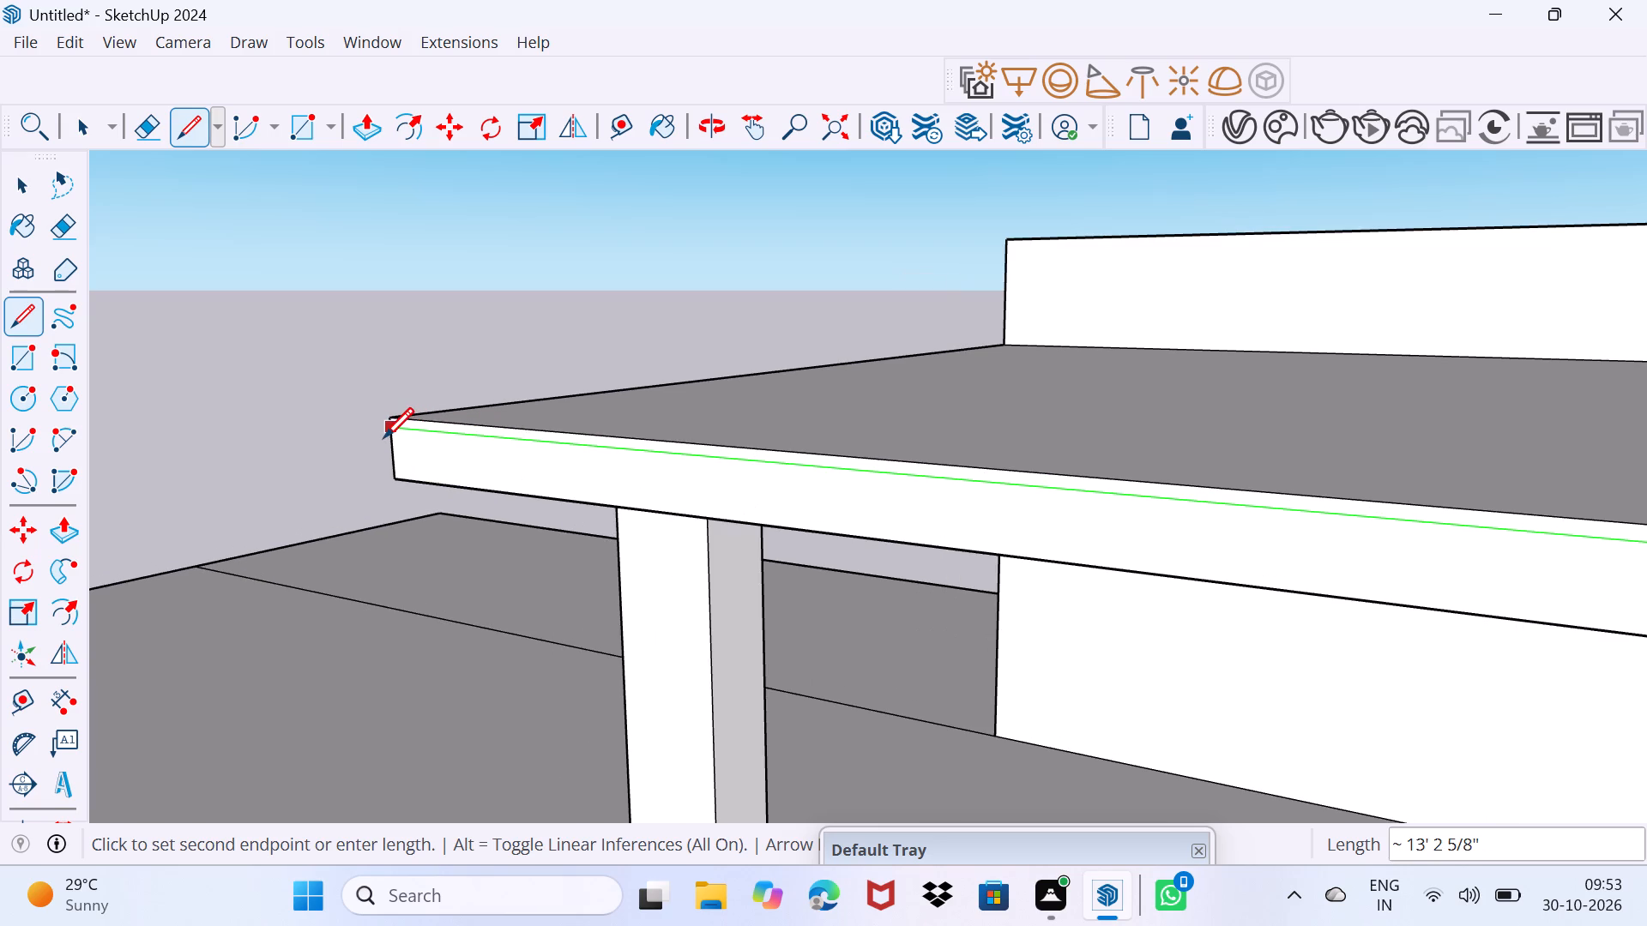
click(383, 437)
Draw a second line about 13' 2 5/8" long across the outer end fascia, continuing the lower line from the front fascia.
scroll(416, 451, down, 12)
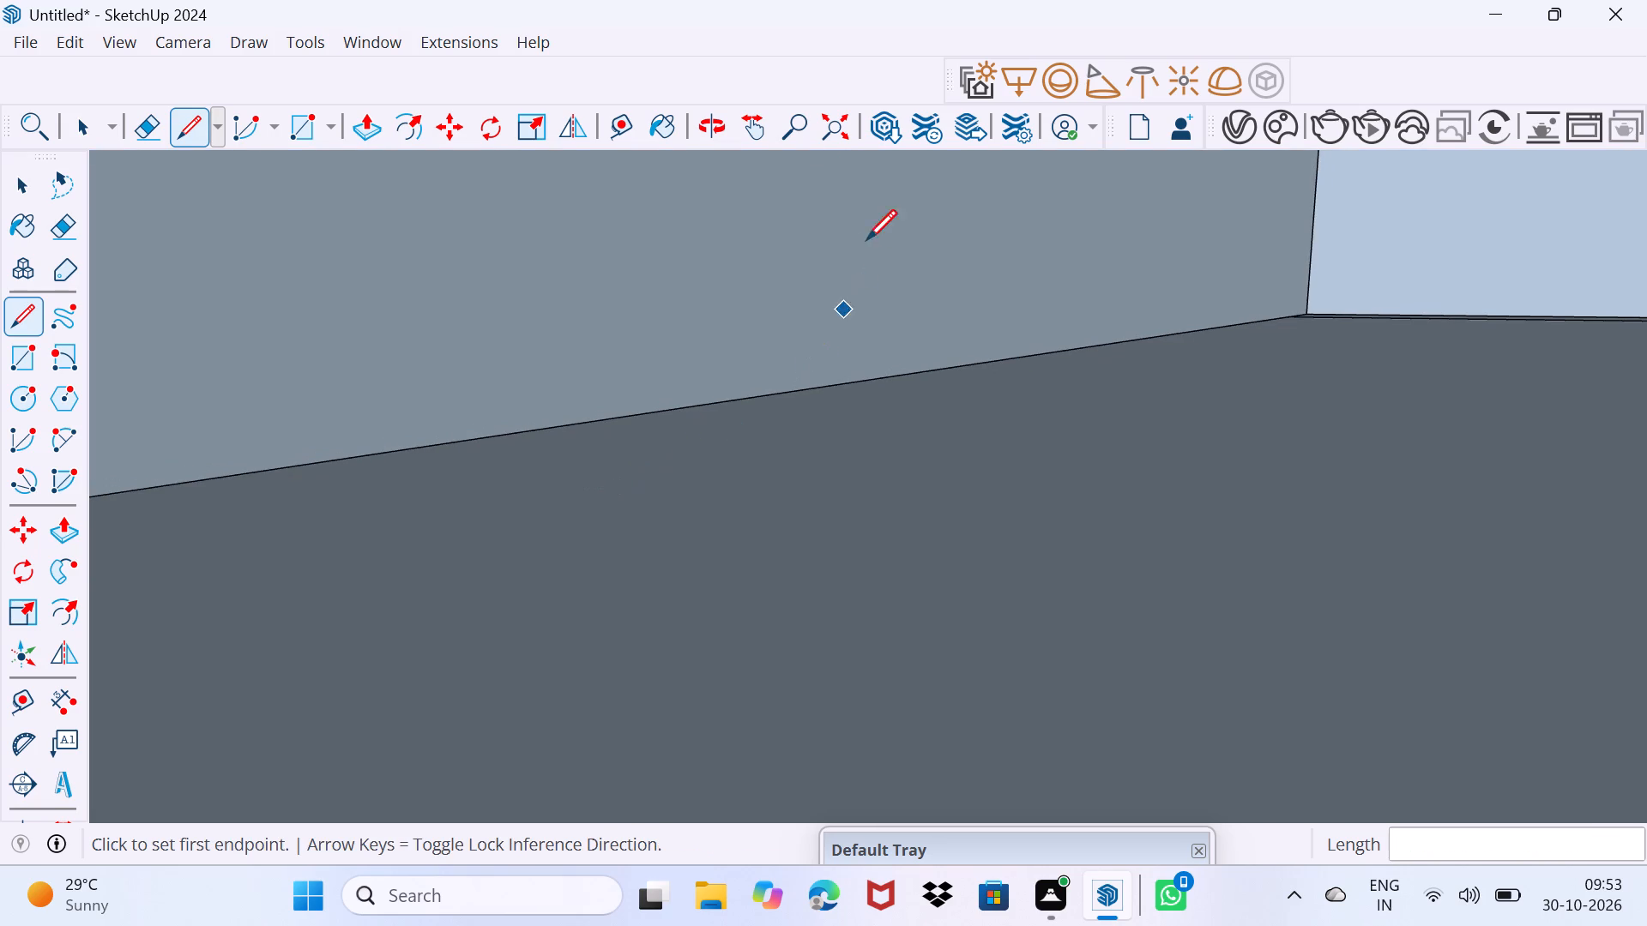
click(824, 122)
scroll(932, 425, up, 3)
scroll(1016, 226, up, 1)
middle_drag(998, 217, 1004, 244)
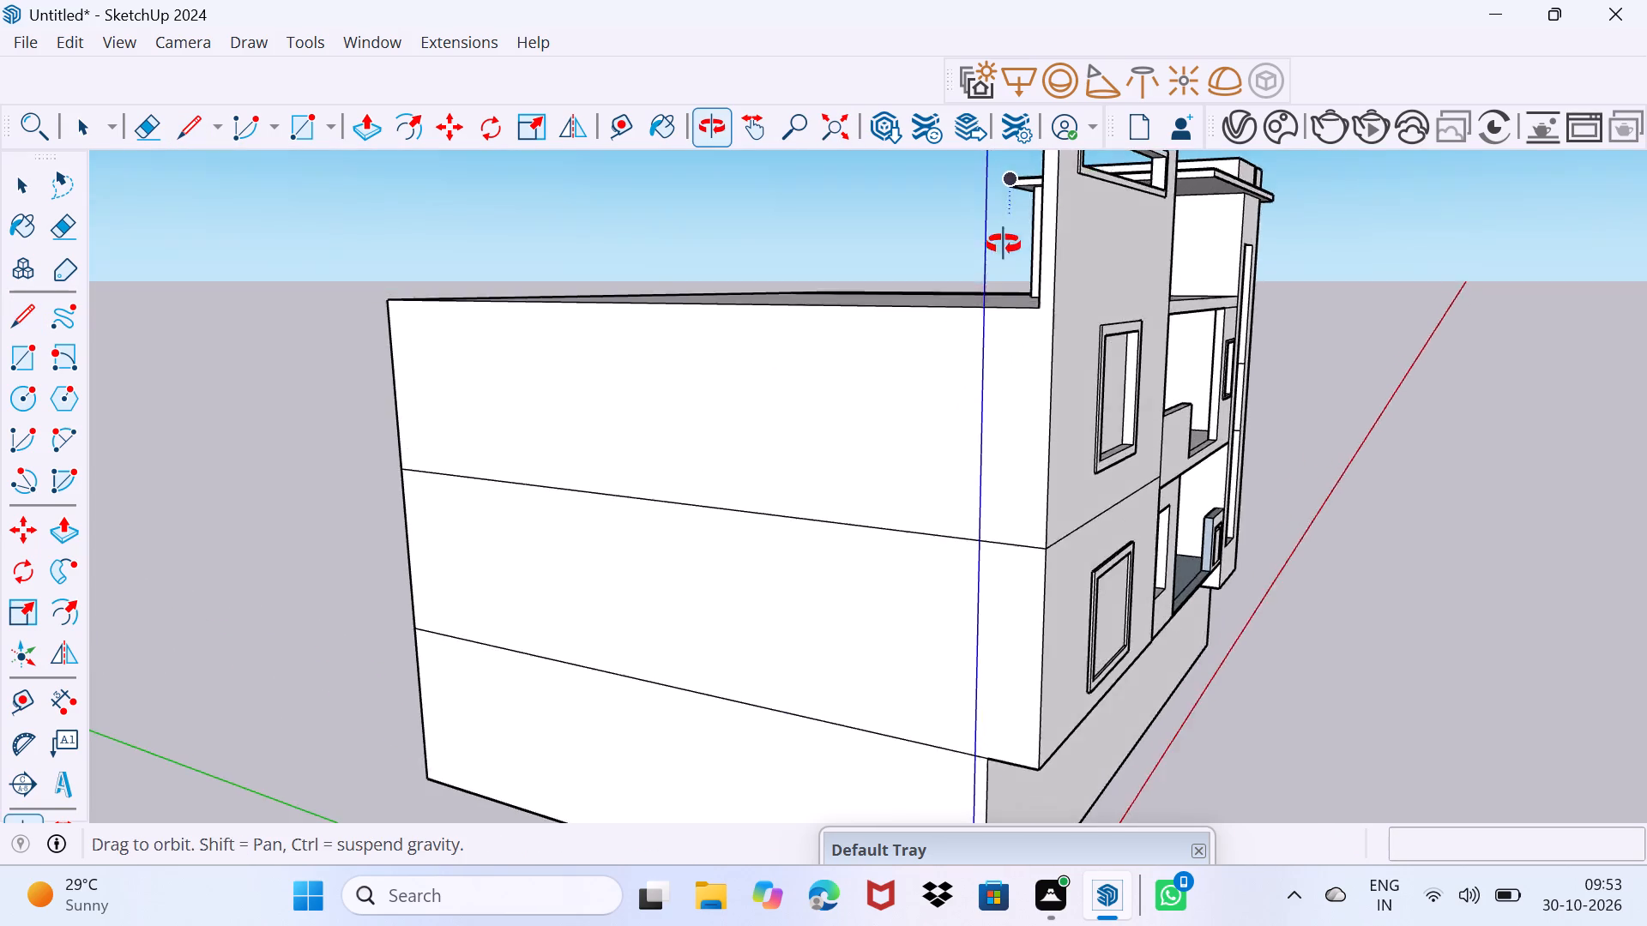
middle_drag(1004, 244, 1143, 268)
shift+middle_drag(1149, 258, 1041, 450)
scroll(1001, 400, up, 5)
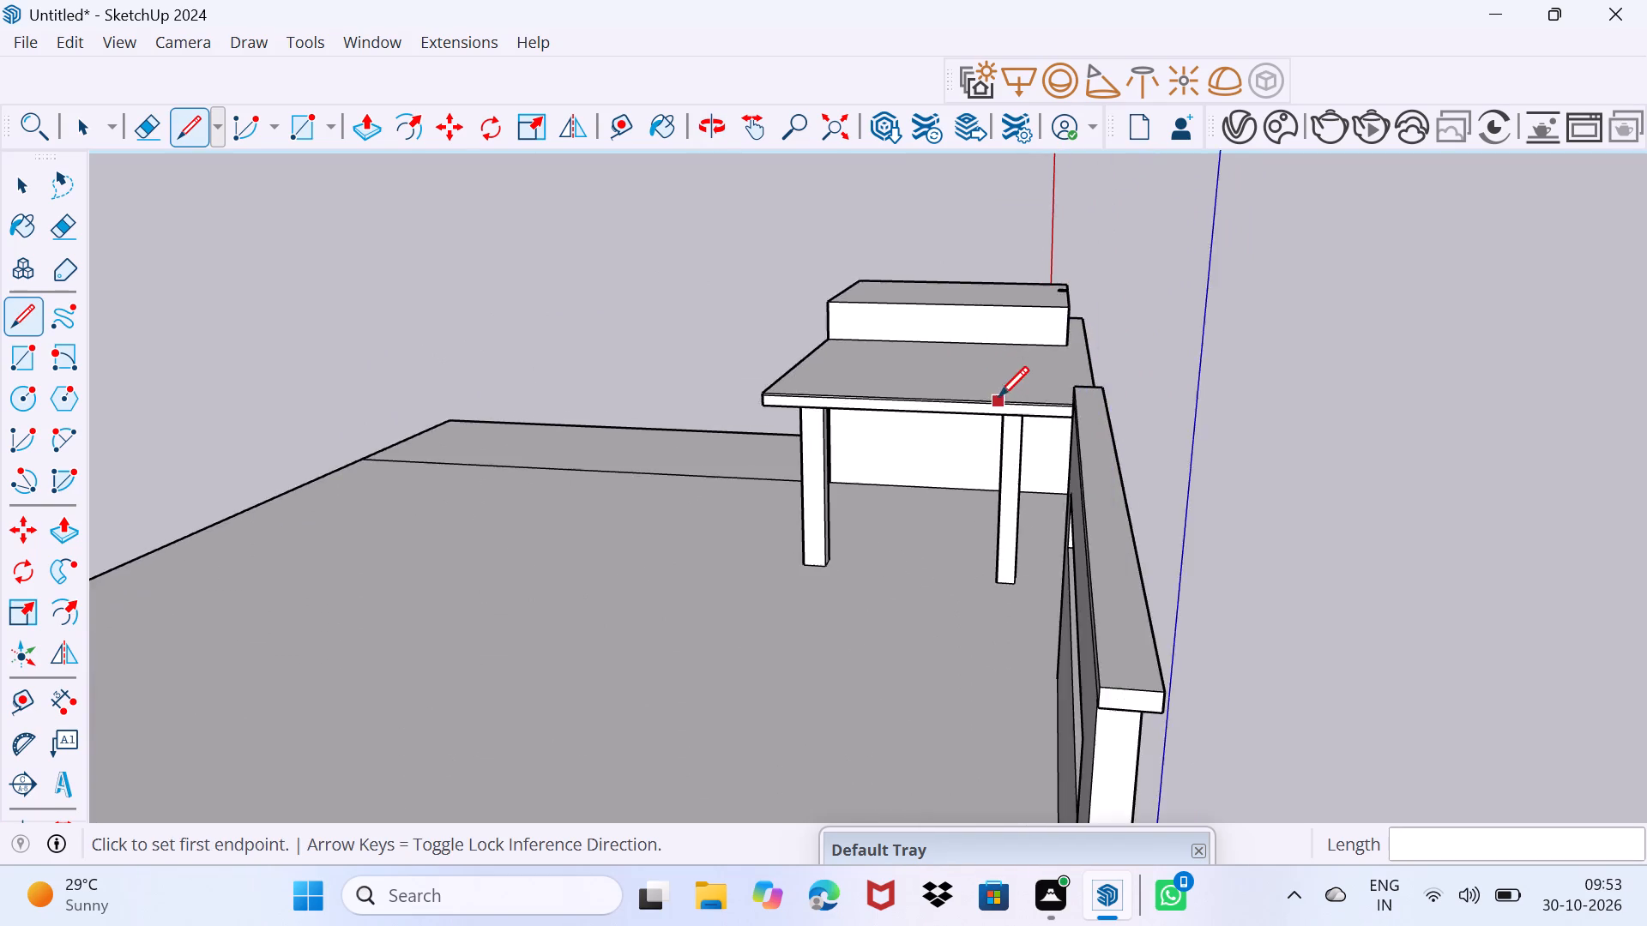
scroll(998, 396, up, 5)
middle_drag(998, 460, 1088, 414)
scroll(1261, 361, up, 8)
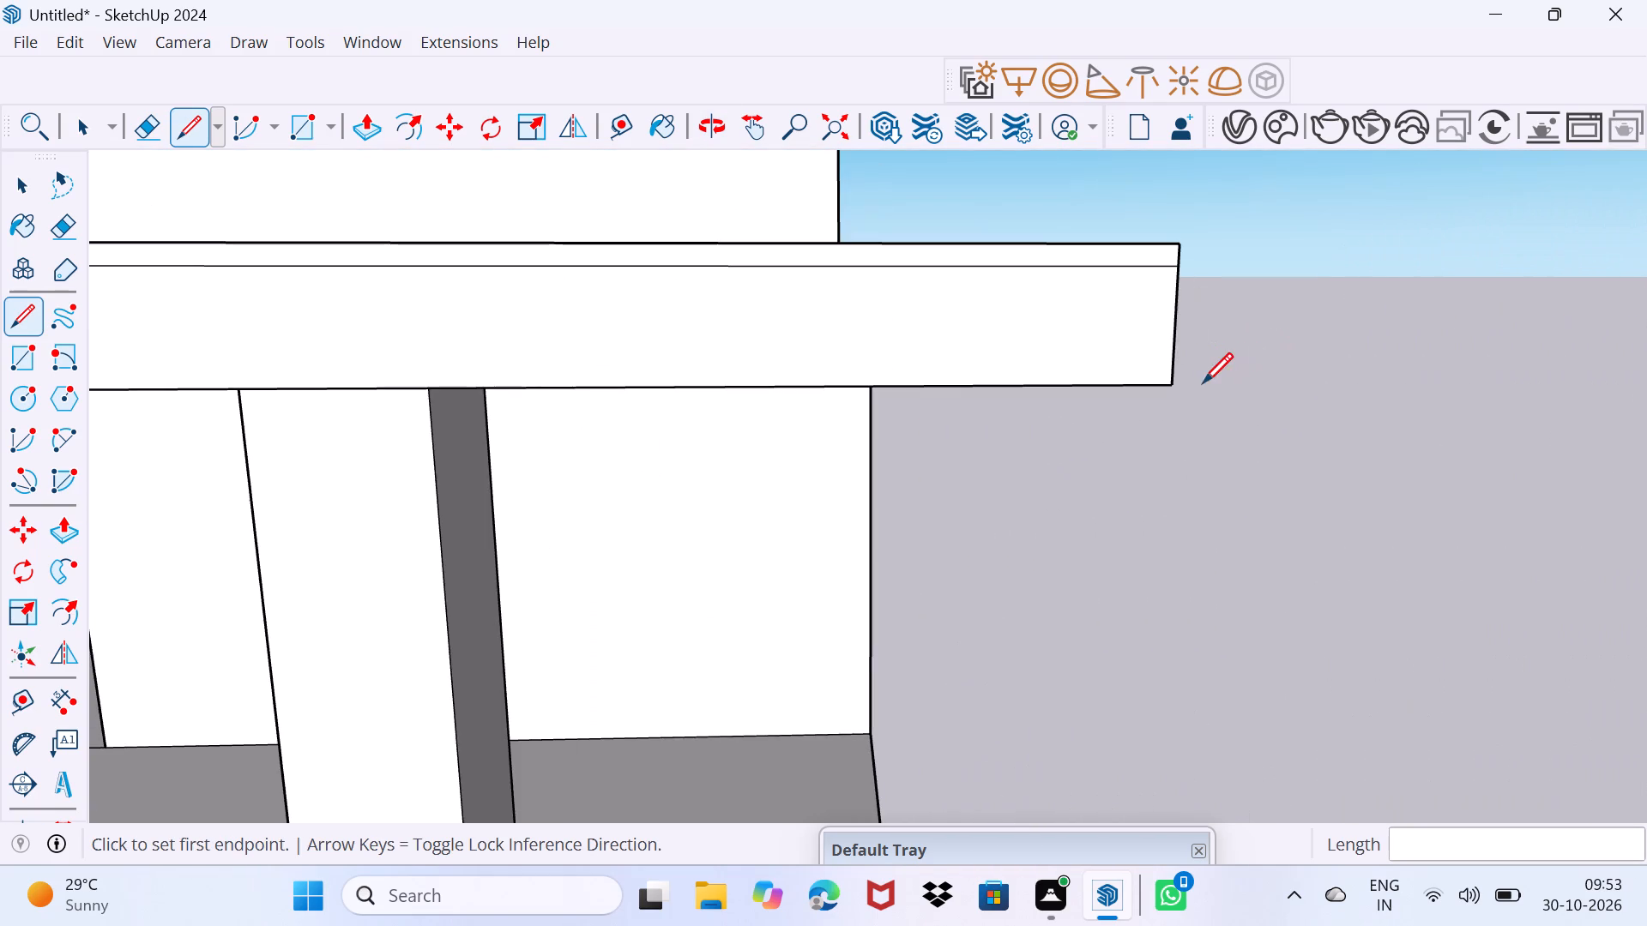
middle_drag(1178, 368, 1136, 359)
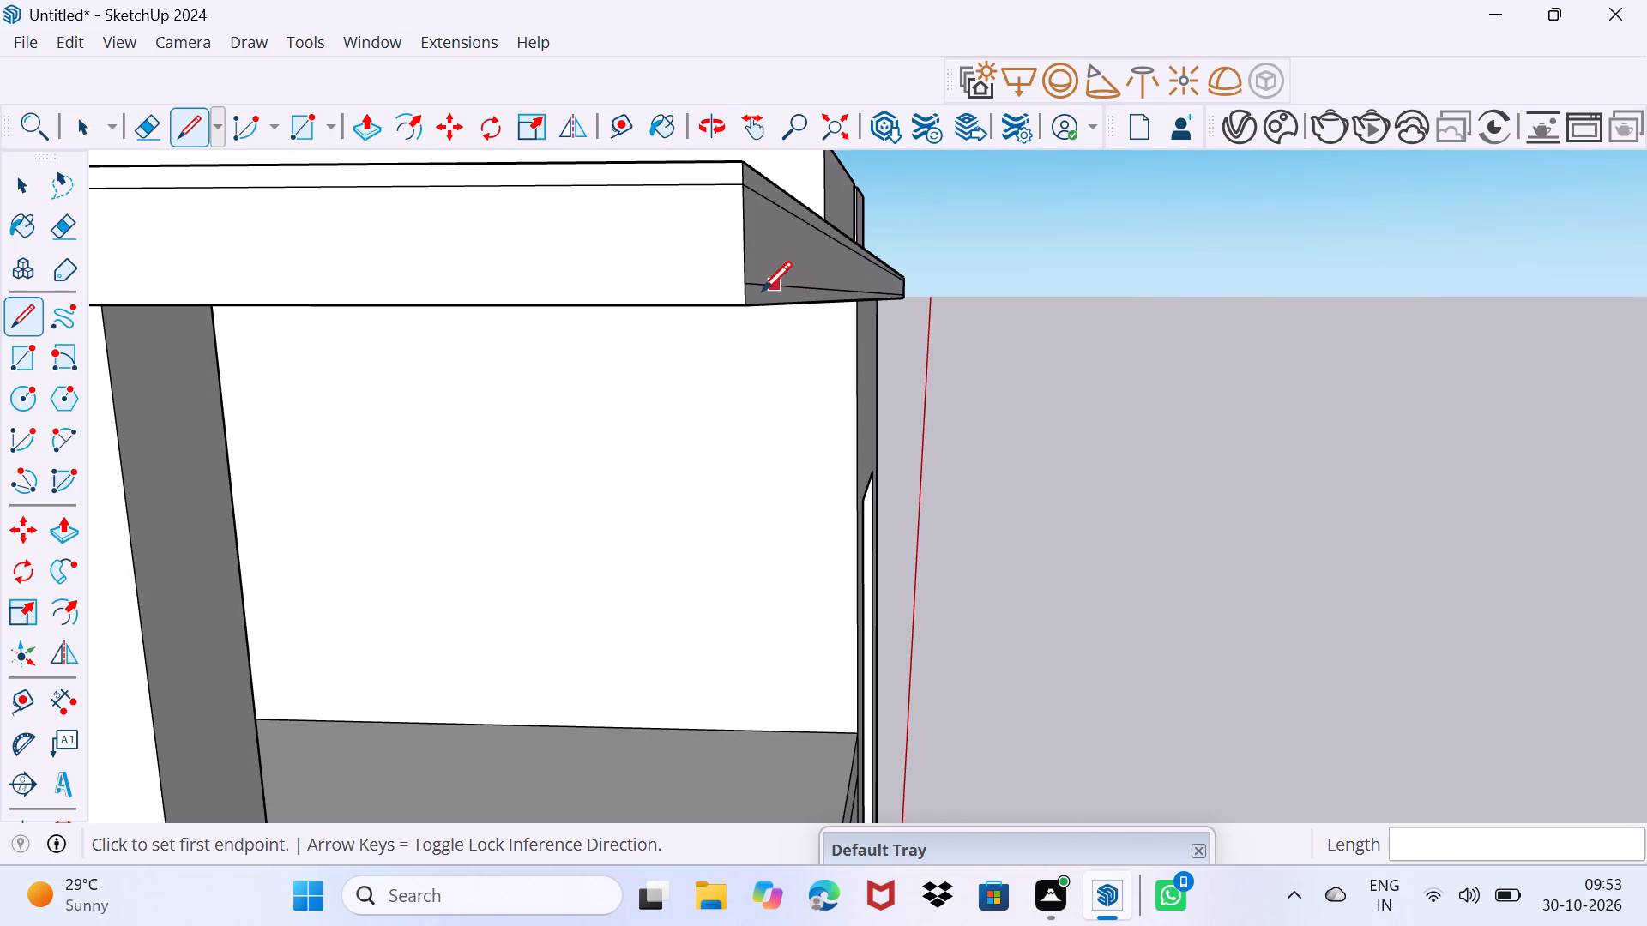
click(748, 288)
scroll(587, 289, down, 3)
middle_drag(586, 290, 1384, 346)
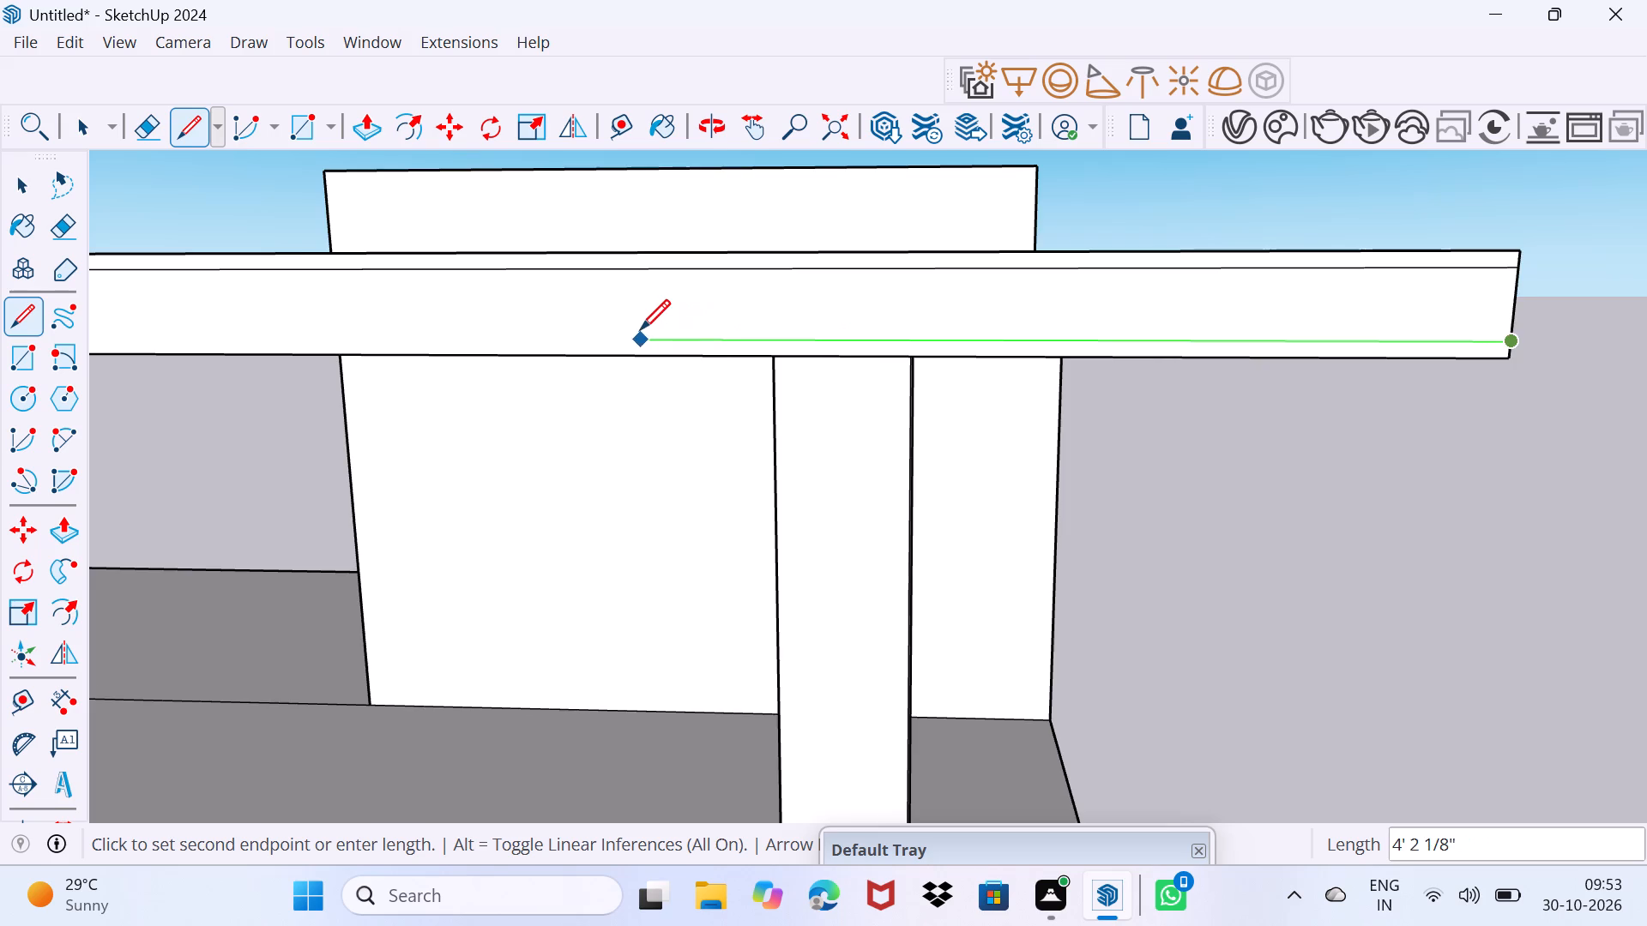
scroll(640, 329, down, 6)
middle_drag(637, 329, 1316, 342)
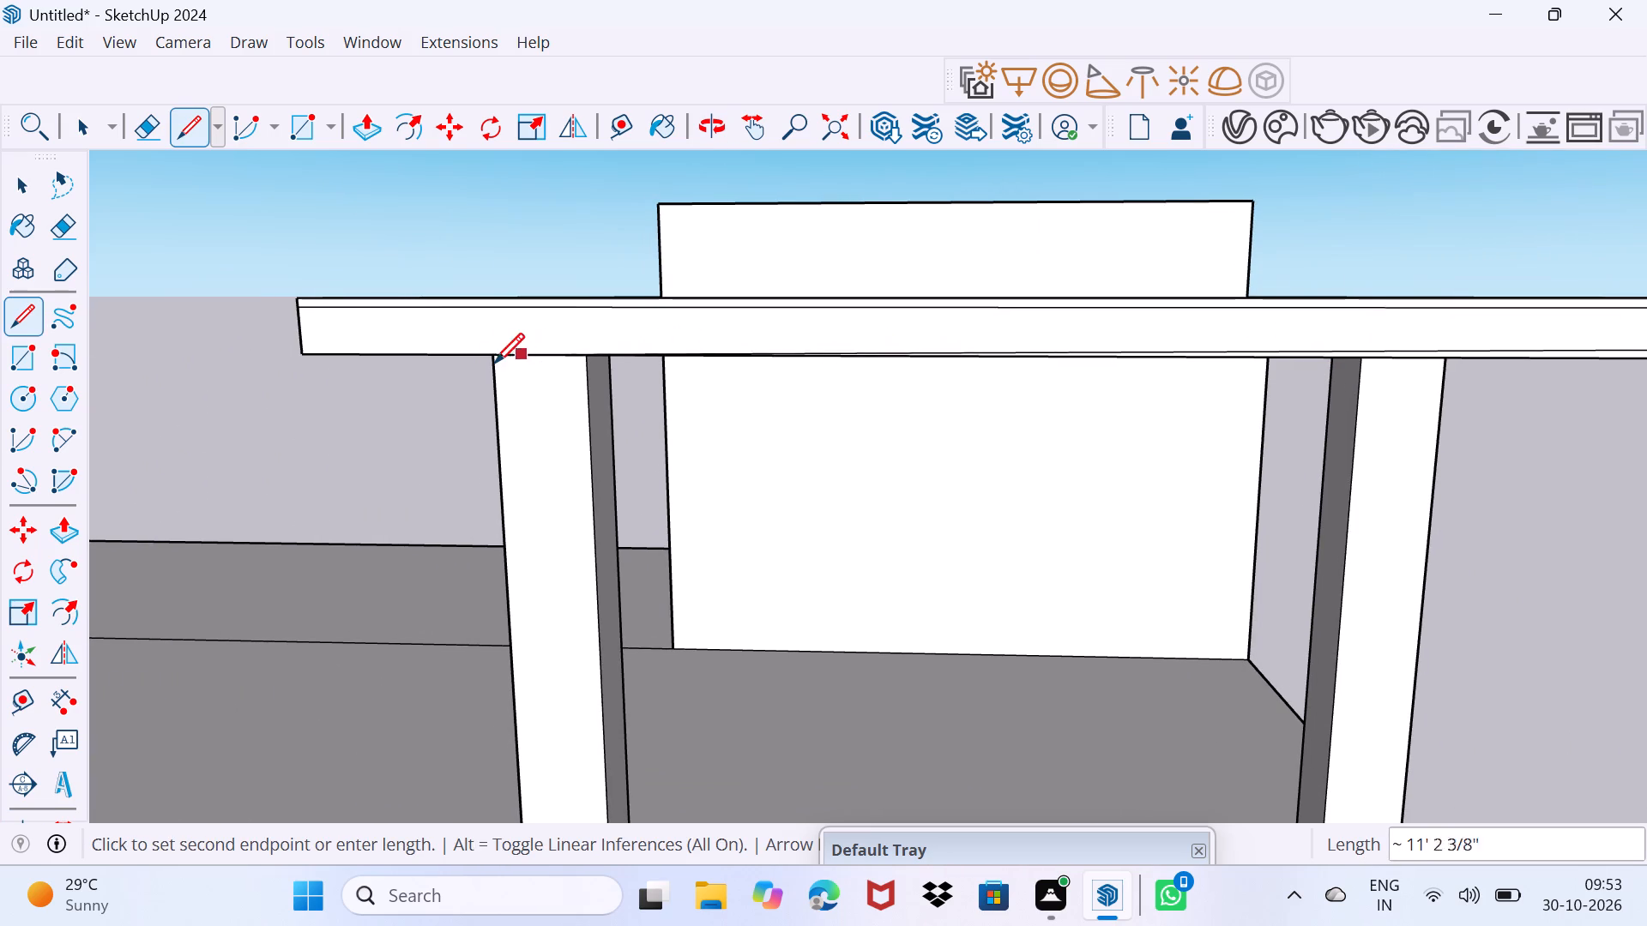
click(307, 337)
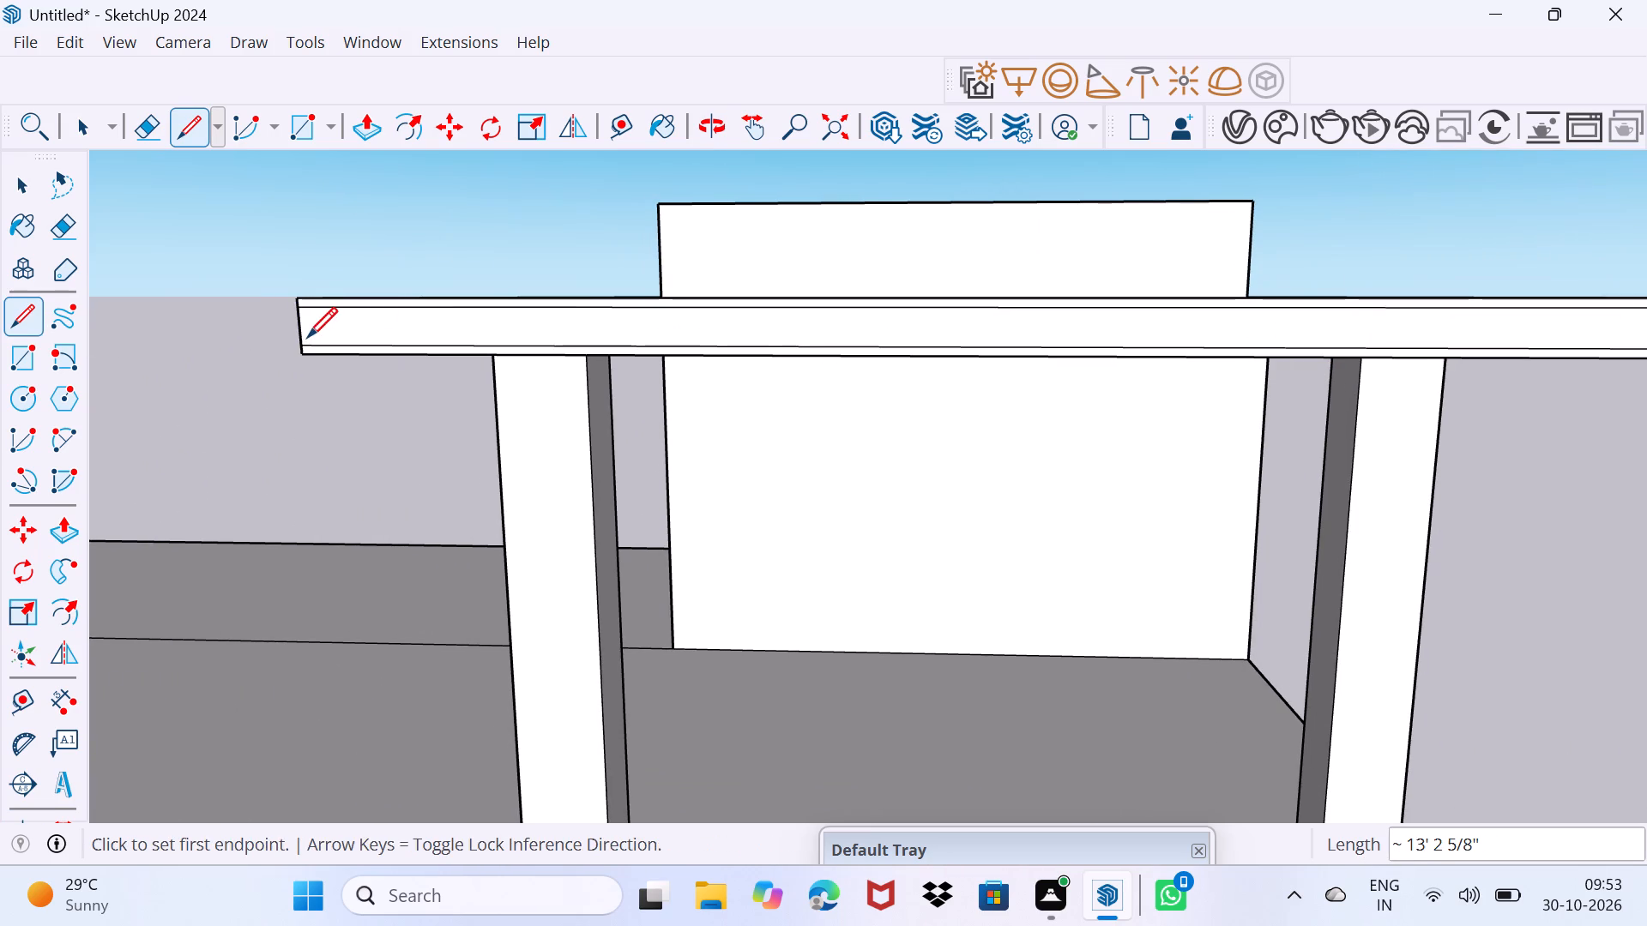
key(space)
Push/Pull the narrow top strip of the canopy's front fascia outward 3".
scroll(947, 343, down, 5)
middle_drag(1234, 331, 631, 377)
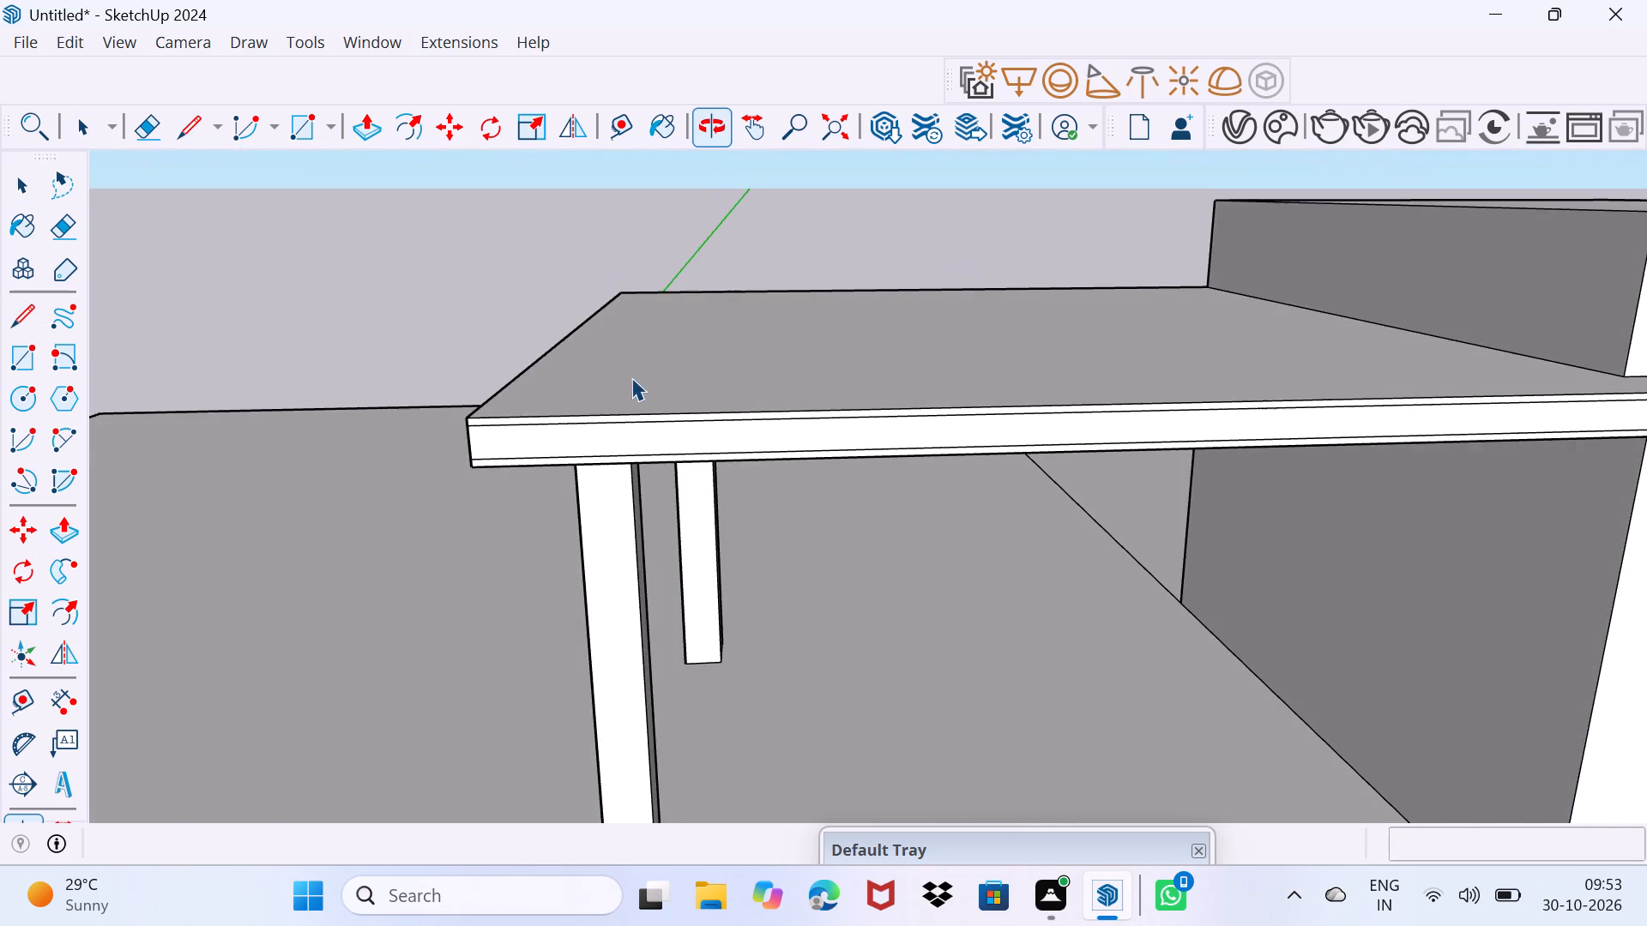
scroll(670, 431, up, 8)
click(668, 395)
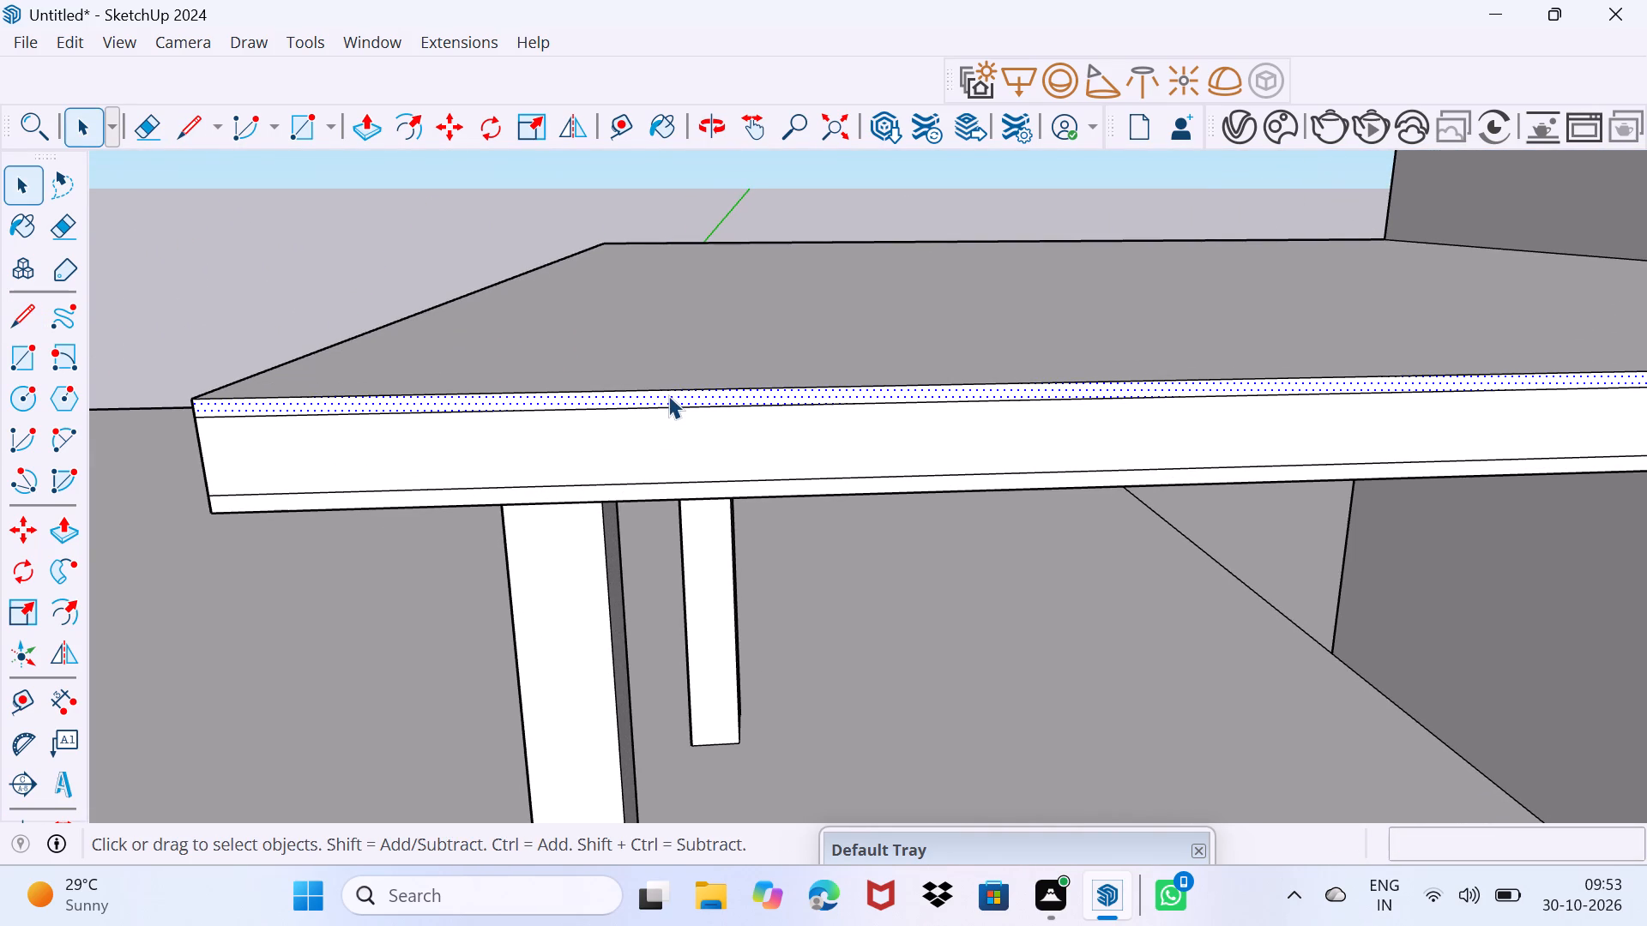
key(p)
click(668, 395)
middle_drag(671, 408, 733, 361)
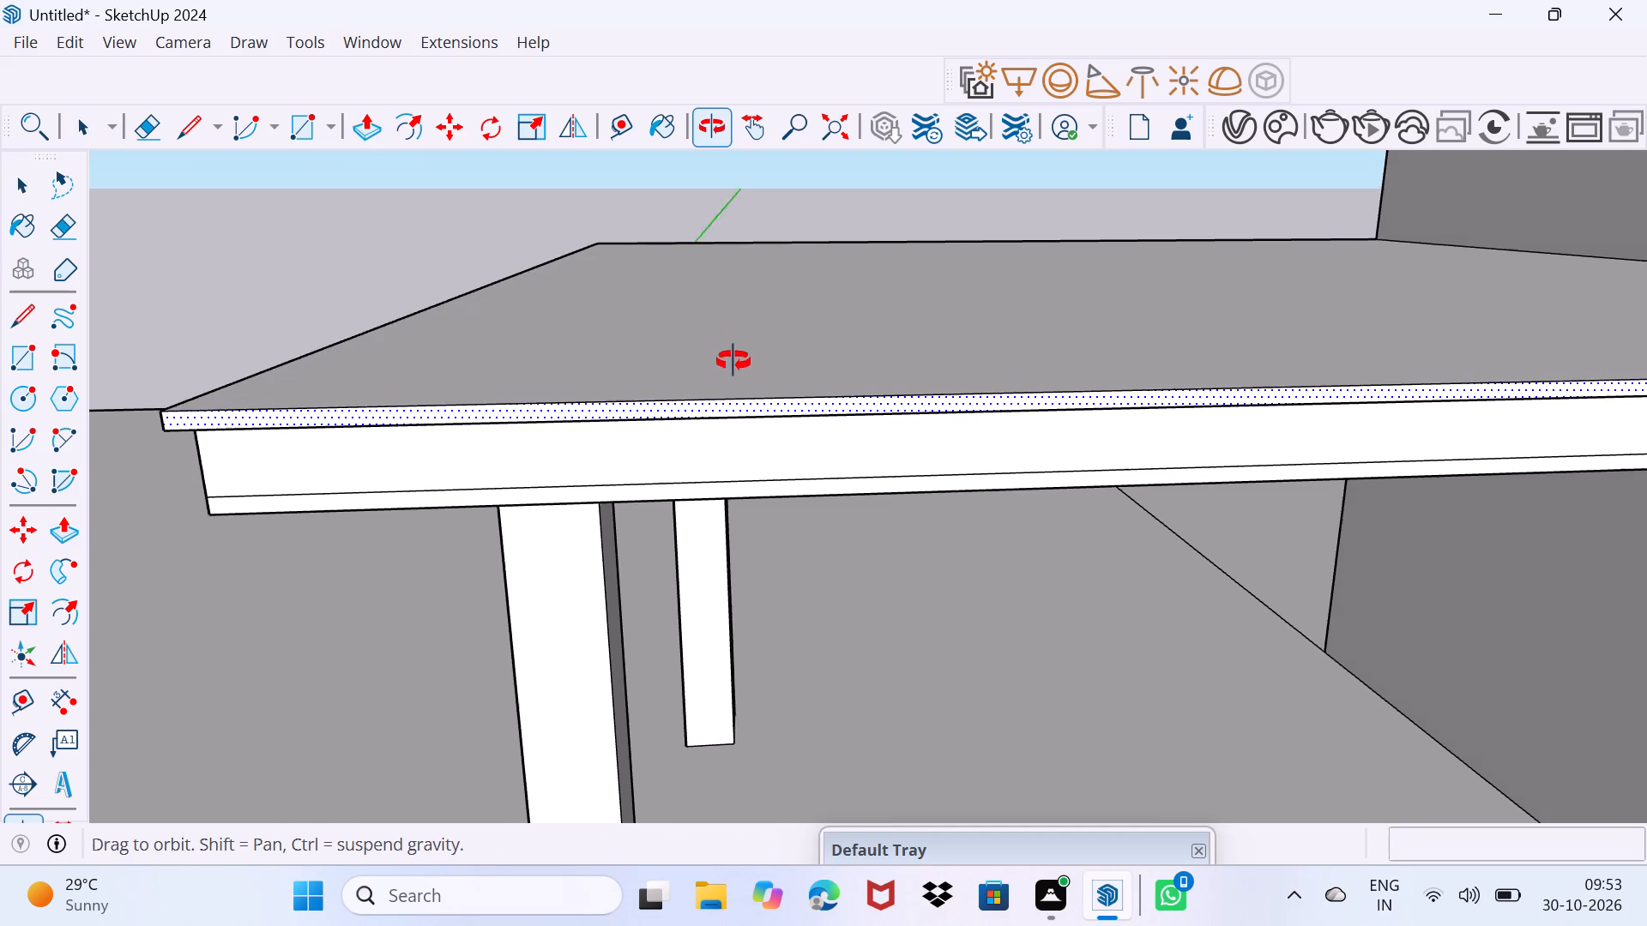
middle_drag(733, 361, 764, 322)
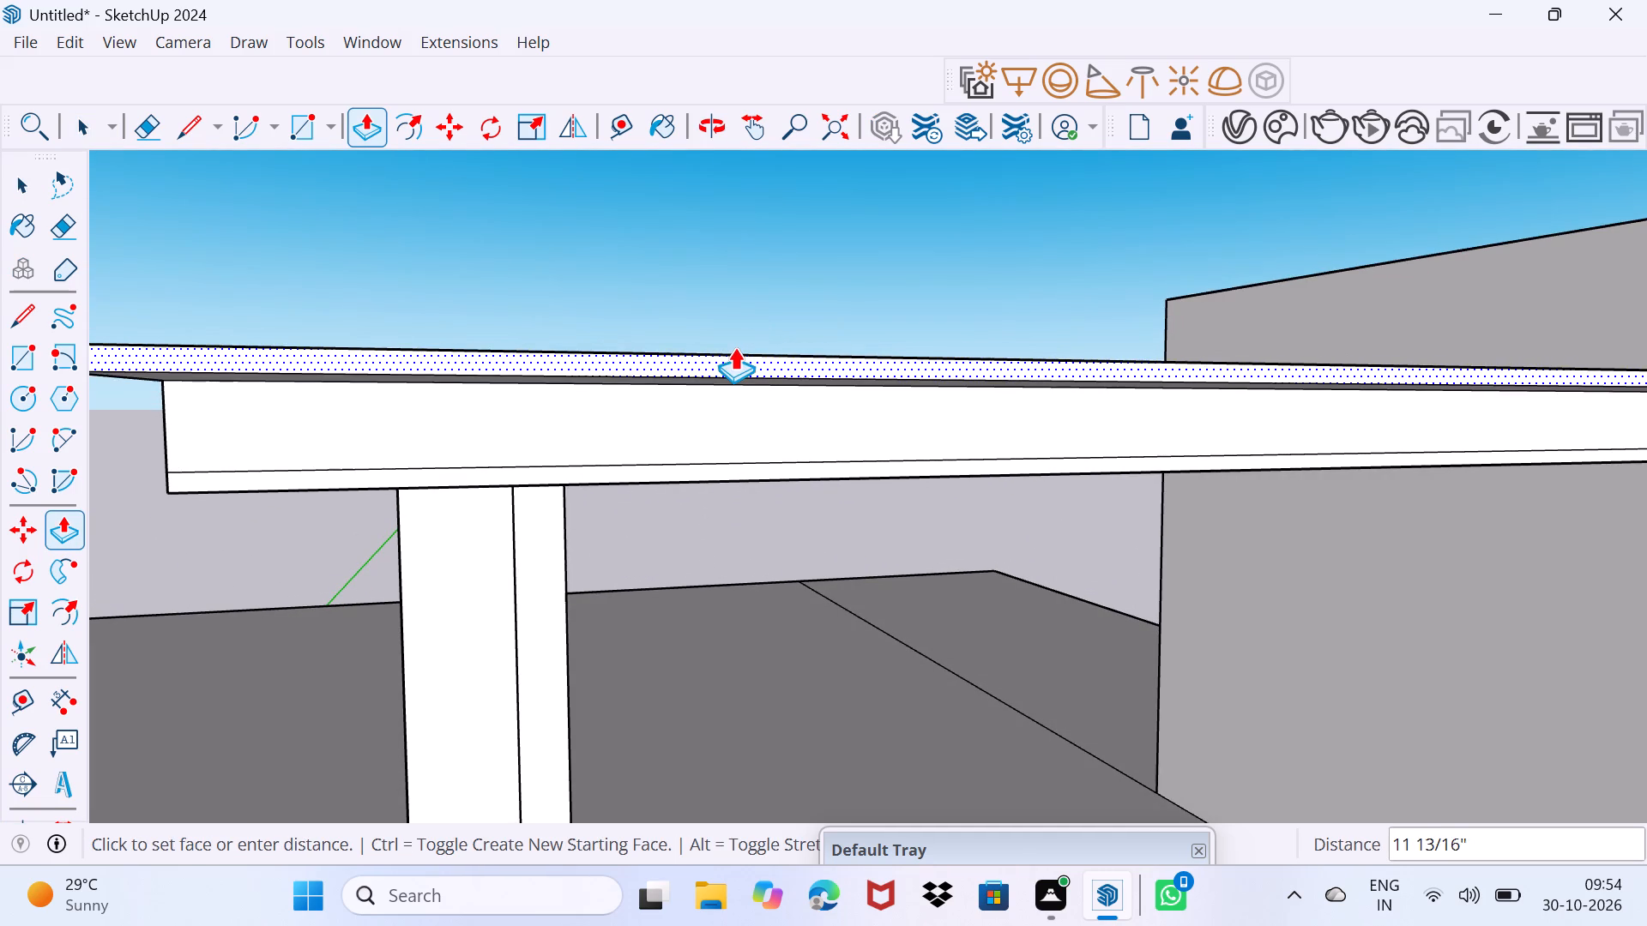
text(3")
key(Return)
Repeat the 3" Push/Pull on the front fascia's bottom strip and on both narrow strips of the outer end fascia.
scroll(408, 460, up, 3)
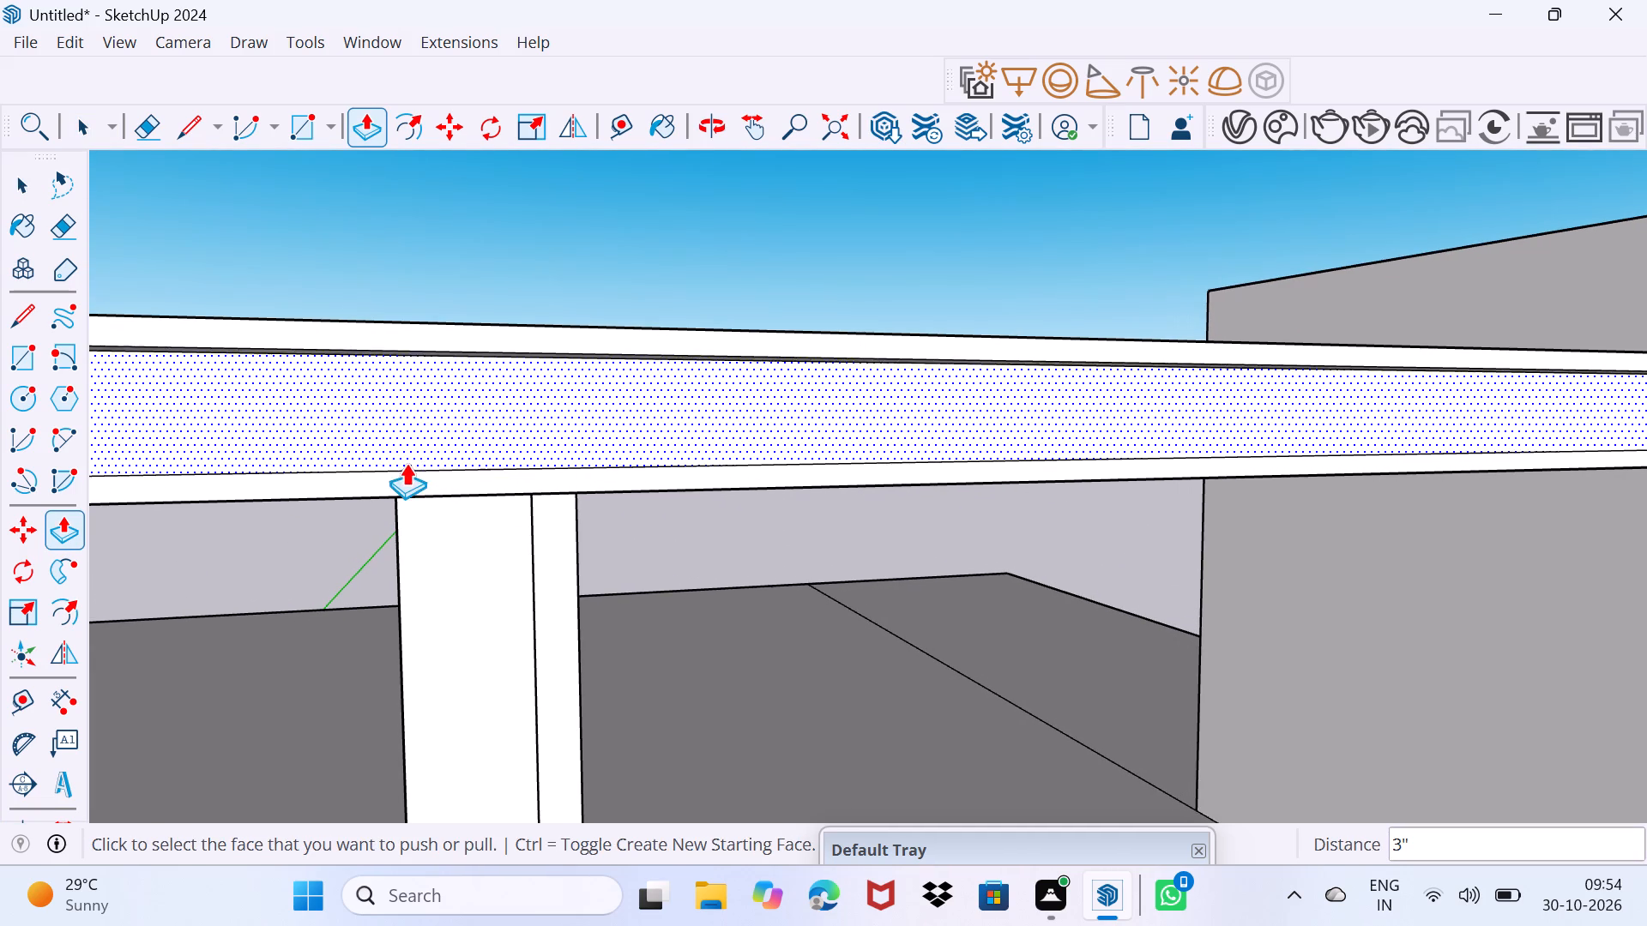
double_click(395, 484)
middle_drag(379, 493, 669, 472)
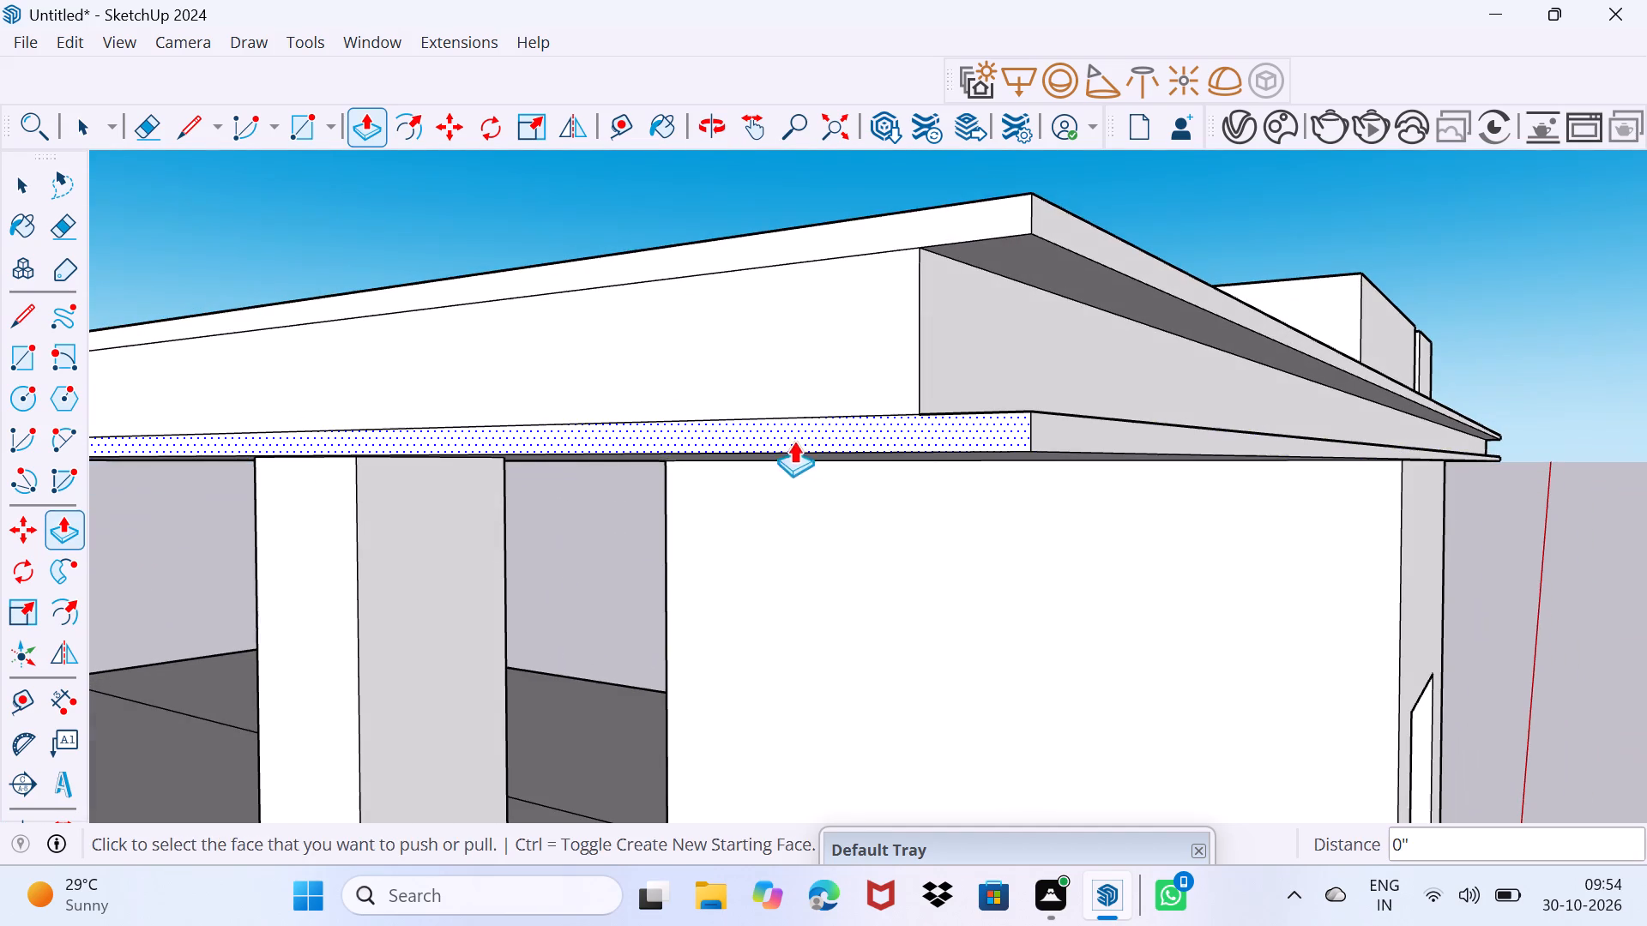
double_click(839, 442)
double_click(866, 238)
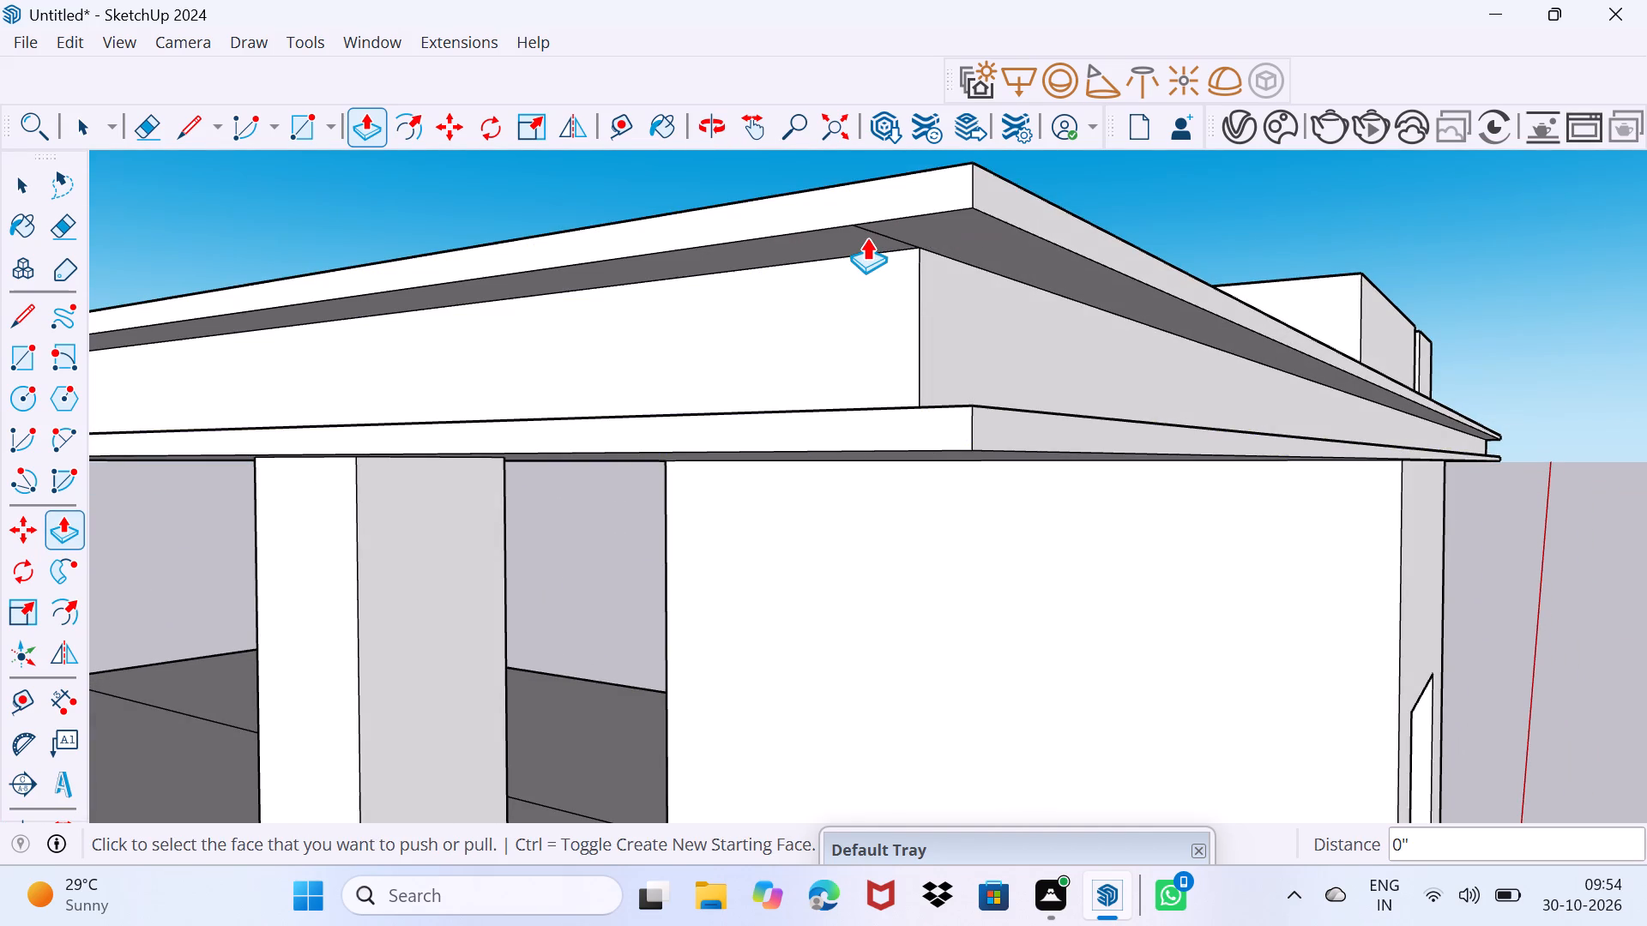
Erase the leftover seam edges where the projecting upper and lower lips meet at the canopy's outer front corner.
scroll(884, 229, up, 1)
key(space)
middle_drag(885, 290, 890, 282)
scroll(887, 290, up, 1)
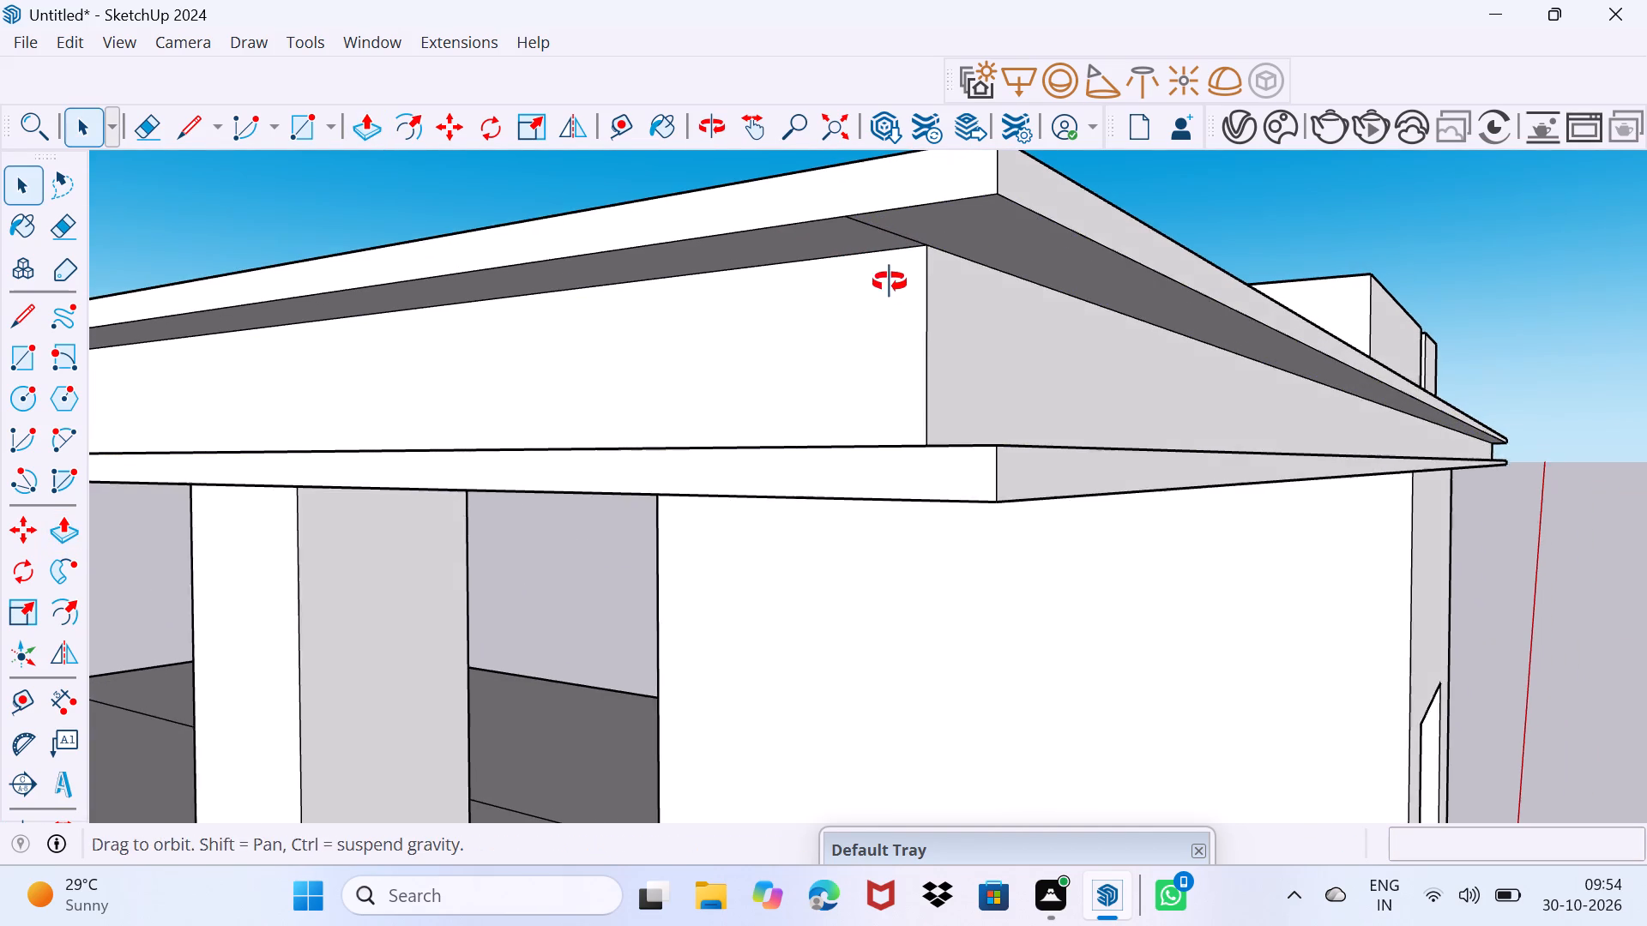
middle_drag(890, 282, 890, 271)
key(e)
click(895, 238)
middle_drag(924, 431, 924, 460)
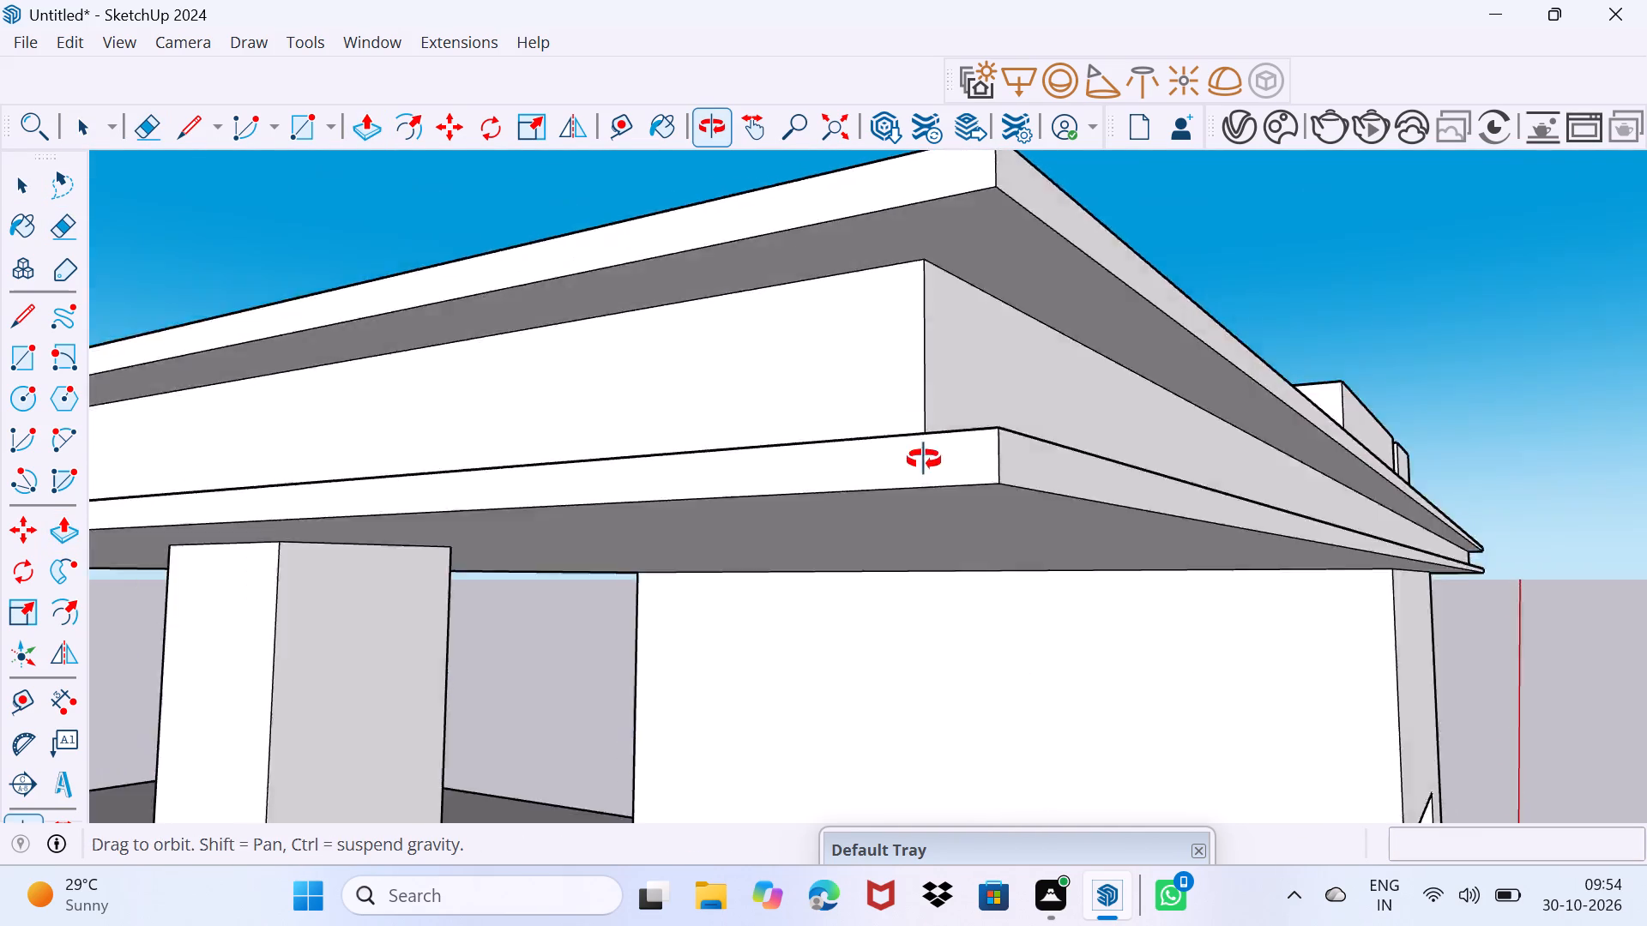
middle_drag(924, 460, 942, 582)
click(884, 443)
Examine the canopy's lipped fascia, the balcony front and the corner tower's recessed vertical strip.
middle_drag(921, 424, 926, 525)
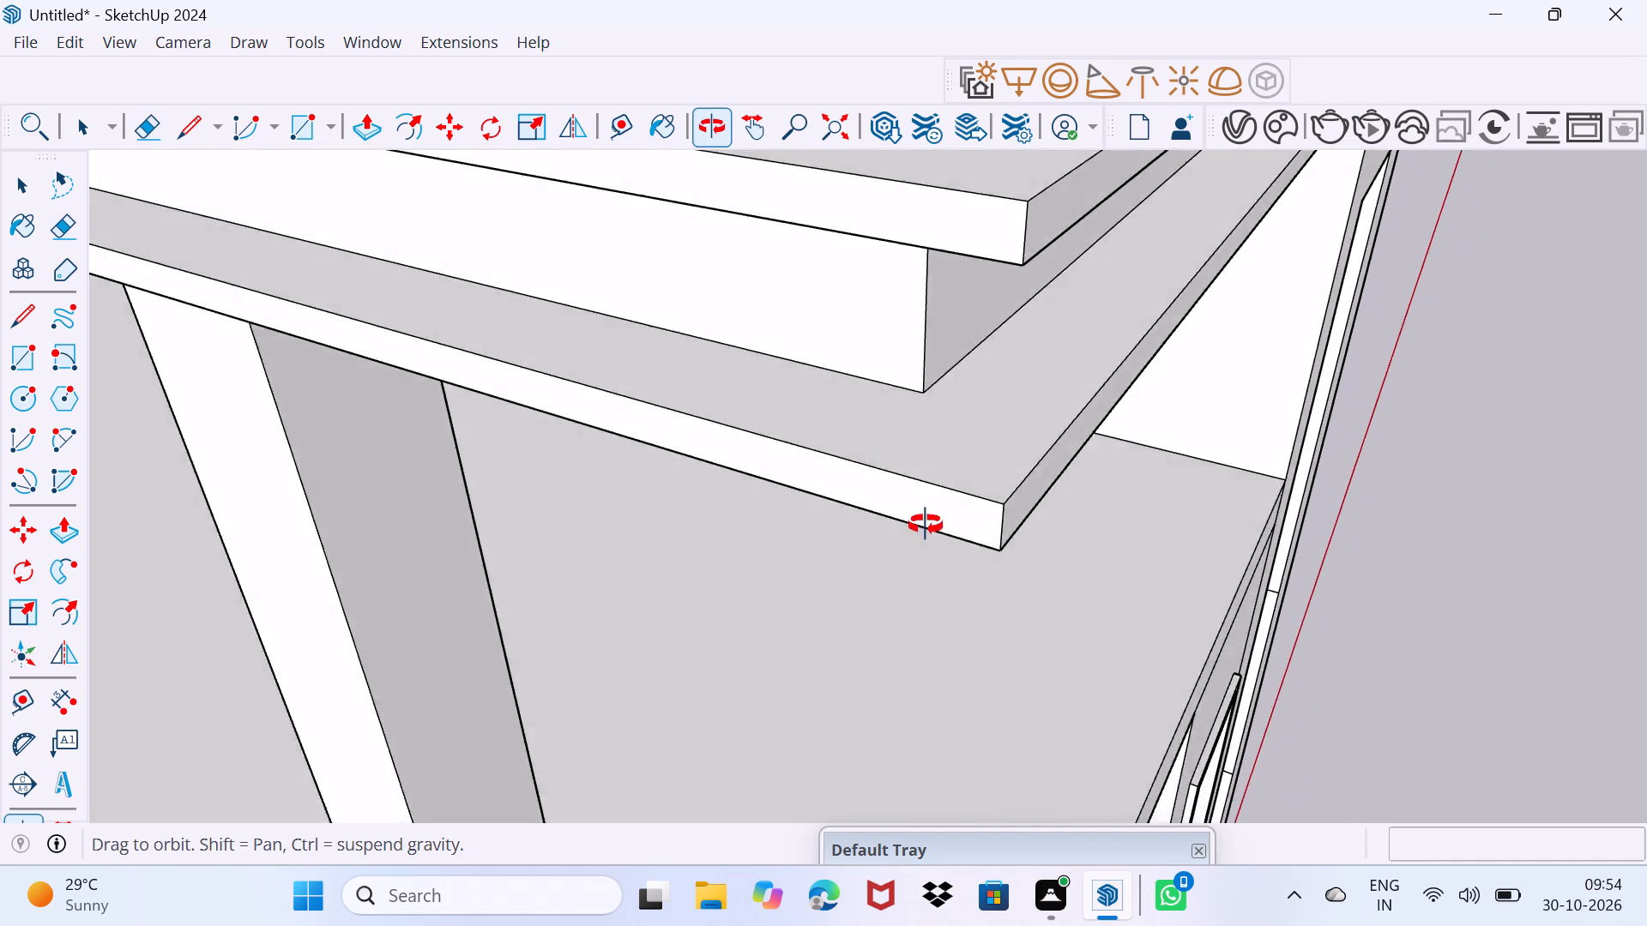
middle_drag(926, 525, 794, 366)
scroll(794, 366, down, 17)
middle_drag(1538, 340, 1528, 347)
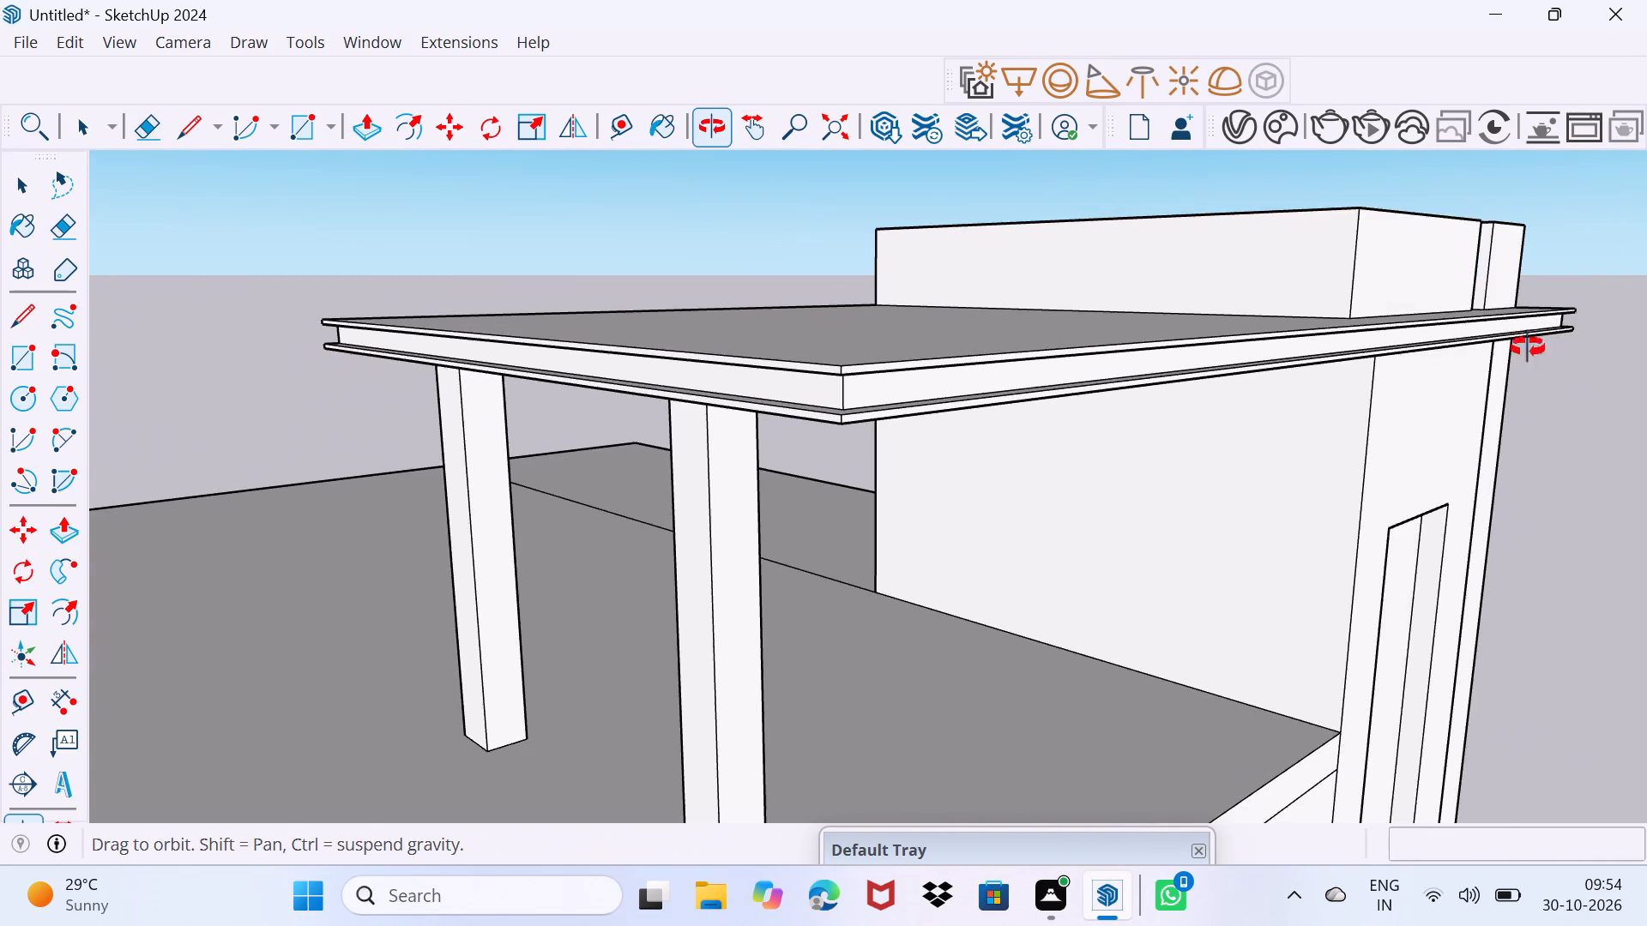
middle_drag(1528, 347, 1310, 328)
scroll(1310, 328, down, 9)
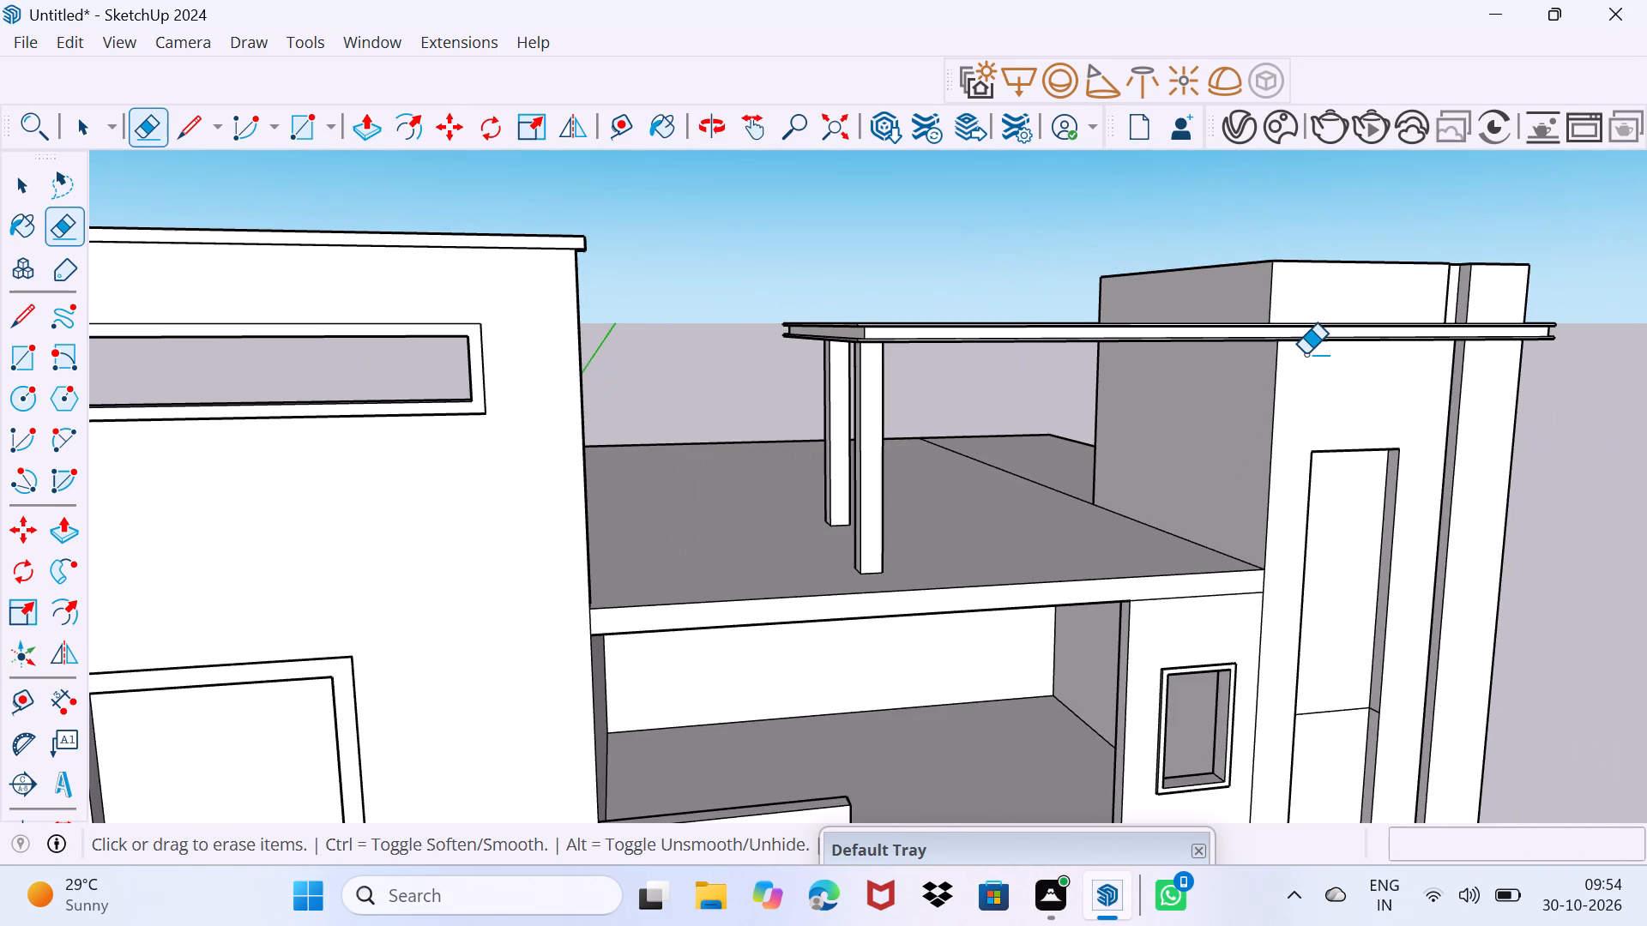
scroll(1342, 412, down, 1)
middle_drag(1401, 751, 1368, 745)
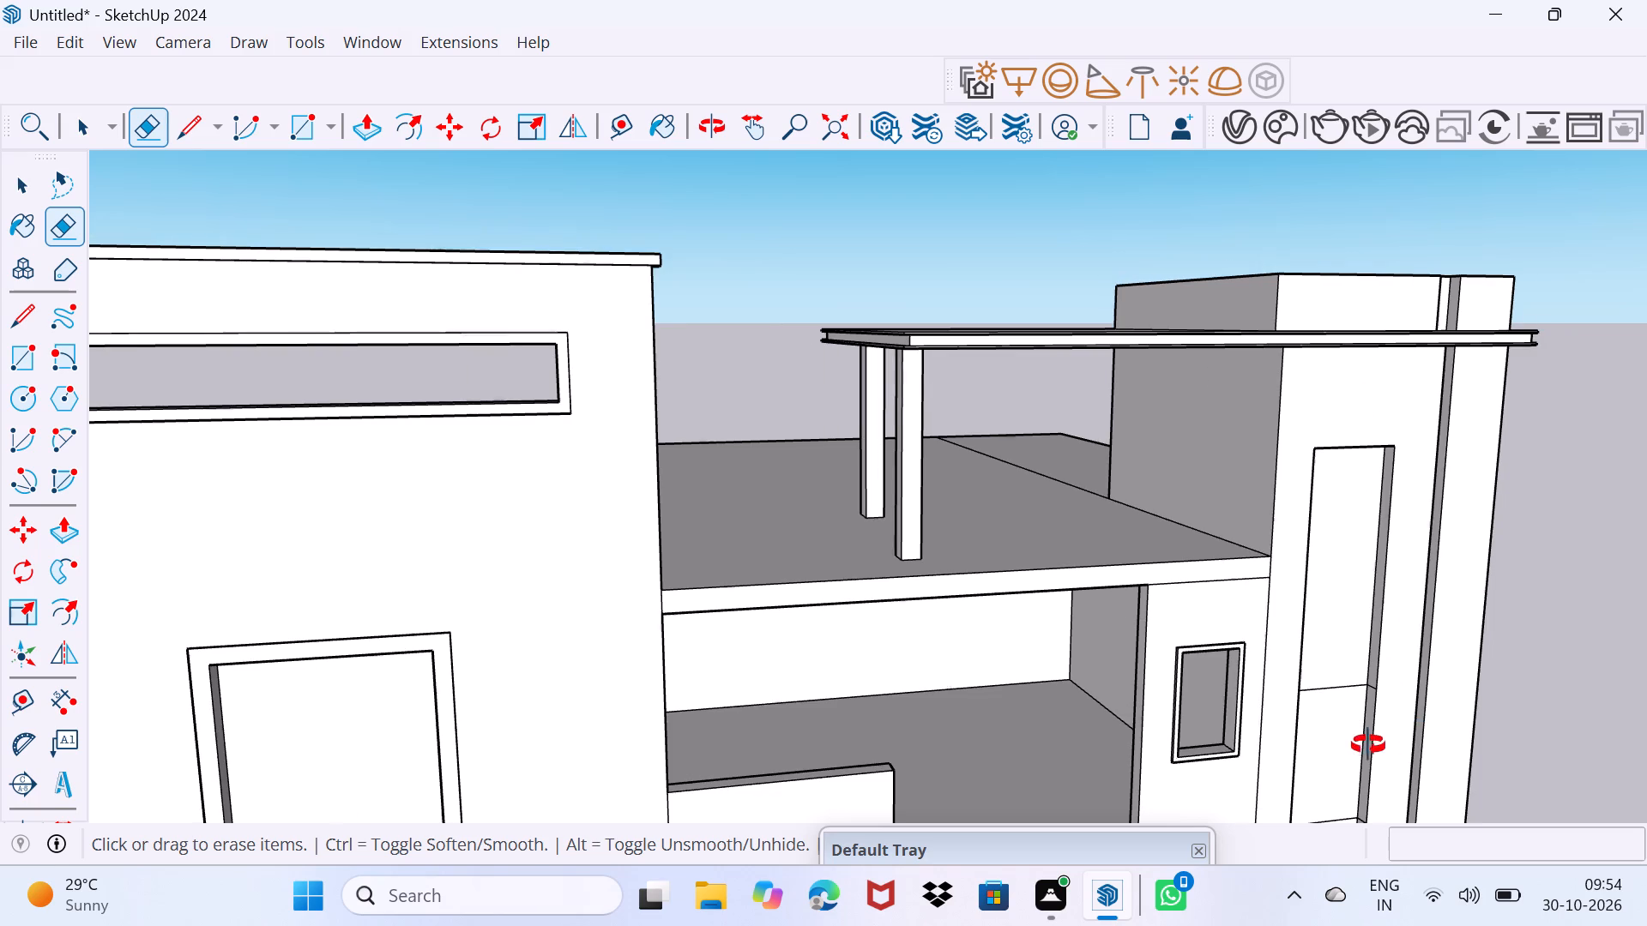
middle_drag(1368, 745, 1204, 467)
scroll(1224, 604, up, 5)
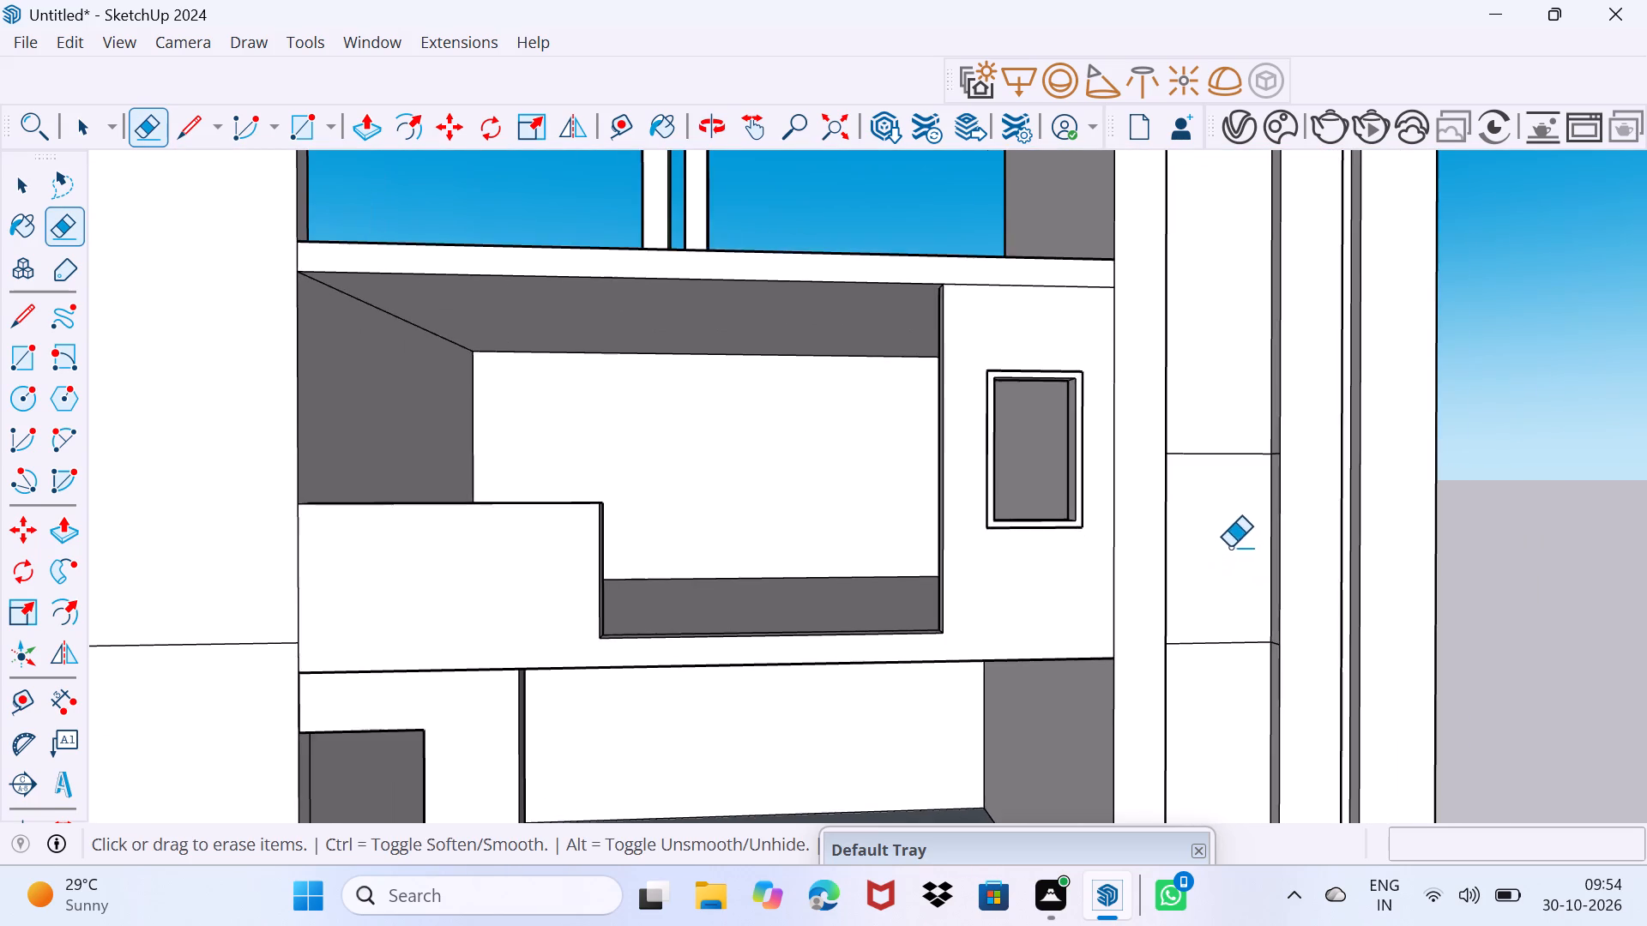
scroll(1230, 547, up, 1)
middle_drag(1219, 542, 1176, 562)
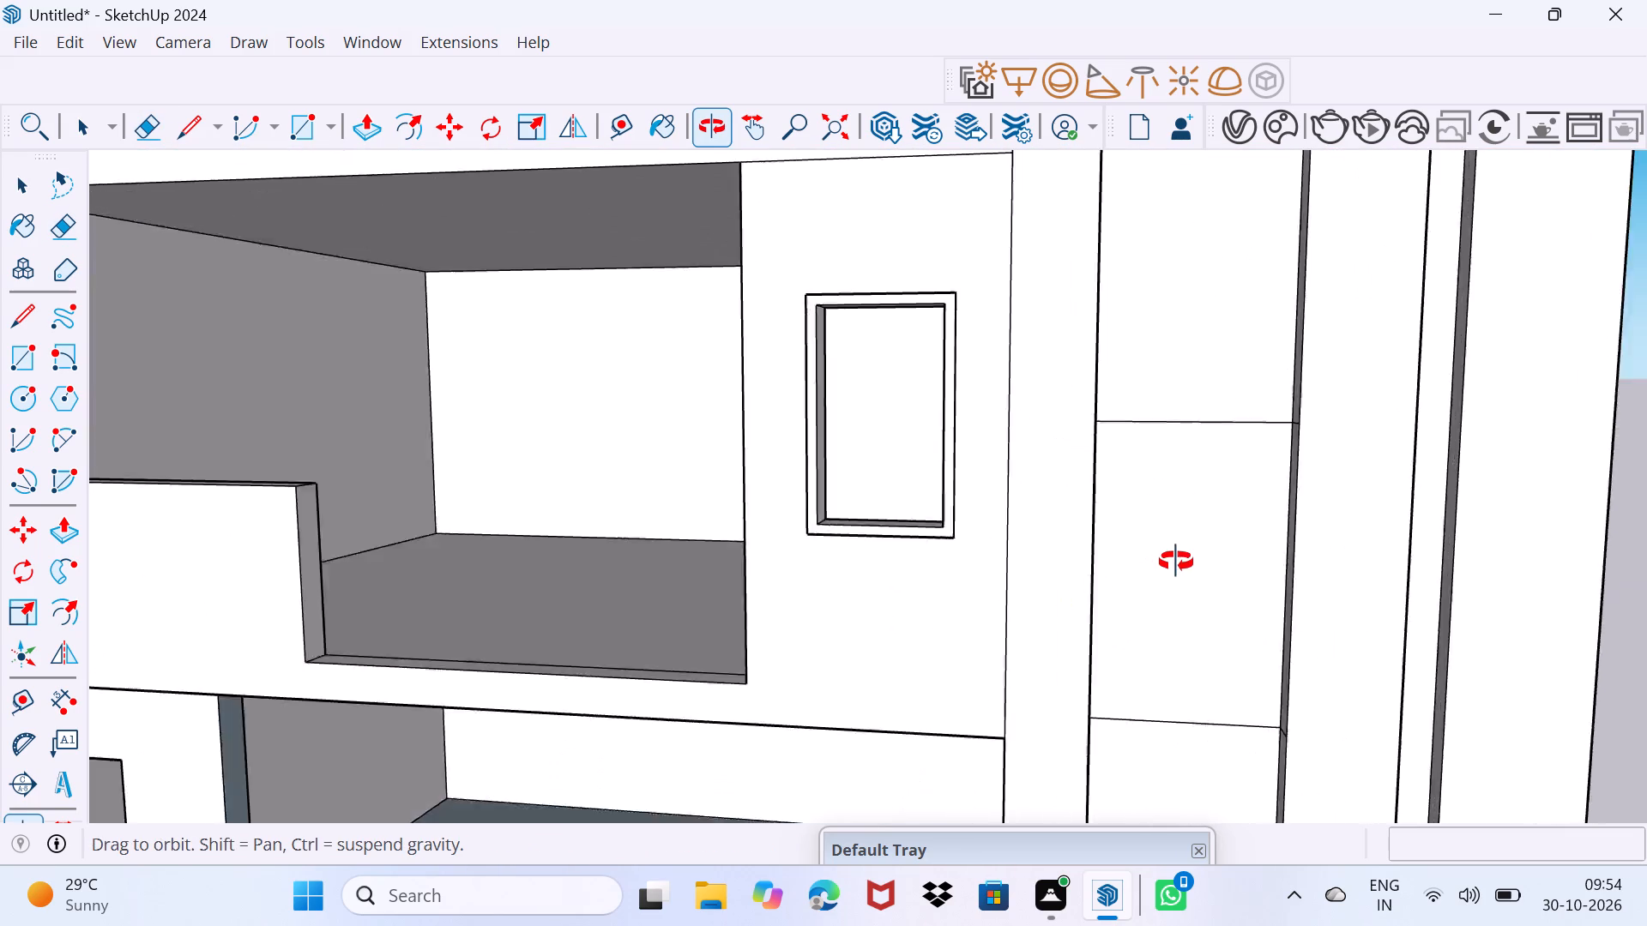
middle_drag(1176, 562, 1176, 561)
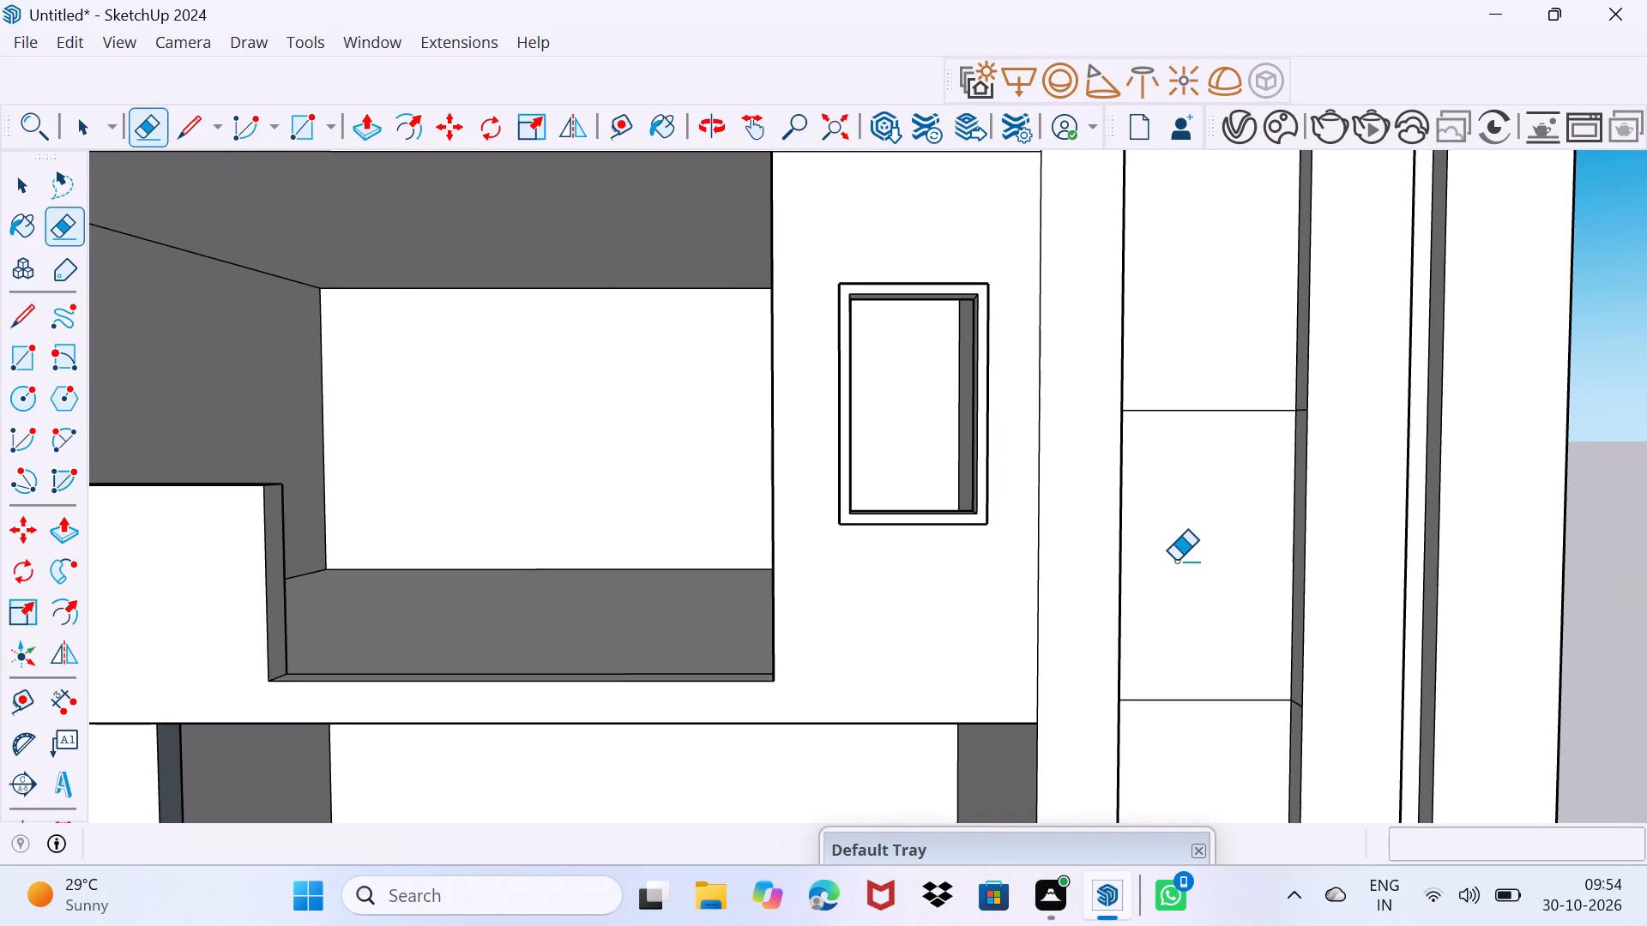
scroll(1176, 561, down, 3)
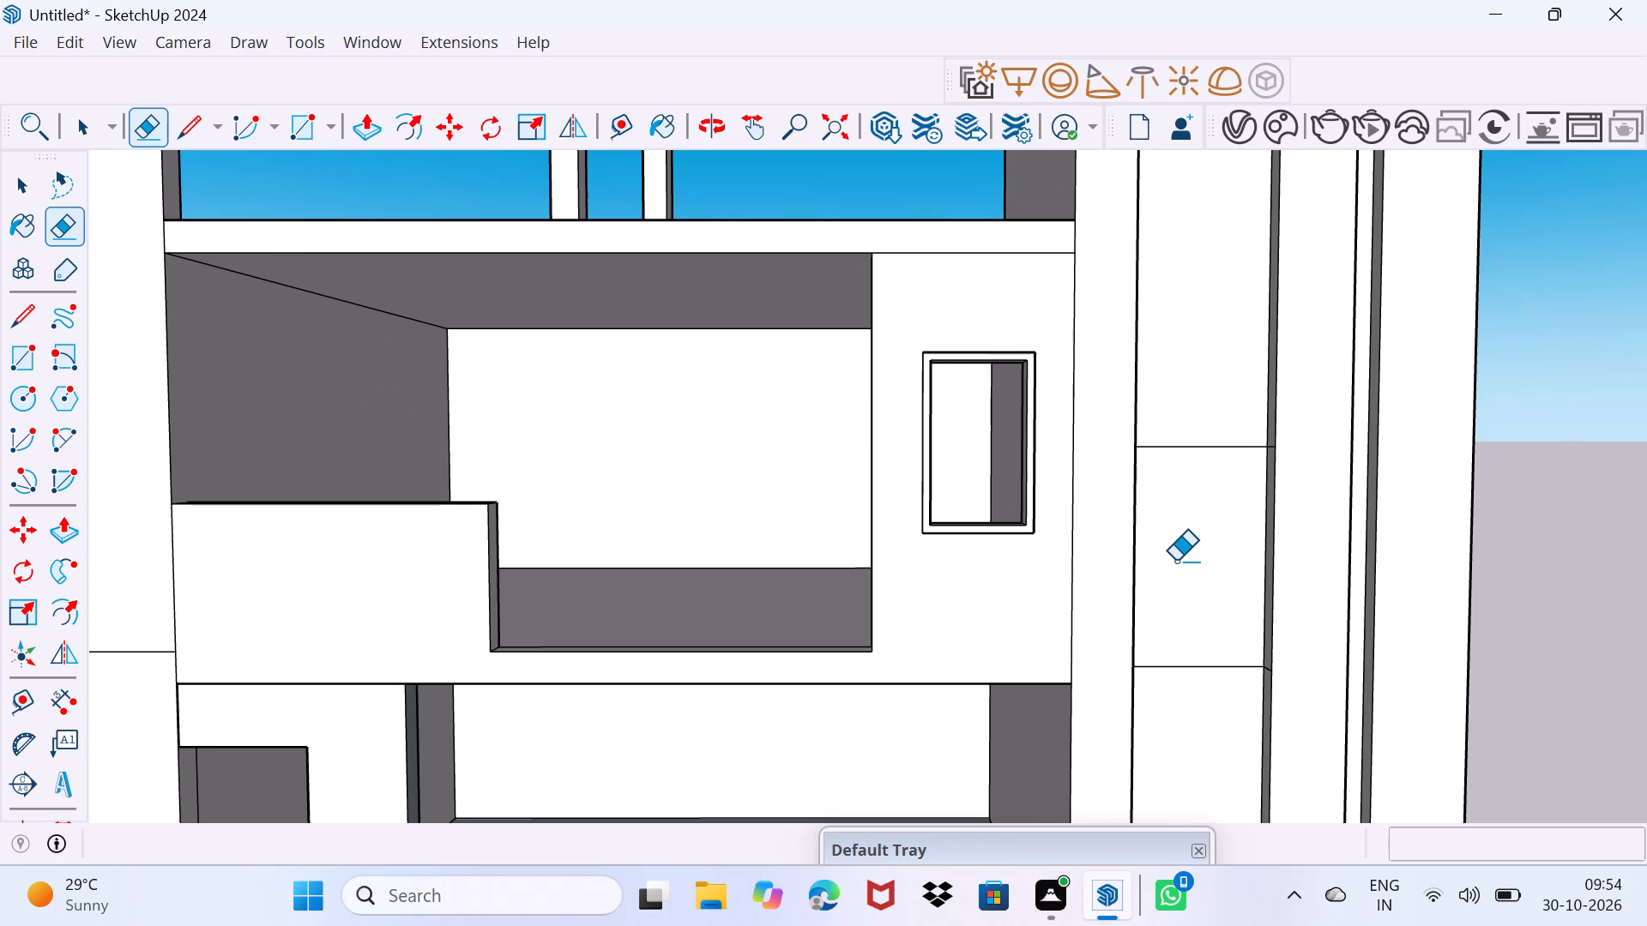
middle_drag(1176, 561, 1165, 563)
scroll(1166, 562, down, 1)
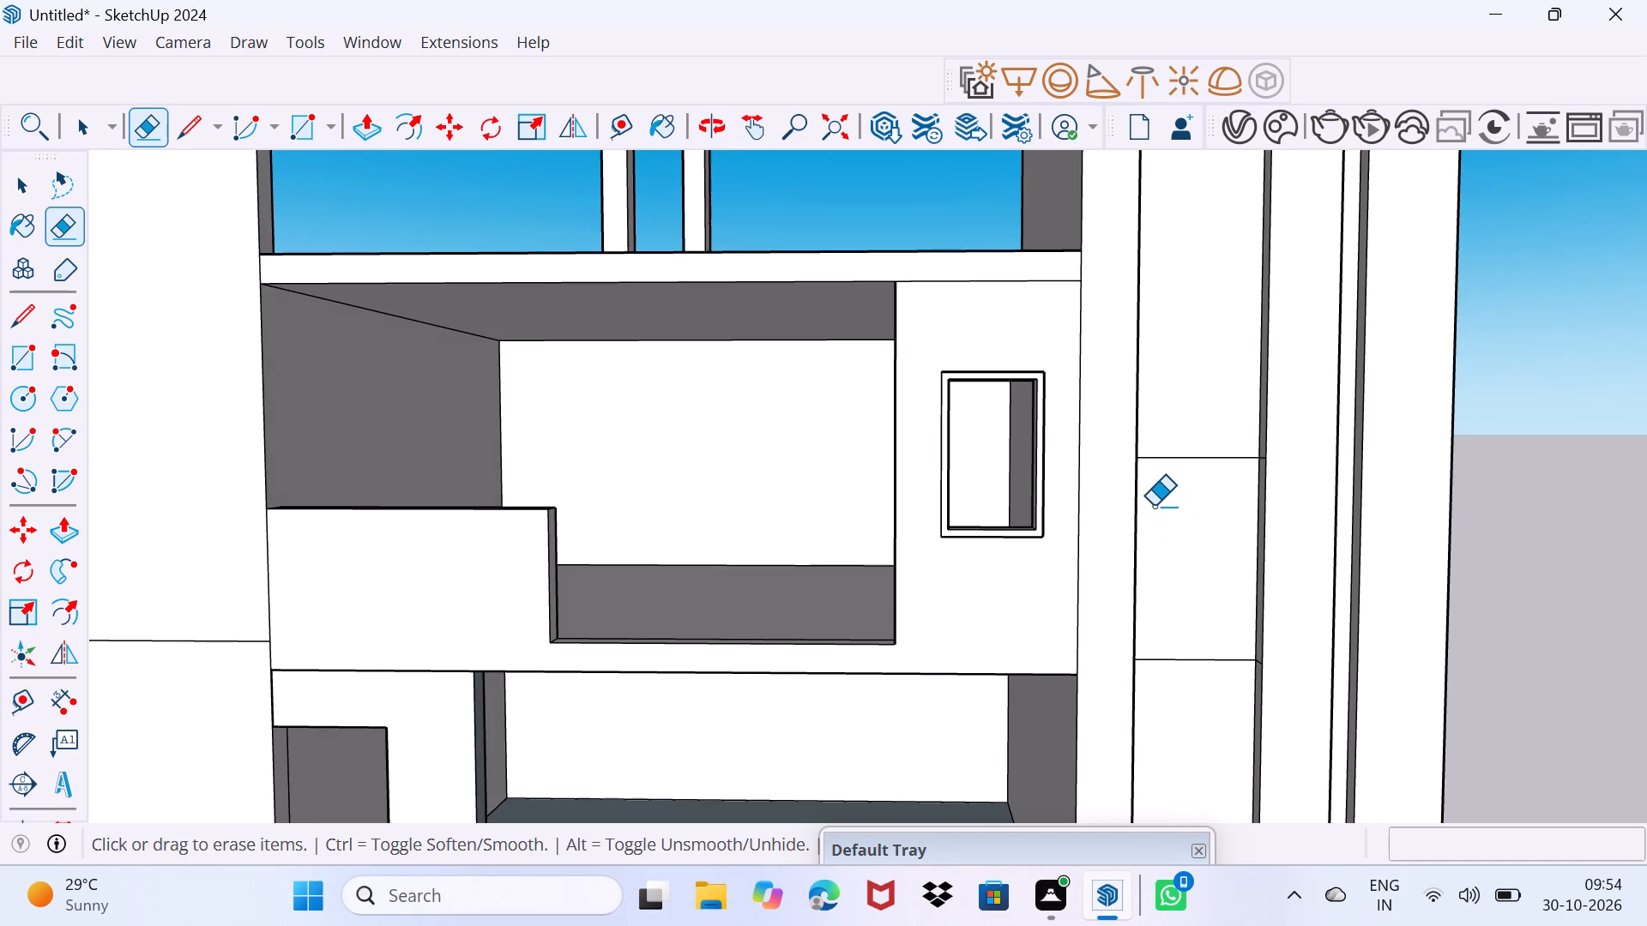
Draw a rectangle about 5'3" by 3'3" across the corner tower's recessed vertical strip, between its two horizontal edges.
key(r)
click(1137, 460)
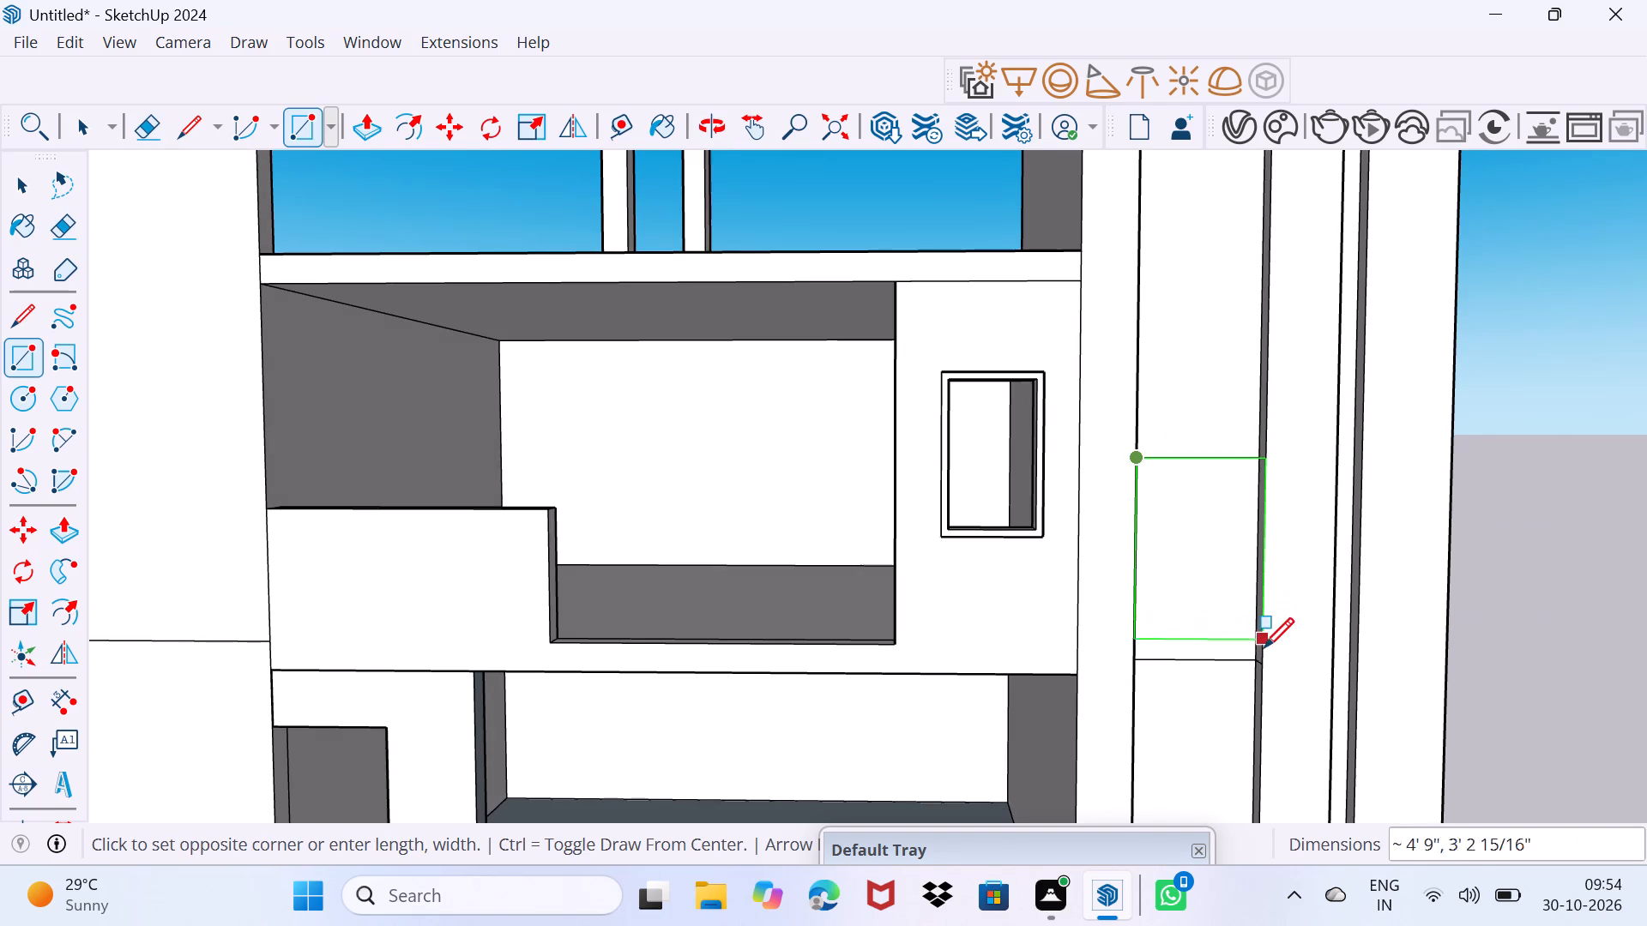
click(1264, 658)
Delete the flush faces above and below the middle panel in the corner tower's vertical strip.
middle_drag(1244, 469, 1139, 577)
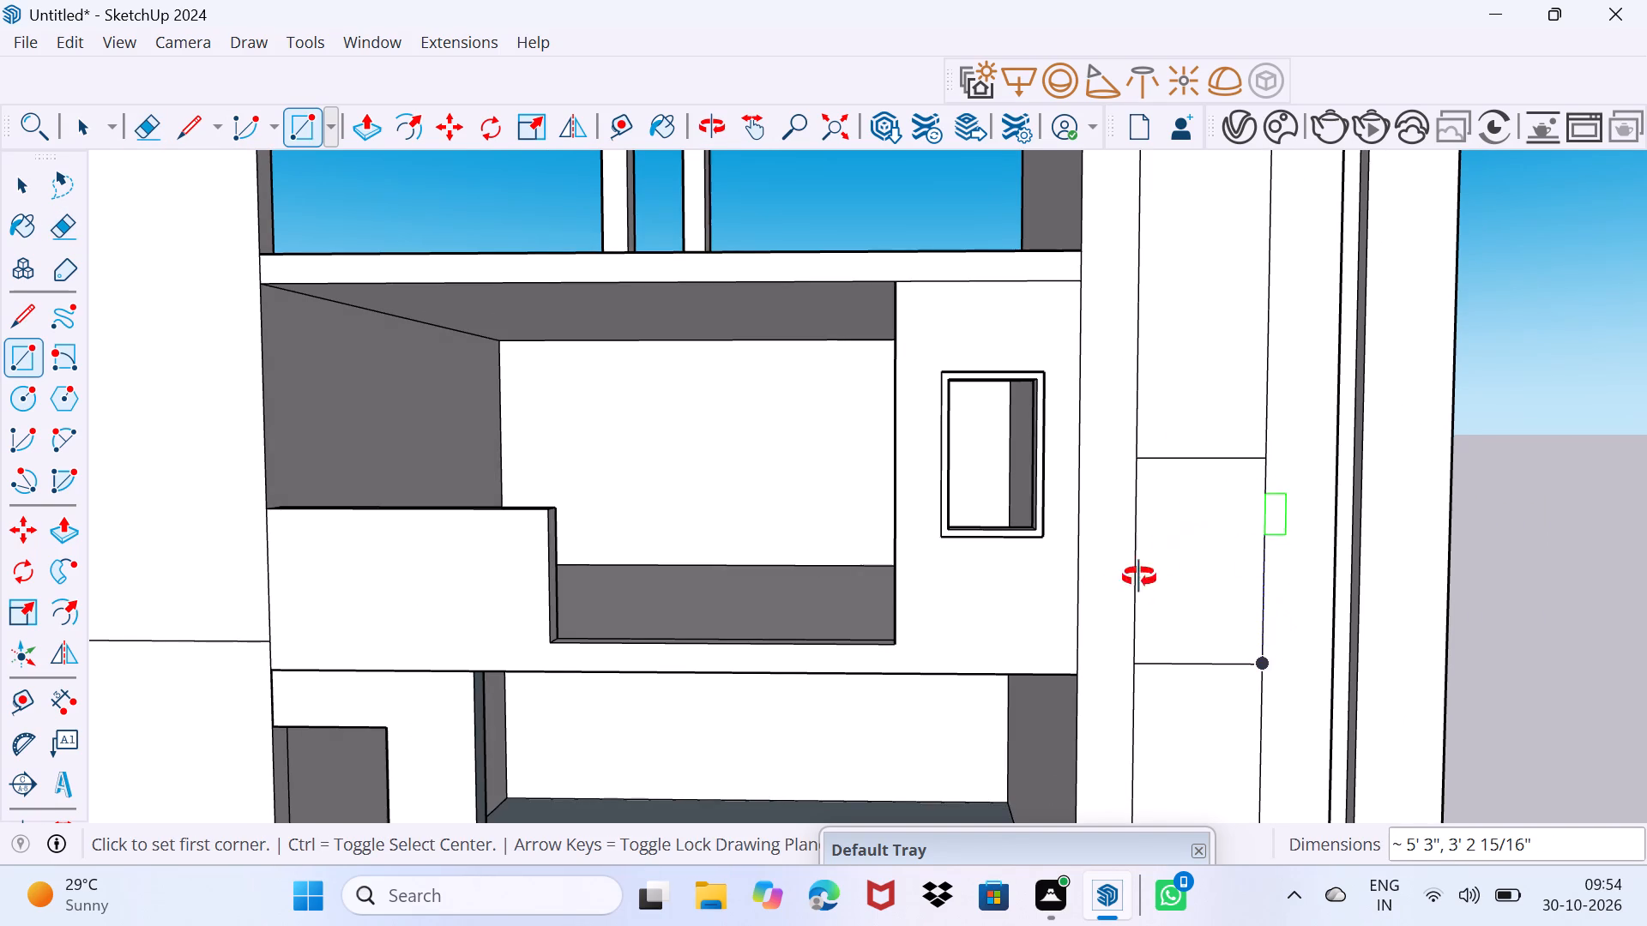
middle_drag(1139, 577, 1025, 658)
key(space)
click(1150, 463)
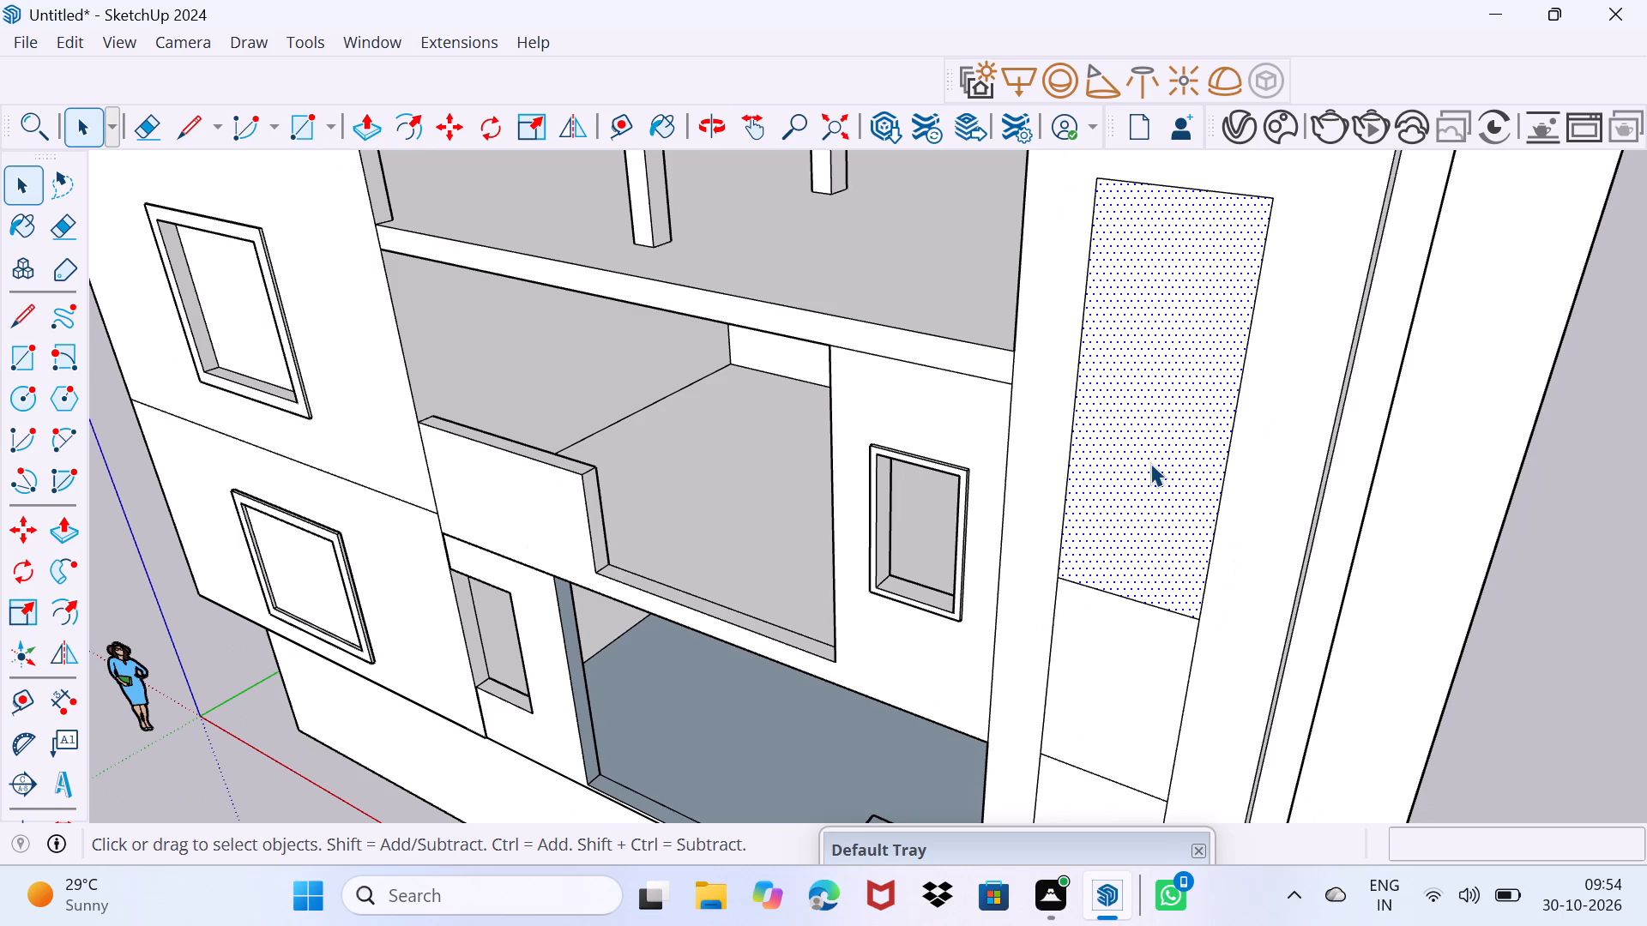
key(Delete)
middle_drag(1154, 603, 1182, 296)
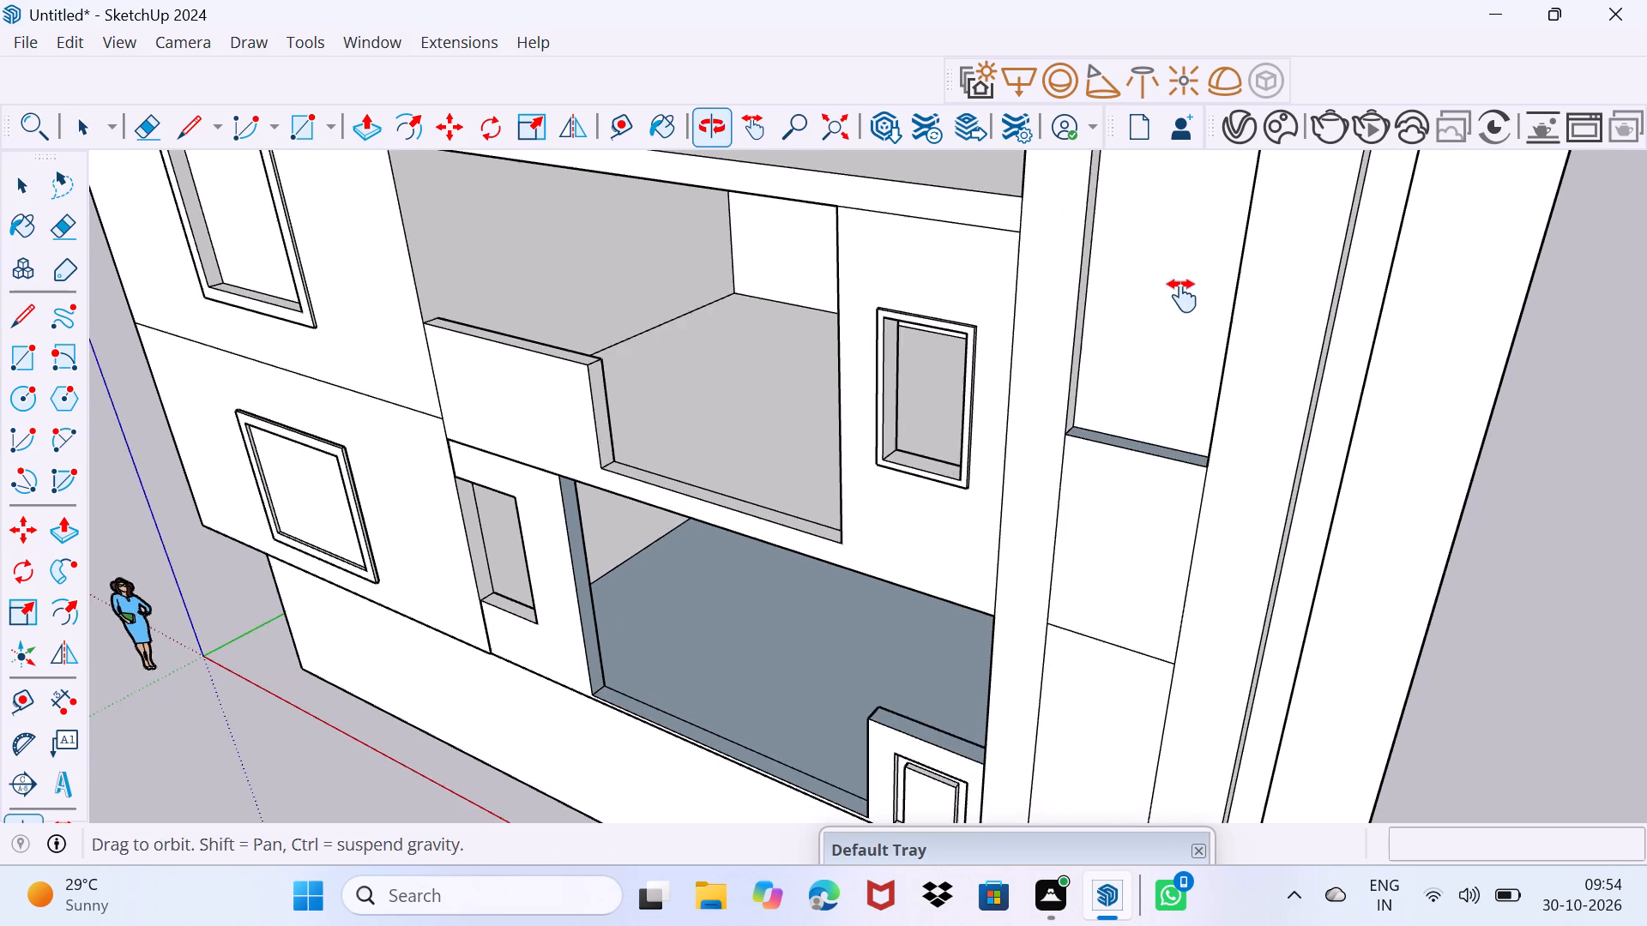
middle_drag(1182, 296, 1191, 250)
click(1128, 599)
key(Delete)
Draw a small rectangle about 1'5" wide by 2'1" high on the middle balcony's front wall, near its stepped end.
scroll(1124, 600, down, 3)
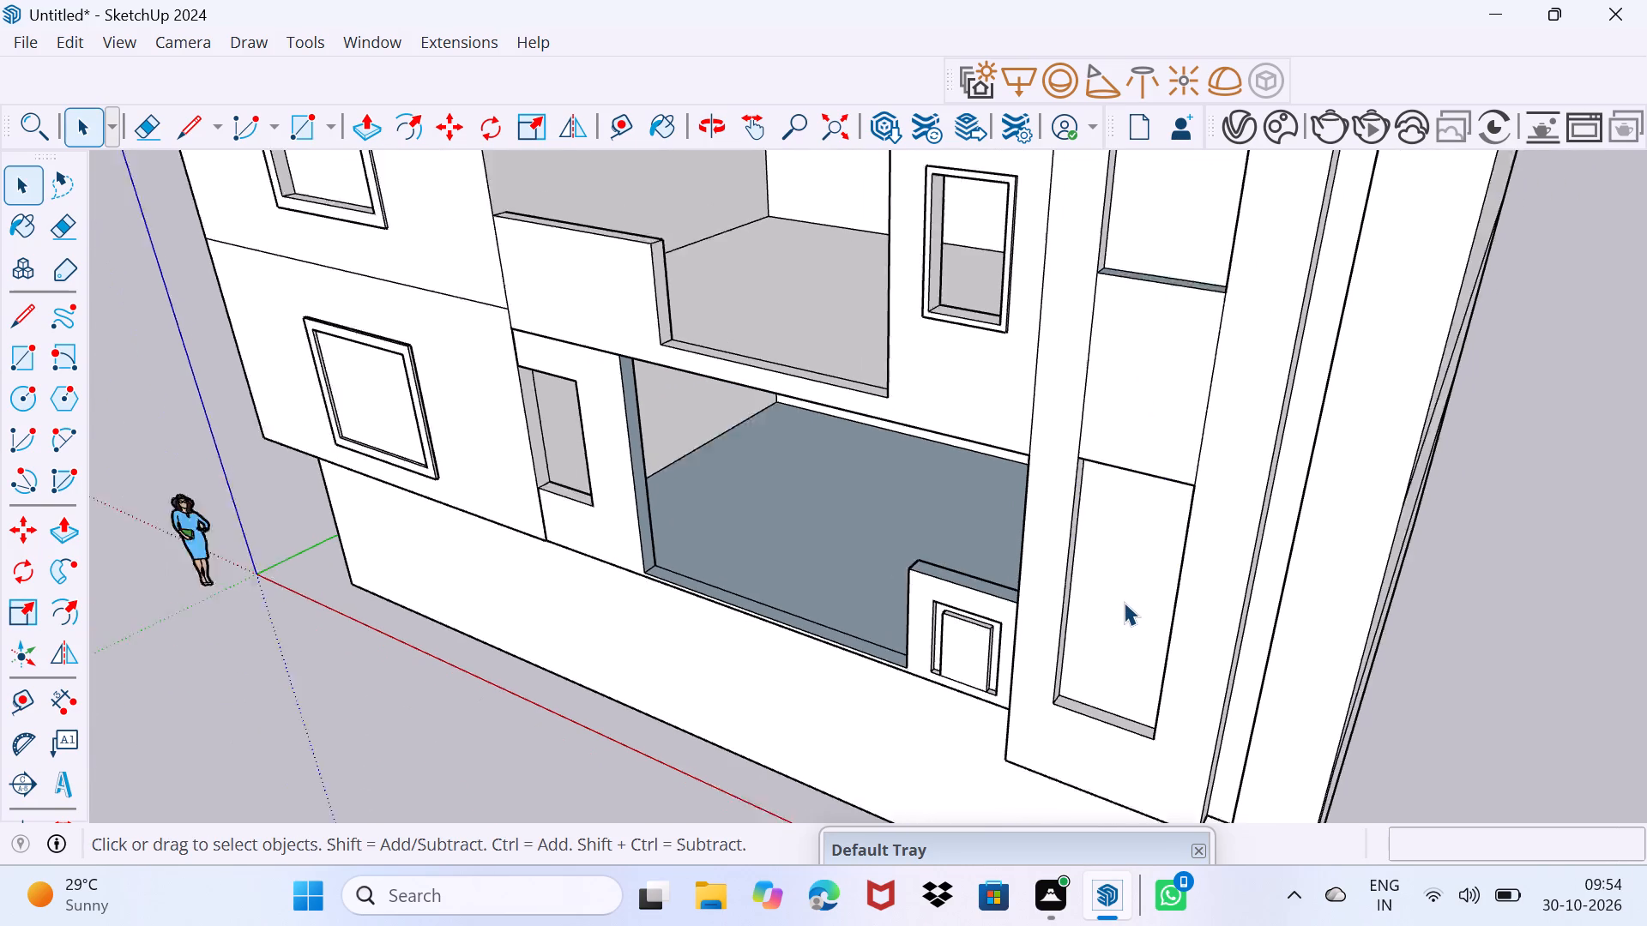
middle_drag(1131, 682, 1296, 586)
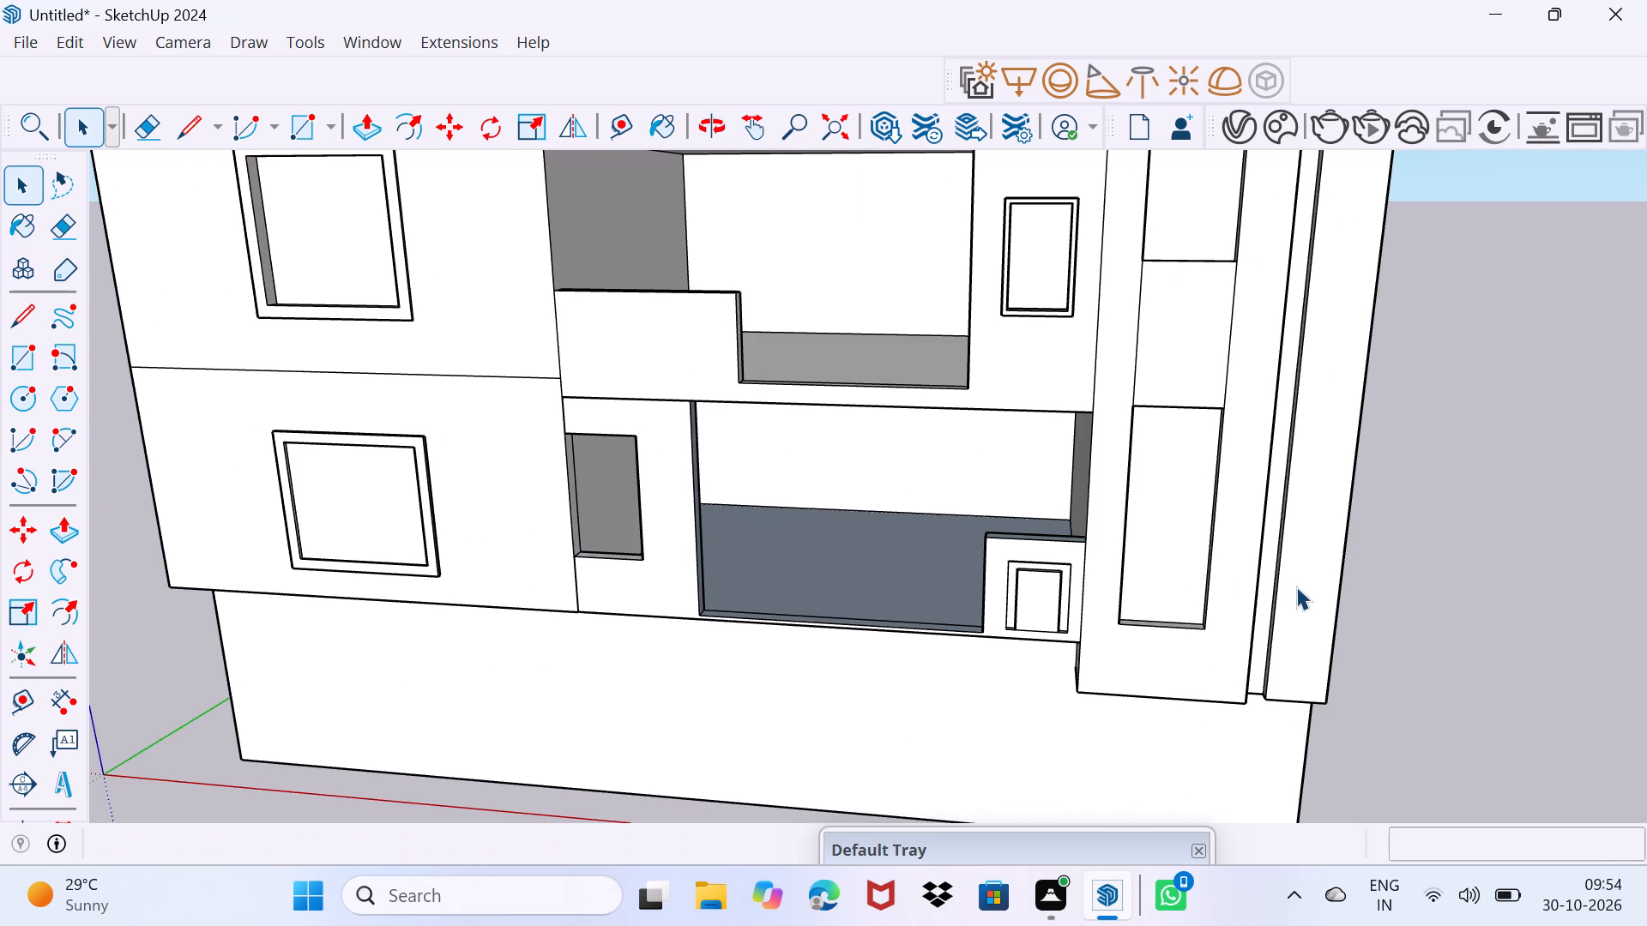
scroll(679, 381, up, 2)
middle_drag(671, 396, 769, 384)
scroll(602, 439, up, 2)
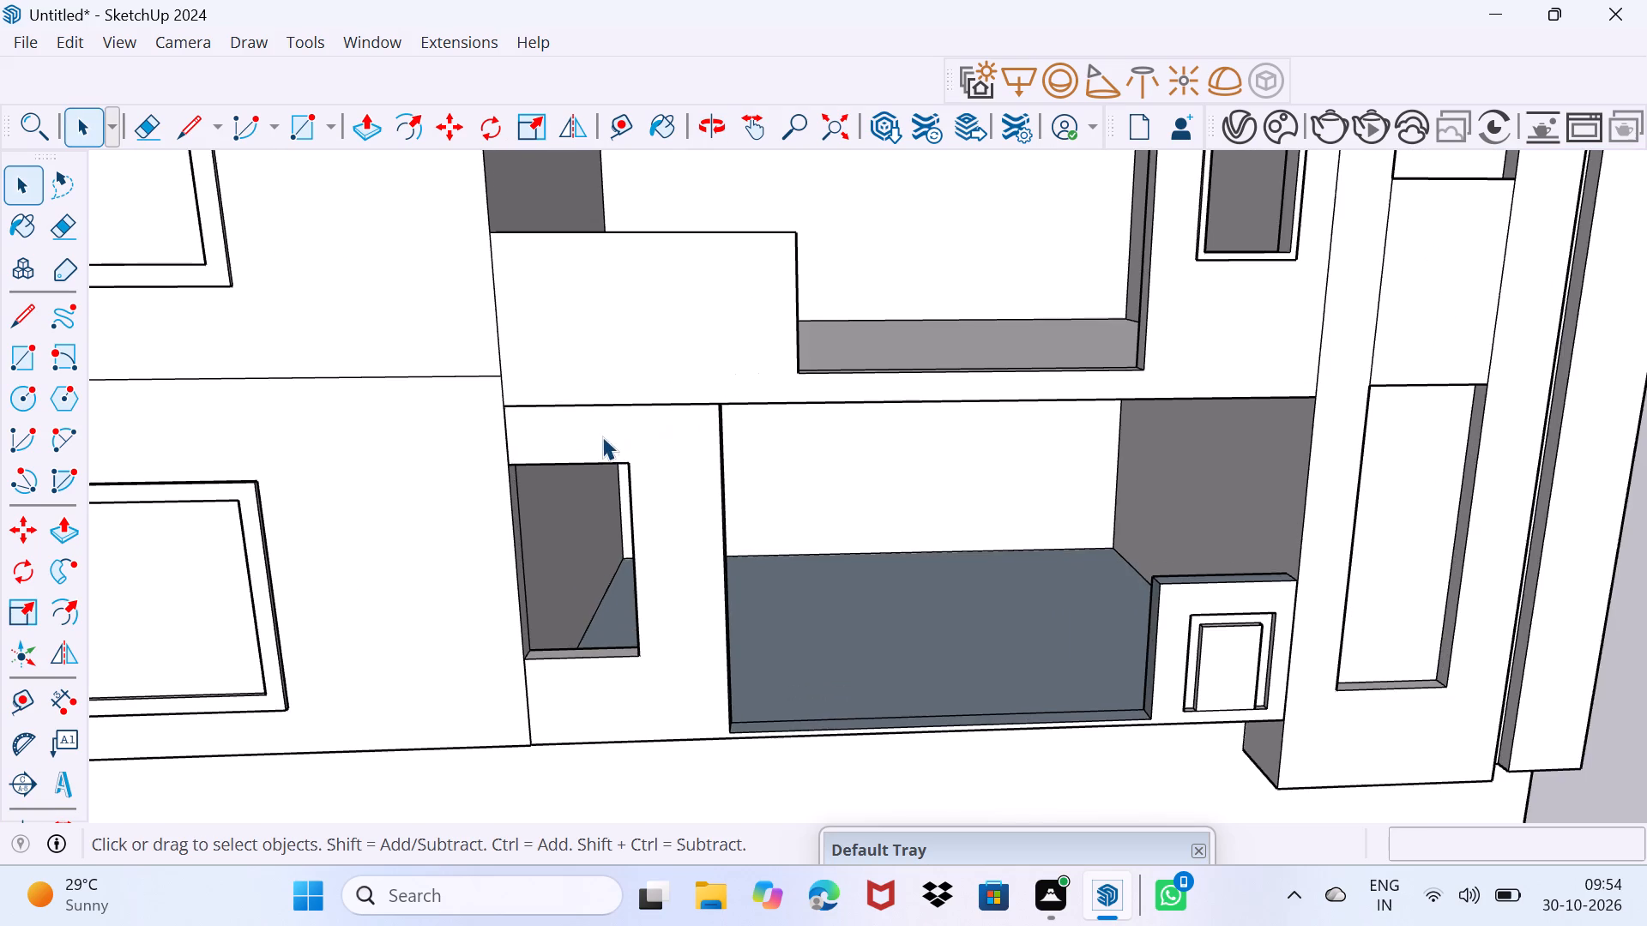
middle_drag(617, 430, 691, 406)
key(r)
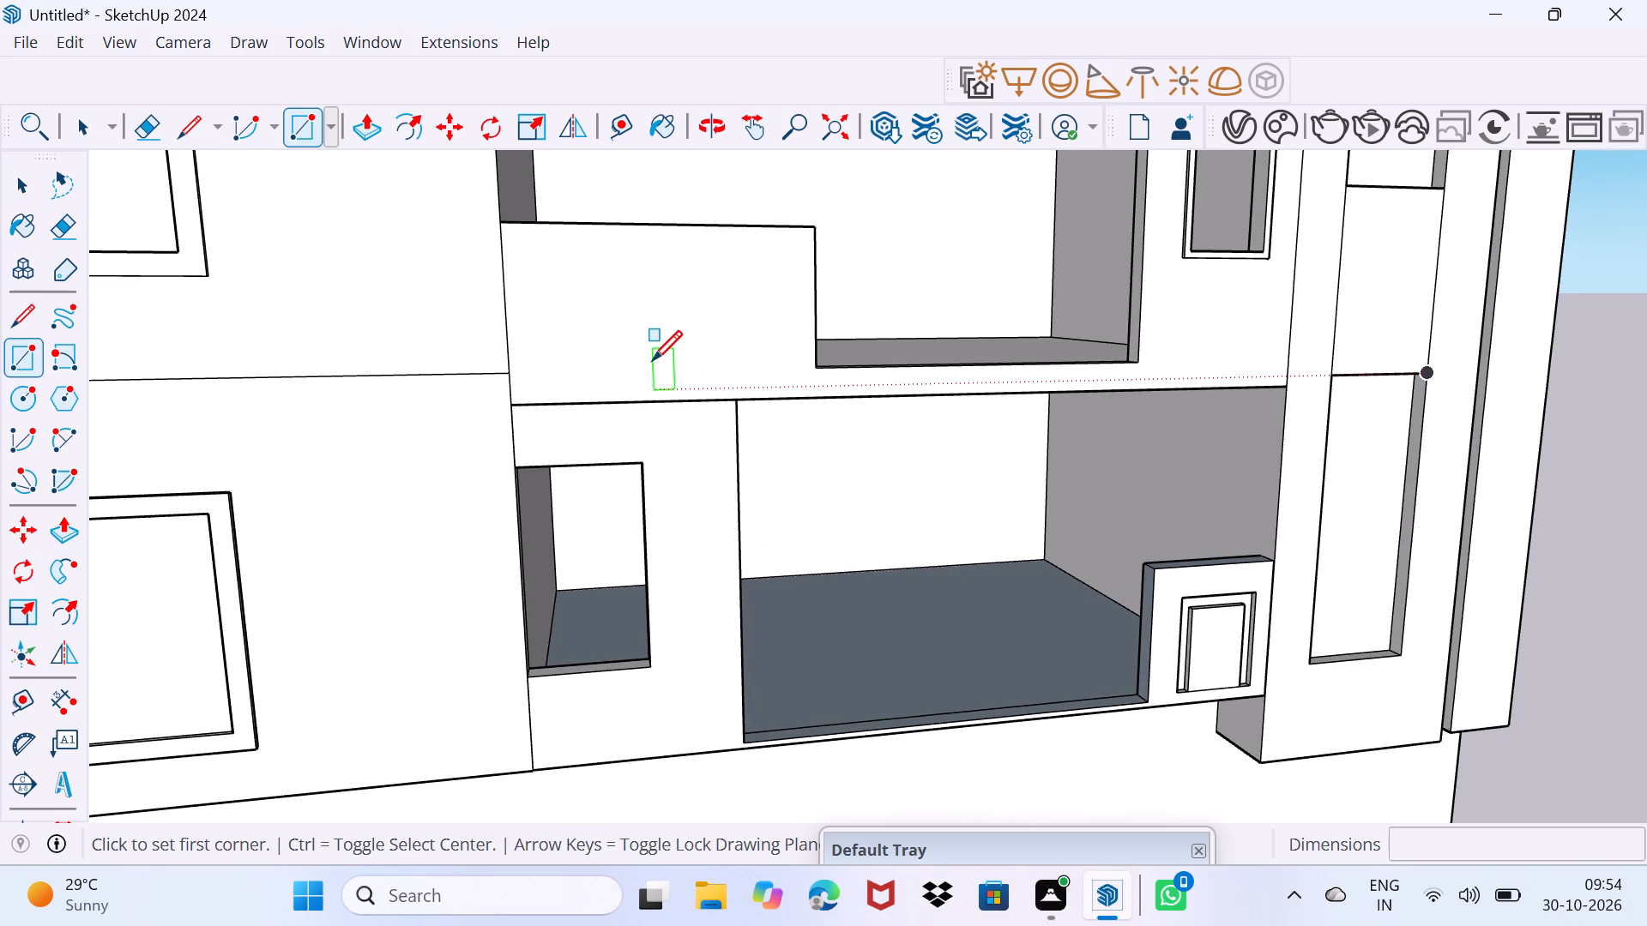
scroll(652, 358, up, 2)
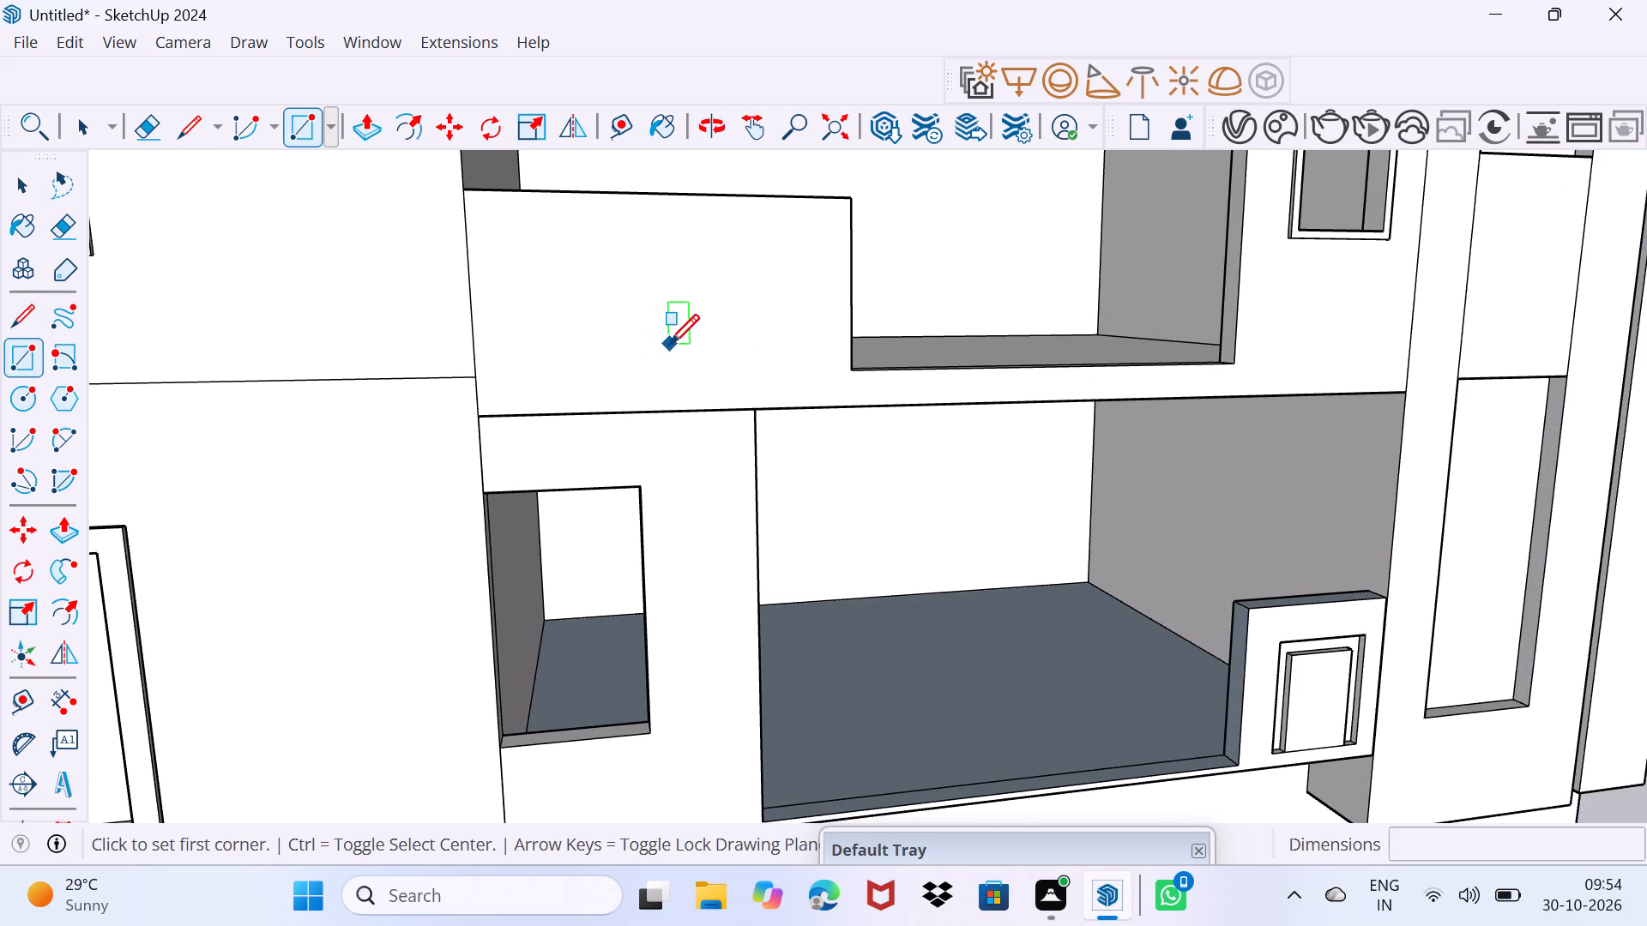
click(740, 245)
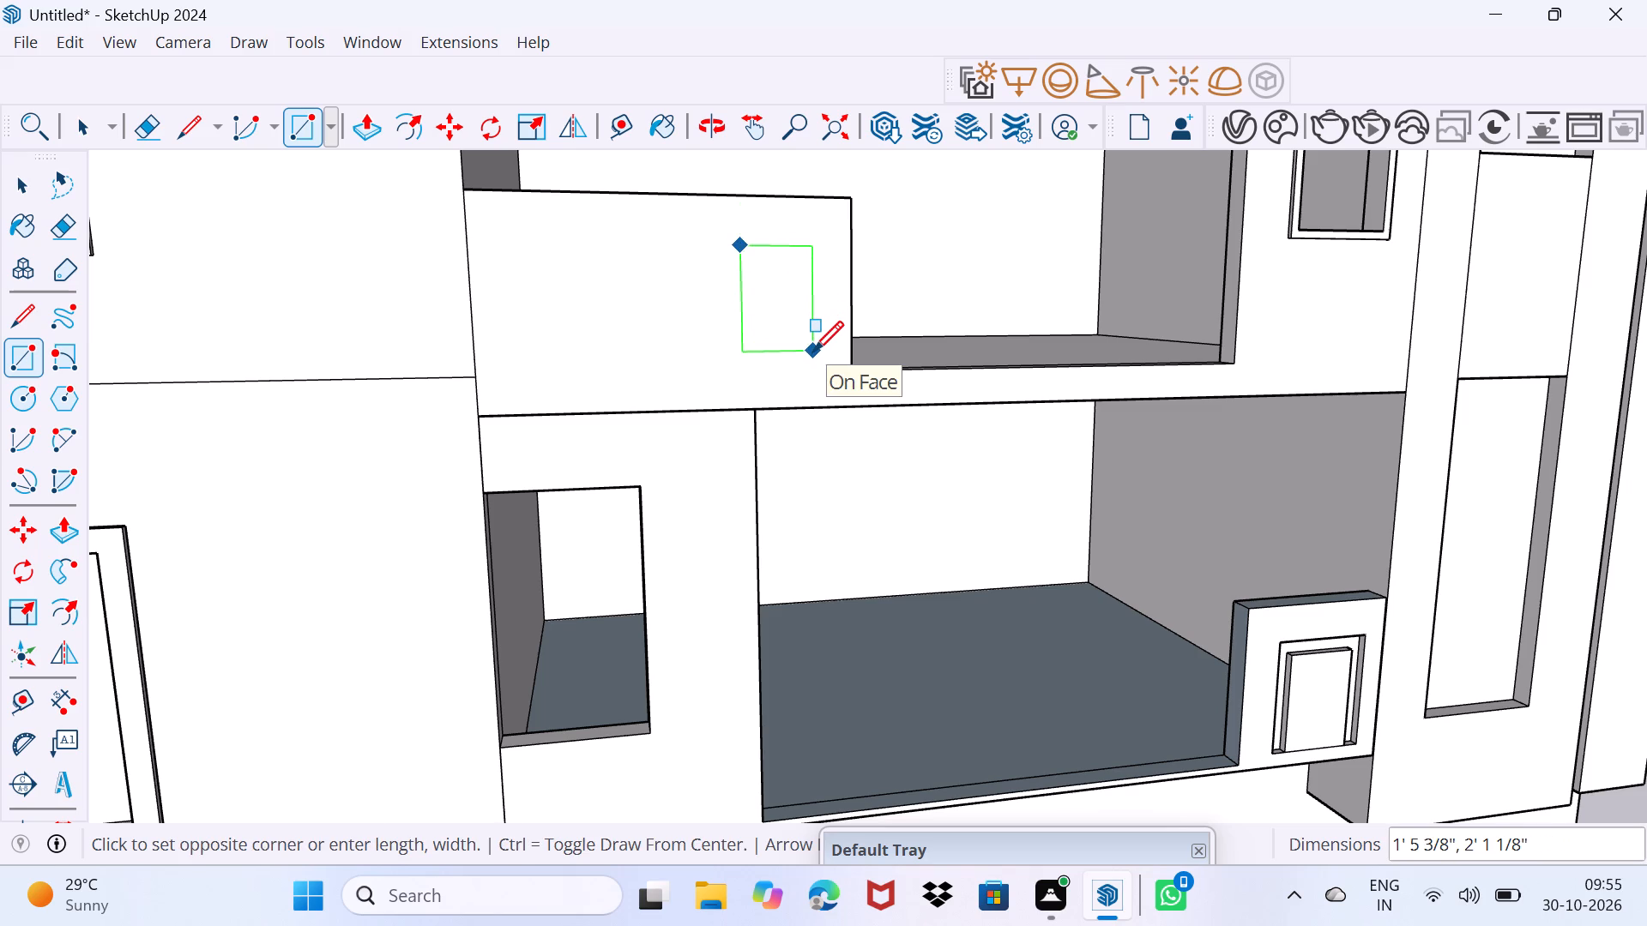
click(813, 351)
Push/Pull the small rectangle on the balcony's front wall inward to form a shallow recess.
key(space)
click(799, 310)
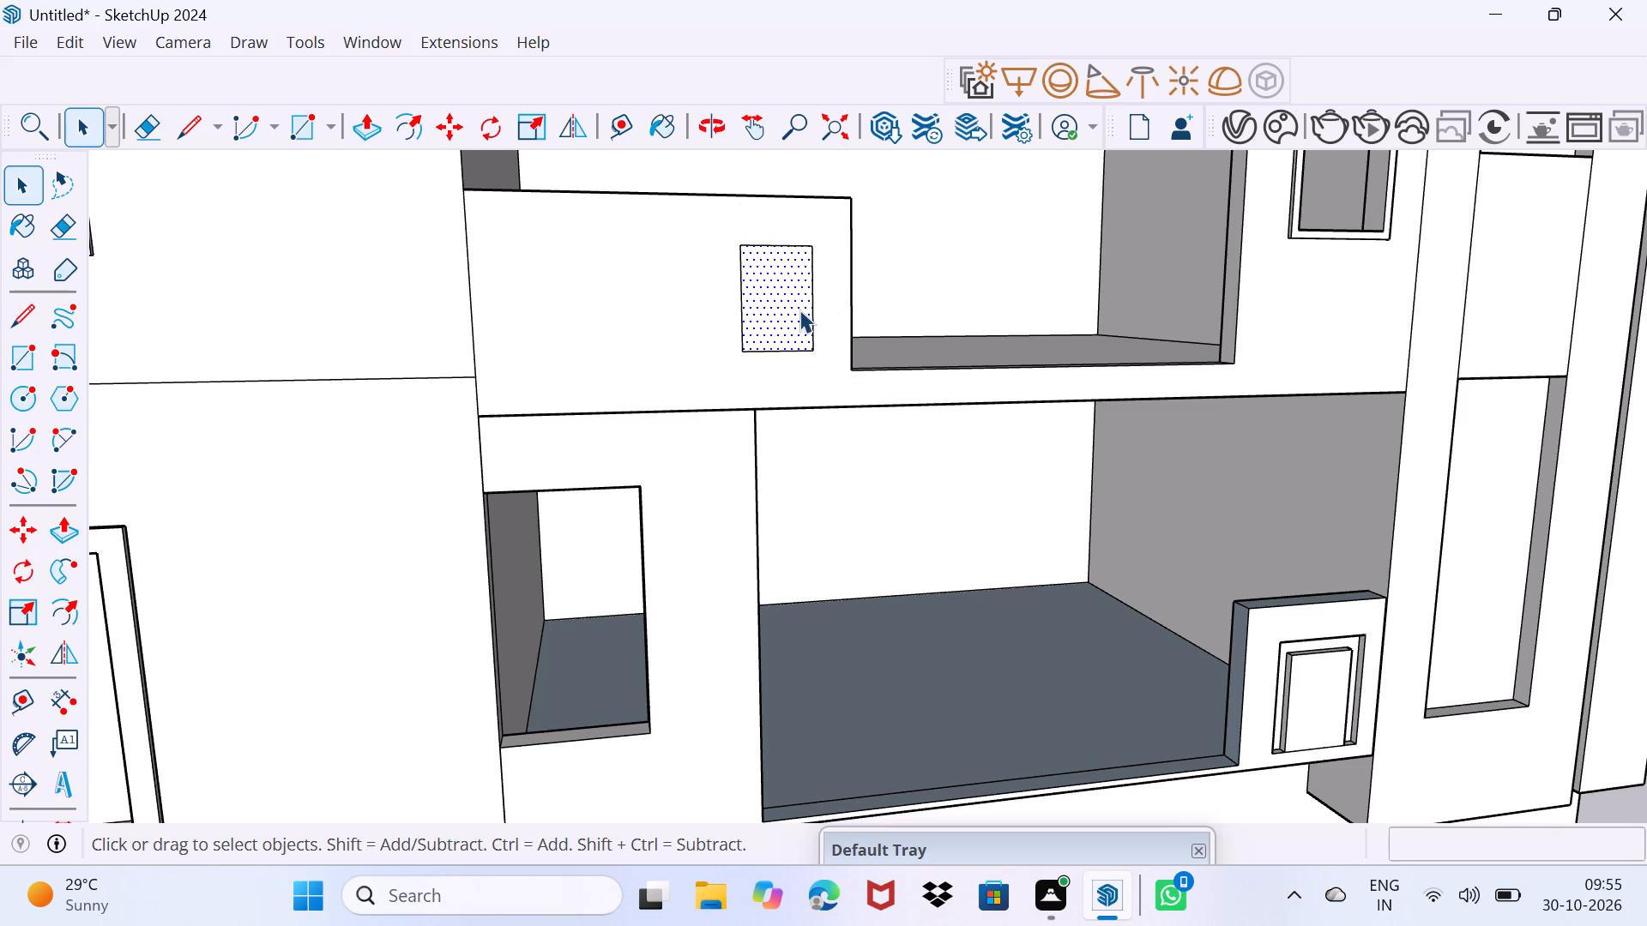
key(p)
click(799, 310)
scroll(796, 316, up, 16)
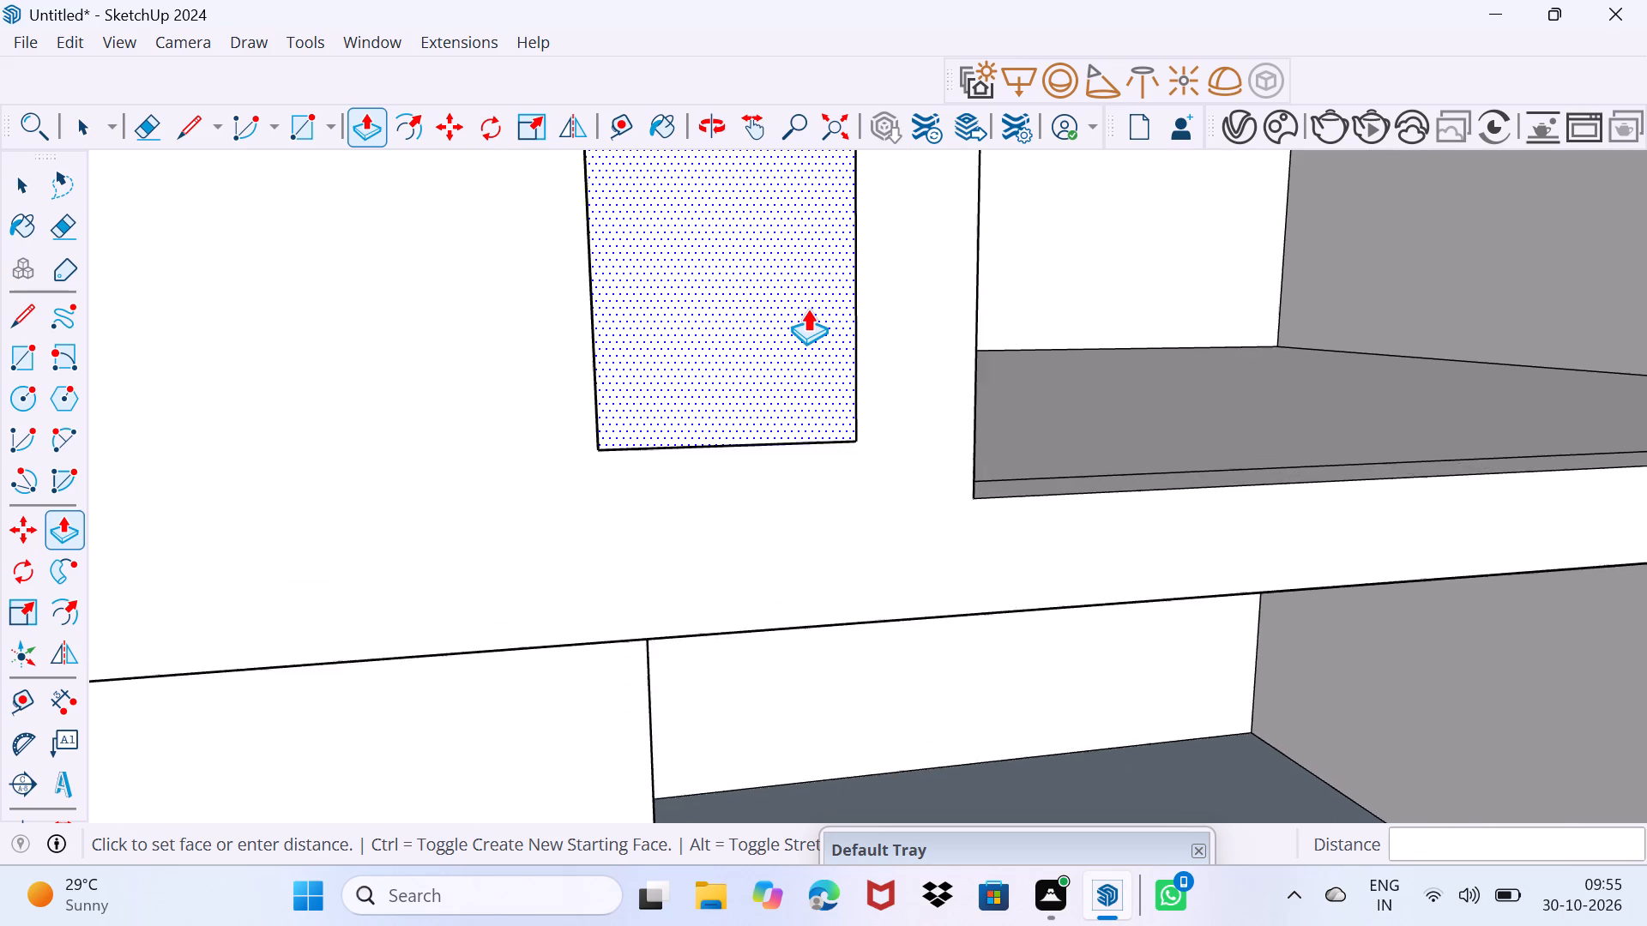
scroll(807, 309, up, 1)
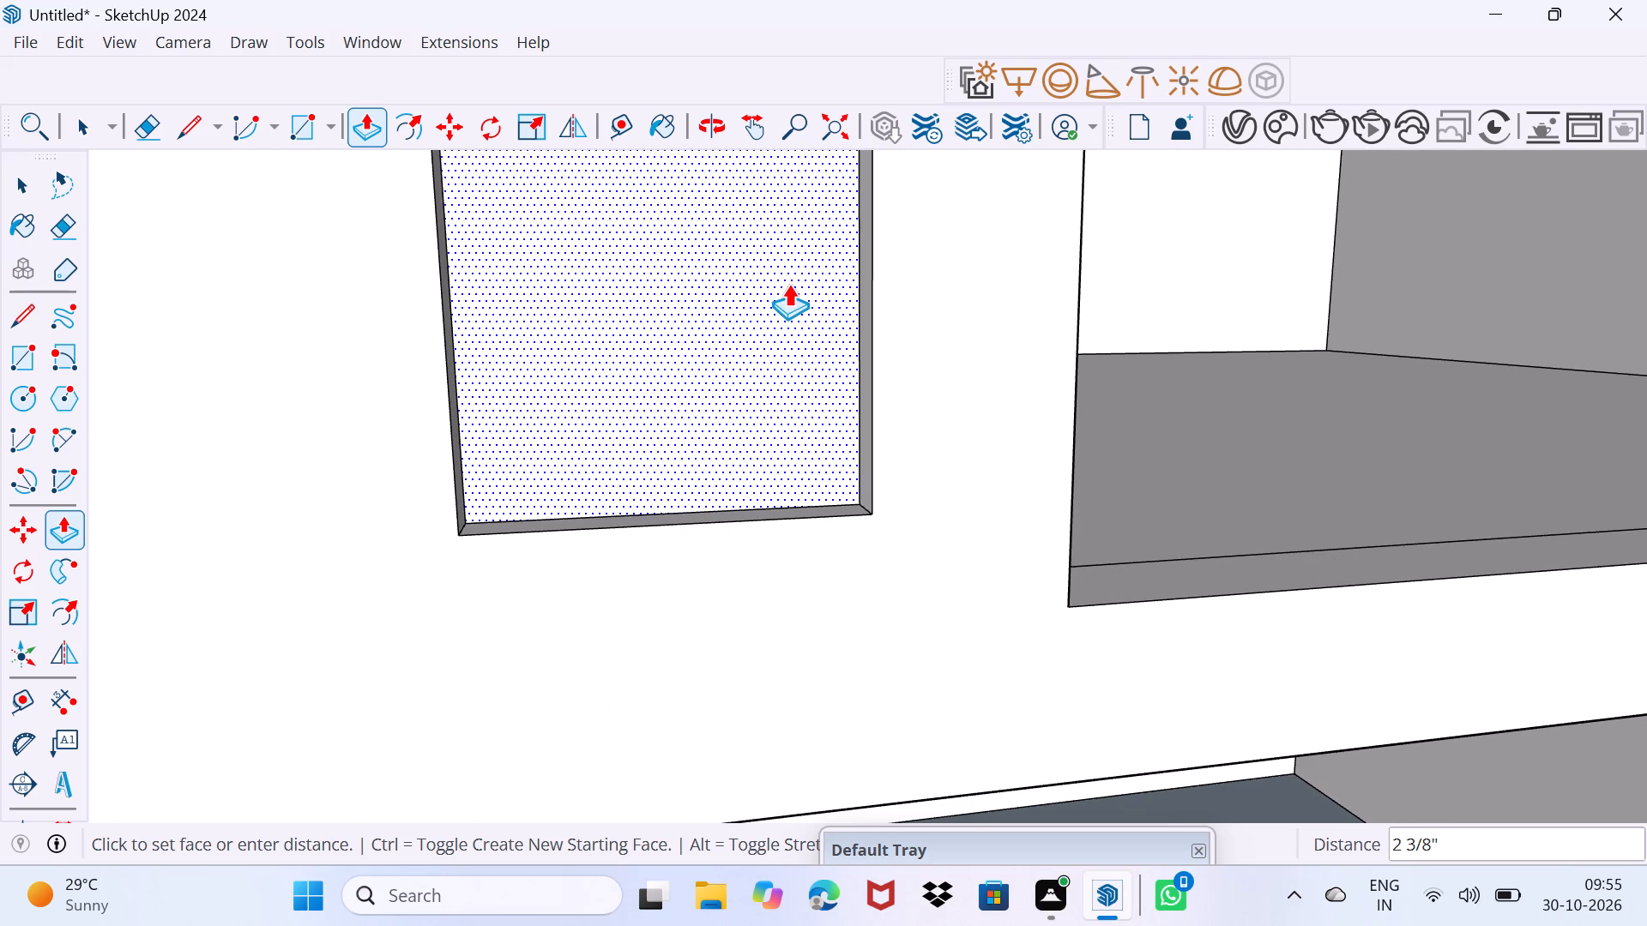
click(790, 287)
key(space)
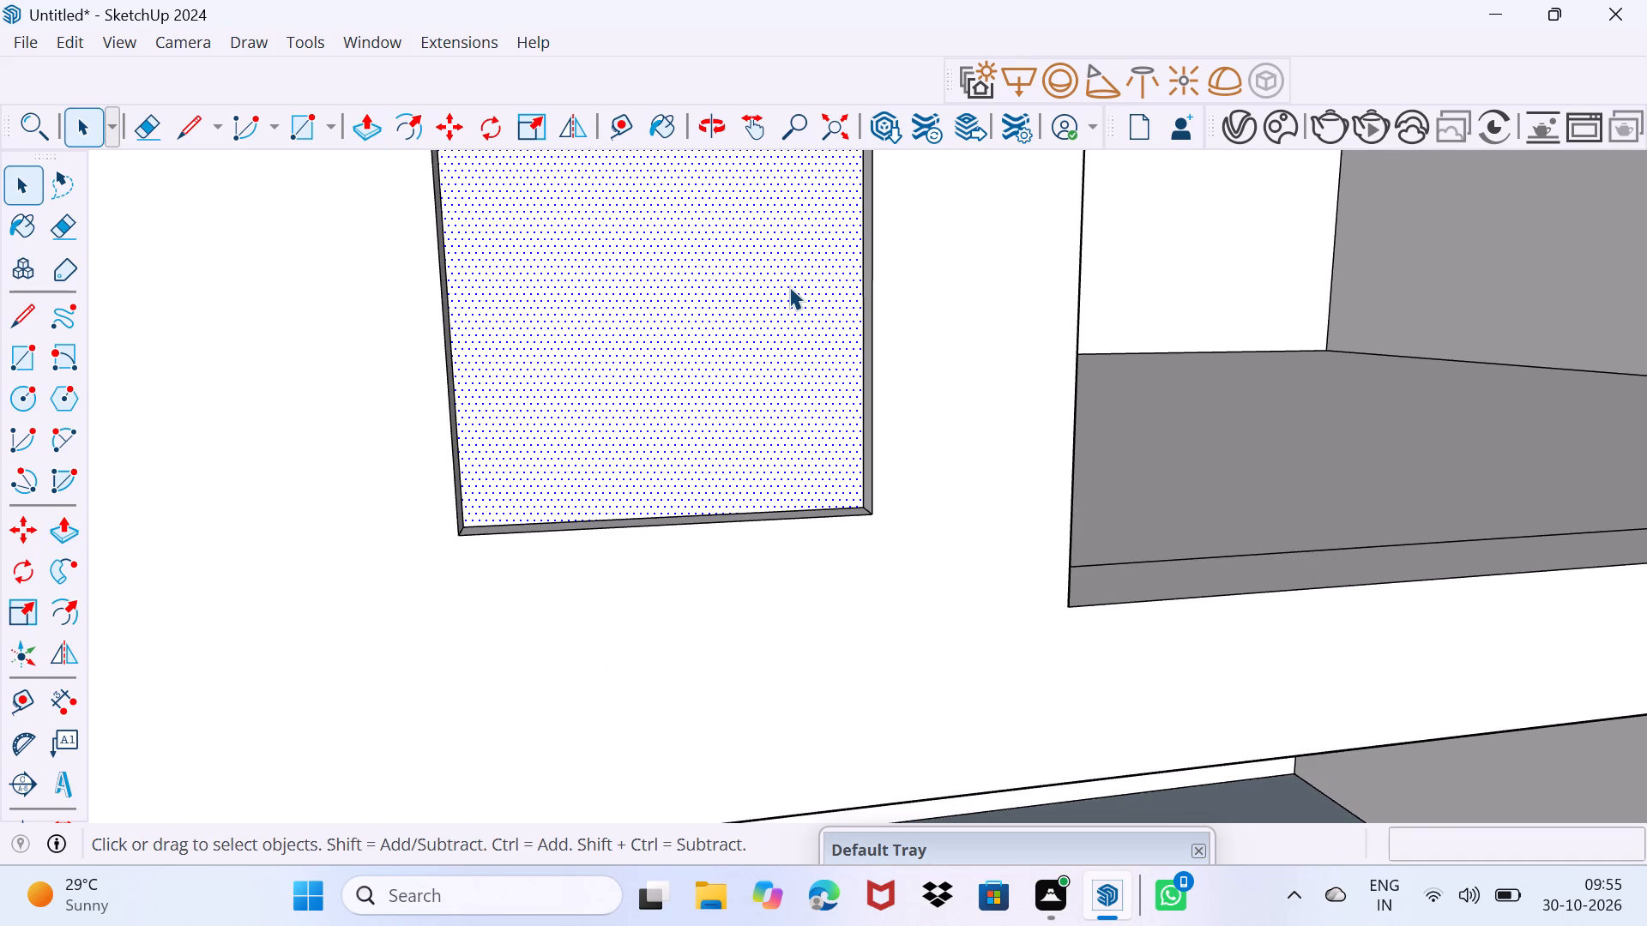
drag(857, 388, 857, 408)
Draw a line about 2' along the balcony front from the opening's lower corner, and another 9" down to the opening below.
scroll(876, 526, down, 1)
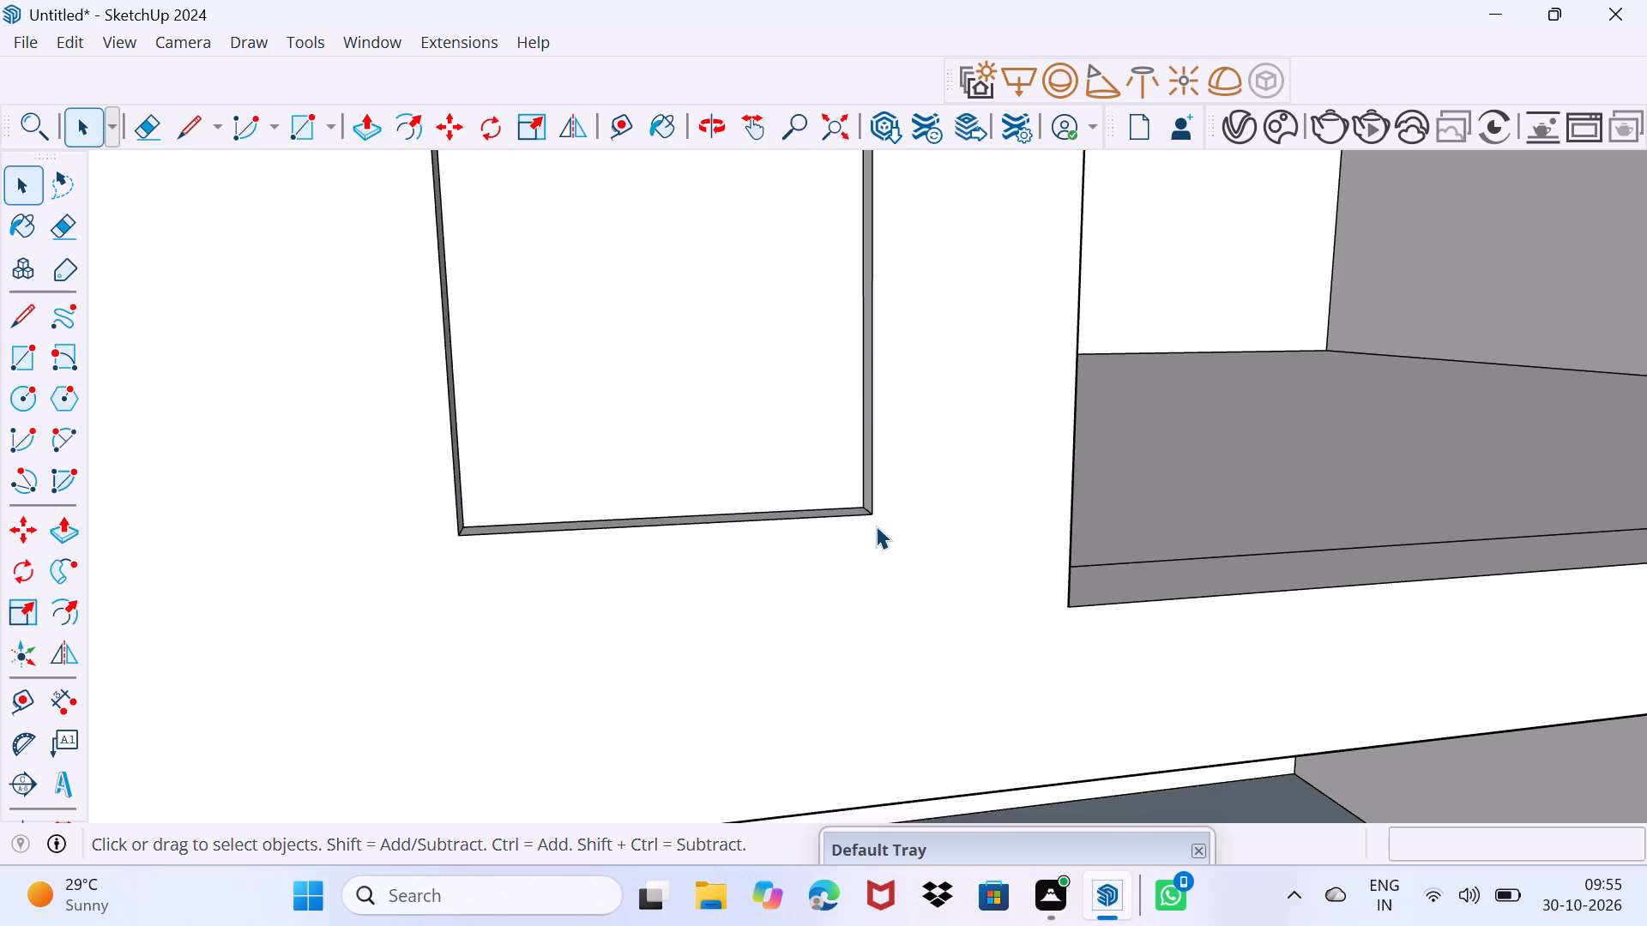
scroll(876, 526, down, 5)
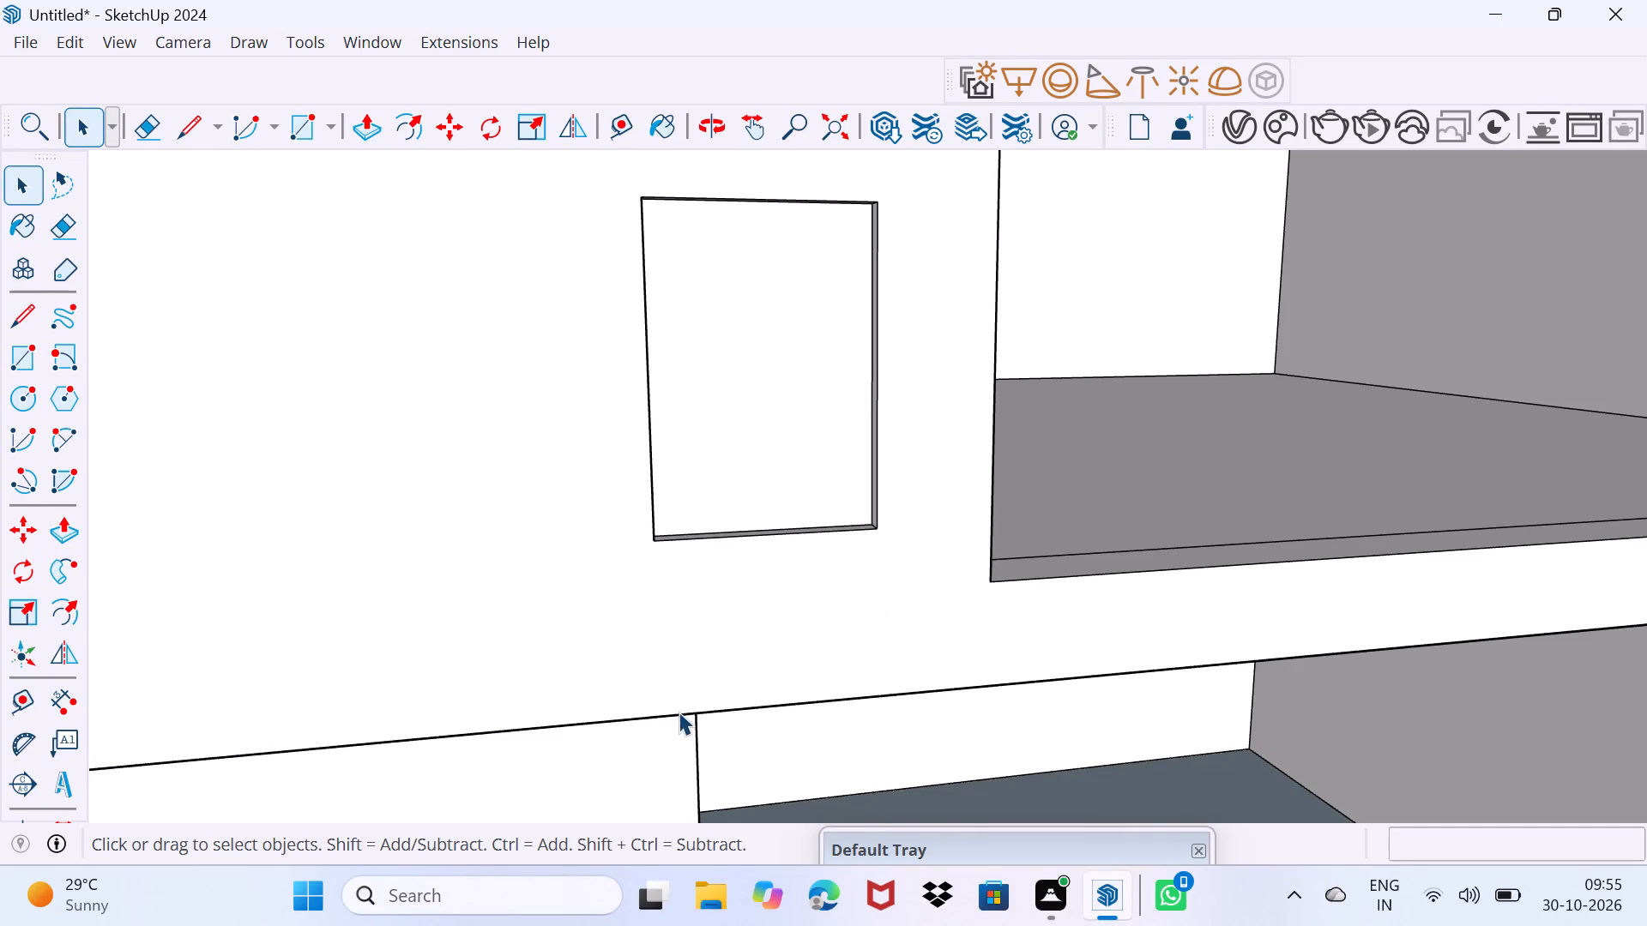
key(l)
click(992, 585)
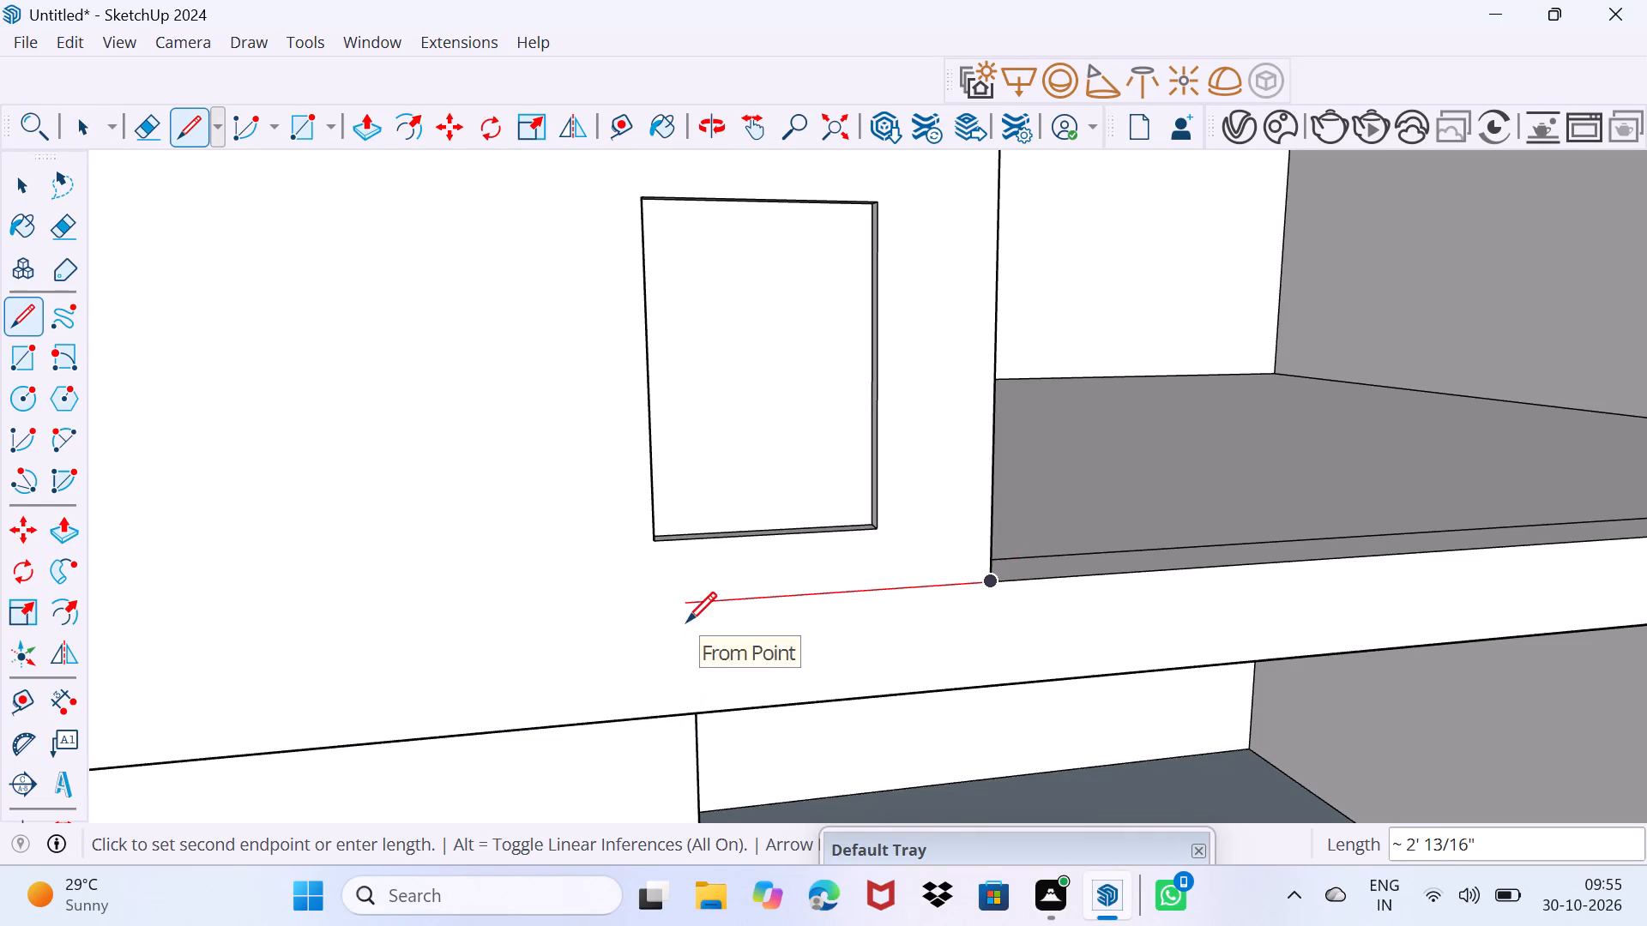
click(693, 624)
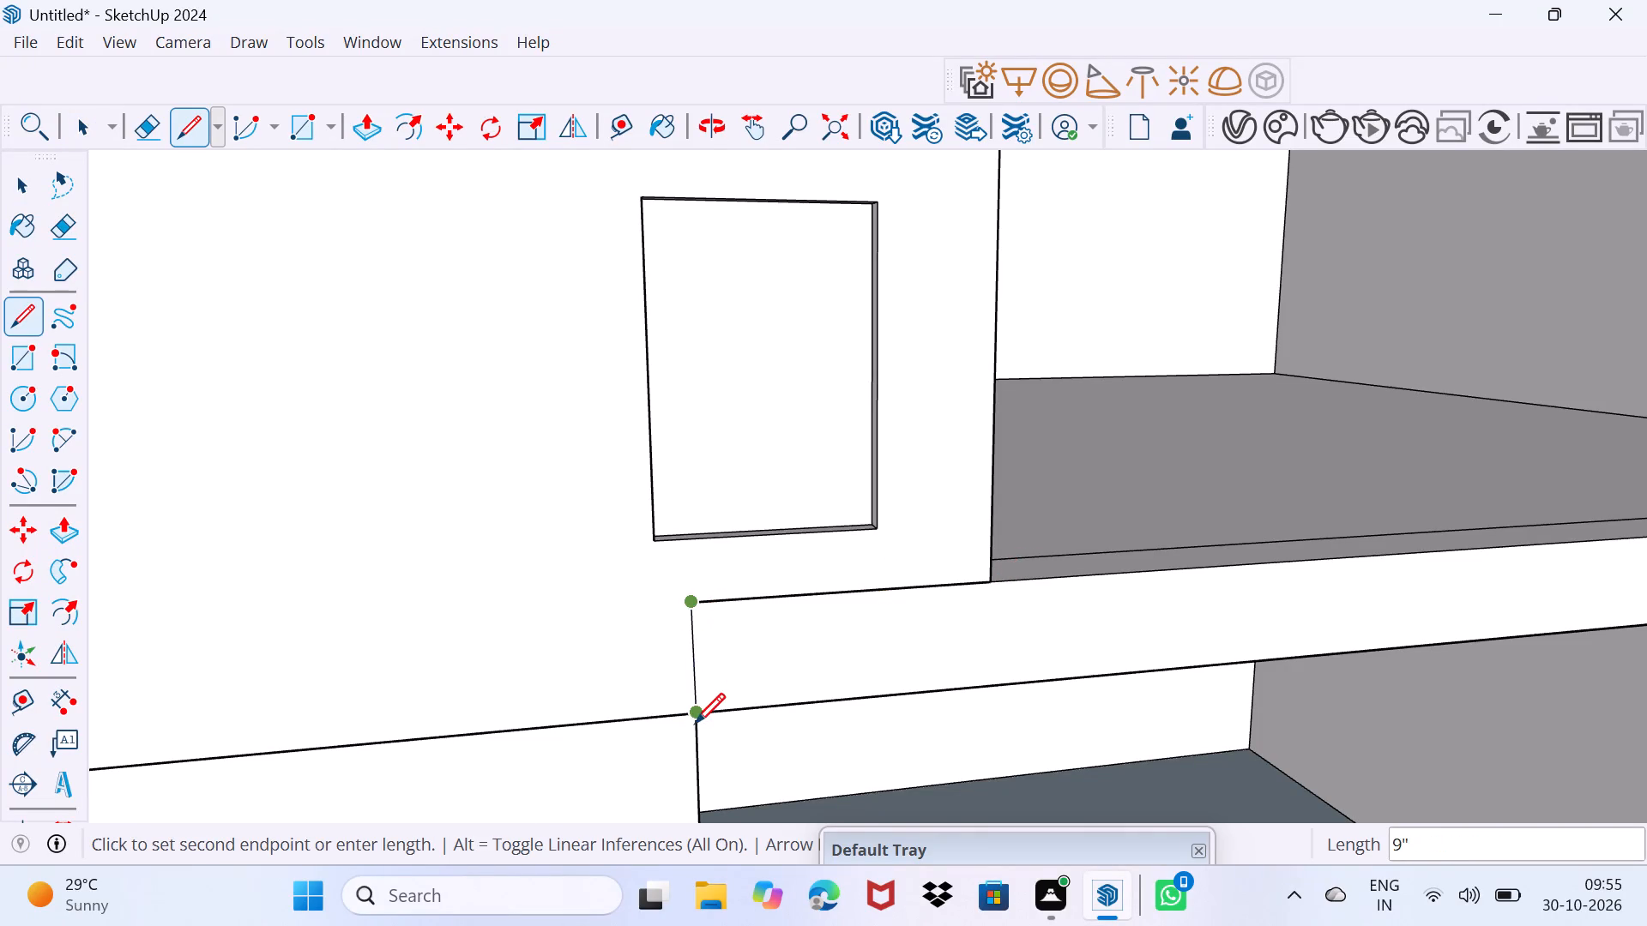
click(695, 713)
key(space)
Copy the top edge of the middle balcony's opening 3" upward onto the slab band.
middle_drag(712, 676, 736, 703)
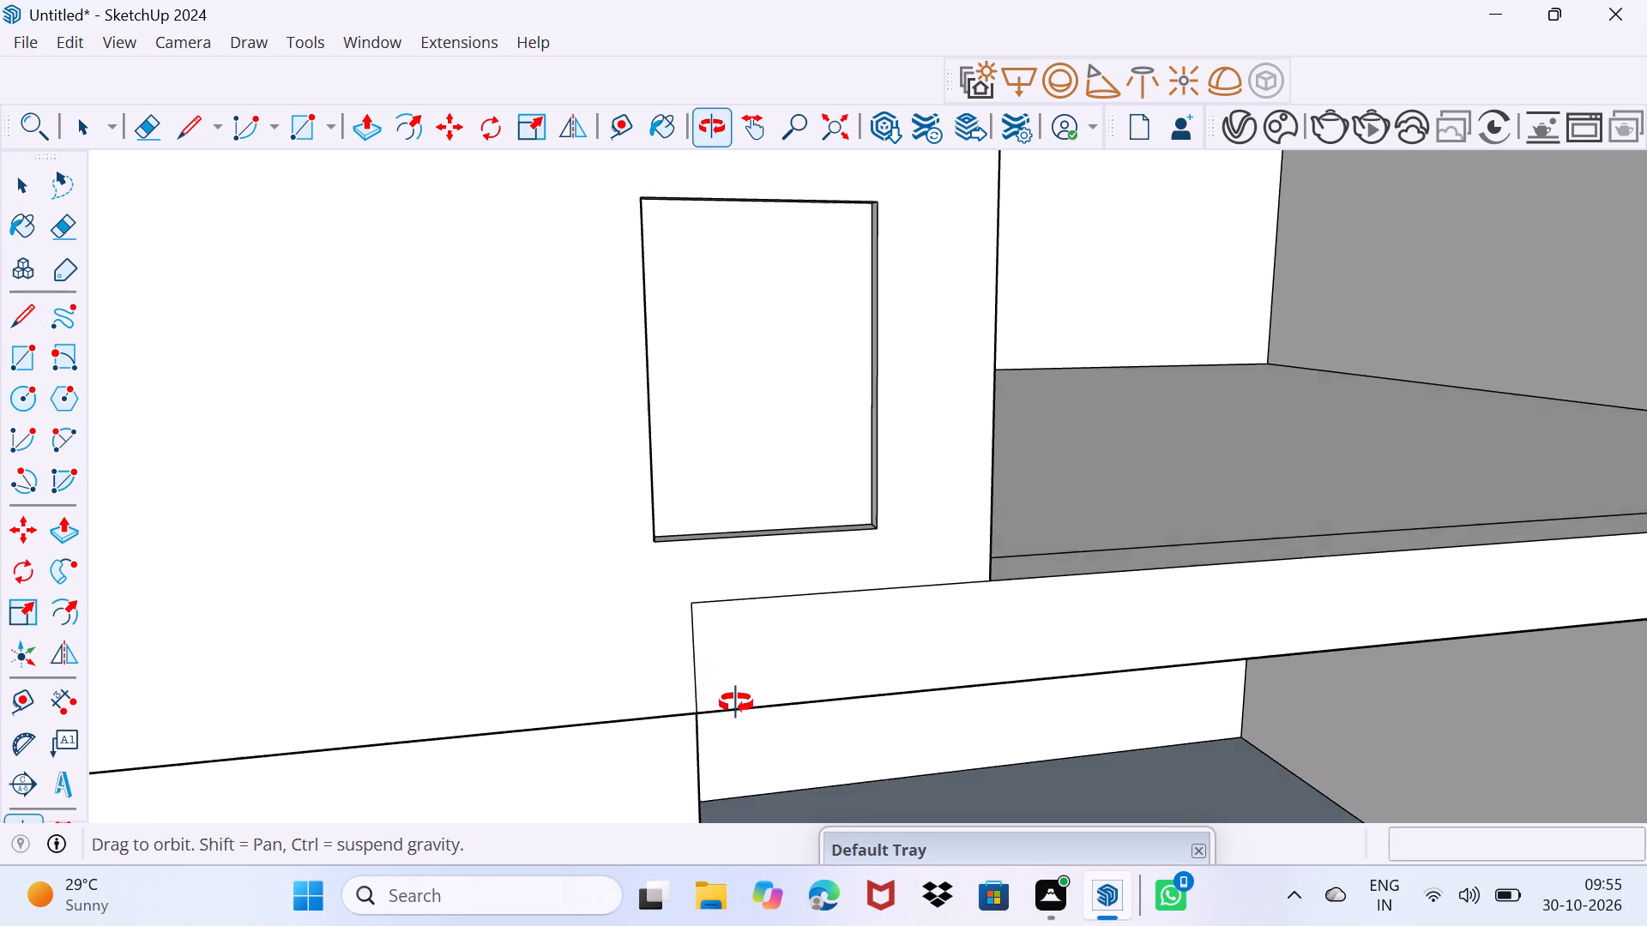
middle_drag(736, 703, 992, 671)
scroll(914, 668, down, 1)
scroll(998, 670, down, 2)
middle_drag(960, 662, 869, 673)
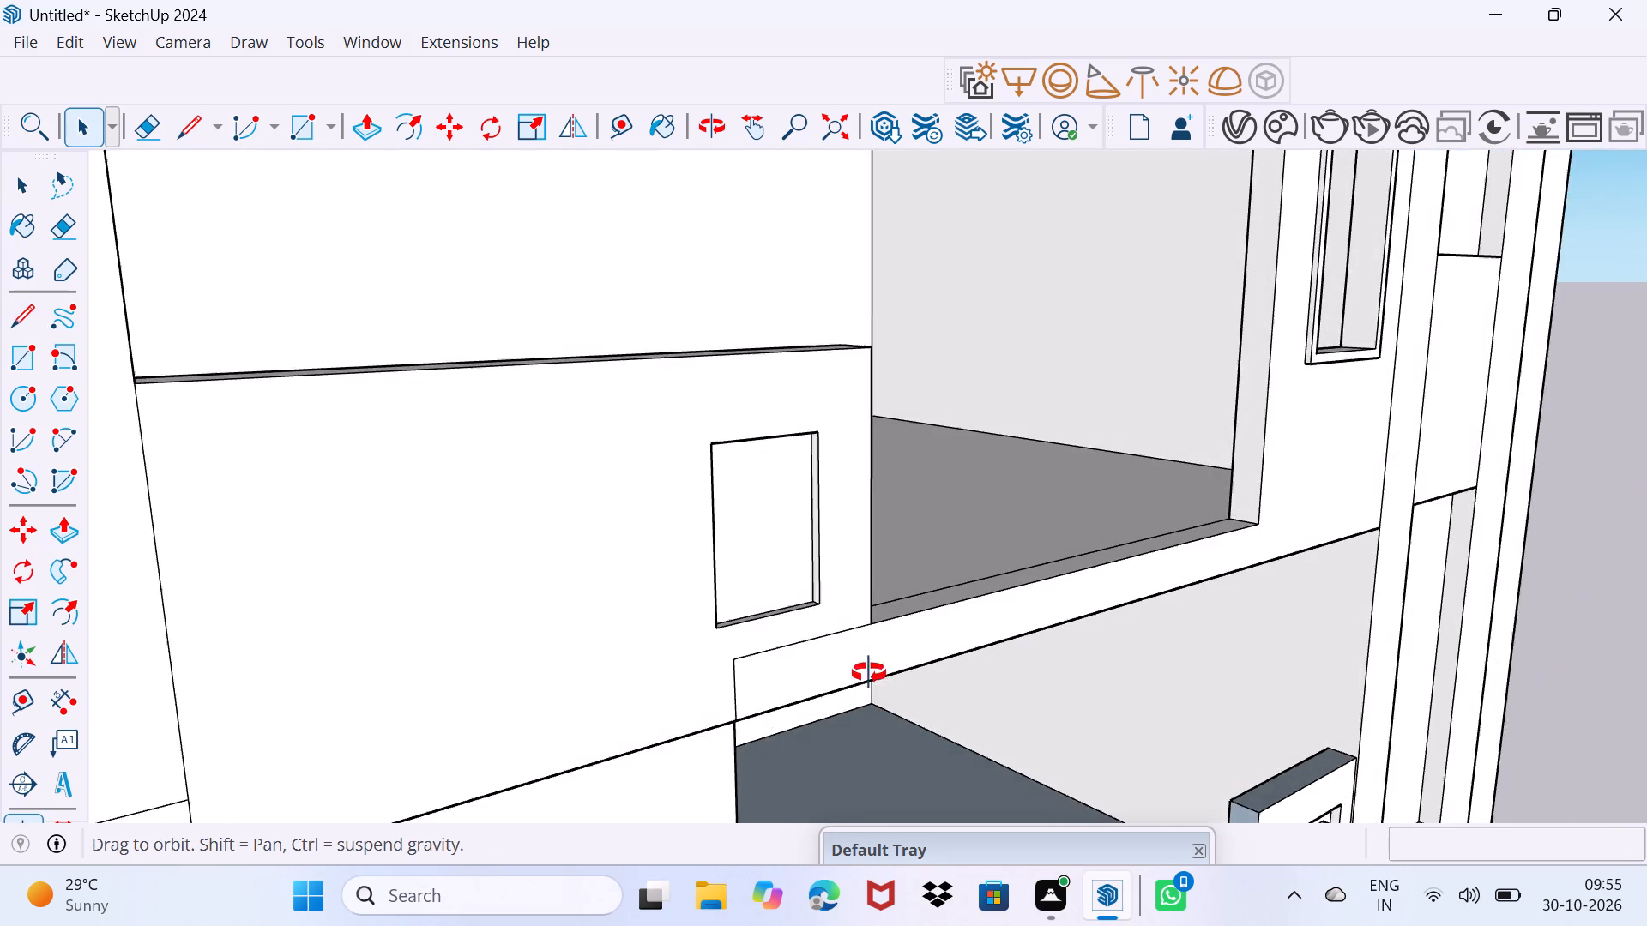
middle_drag(869, 673, 832, 662)
scroll(824, 656, down, 4)
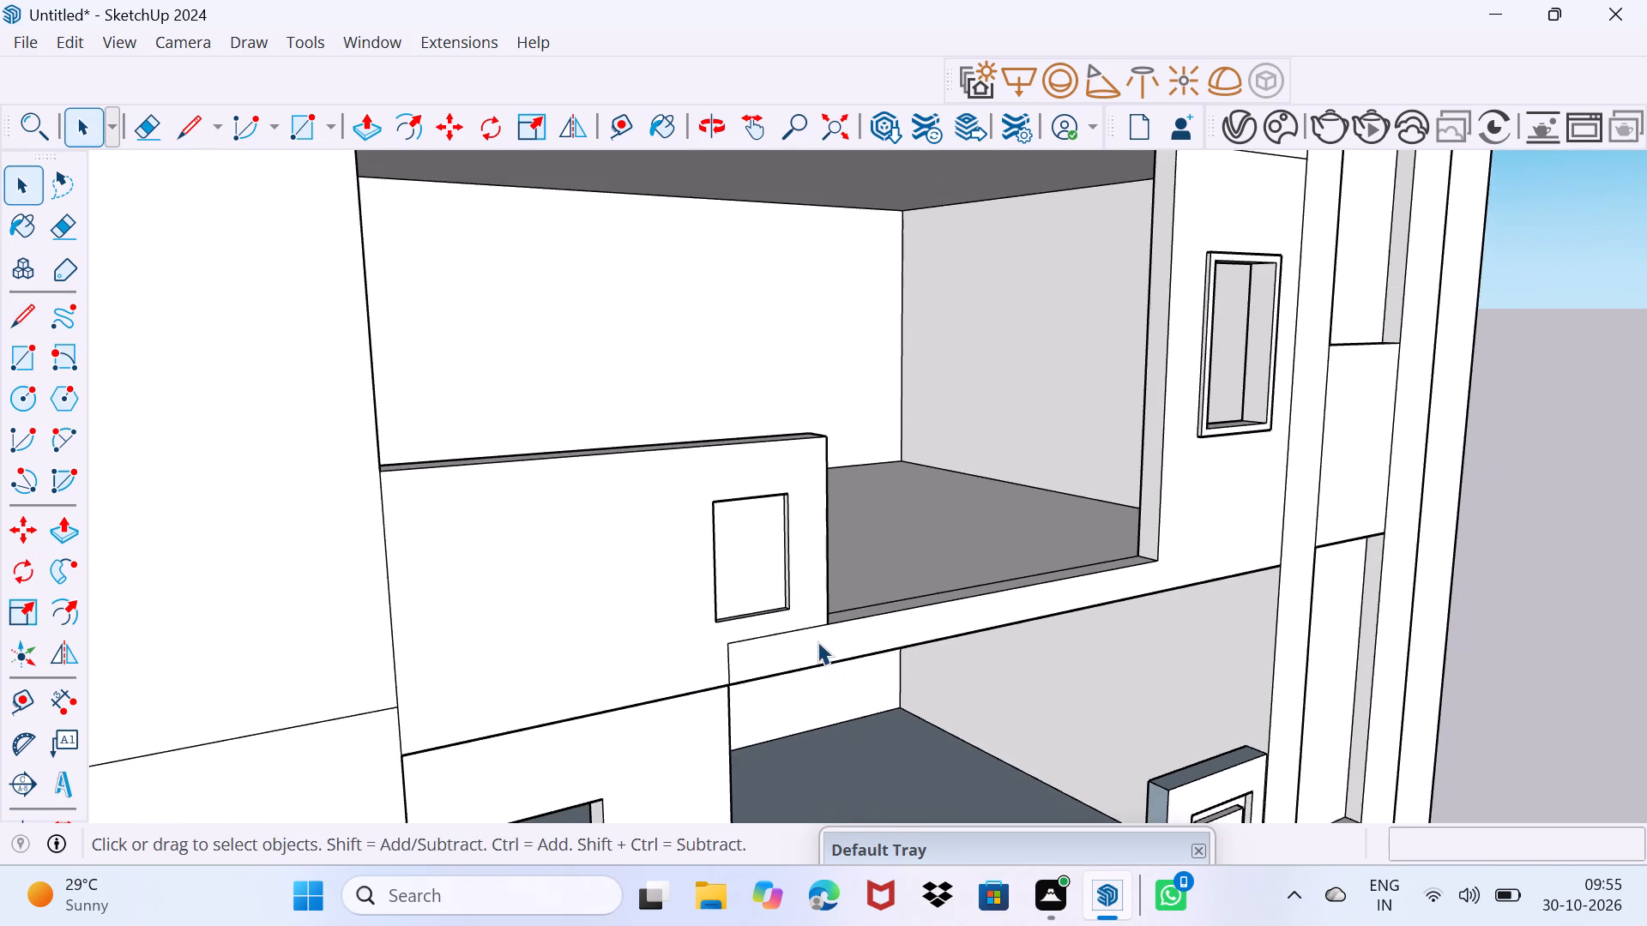
middle_drag(817, 641, 820, 900)
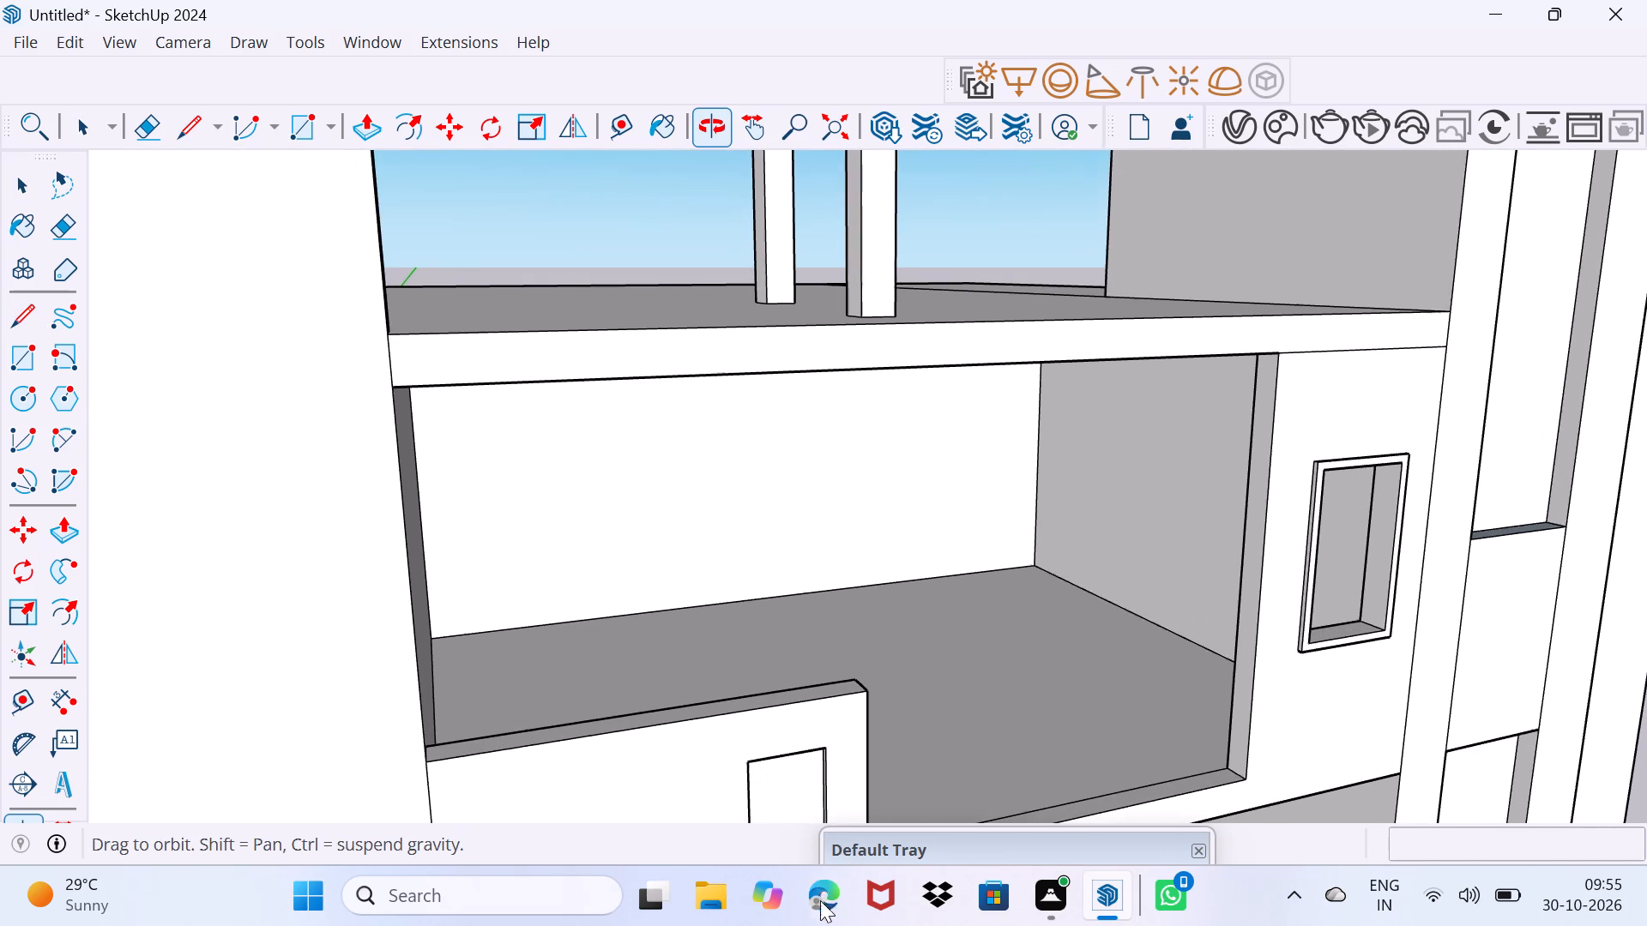
middle_drag(820, 900, 819, 900)
middle_drag(821, 857, 808, 854)
scroll(1202, 366, up, 3)
scroll(1287, 344, up, 3)
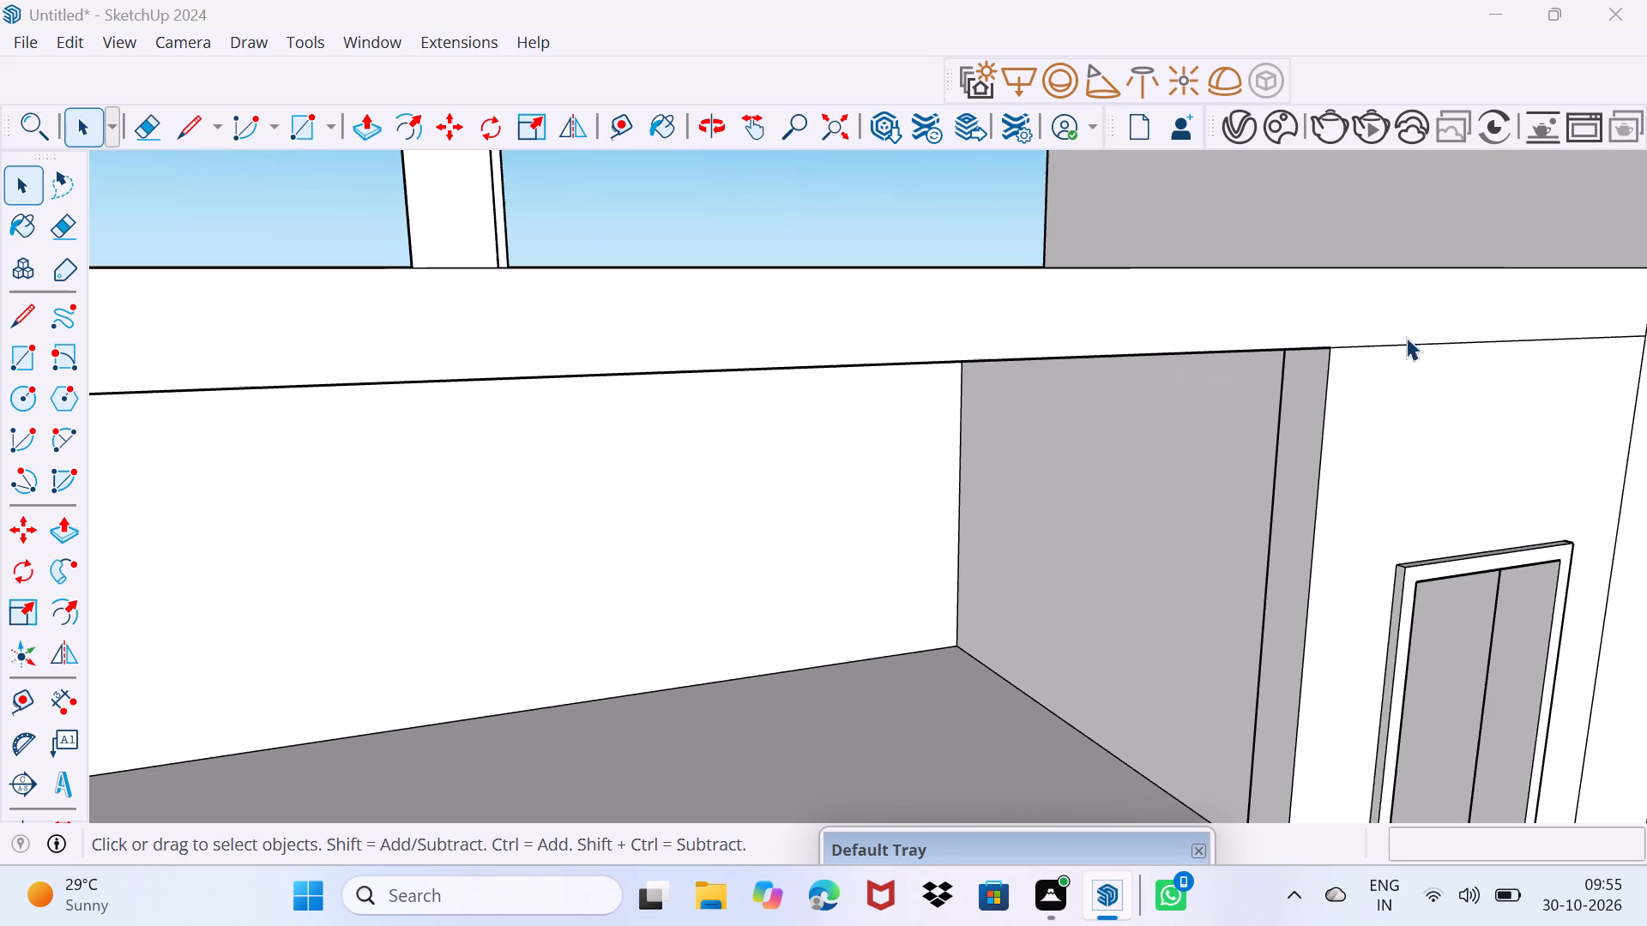
middle_drag(1416, 334, 1282, 394)
click(1294, 410)
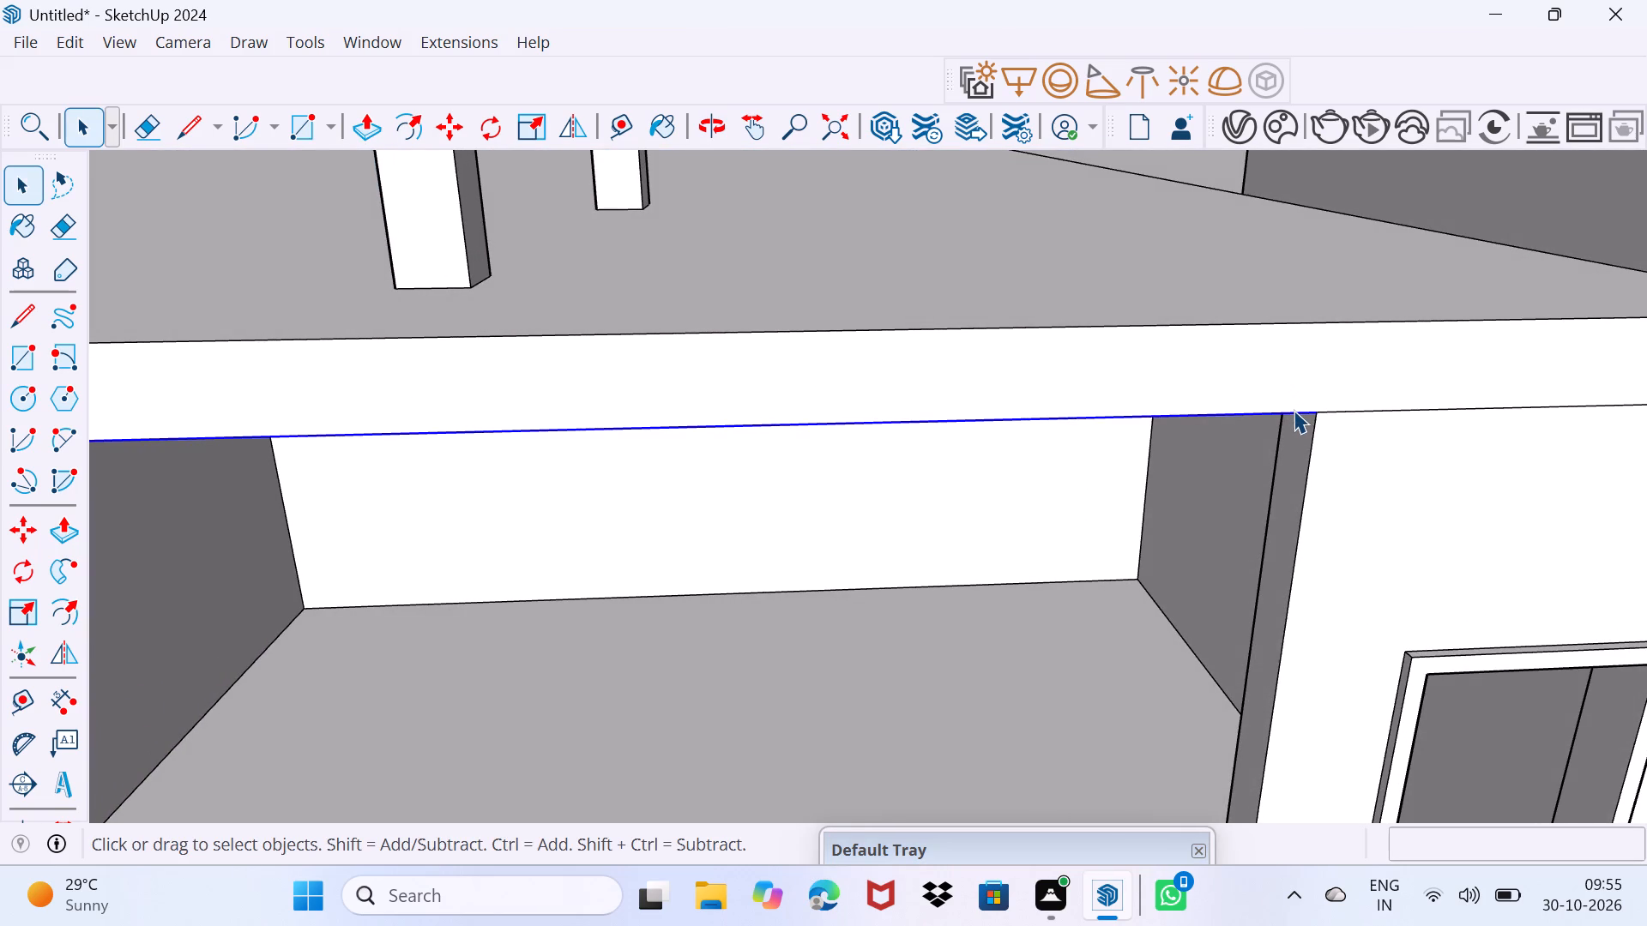
key(m)
click(1316, 416)
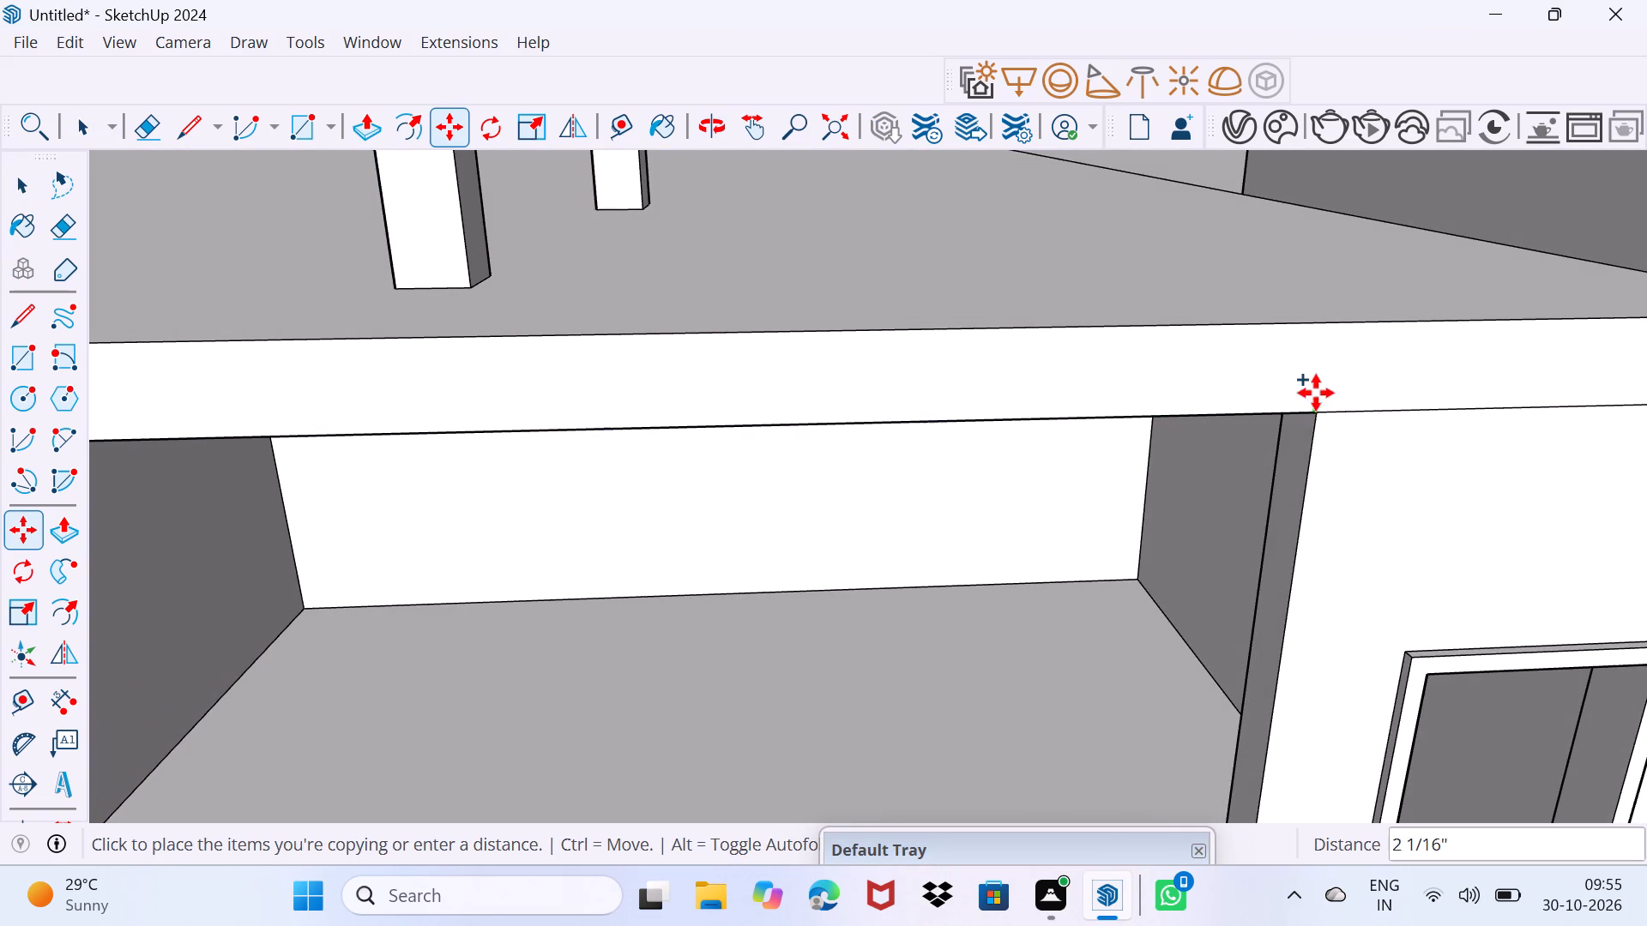
text(3")
key(Return)
scroll(1333, 414, up, 3)
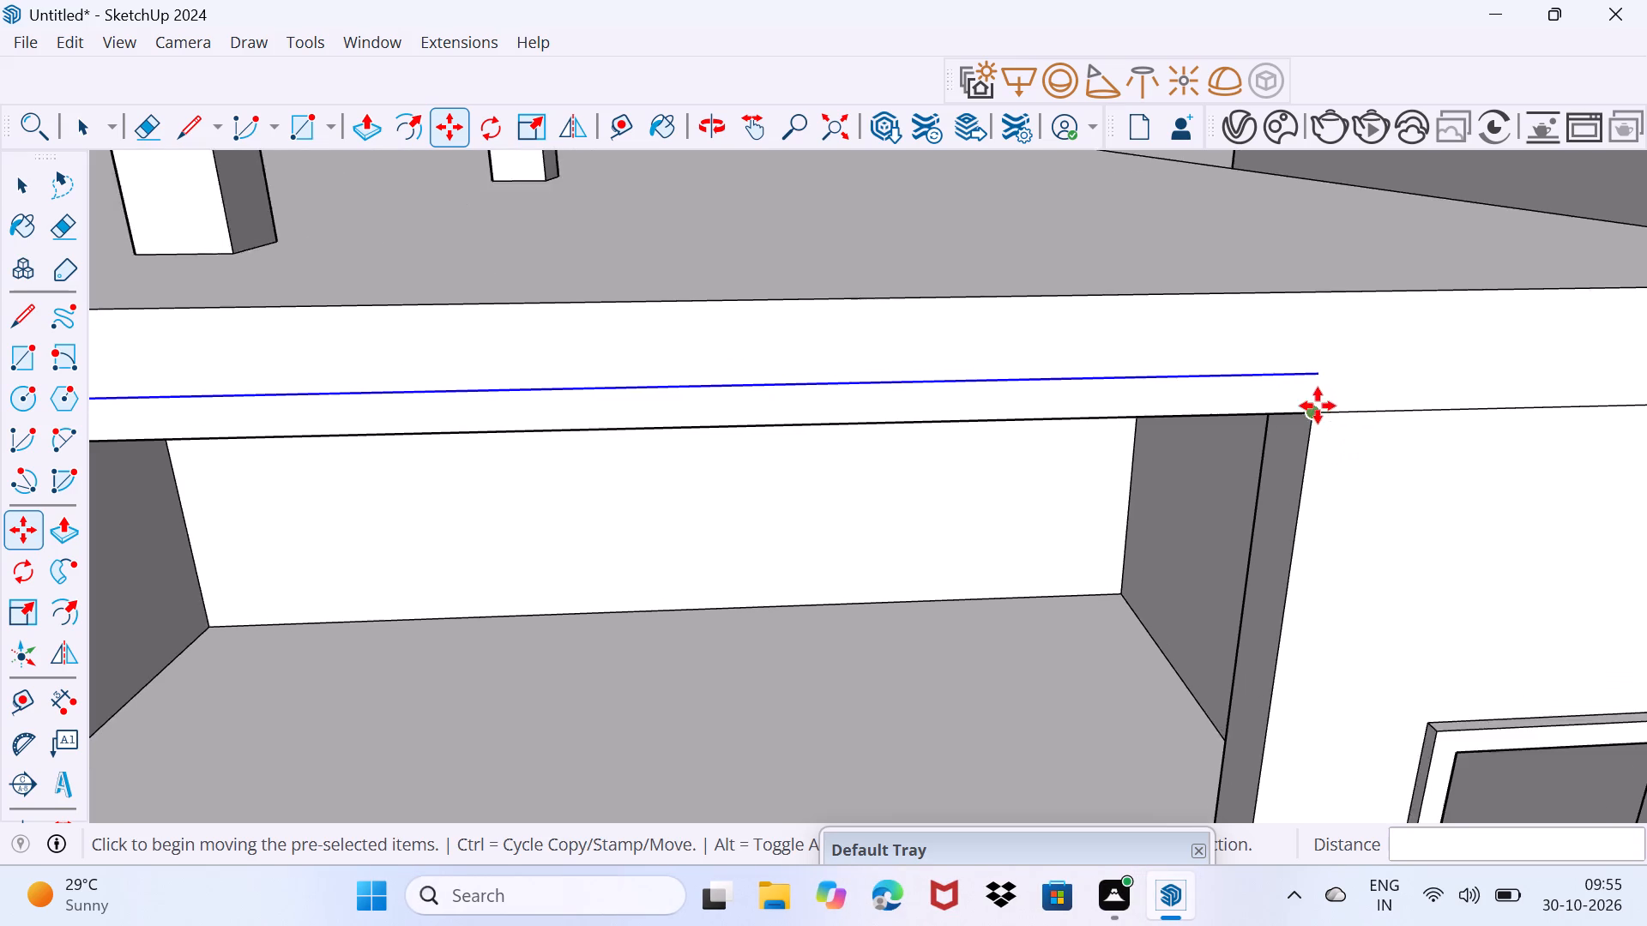
scroll(1317, 402, up, 4)
key(space)
Draw a short vertical line from the copied edge's free end to the opening's upper corner, closing off the narrow strip.
scroll(1317, 421, up, 1)
middle_drag(1317, 421, 1098, 353)
scroll(1356, 424, up, 2)
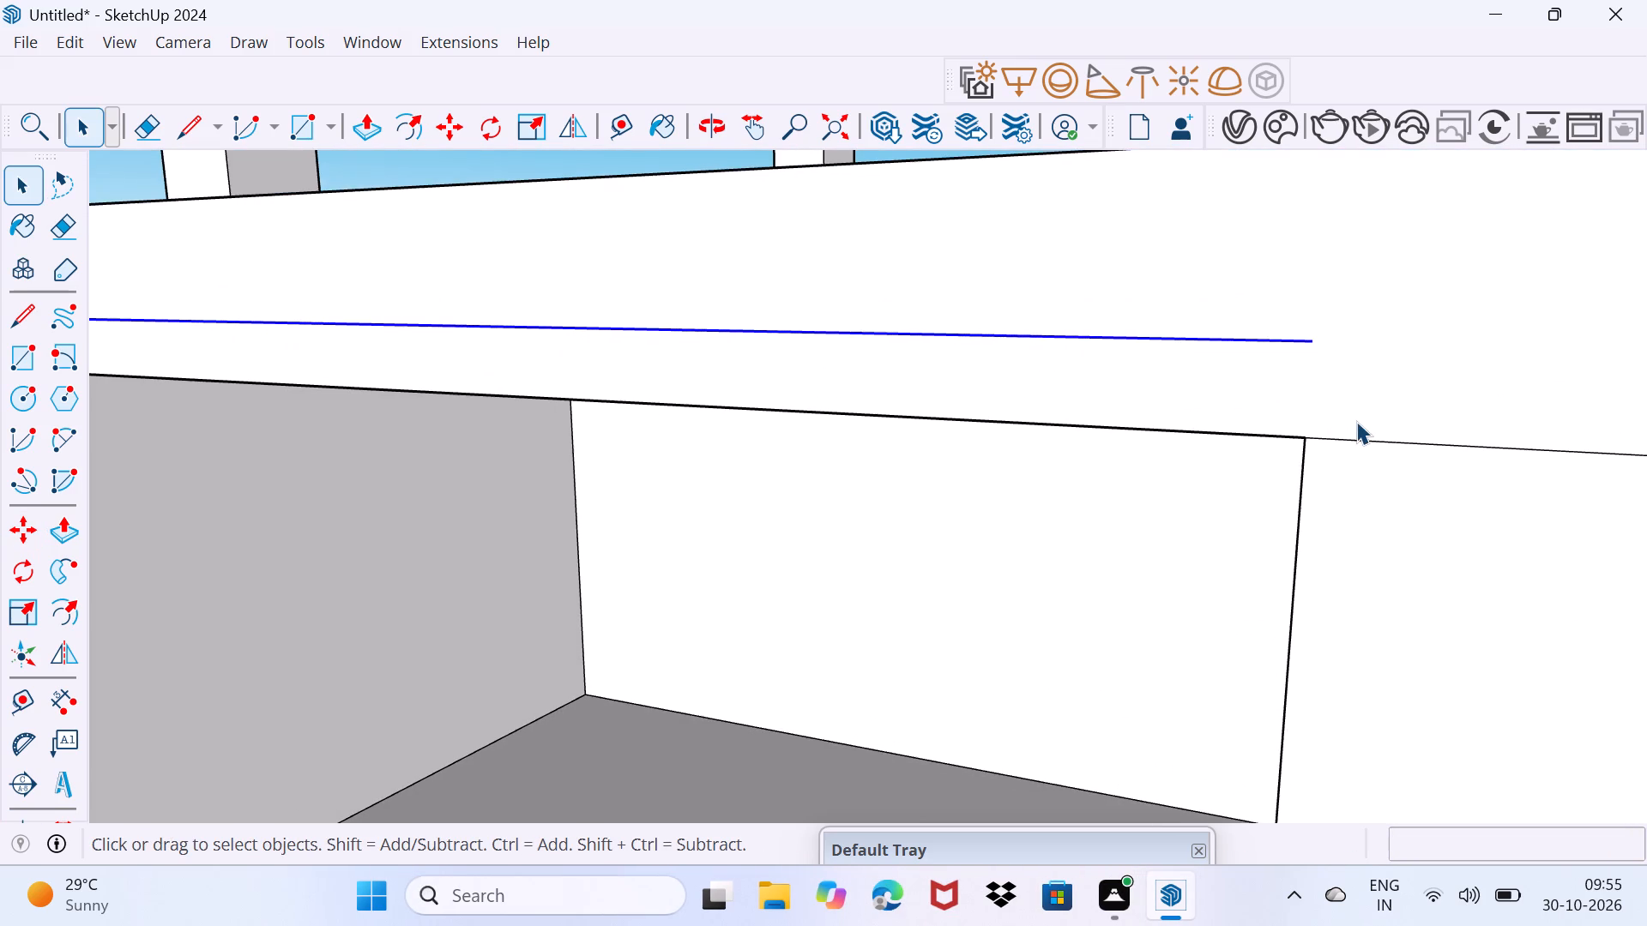
key(l)
click(1313, 338)
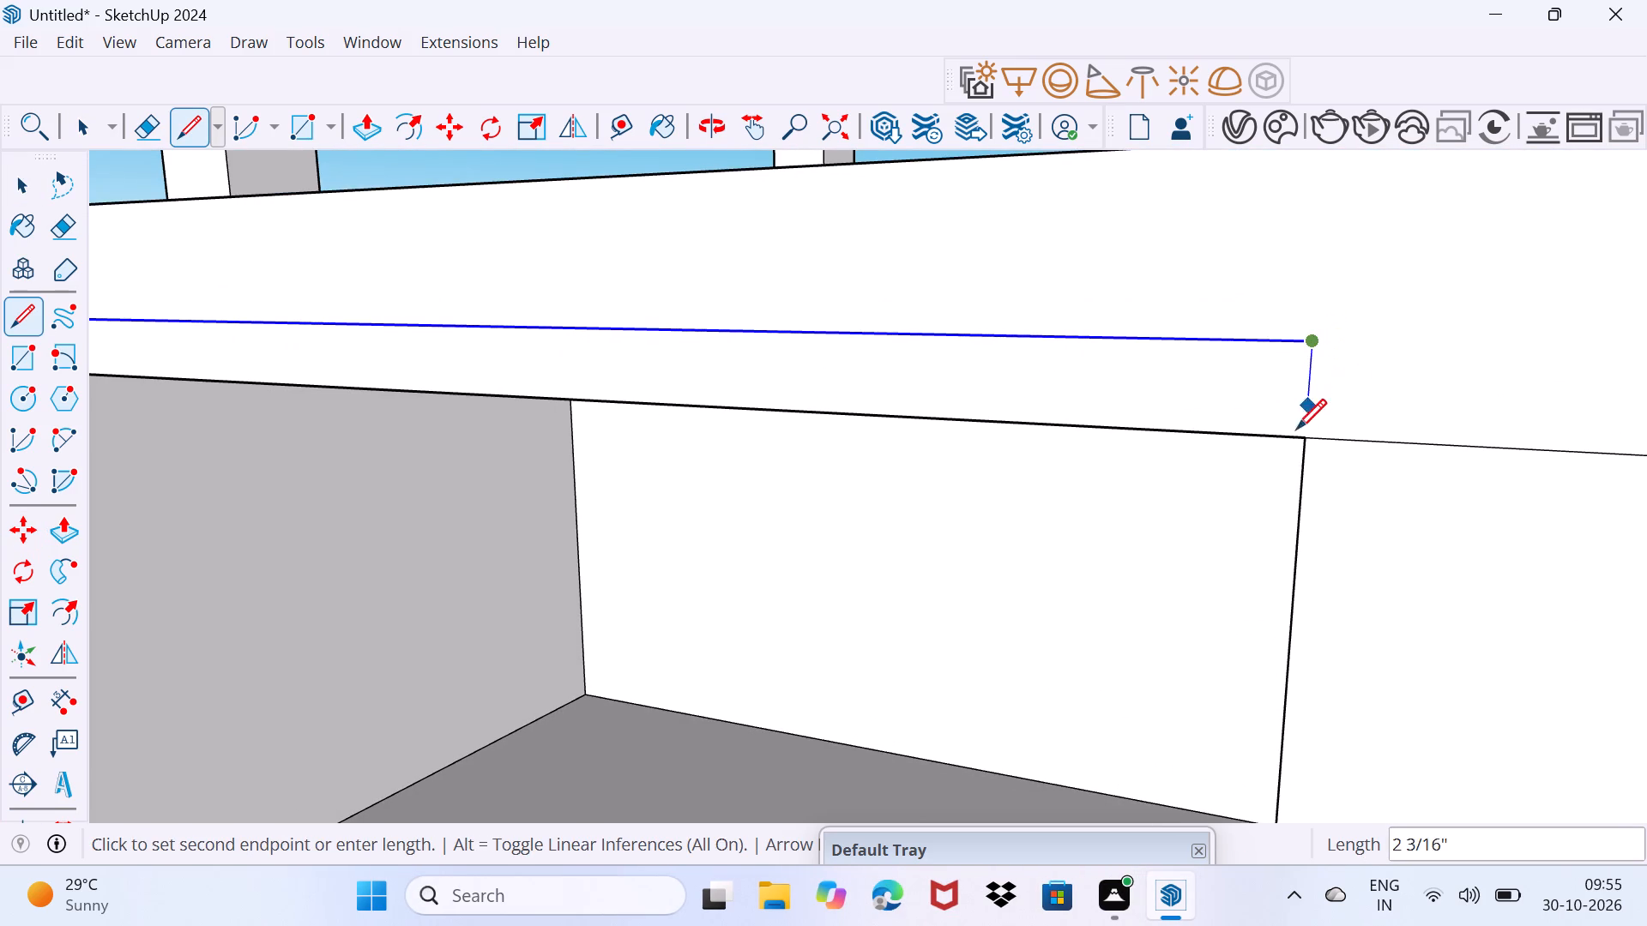
click(1297, 441)
scroll(1266, 445, down, 9)
key(space)
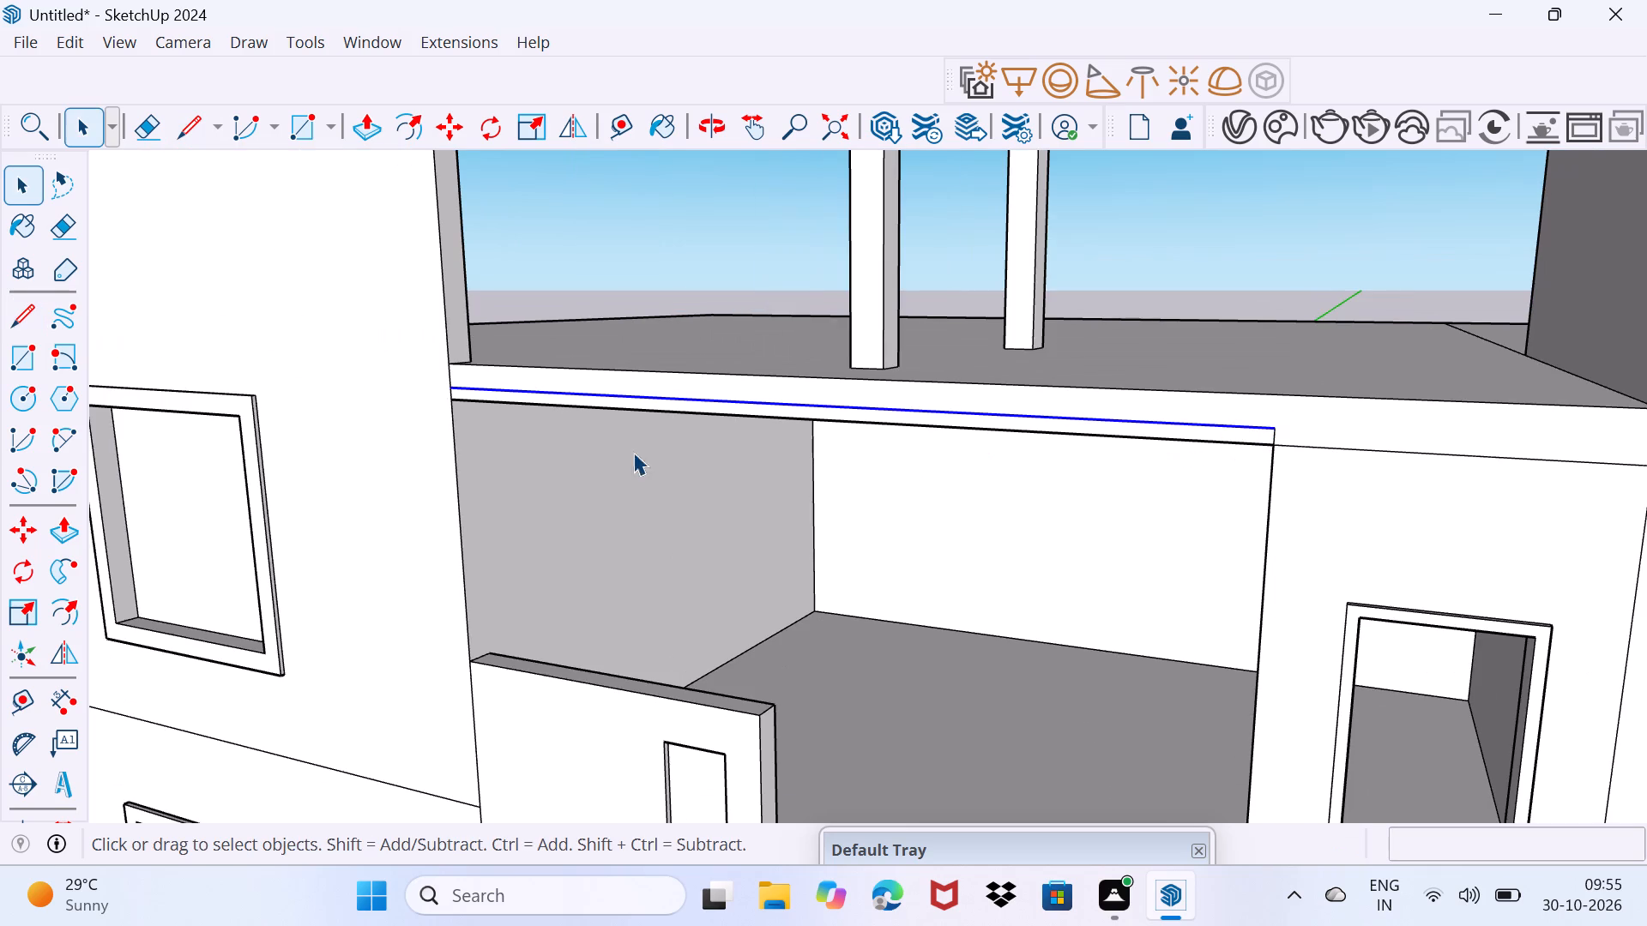
Push/Pull the narrow strip above the middle balcony's opening outward about 2".
scroll(437, 398, up, 9)
click(568, 415)
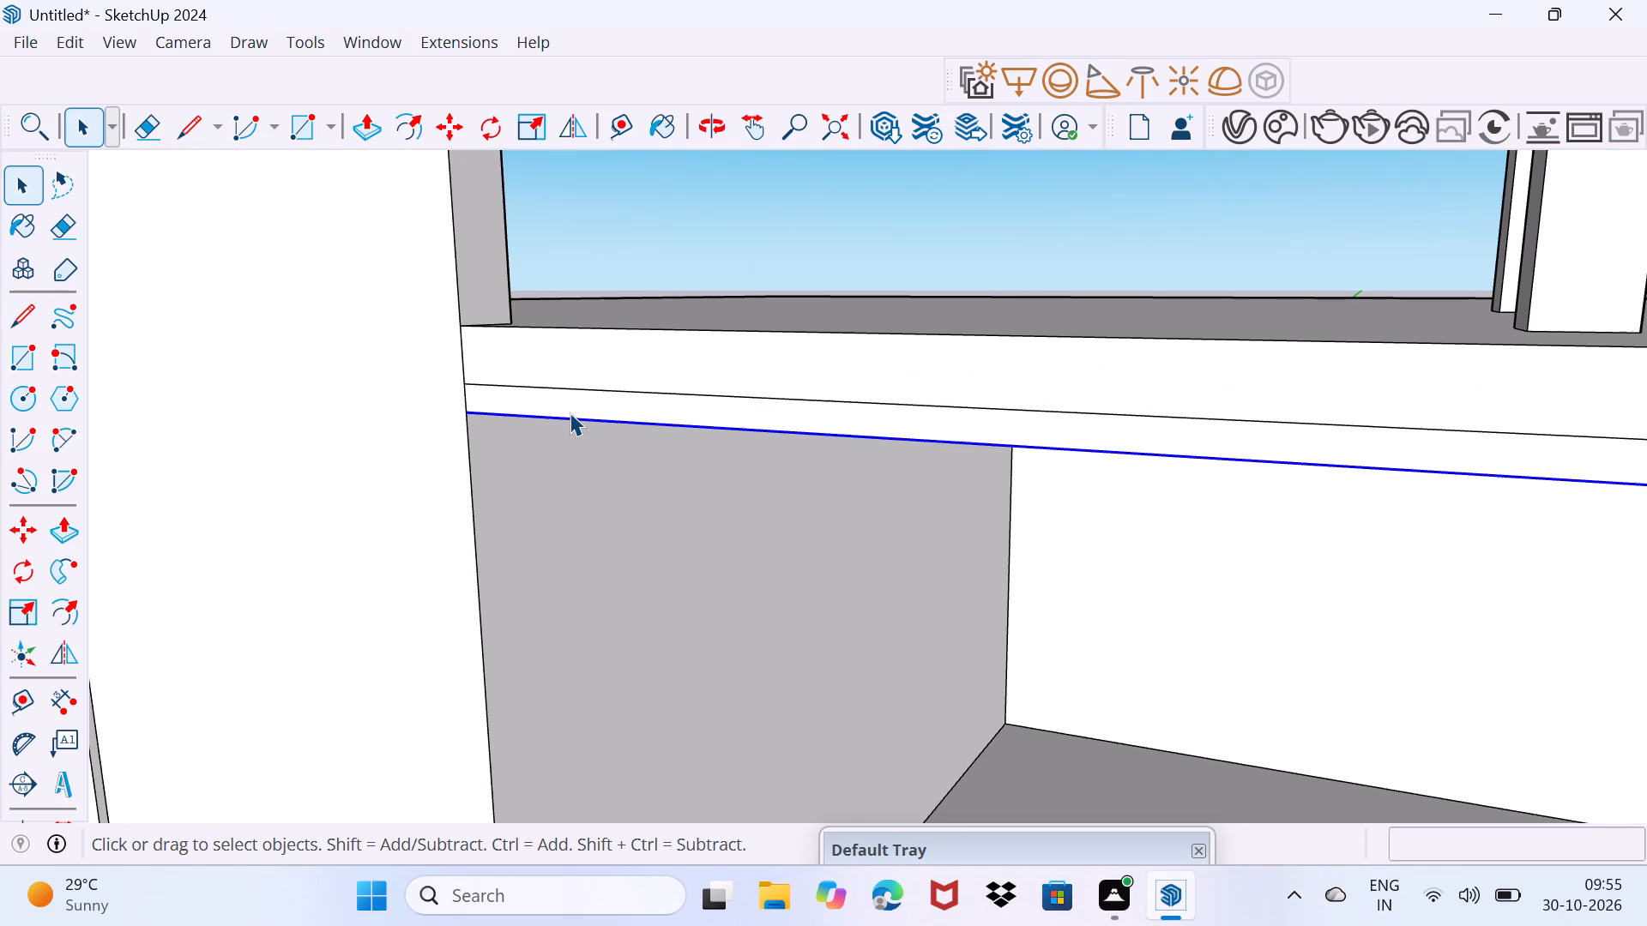
click(570, 412)
key(p)
click(571, 412)
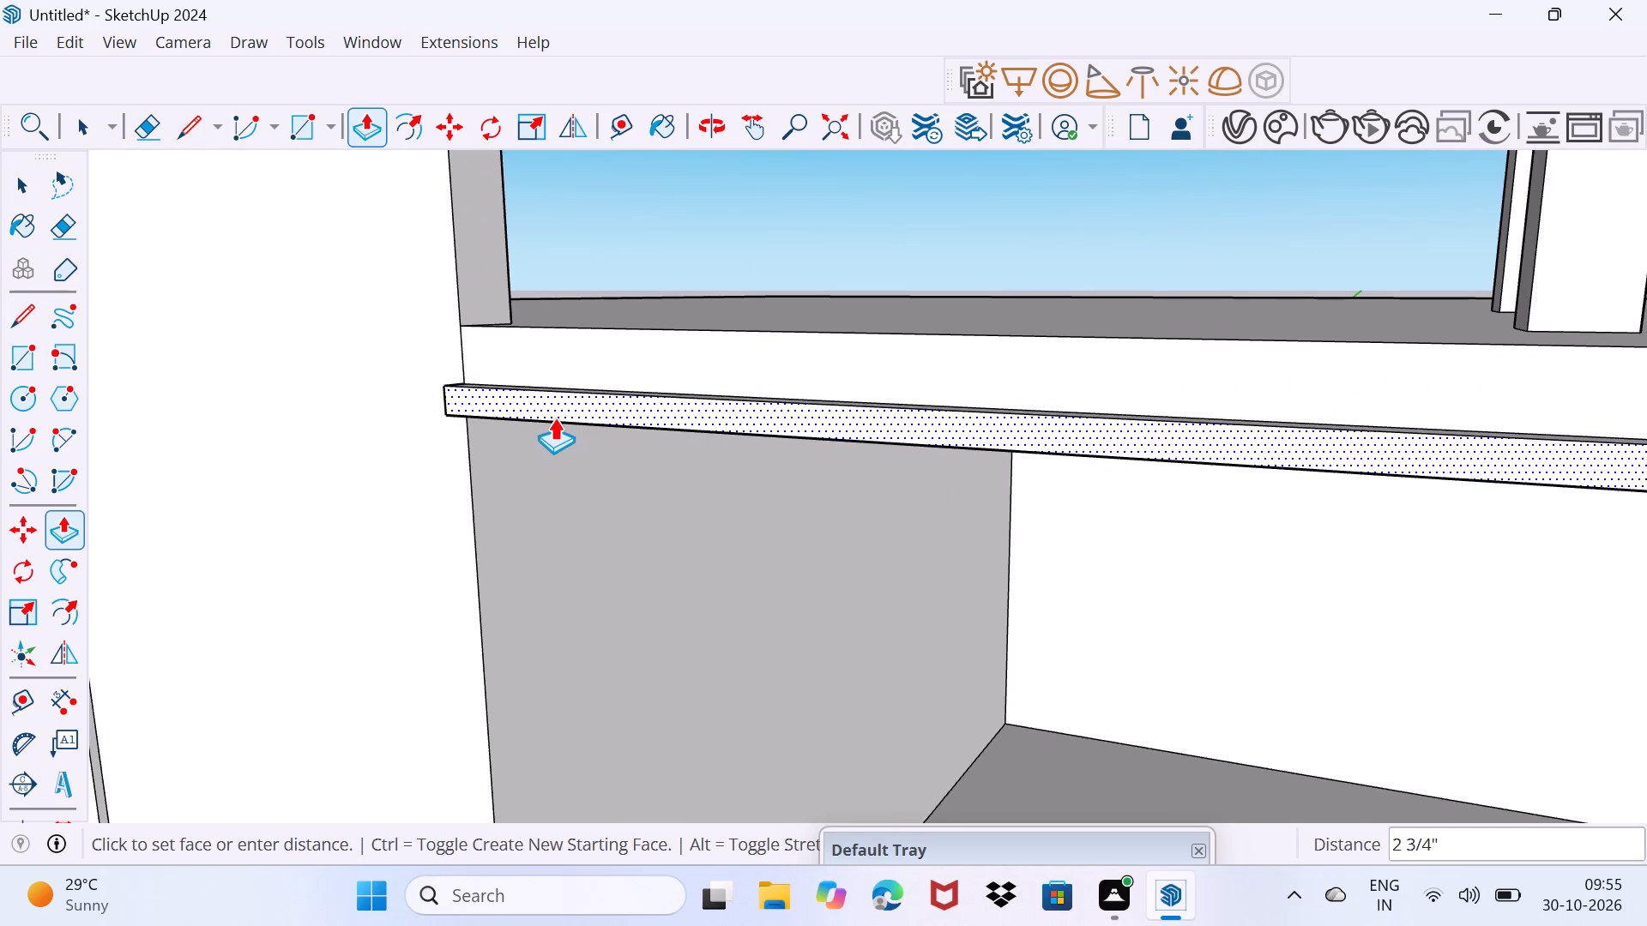
middle_drag(552, 418, 628, 424)
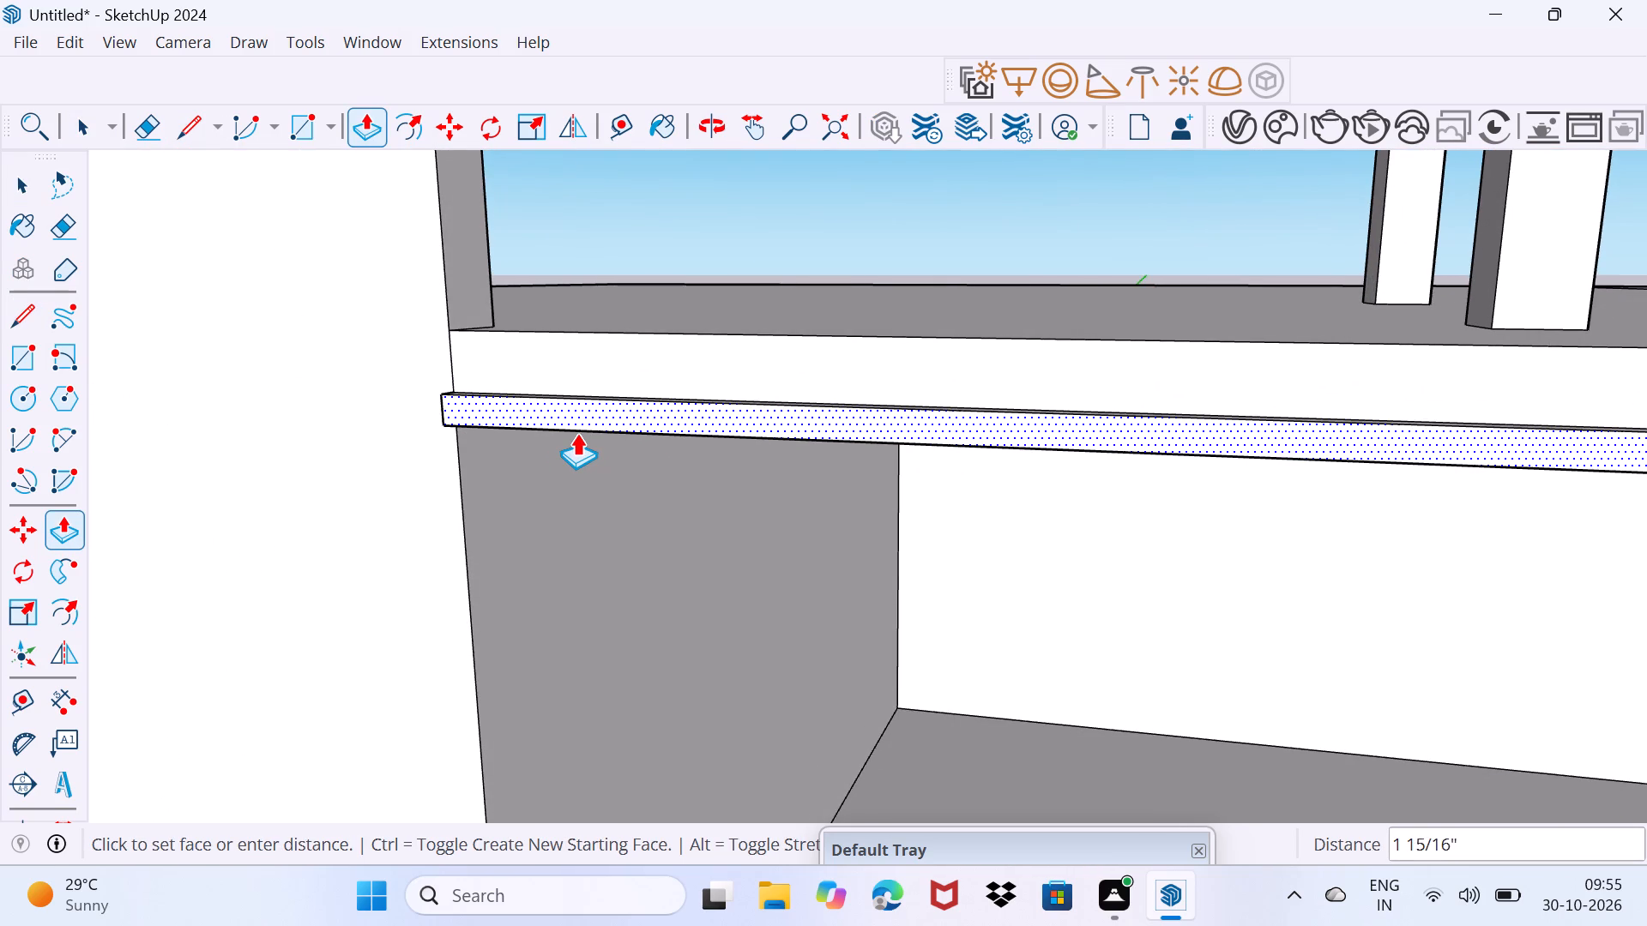
click(574, 433)
key(space)
drag(545, 493, 584, 450)
Examine both ends of the projecting strip above the middle balcony and the surrounding facade.
middle_drag(532, 478, 1093, 558)
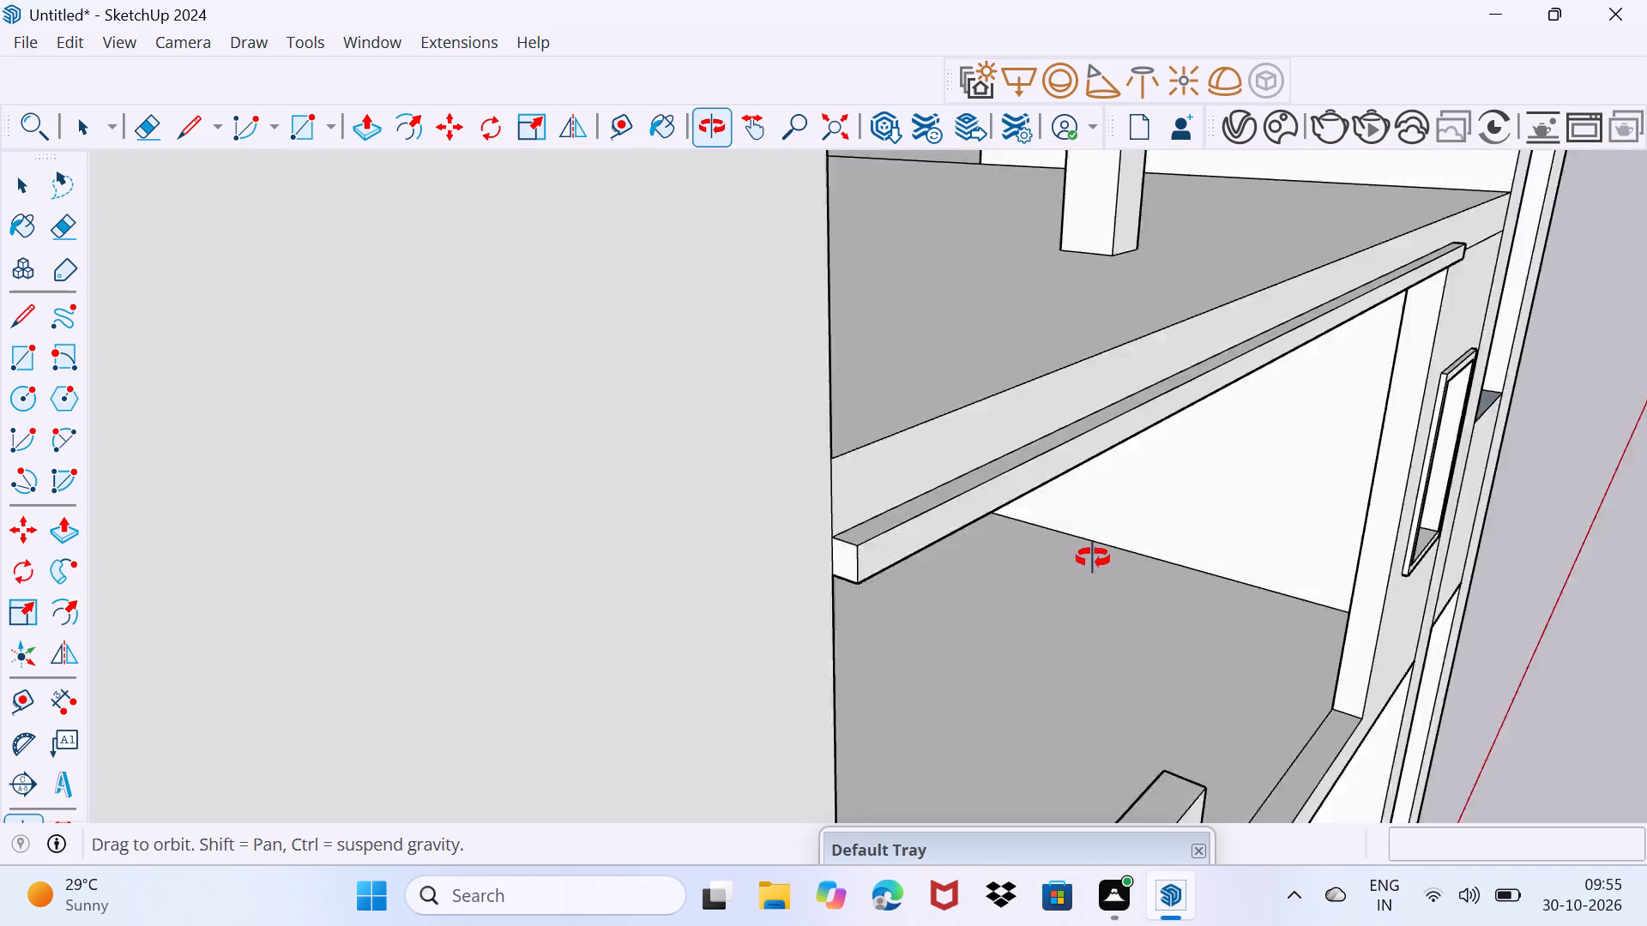
middle_drag(1093, 558, 1074, 551)
scroll(1472, 219, up, 2)
middle_drag(1335, 315, 1076, 208)
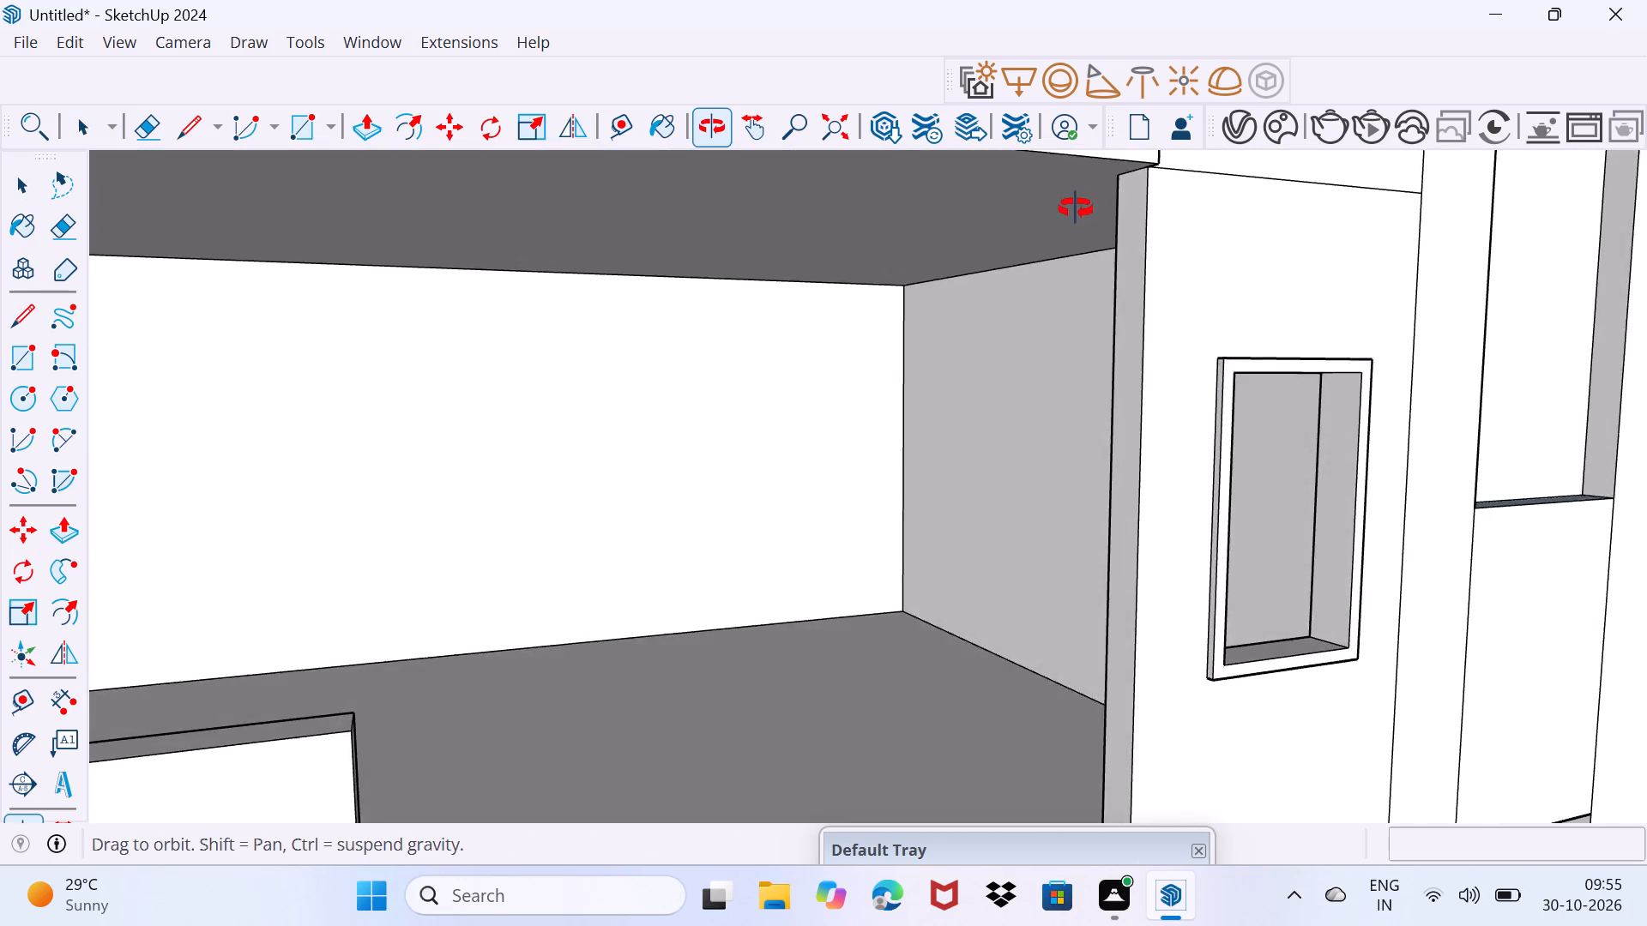
middle_drag(1076, 208, 982, 302)
scroll(980, 302, down, 5)
shift+middle_drag(964, 378, 1179, 355)
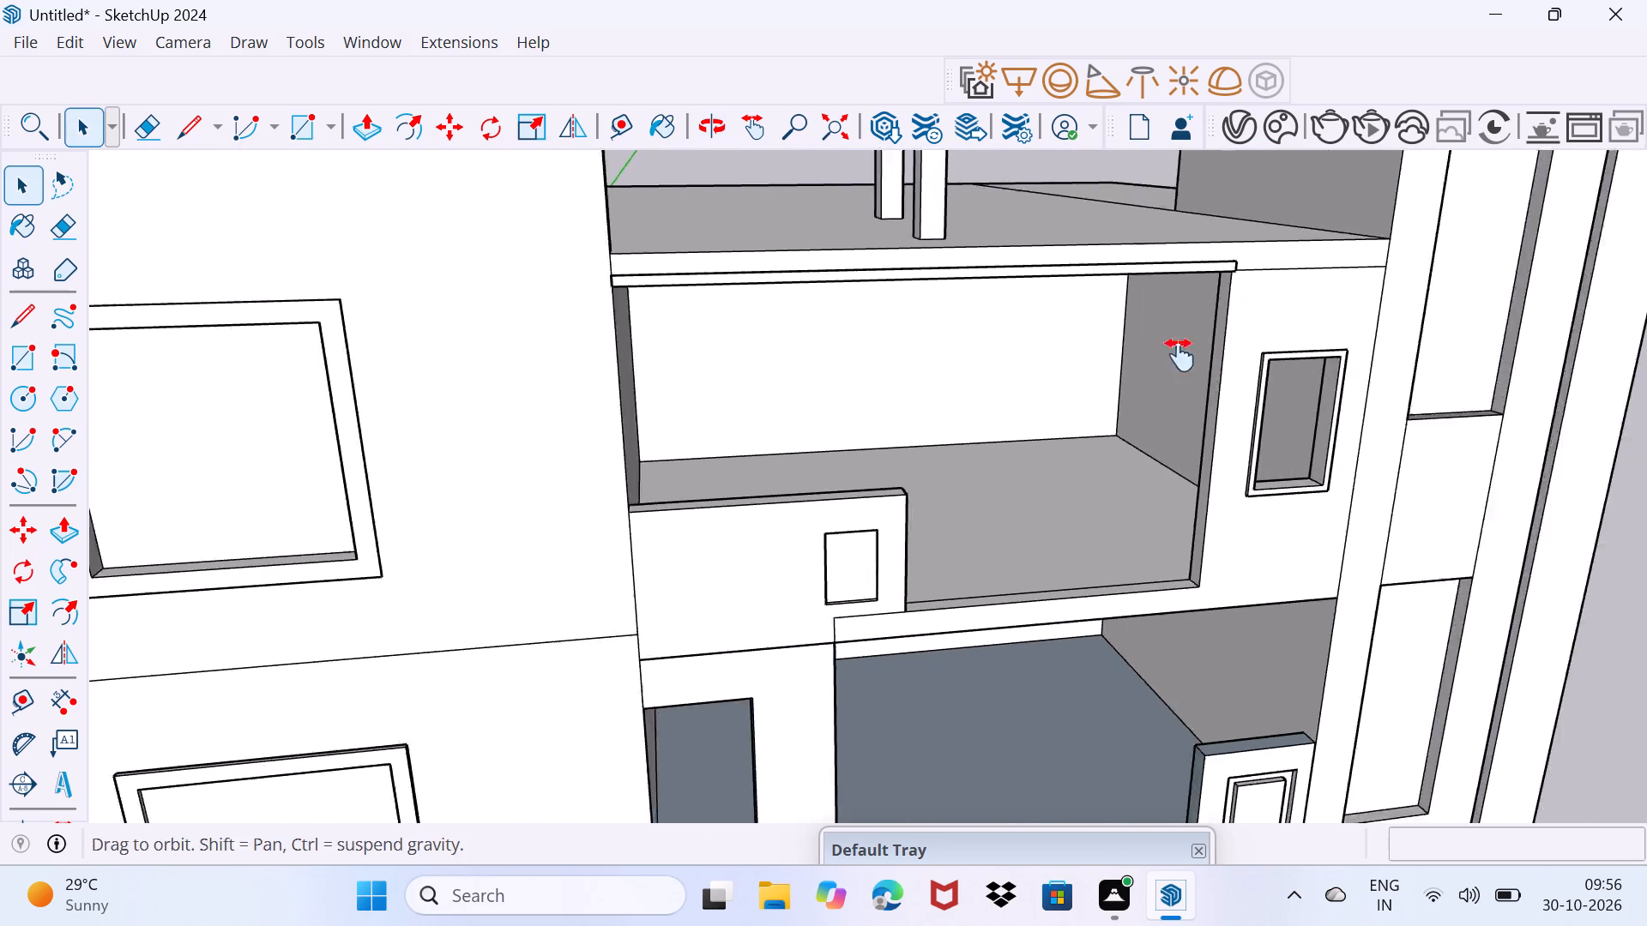
Draw a large window rectangle about 6' 2" wide by 4' 11" high on the middle balcony's back wall.
shift+middle_drag(1179, 355, 1254, 369)
middle_drag(1157, 518, 988, 417)
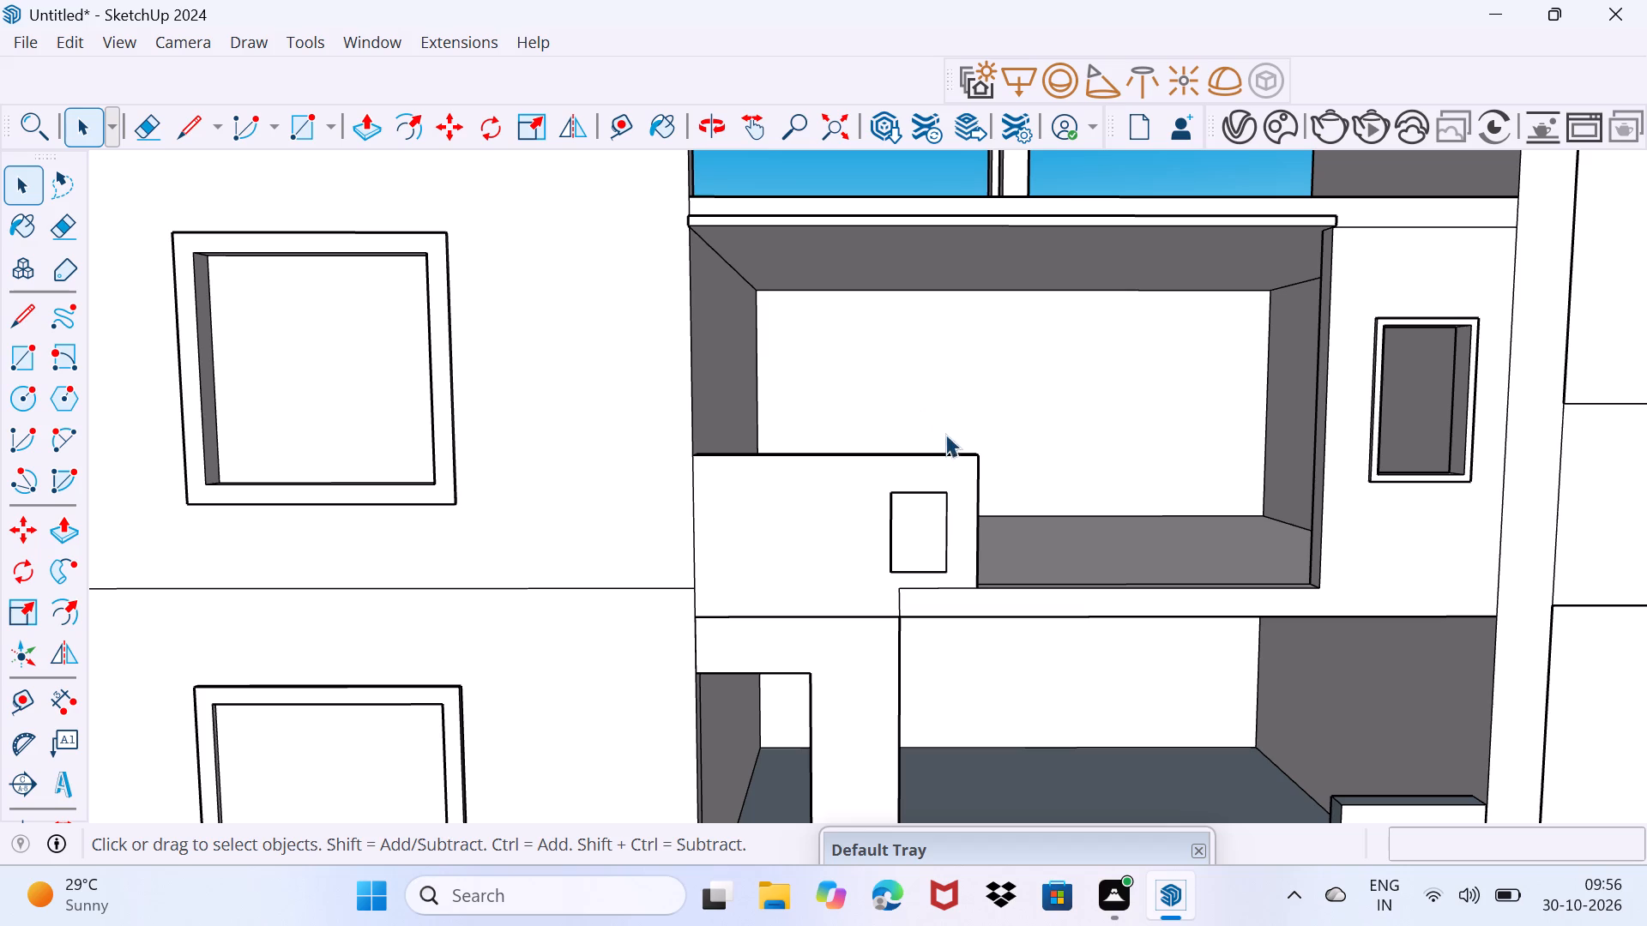
scroll(712, 411, up, 2)
scroll(972, 389, up, 4)
middle_drag(981, 430, 997, 477)
key(r)
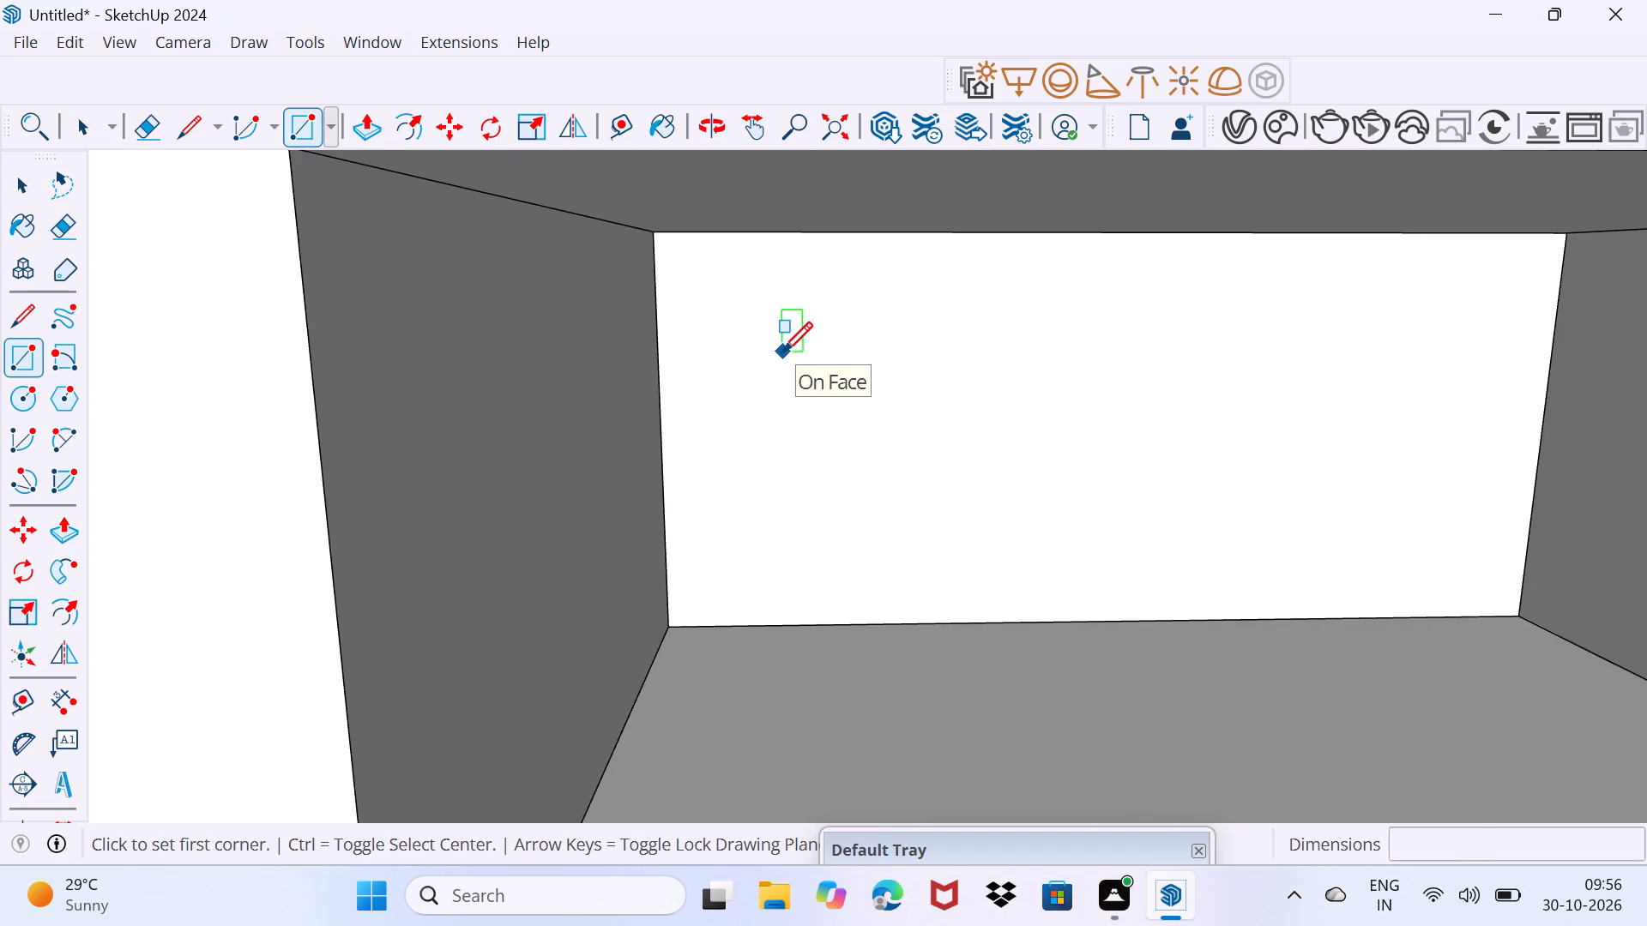
click(782, 352)
click(1044, 557)
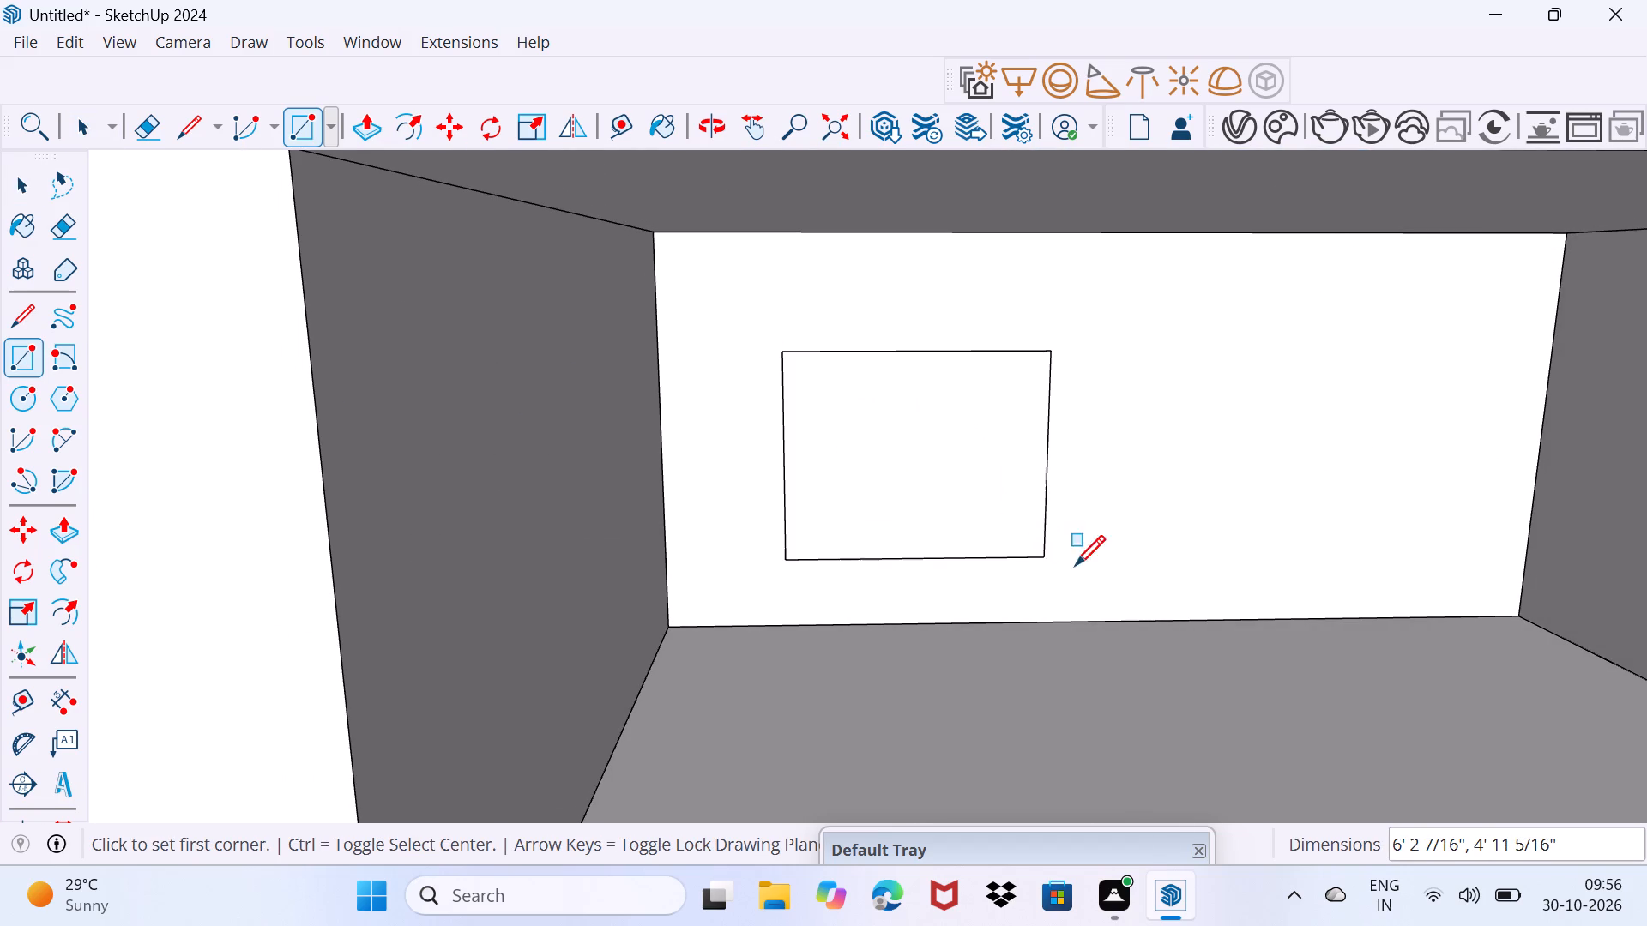
Draw a door rectangle about 3' 5" wide by 6' 7" high, rising from the middle balcony's floor edge on the back wall.
click(1198, 619)
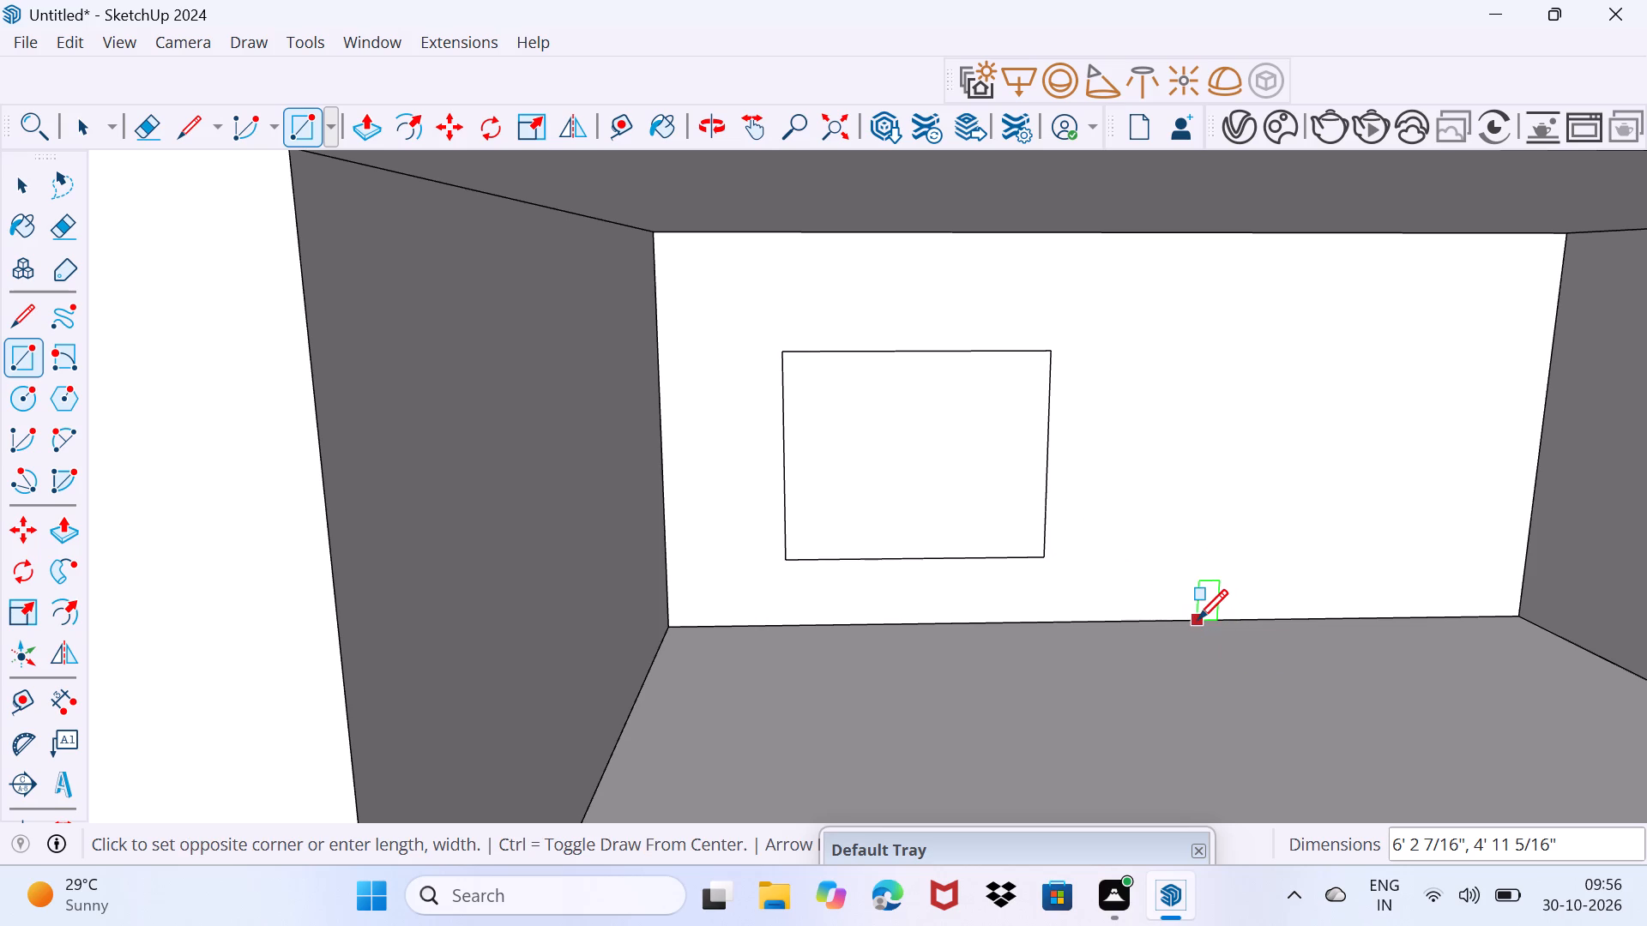
click(1358, 350)
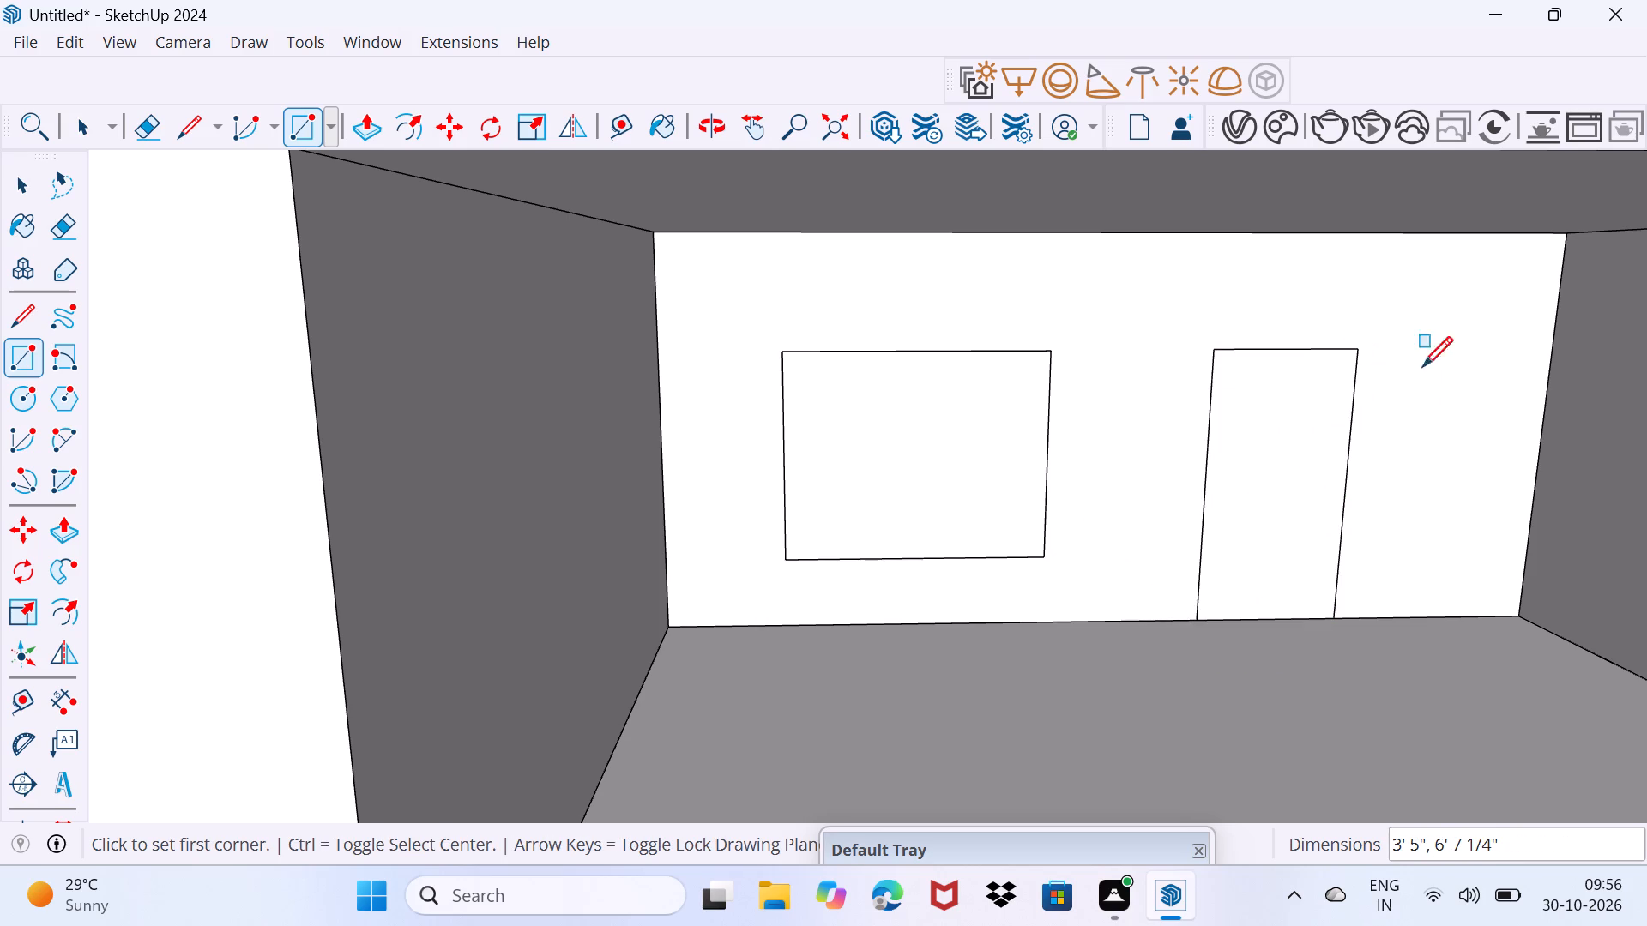
Draw a narrow window rectangle about 2' 3" wide by 4' 4" high between the door outline and the middle balcony's side wall.
click(1428, 356)
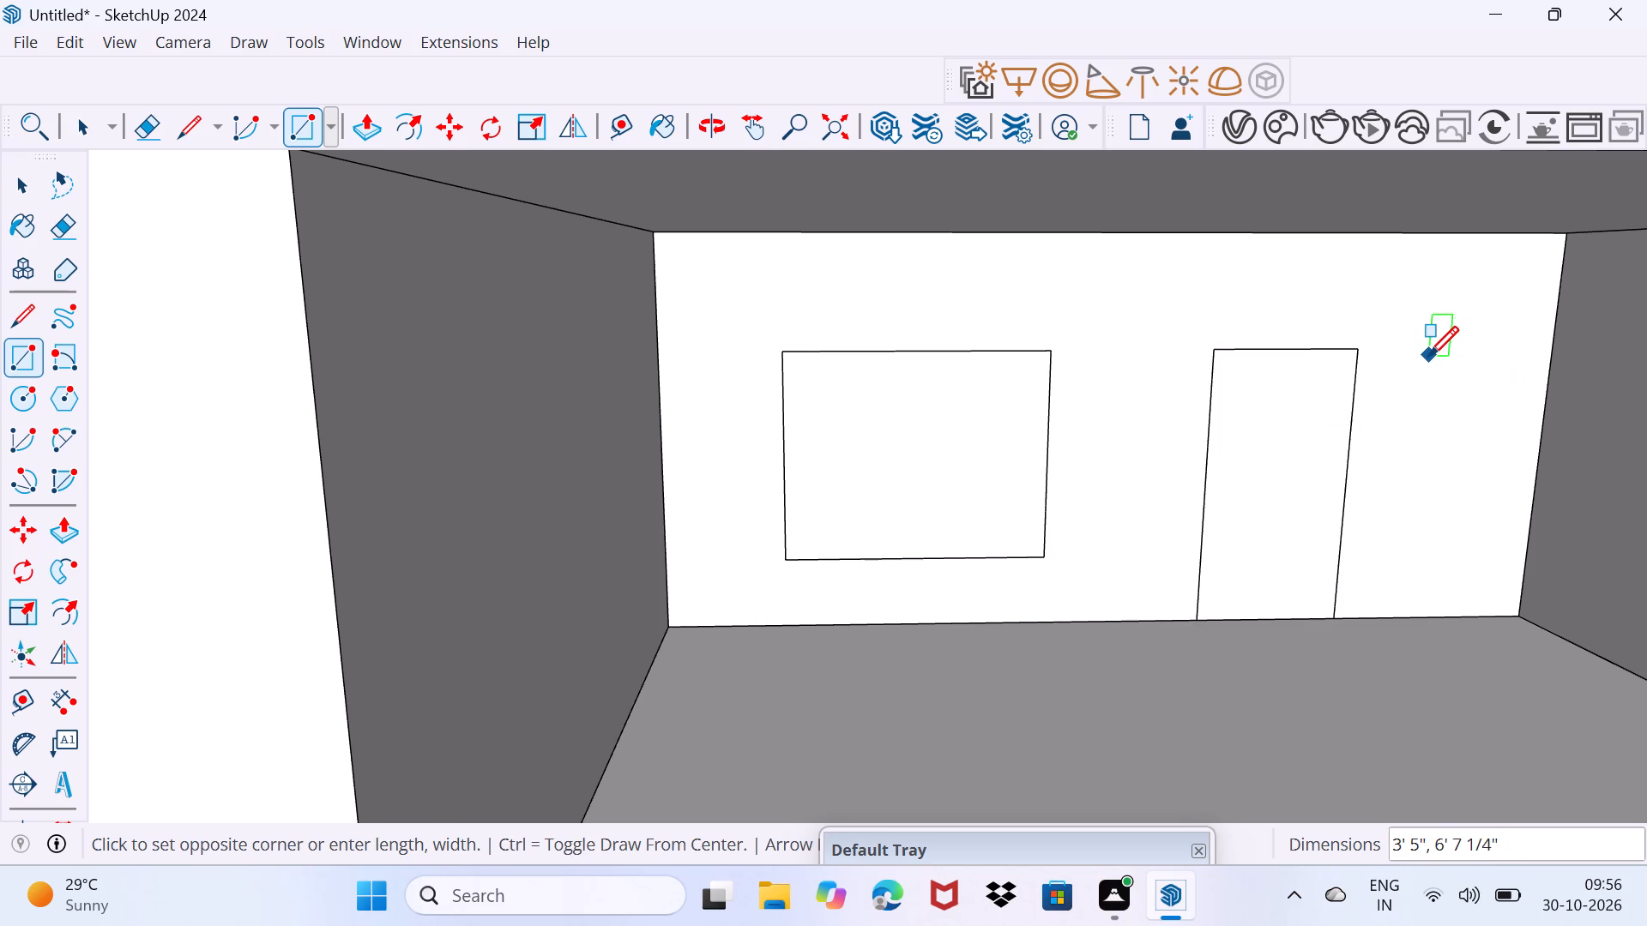
click(1500, 534)
scroll(1286, 584, down, 1)
key(space)
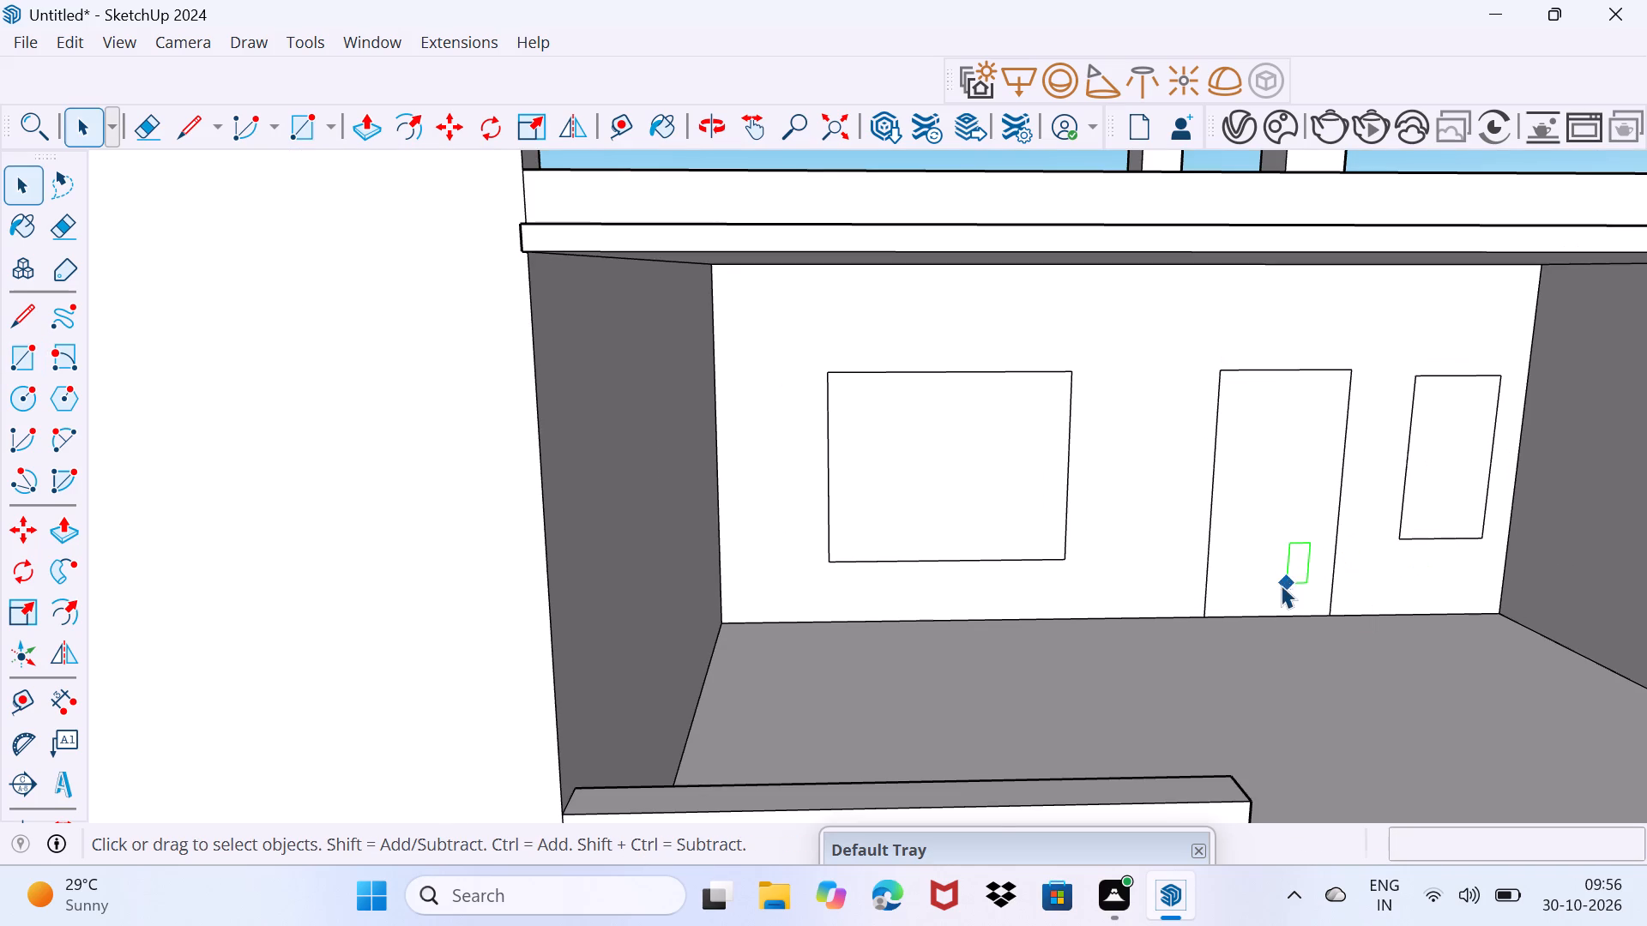
Push/Pull the door and both window faces inward on the middle balcony's back wall, recessing the narrow window about 10 1/4".
click(1268, 559)
key(p)
click(1268, 559)
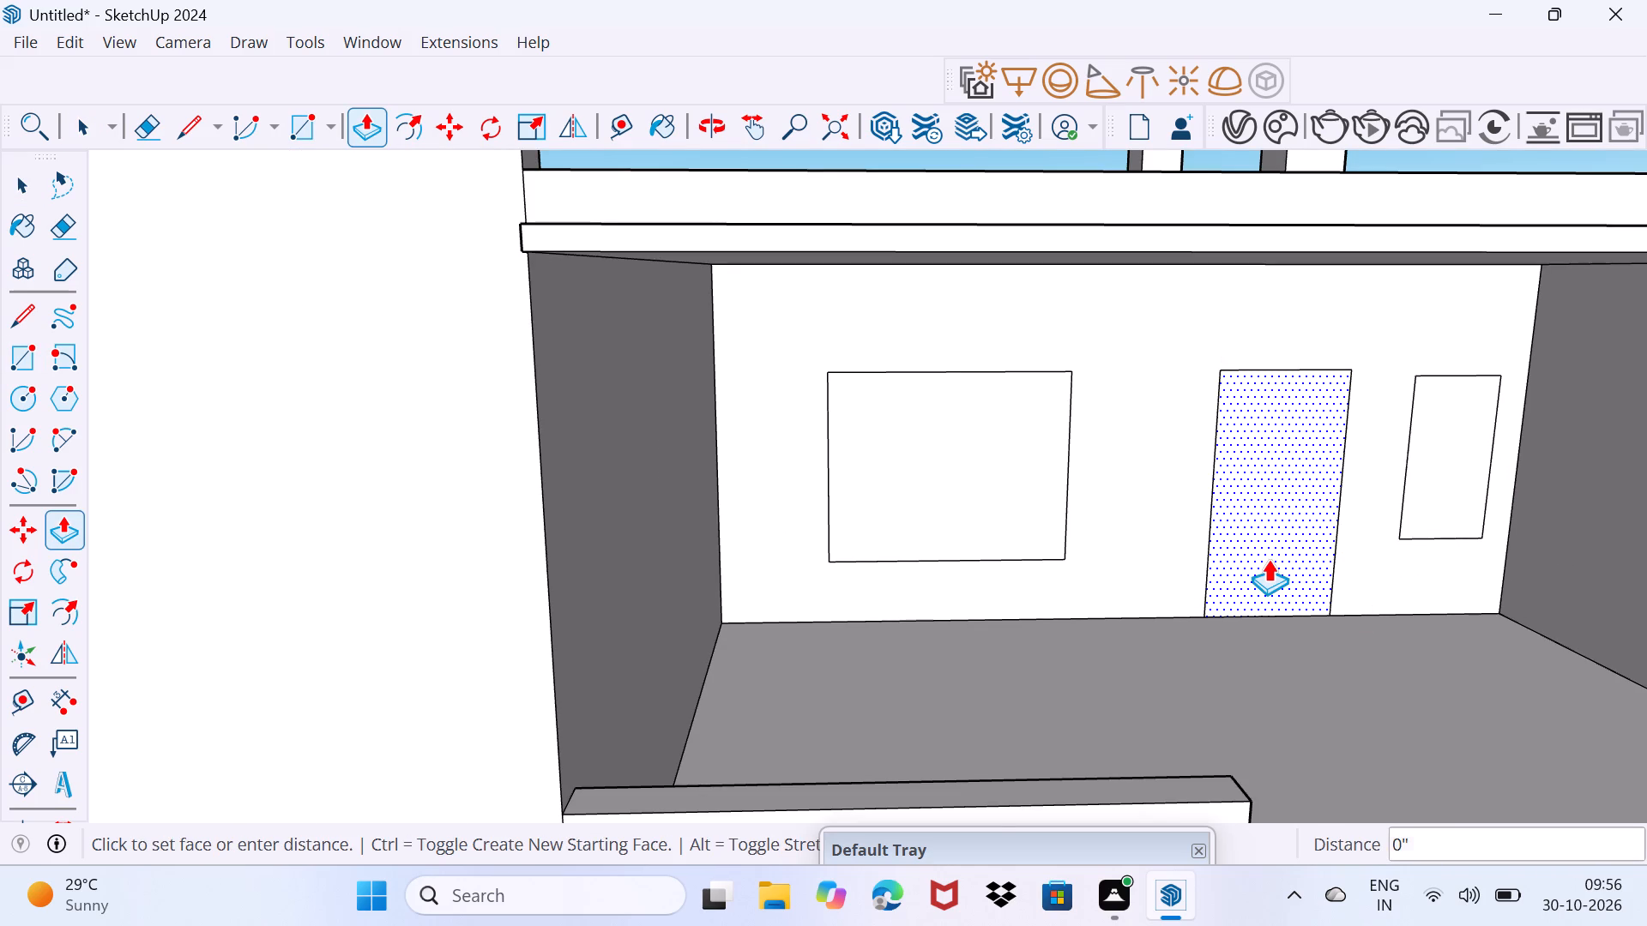
click(1252, 538)
key(Escape)
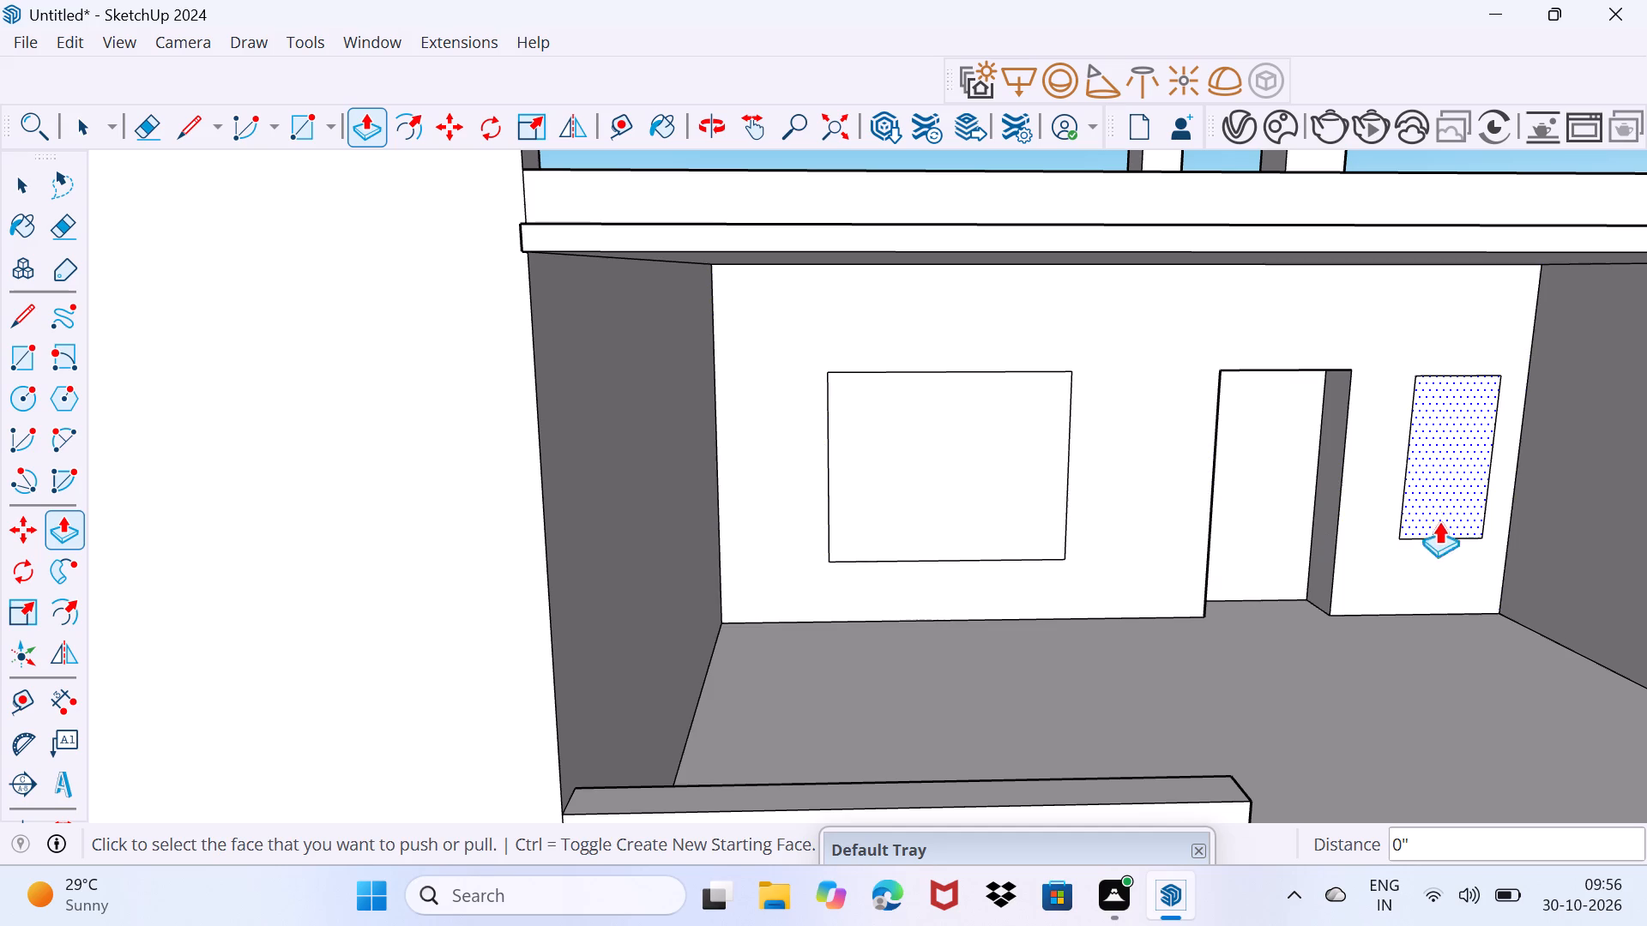
click(1446, 496)
click(1434, 479)
click(991, 502)
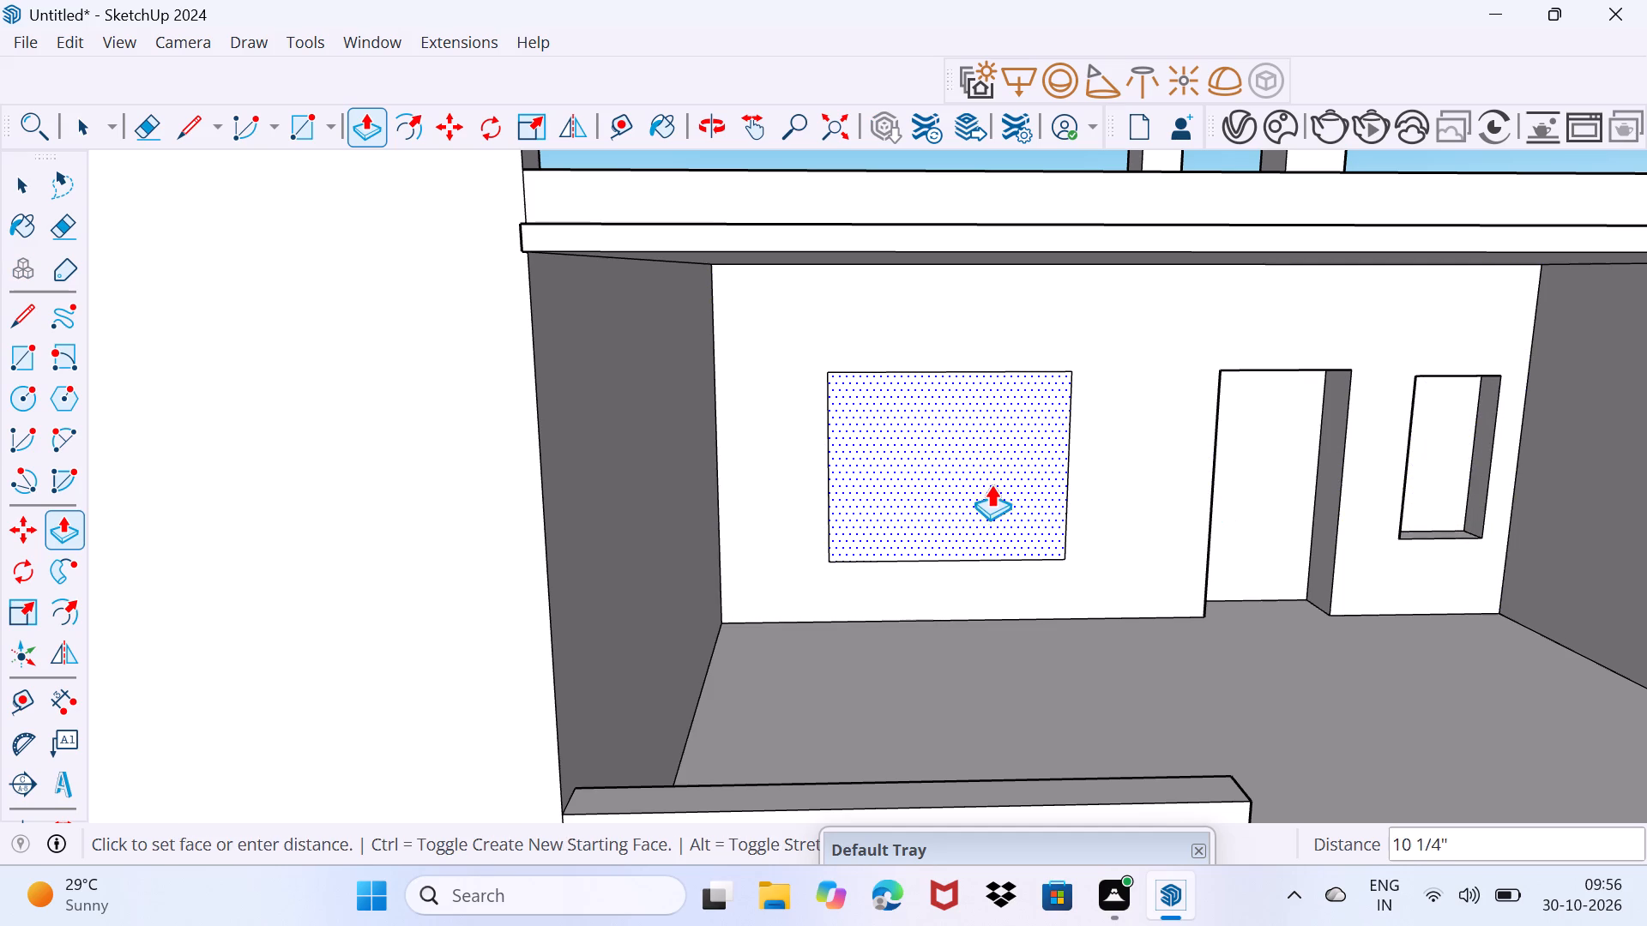
click(991, 471)
key(space)
drag(965, 529, 1002, 432)
Copy the four outline edges of the middle balcony's large window straight down onto the lower balcony's back wall.
scroll(978, 428, down, 7)
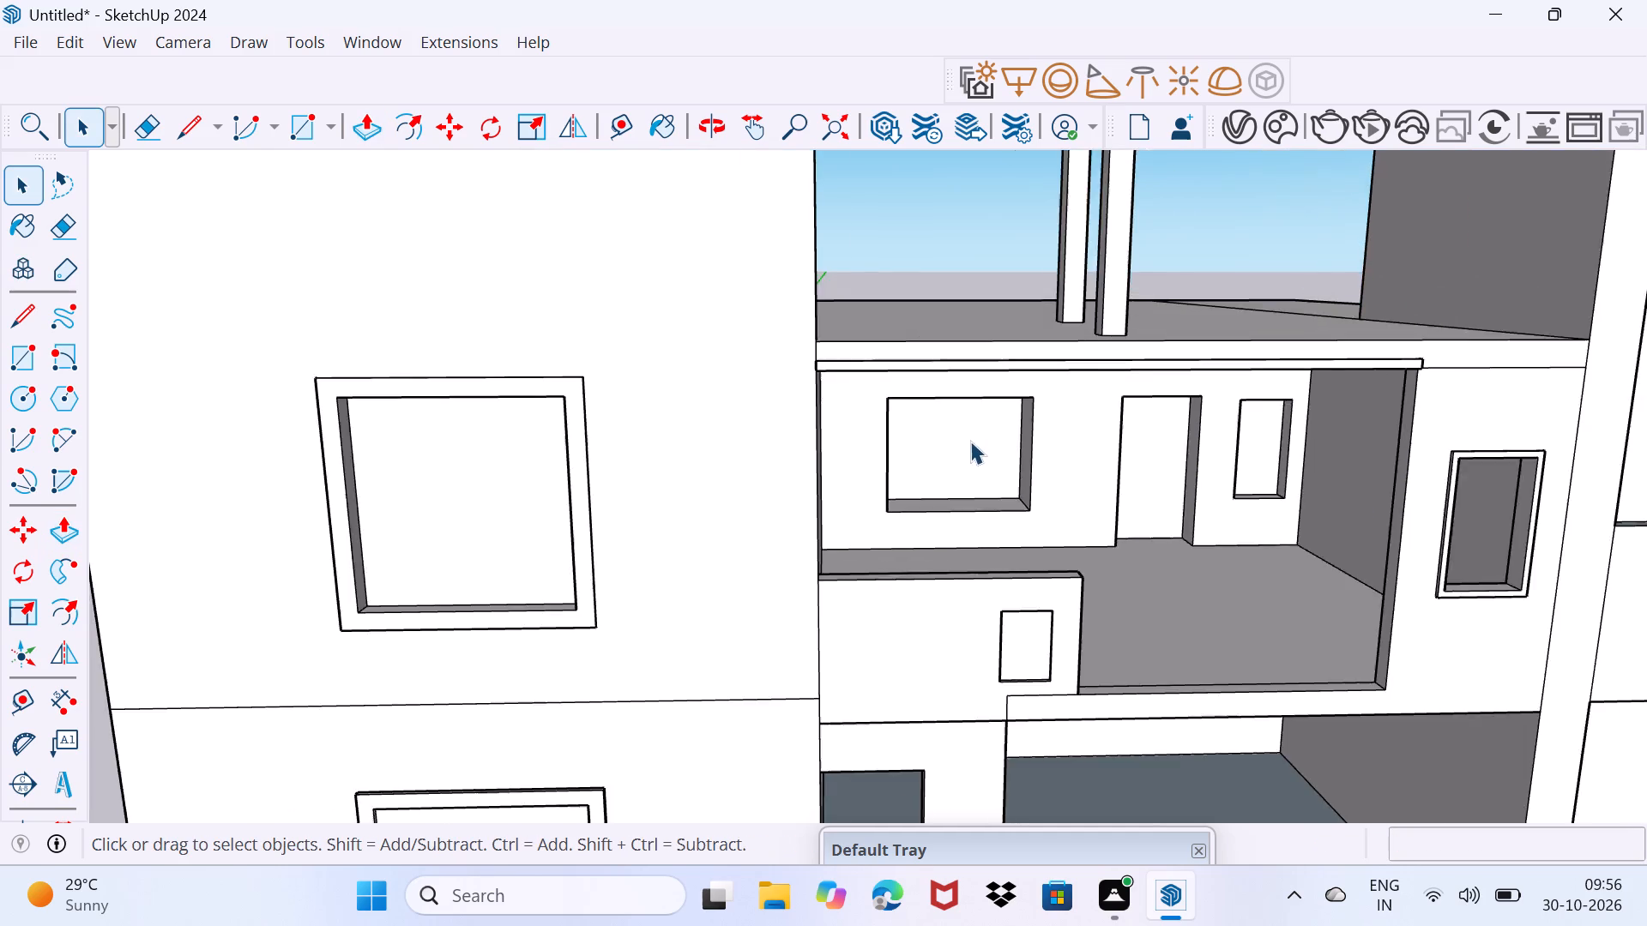
scroll(970, 441, down, 3)
middle_drag(1081, 631, 914, 448)
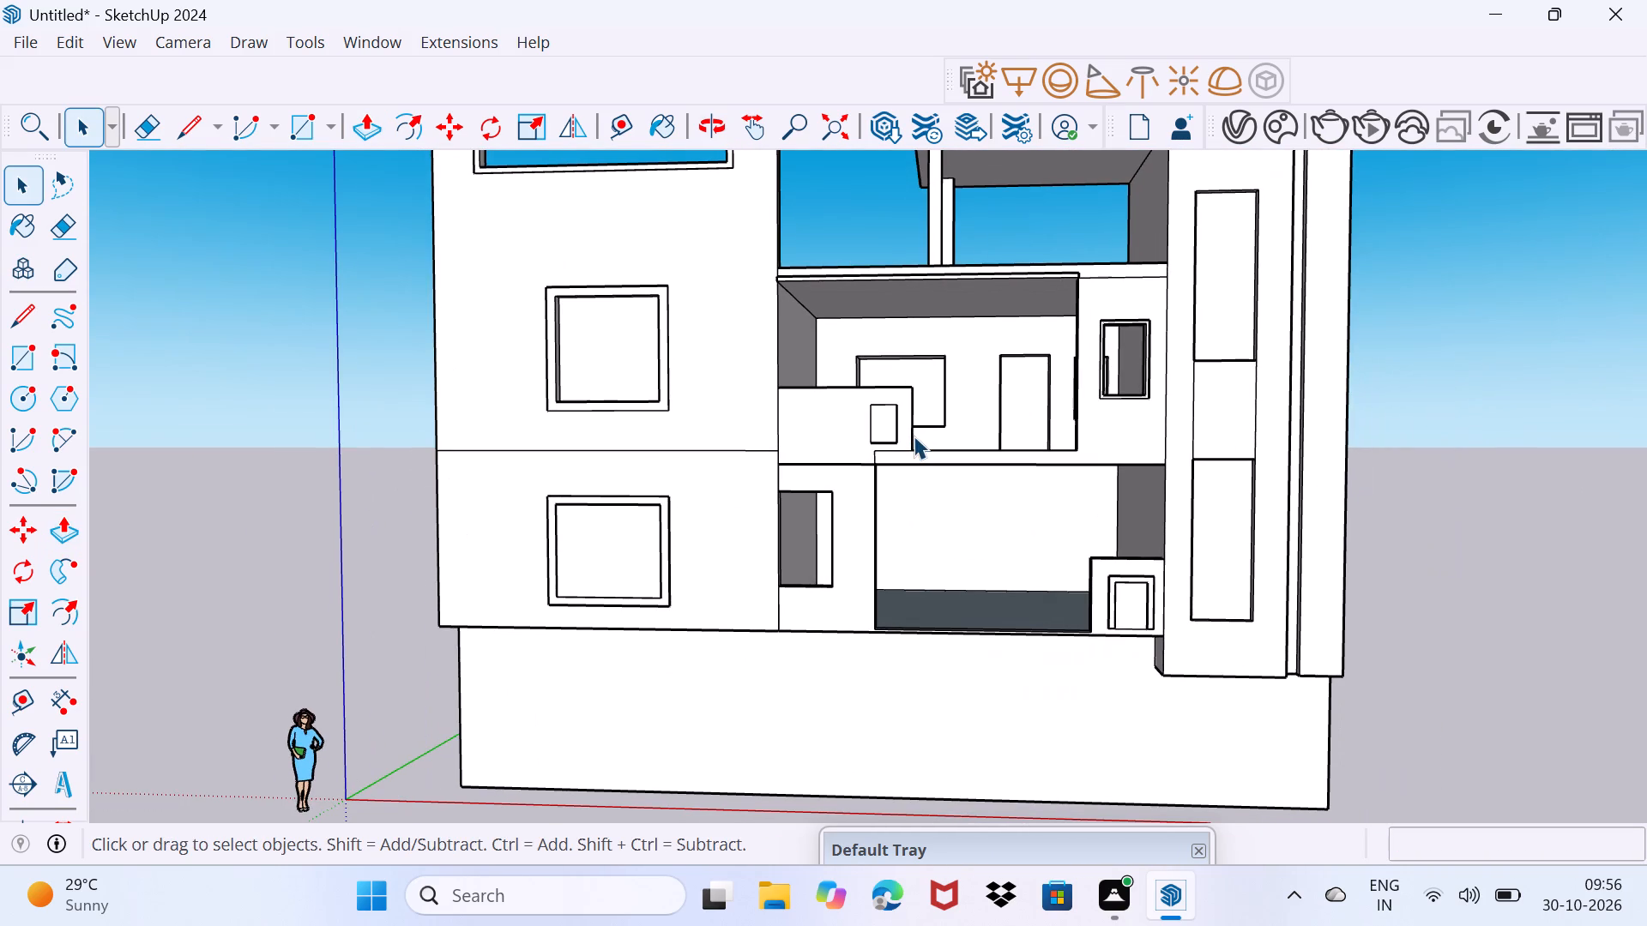
scroll(896, 433, up, 2)
scroll(950, 531, up, 5)
middle_drag(932, 582, 904, 555)
scroll(932, 582, up, 1)
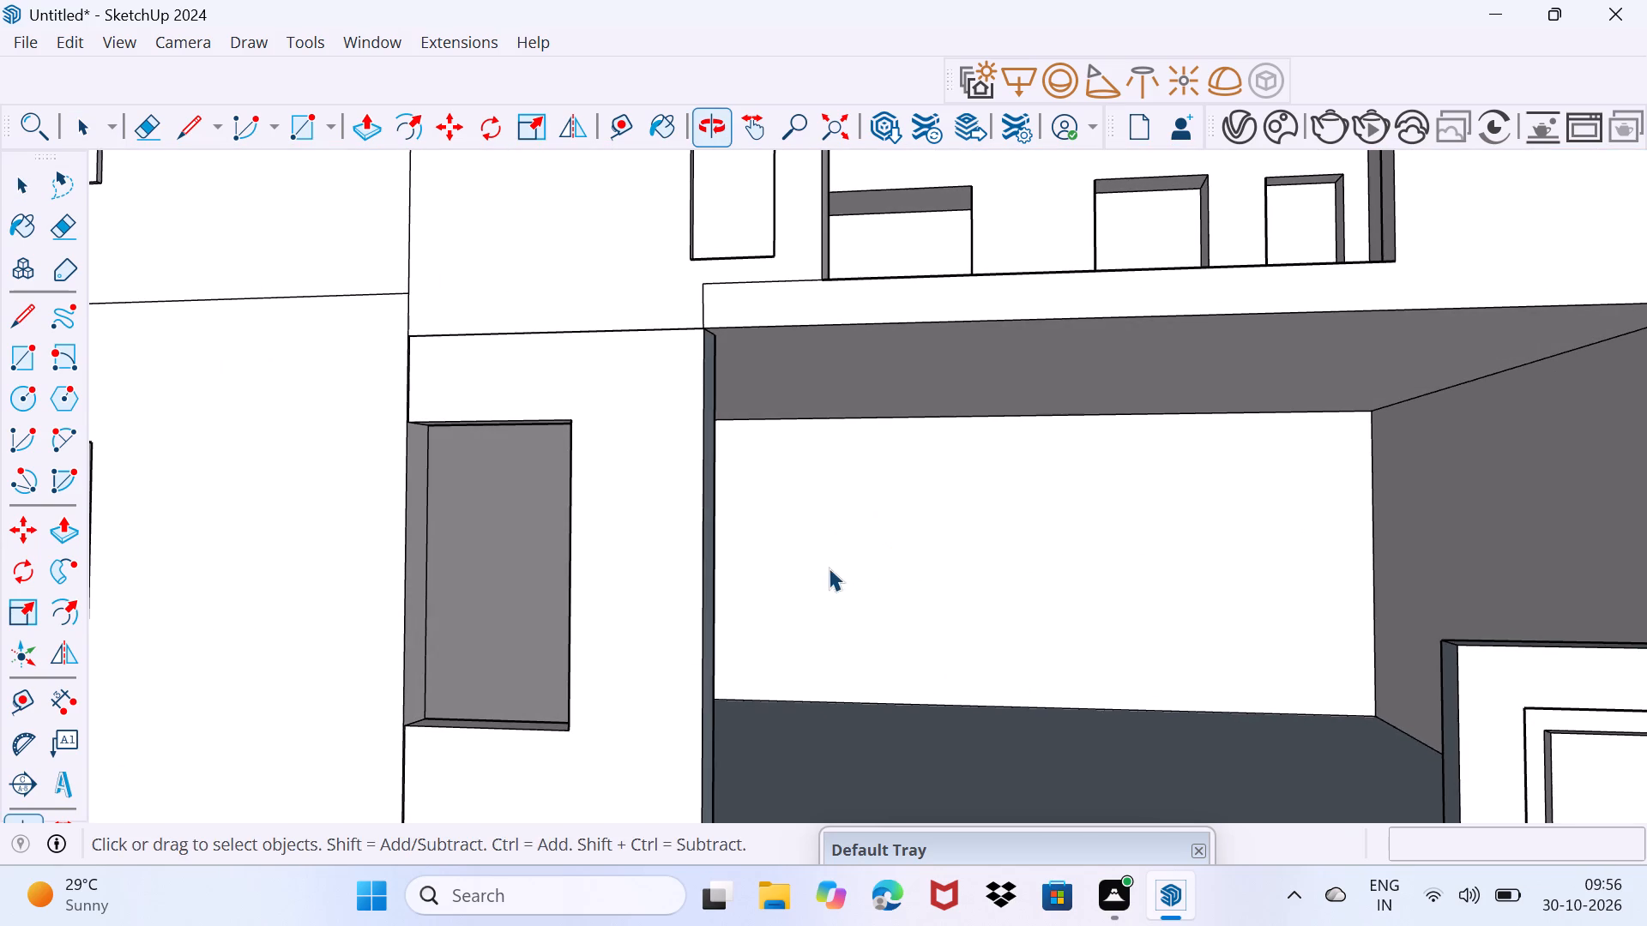
middle_drag(829, 542, 944, 925)
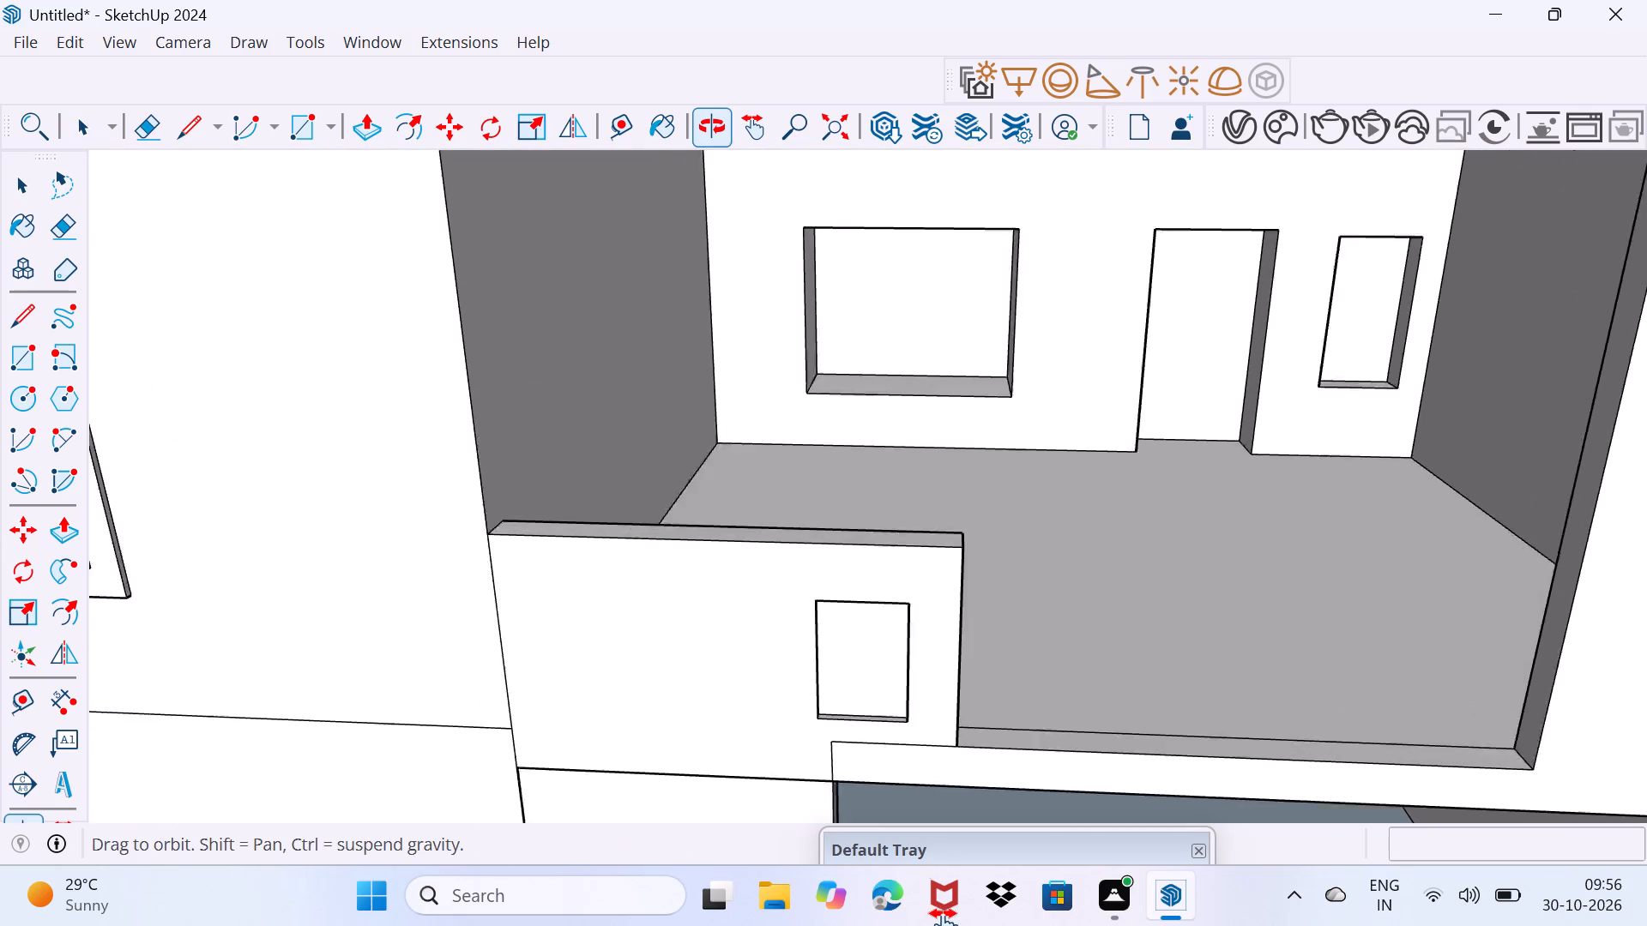
middle_drag(944, 925, 951, 923)
middle_drag(1099, 640, 1083, 575)
click(1065, 526)
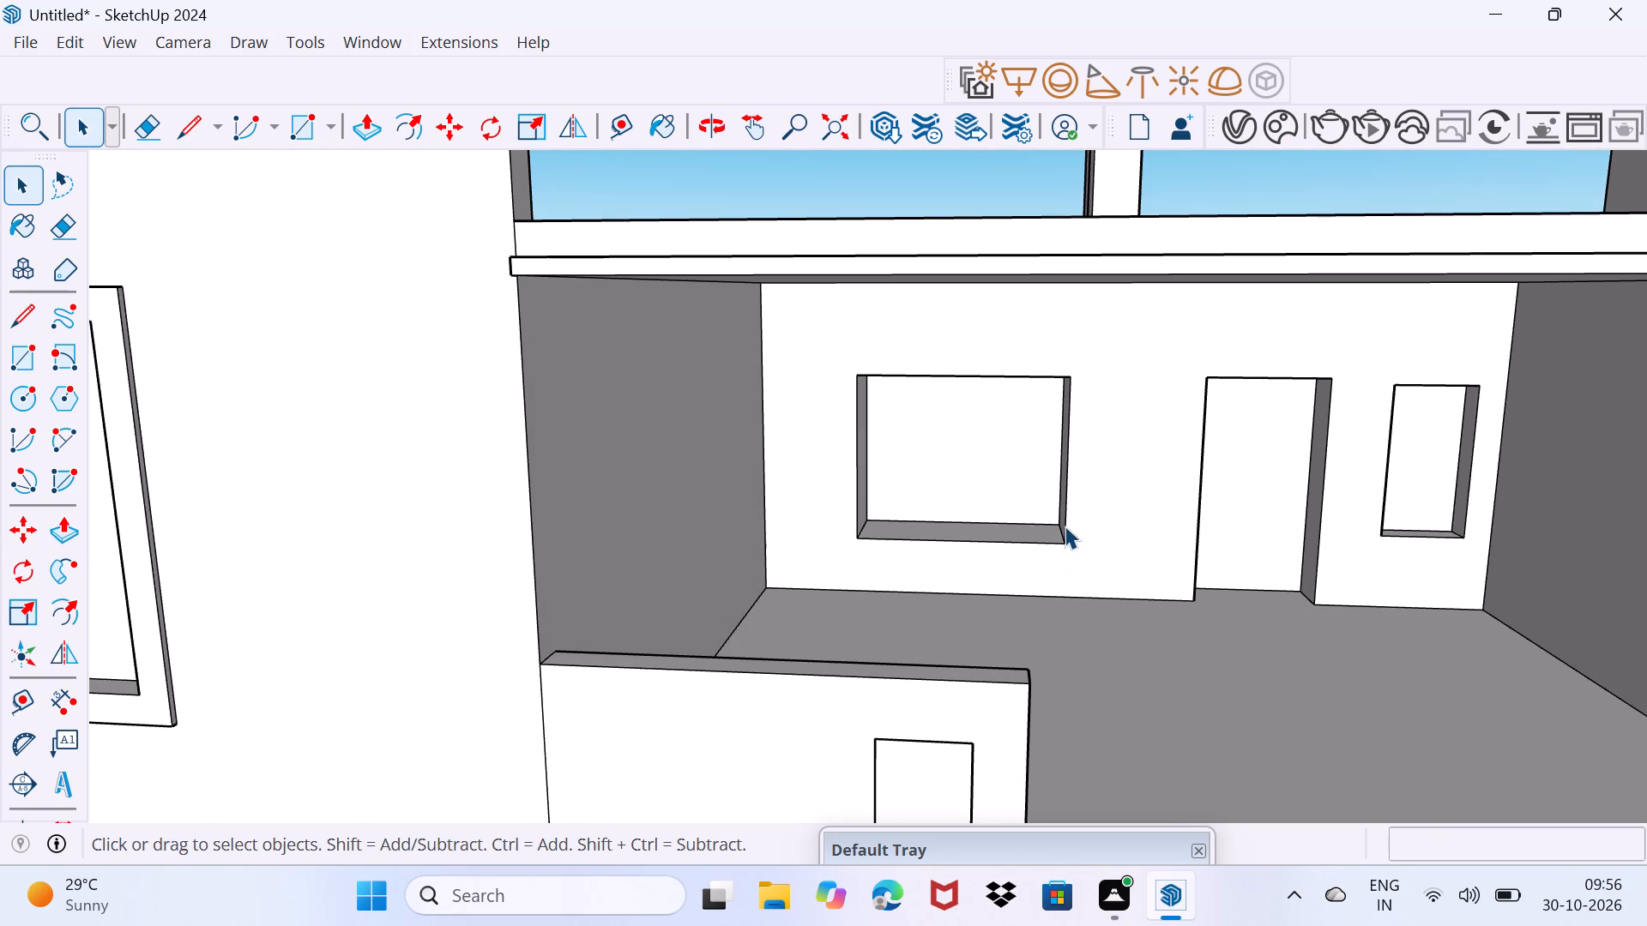
ctrl+click(1006, 544)
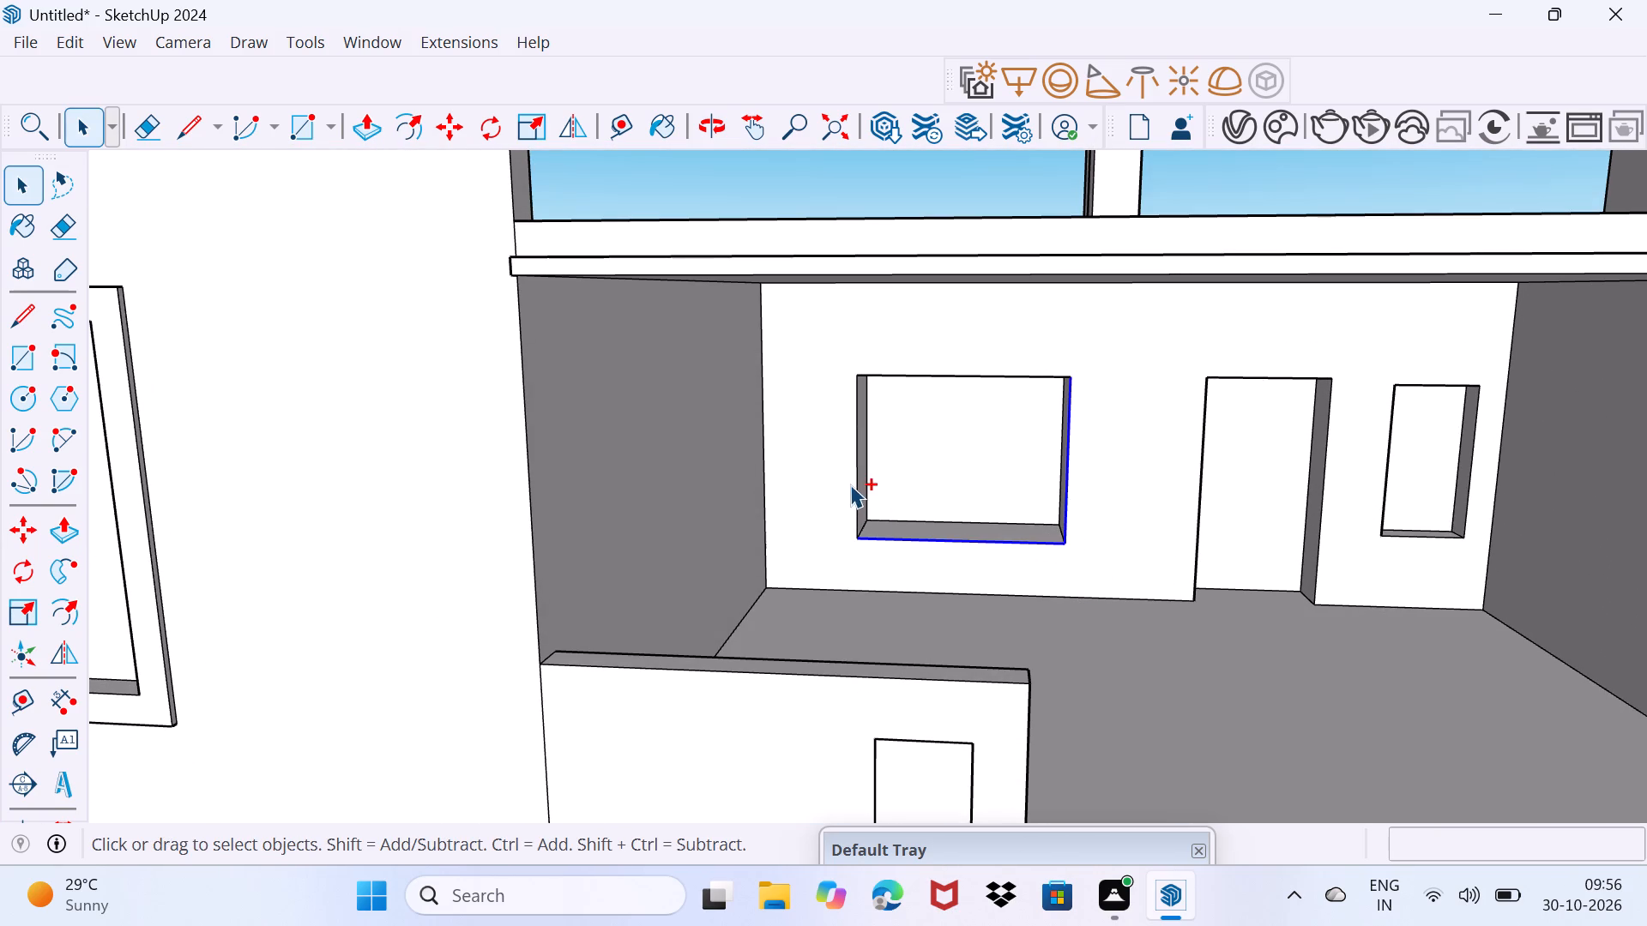
ctrl+click(859, 484)
ctrl+click(947, 371)
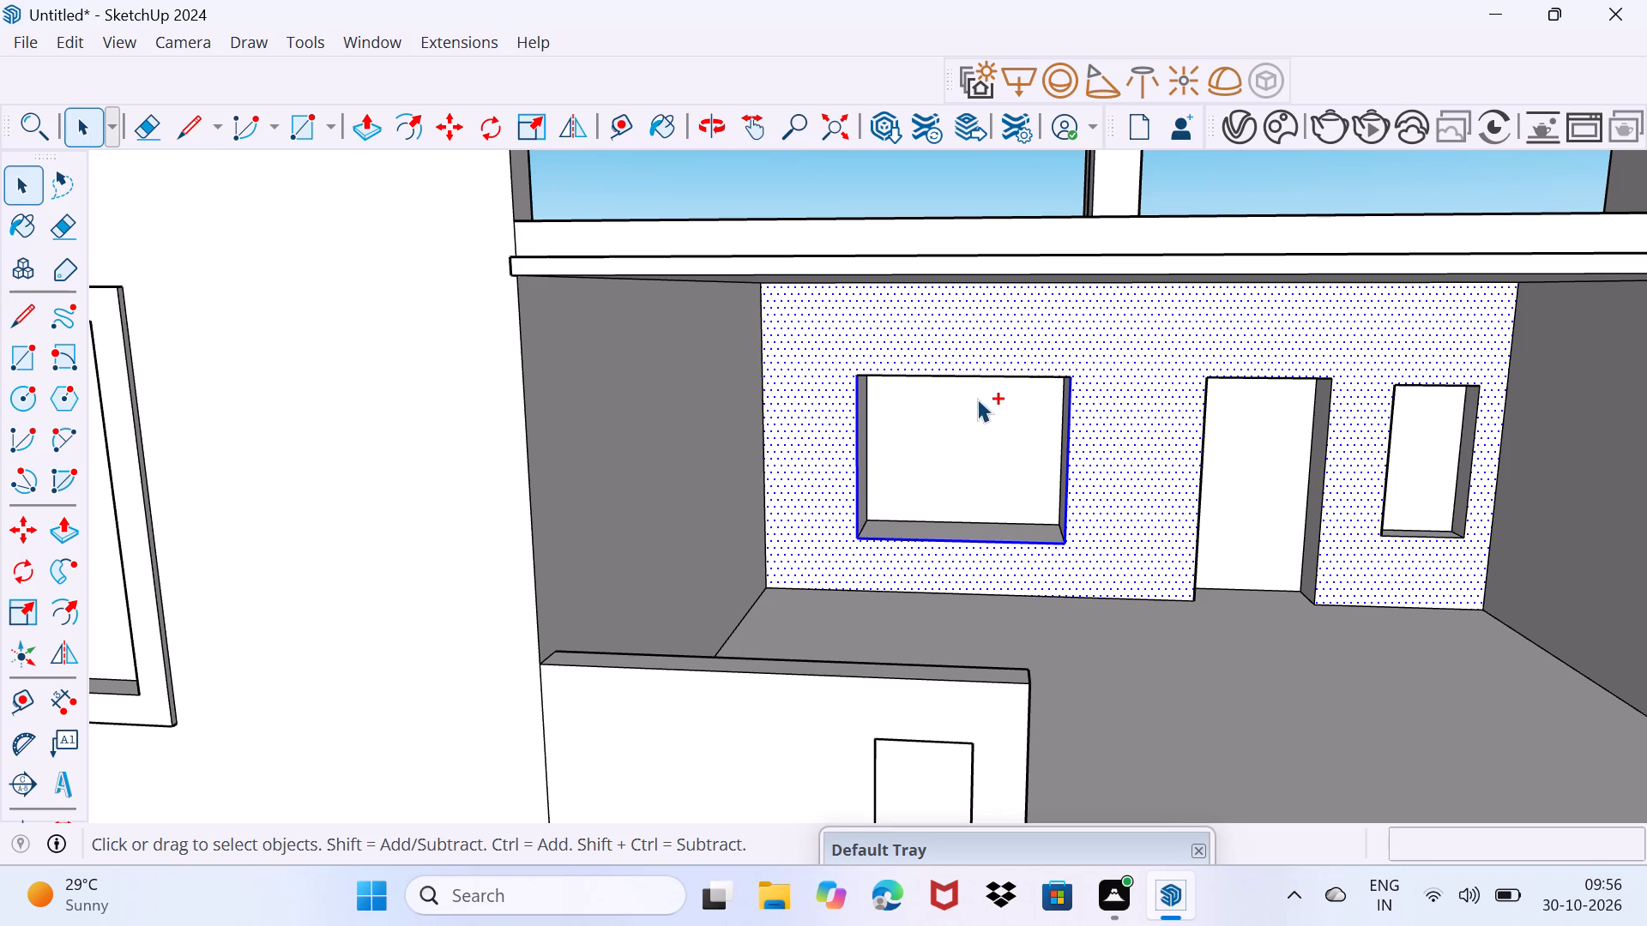
ctrl+shift+click(1016, 349)
ctrl+click(1017, 373)
ctrl+shift+click(1031, 337)
ctrl+click(1035, 376)
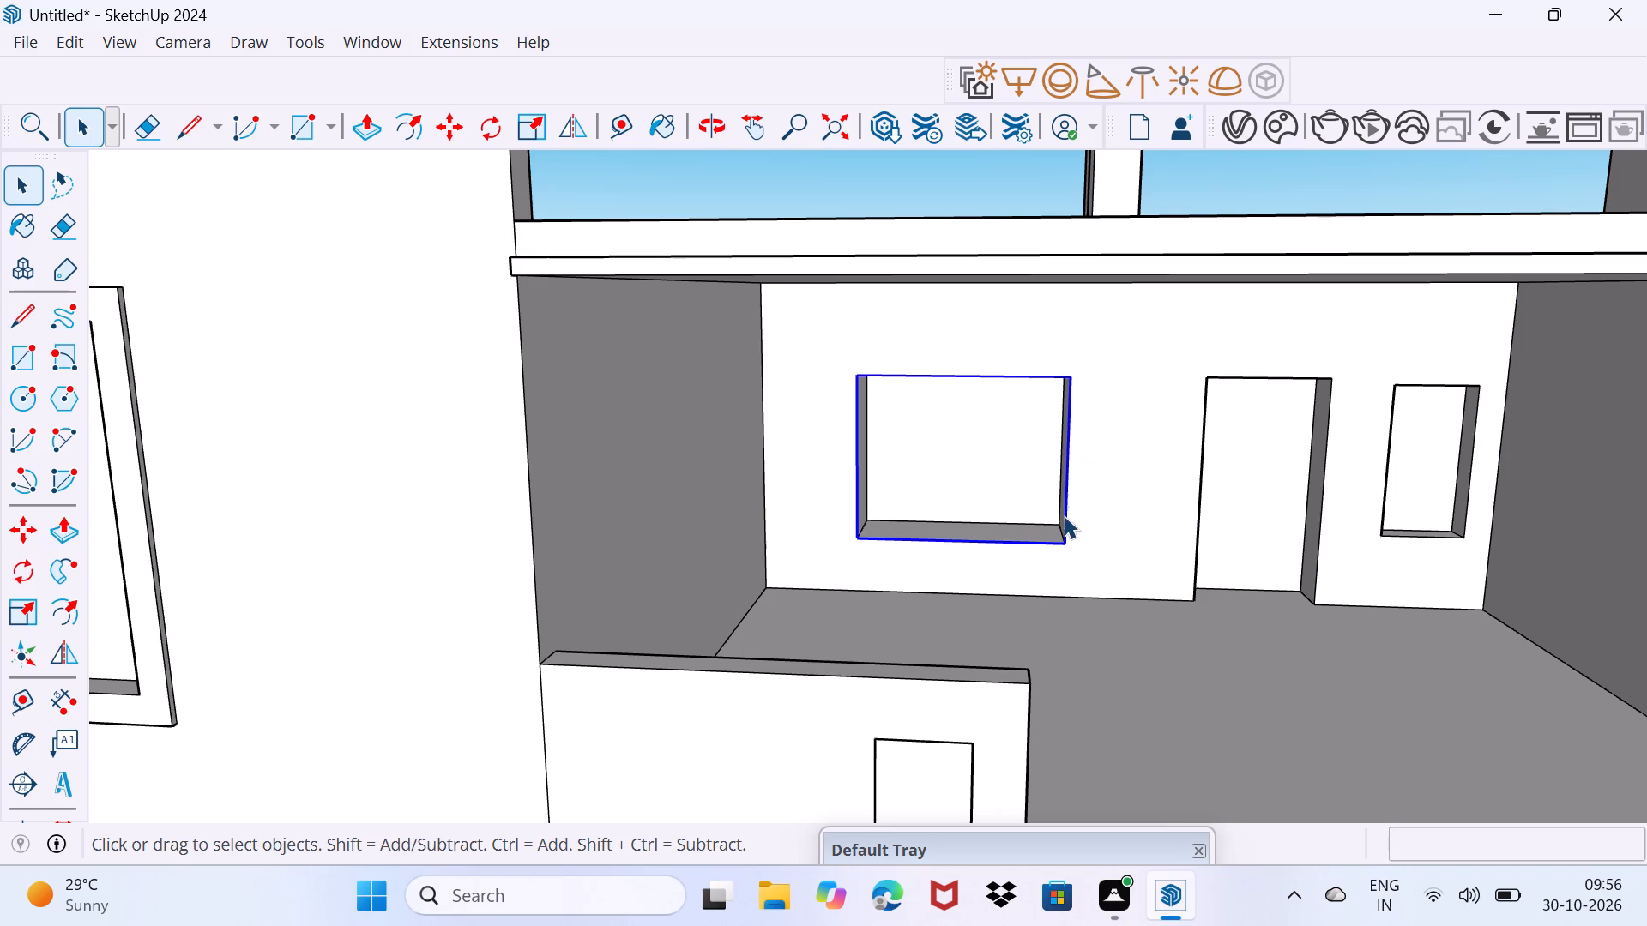
key(m)
click(1064, 544)
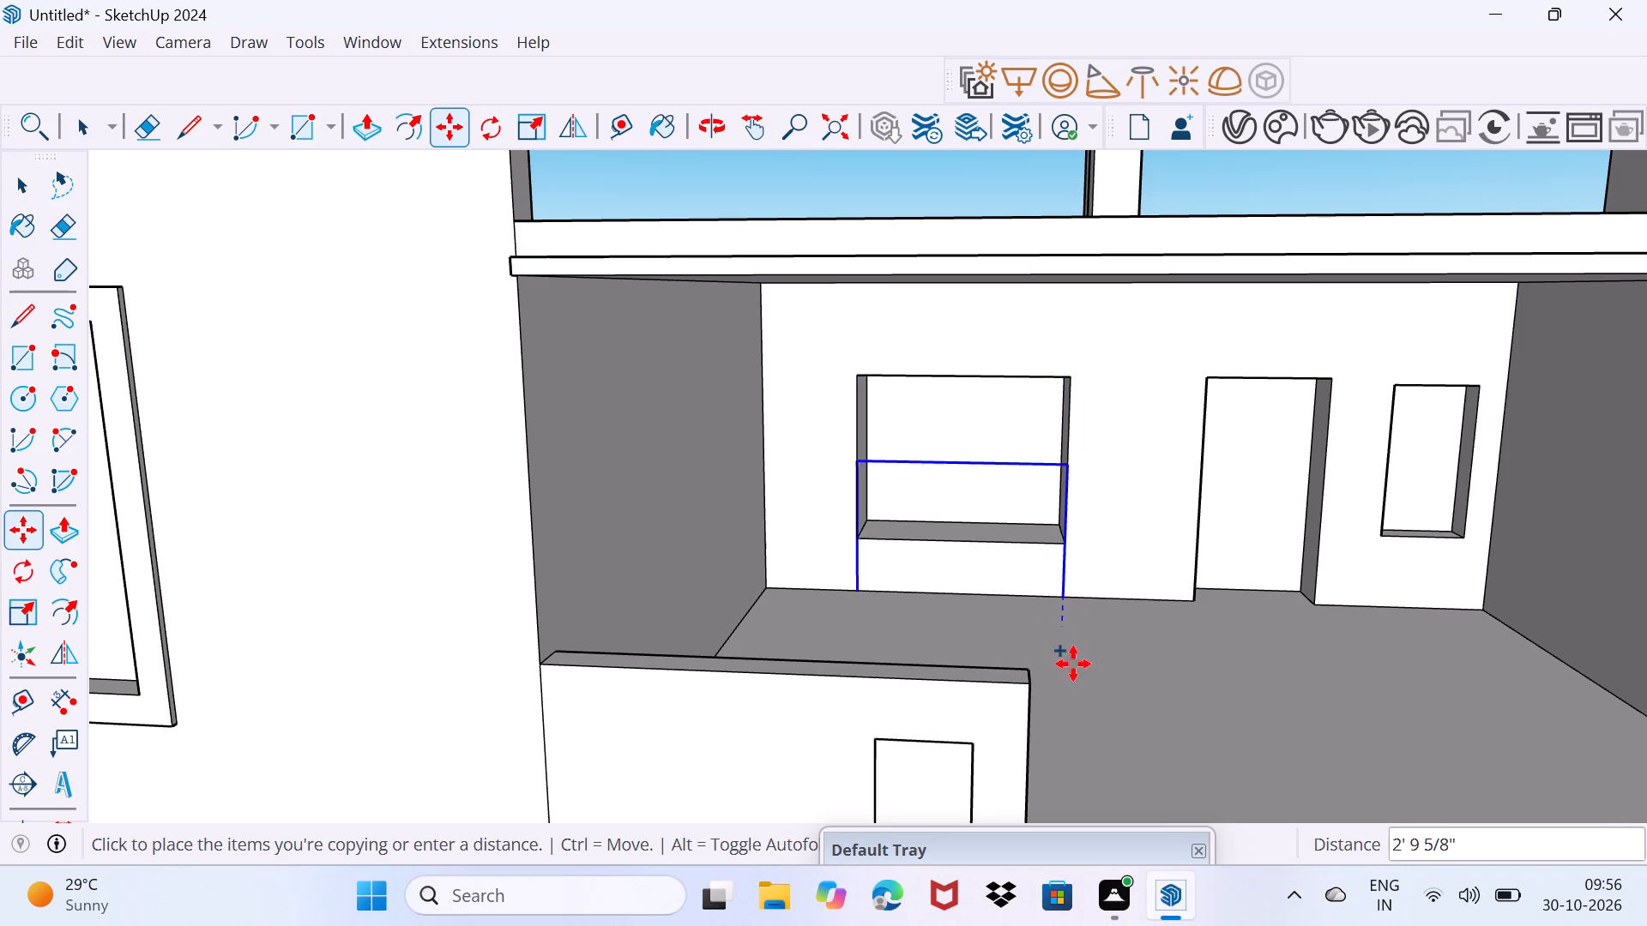
scroll(1082, 689, down, 2)
shift+middle_drag(1083, 683, 1037, 290)
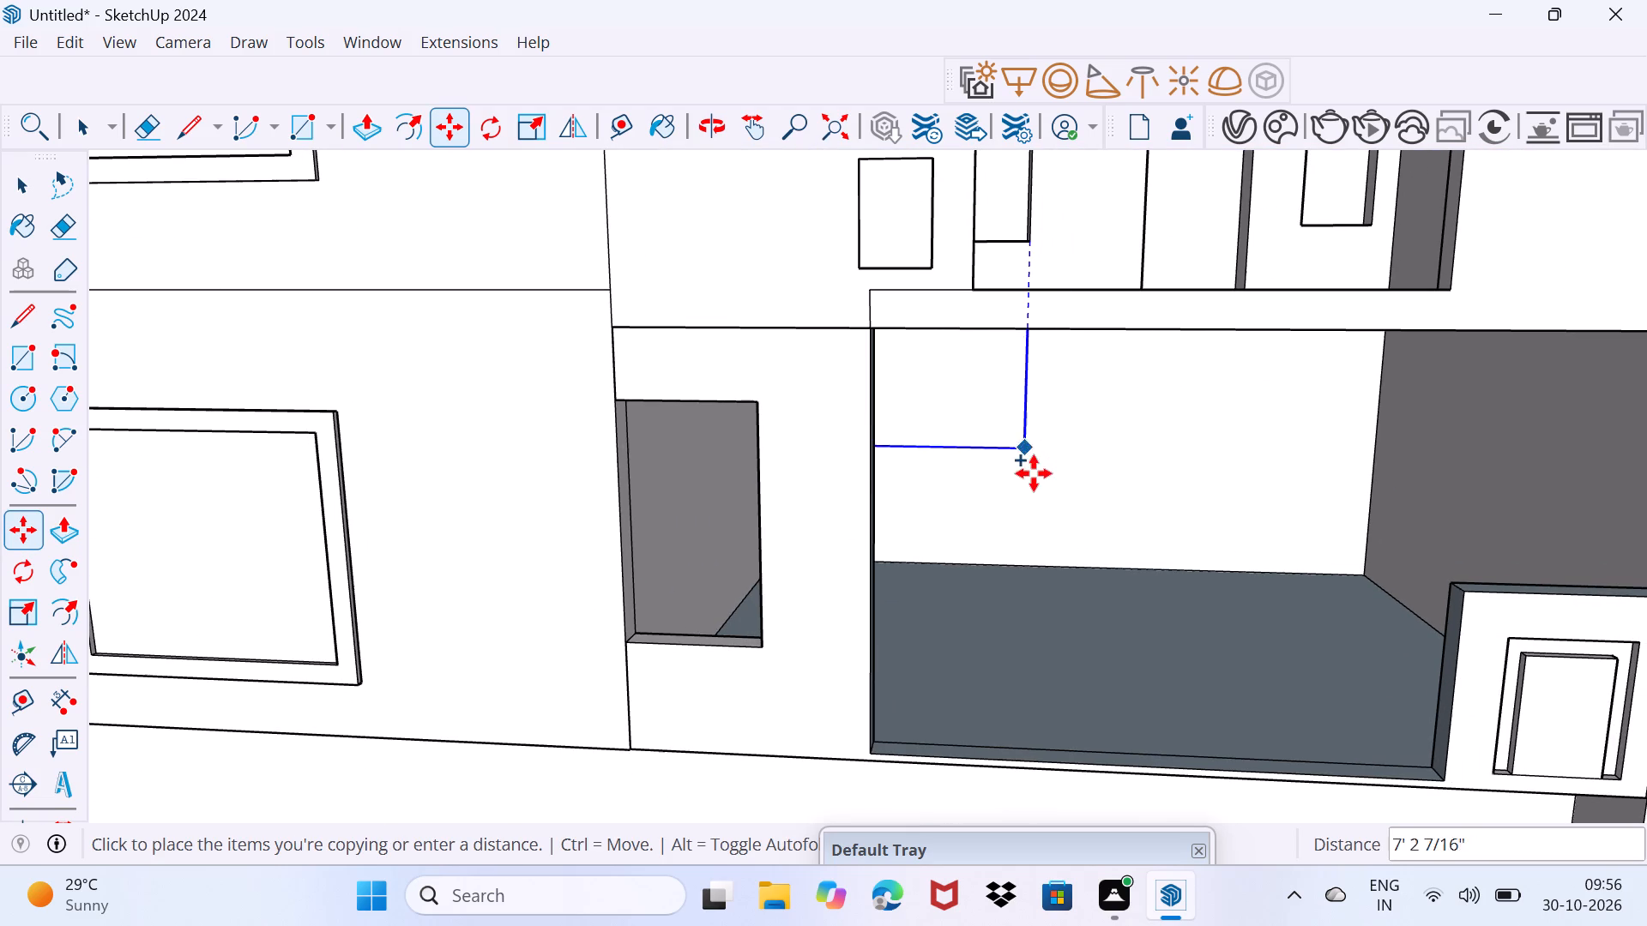
click(1027, 524)
key(space)
drag(1015, 524, 1081, 458)
Copy the middle balcony door's two side edges and top edge down about 9' 10" onto the lower balcony's back wall.
scroll(1077, 454, down, 1)
middle_drag(1075, 457, 1017, 631)
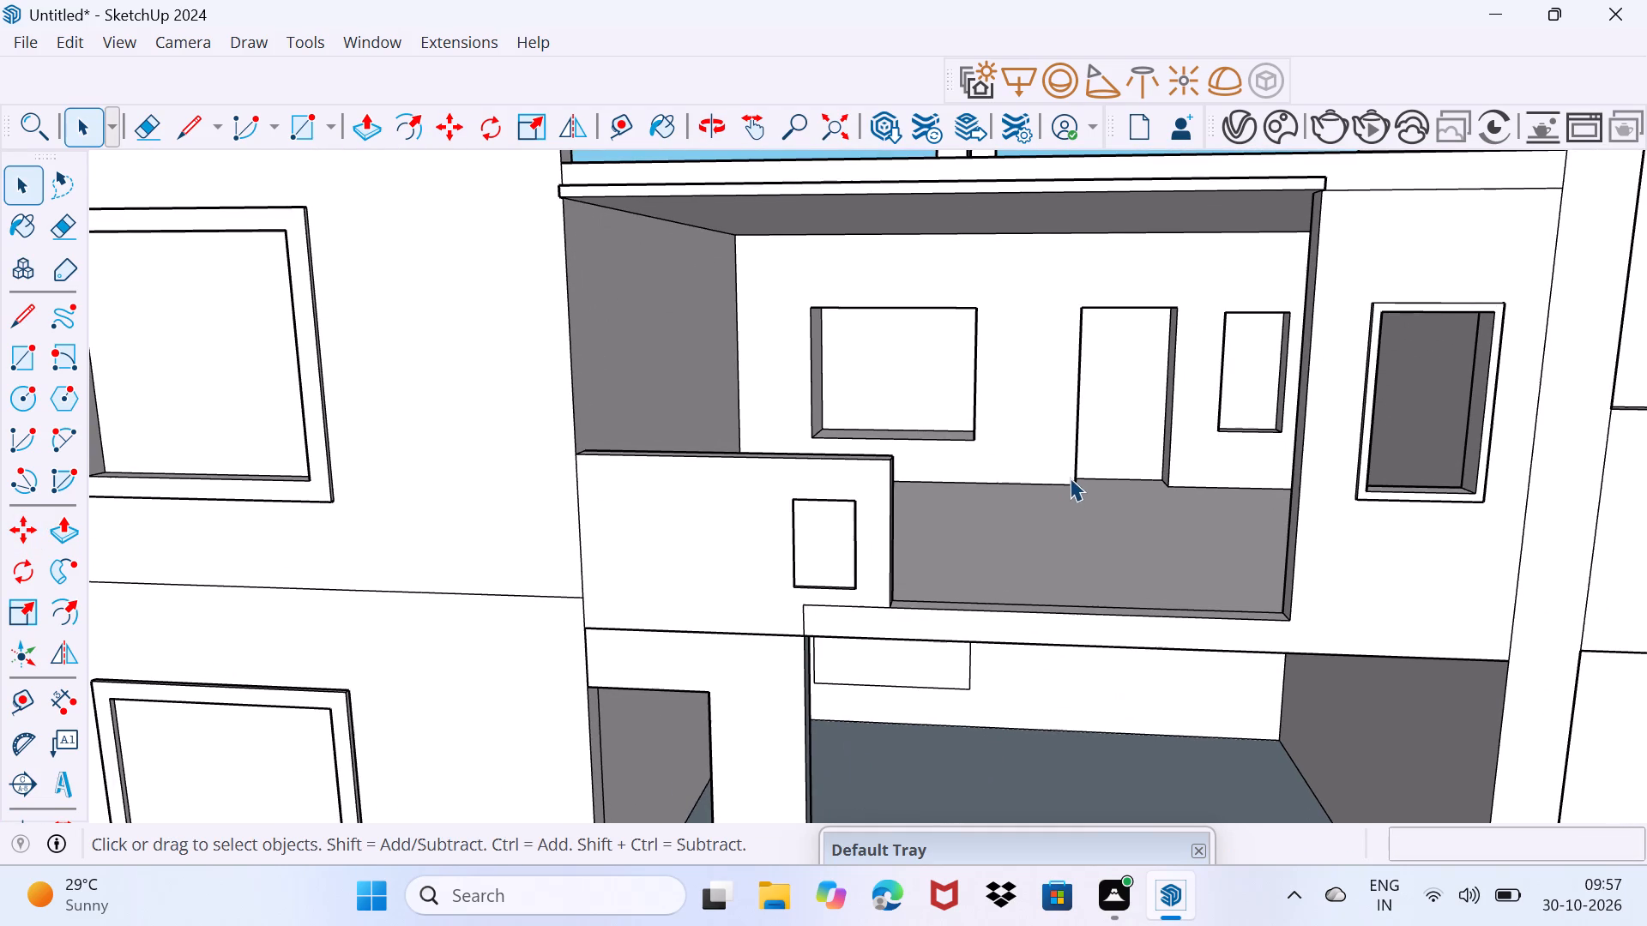
click(1076, 472)
scroll(1097, 485, up, 2)
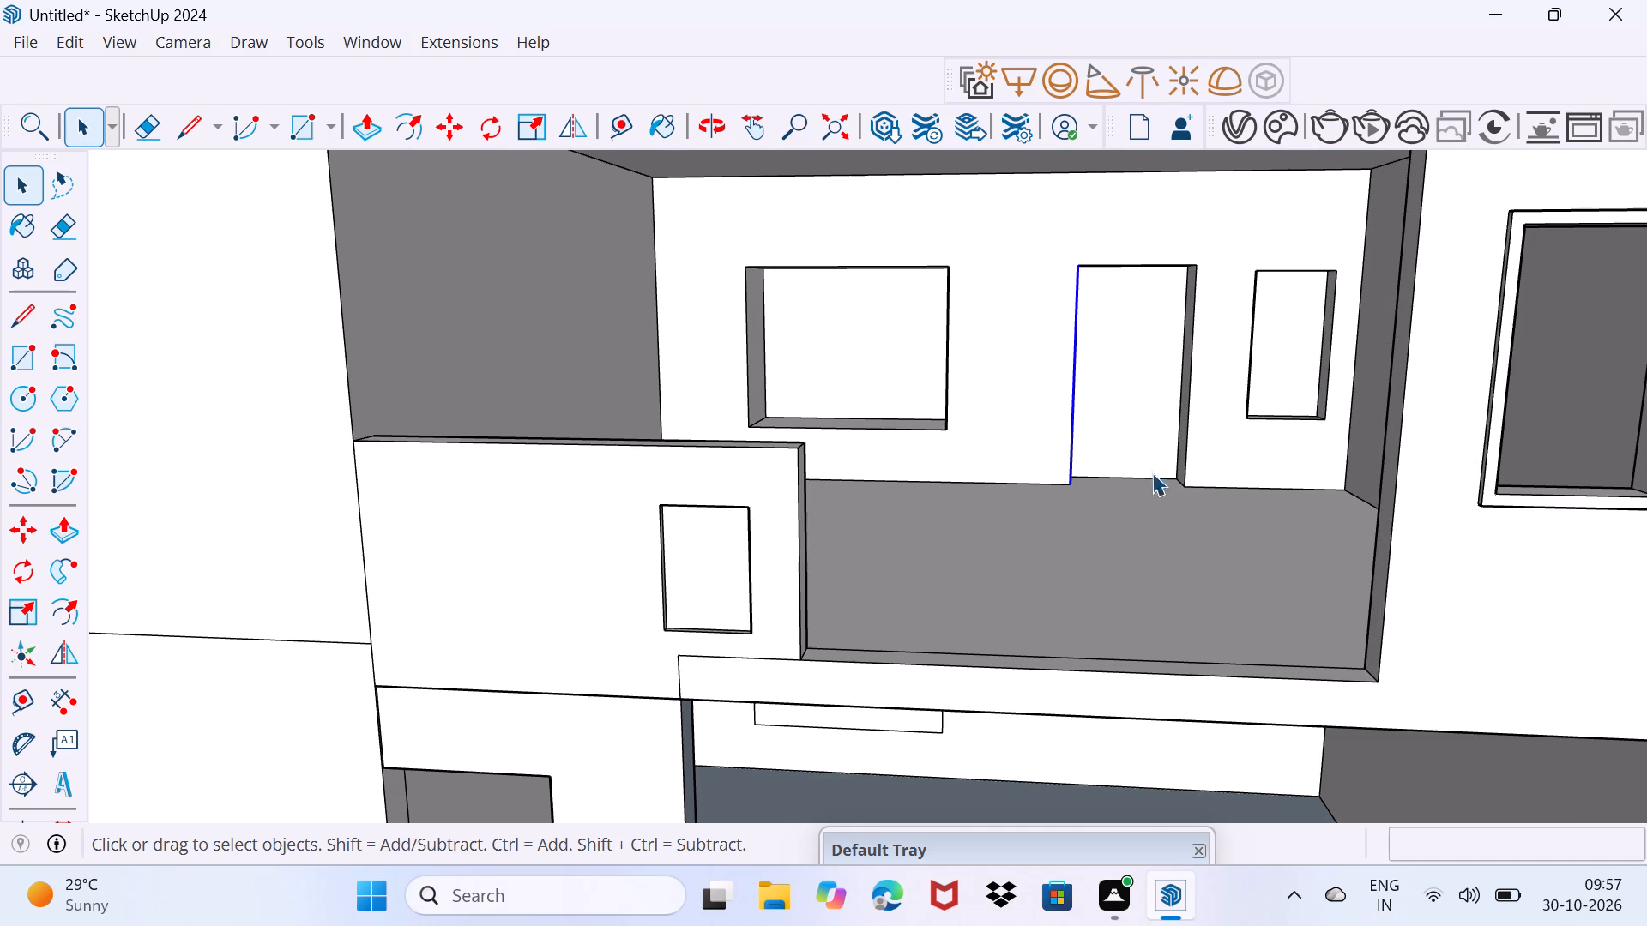
ctrl+click(1184, 465)
ctrl+click(1150, 267)
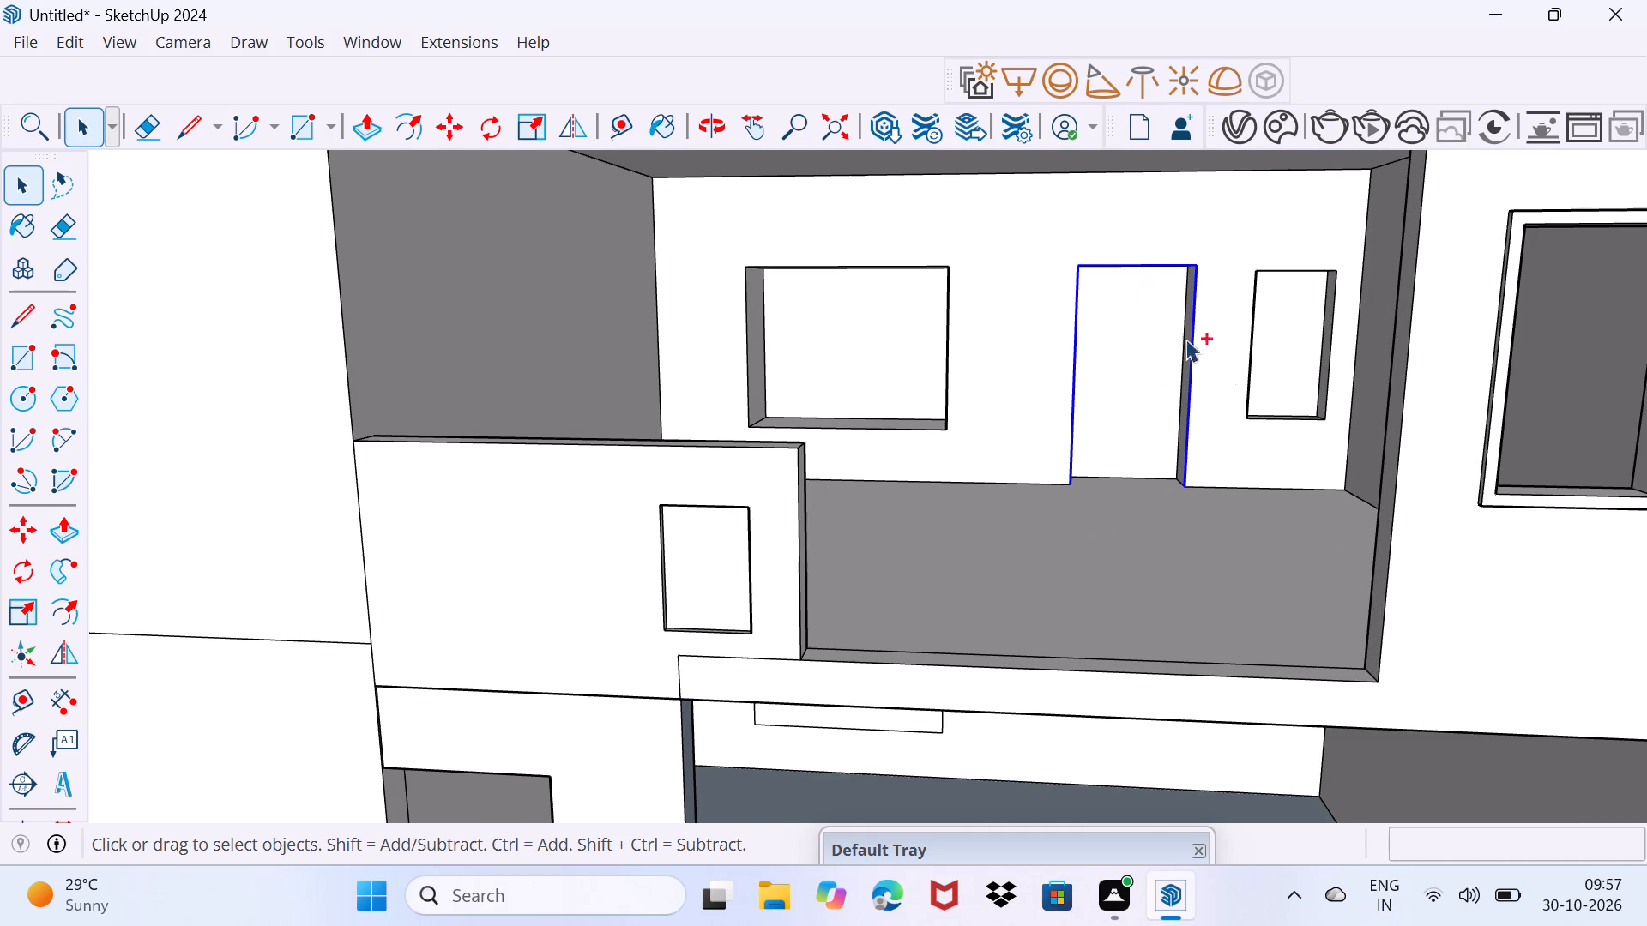
key(m)
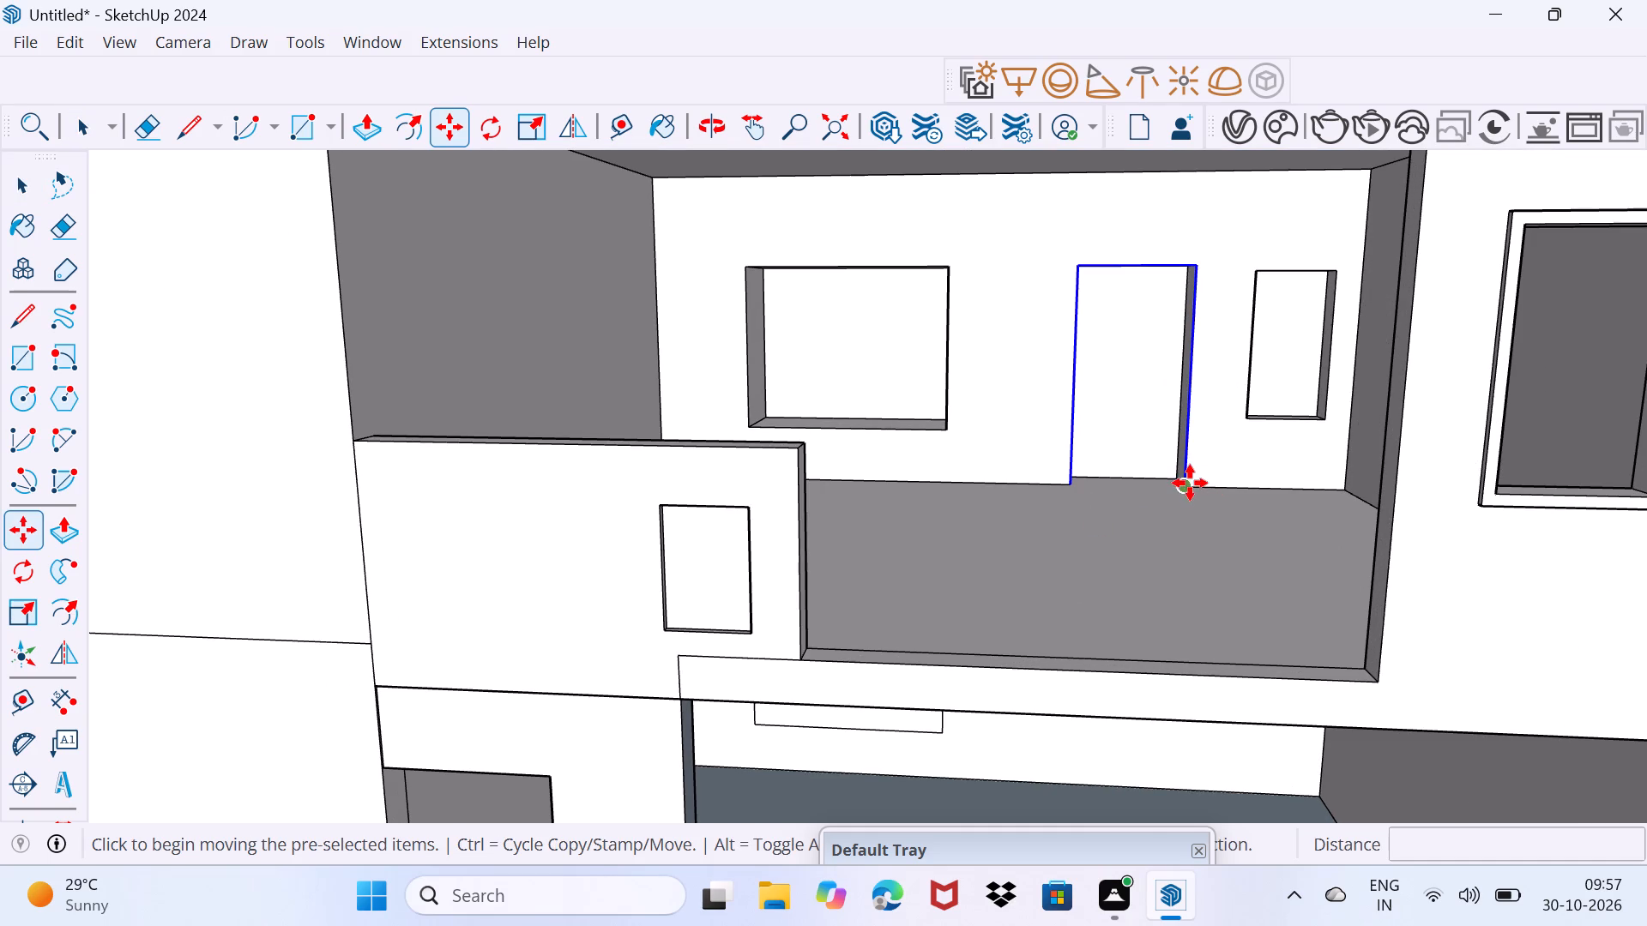
click(1187, 483)
scroll(1149, 694, down, 1)
middle_drag(1149, 697, 1139, 528)
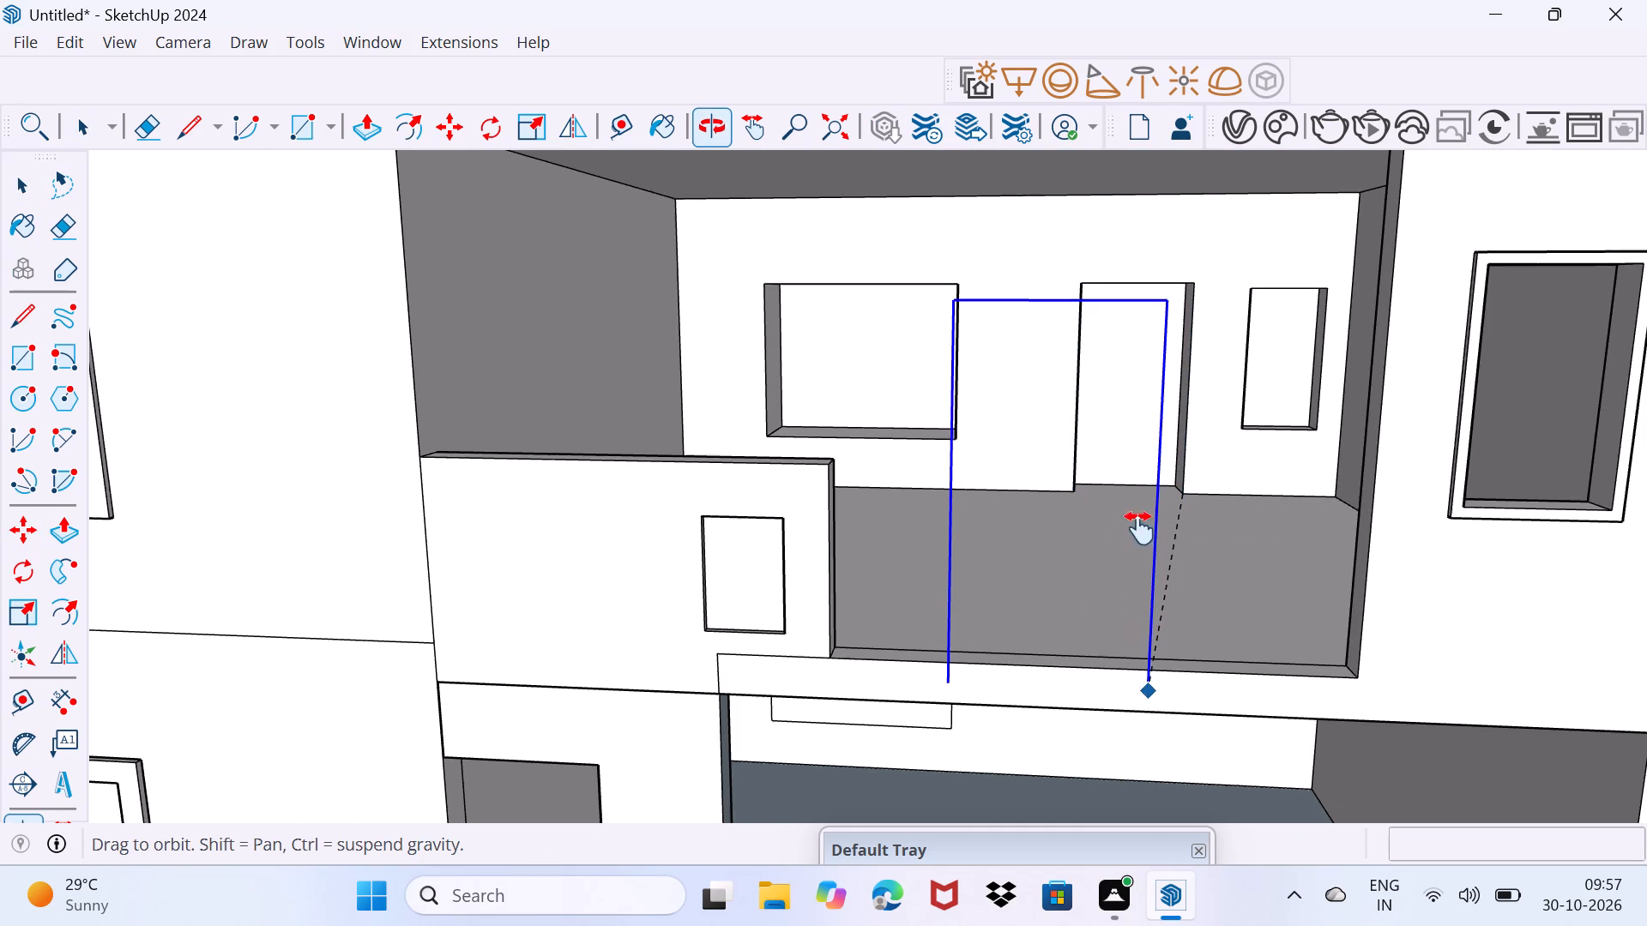
middle_drag(1139, 528, 1138, 436)
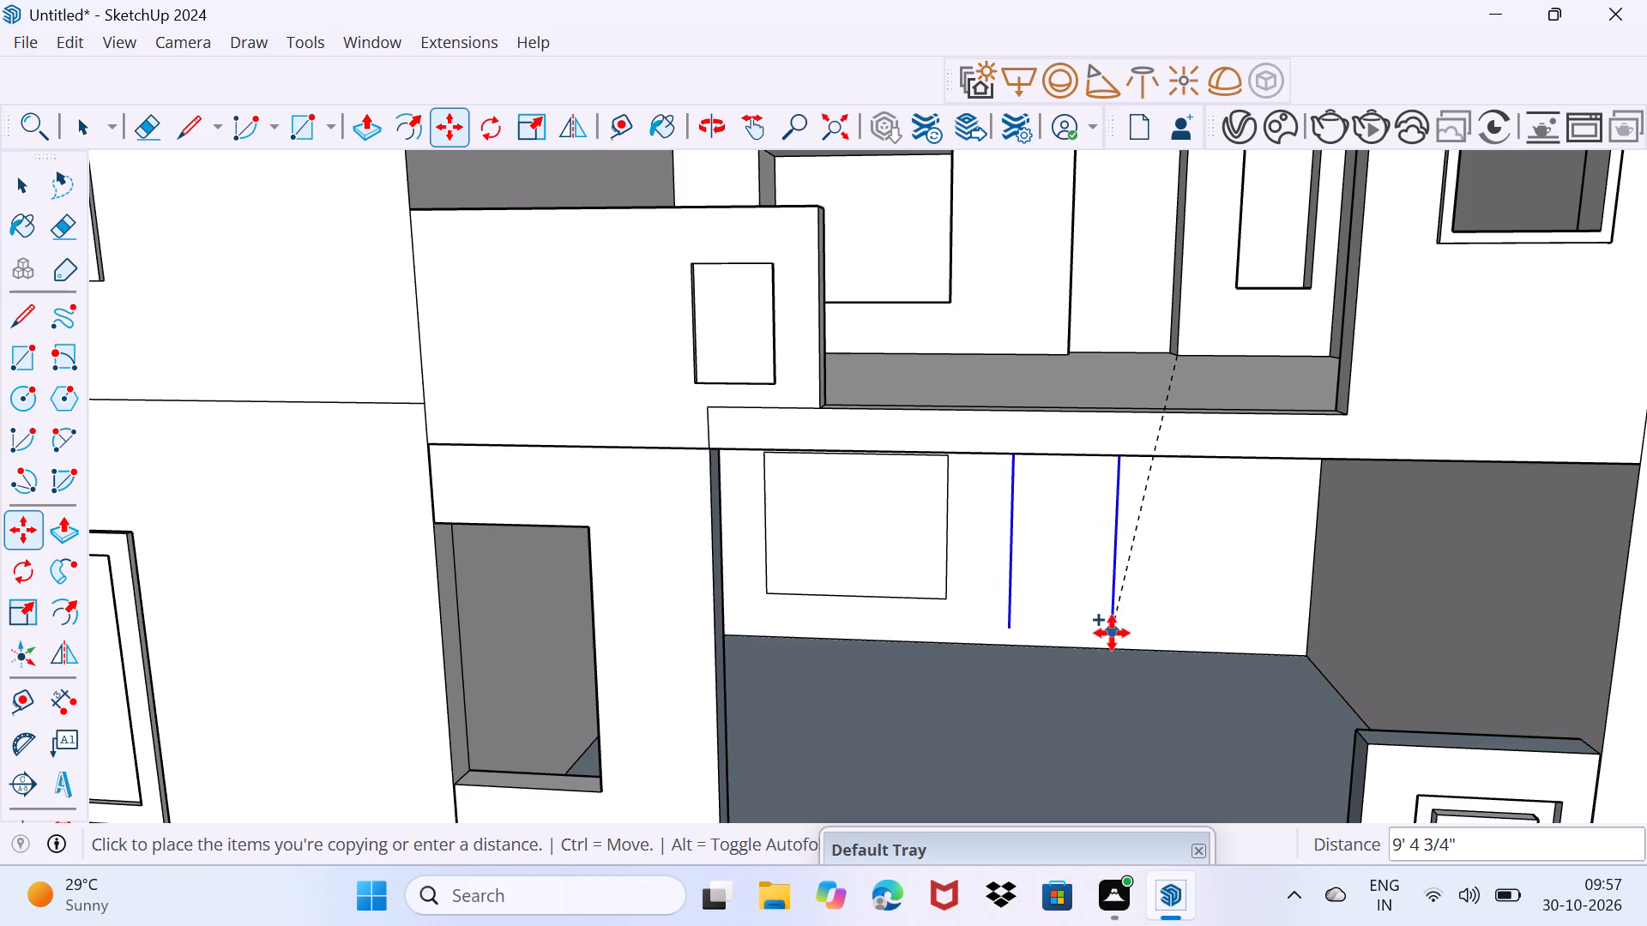
scroll(1112, 633, up, 4)
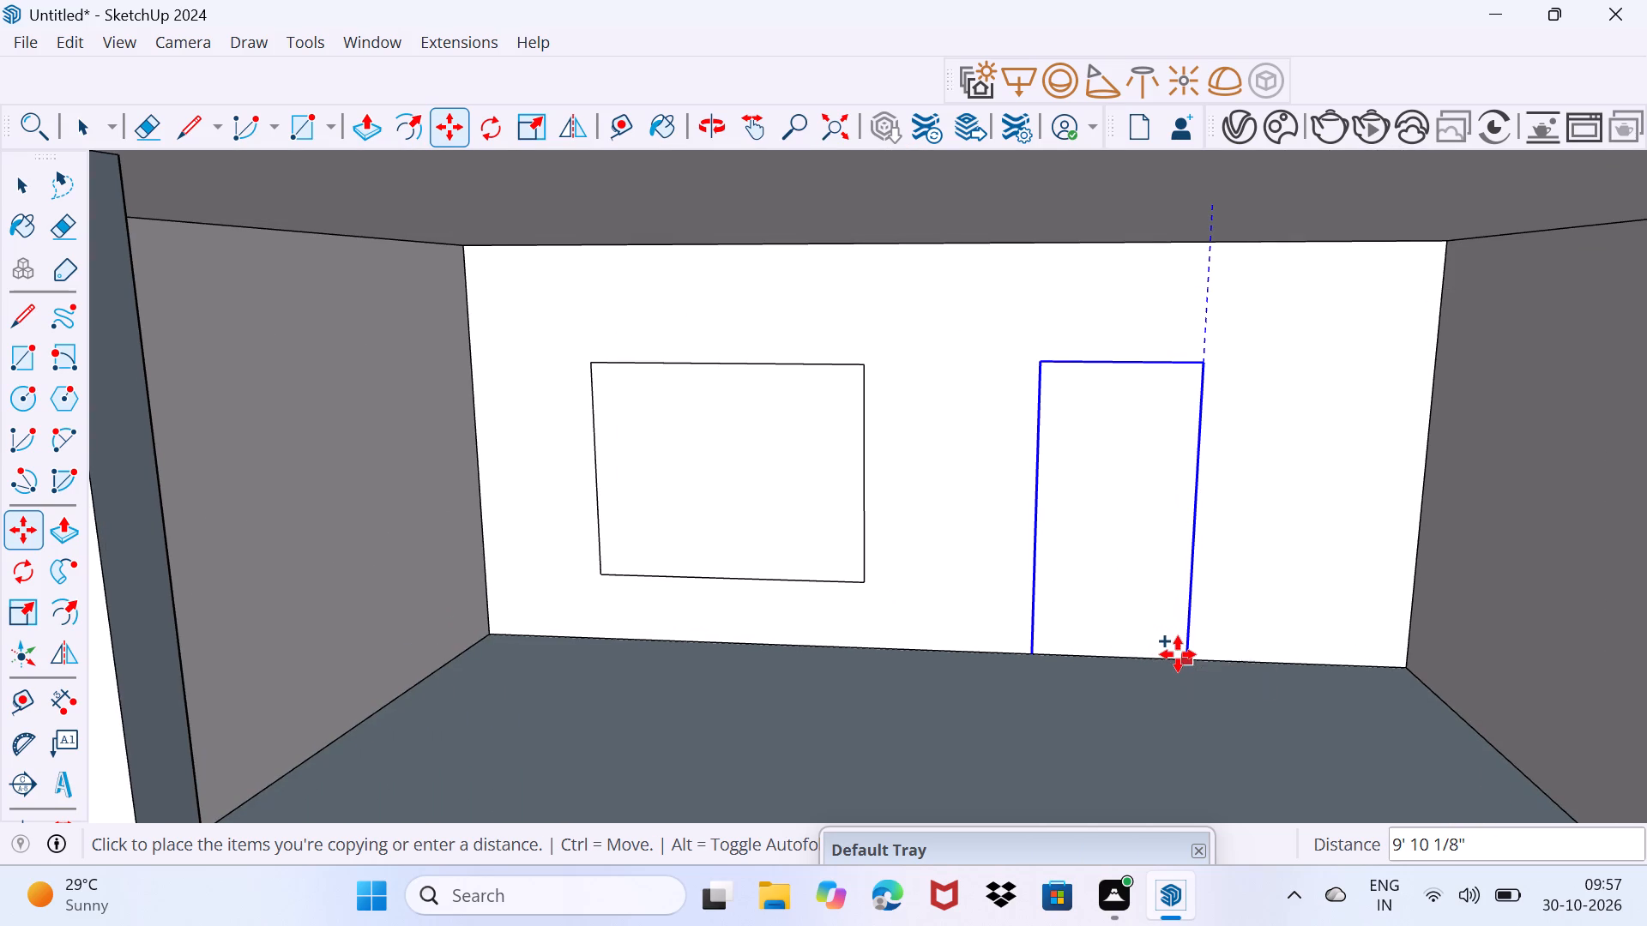
click(1178, 656)
key(space)
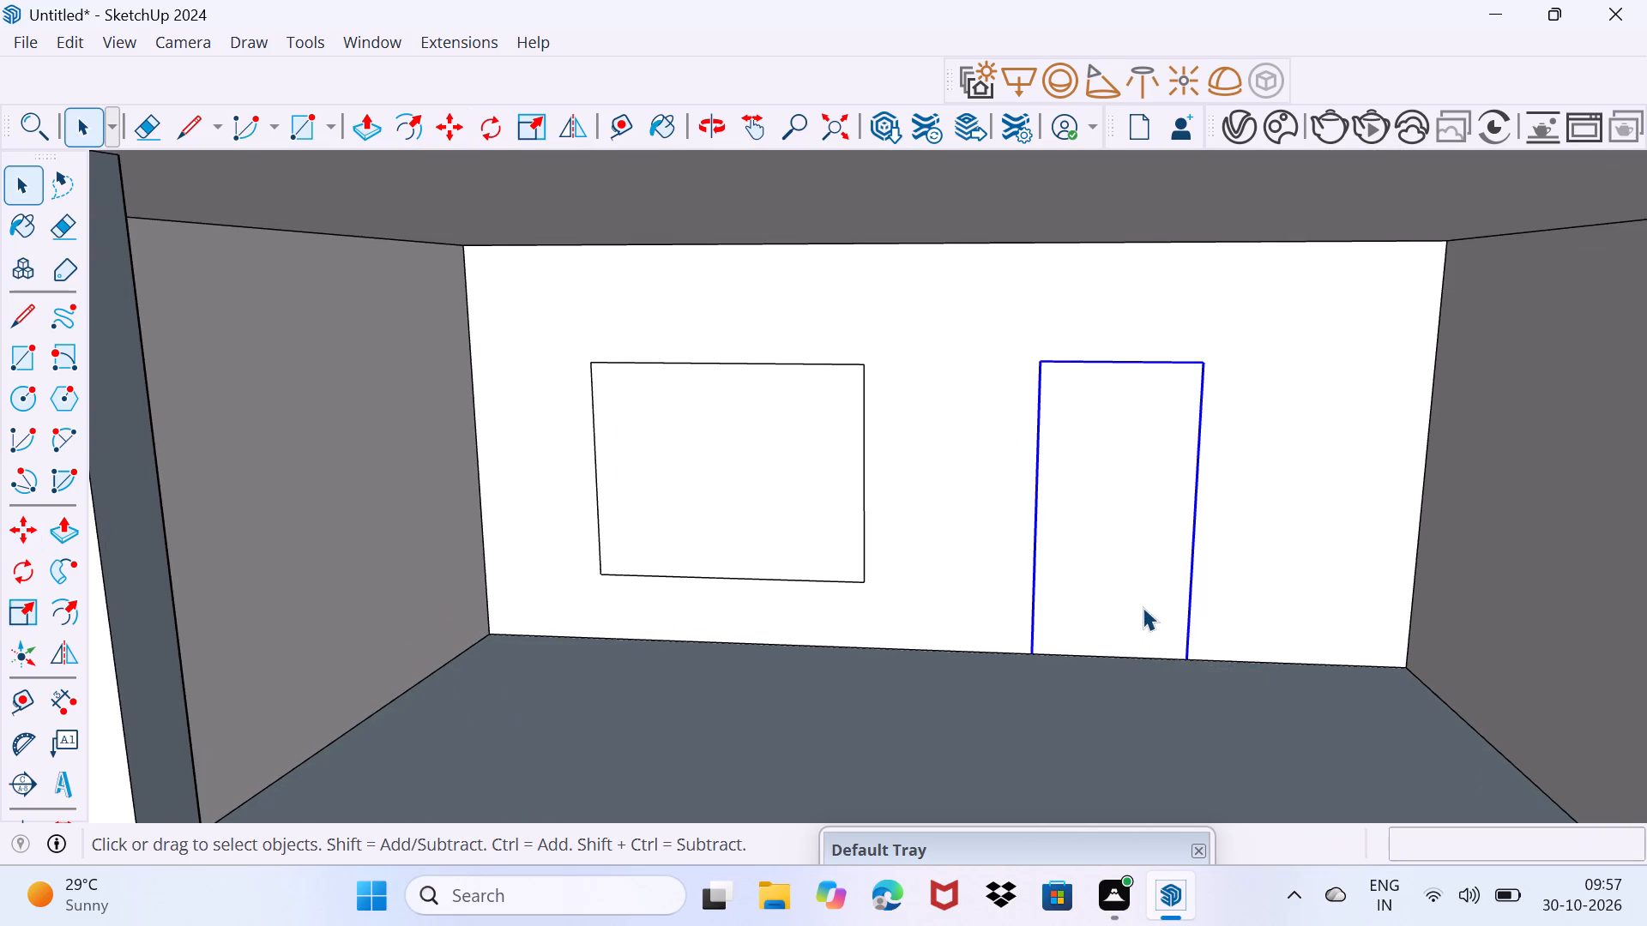
drag(1139, 605, 1175, 494)
Draw a narrow window rectangle about 4' 5" high on the lower balcony's back wall, between the door outline and the side wall.
middle_drag(1264, 469, 1285, 485)
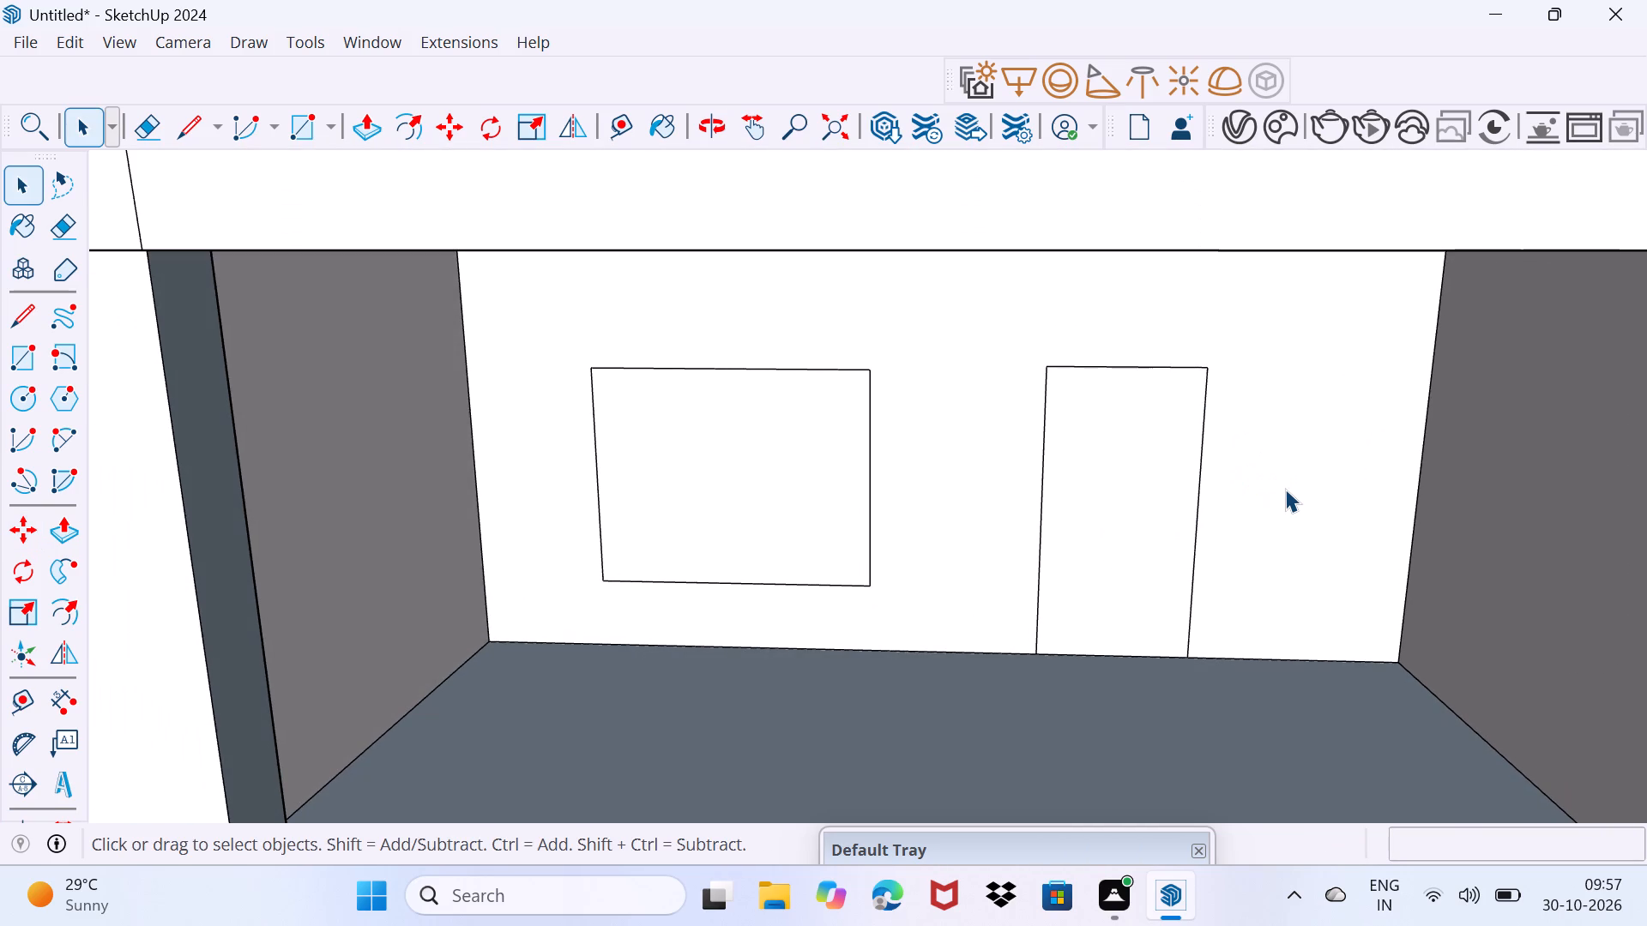
scroll(1284, 455, up, 1)
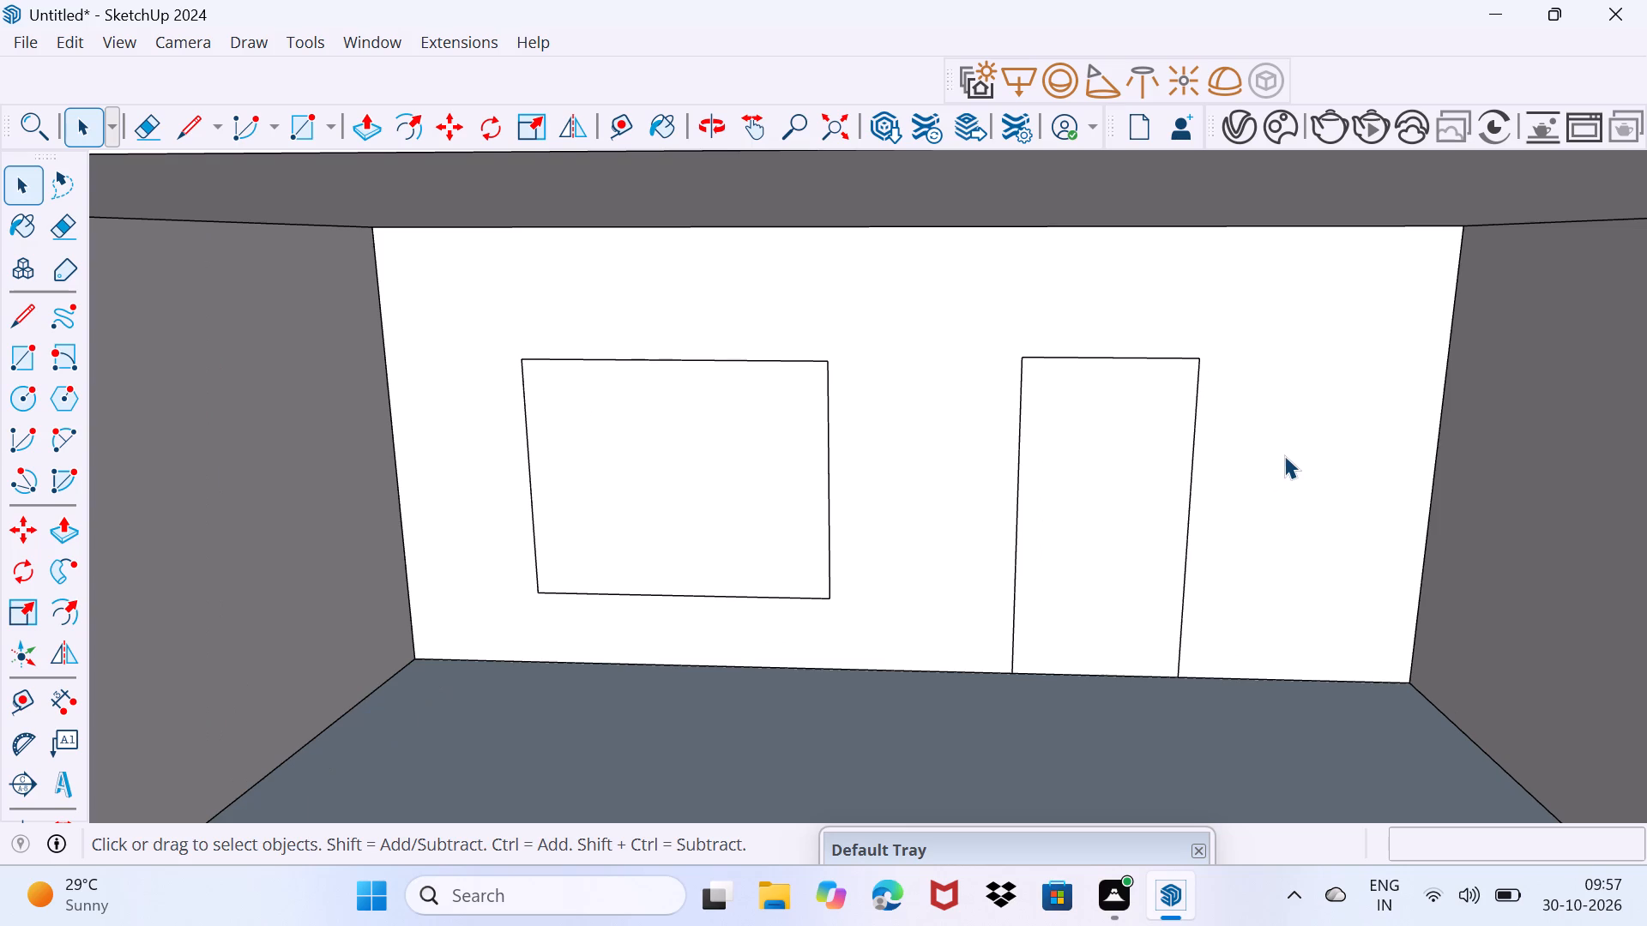
middle_drag(1291, 487, 1307, 484)
key(r)
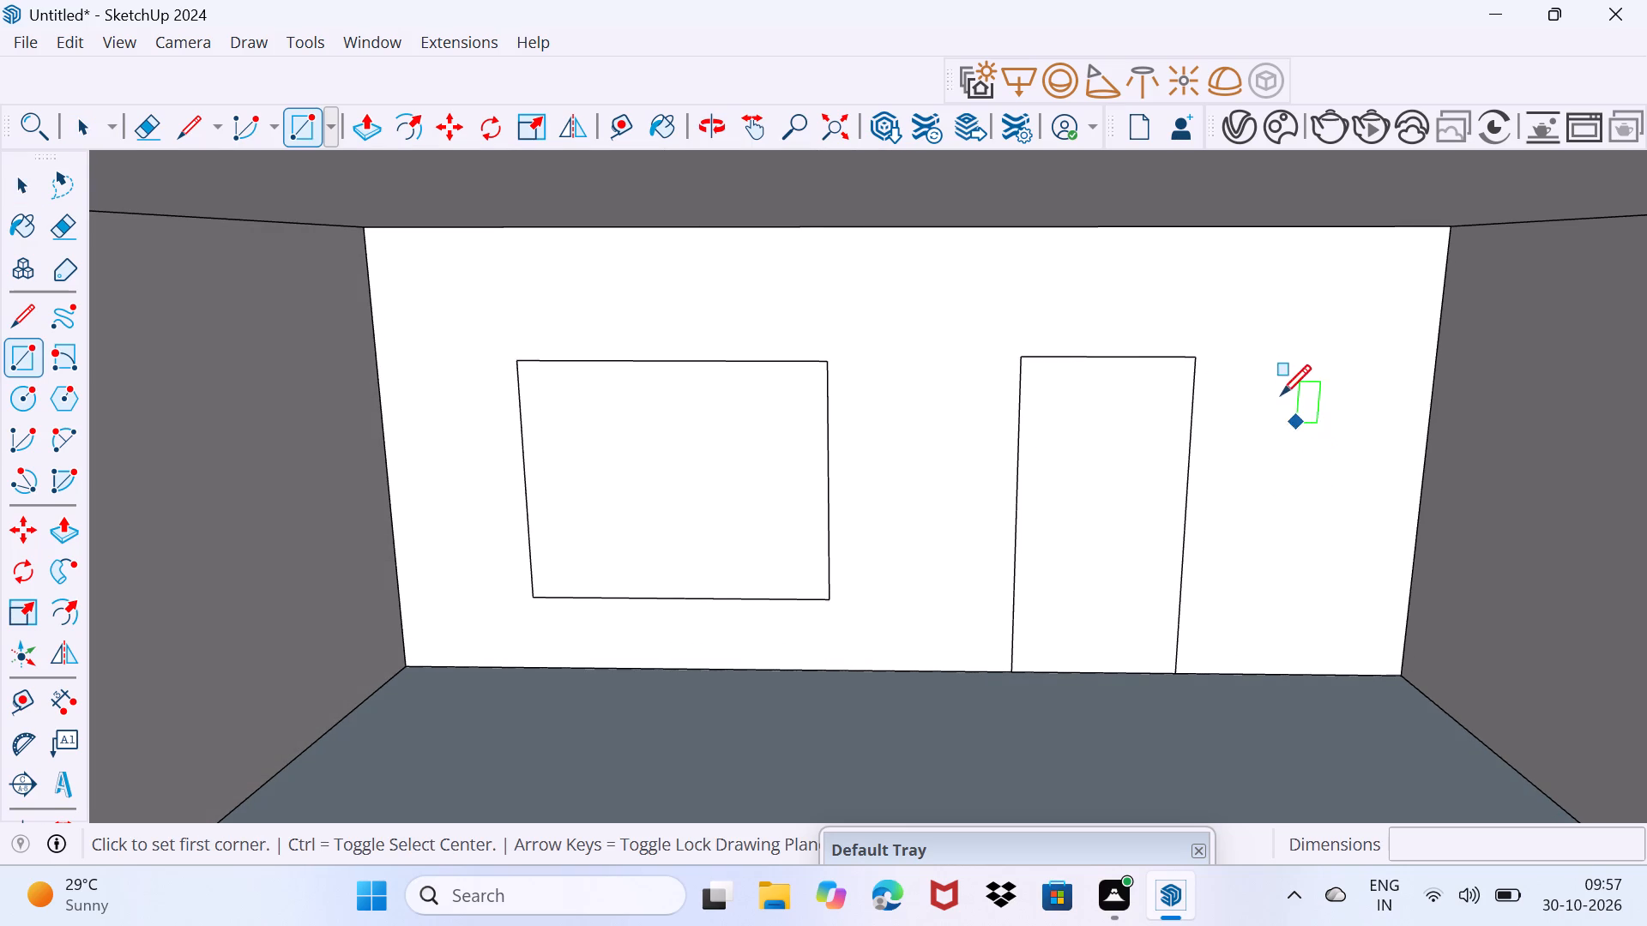
click(1264, 351)
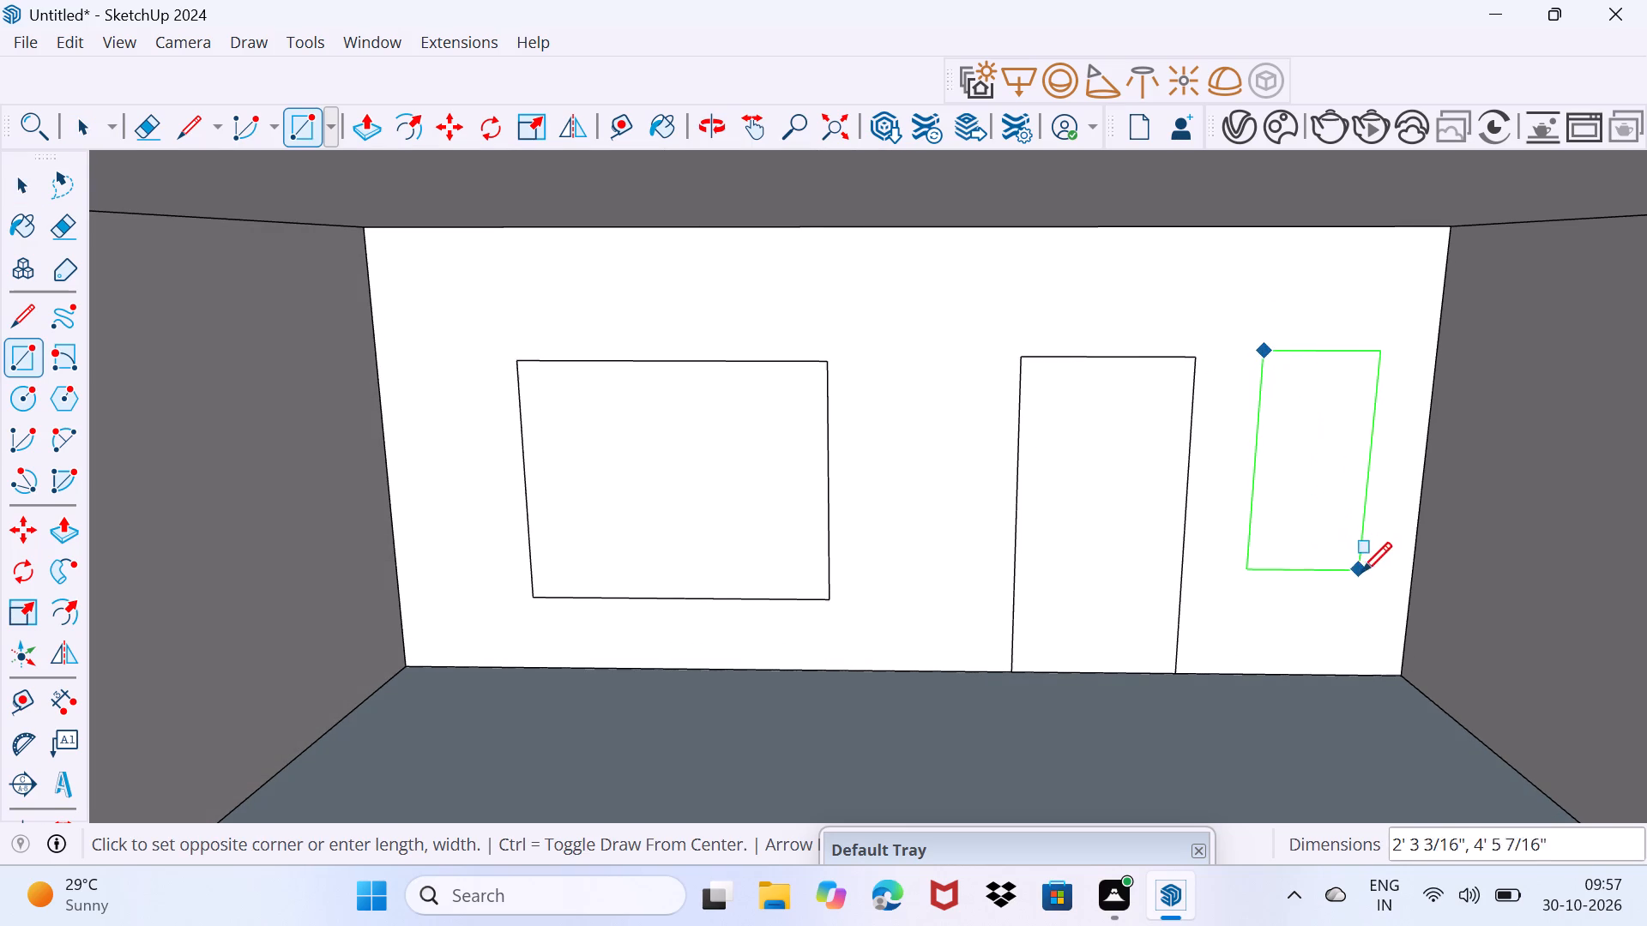
click(1370, 573)
Push/Pull the narrow window face on the lower balcony's back wall inward to form a recess.
key(space)
click(1293, 476)
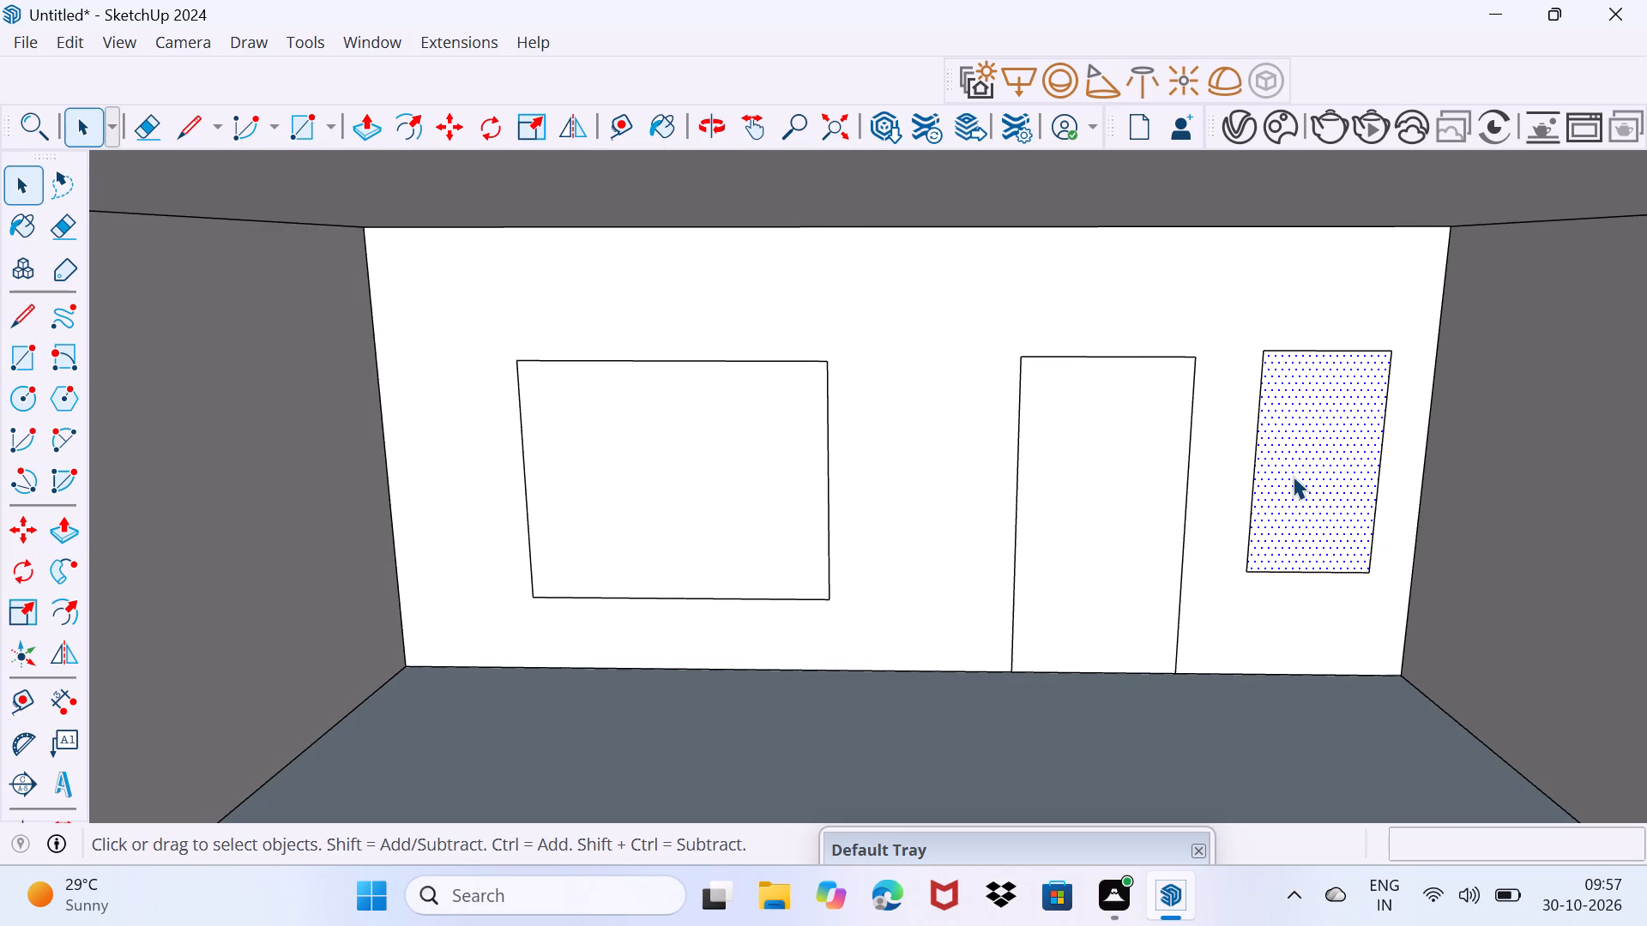
key(p)
click(1293, 476)
click(1291, 440)
key(space)
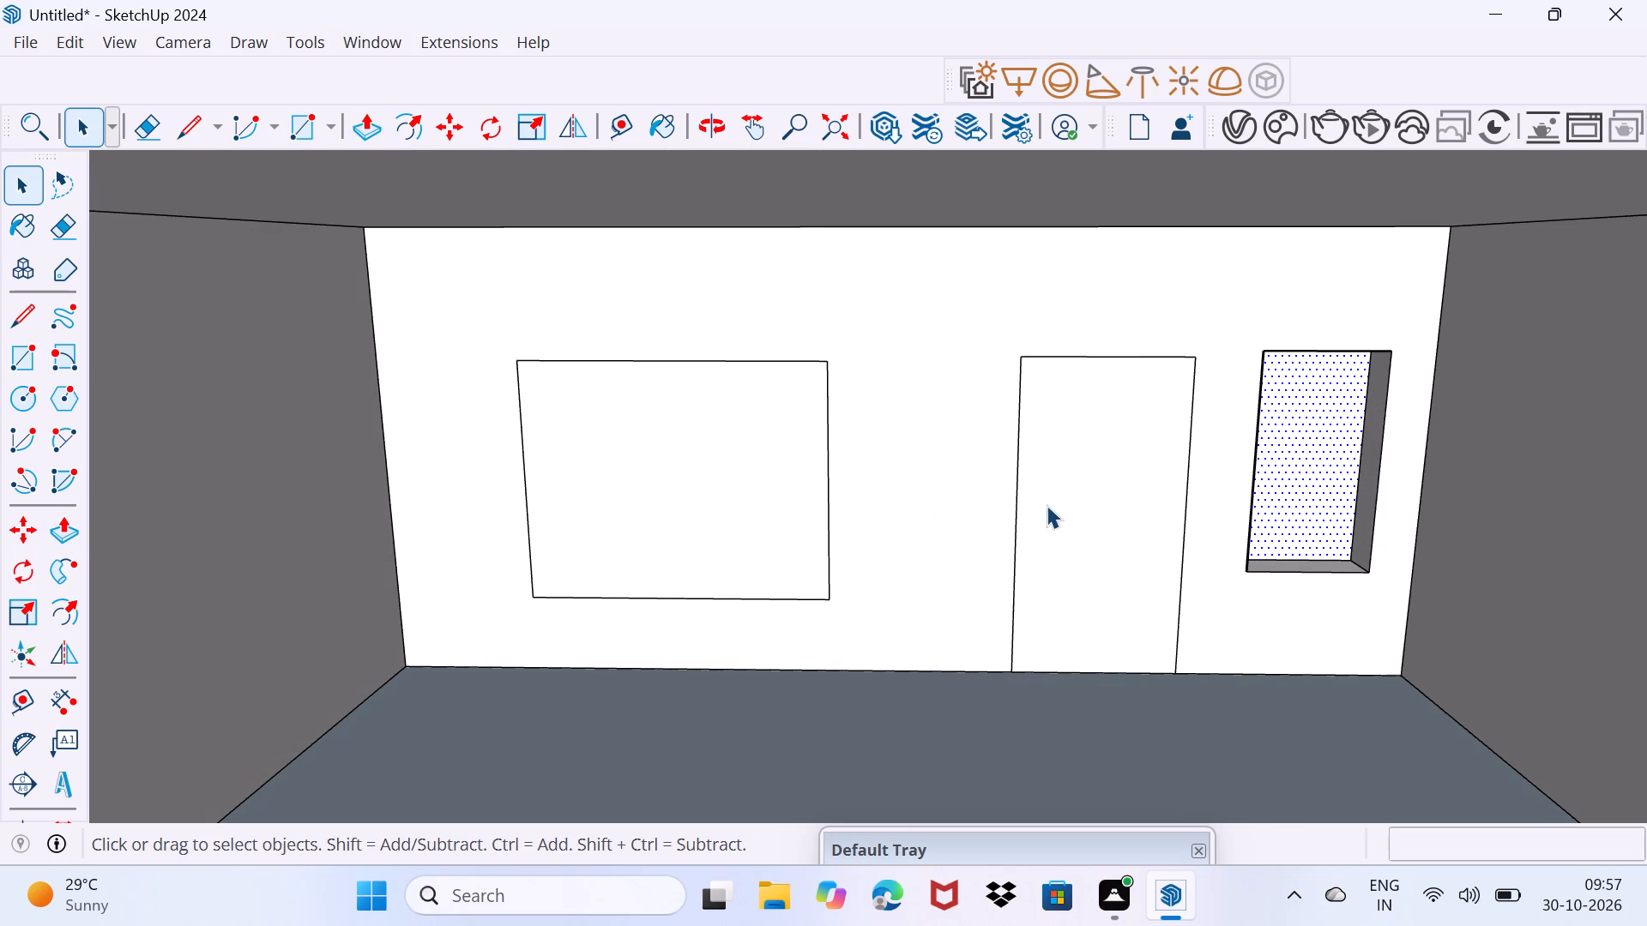
Push/Pull the door face on the lower balcony's back wall inward to form a recess.
click(1071, 505)
key(p)
click(1071, 505)
click(1067, 471)
key(space)
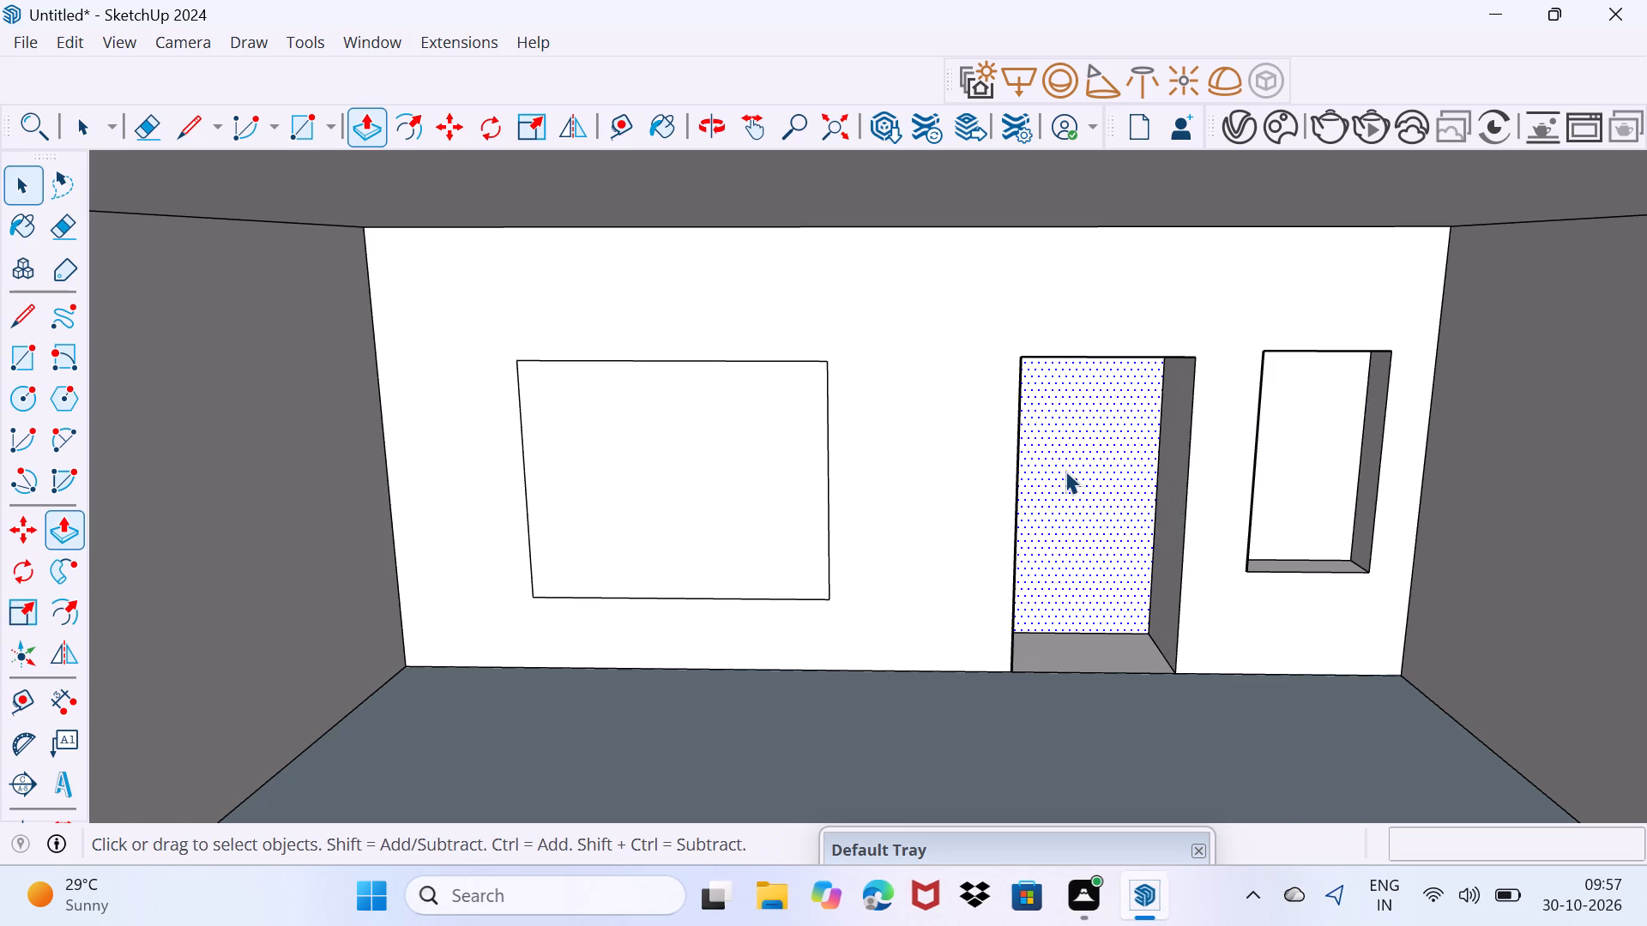
Push/Pull the large window face on the lower balcony's back wall inward to form a recess.
click(655, 445)
key(p)
click(655, 445)
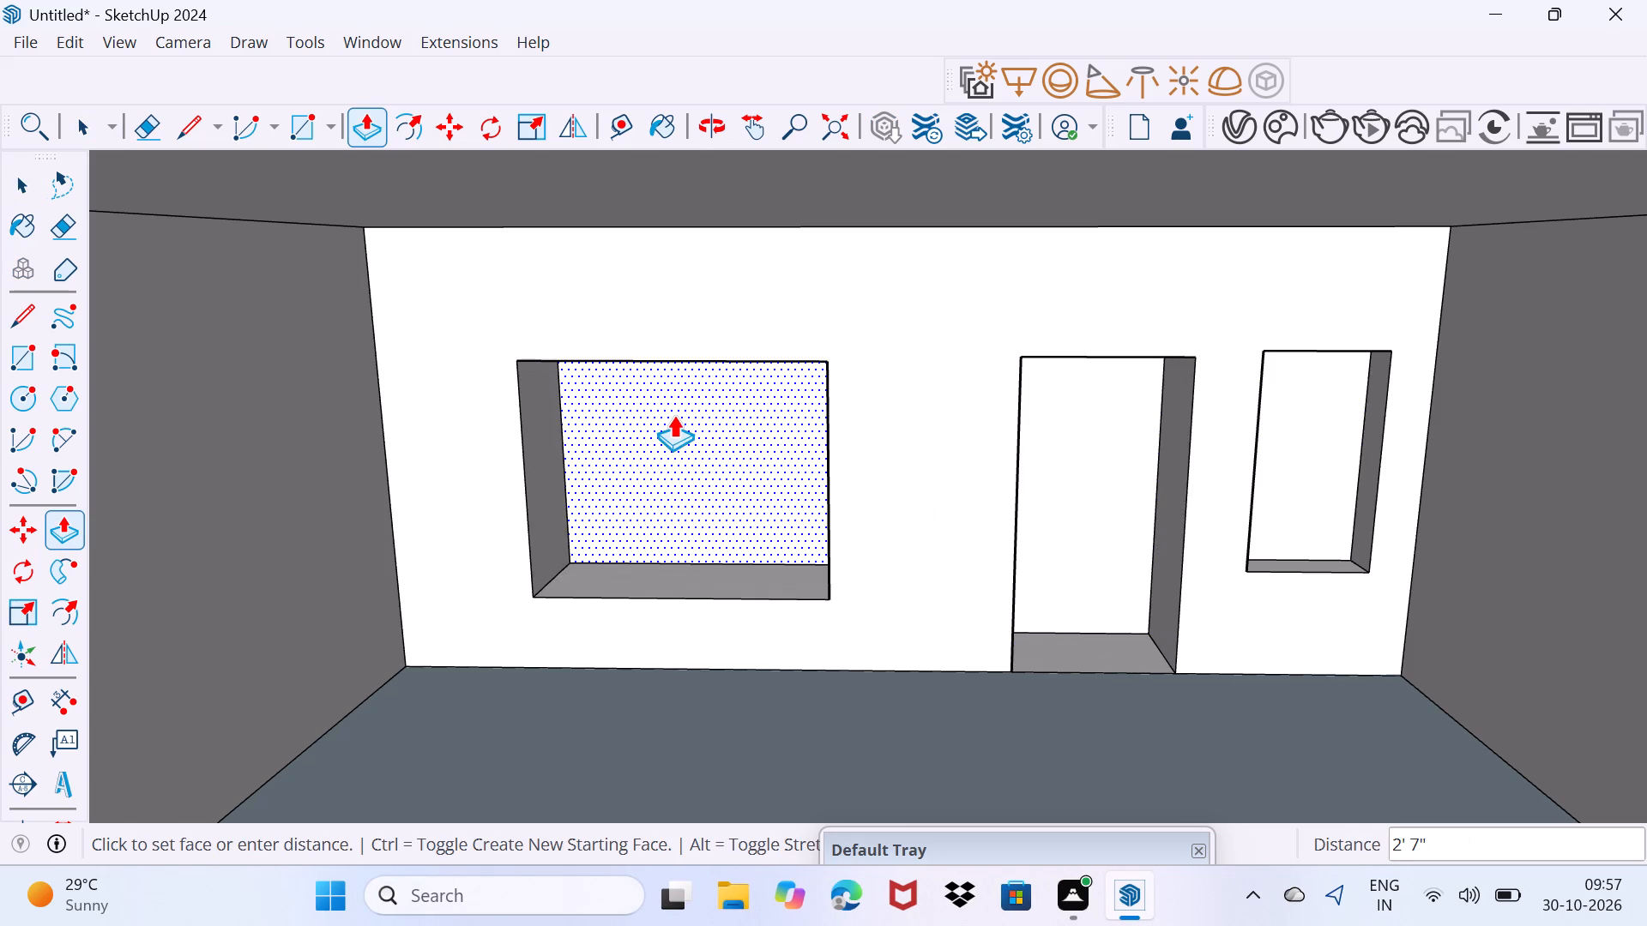
click(673, 415)
key(space)
Draw a rectangle about 5 1/4" by 3 1/4" on the top face of the lower balcony's low front wall.
drag(680, 542, 759, 407)
scroll(742, 508, down, 6)
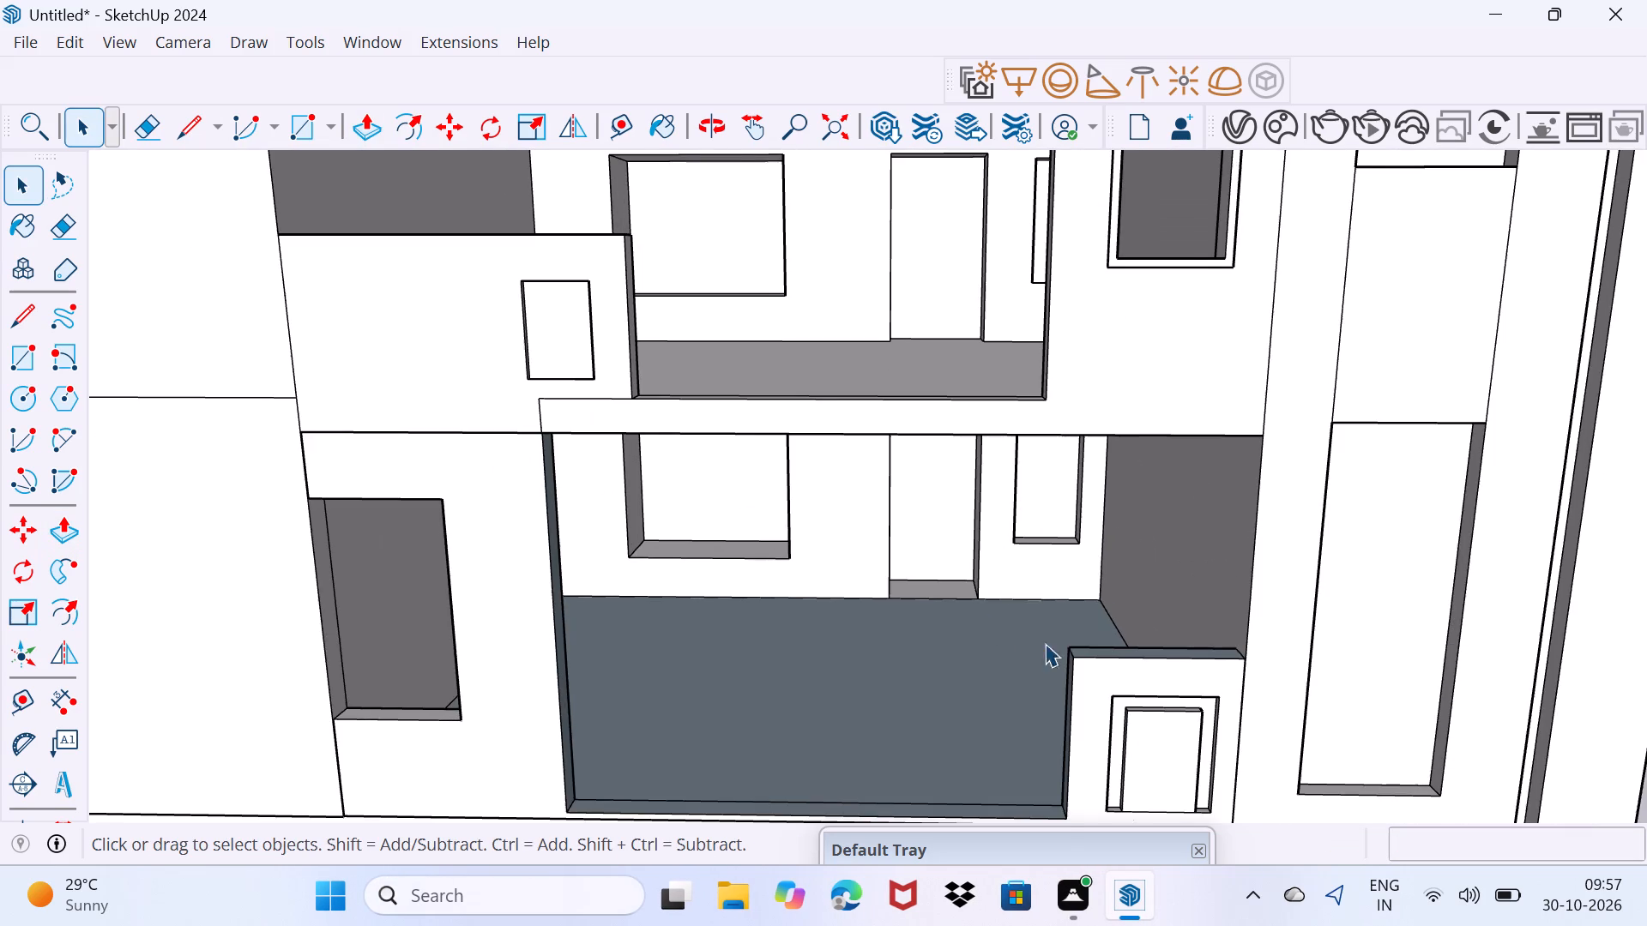
scroll(1182, 663, up, 1)
middle_drag(1179, 657, 1169, 694)
scroll(1138, 689, up, 2)
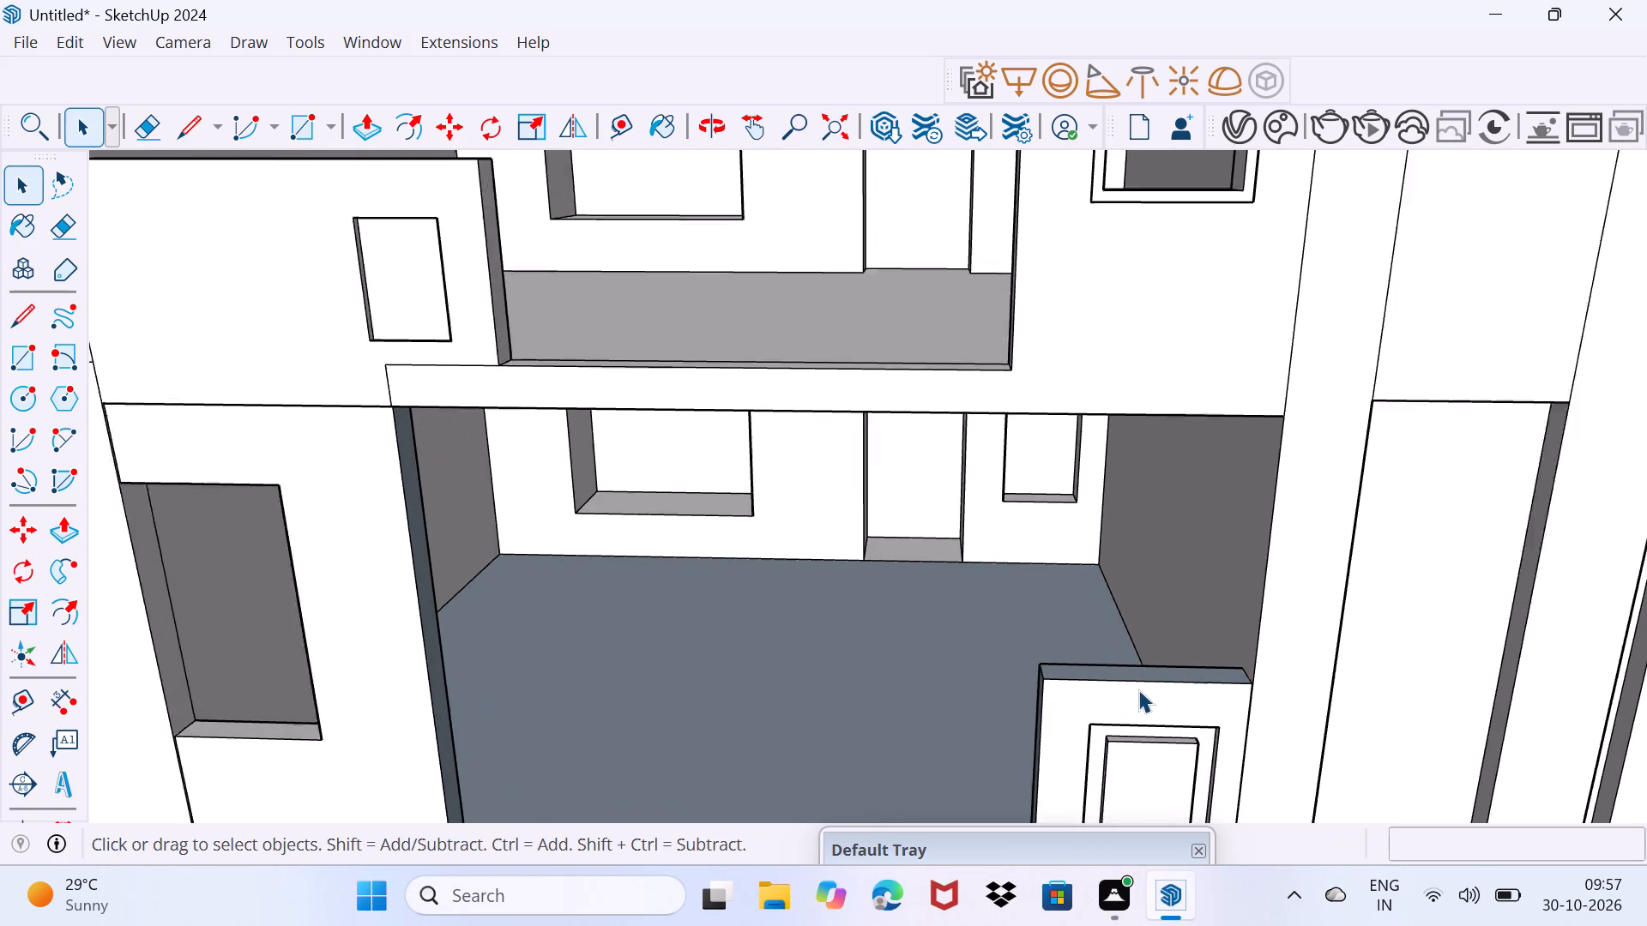
scroll(1138, 689, up, 4)
middle_drag(1080, 679, 1080, 707)
scroll(1041, 666, up, 6)
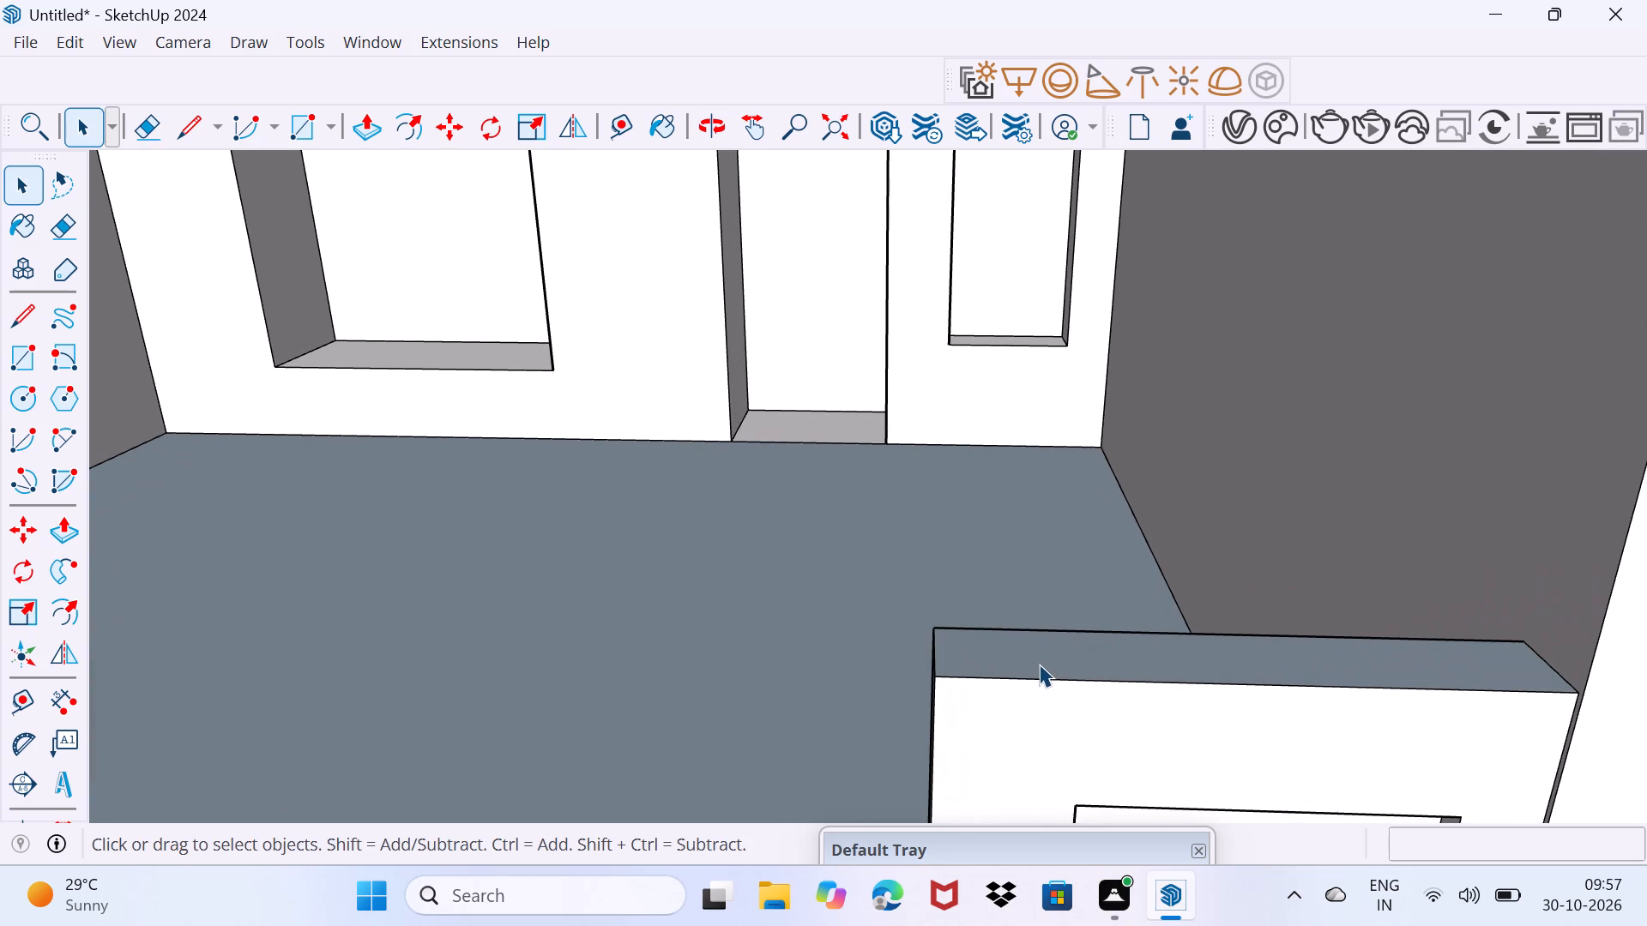
key(r)
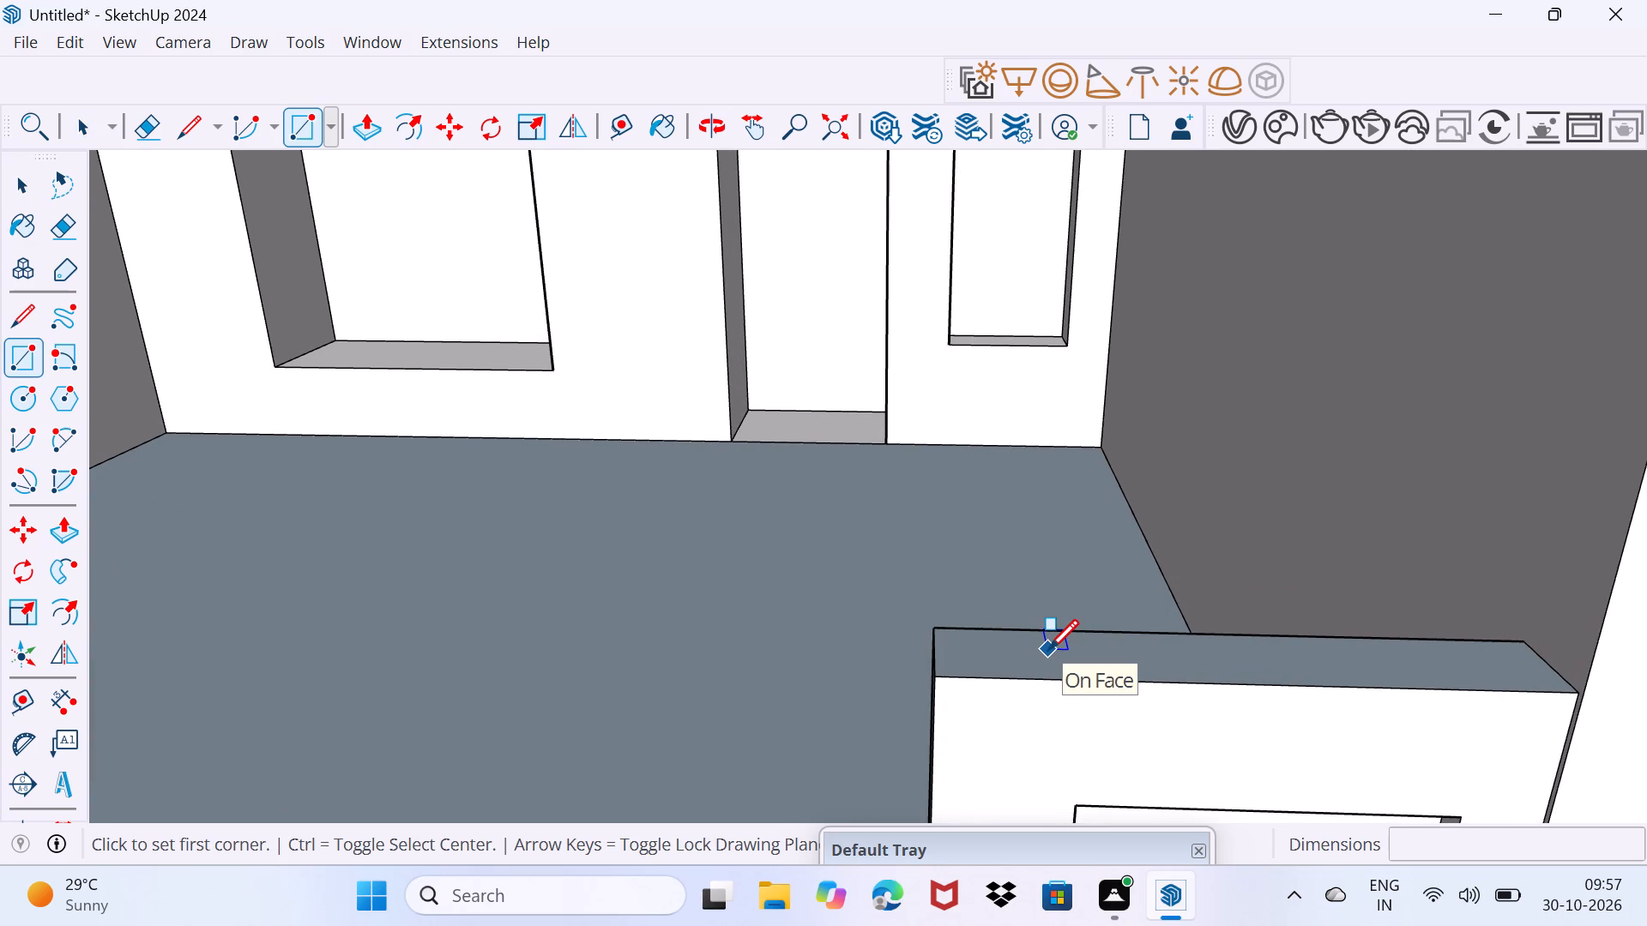
click(1047, 648)
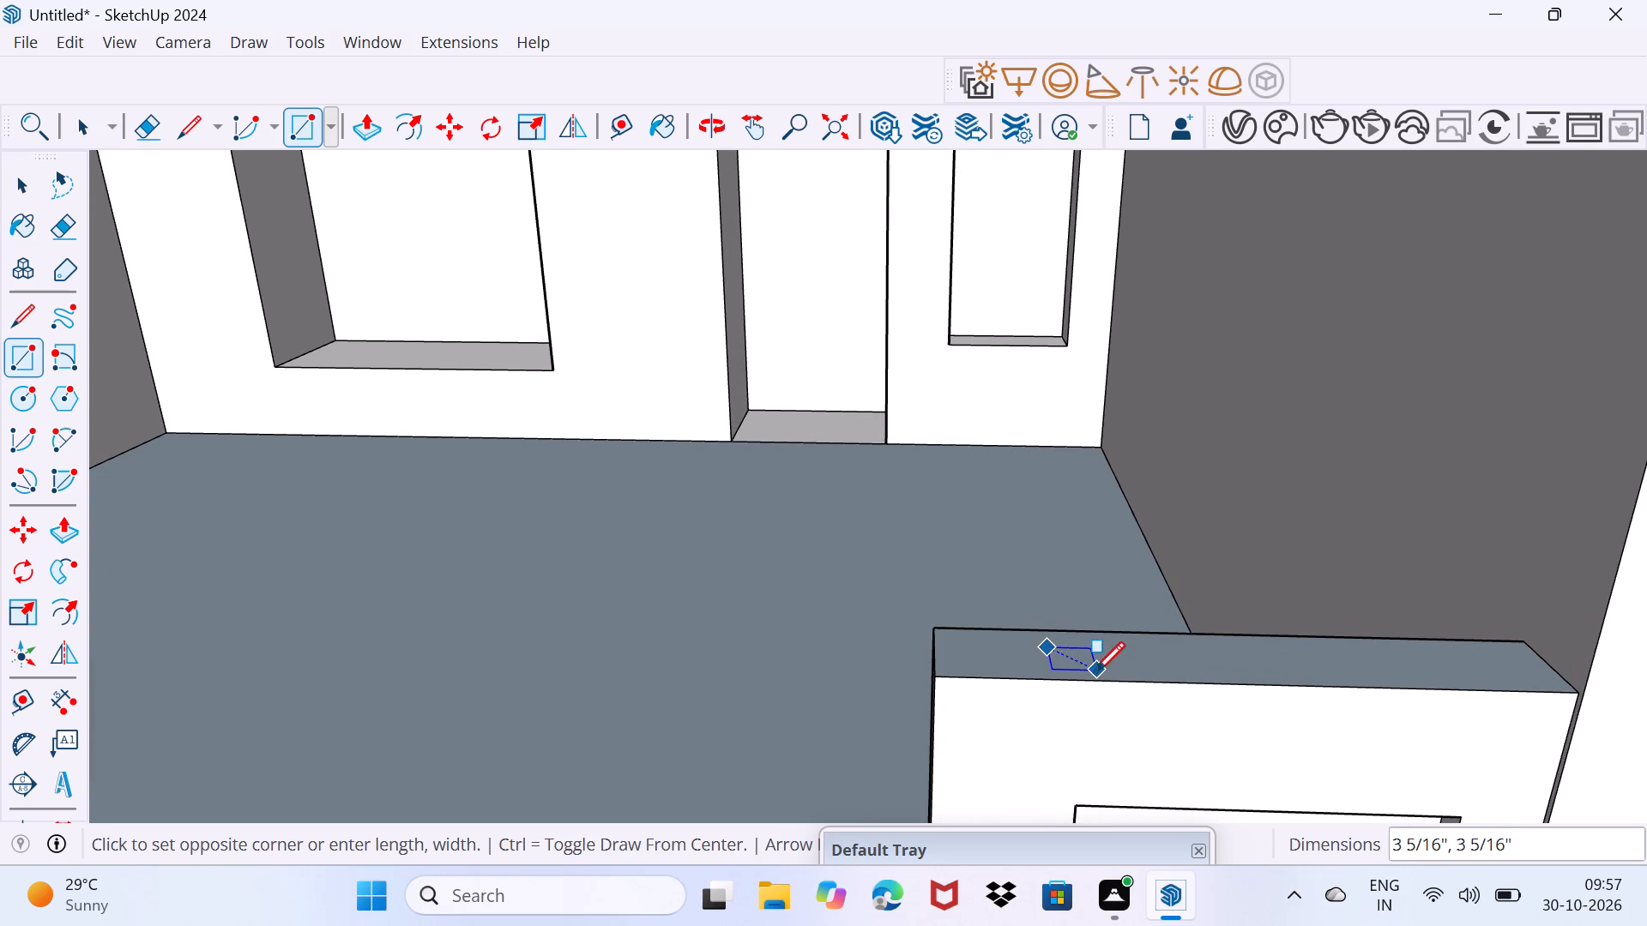
click(1125, 671)
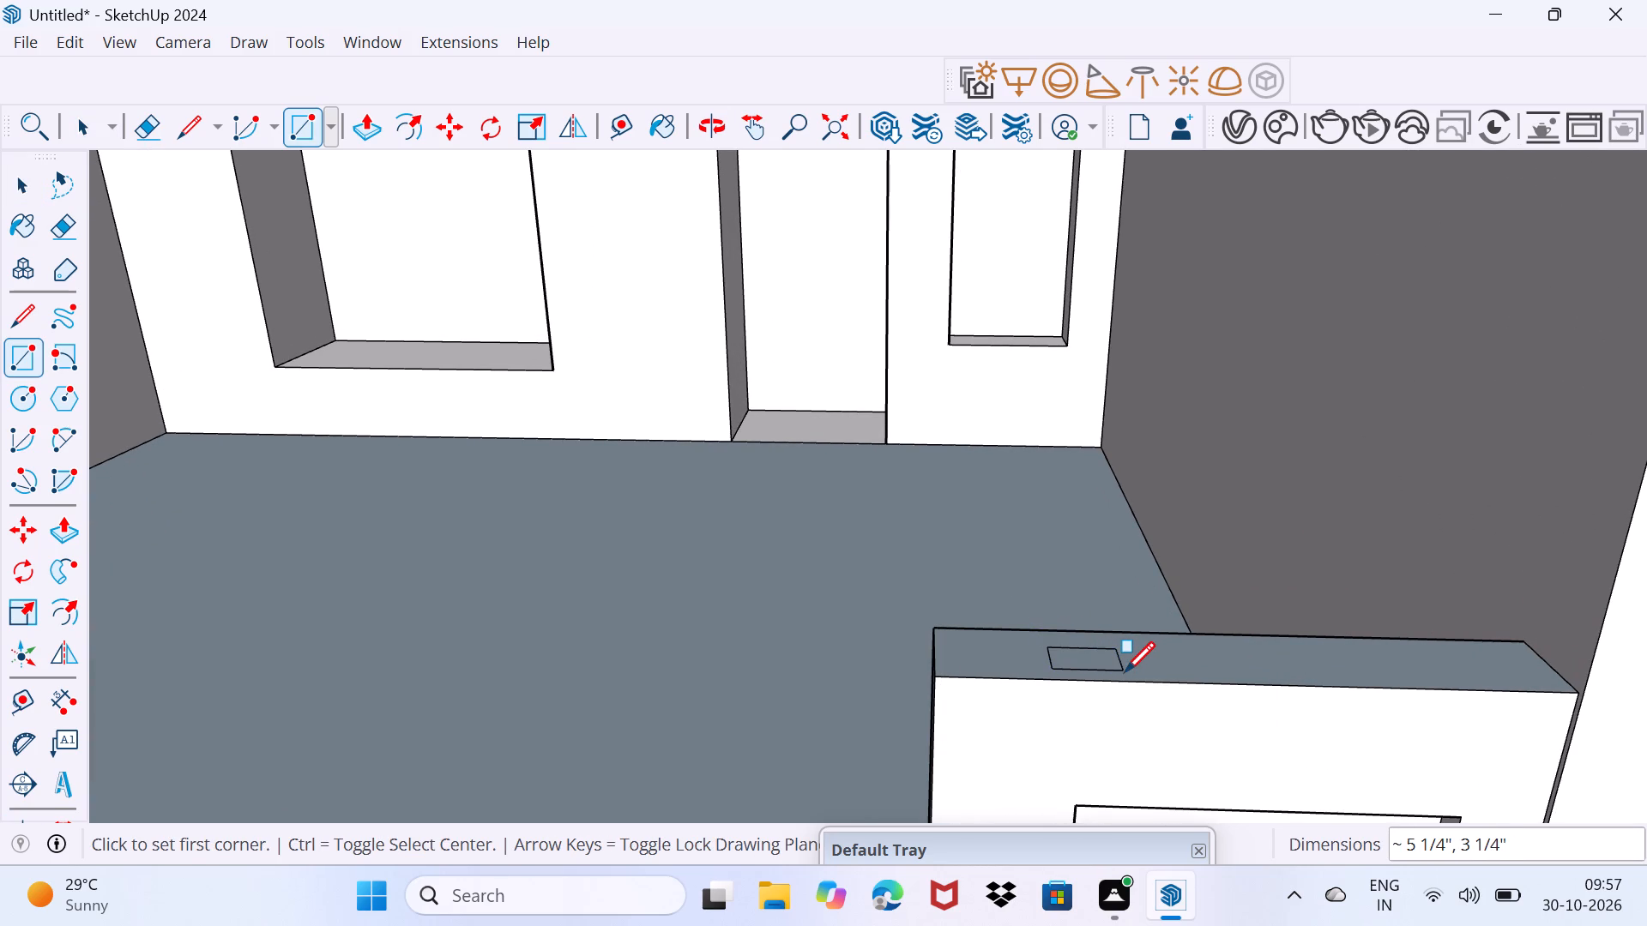
key(space)
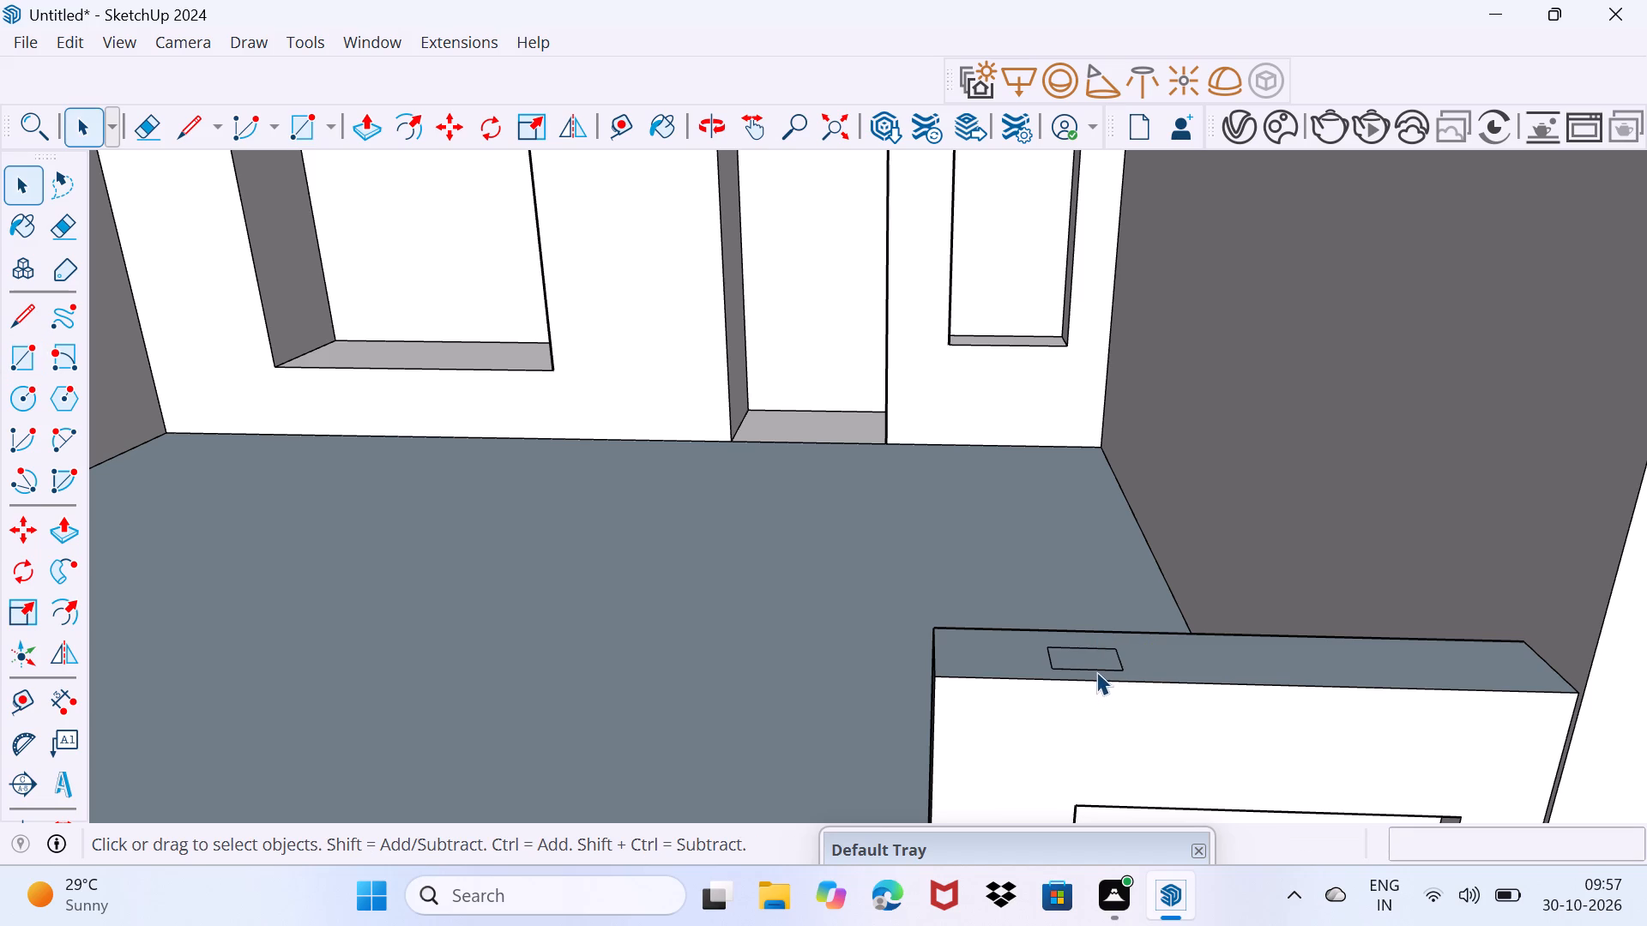
Copy the small rectangle's four edges along the low wall's top with /2 spacing, making three evenly spaced rectangles.
click(1096, 670)
ctrl+click(1121, 663)
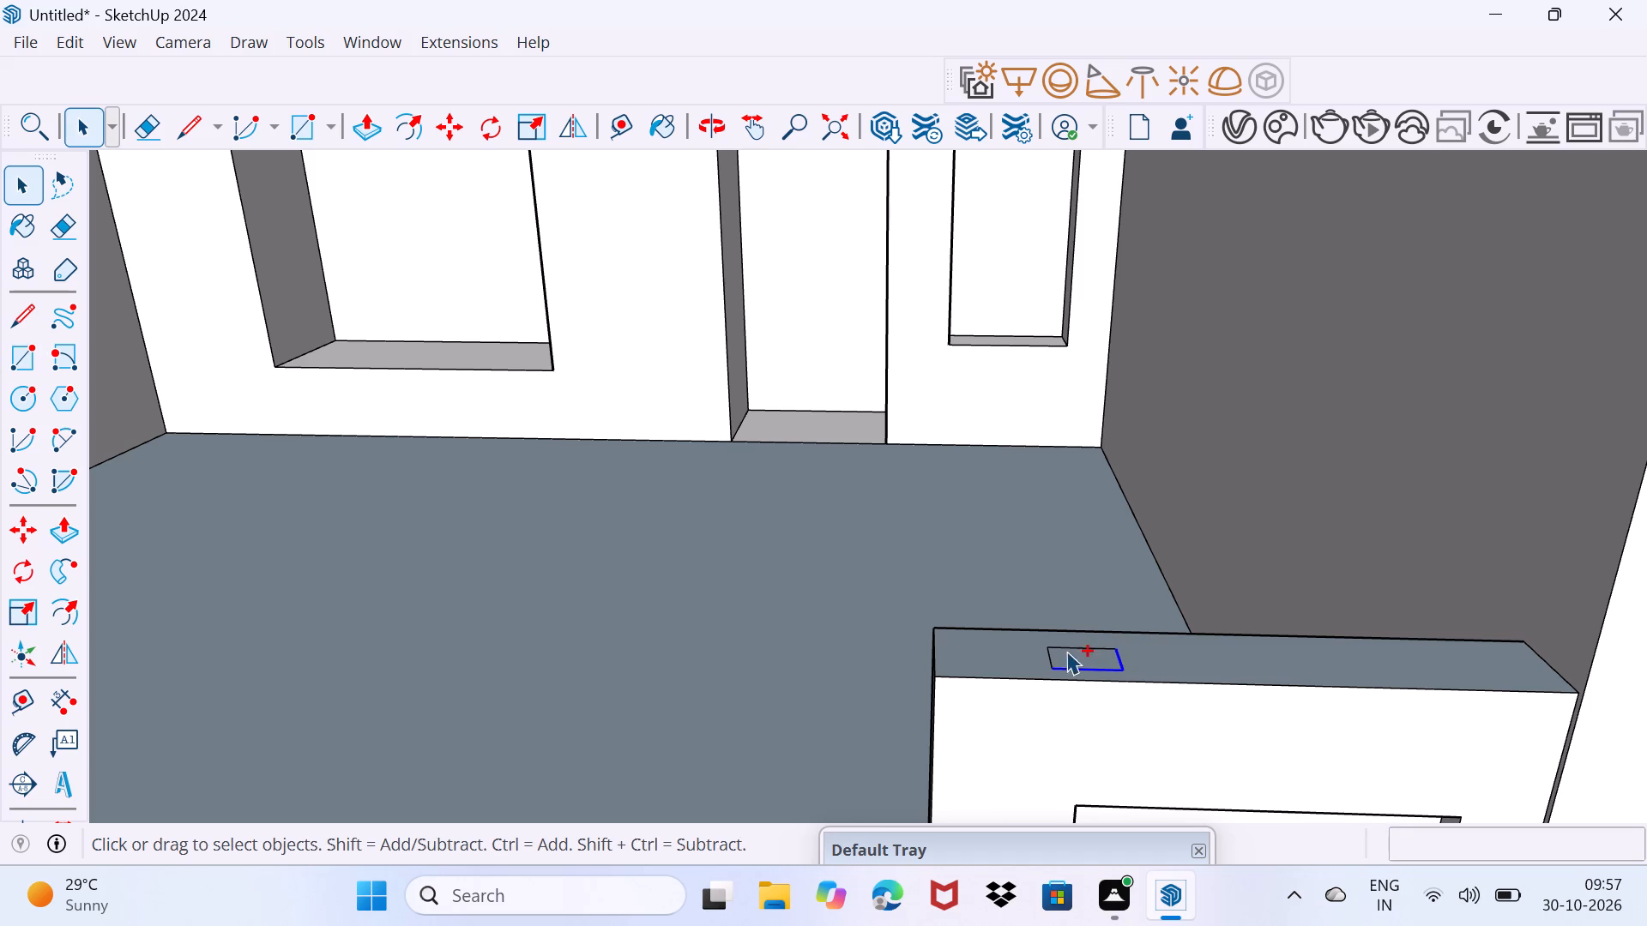
ctrl+click(1050, 658)
ctrl+click(1073, 650)
key(m)
click(1122, 674)
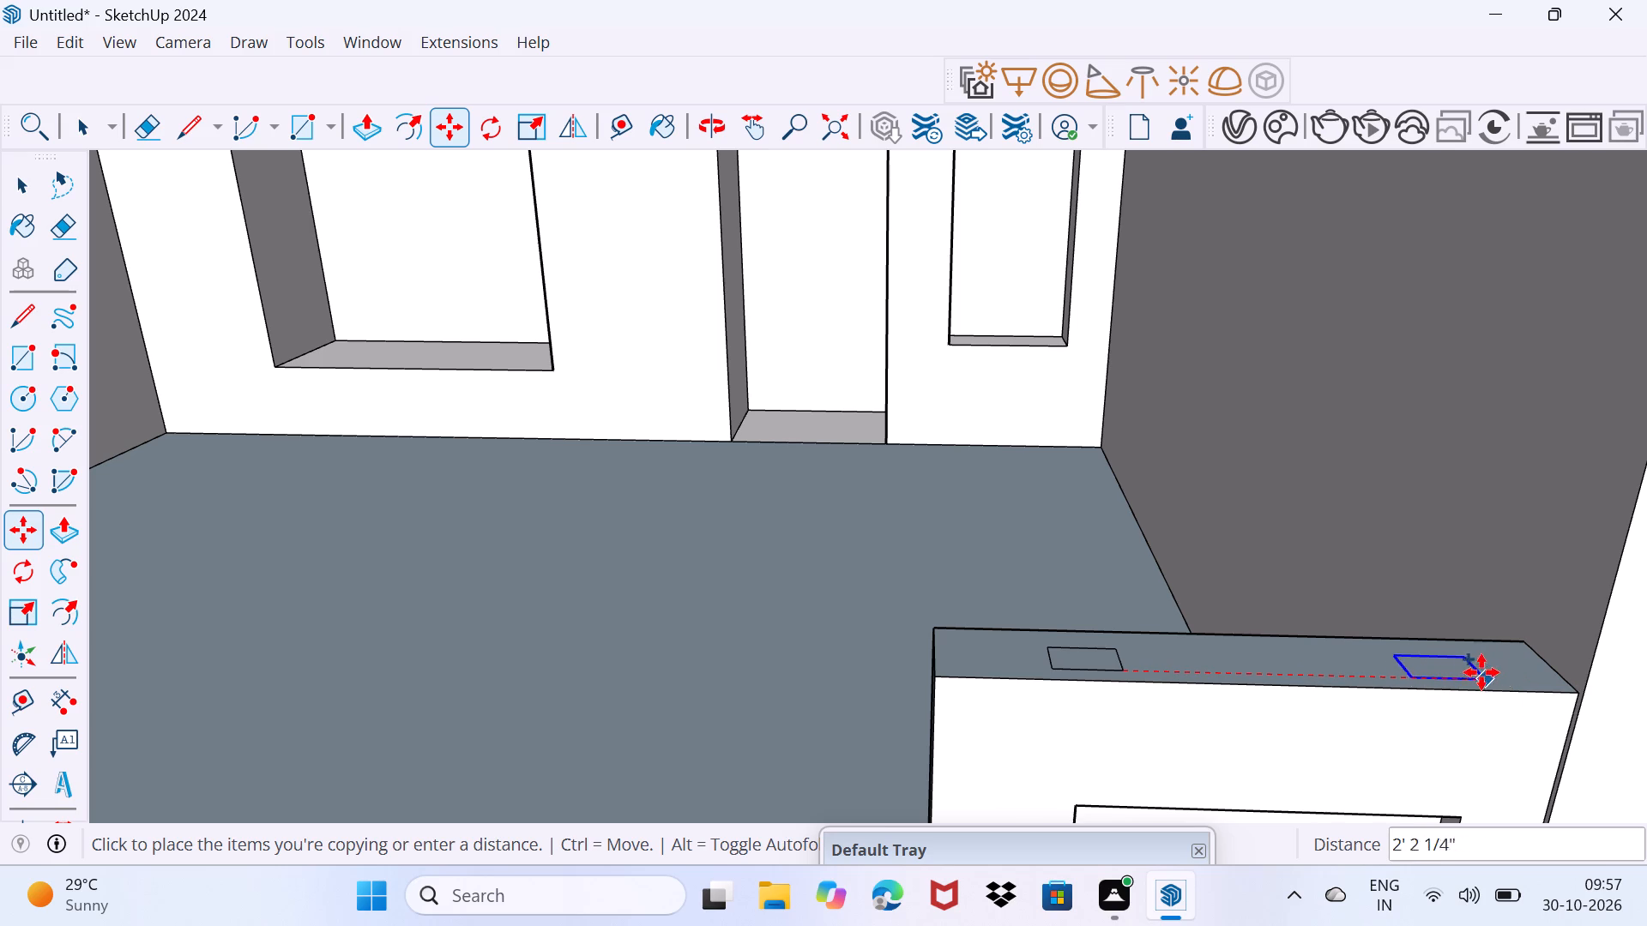
click(1440, 675)
text(/2)
key(Return)
scroll(1129, 707, down, 3)
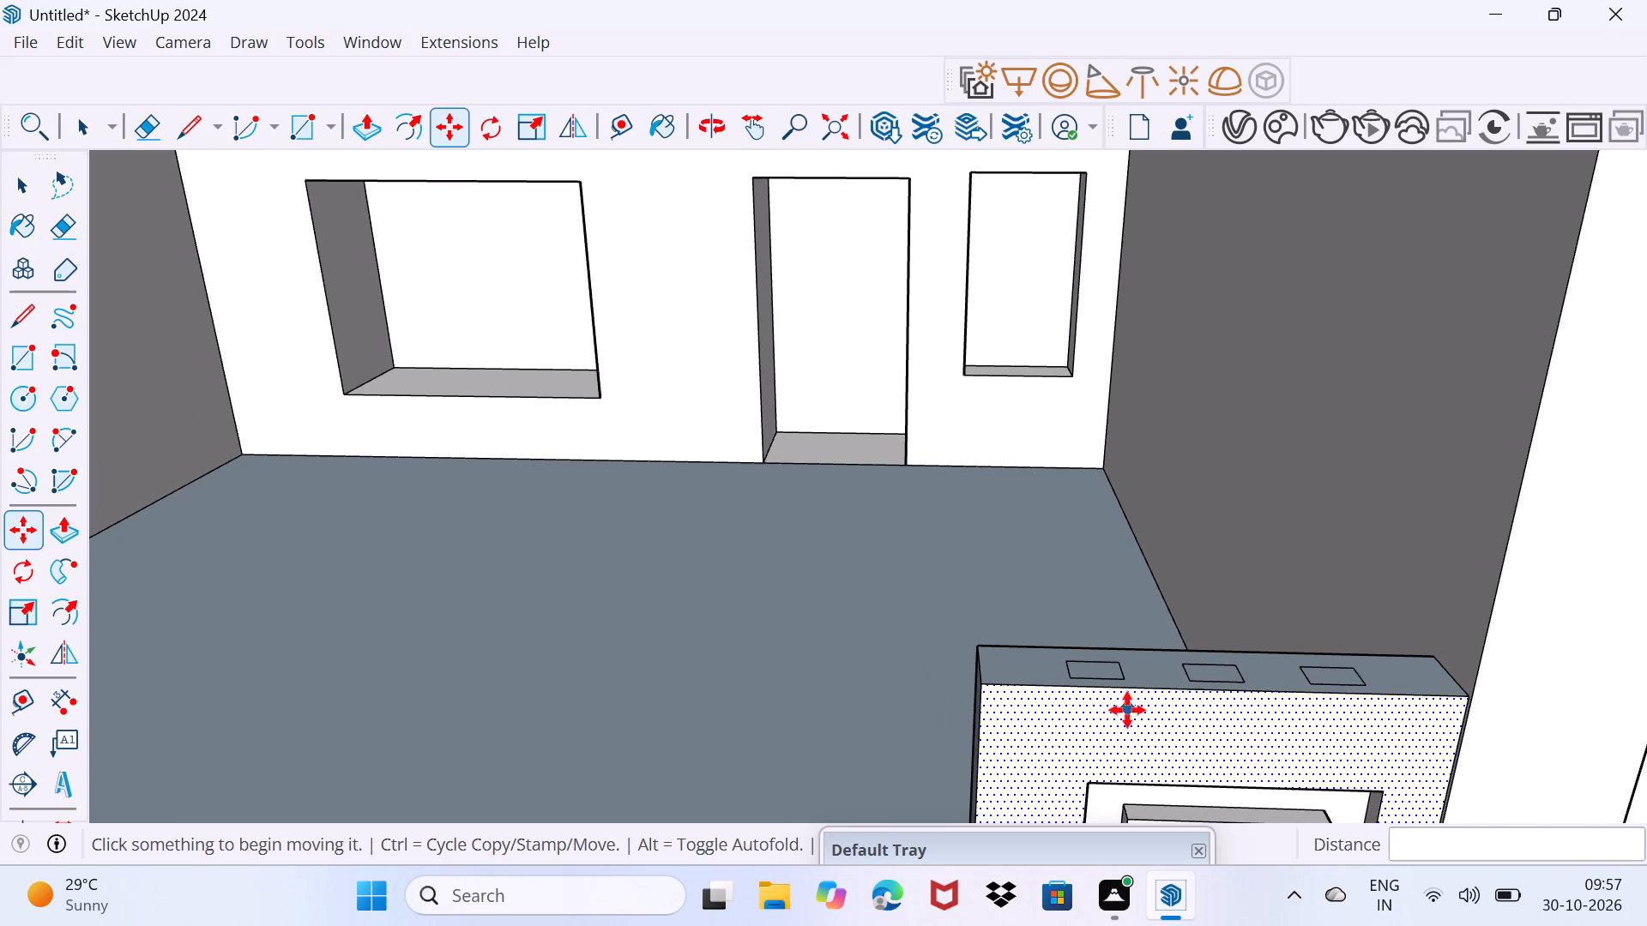
key(space)
Push/Pull the first small rectangle up about 5' 2 3/8" to the underside of the floor above as a vertical post.
scroll(1126, 709, down, 3)
scroll(1100, 677, up, 1)
click(1100, 677)
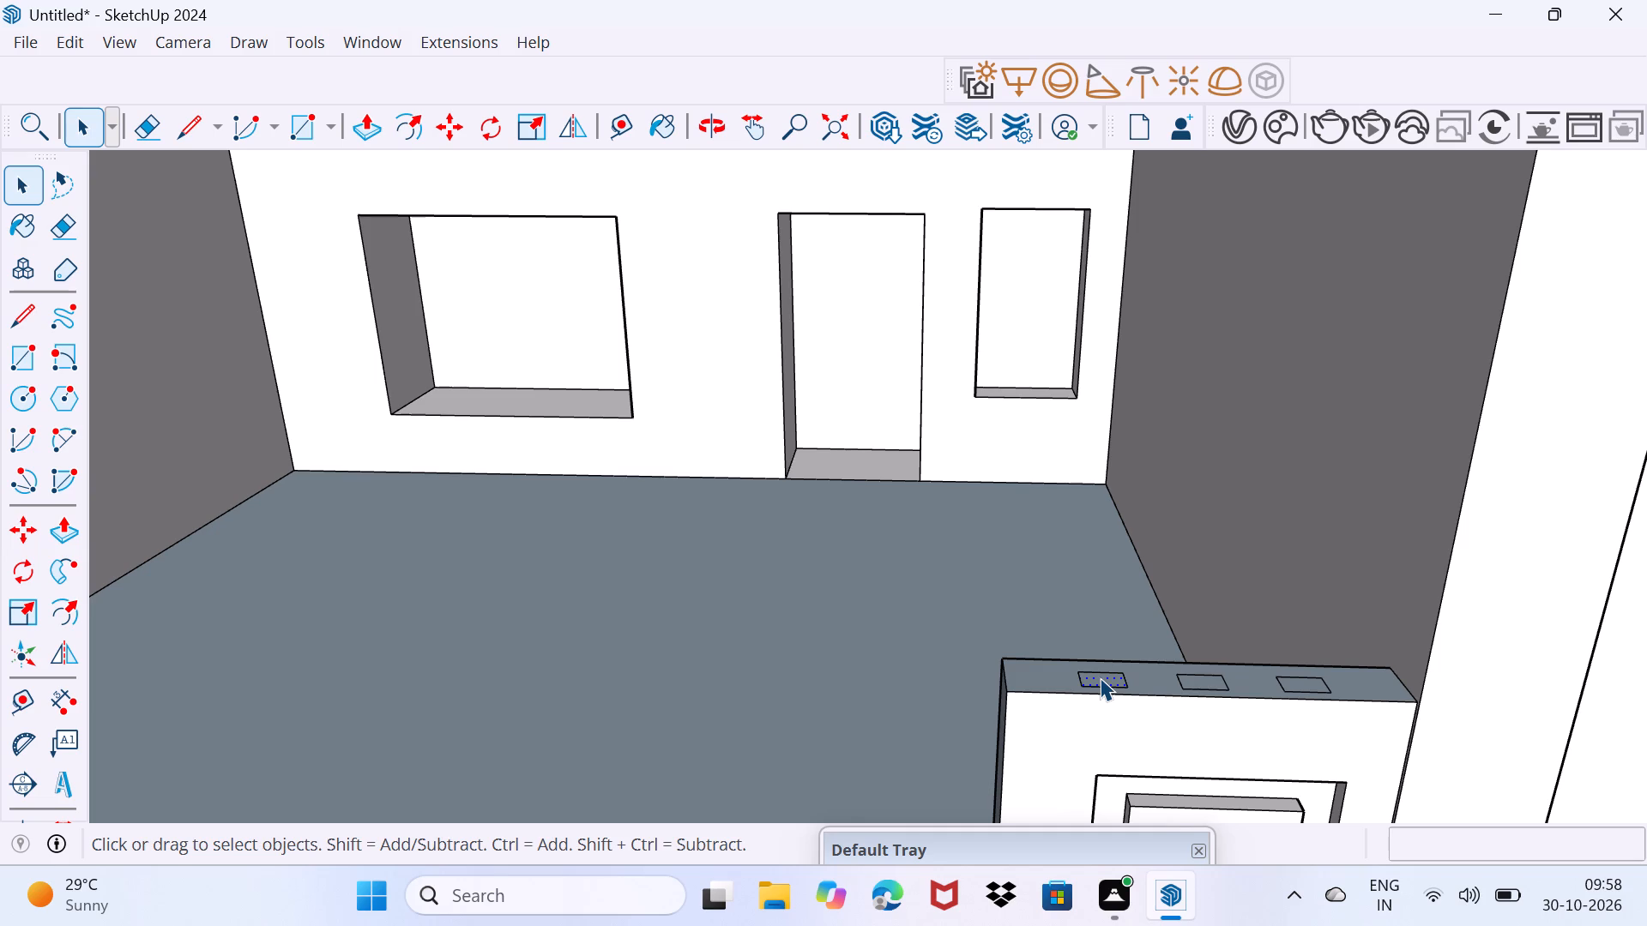
key(p)
click(1100, 677)
scroll(1121, 524, down, 3)
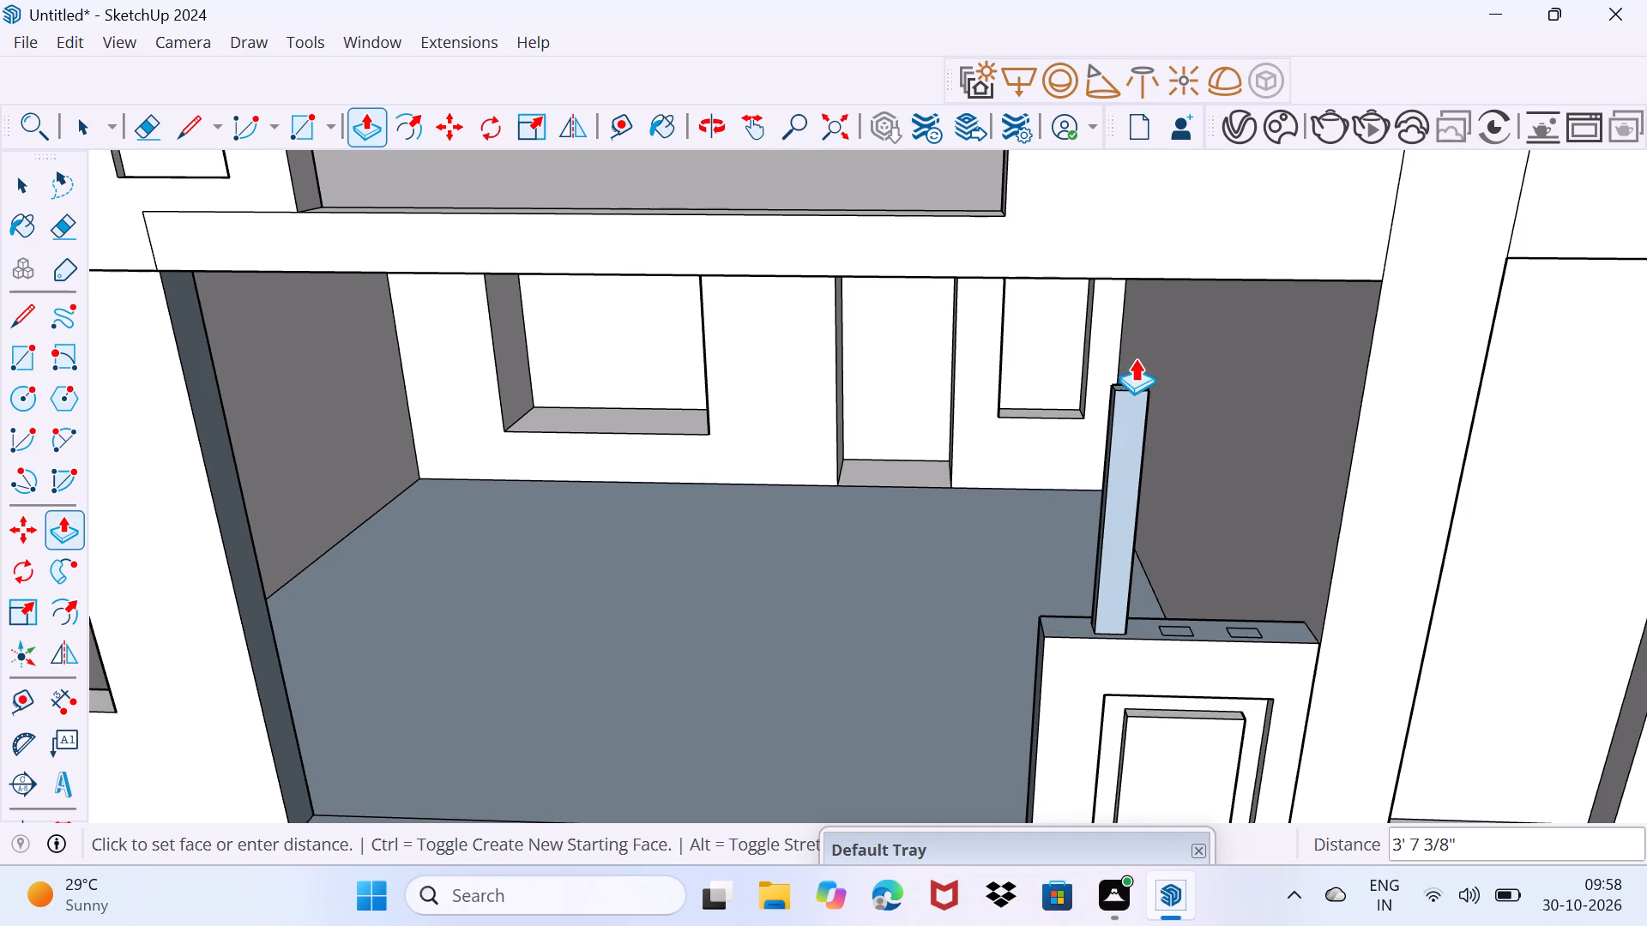
click(1135, 266)
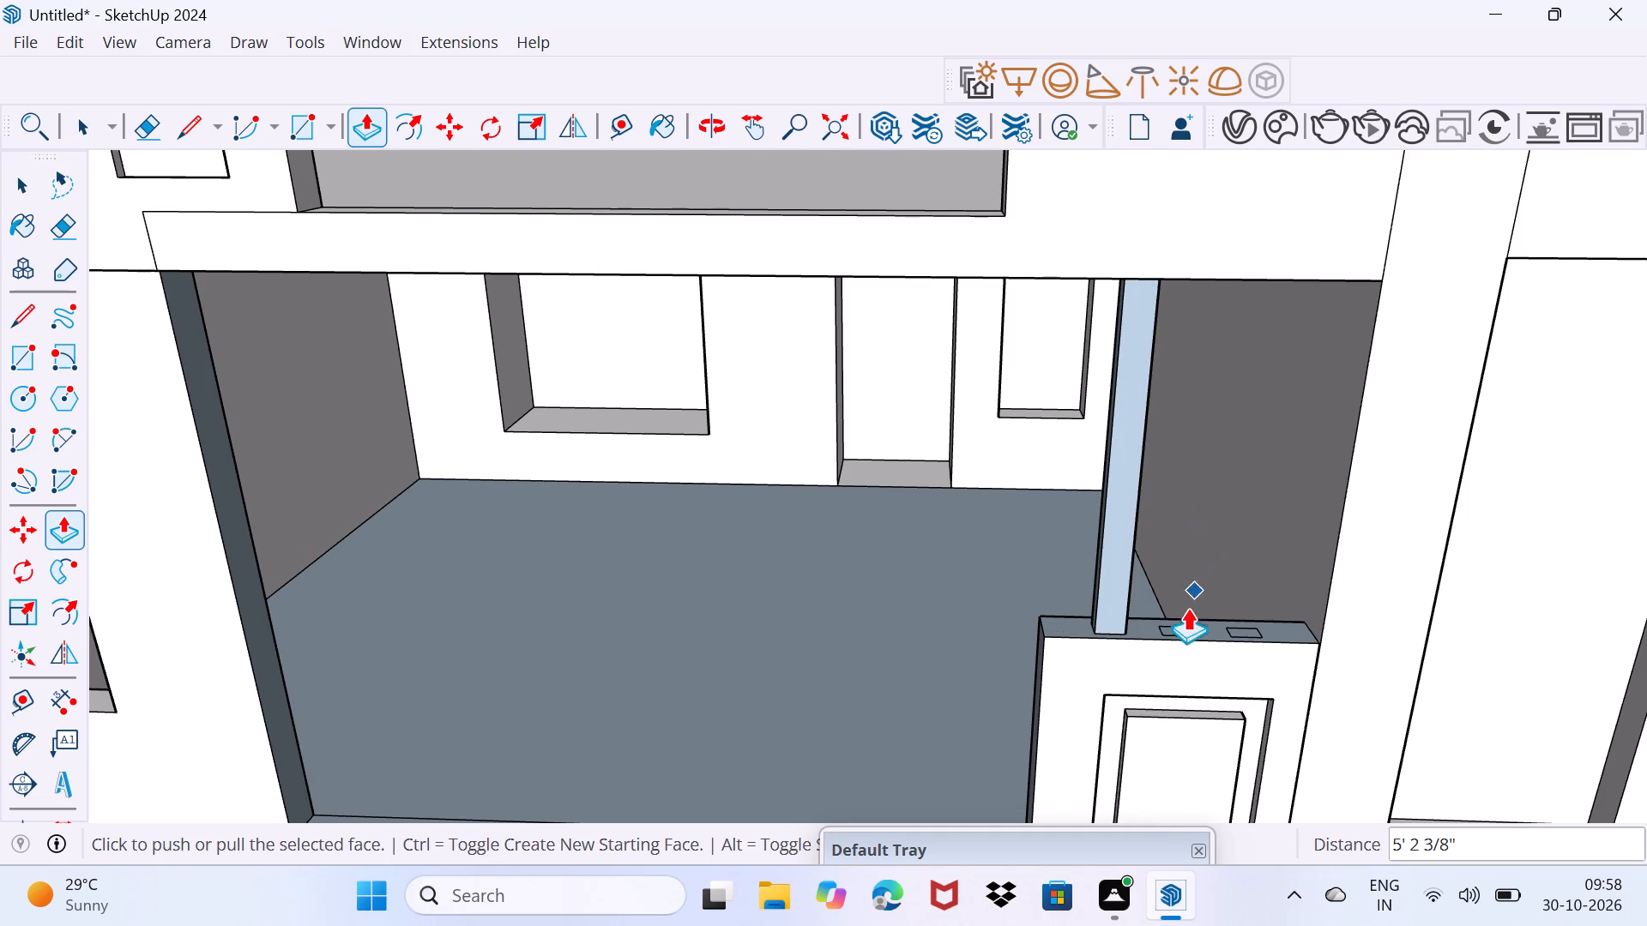
Push/Pull the middle small rectangle up about 5' 2 5/16" to the underside of the floor above.
scroll(1177, 622, up, 2)
key(Escape)
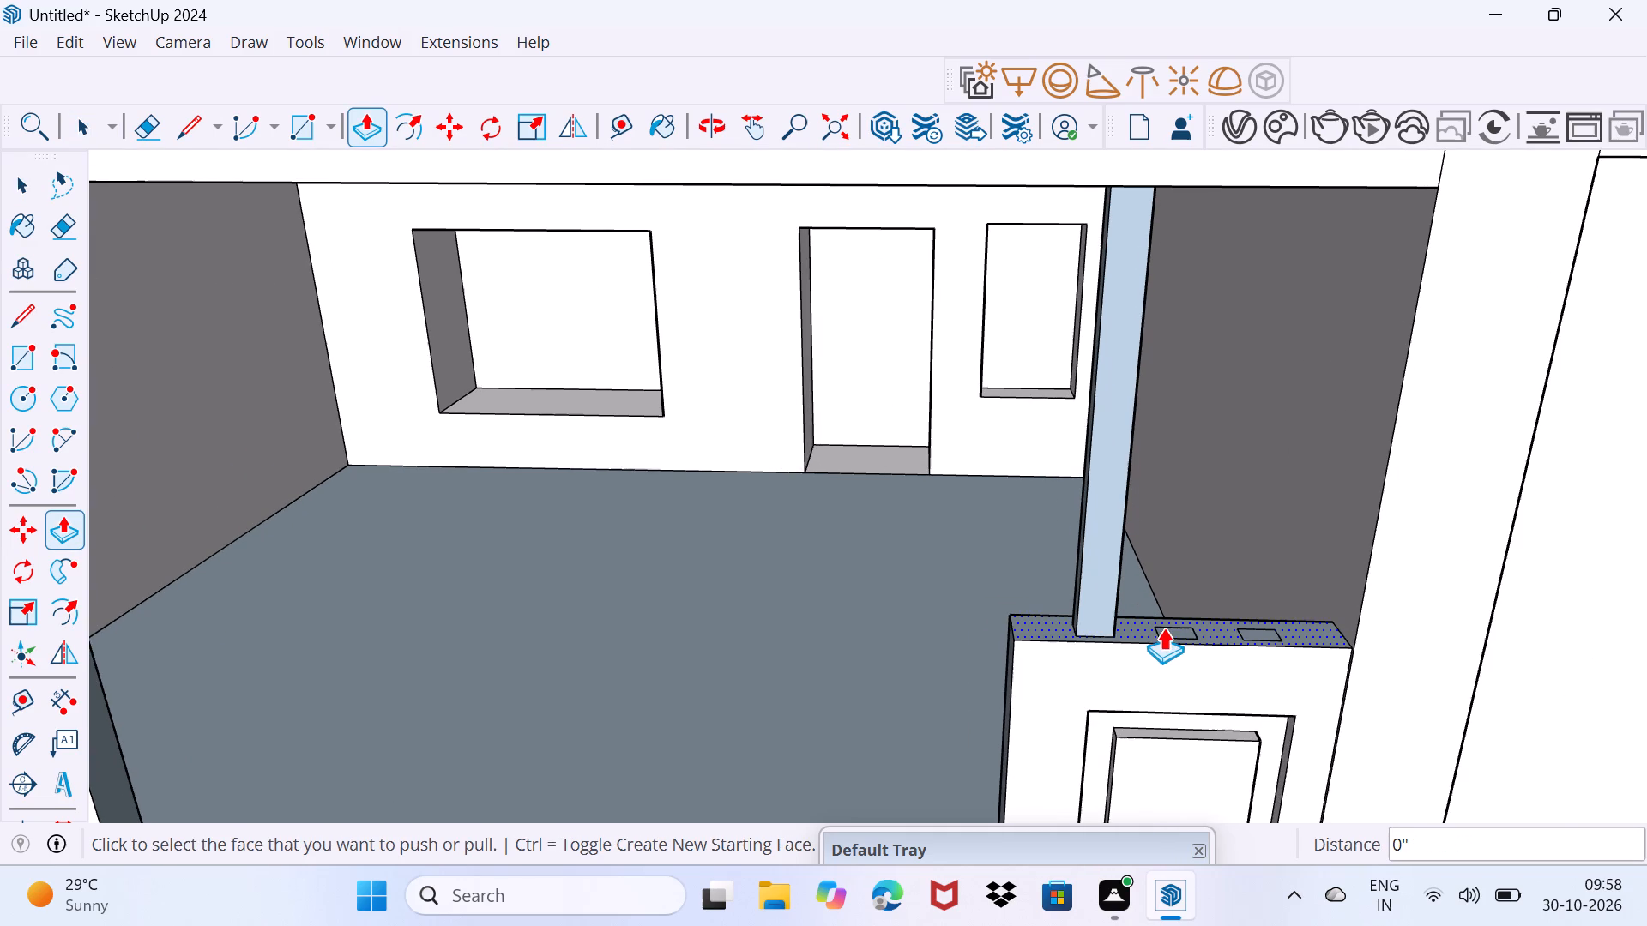
click(1165, 638)
scroll(1209, 431, down, 3)
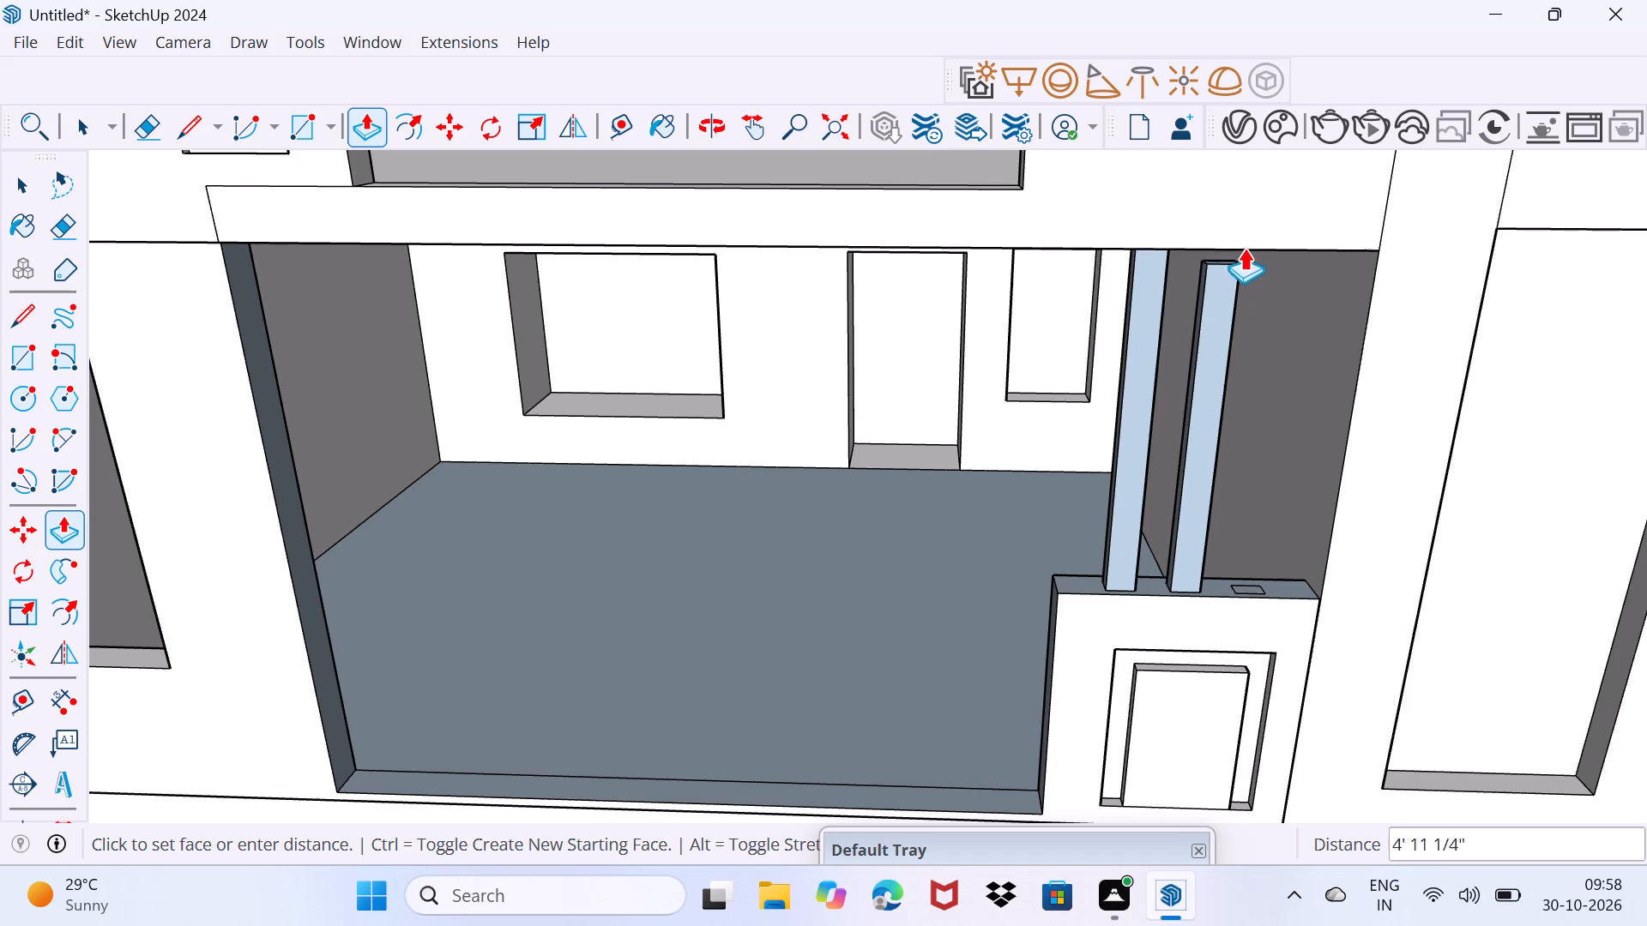
click(1243, 242)
Push/Pull the third small rectangle, nearest the side wall, up to the underside of the floor above.
scroll(1253, 572, up, 3)
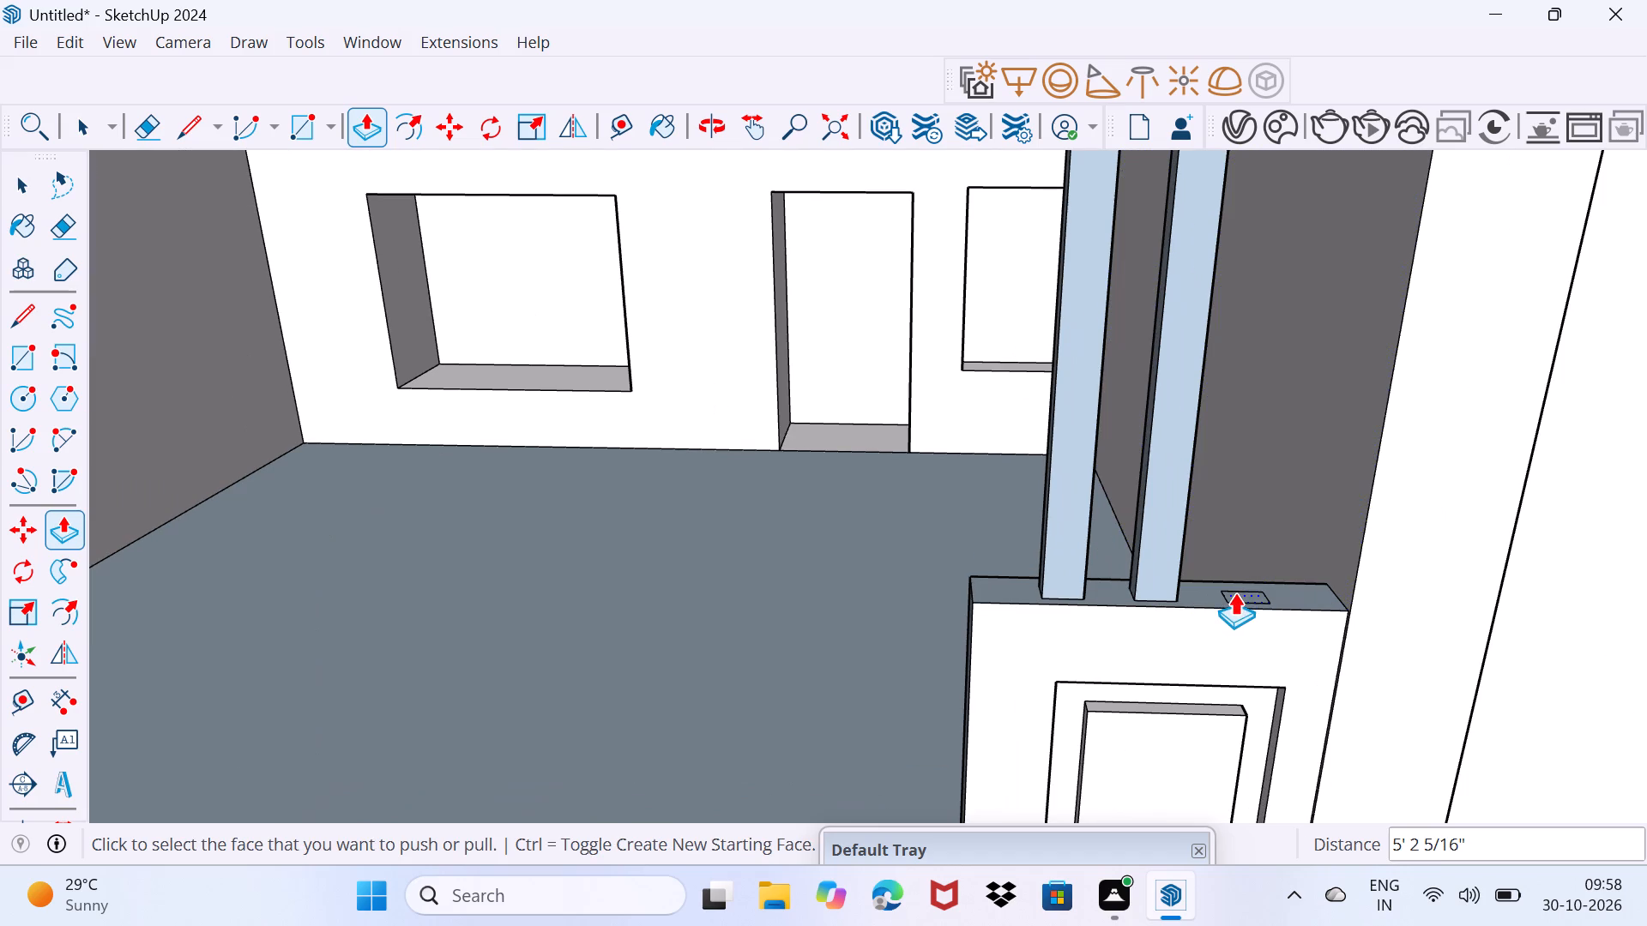
scroll(1246, 585, up, 9)
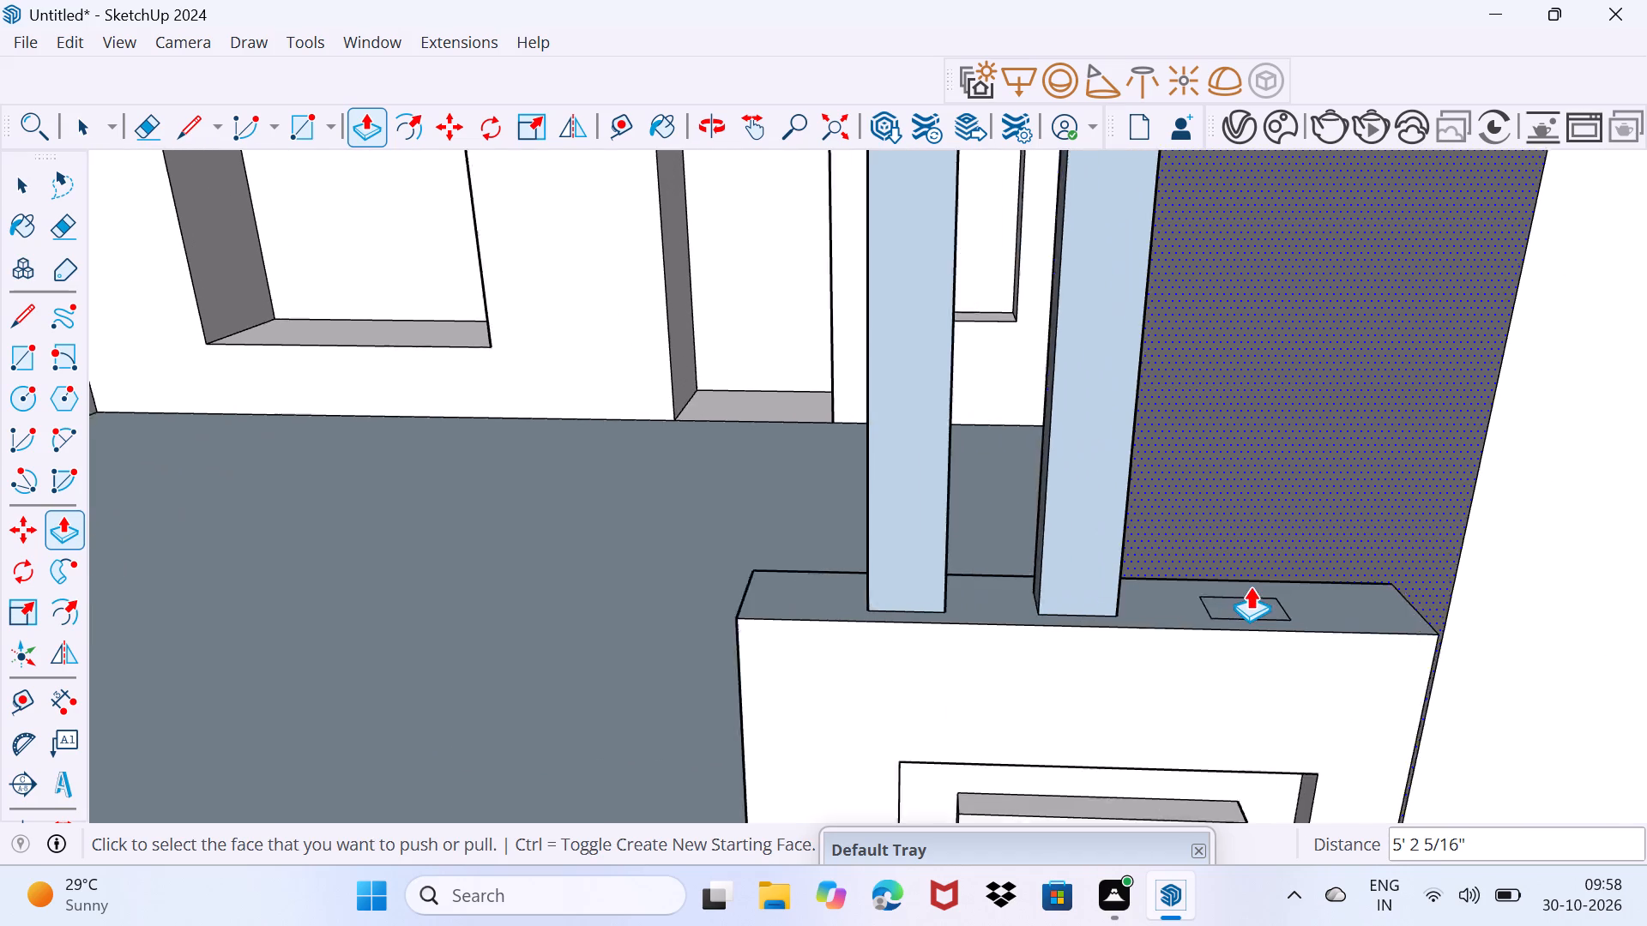
click(1246, 606)
scroll(1264, 467, down, 12)
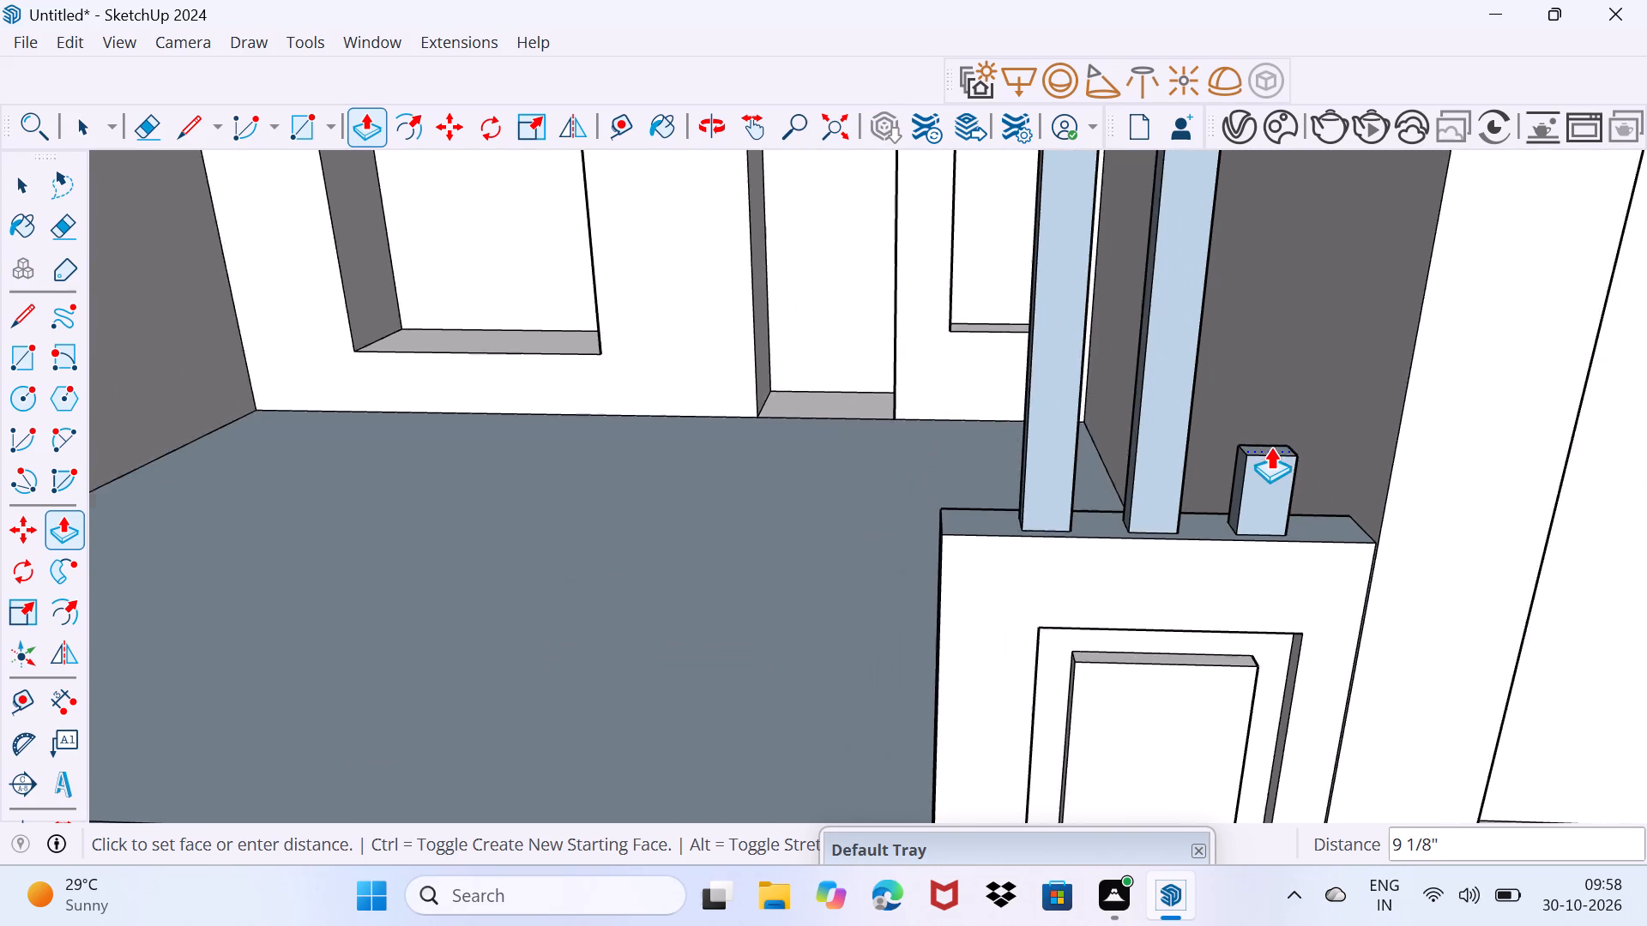
scroll(1270, 447, down, 2)
middle_drag(1274, 262, 1247, 502)
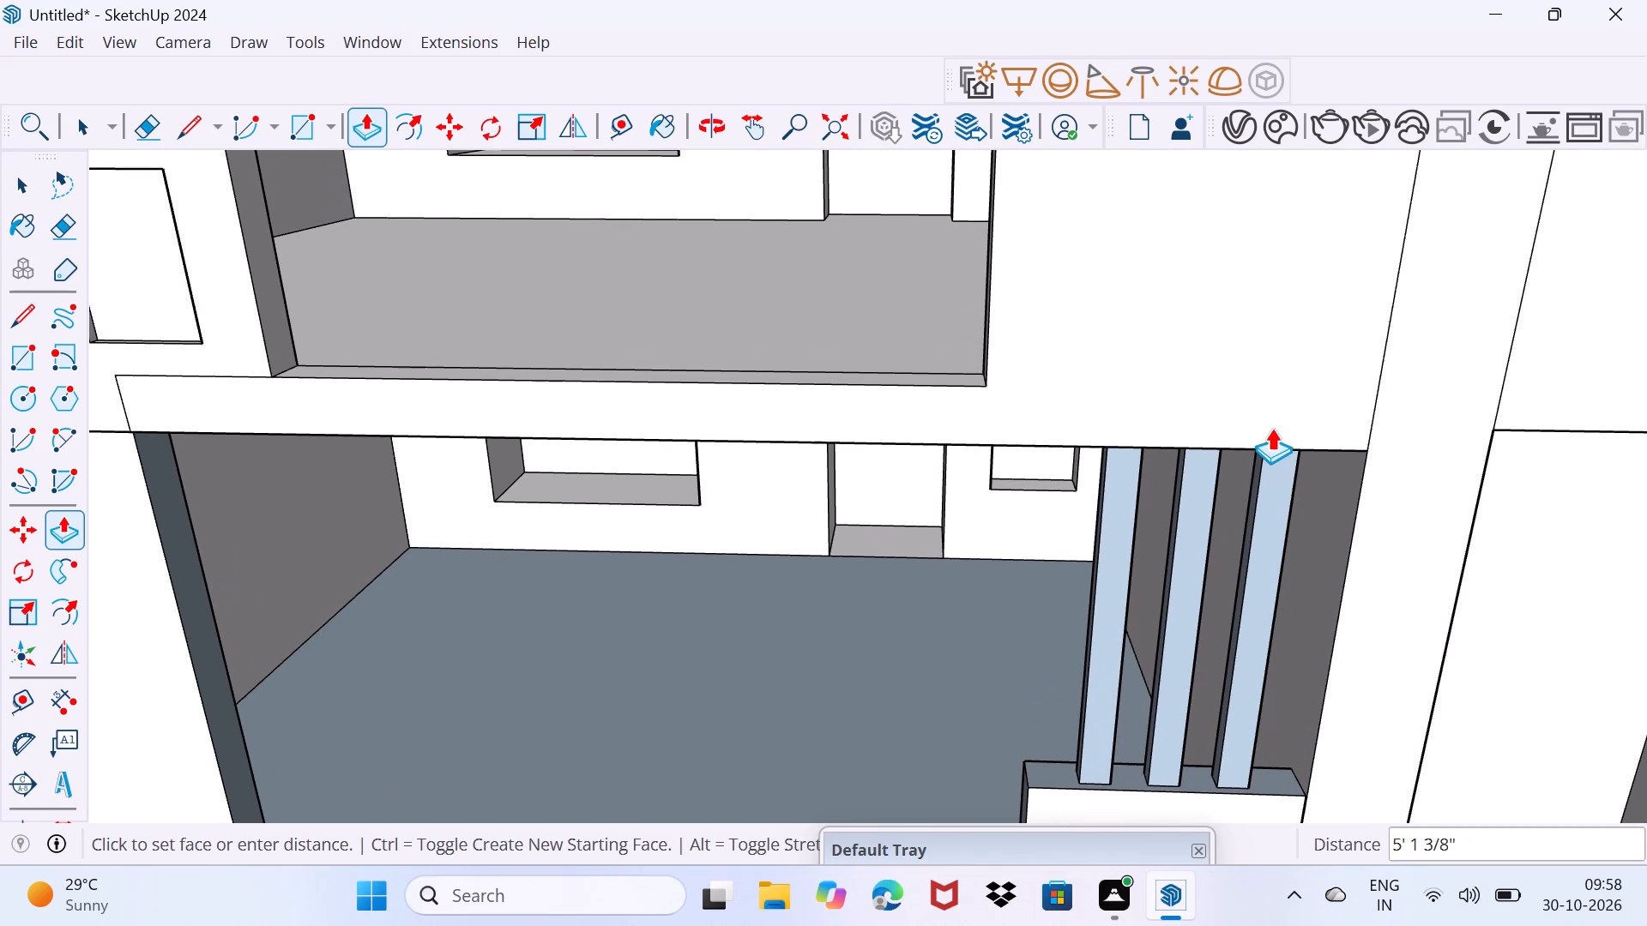
click(1271, 428)
key(space)
Paint the tower panel between the tall recesses and the lower-storey wall around the framed window dark navy from the Colors collection.
drag(1173, 630, 1215, 486)
scroll(1167, 496, down, 9)
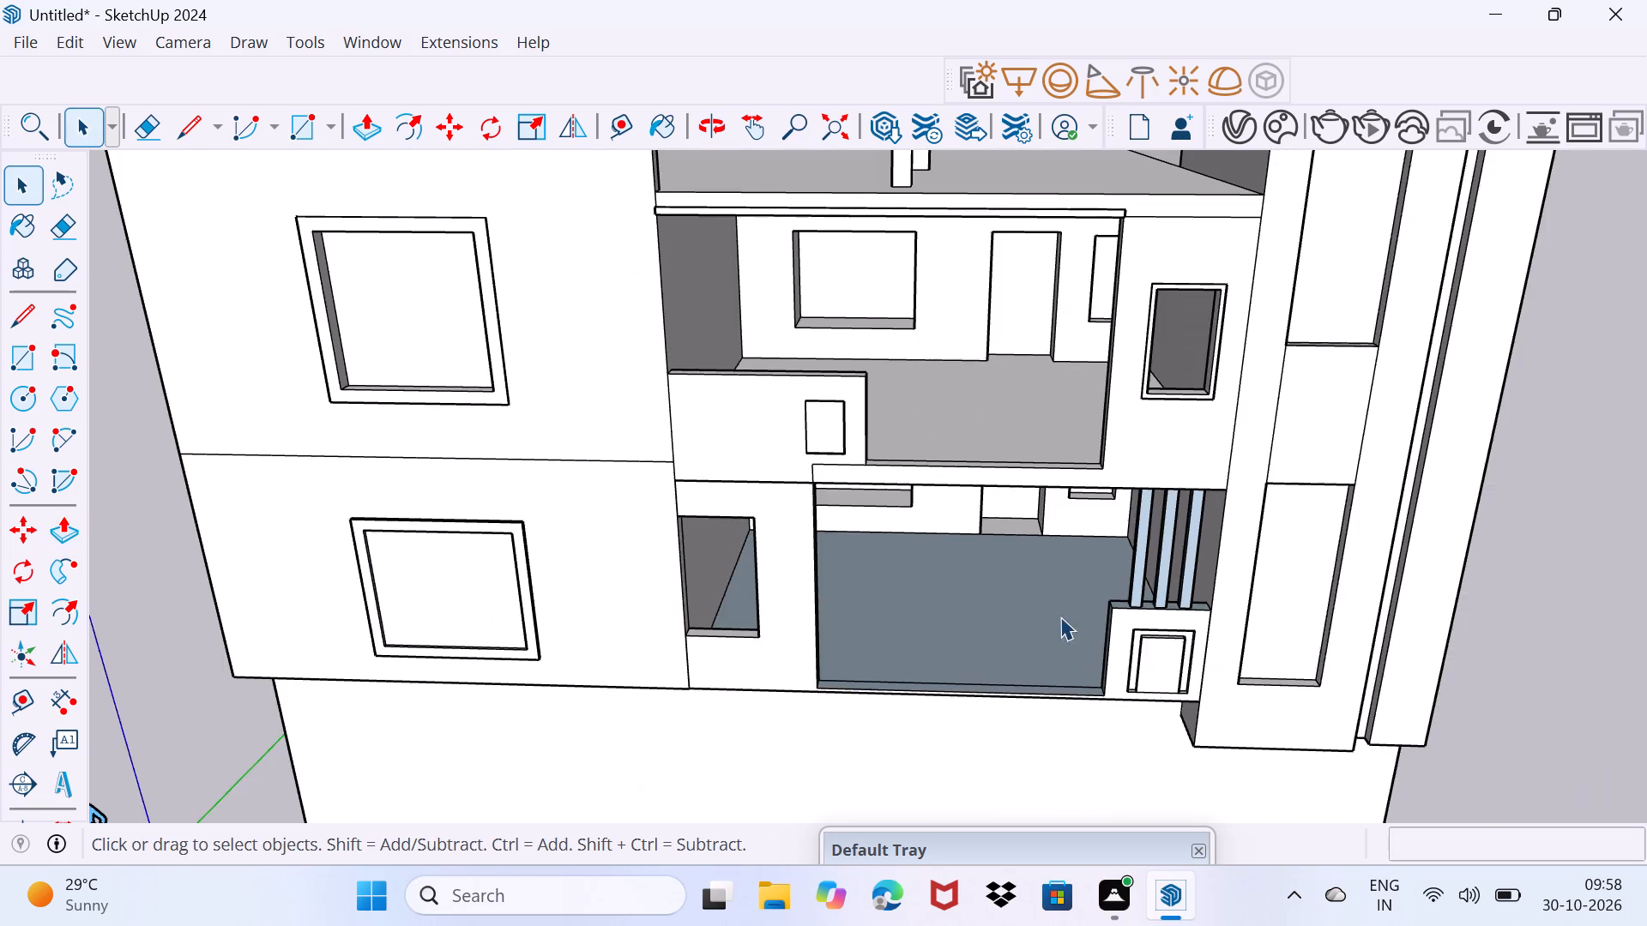
middle_drag(1060, 616, 1113, 480)
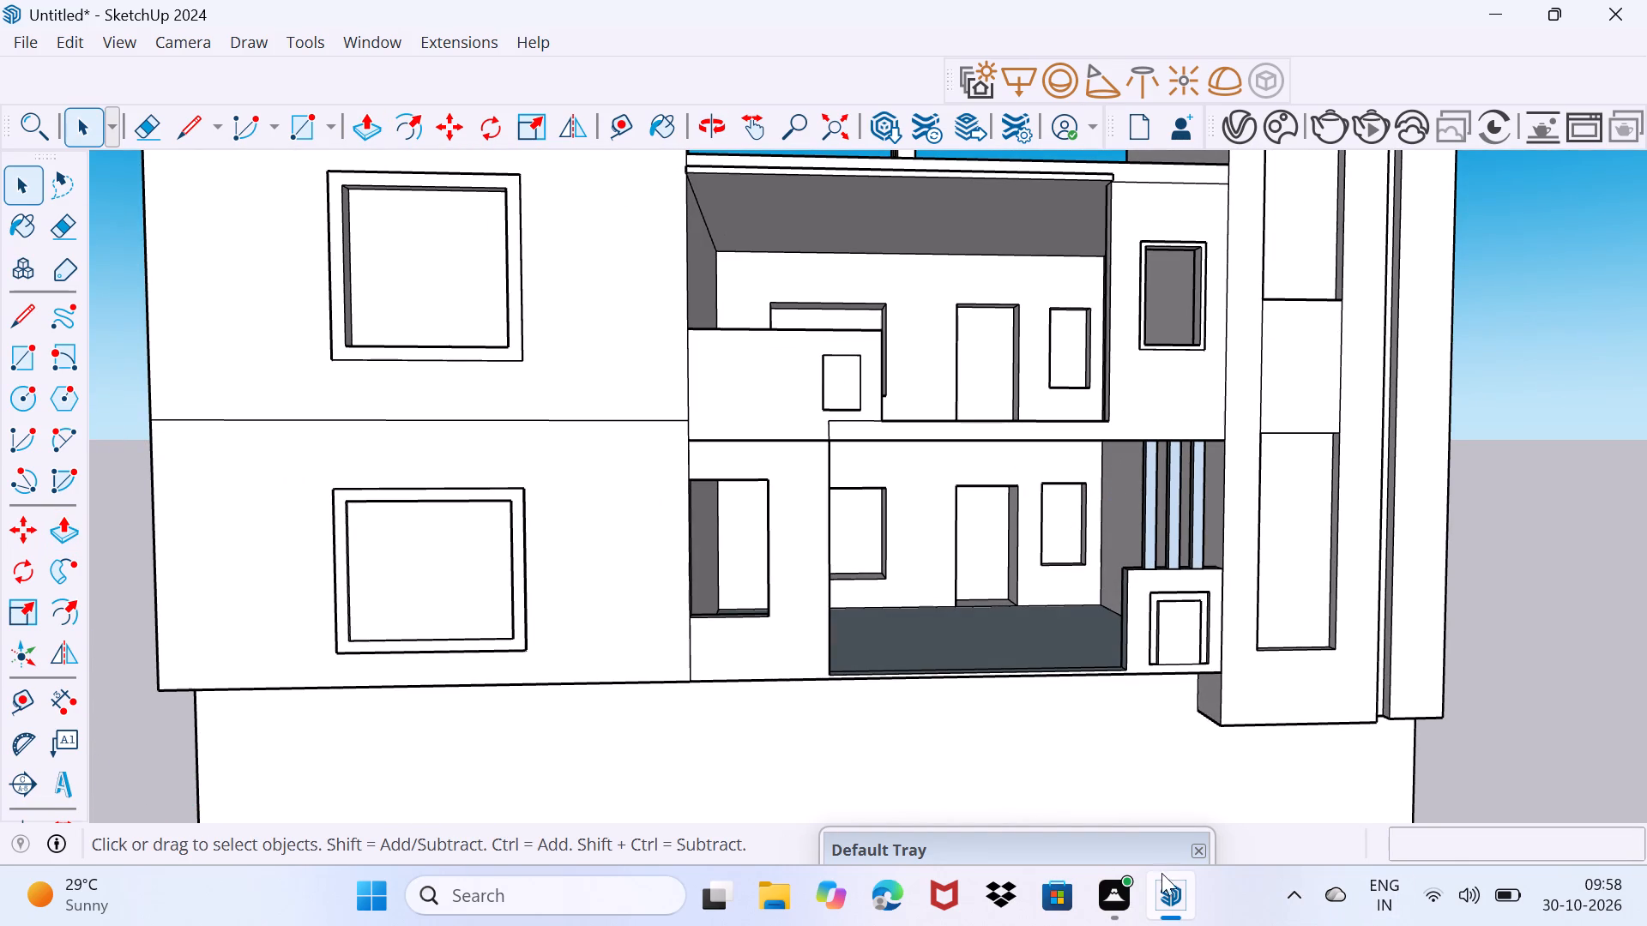
drag(1127, 845, 1368, 346)
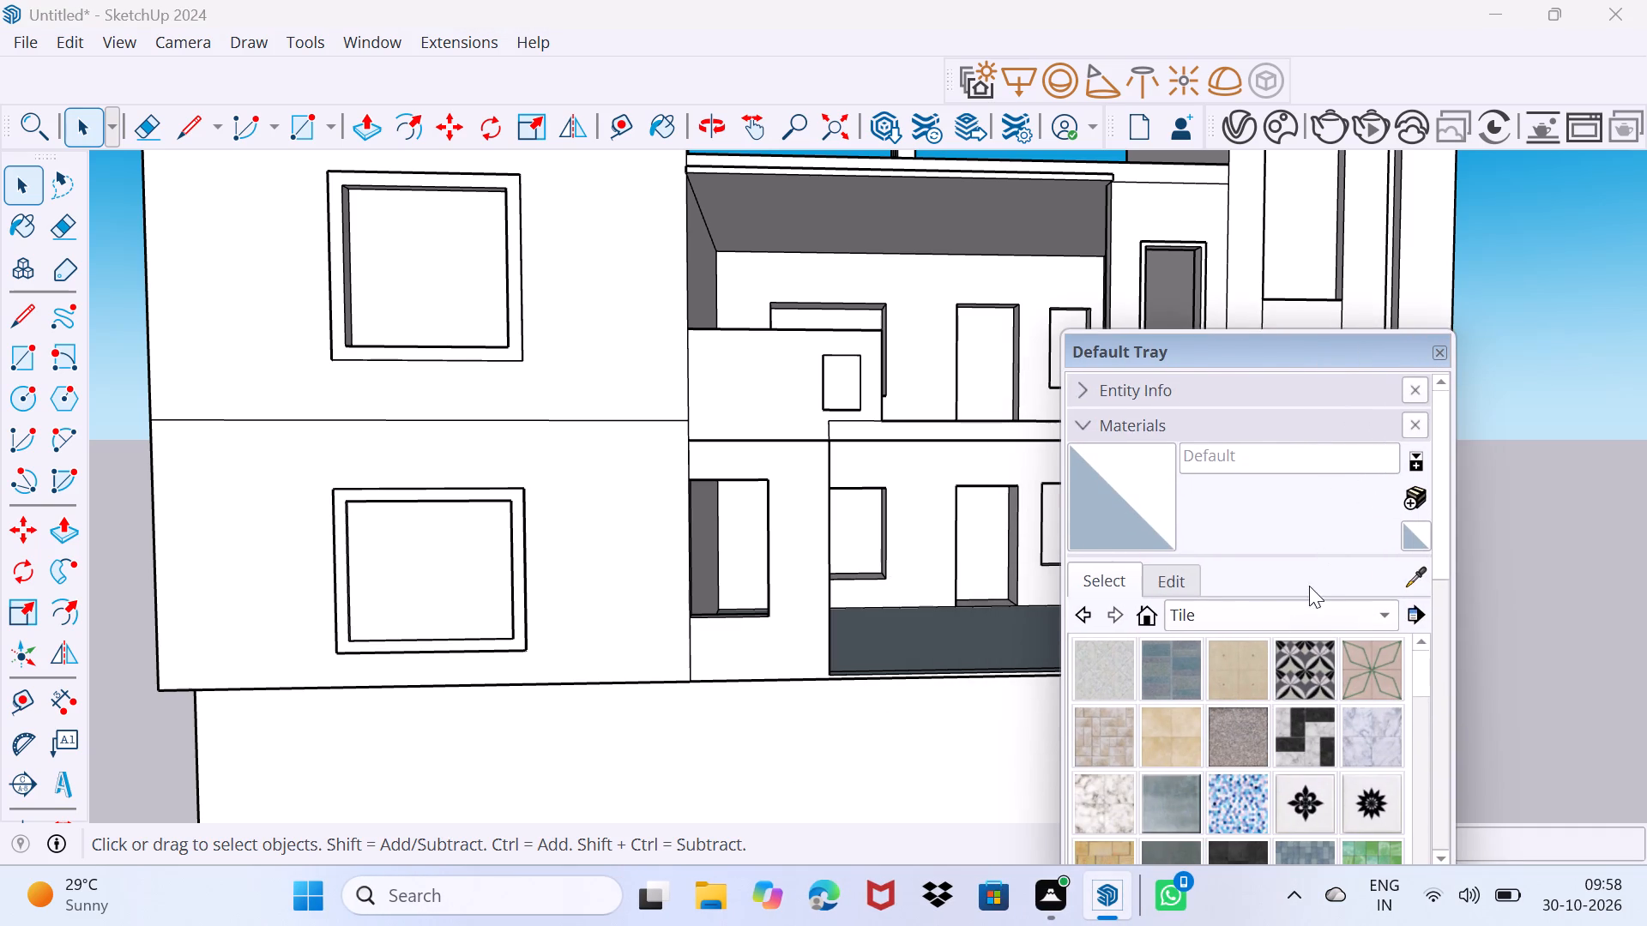
click(1293, 624)
click(1258, 416)
scroll(1268, 433, down, 4)
scroll(1277, 514, down, 4)
scroll(1282, 586, down, 4)
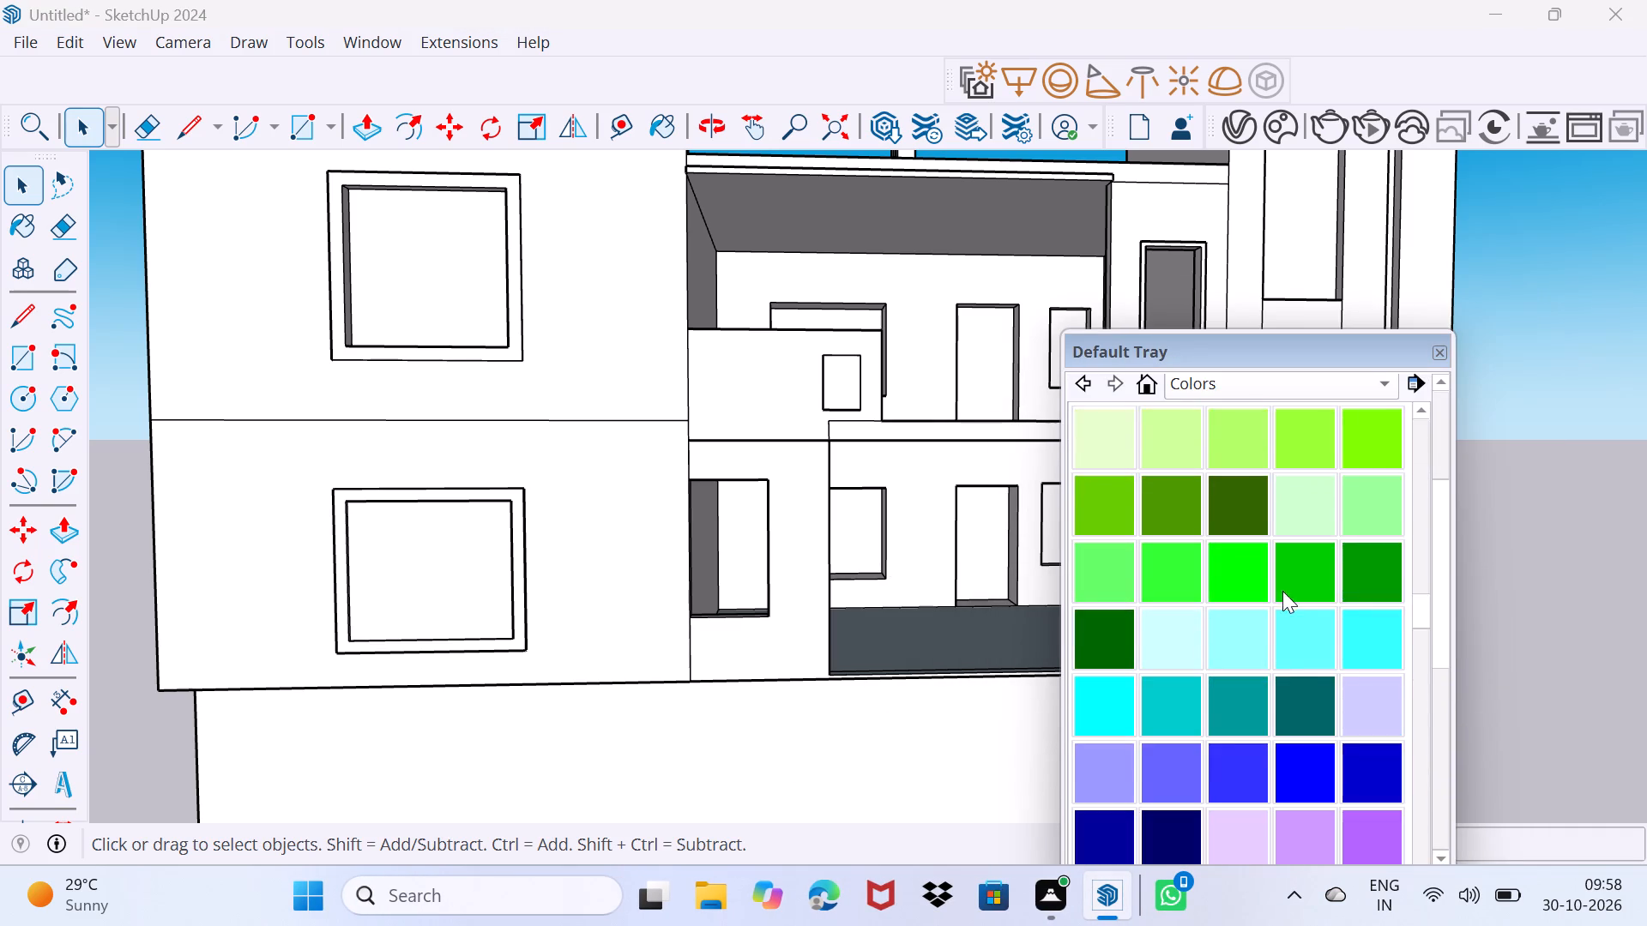
scroll(1282, 591, down, 1)
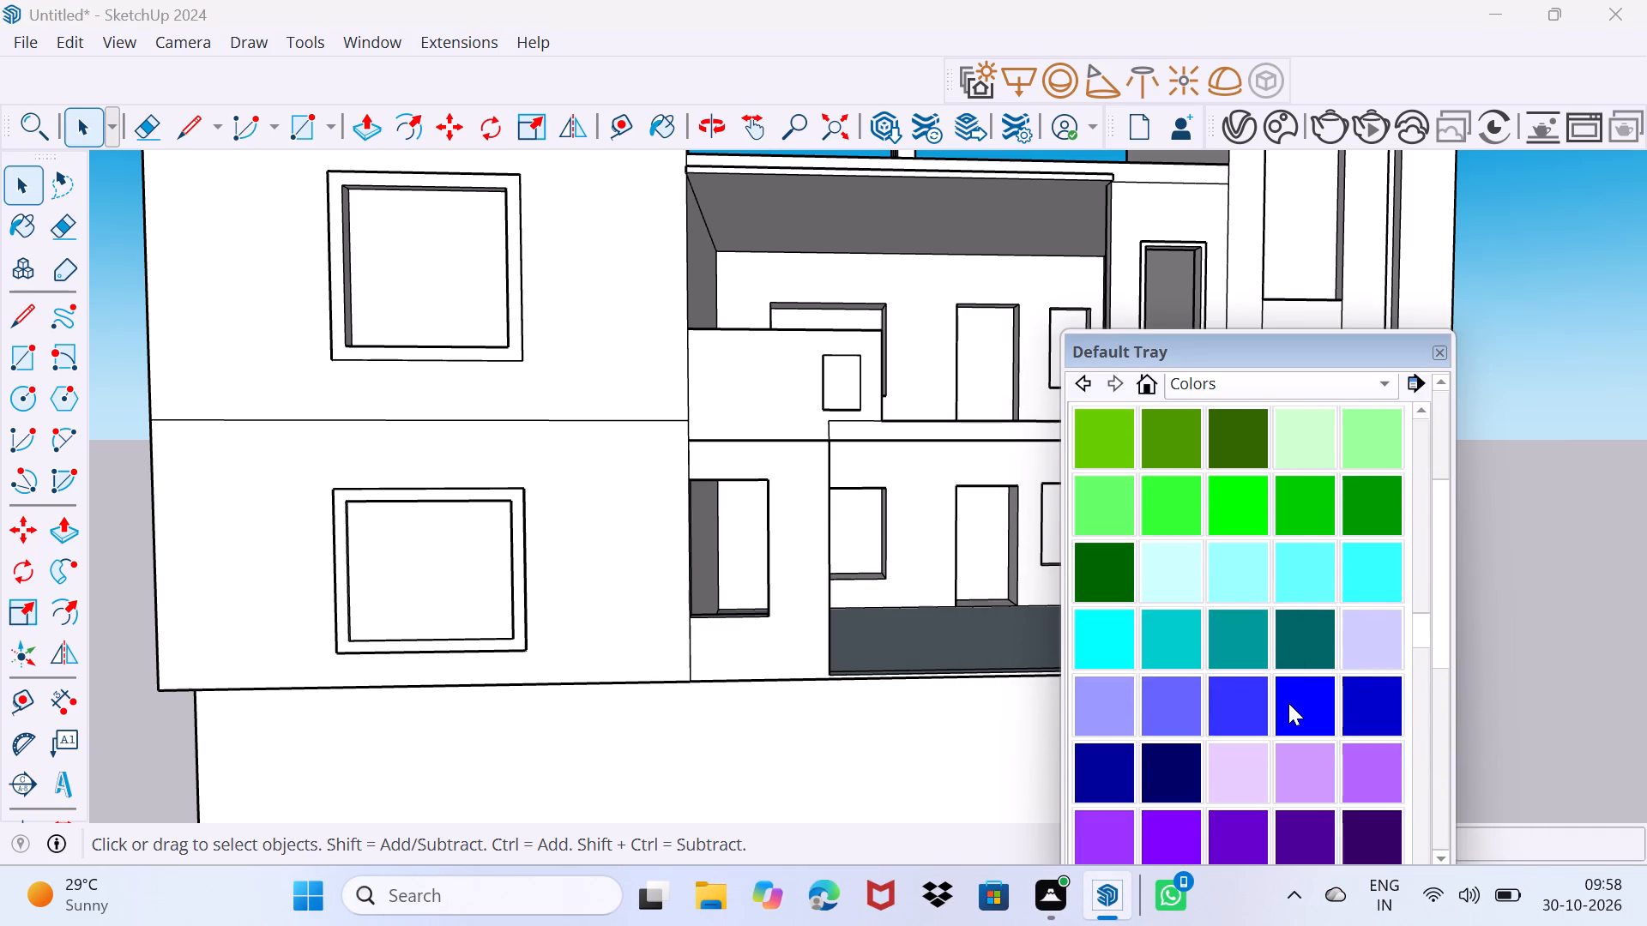
click(1186, 779)
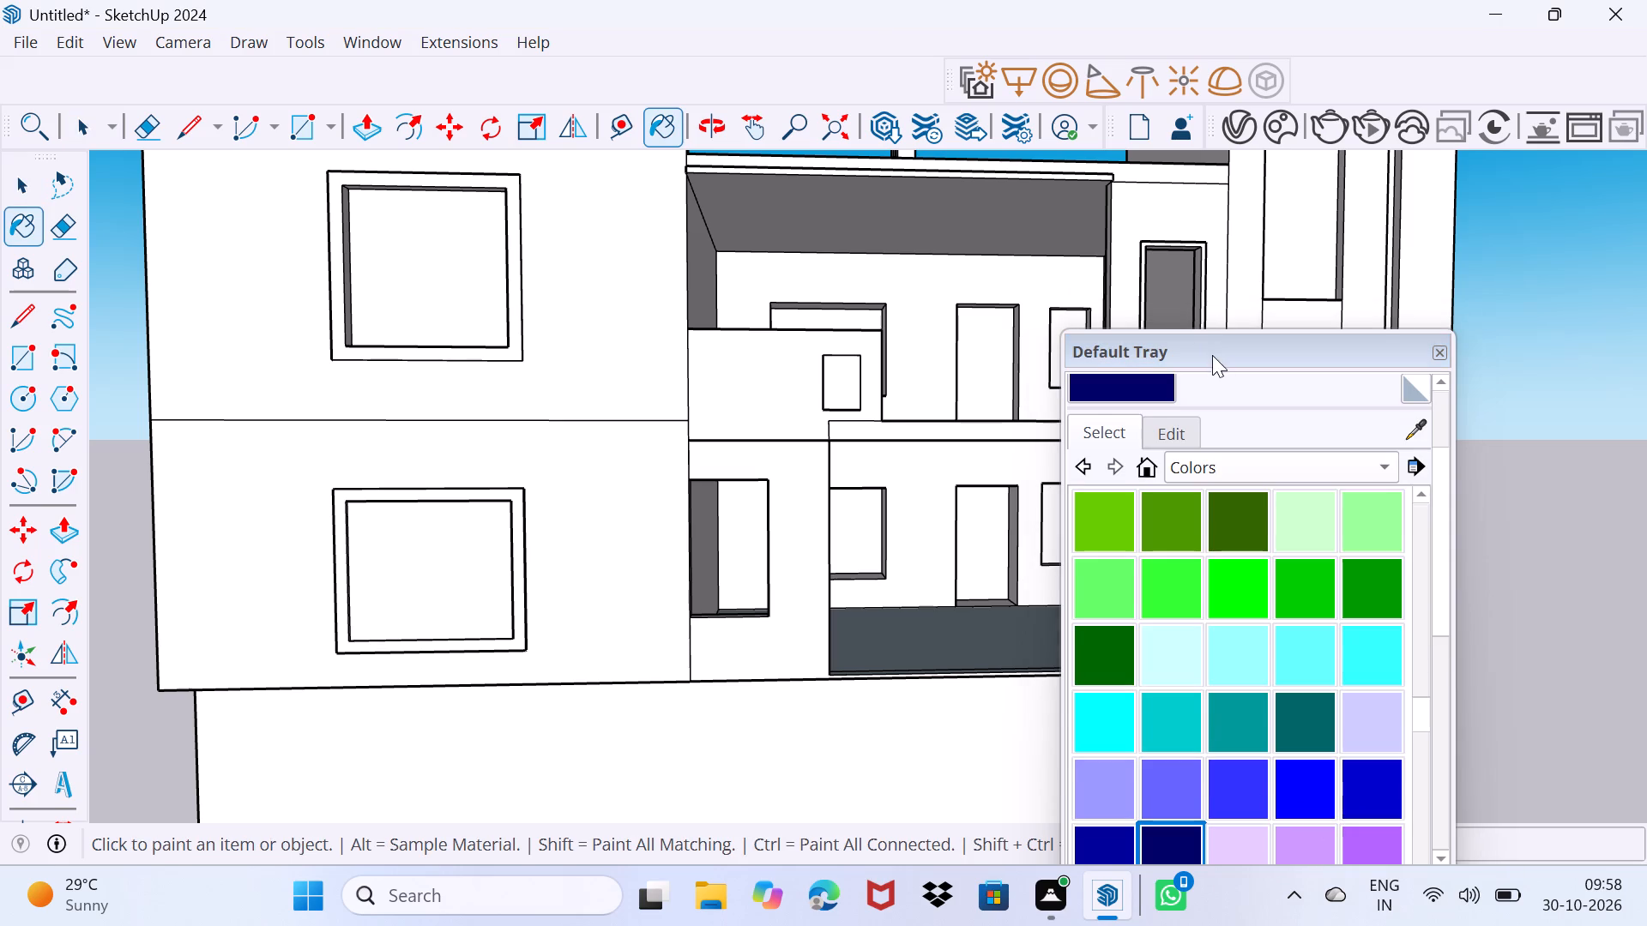
drag(1212, 354, 1171, 689)
click(1287, 407)
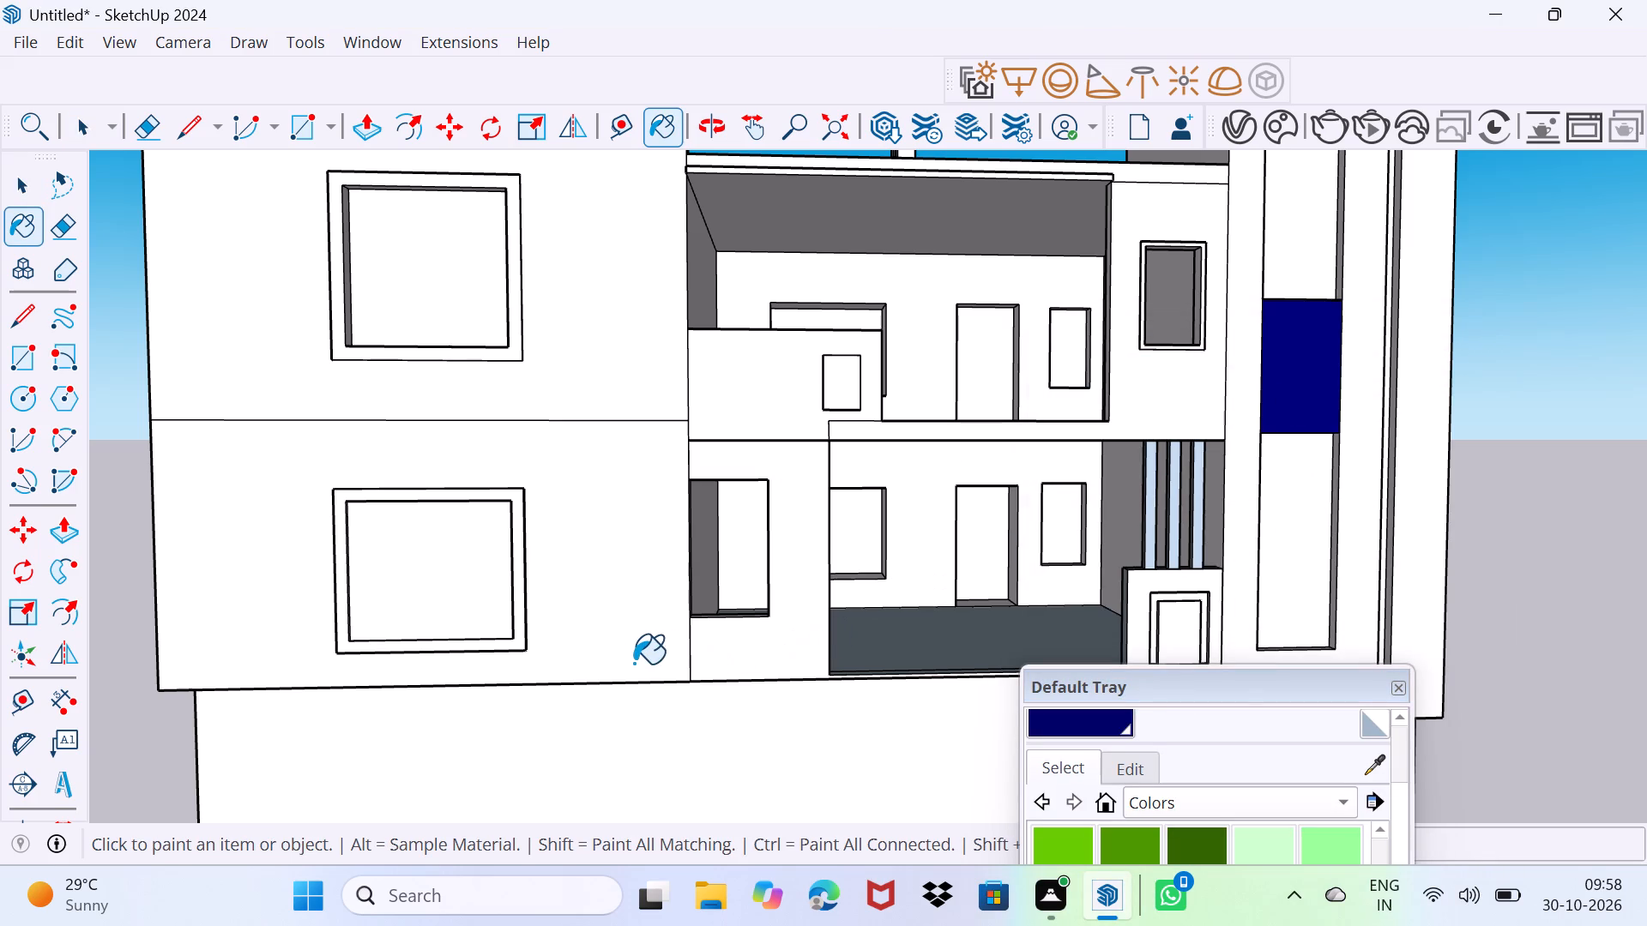
click(620, 616)
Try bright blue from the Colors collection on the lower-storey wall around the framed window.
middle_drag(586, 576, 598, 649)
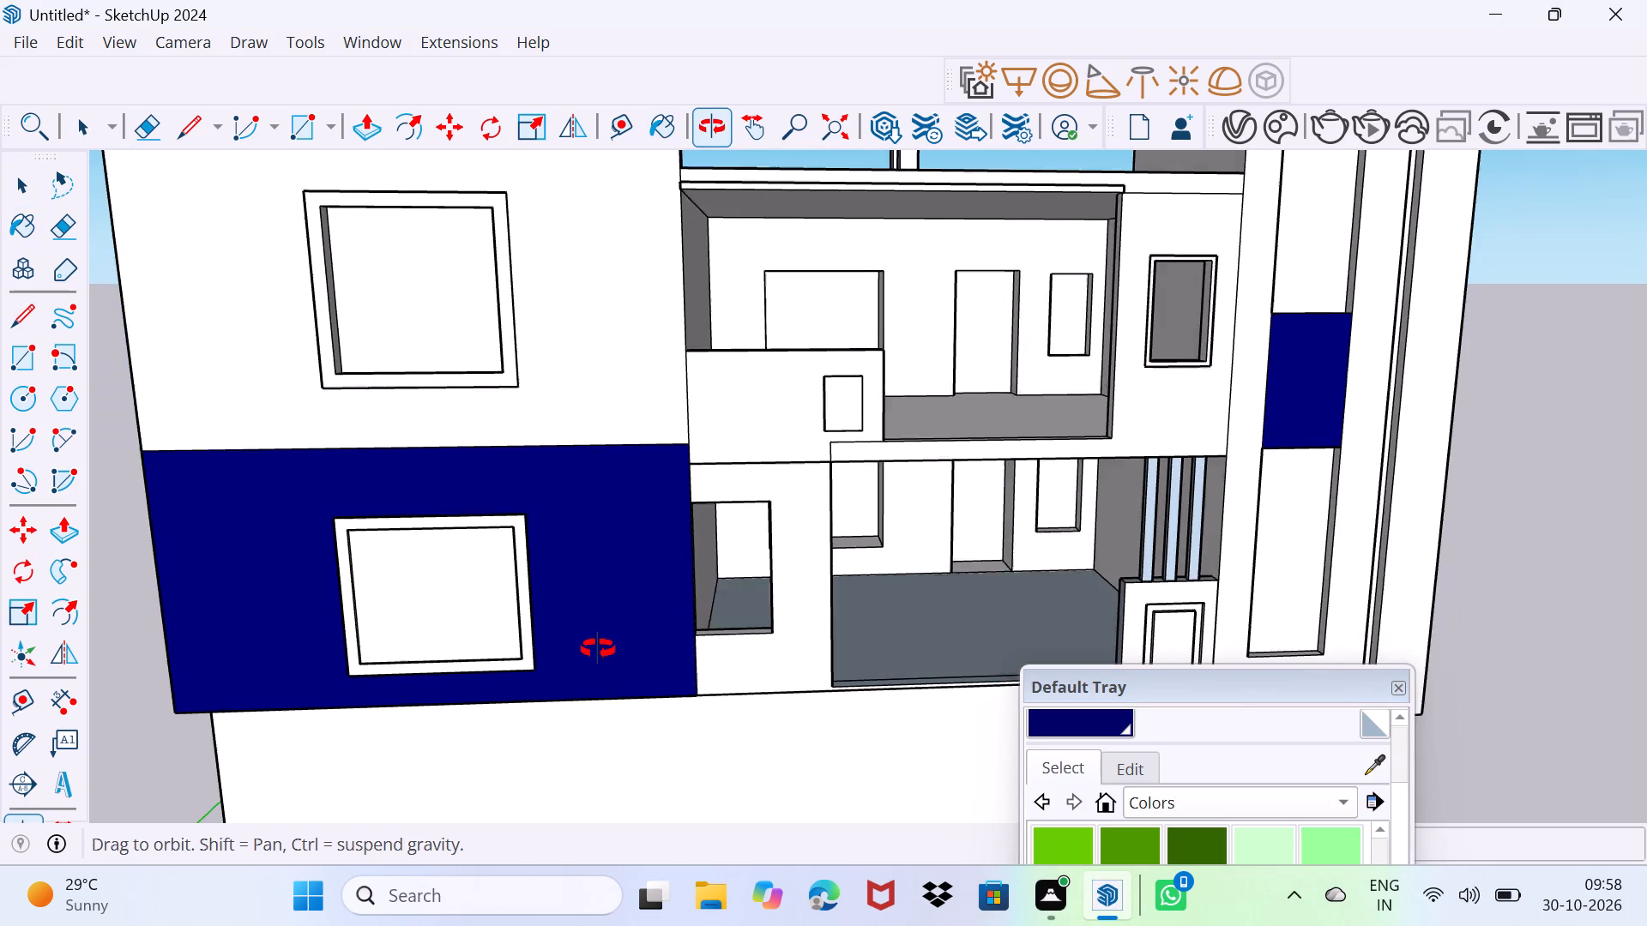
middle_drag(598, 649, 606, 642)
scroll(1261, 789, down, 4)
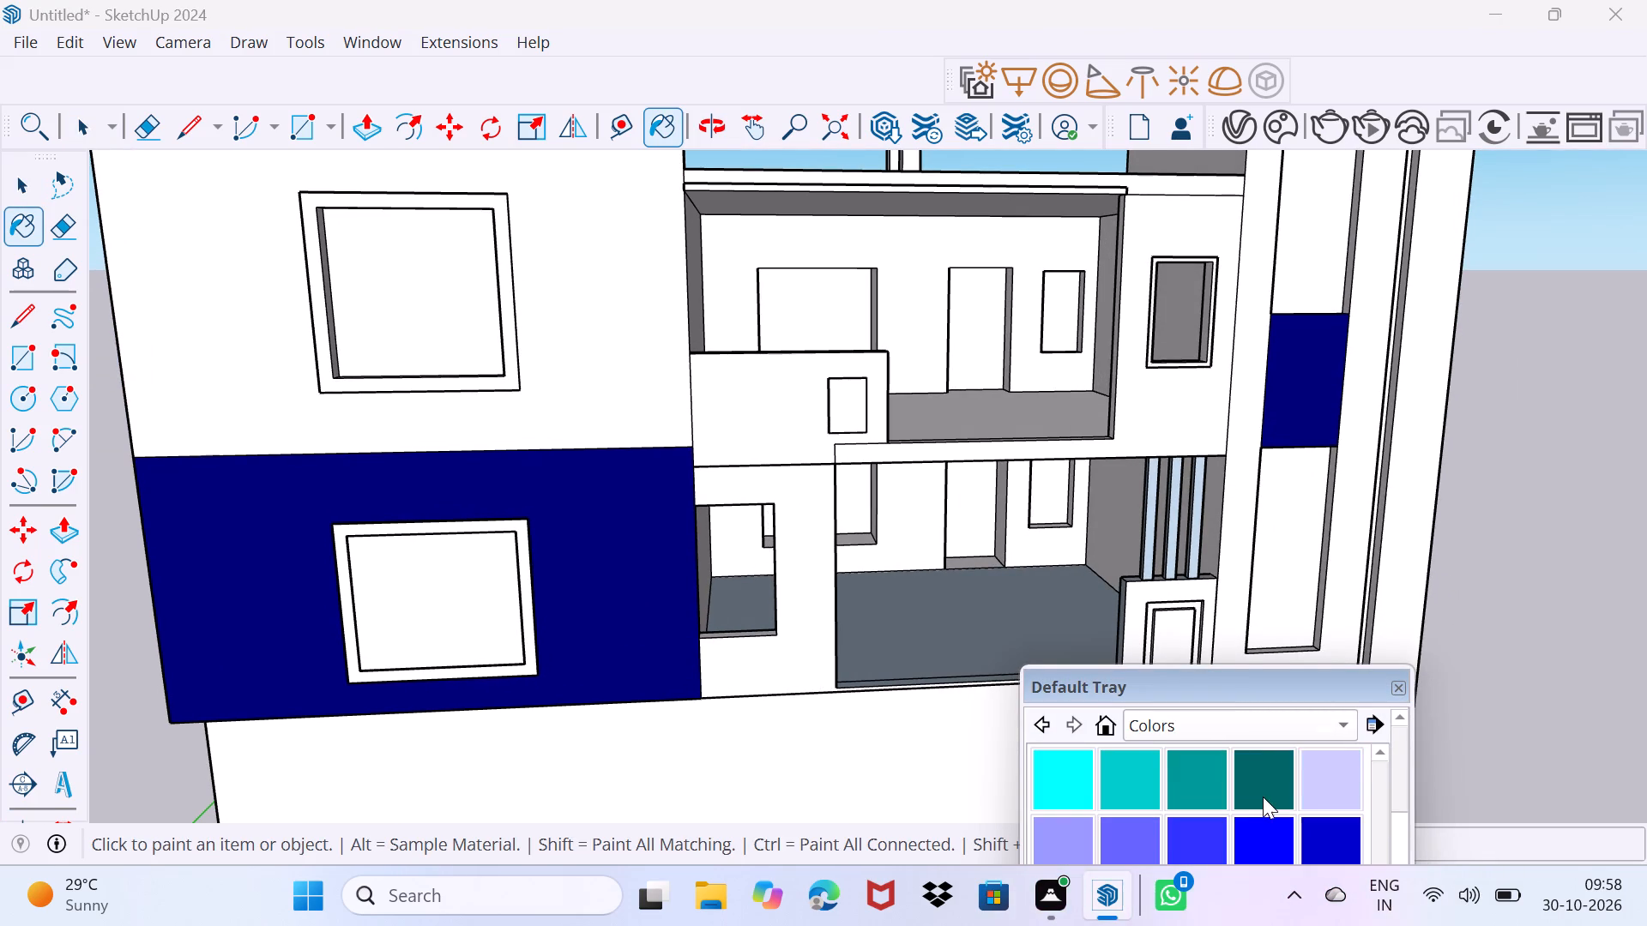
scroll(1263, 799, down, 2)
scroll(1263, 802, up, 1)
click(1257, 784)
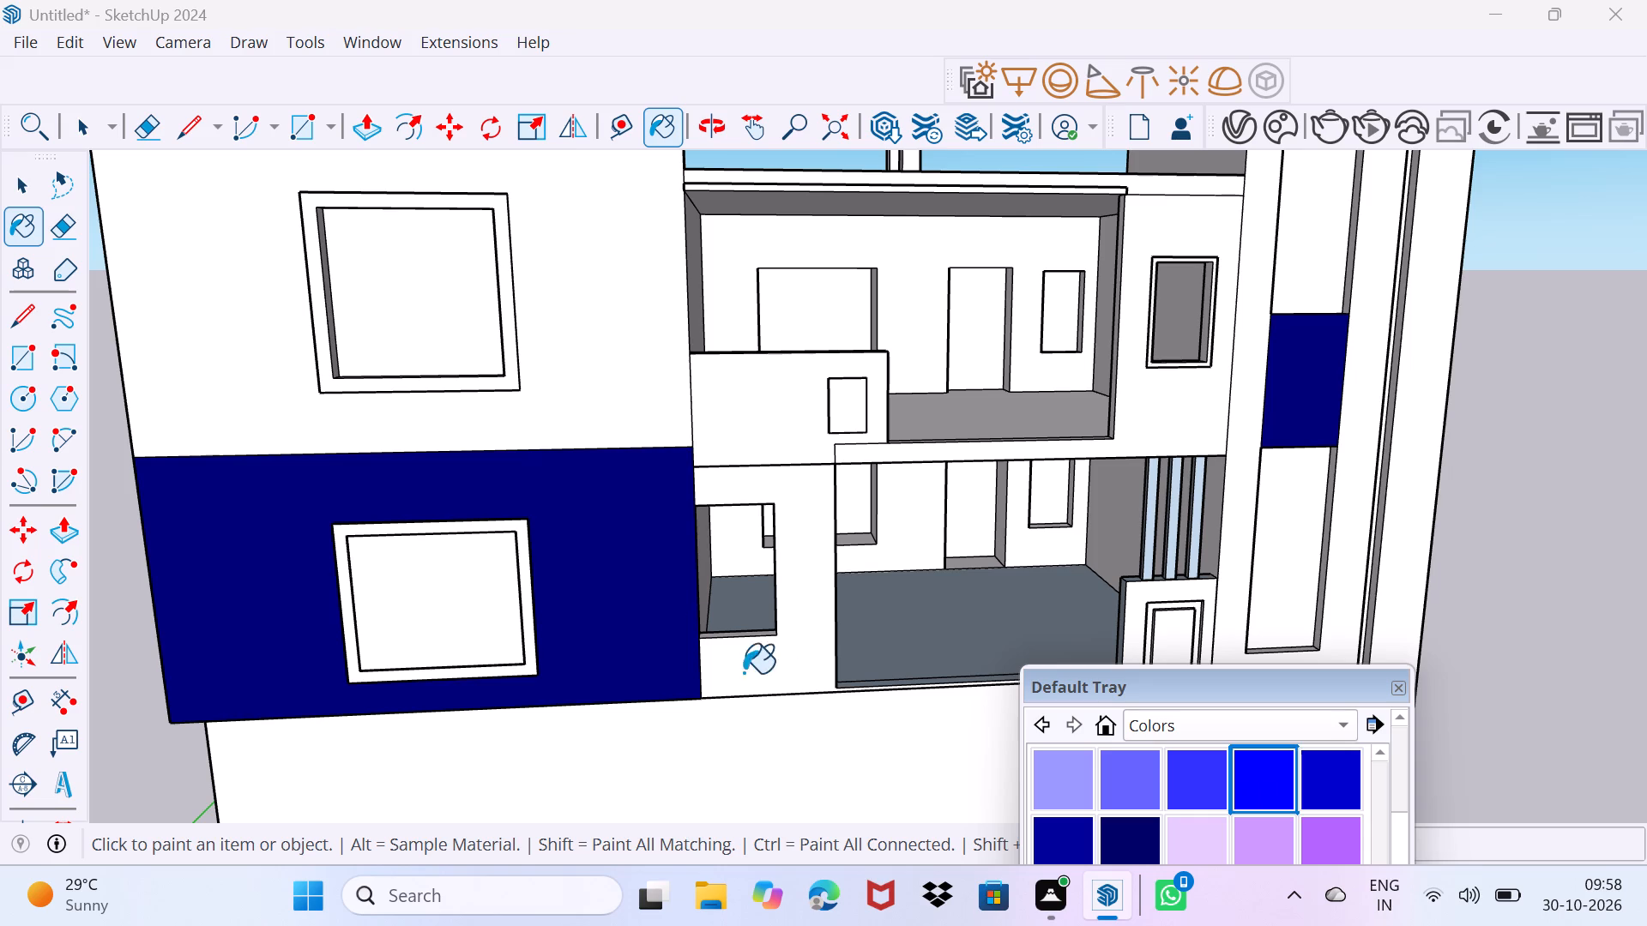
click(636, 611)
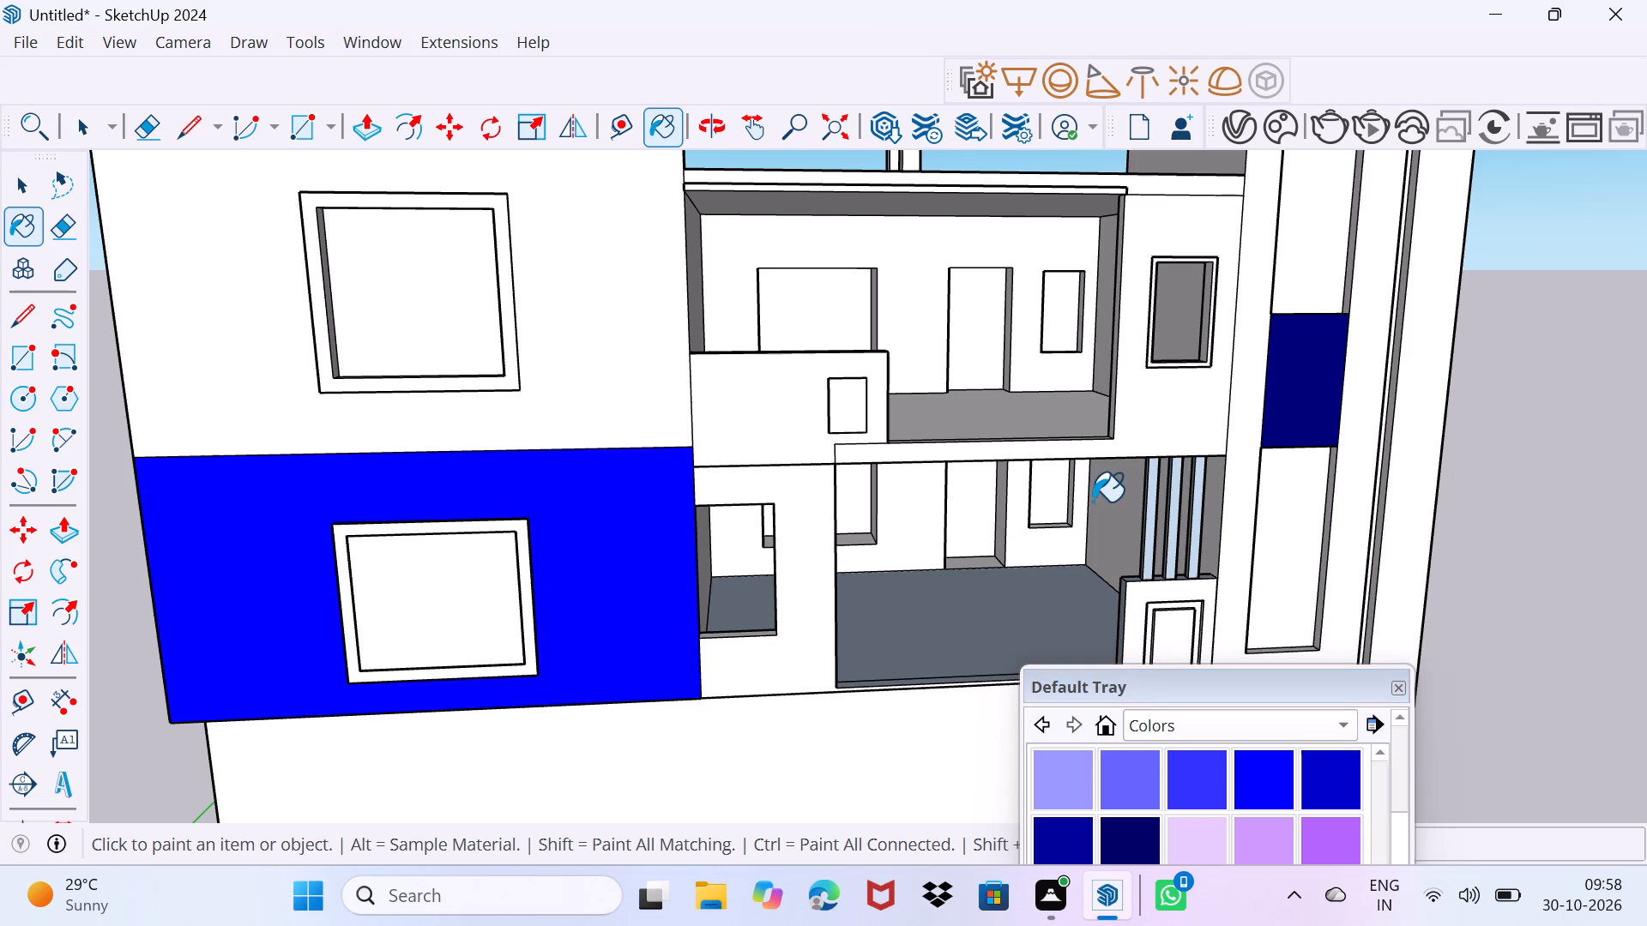
Repaint the lower-storey wall around the framed window dark navy.
click(1131, 839)
click(606, 566)
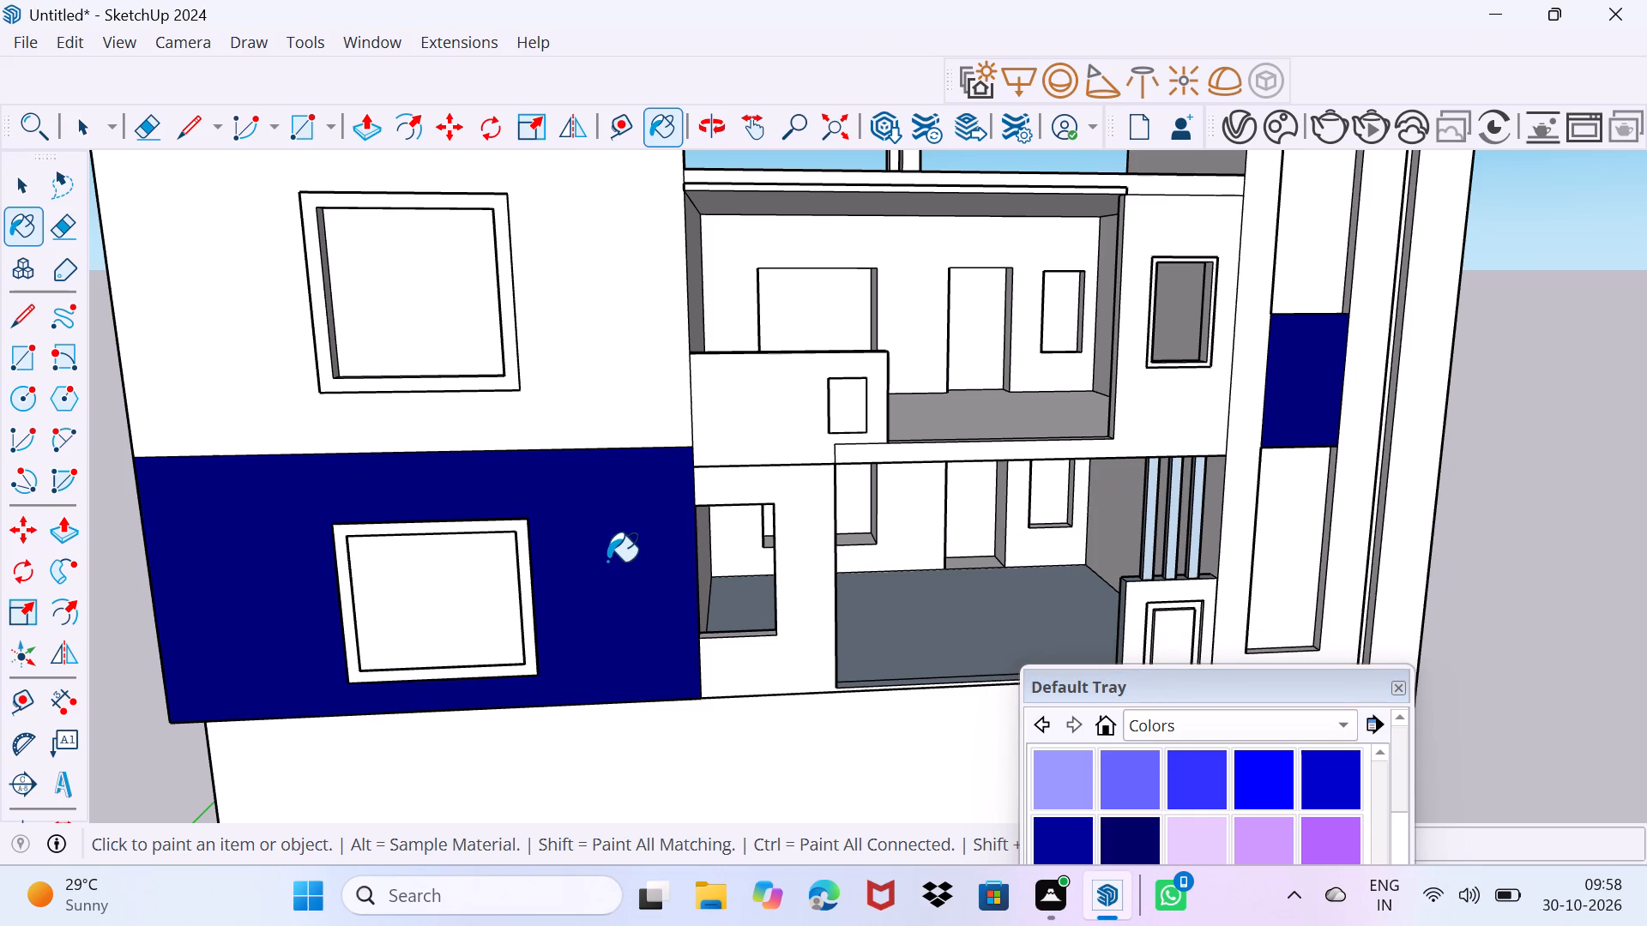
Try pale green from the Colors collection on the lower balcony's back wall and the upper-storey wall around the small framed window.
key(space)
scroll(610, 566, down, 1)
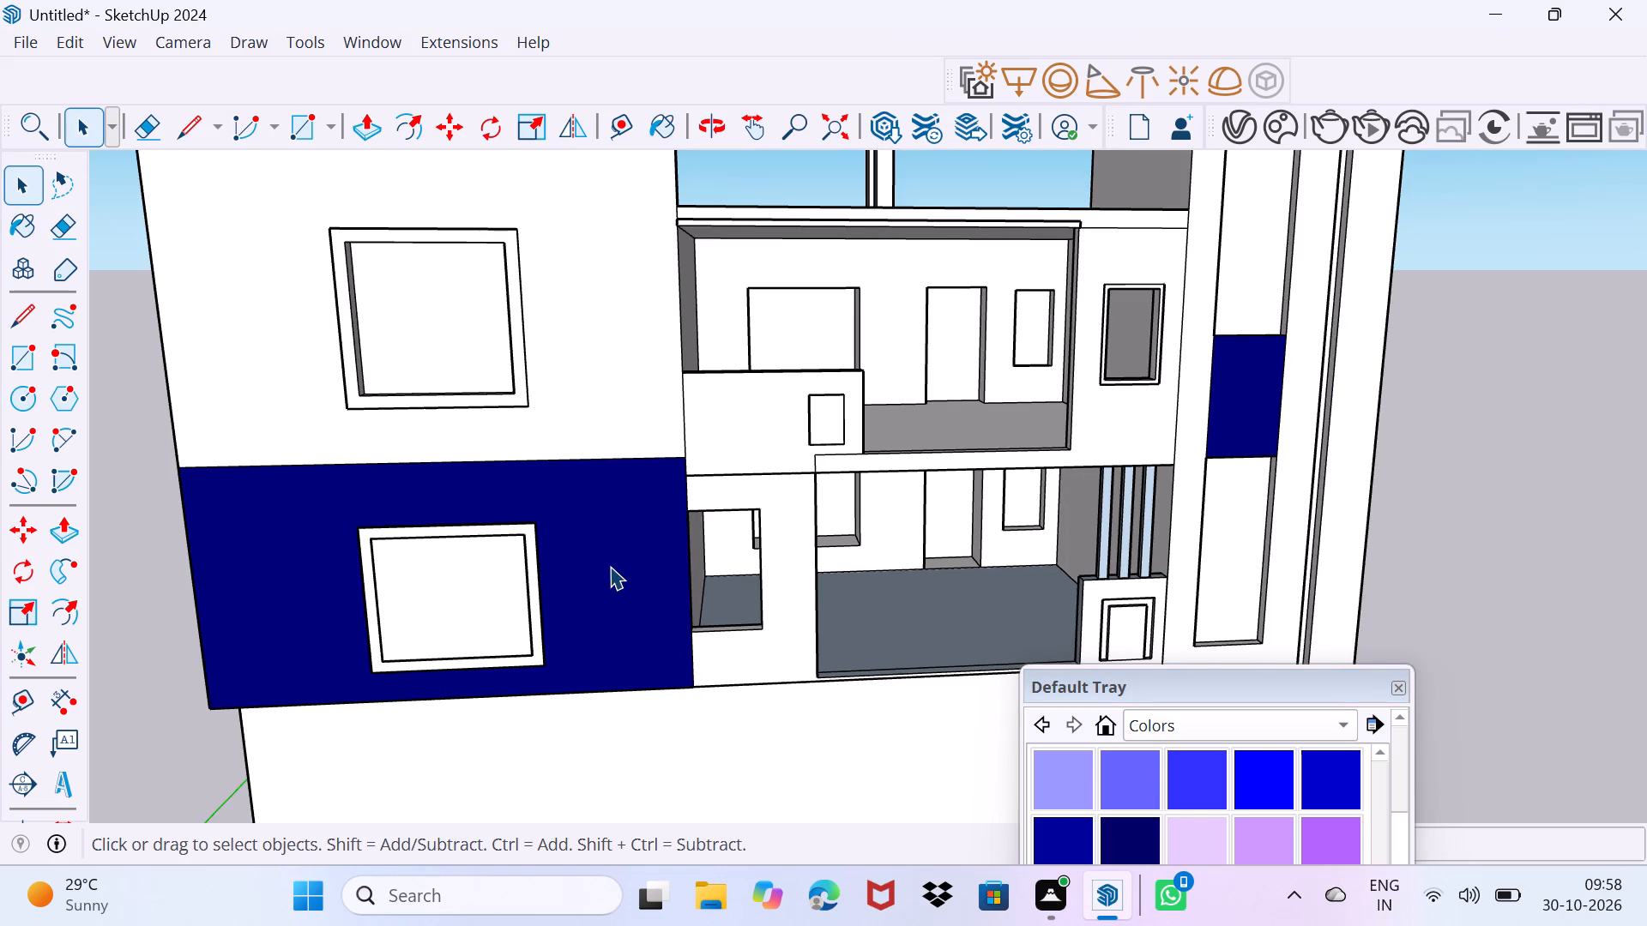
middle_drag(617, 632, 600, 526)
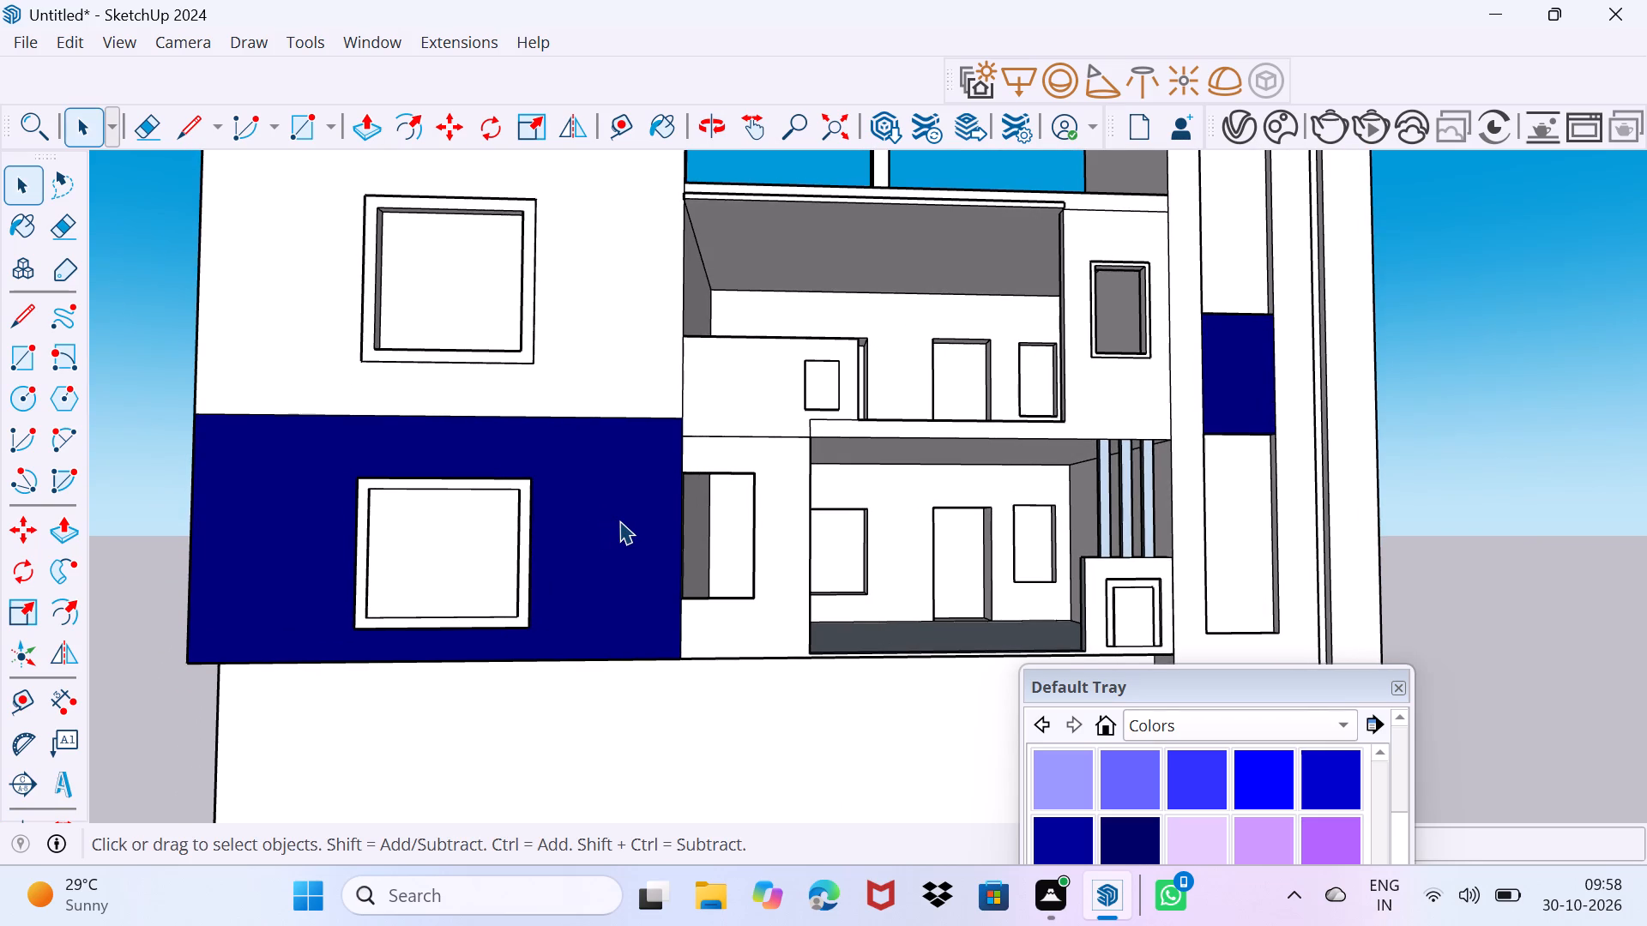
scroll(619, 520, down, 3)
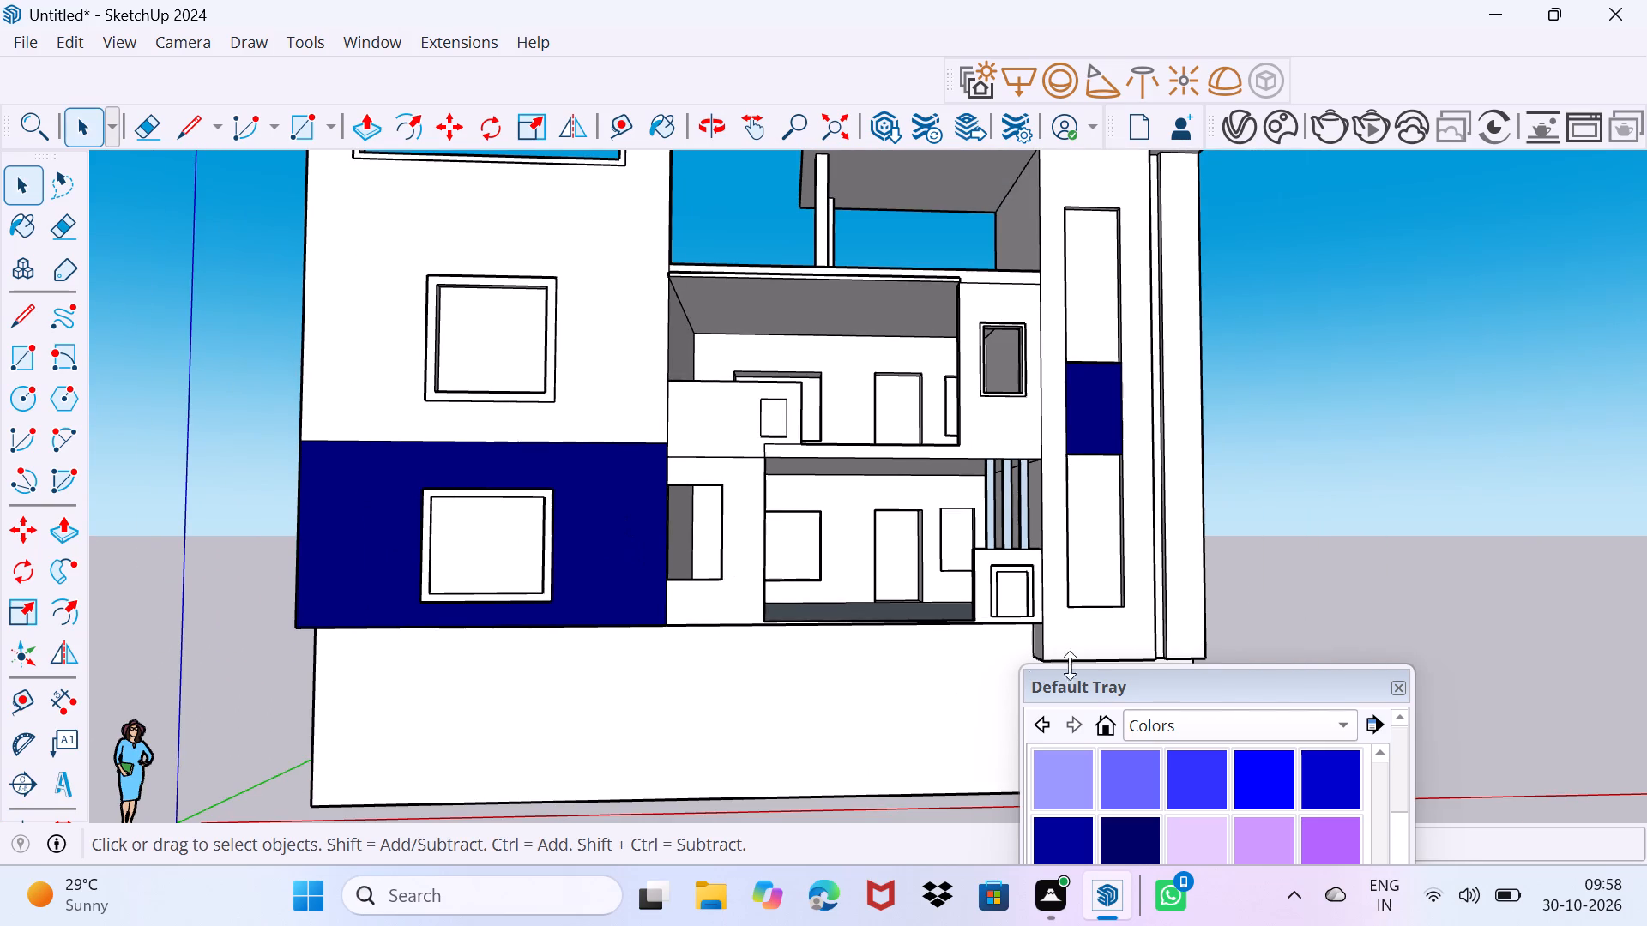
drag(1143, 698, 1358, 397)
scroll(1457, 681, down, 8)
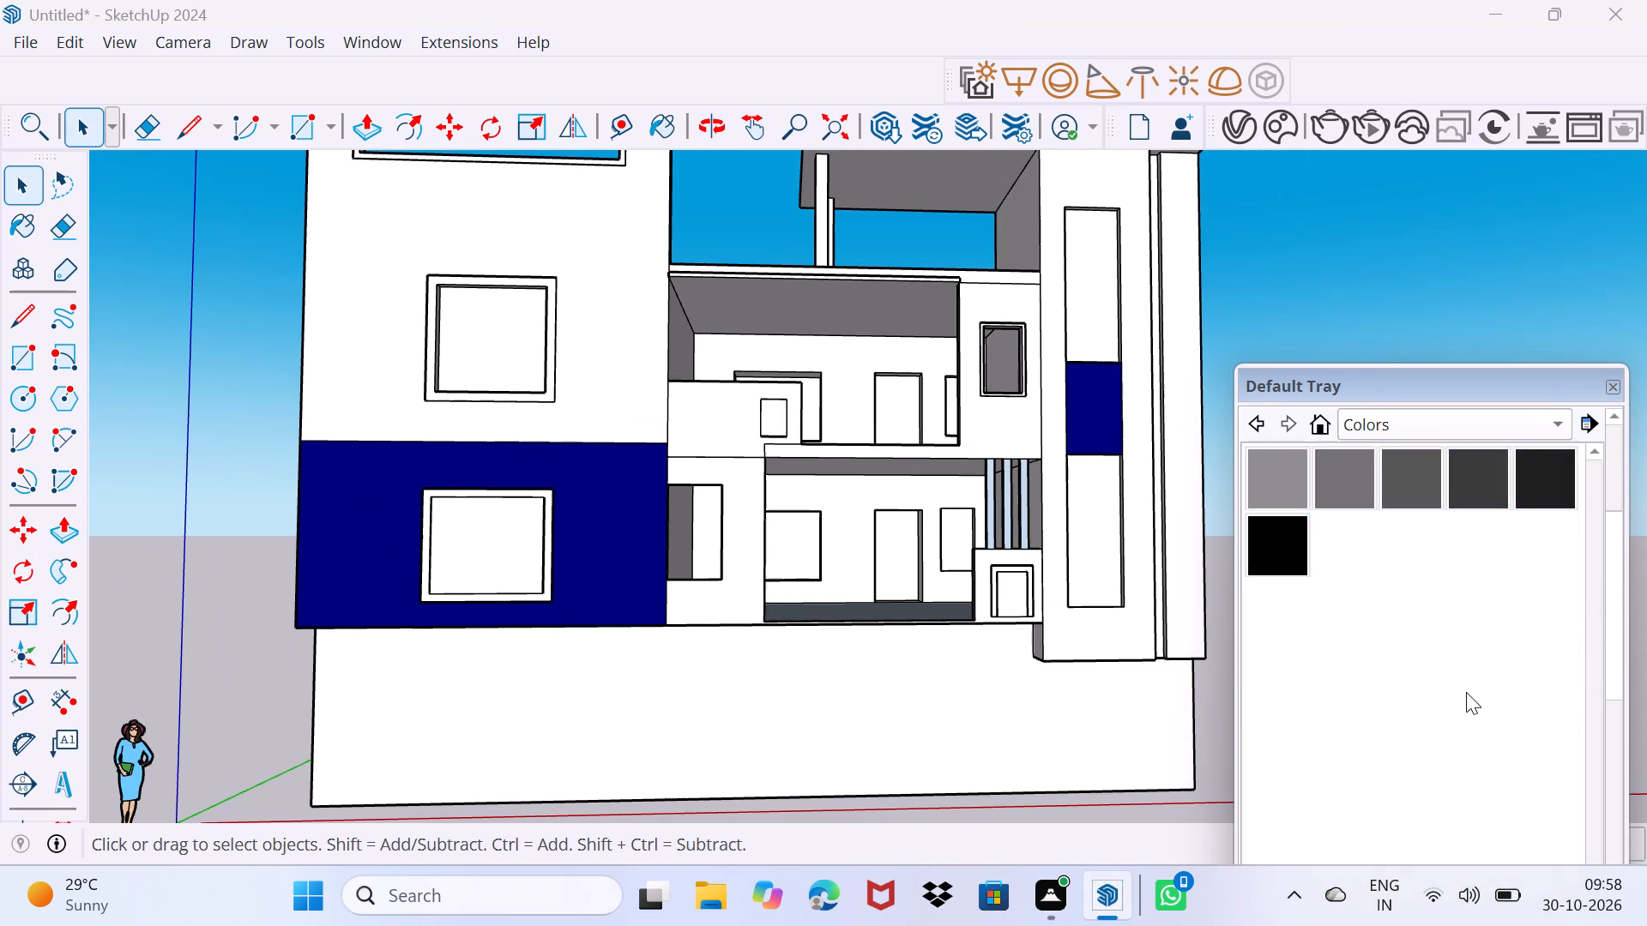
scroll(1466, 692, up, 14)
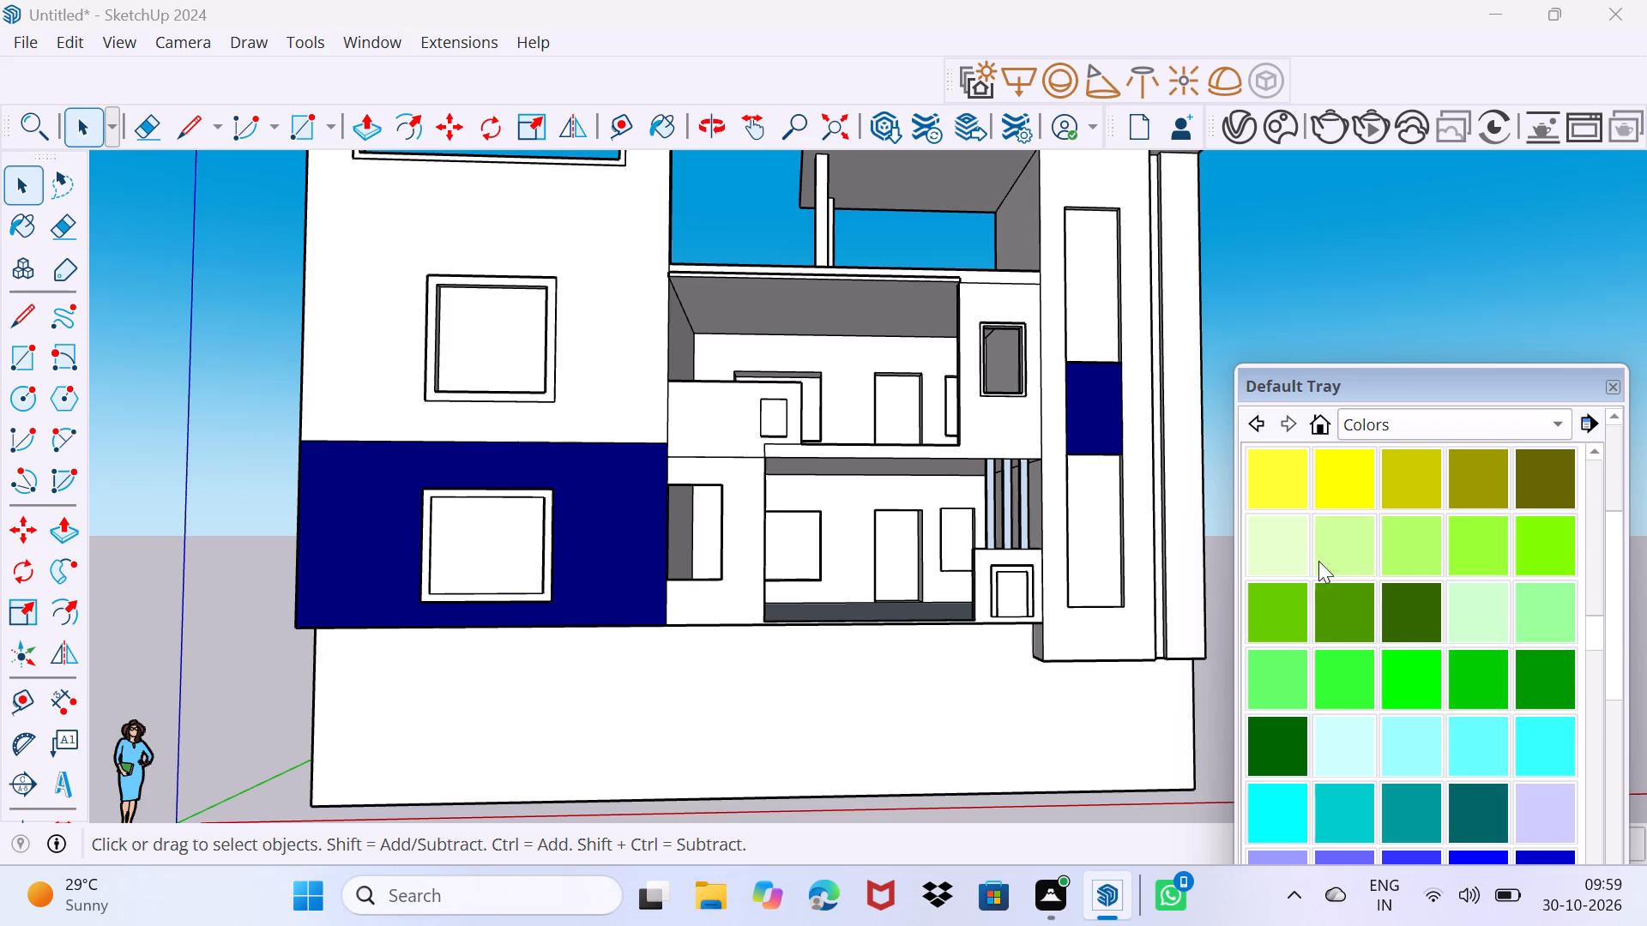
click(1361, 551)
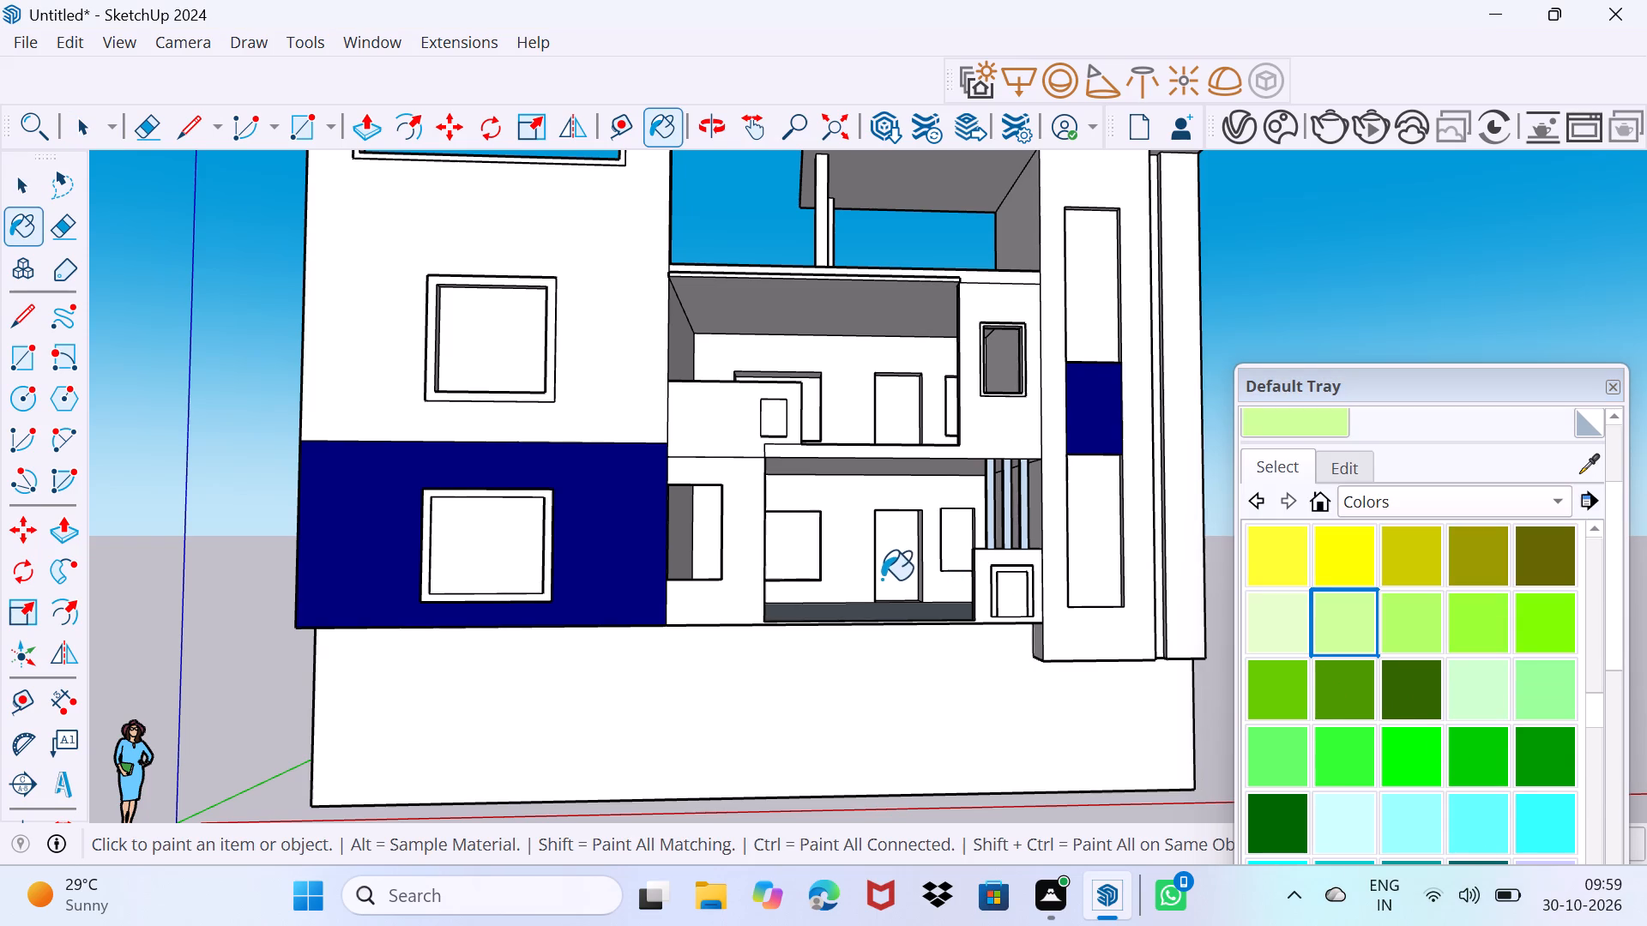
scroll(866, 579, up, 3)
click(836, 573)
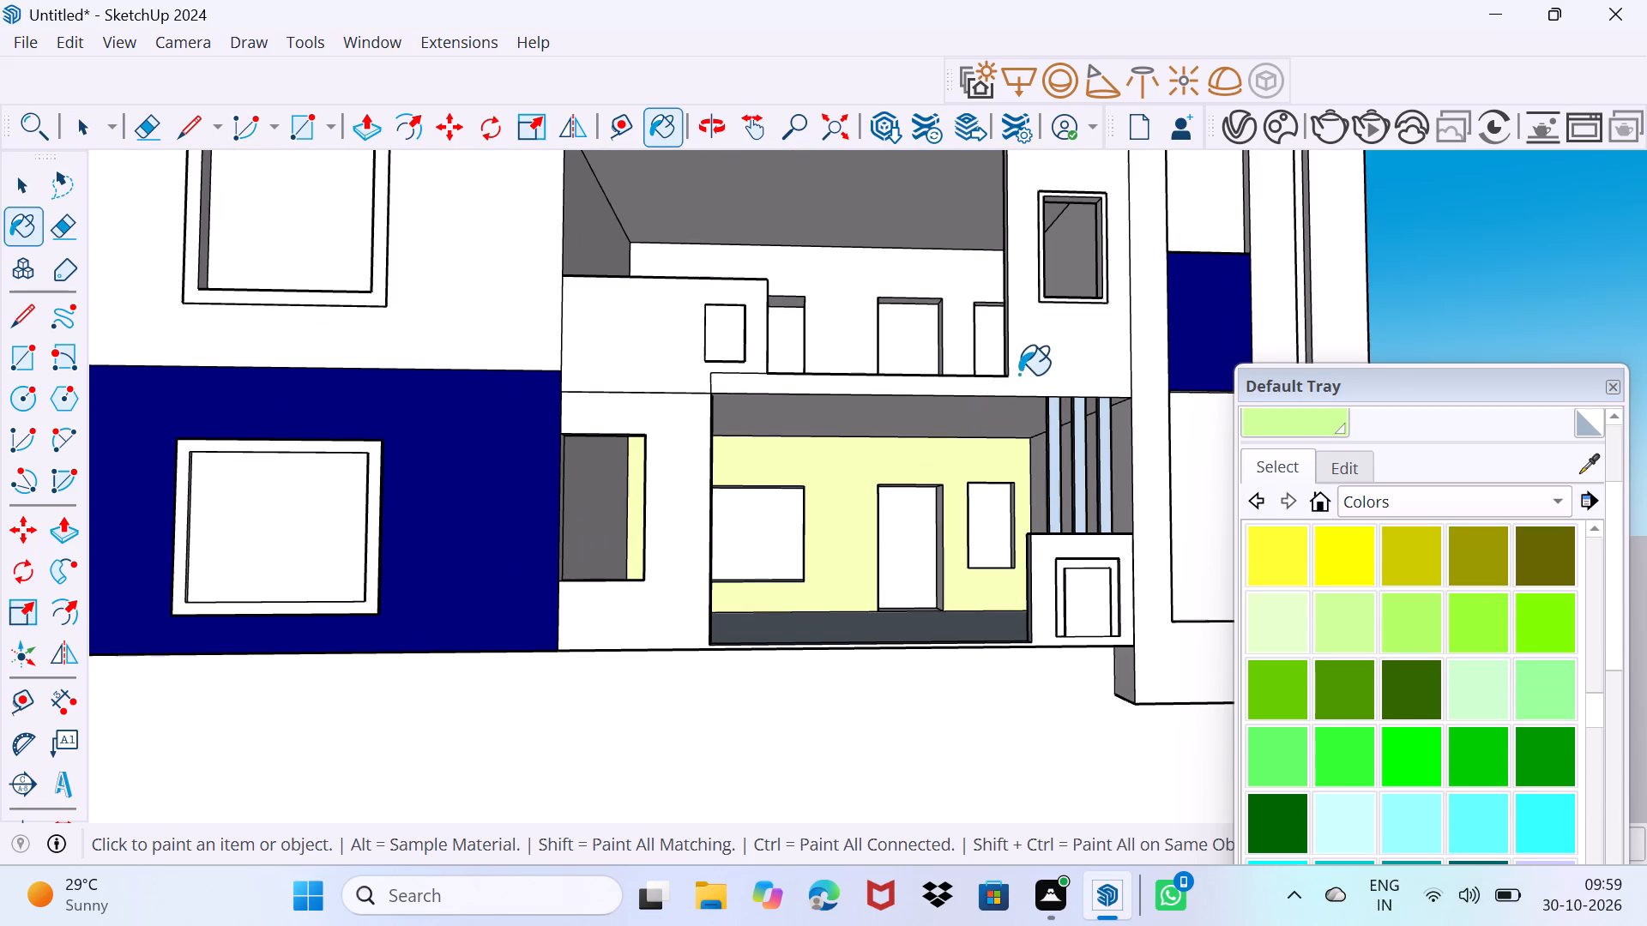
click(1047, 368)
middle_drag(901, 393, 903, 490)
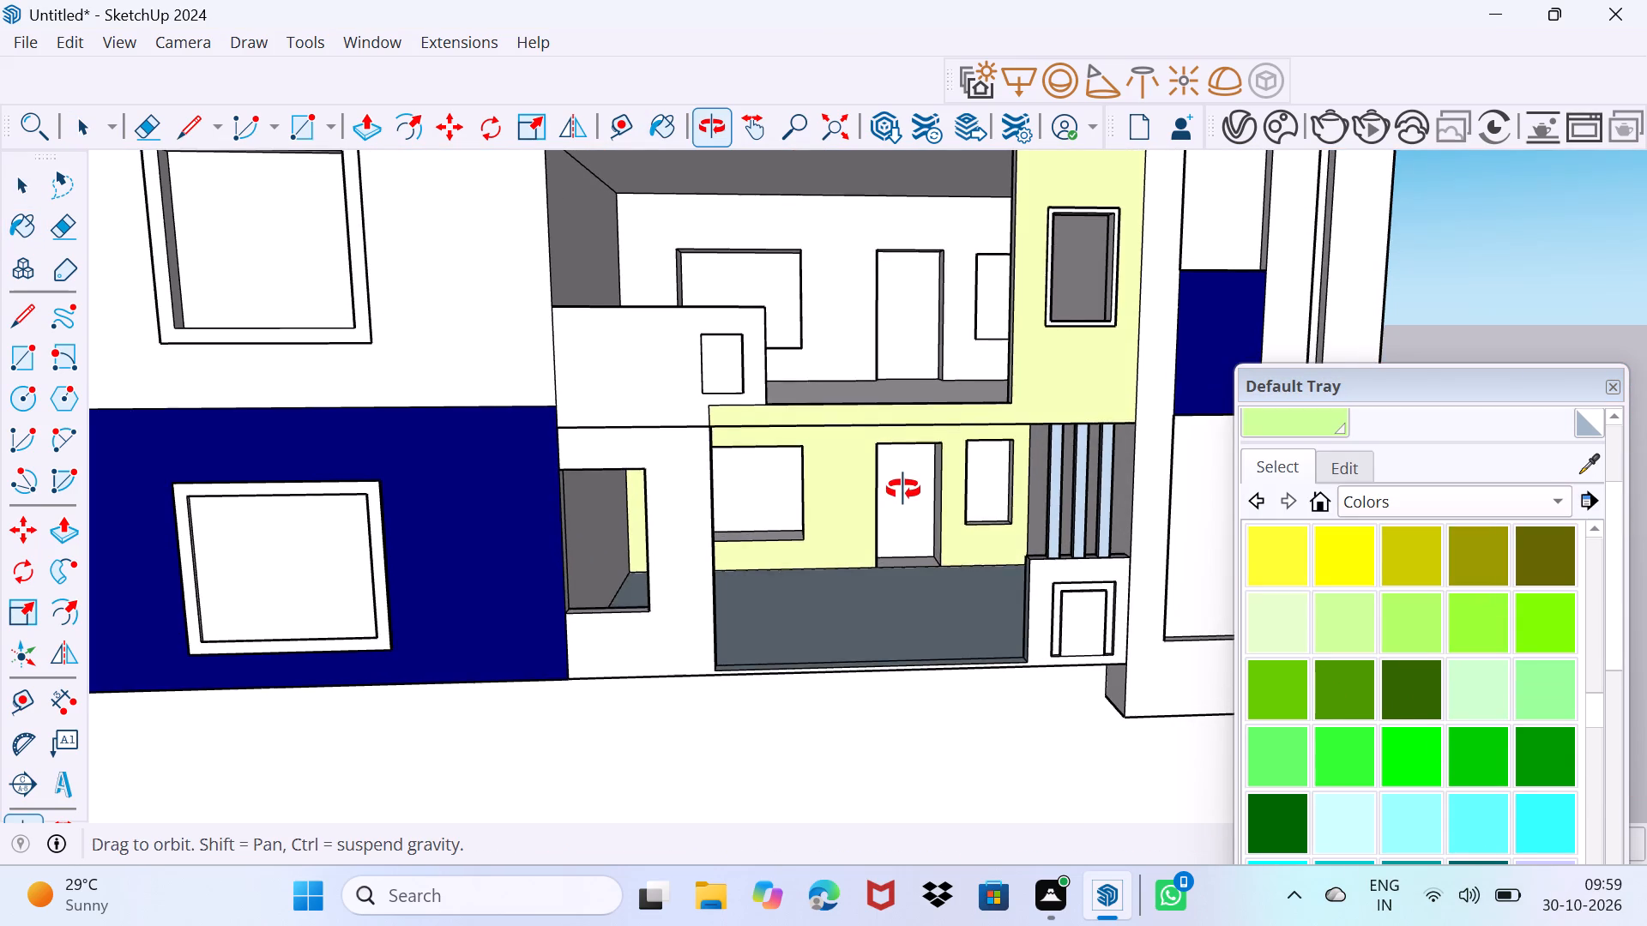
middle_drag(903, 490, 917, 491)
Paint both balconies' back walls, the wall around the small framed window and the slab edge above the upper balcony light lime green.
click(1411, 633)
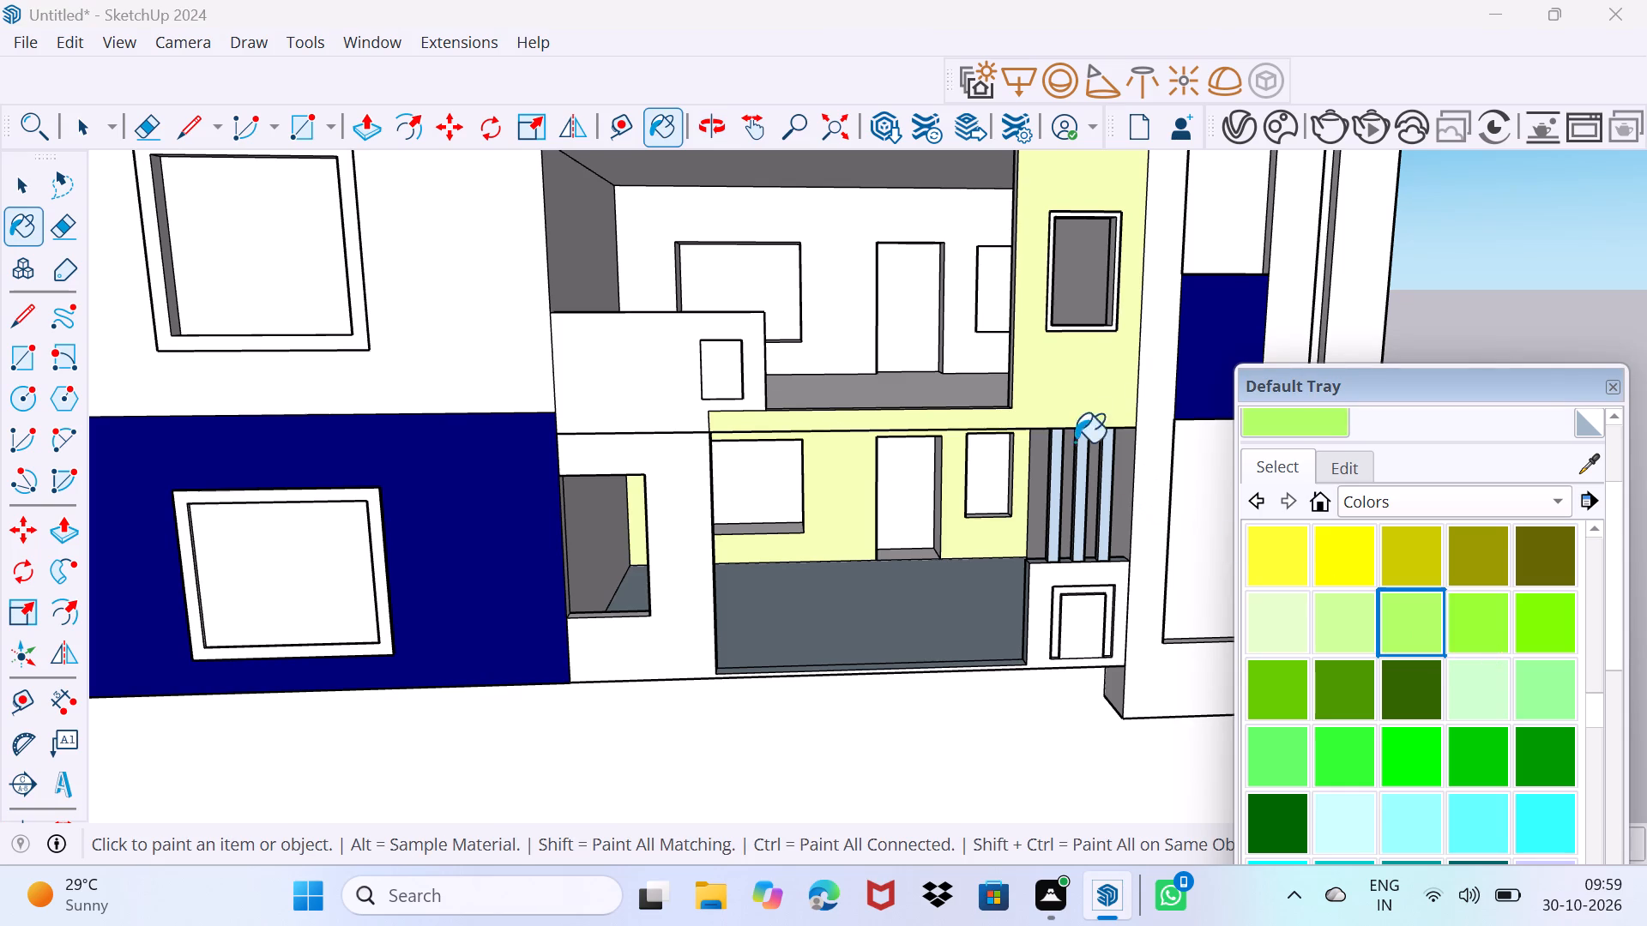
click(1065, 400)
click(834, 536)
click(818, 292)
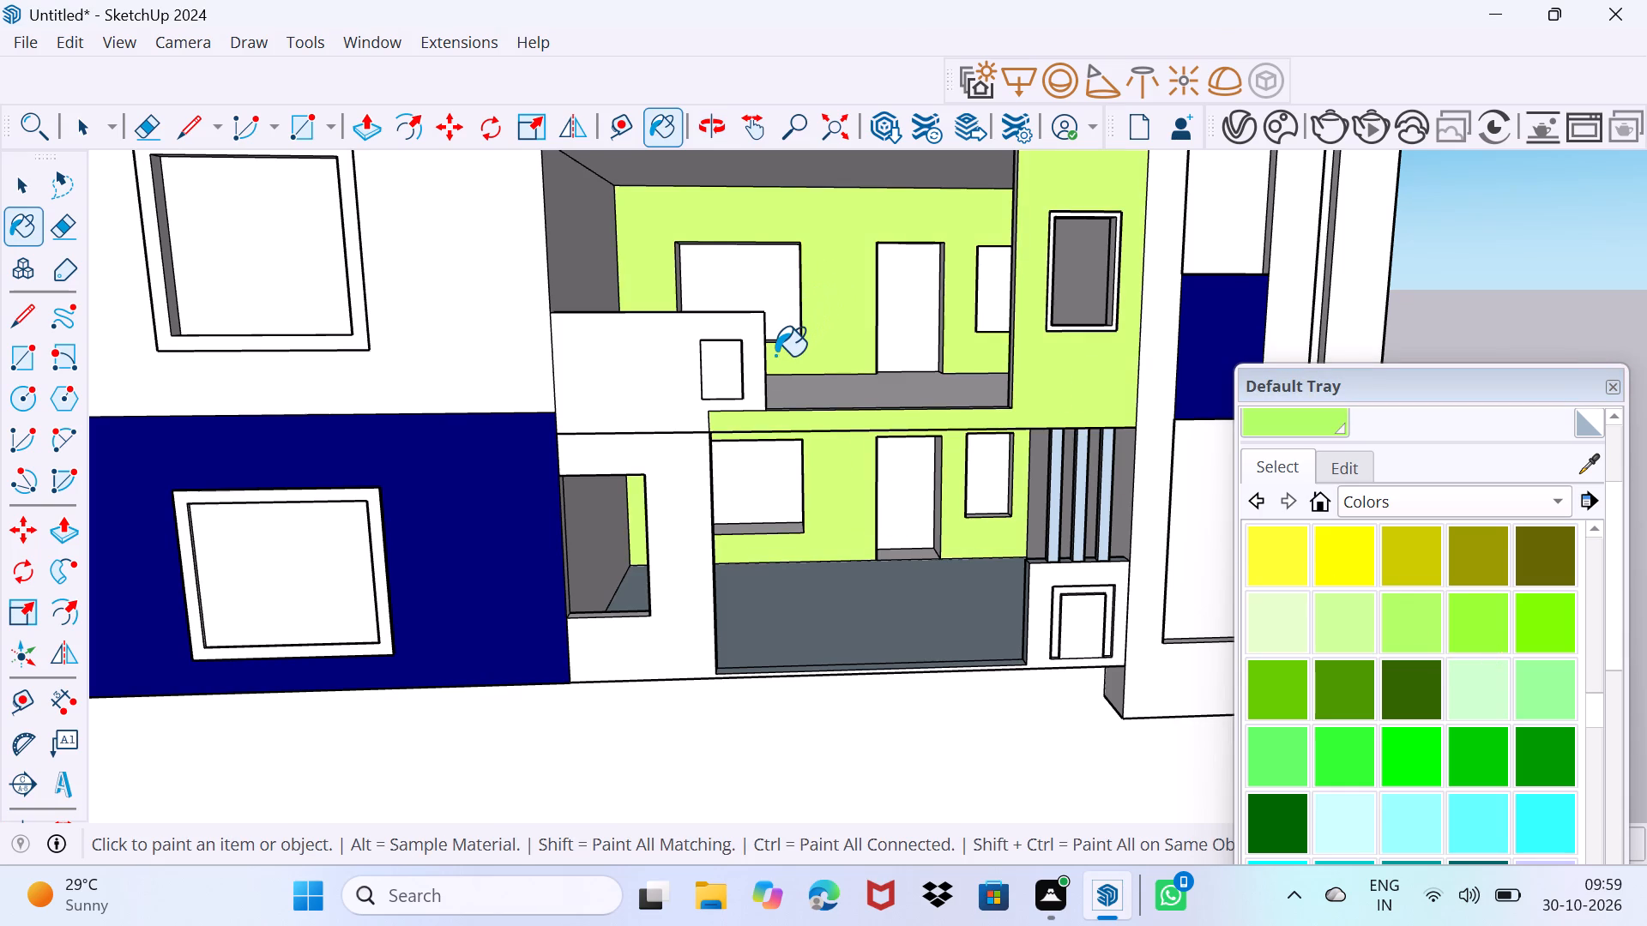
middle_drag(778, 373, 775, 544)
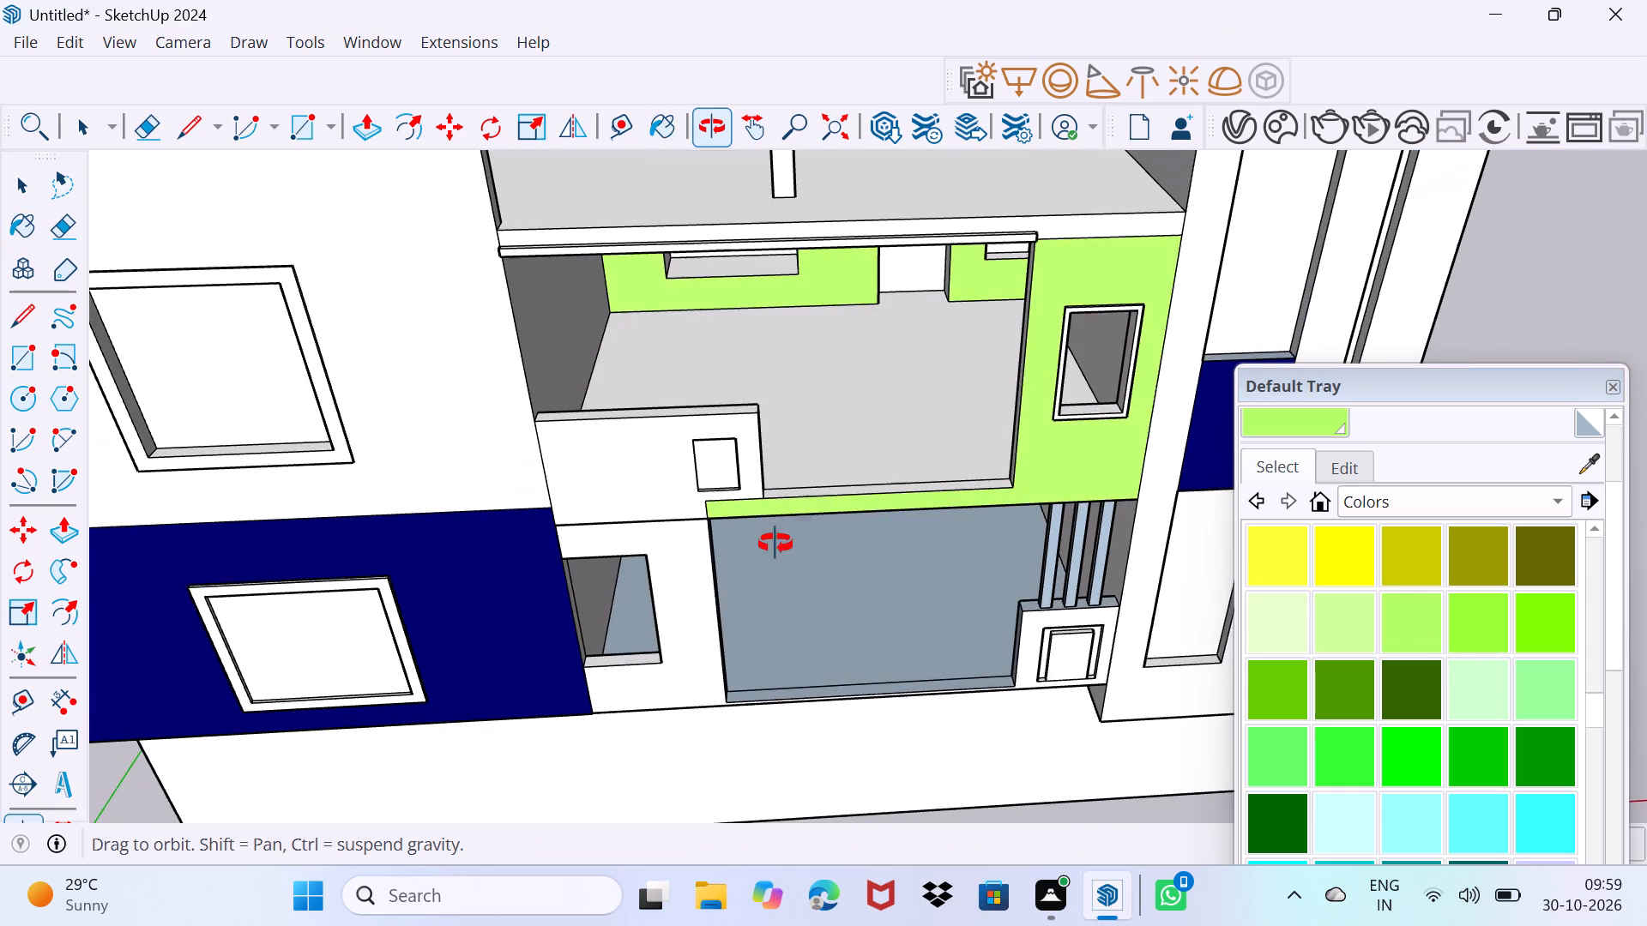
middle_drag(775, 544, 776, 540)
scroll(1103, 231, up, 1)
click(1102, 228)
middle_drag(1053, 418, 1083, 334)
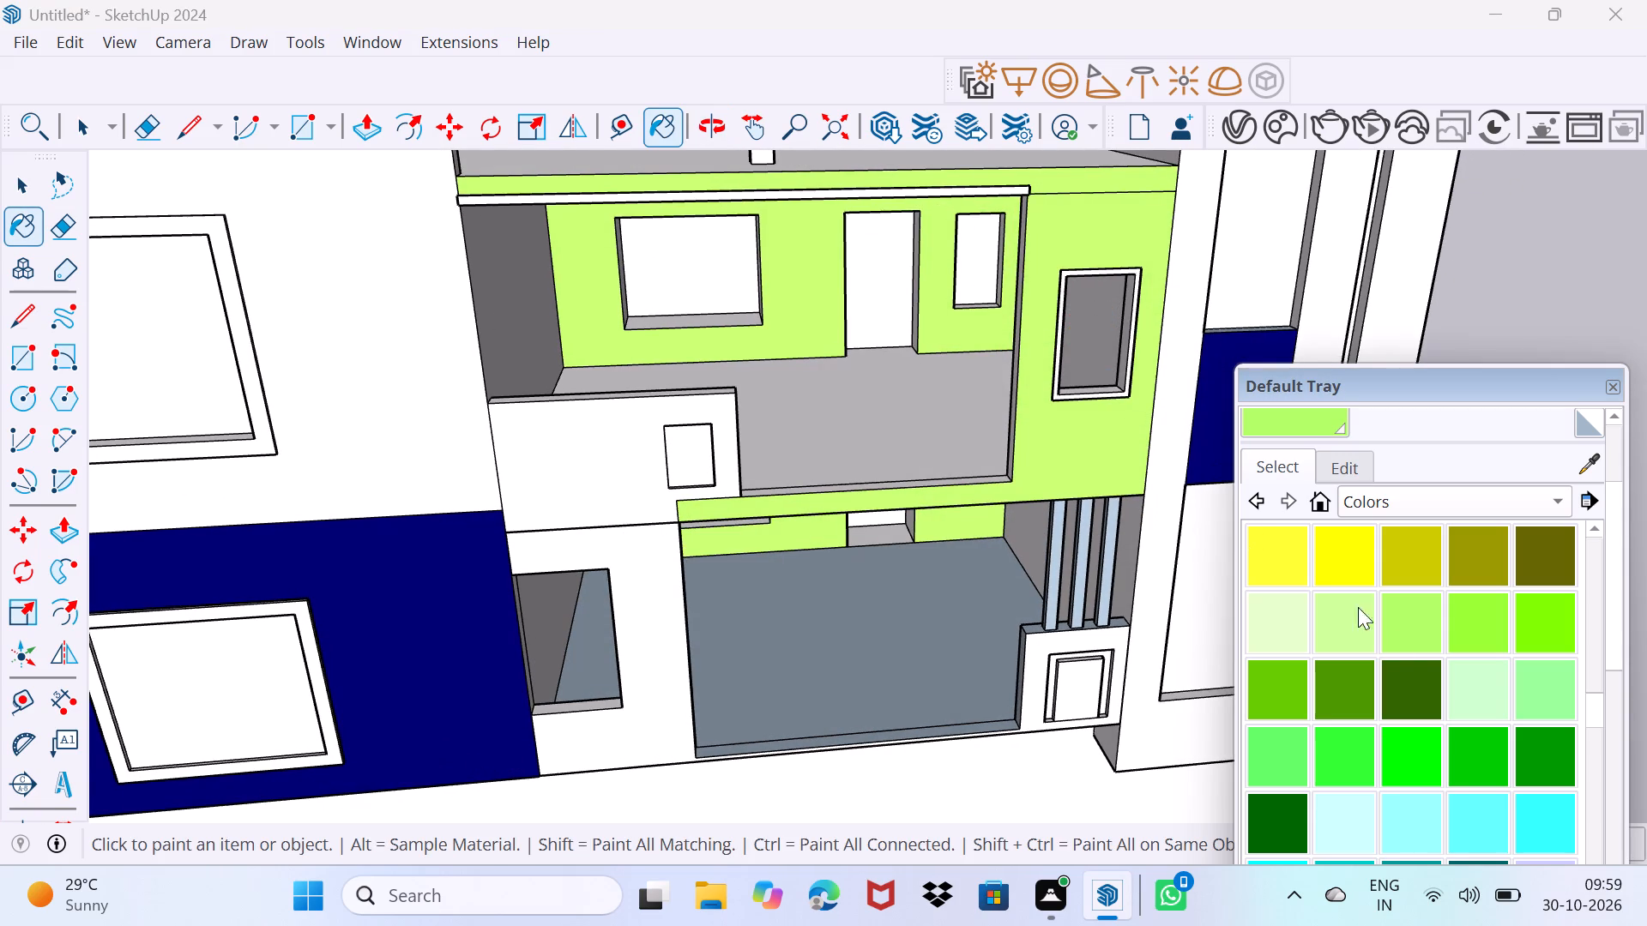
Paint the upper wall above the navy section with the blue-grey multi-block paver material from the Tile collection.
scroll(1443, 694, down, 2)
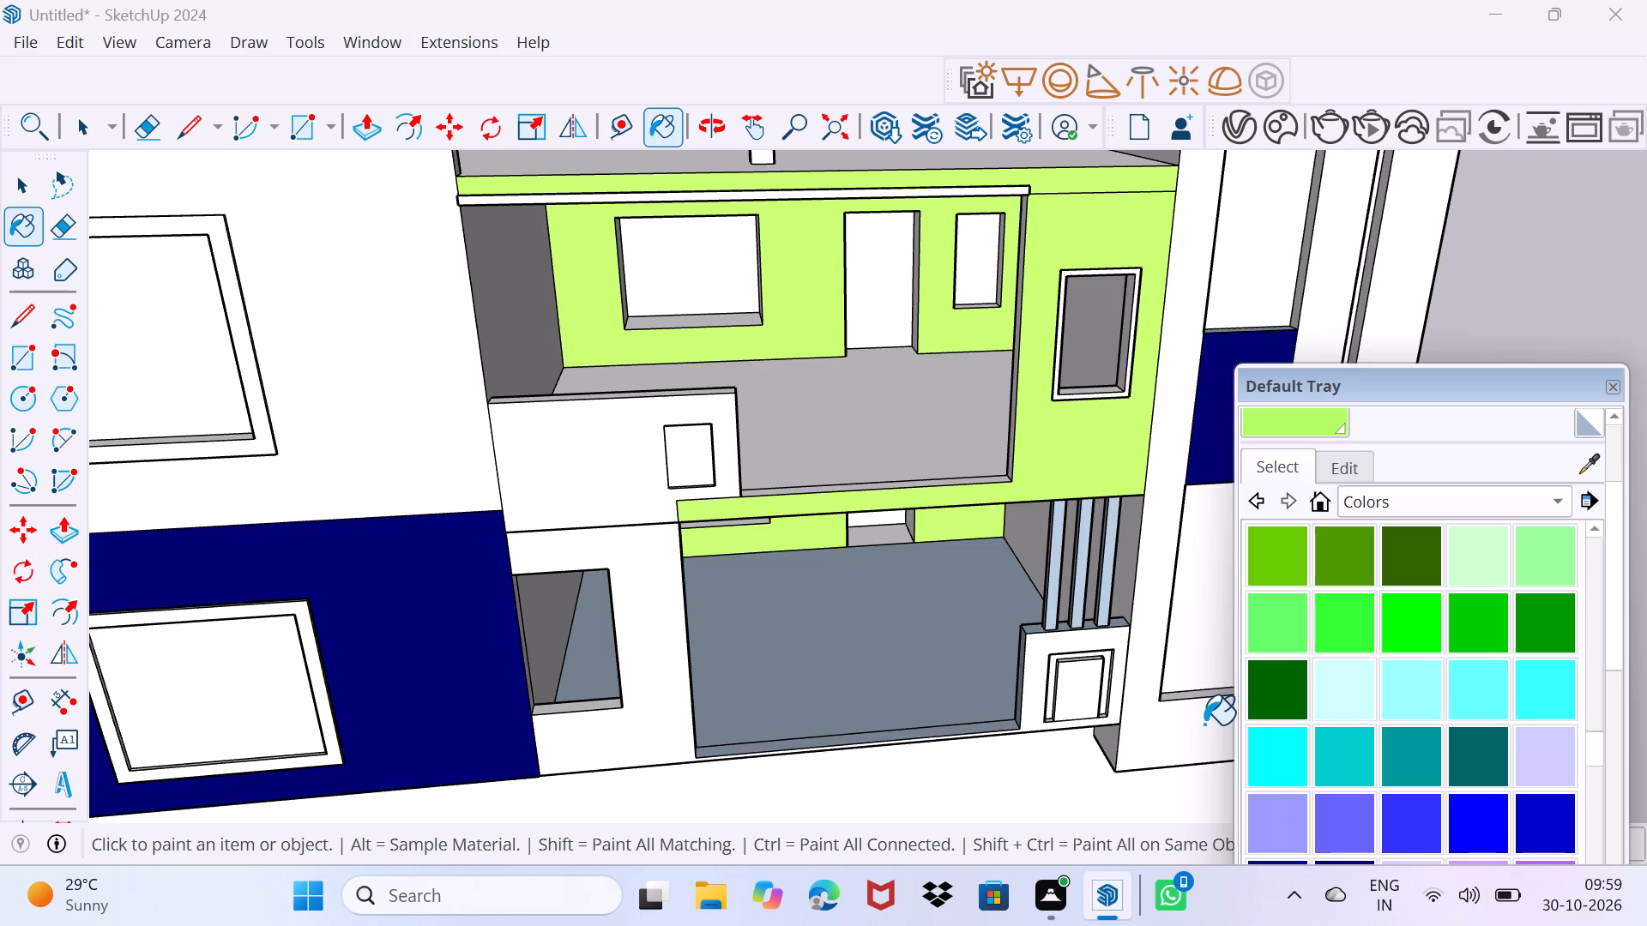
scroll(1202, 713, down, 2)
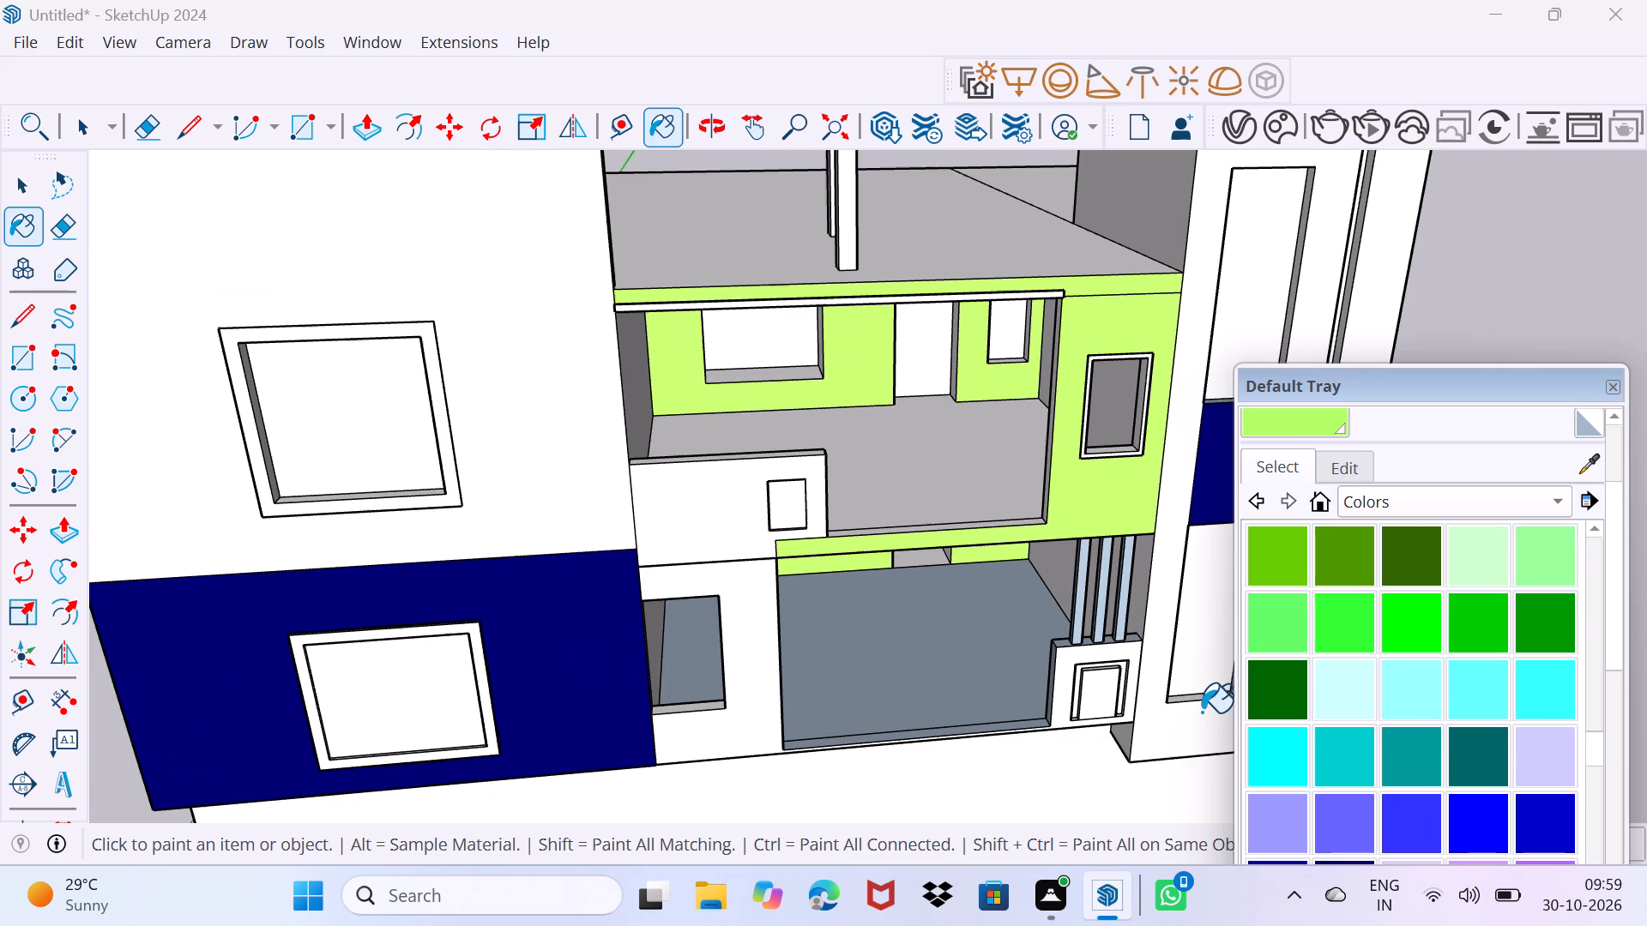
key(space)
click(1514, 502)
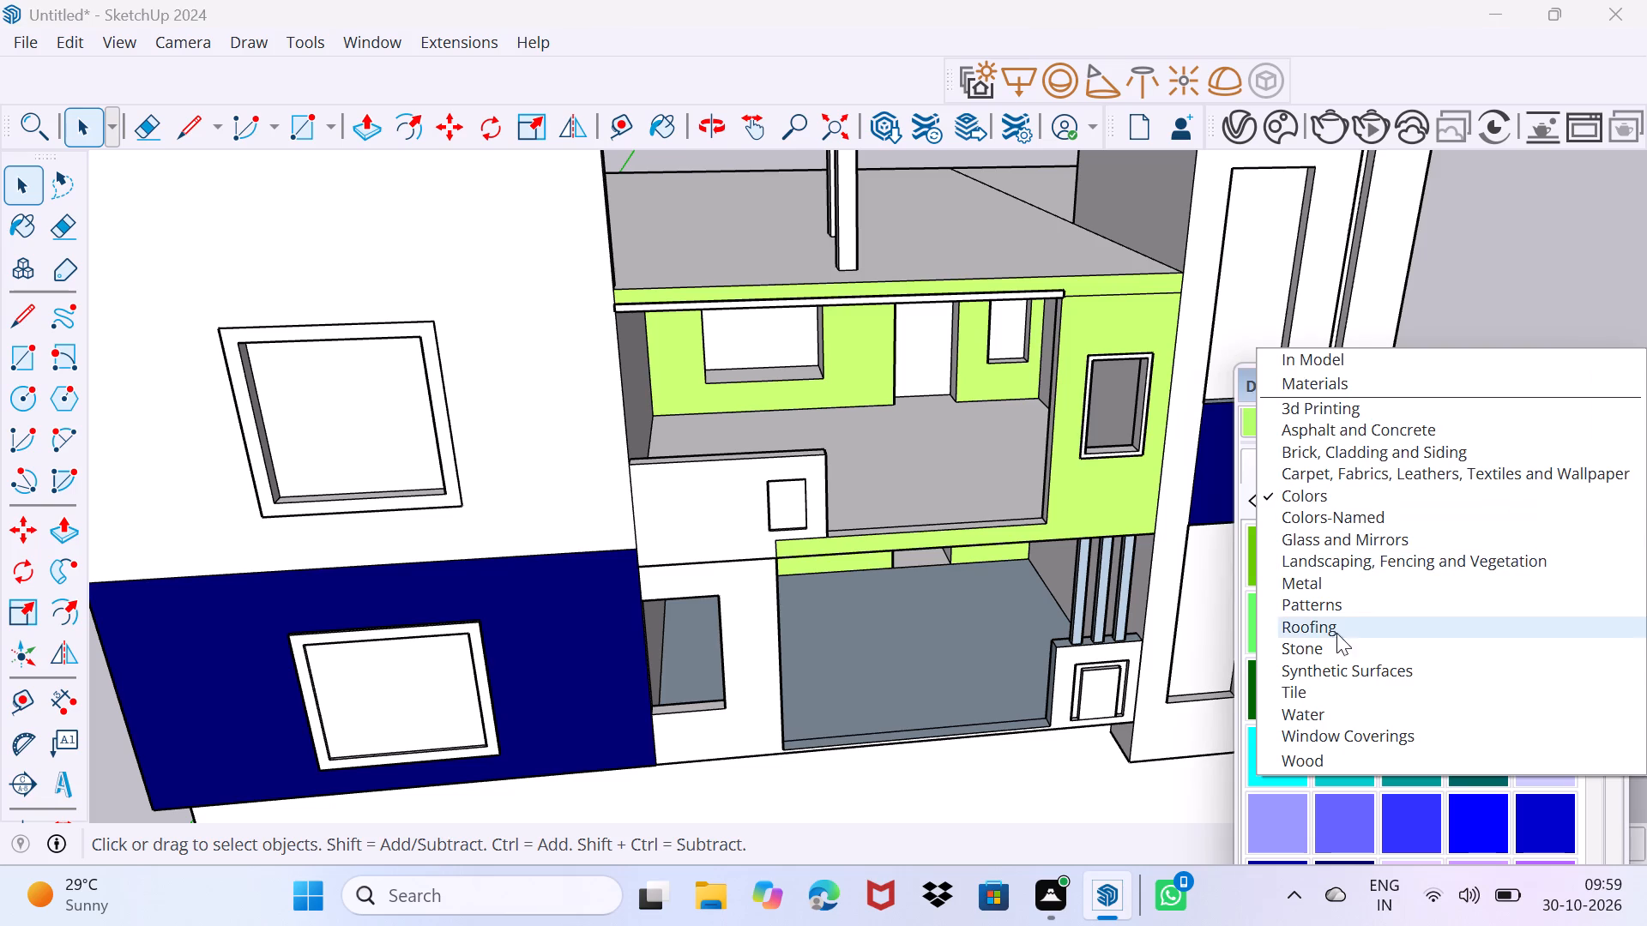
click(1312, 678)
click(1409, 505)
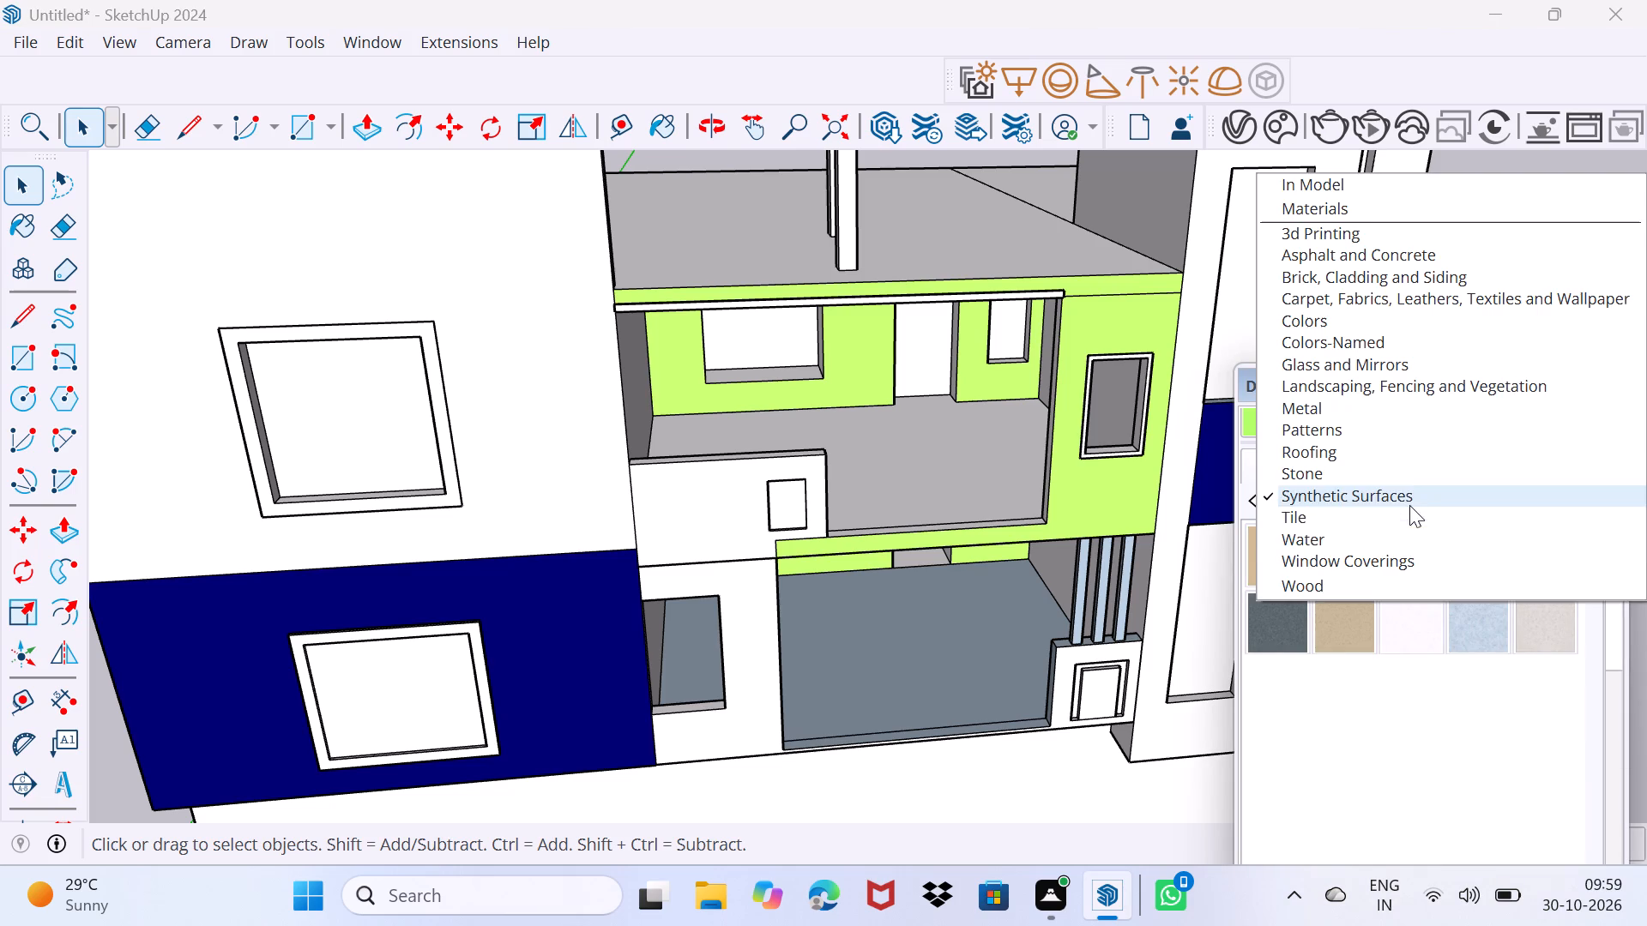
click(1322, 523)
scroll(1336, 575, down, 2)
scroll(1370, 686, down, 1)
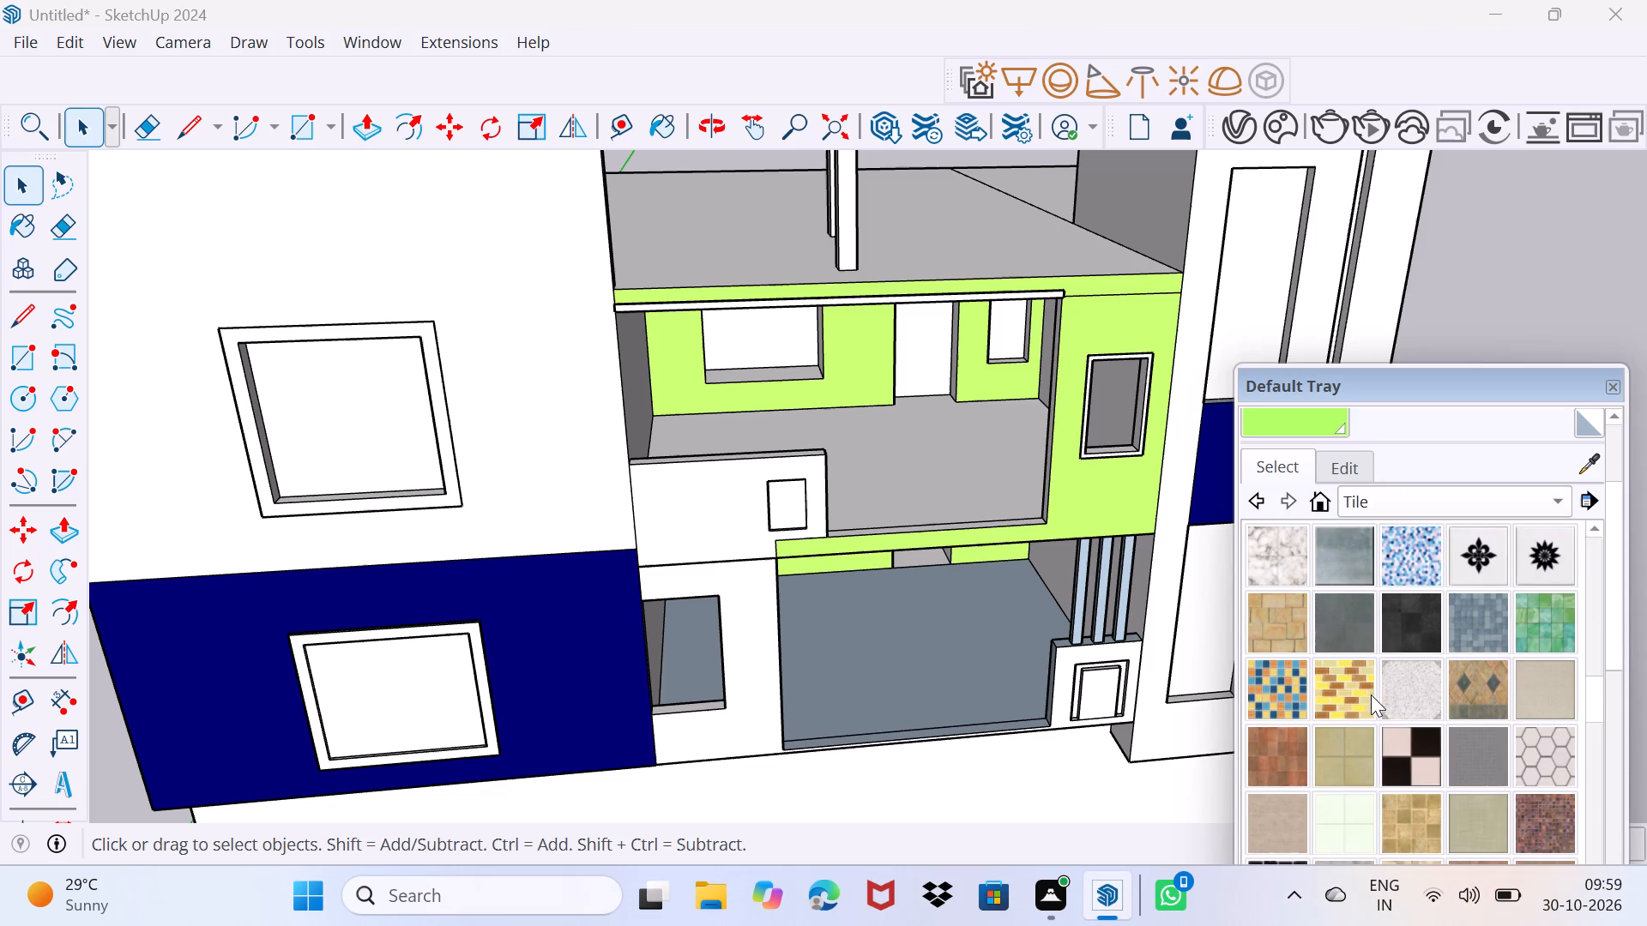
scroll(1371, 694, down, 4)
scroll(1371, 695, up, 6)
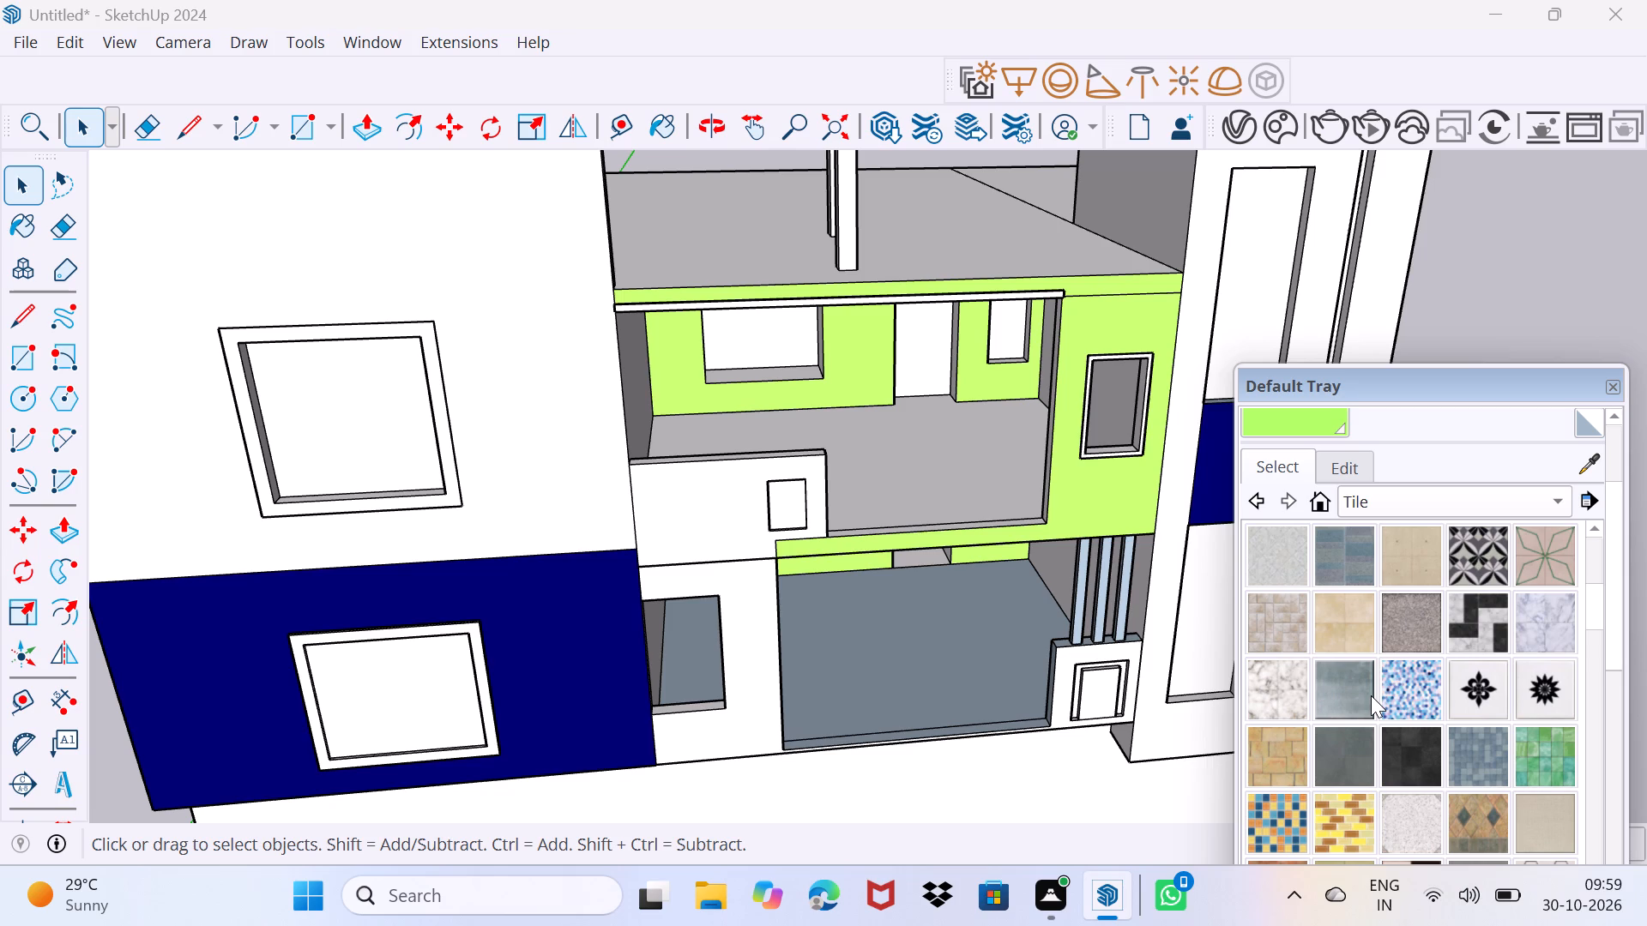
scroll(1371, 695, up, 2)
scroll(1371, 695, down, 2)
scroll(1368, 701, up, 3)
click(1348, 556)
scroll(1258, 422, down, 8)
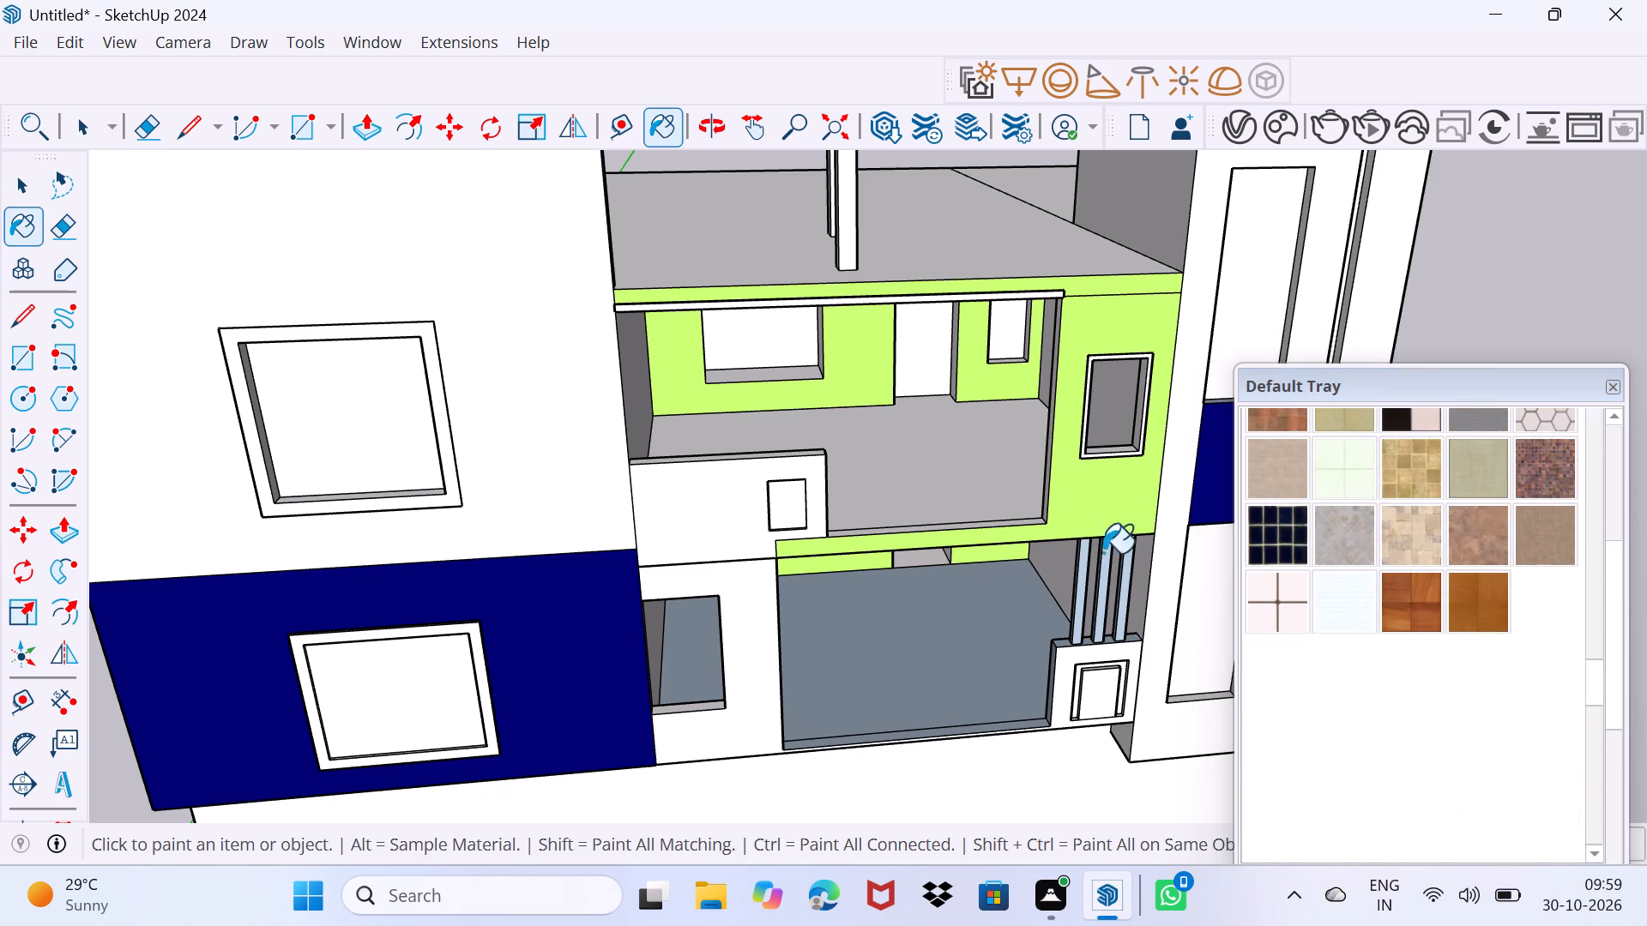
scroll(689, 492, down, 2)
scroll(573, 428, down, 4)
click(498, 378)
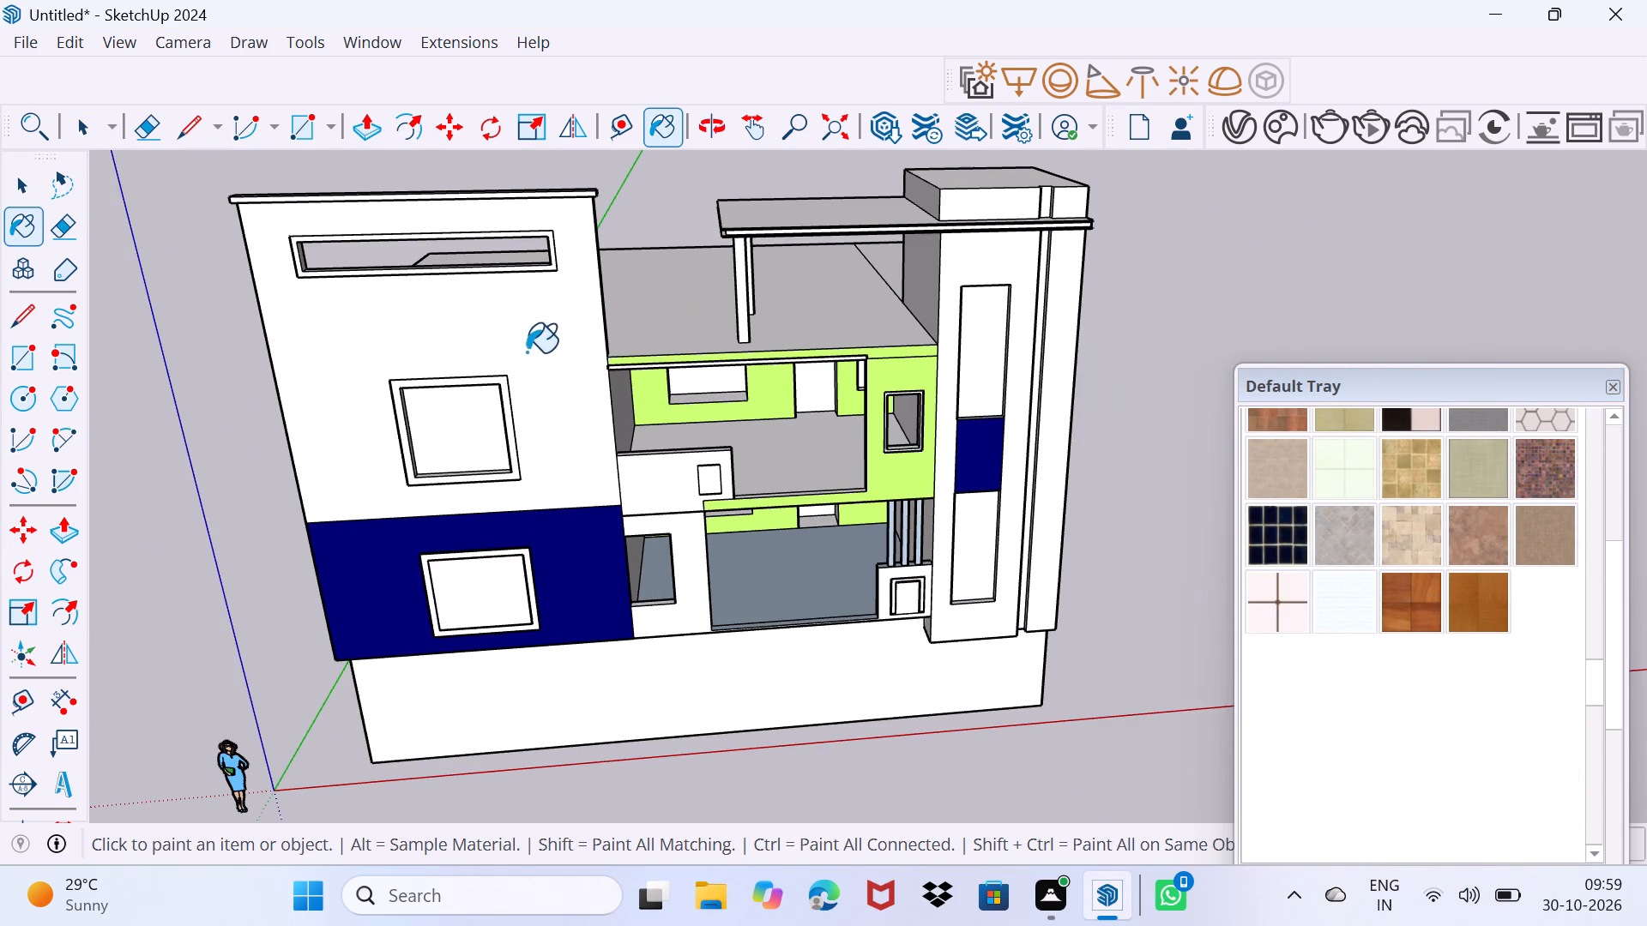
click(533, 348)
Paint the tower's front wall around the tall recesses and the narrow outer strip with the same blue-grey pavers.
scroll(533, 359, up, 4)
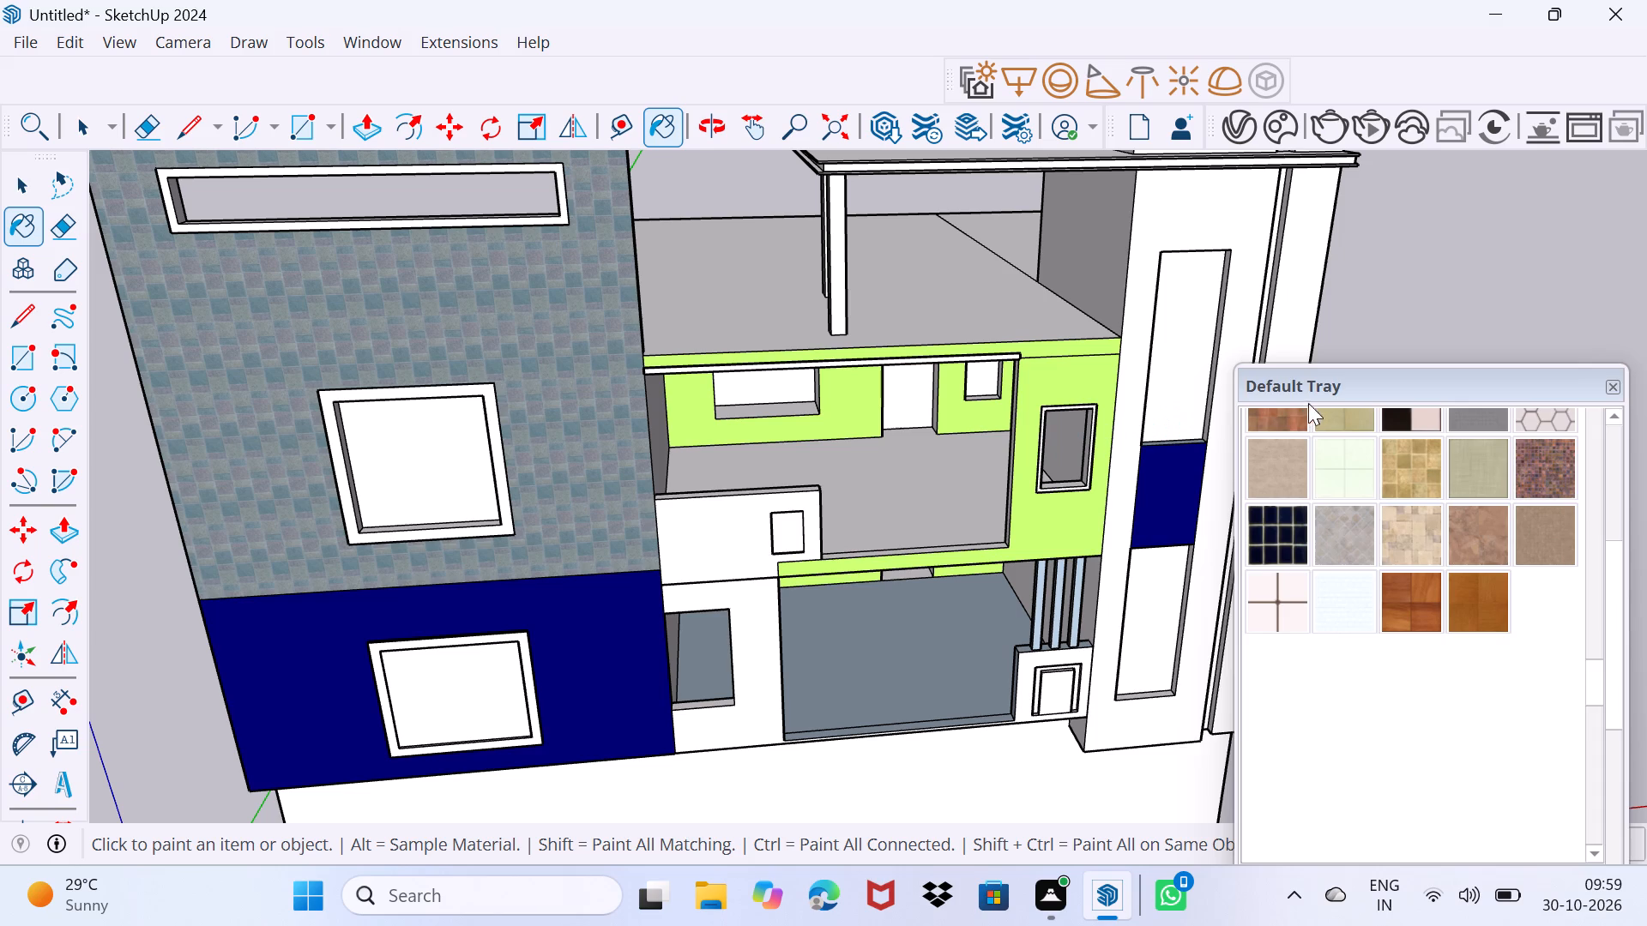
drag(1318, 394, 1220, 672)
click(1227, 466)
click(1293, 391)
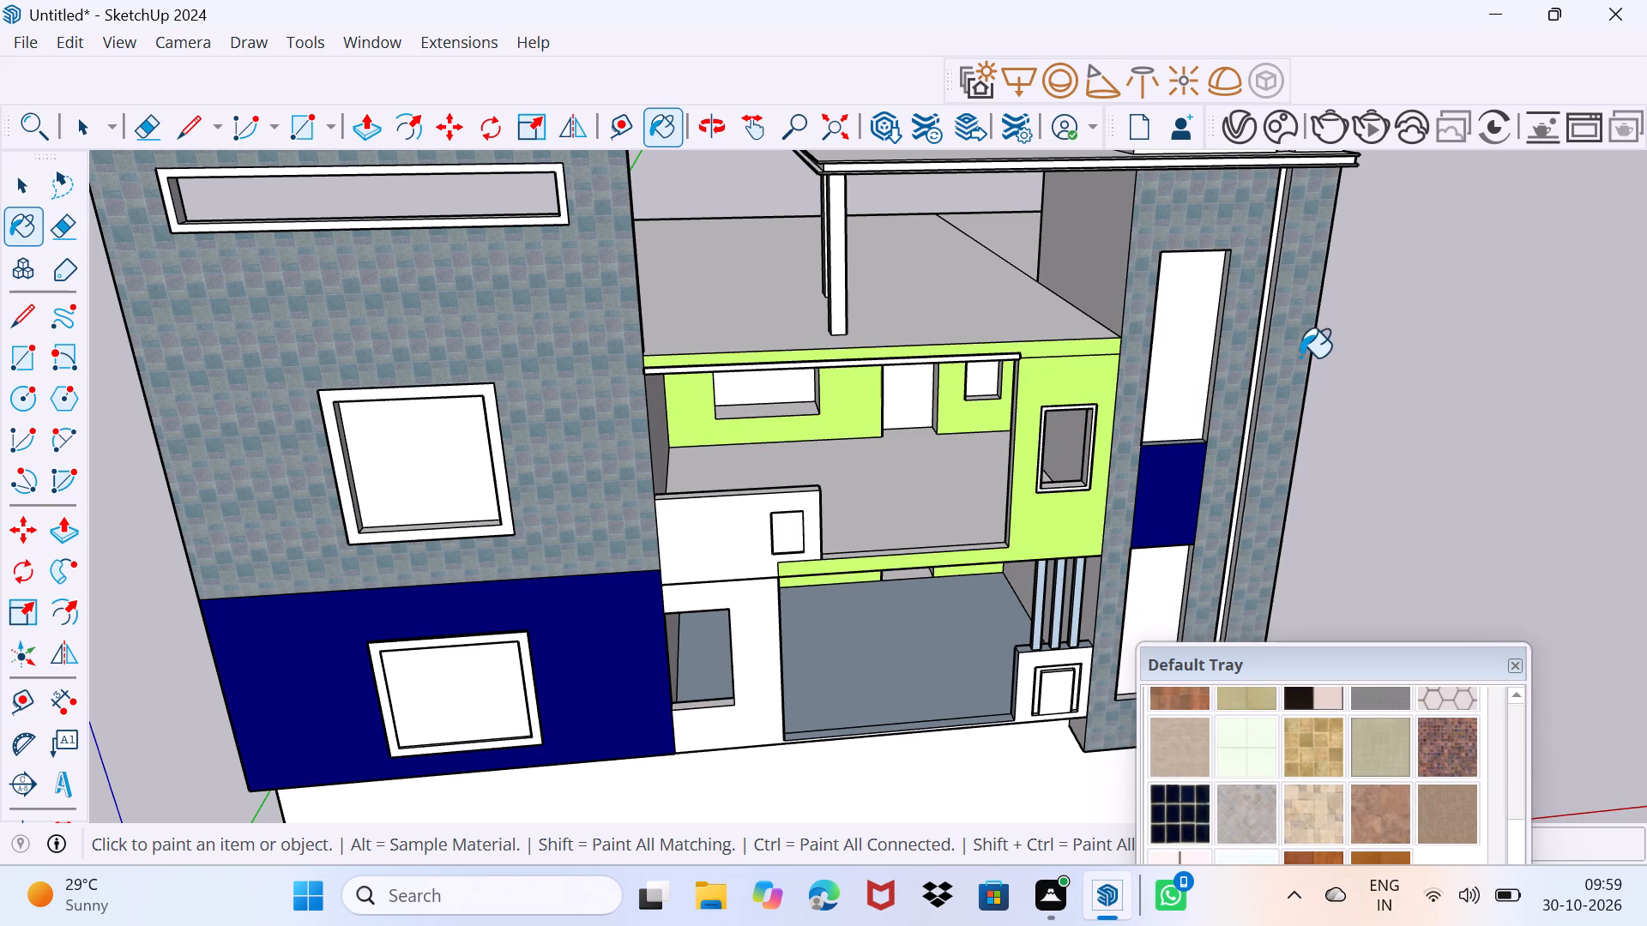
Paint the front, top and side faces of the block above the tower's roof slab with the blue-grey pavers.
middle_drag(1280, 331, 1224, 562)
scroll(1205, 375, up, 3)
click(1167, 396)
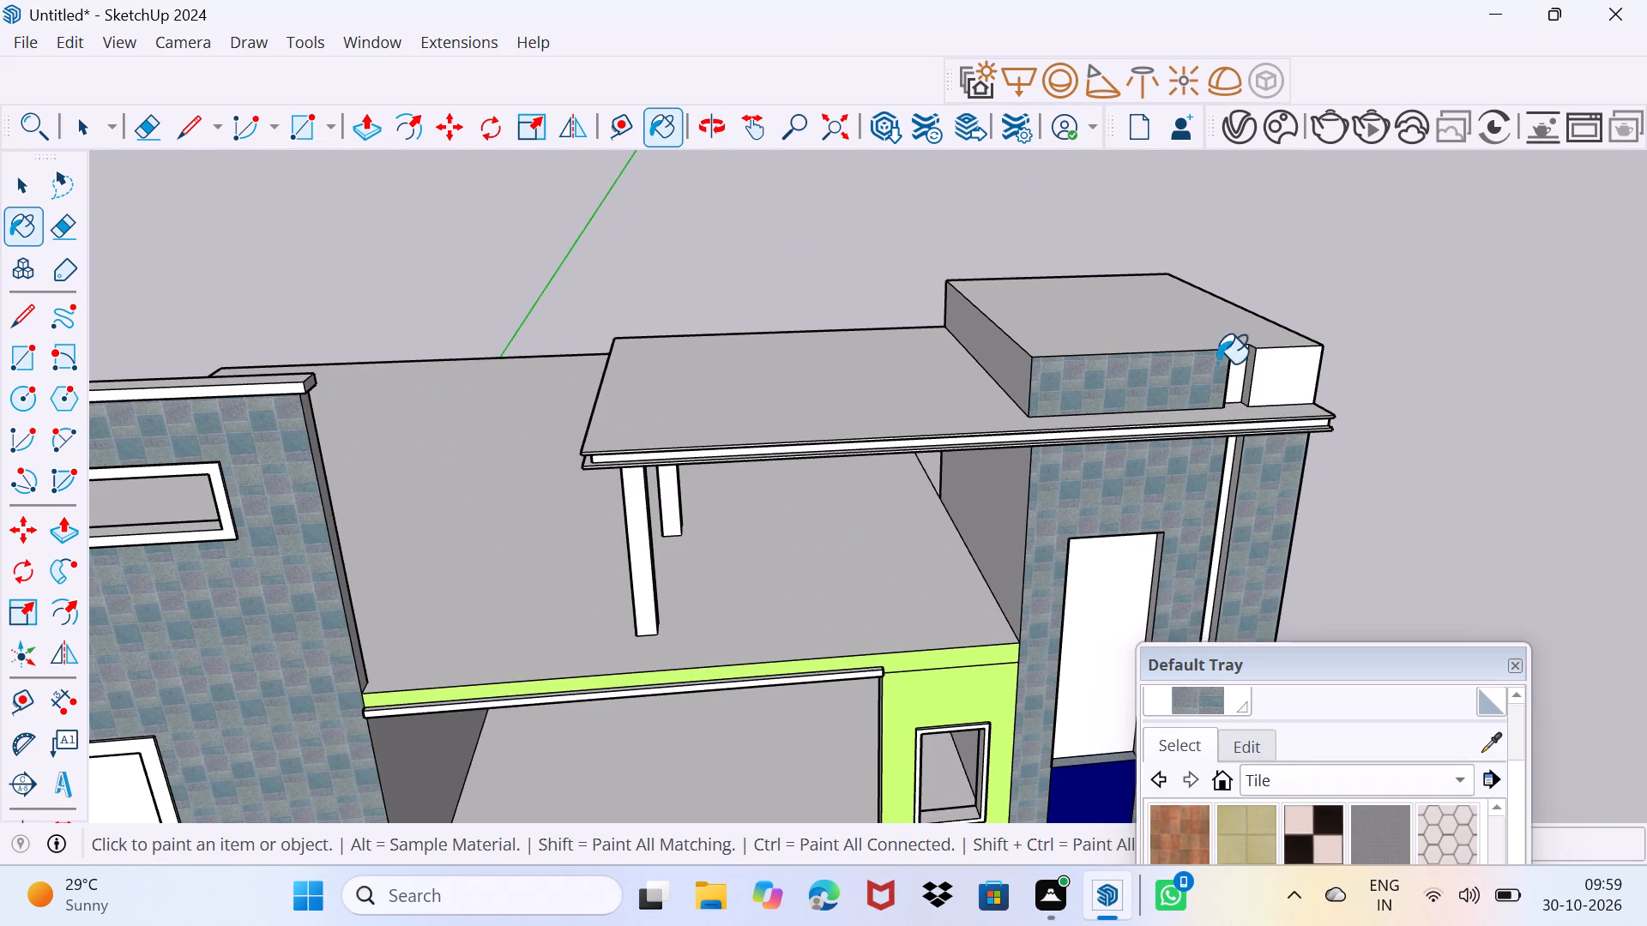
click(1262, 375)
click(1083, 332)
click(1016, 362)
middle_drag(1121, 448, 1074, 346)
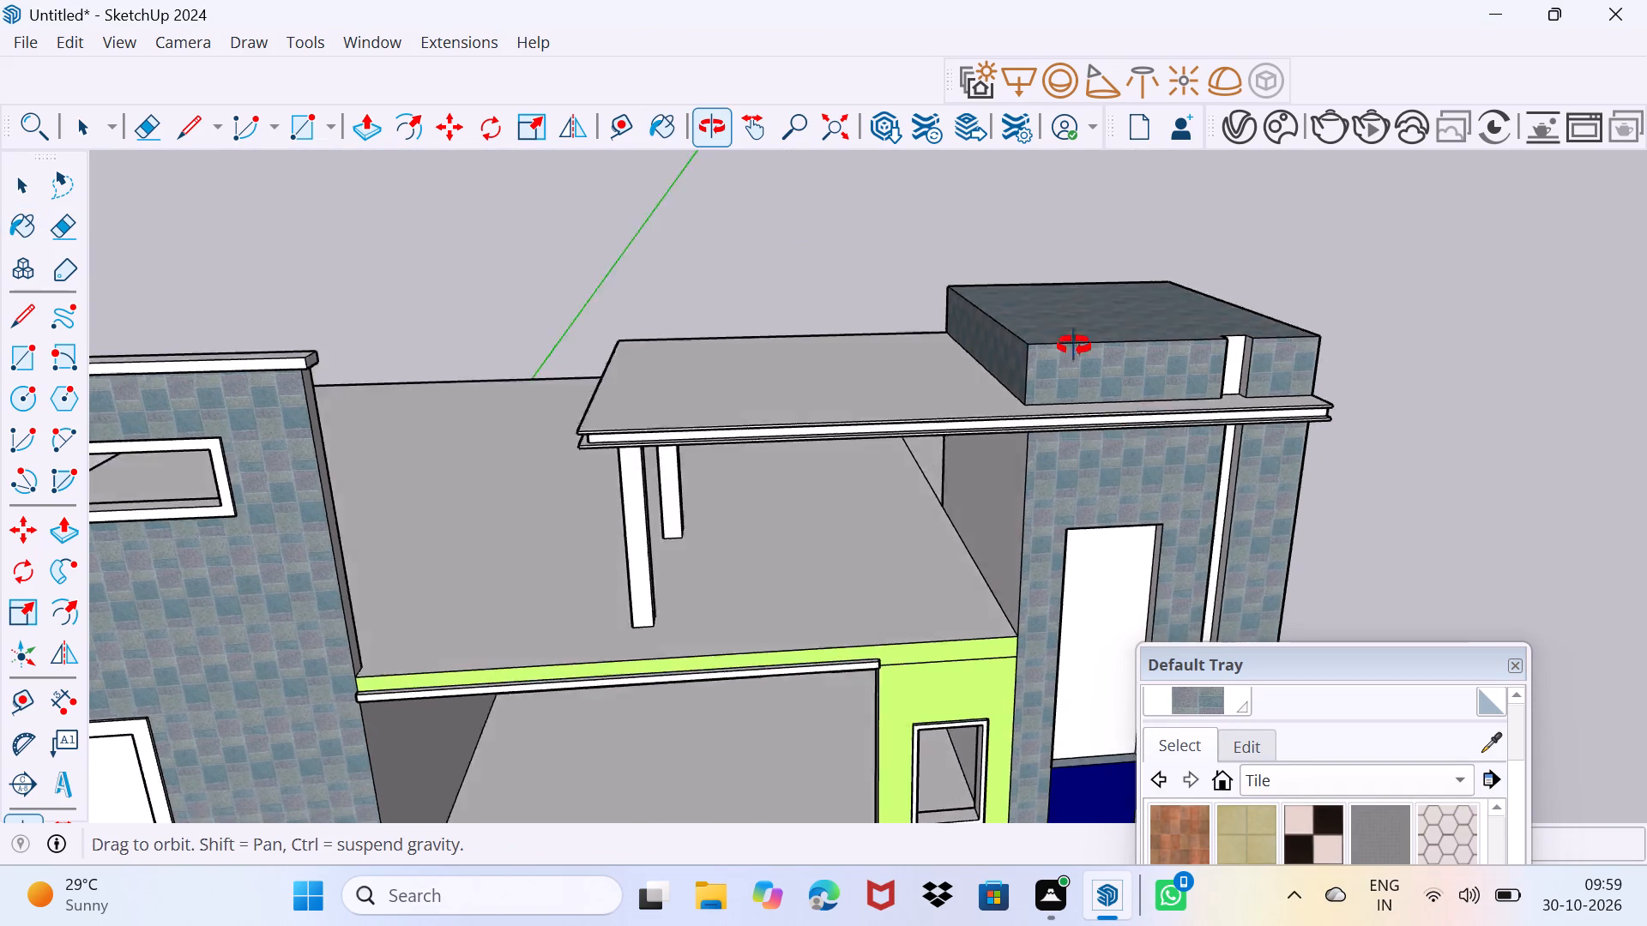
middle_drag(1074, 346, 673, 317)
click(1060, 317)
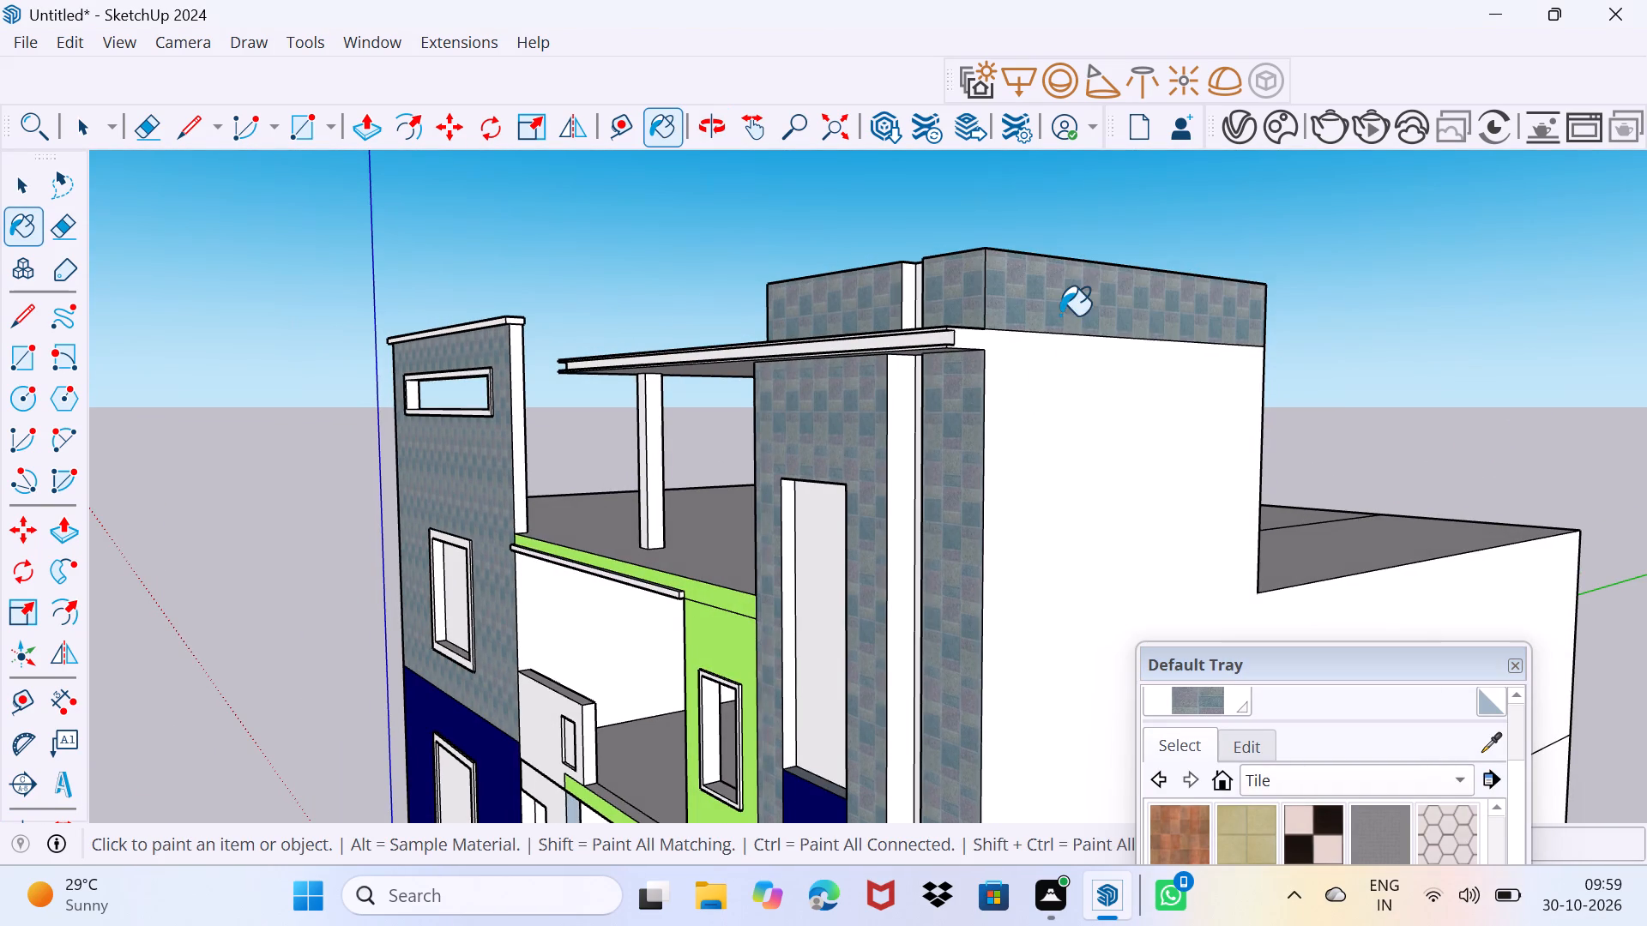
key(space)
Set the blue-grey paver material's texture width to 100 inches.
middle_drag(839, 455, 1223, 478)
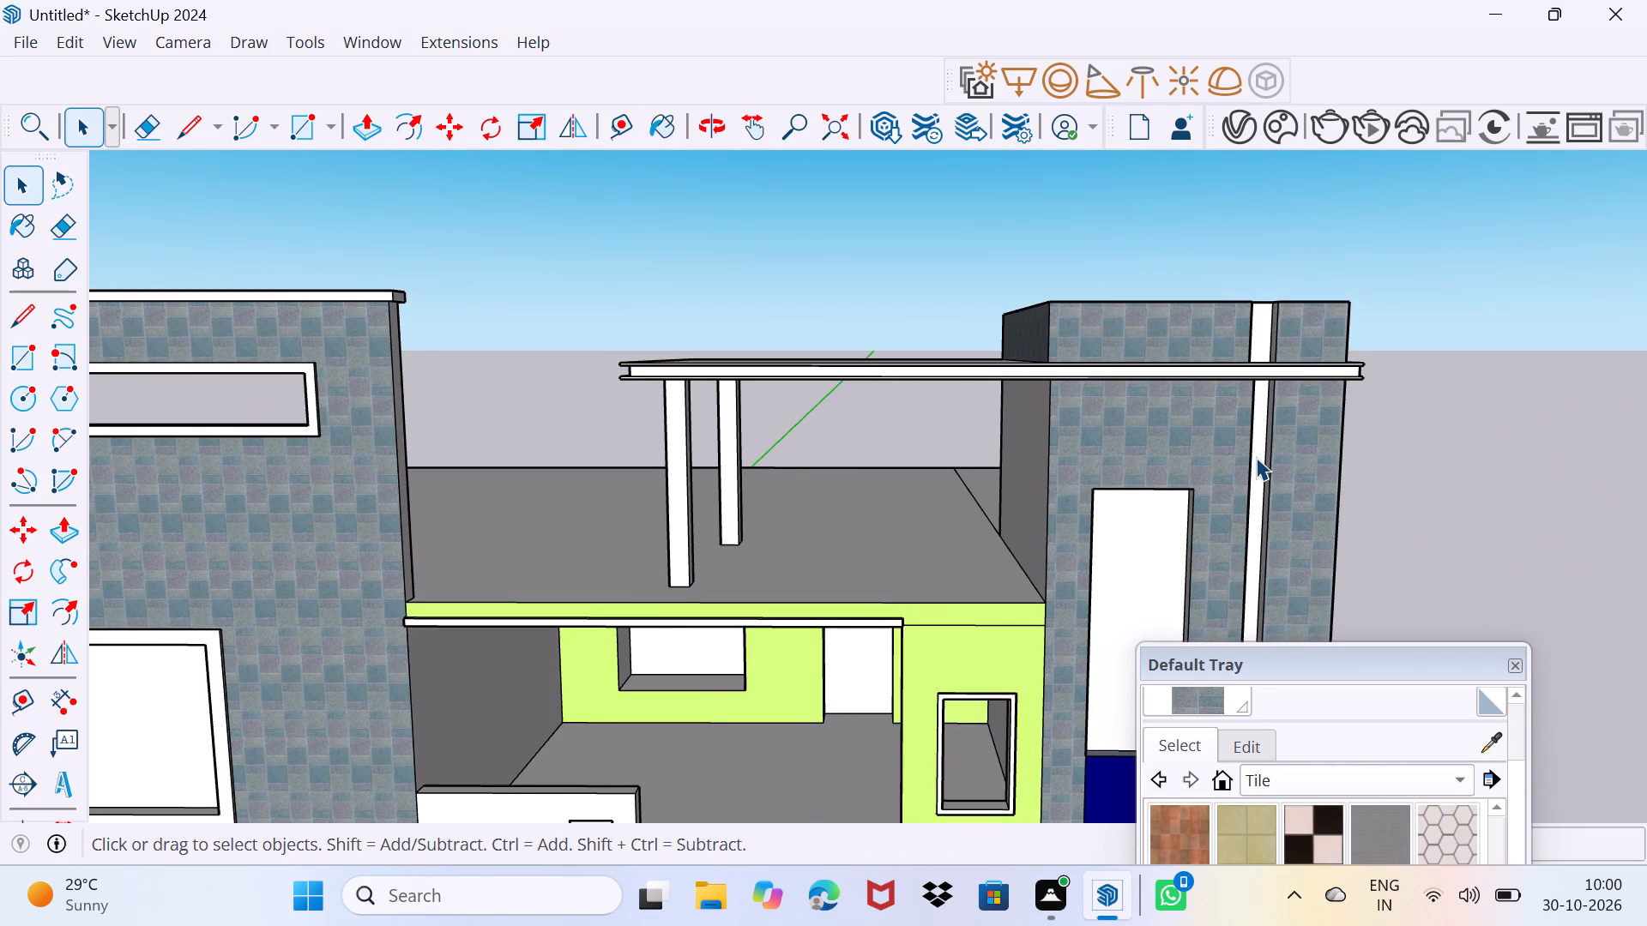
drag(1362, 673, 1420, 210)
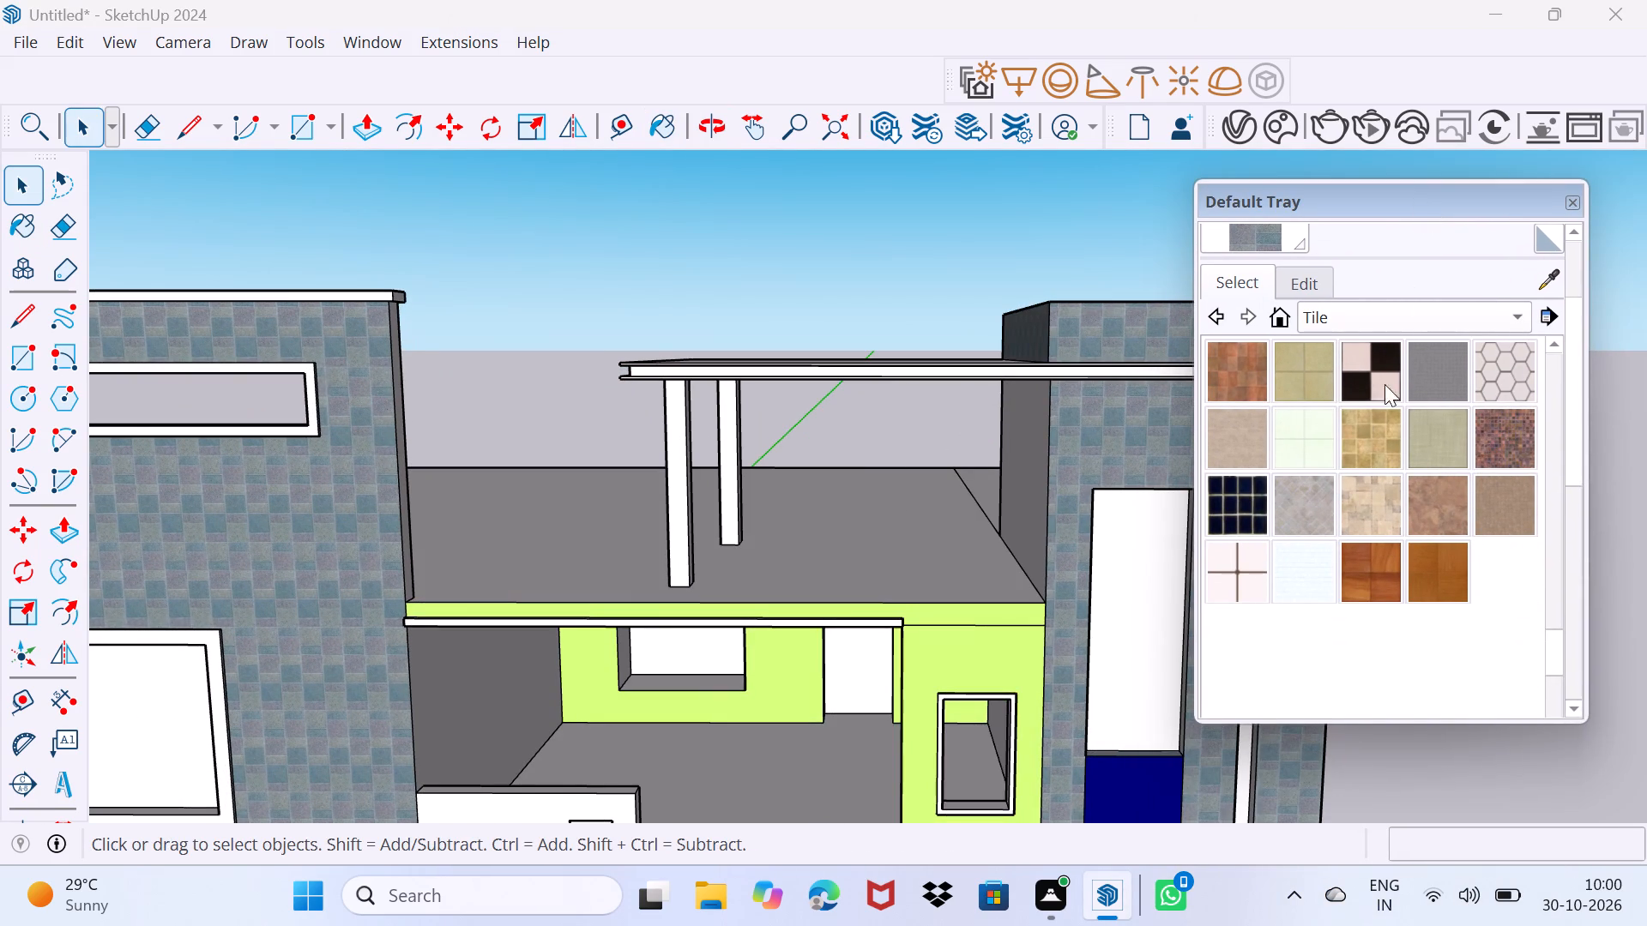
click(1293, 283)
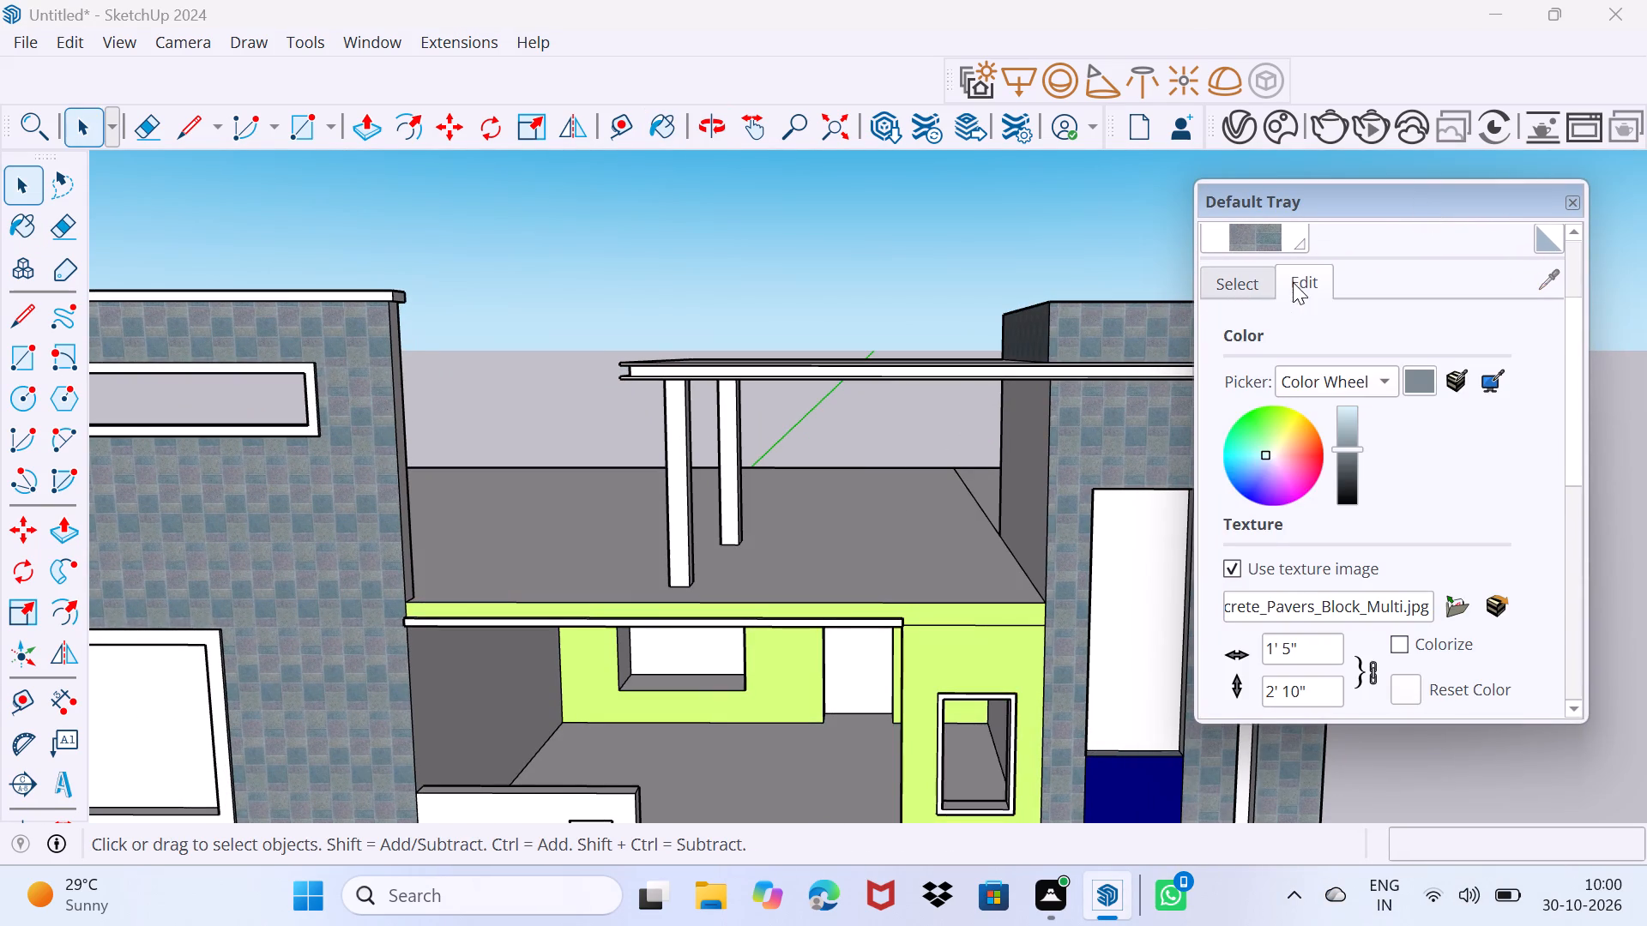
click(1312, 652)
key(BackSpace)
key(BackSpace)
key(BackSpace)
key(BackSpace)
key(BackSpace)
text(100)
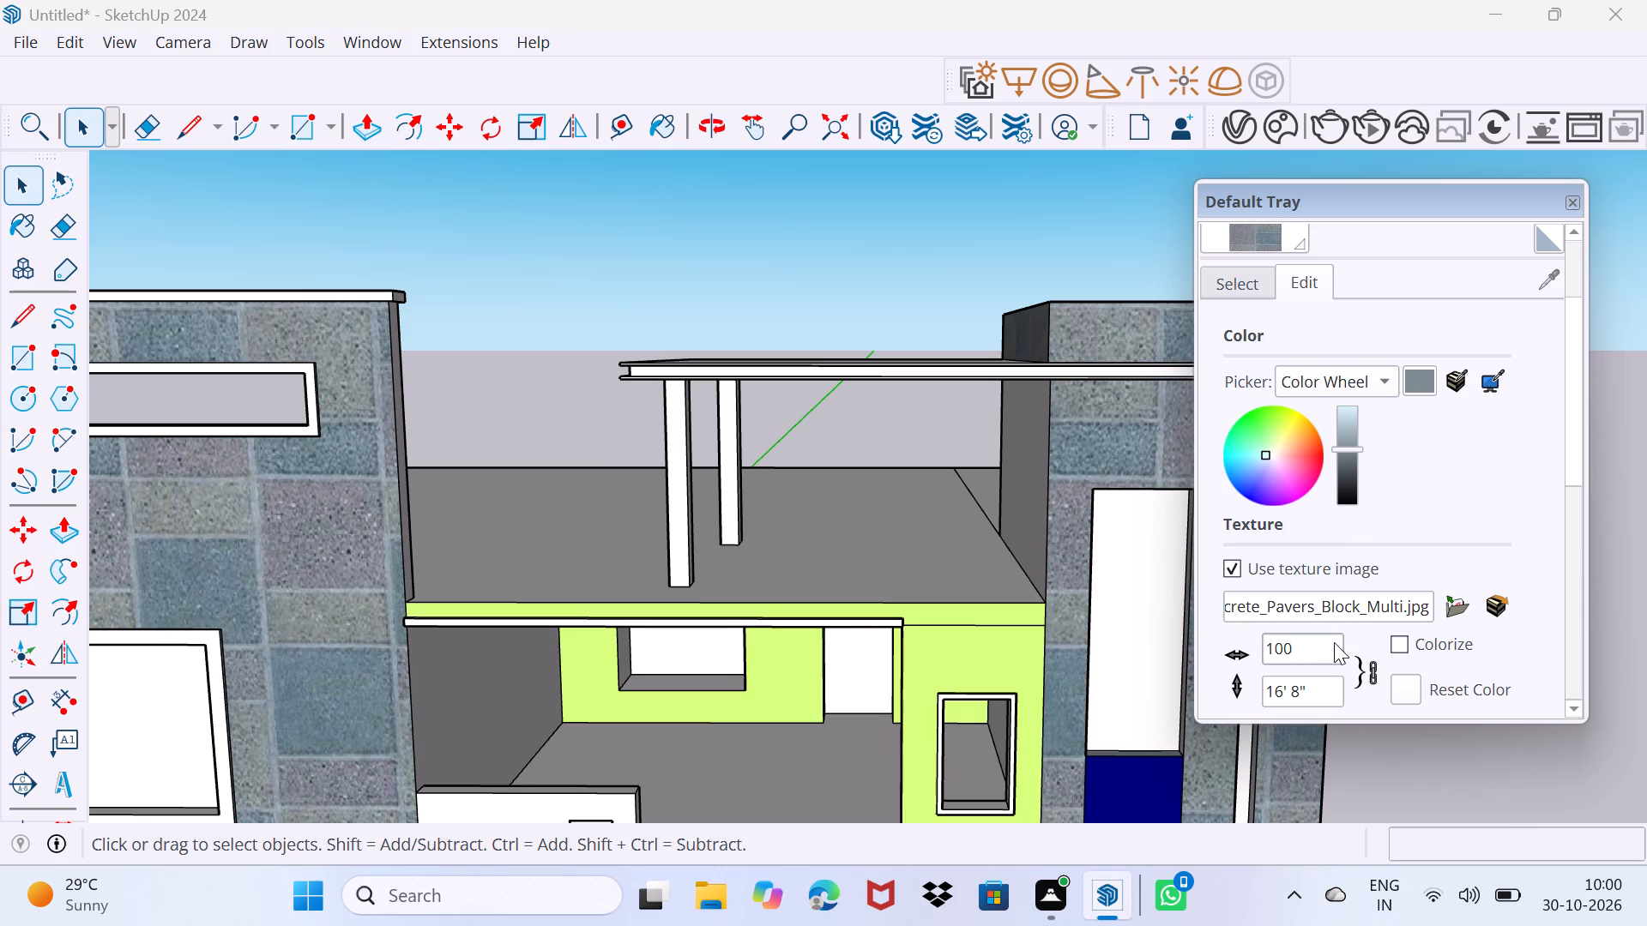
key(0)
key(BackSpace)
key(Return)
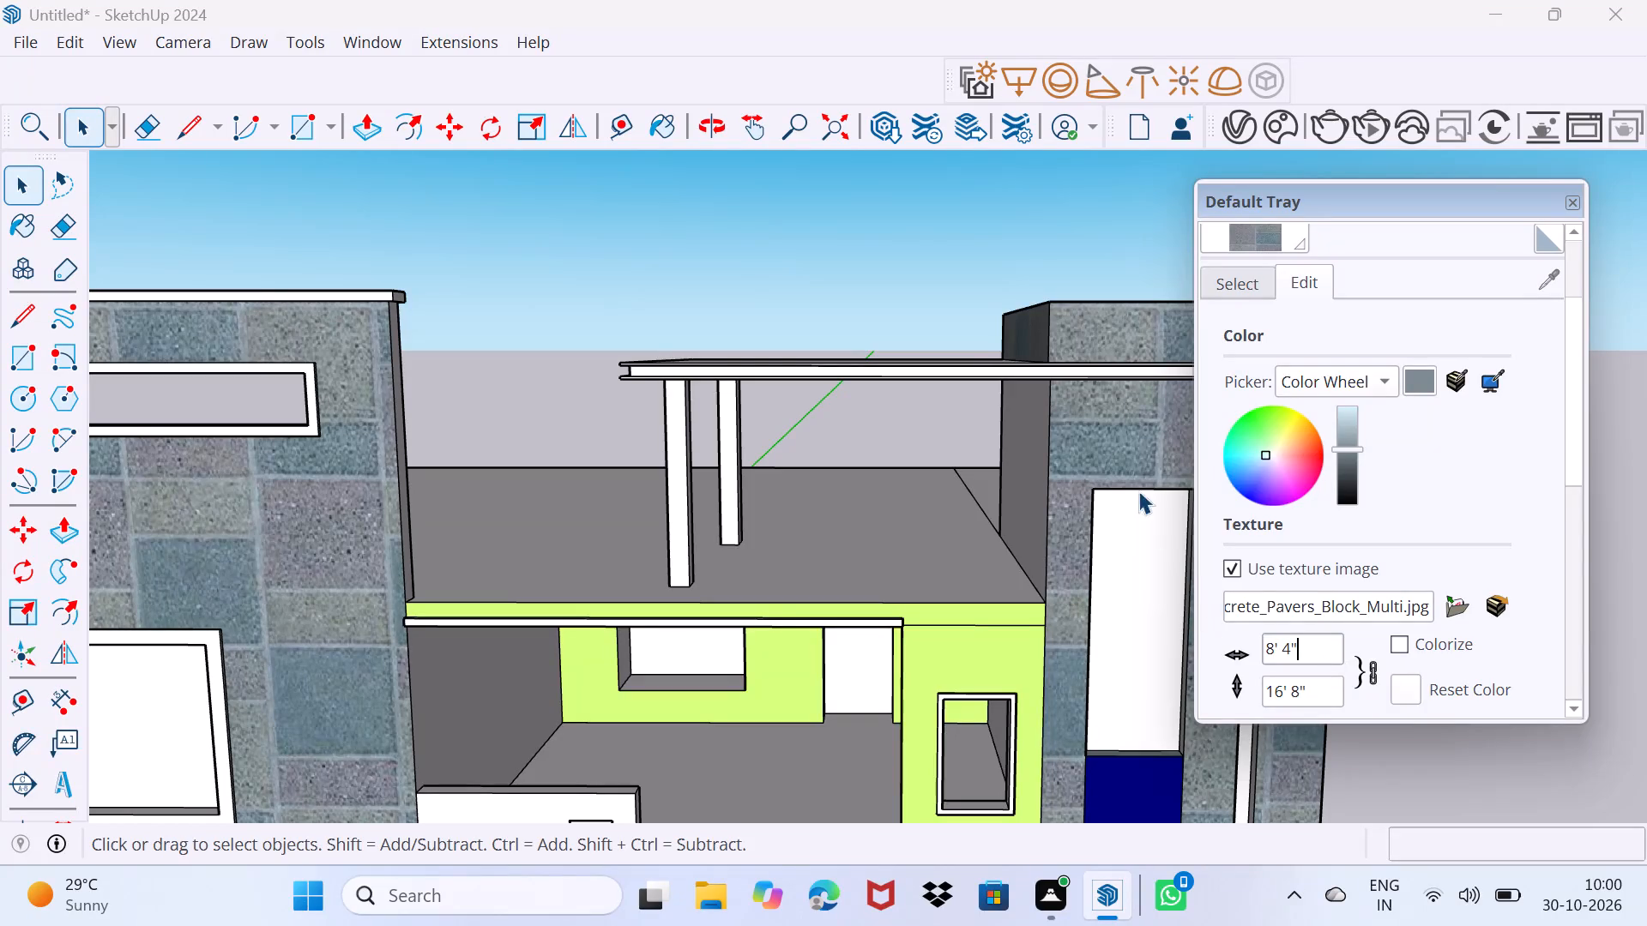
Examine the whole painted facade from the front with the materials tray out of the way.
click(1109, 453)
drag(1393, 189, 1259, 492)
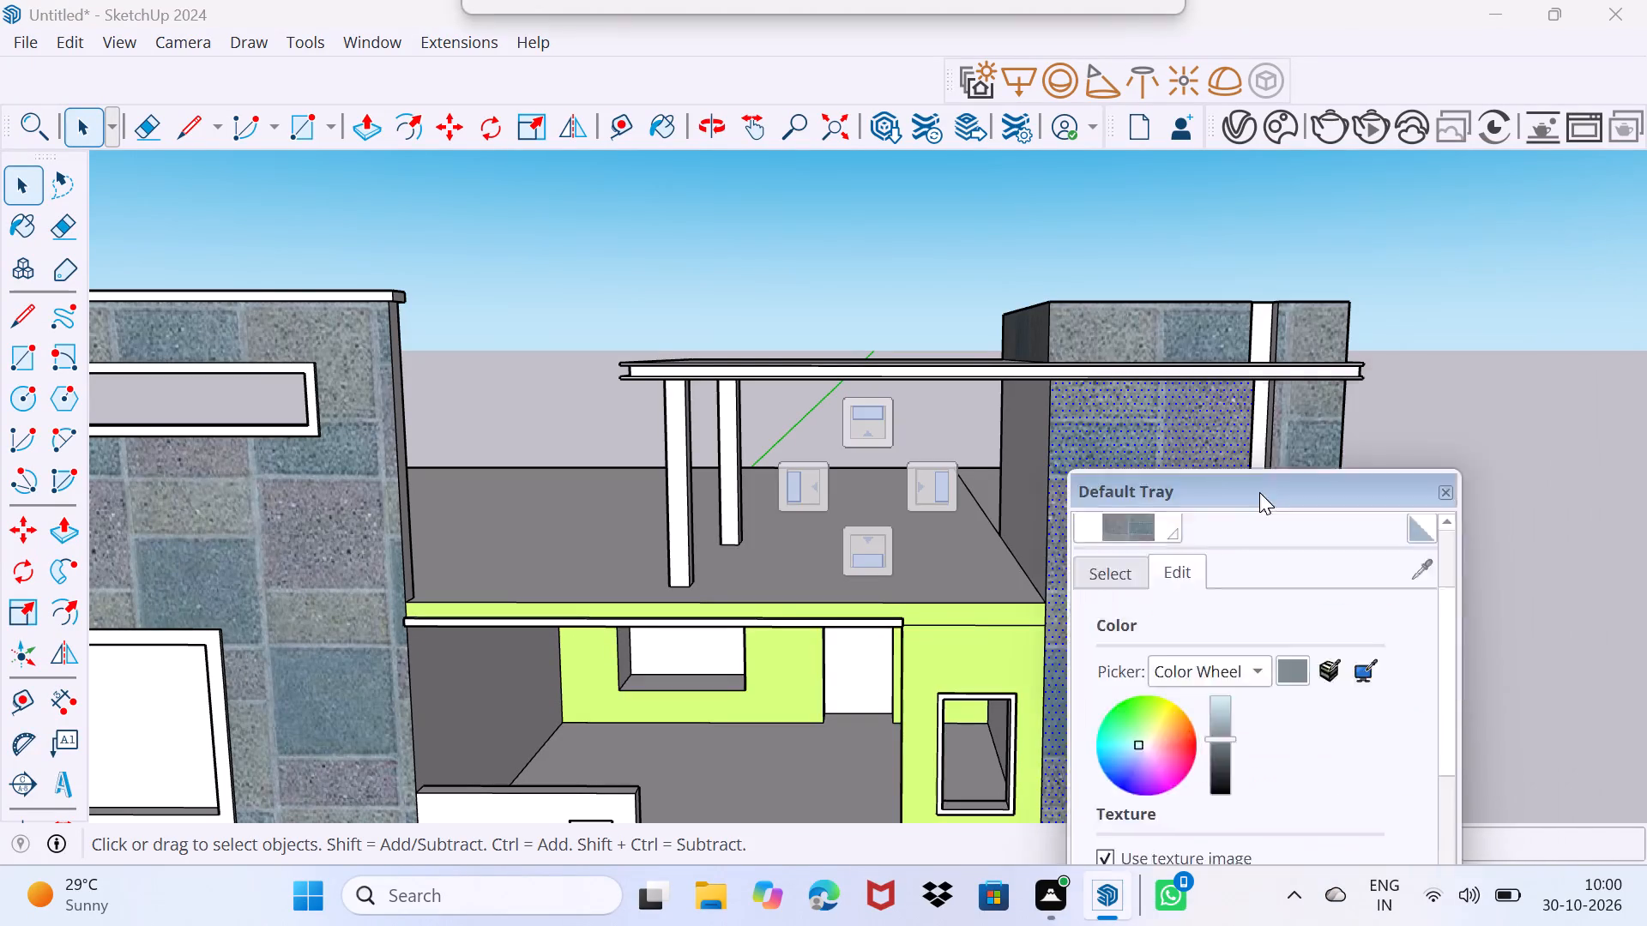
drag(1259, 492, 1203, 611)
drag(1479, 519, 1580, 407)
scroll(1317, 390, down, 4)
drag(1138, 606, 1015, 771)
scroll(823, 473, down, 5)
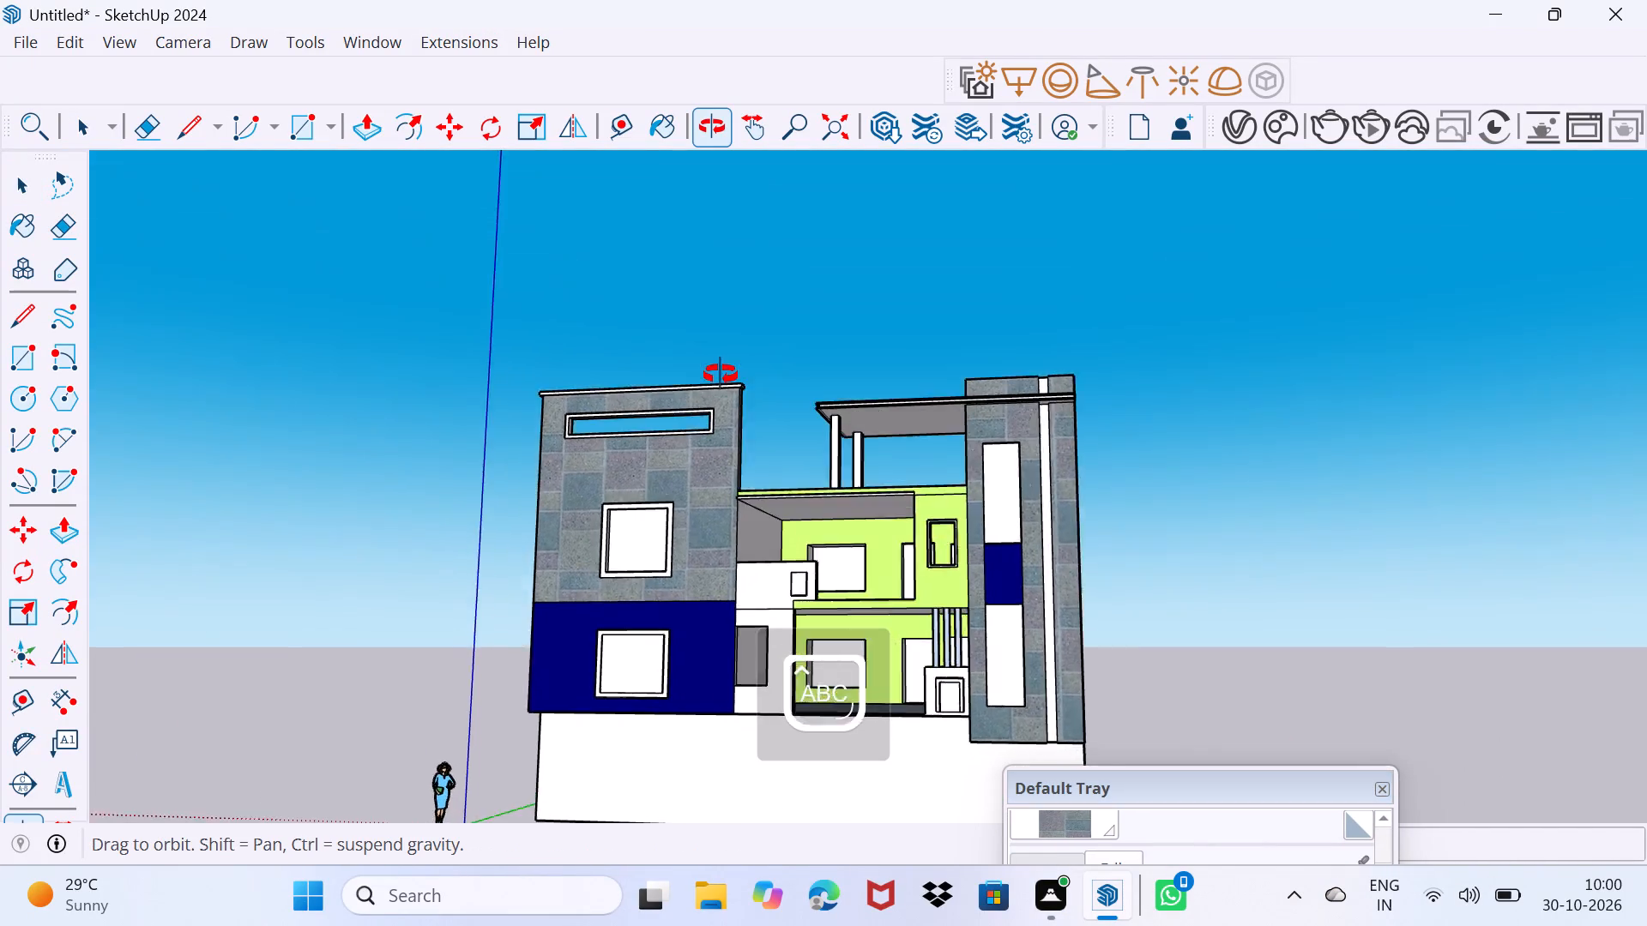
middle_drag(667, 452, 691, 470)
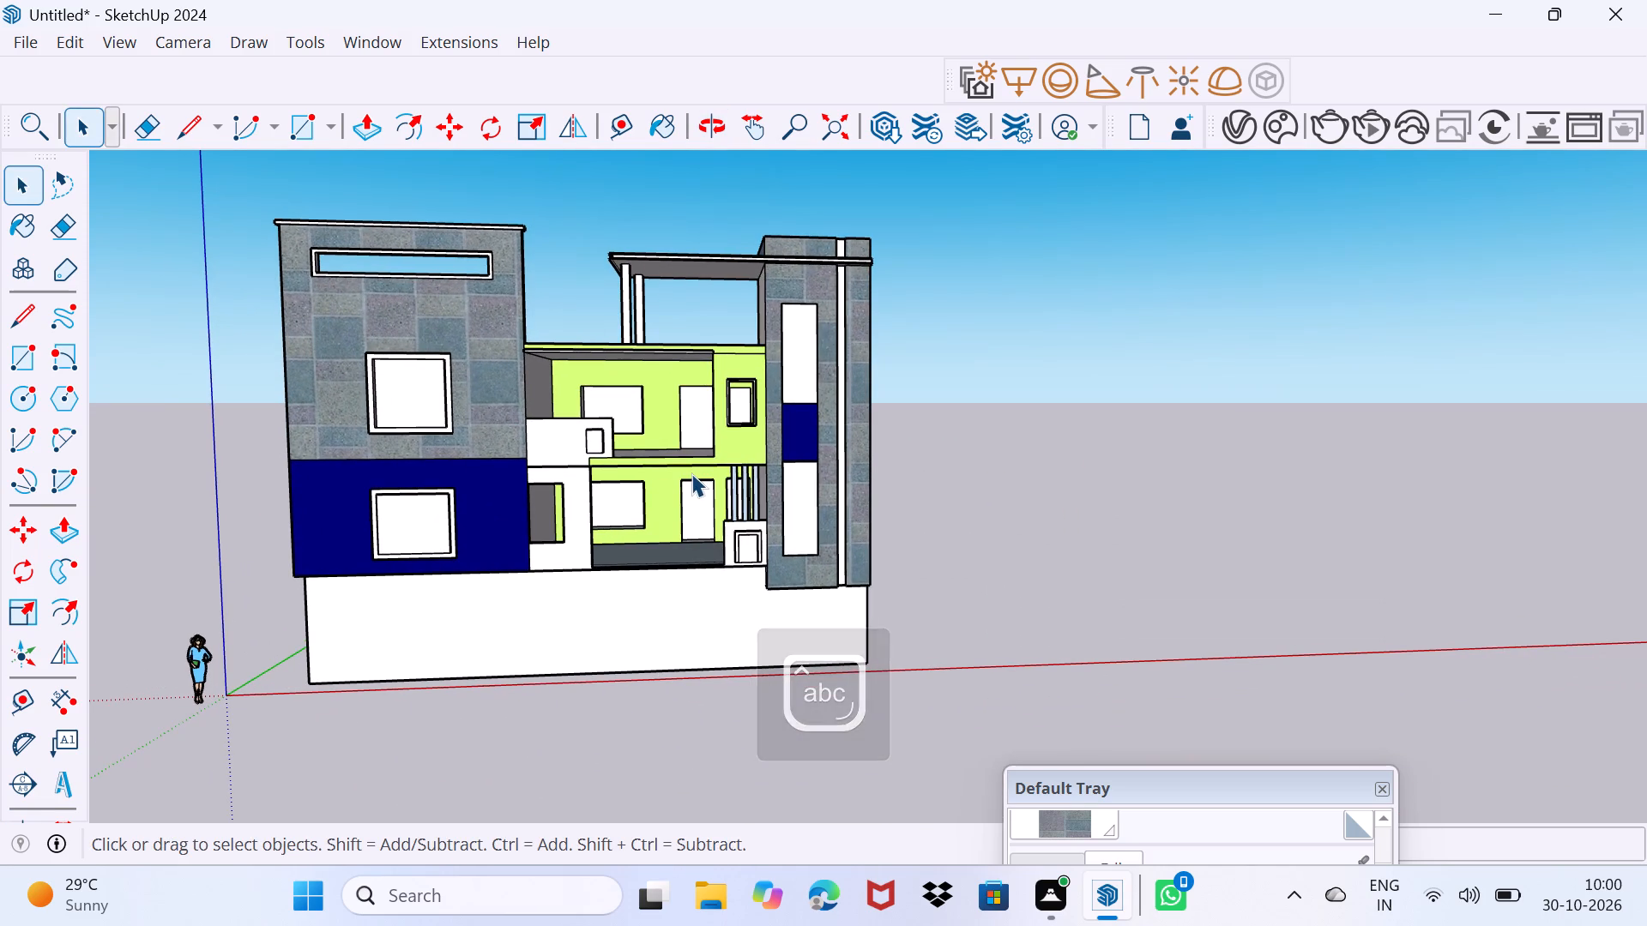
scroll(691, 473, up, 2)
middle_click(691, 473)
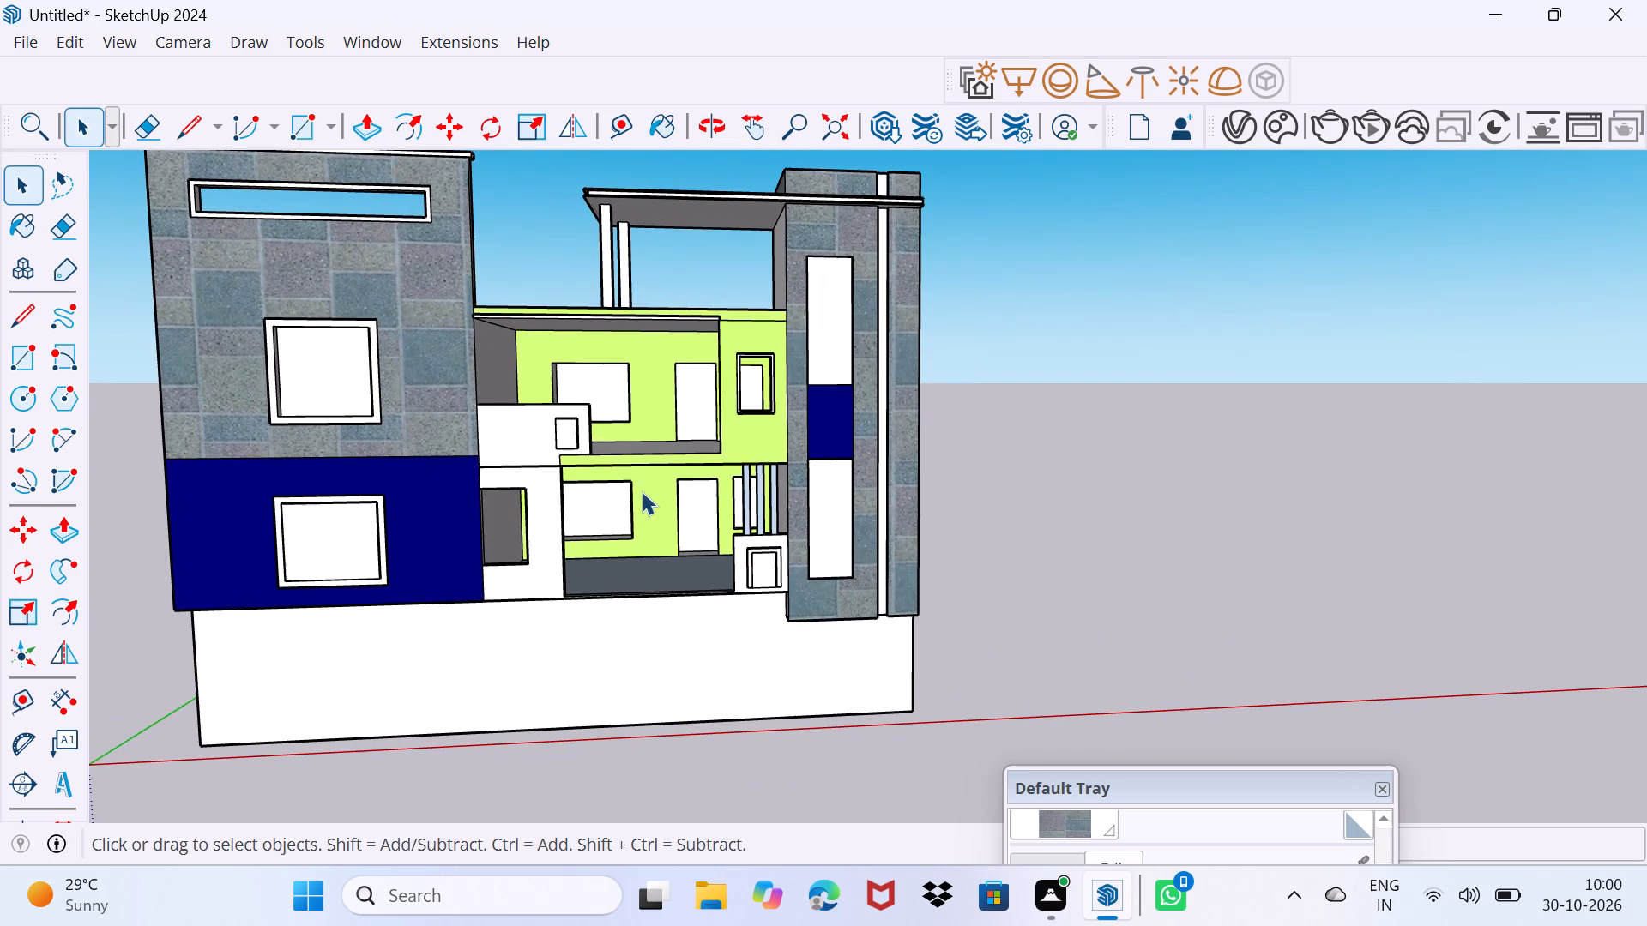
Draw a small upright rectangle near the top of the inner side face of the ground-floor opening beside the navy wall.
scroll(629, 452, up, 2)
scroll(486, 539, up, 7)
middle_drag(479, 540, 462, 541)
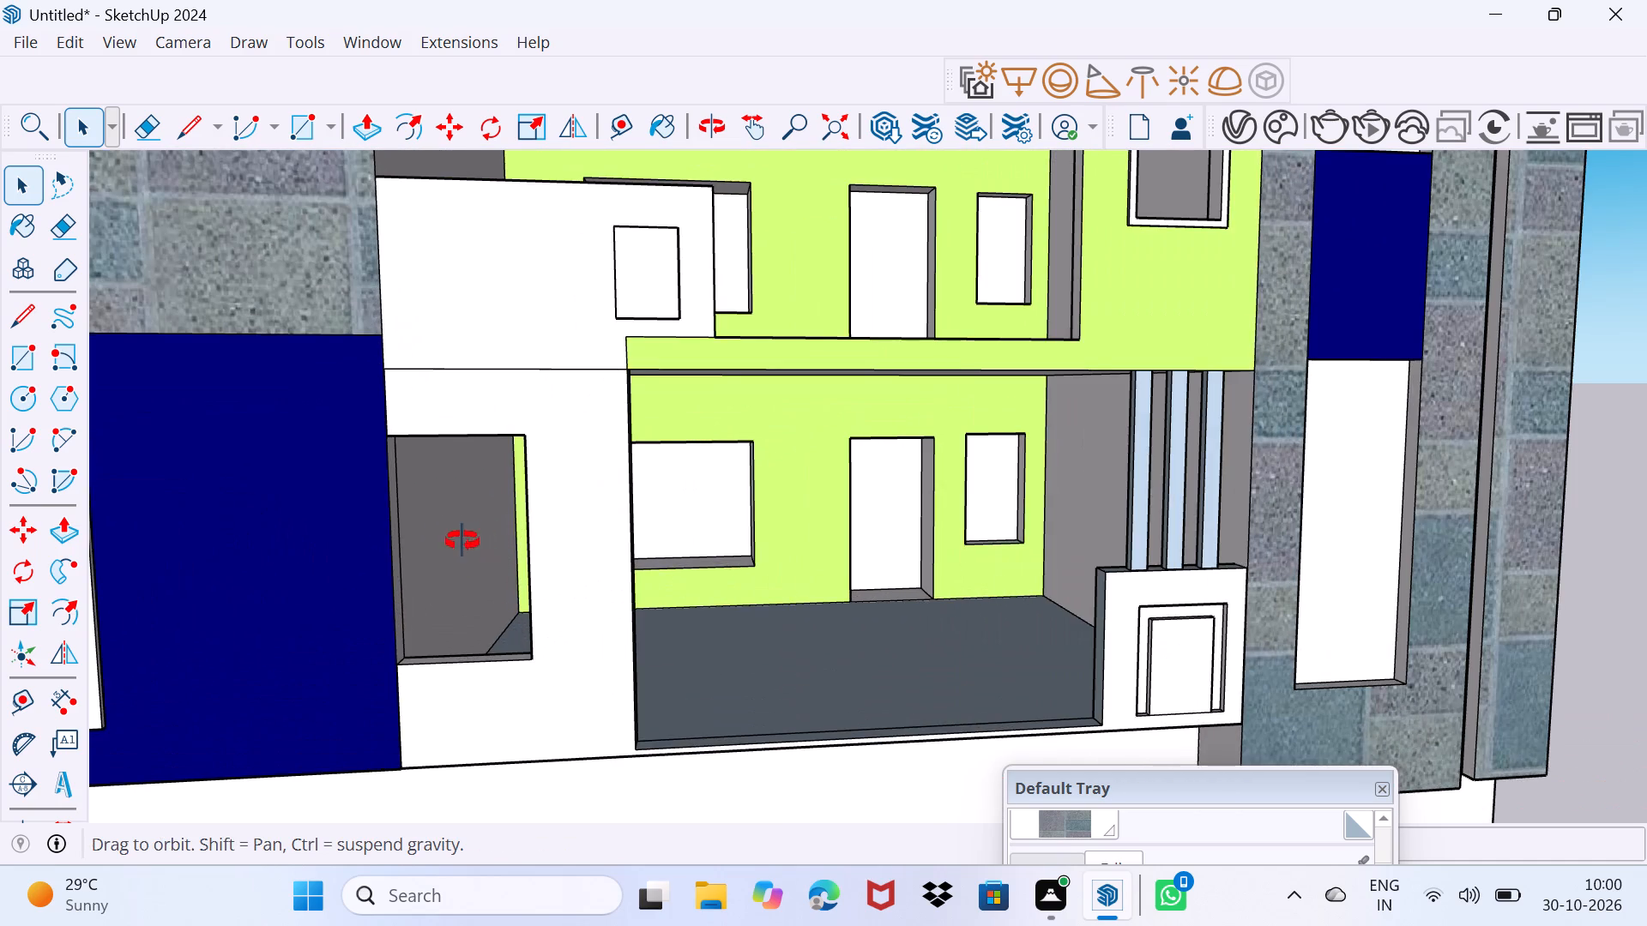
middle_drag(462, 541, 298, 536)
scroll(413, 502, up, 4)
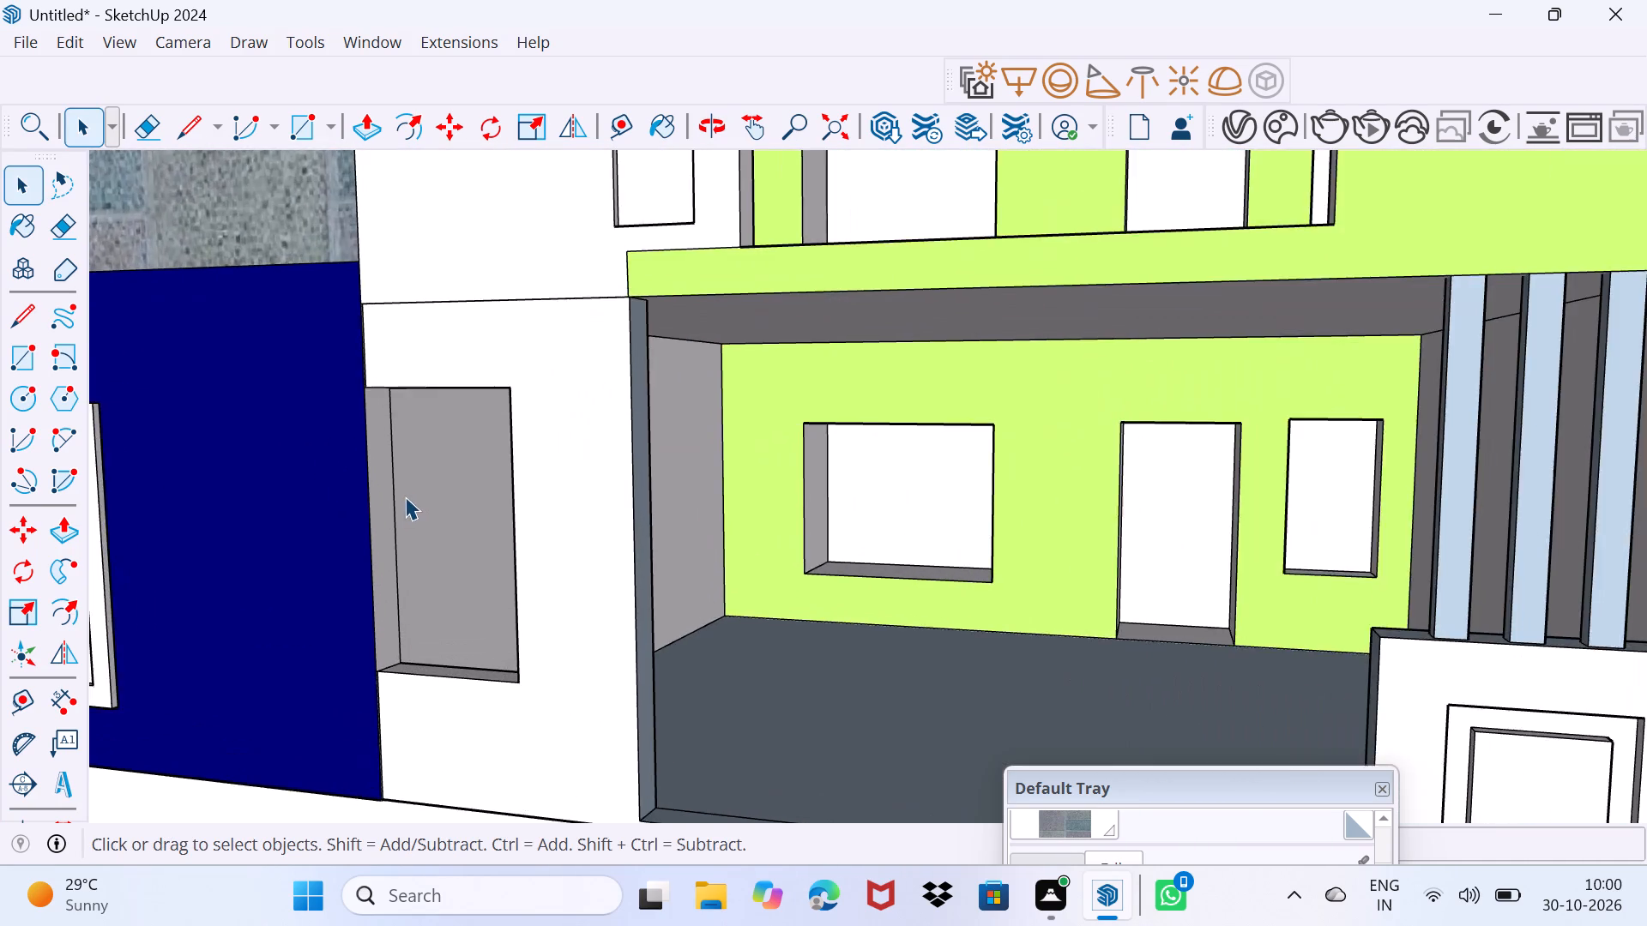
scroll(401, 496, up, 4)
middle_drag(353, 495, 262, 477)
key(r)
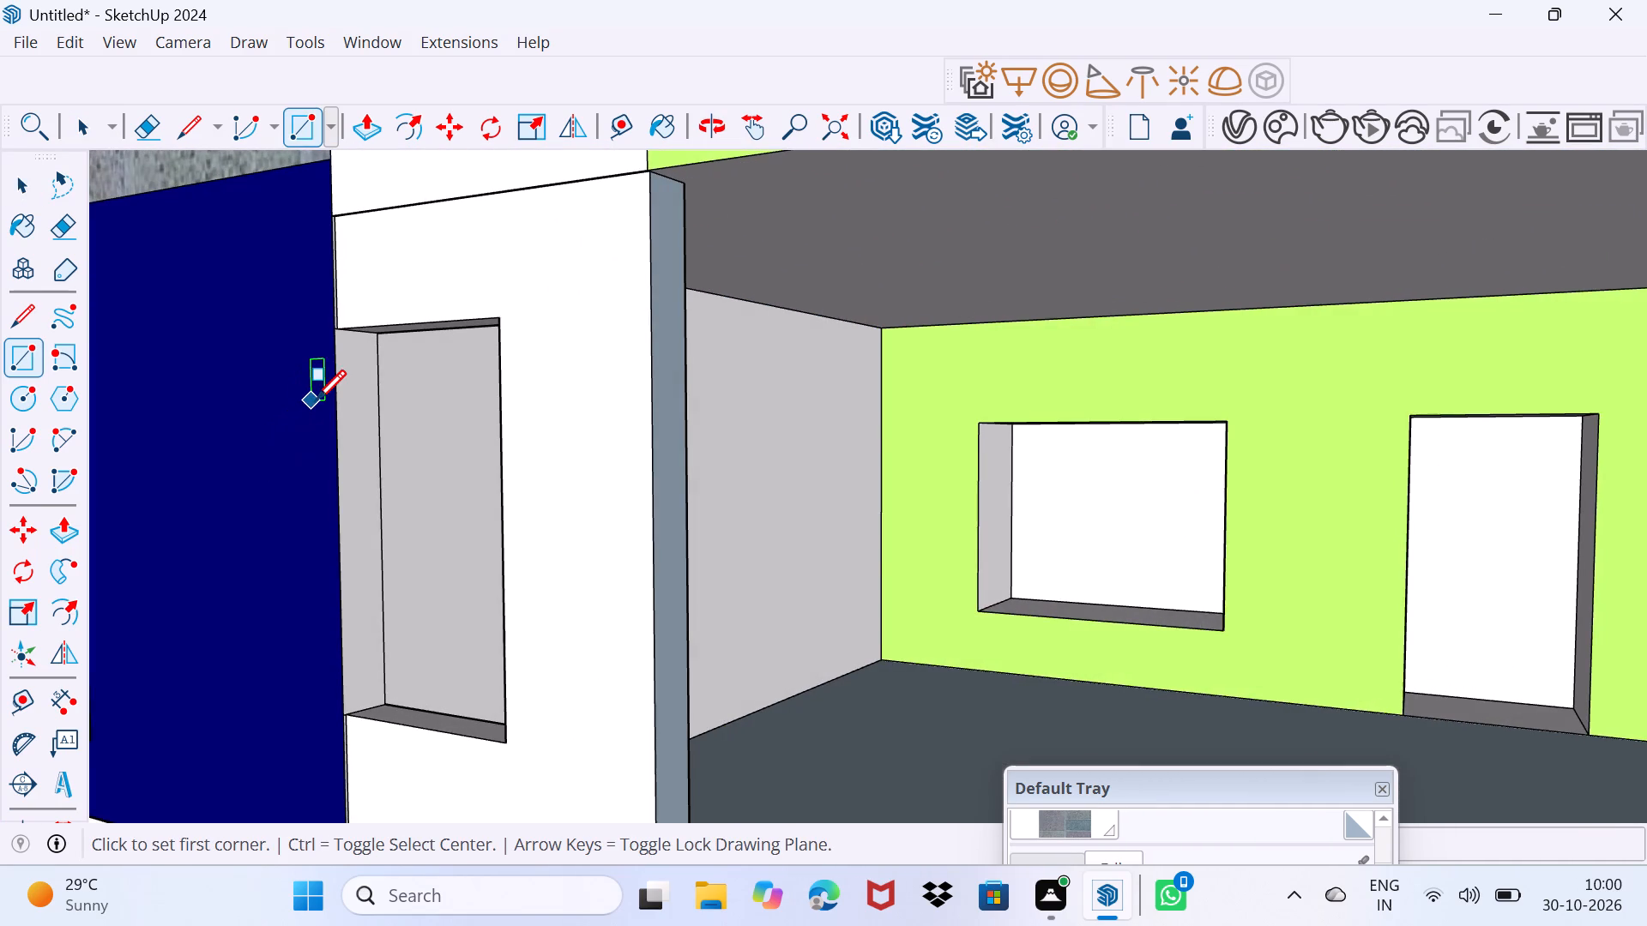
scroll(316, 400, up, 5)
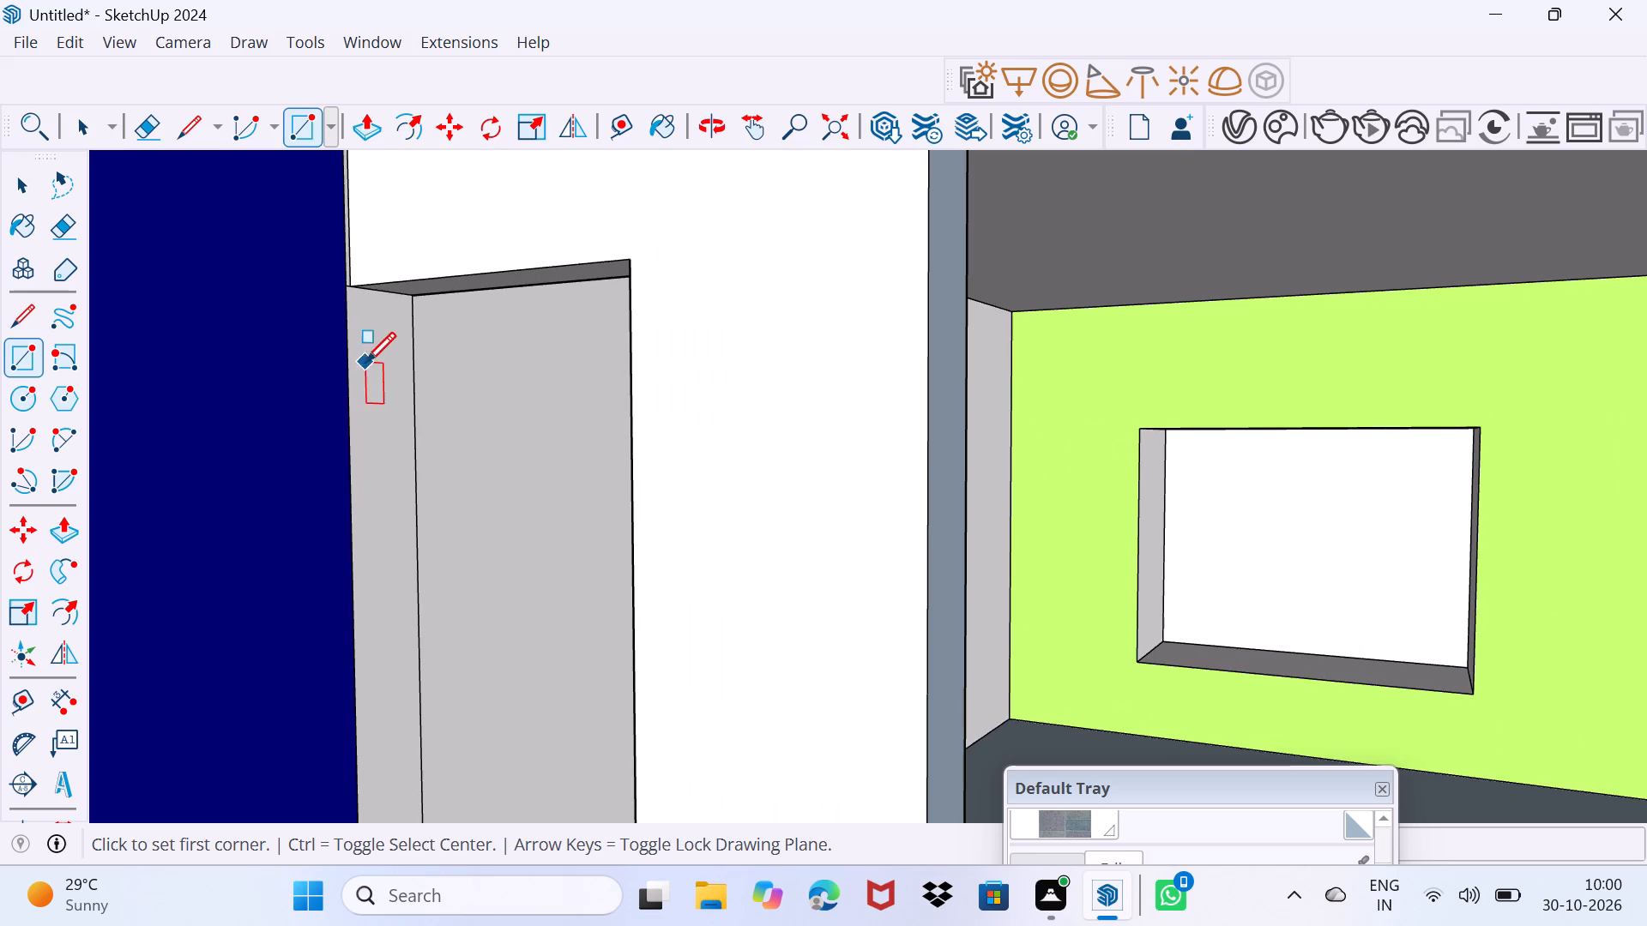
click(358, 330)
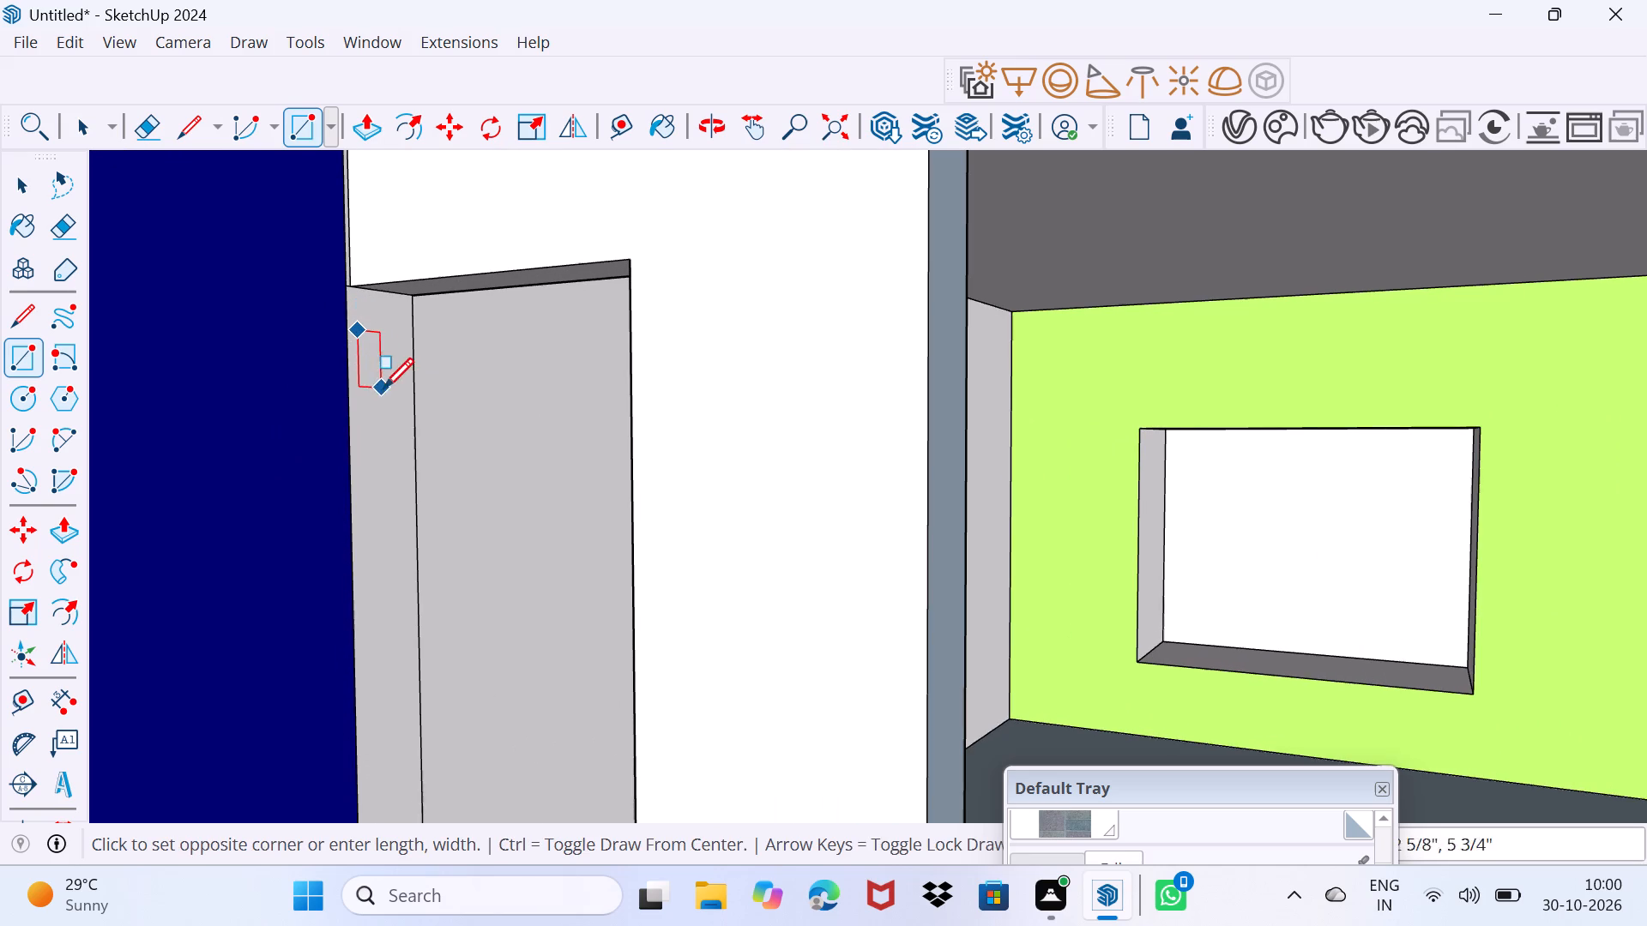
click(395, 388)
key(space)
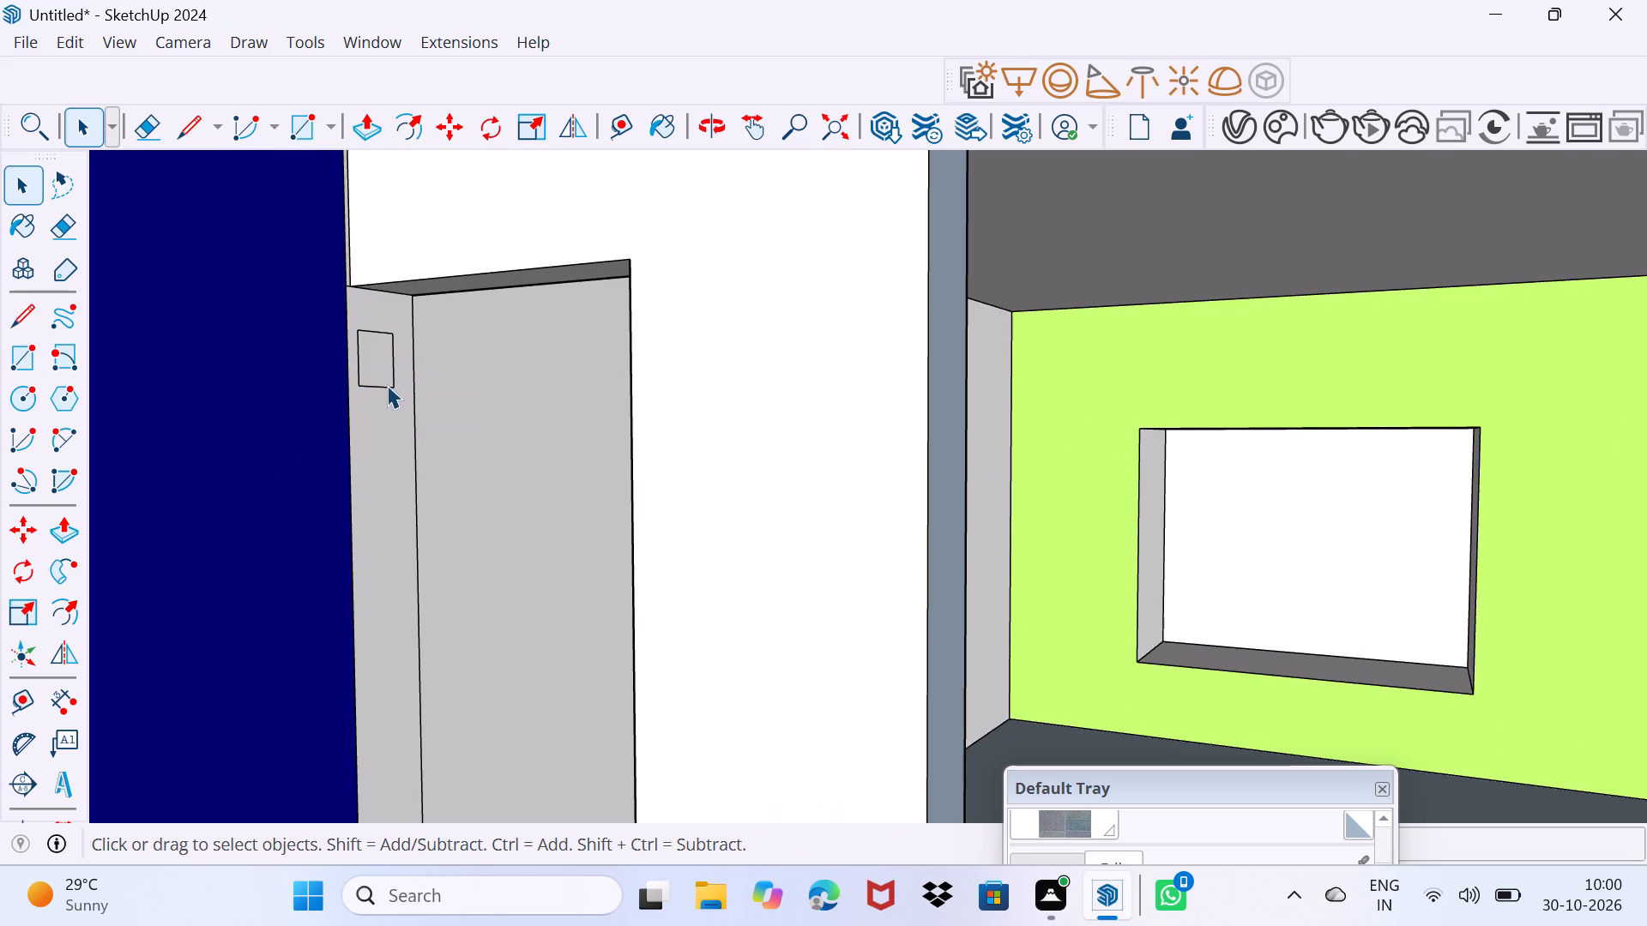
Copy the small rectangle down to the bottom of the opening's side face and divide the distance into 7 equal spacings.
click(386, 386)
ctrl+click(362, 346)
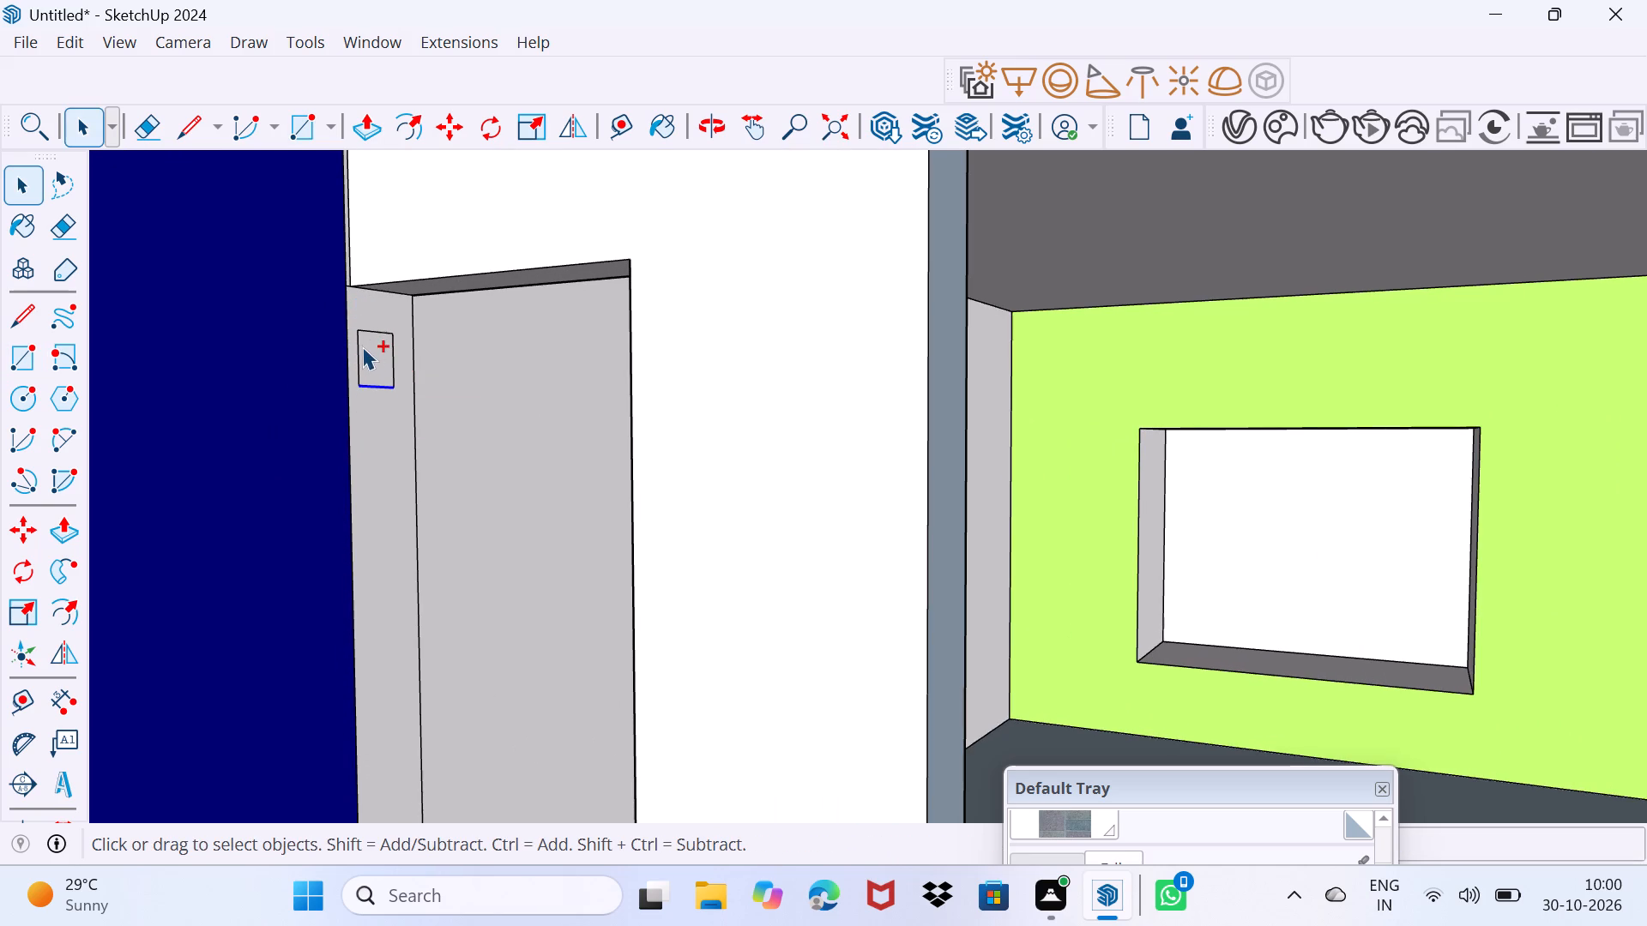
ctrl+click(376, 335)
ctrl+click(396, 356)
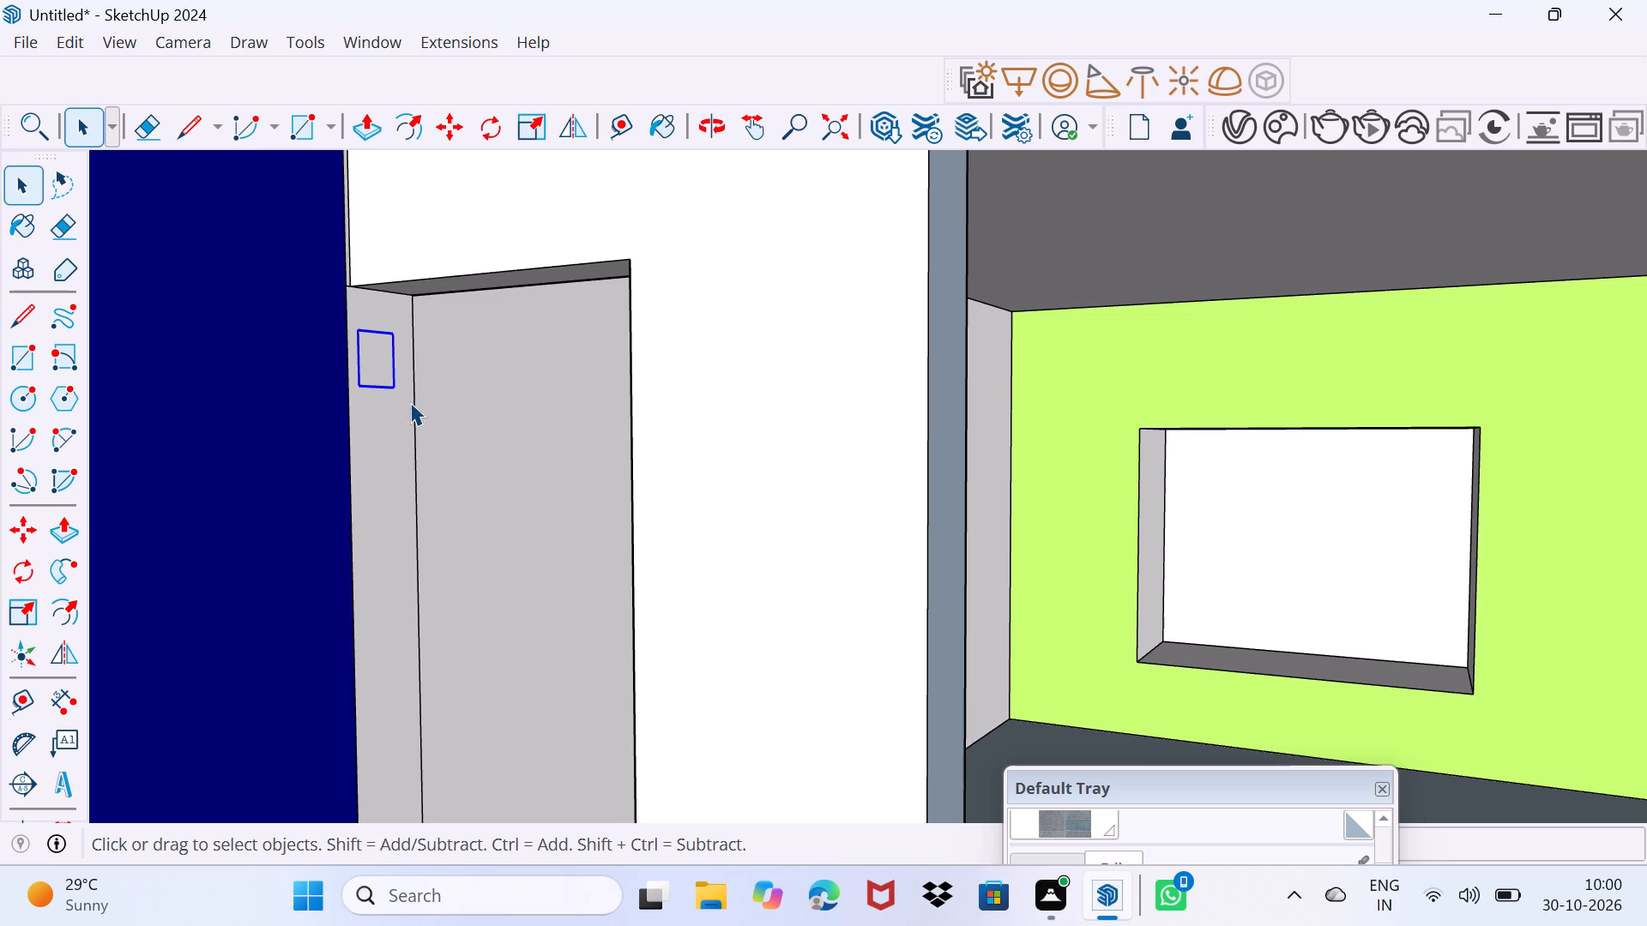
key(m)
click(395, 388)
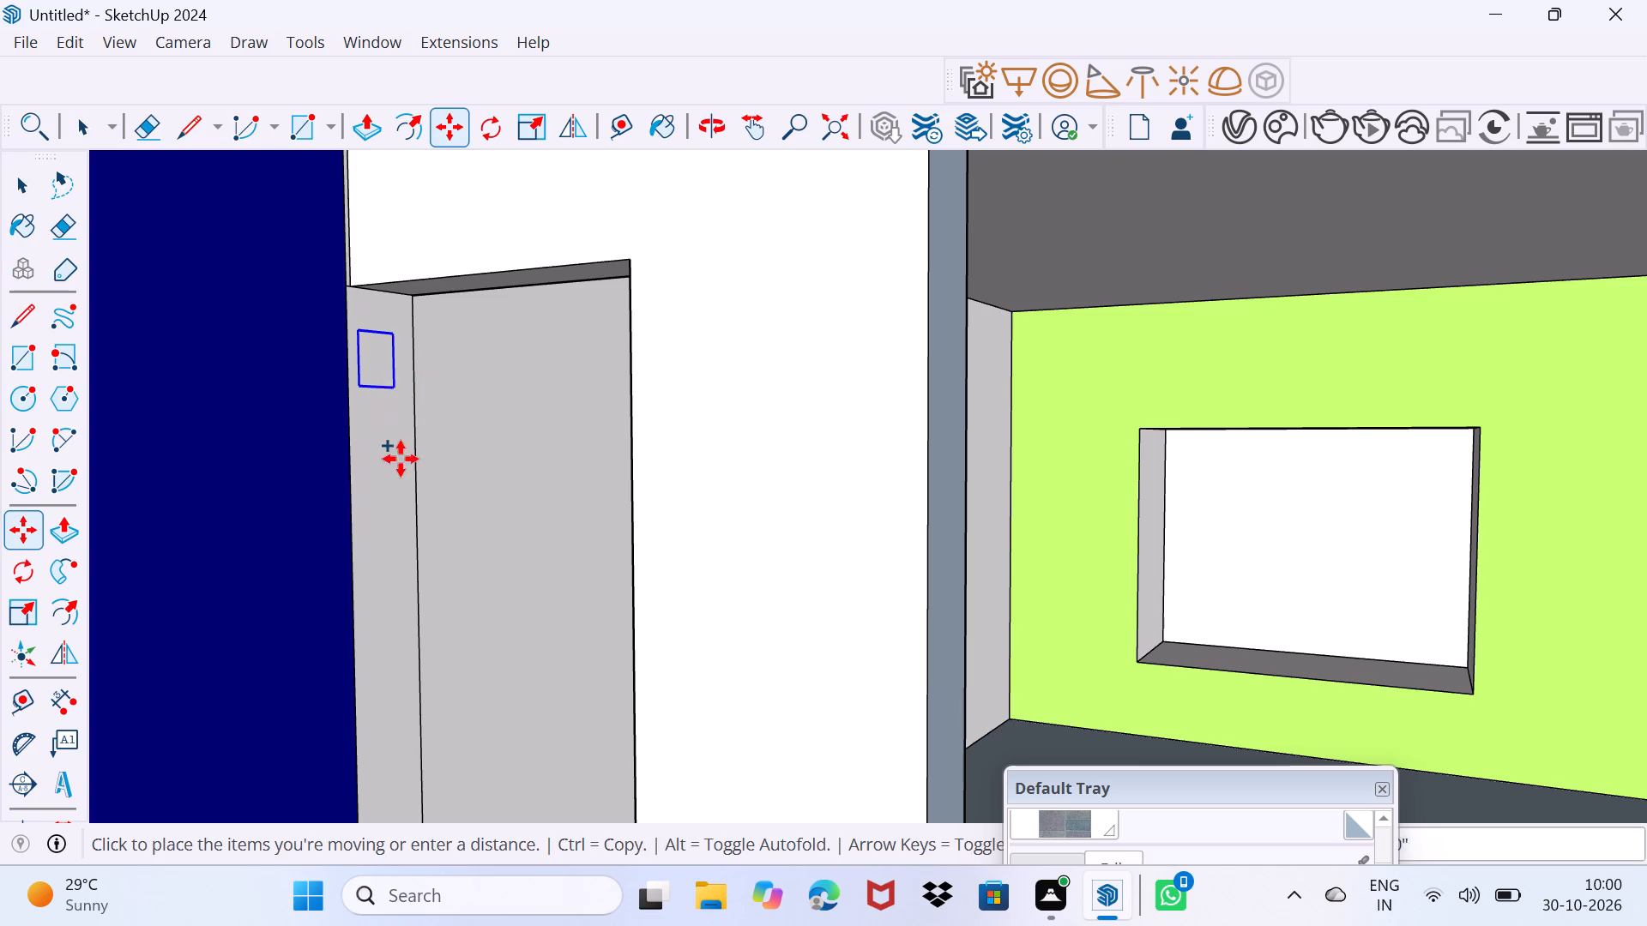
middle_drag(412, 568, 383, 295)
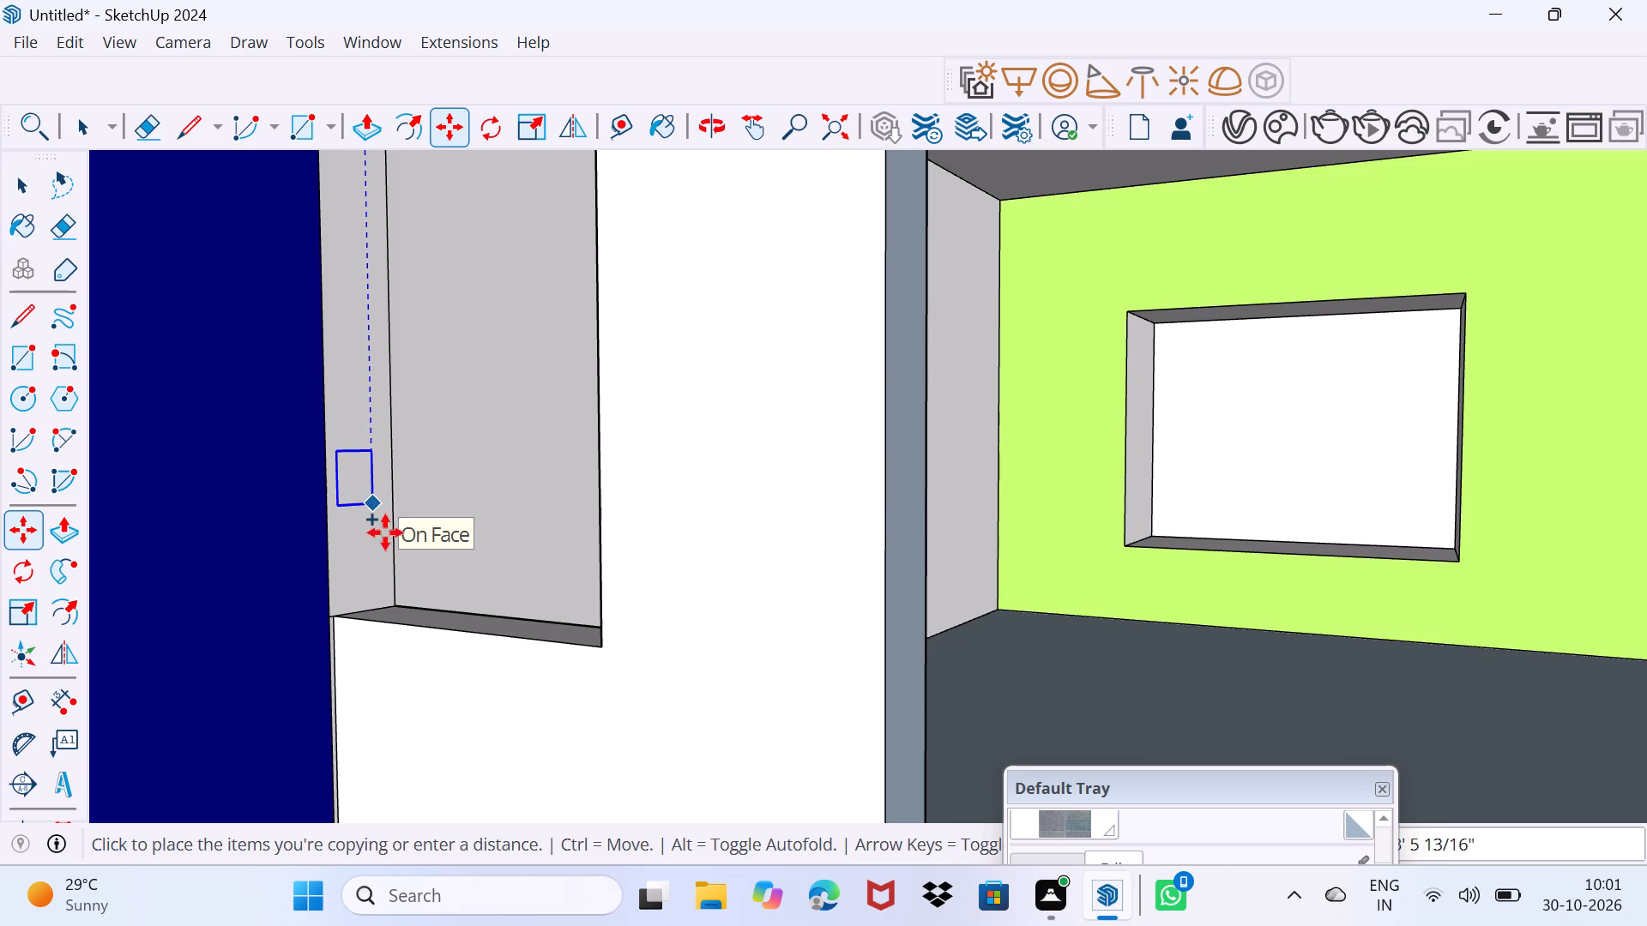
click(363, 575)
text(/7)
key(Return)
scroll(363, 575, down, 4)
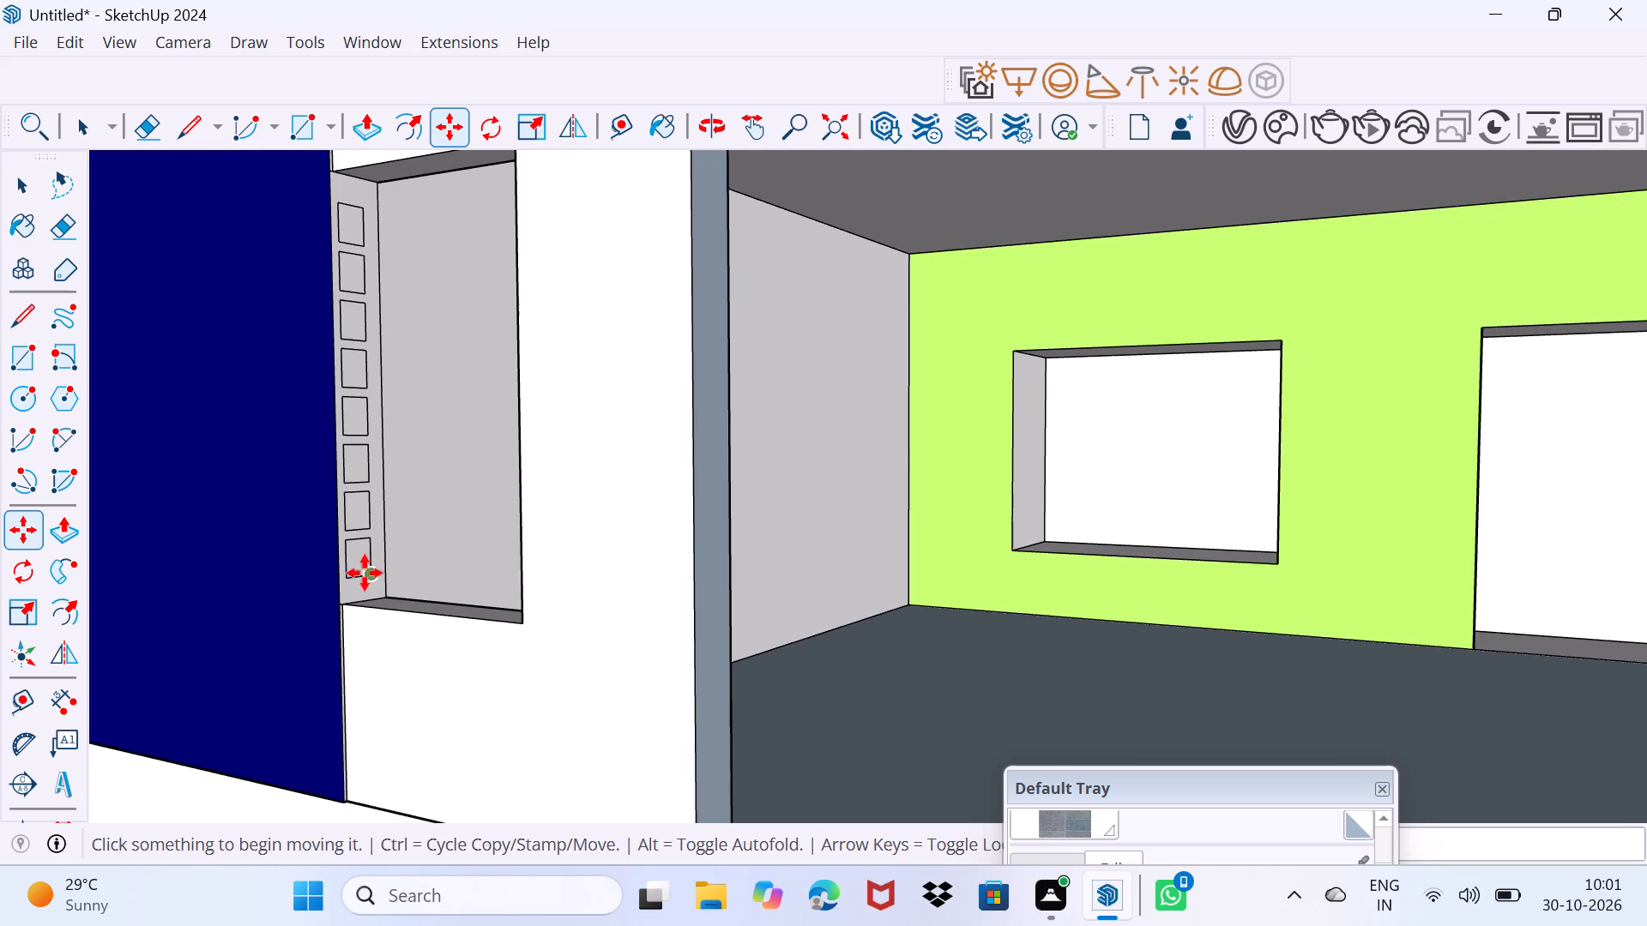
Push/Pull the four upper rectangles across the full width of the opening to form horizontal slats.
key(space)
scroll(340, 264, up, 3)
middle_drag(351, 240, 338, 262)
click(353, 214)
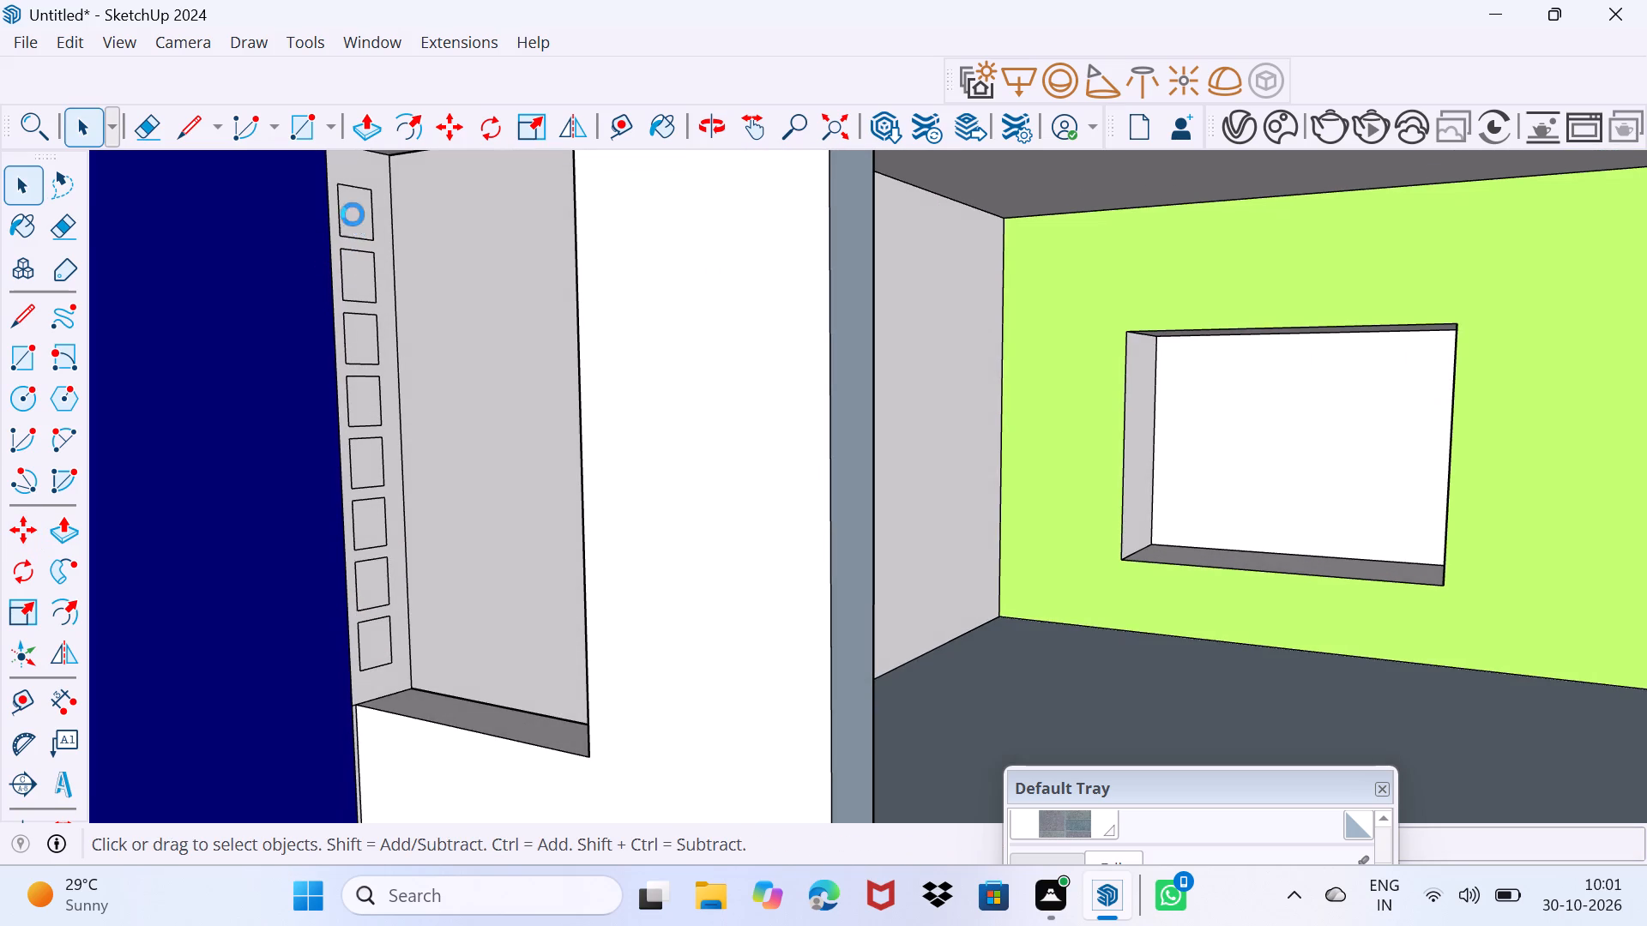
key(p)
click(353, 213)
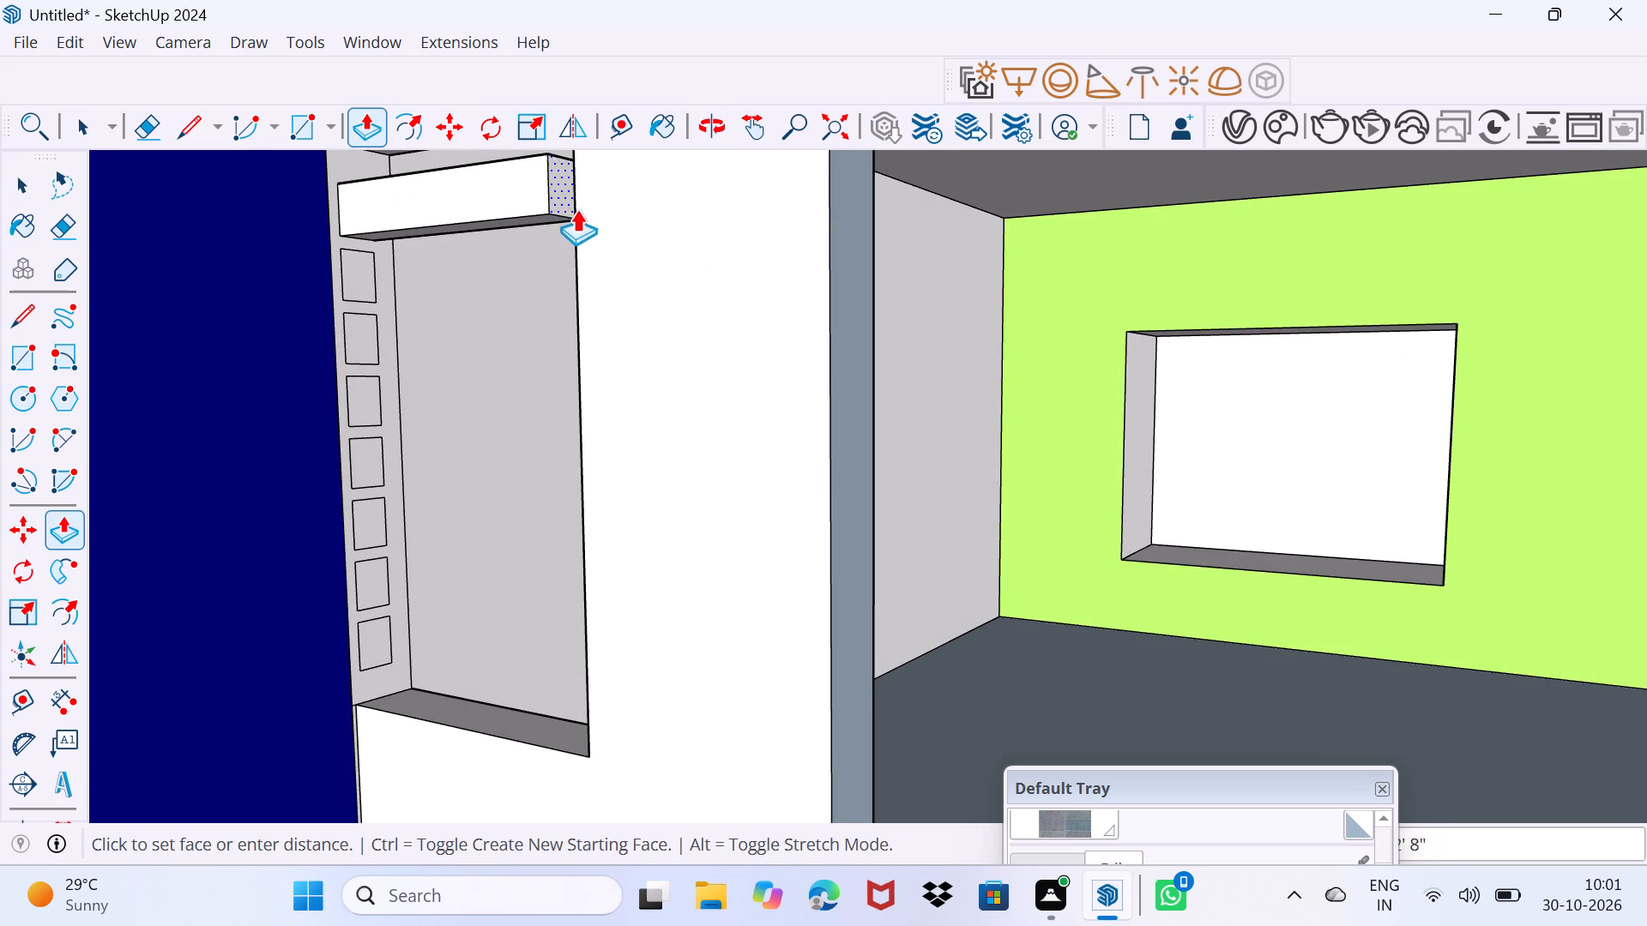
click(585, 209)
click(369, 270)
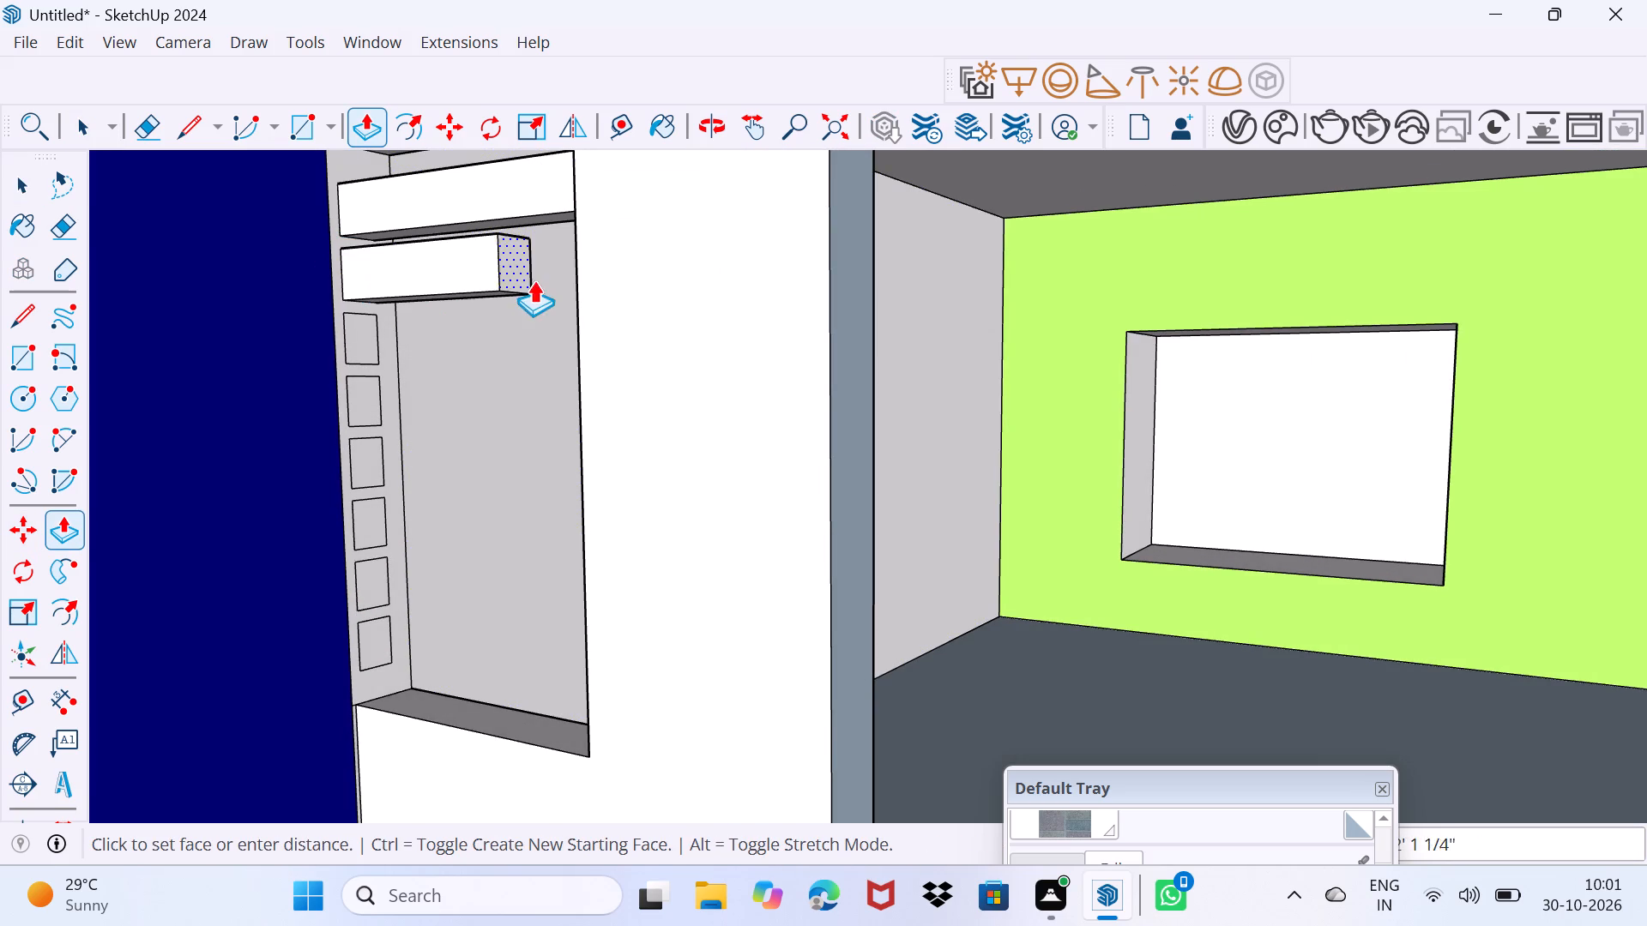
click(581, 279)
click(362, 338)
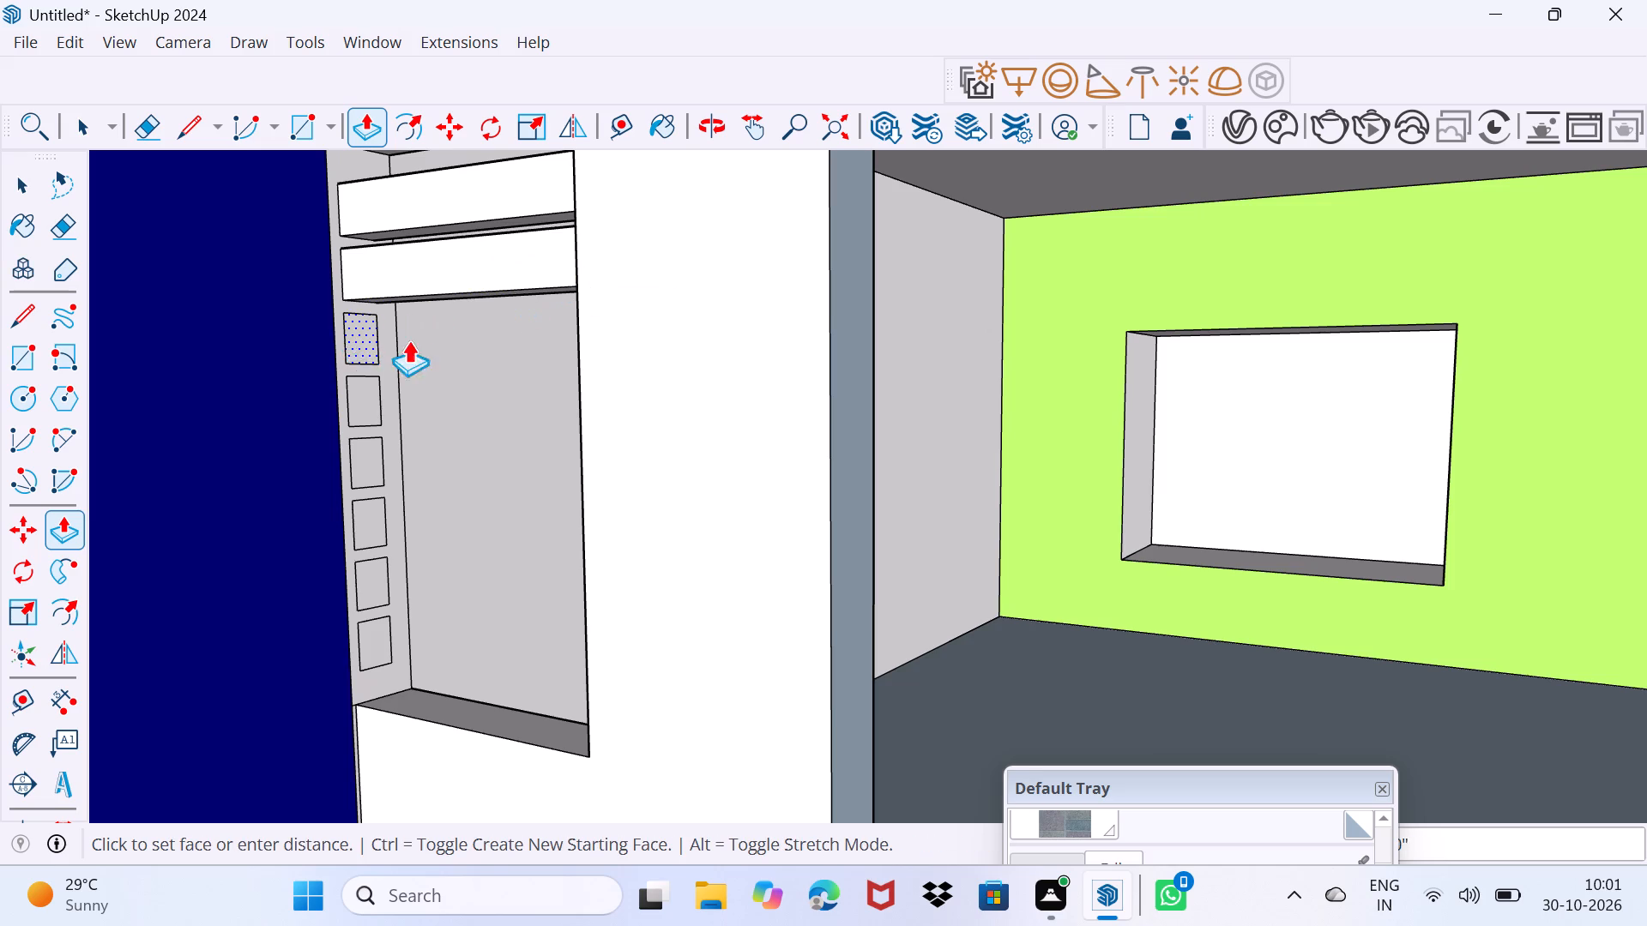
click(612, 335)
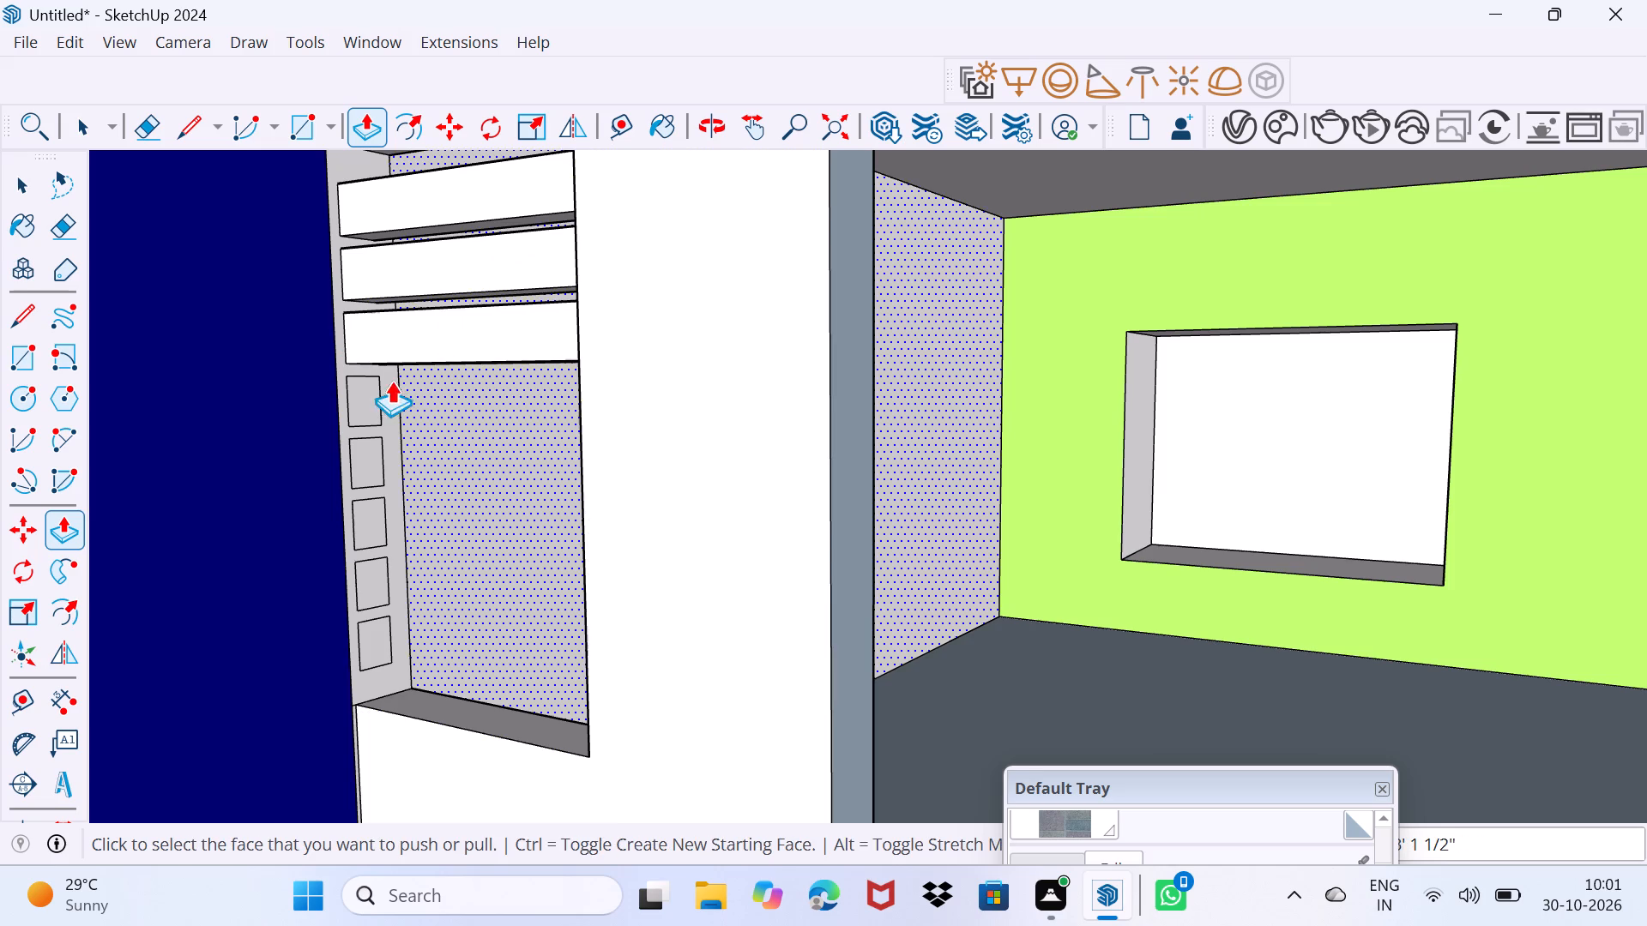
click(365, 396)
click(615, 401)
Push/Pull the four lower rectangles across the full width of the opening to complete the row of horizontal slats.
middle_drag(431, 419, 476, 431)
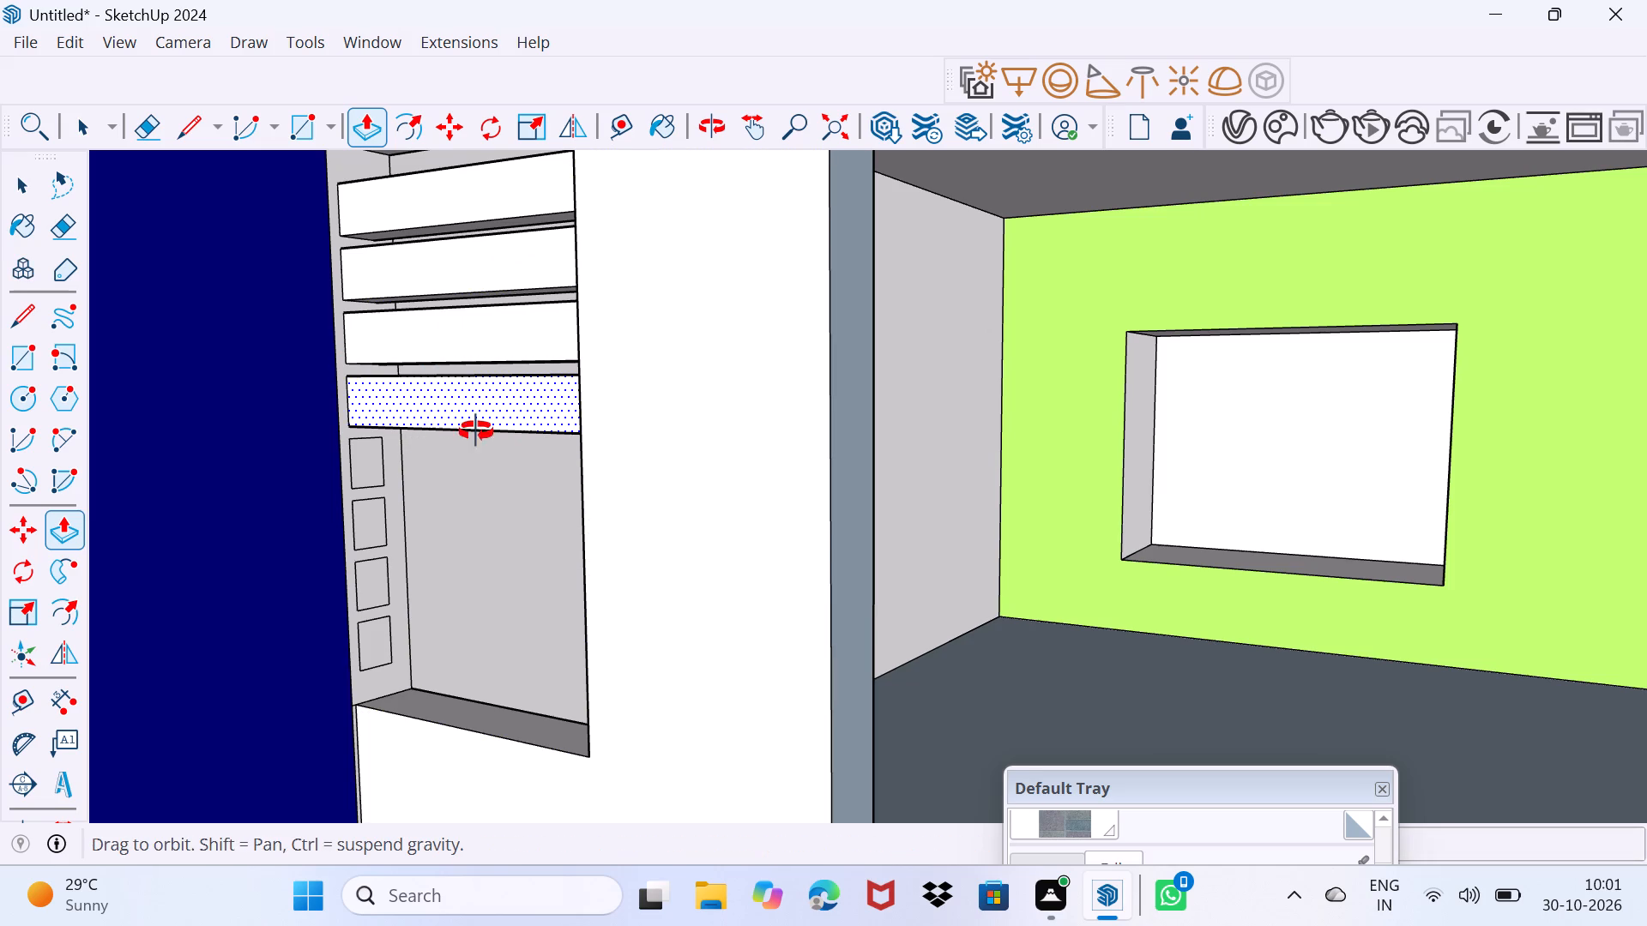
middle_drag(476, 431, 496, 450)
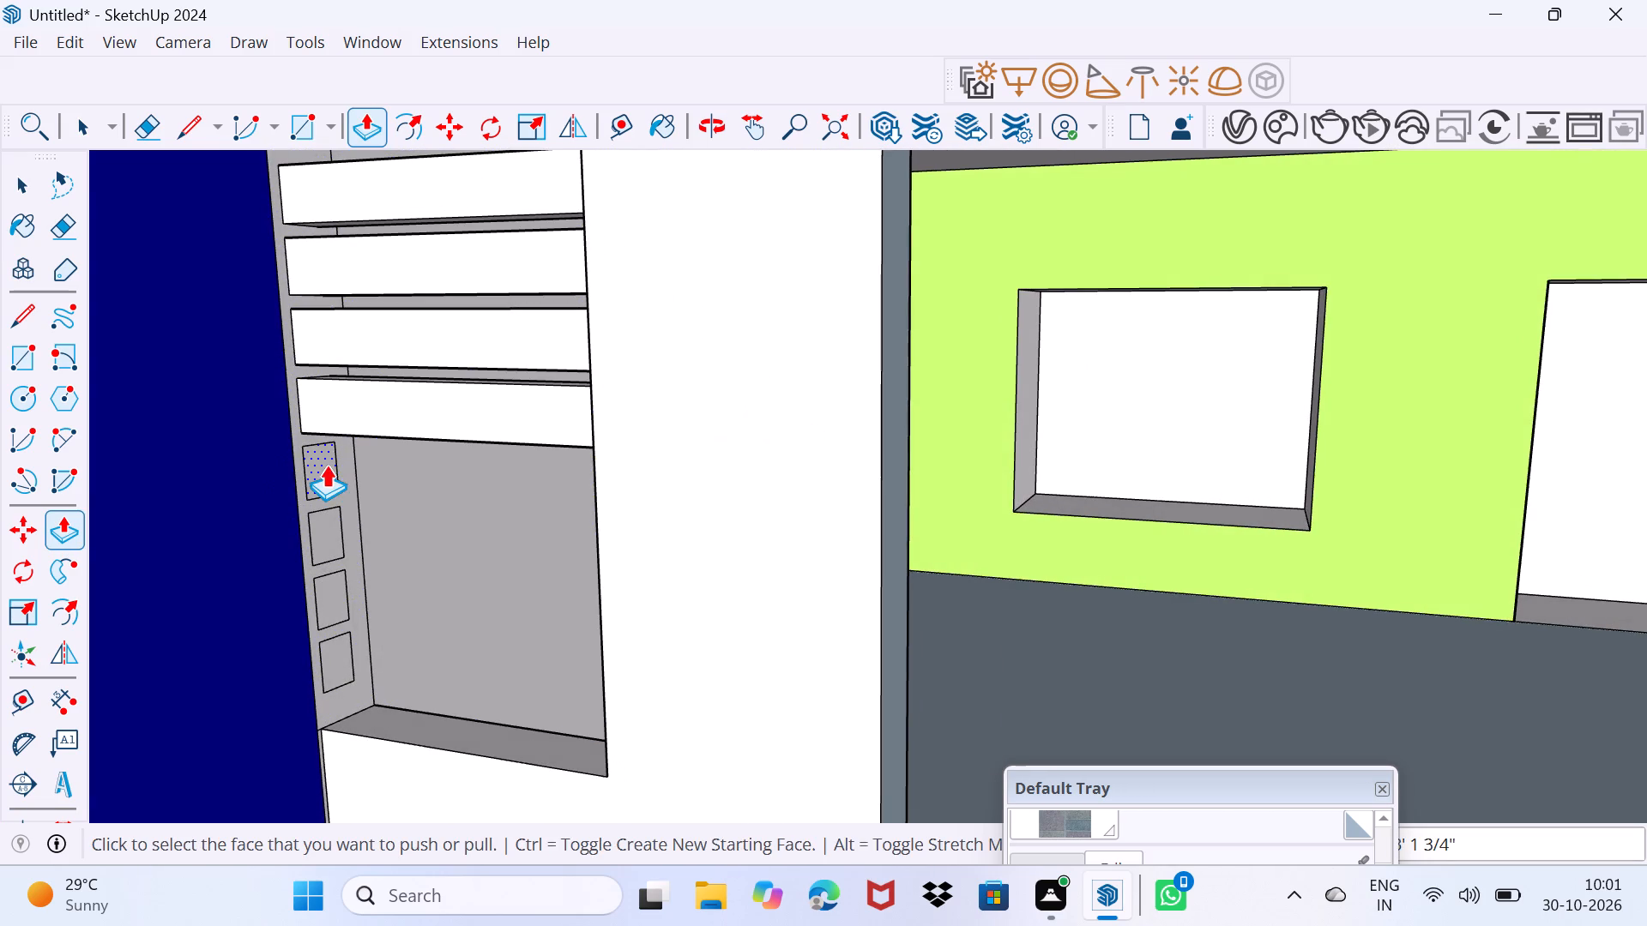
click(326, 465)
click(643, 488)
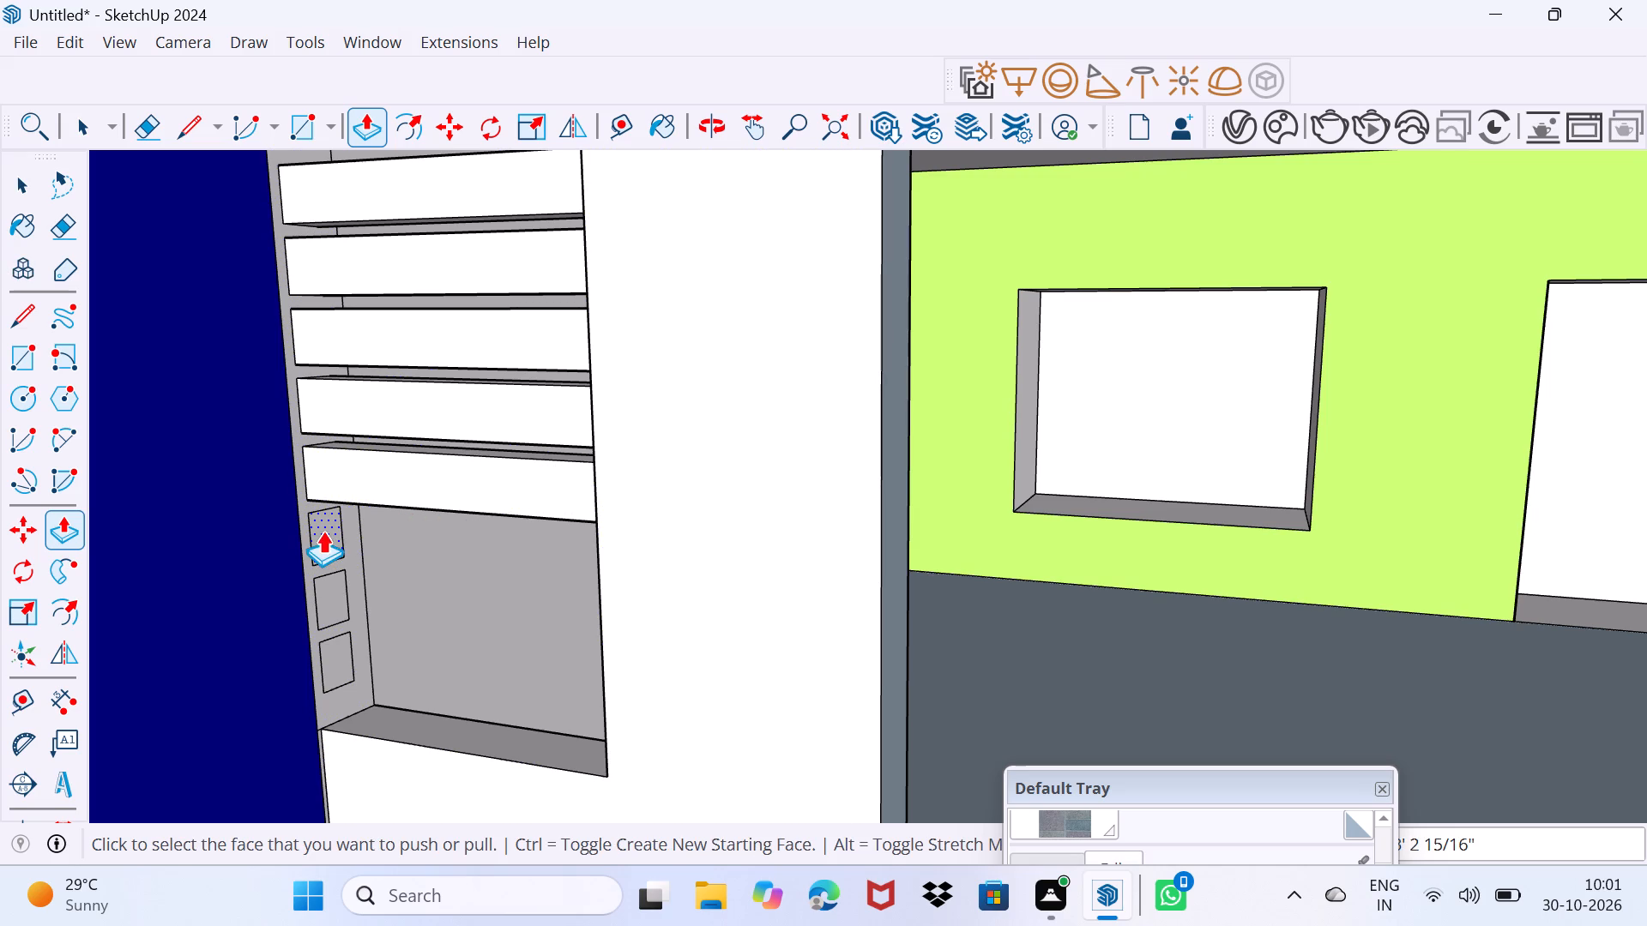
click(323, 531)
click(655, 562)
click(335, 594)
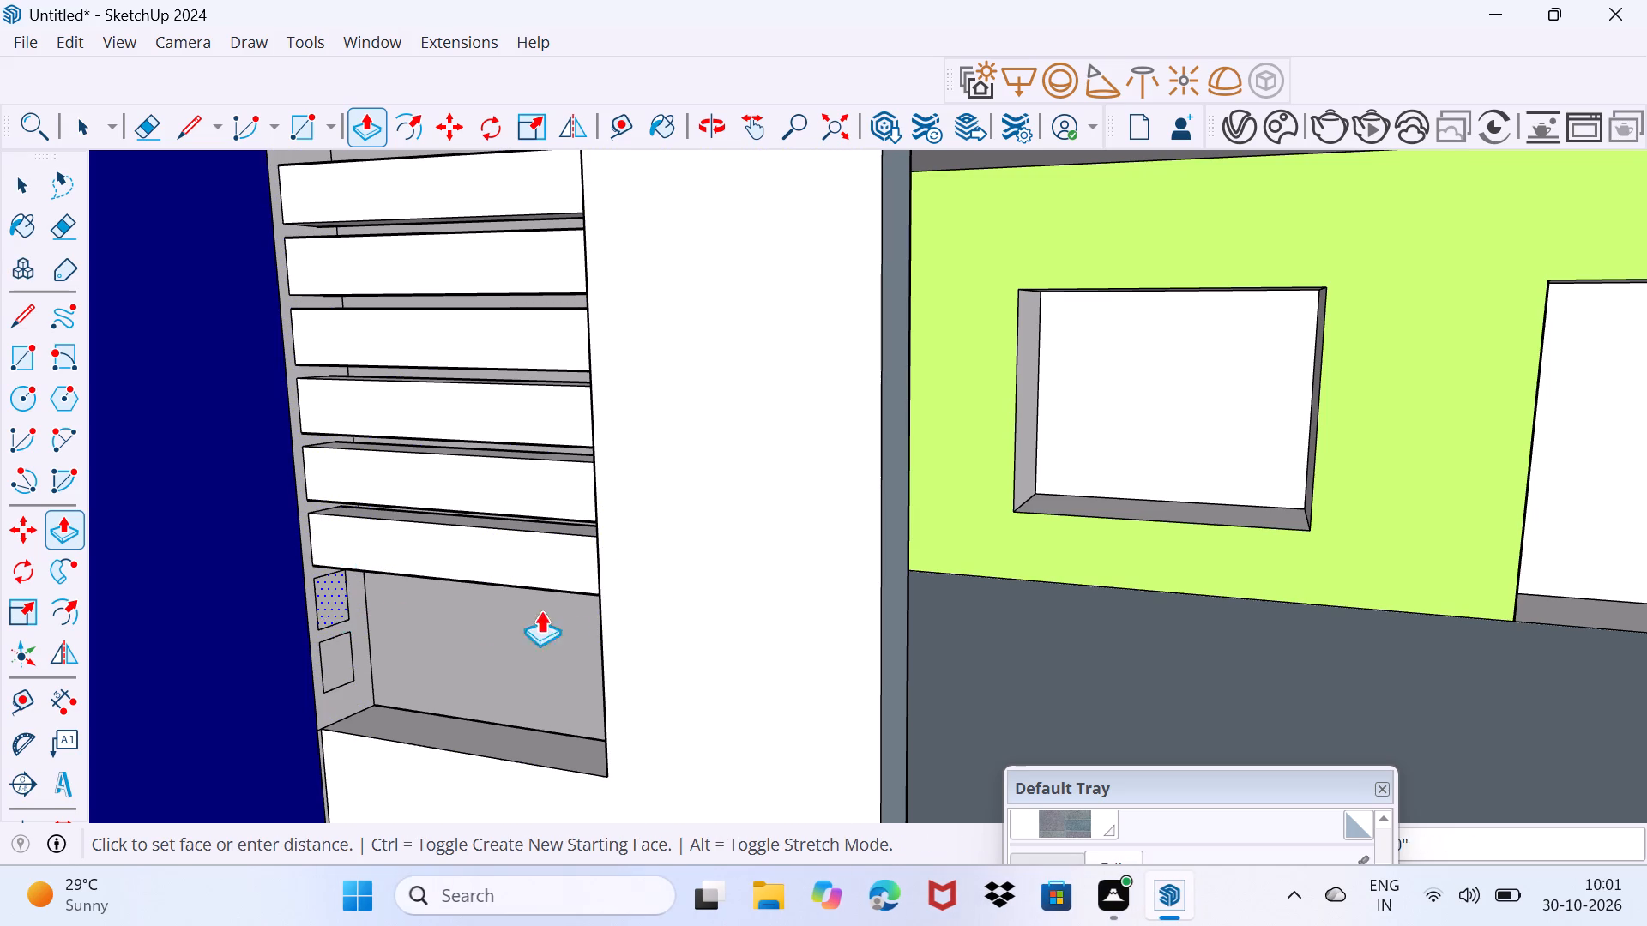
click(649, 607)
click(335, 668)
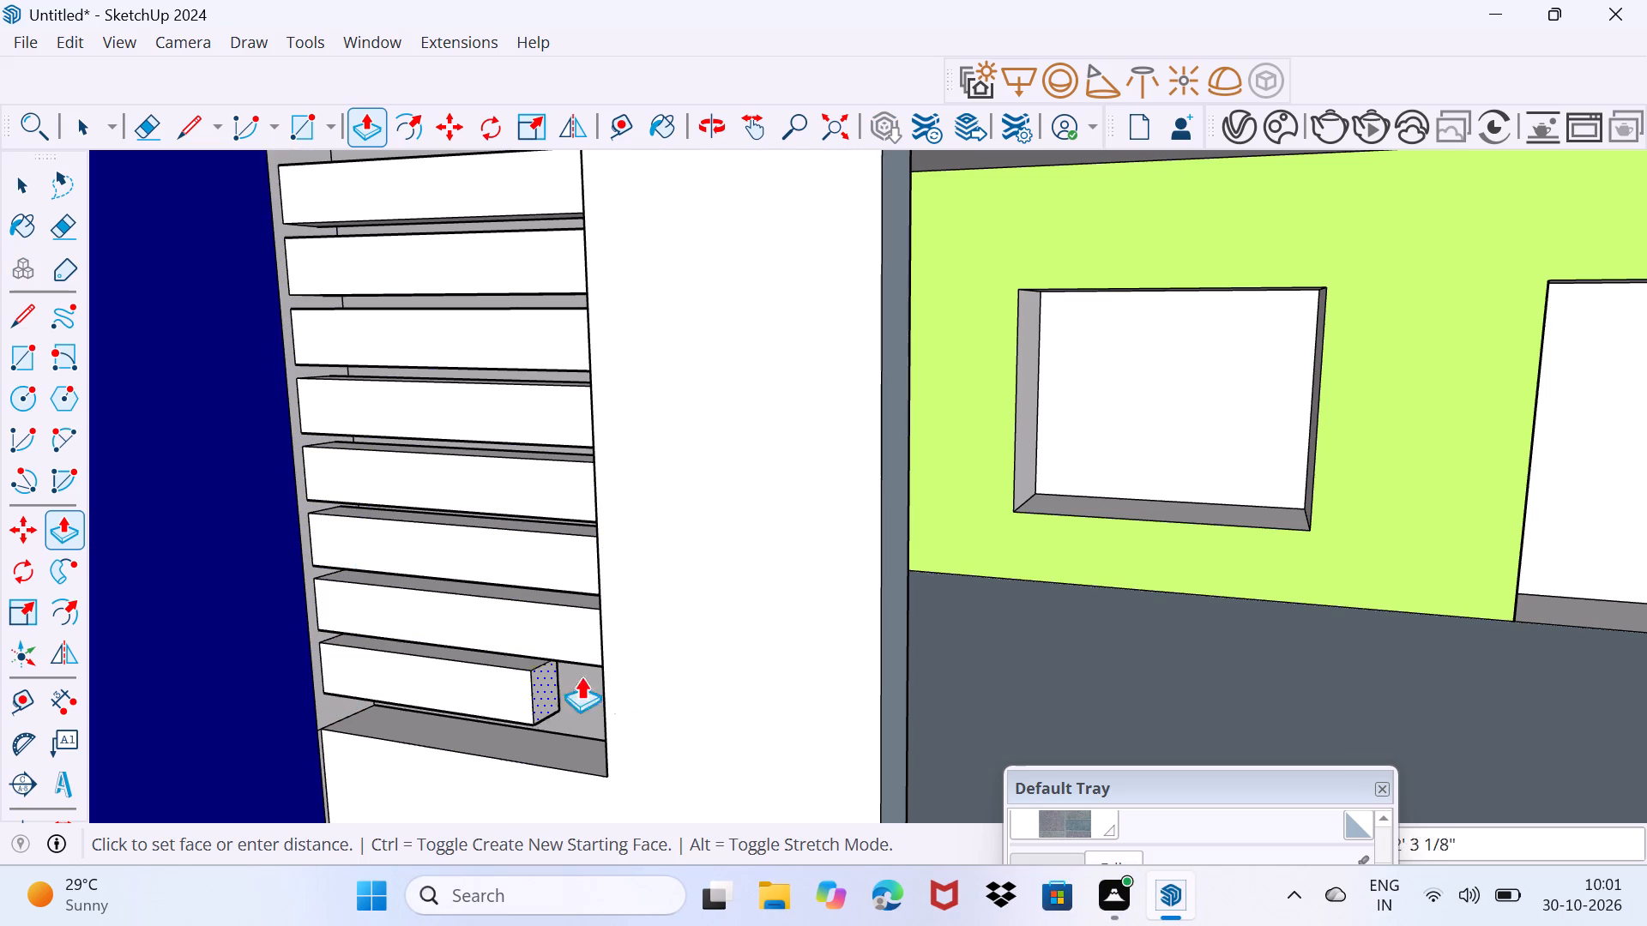
click(646, 676)
key(space)
Examine the slatted opening from inside the balcony and from the front.
middle_drag(711, 643, 0, 673)
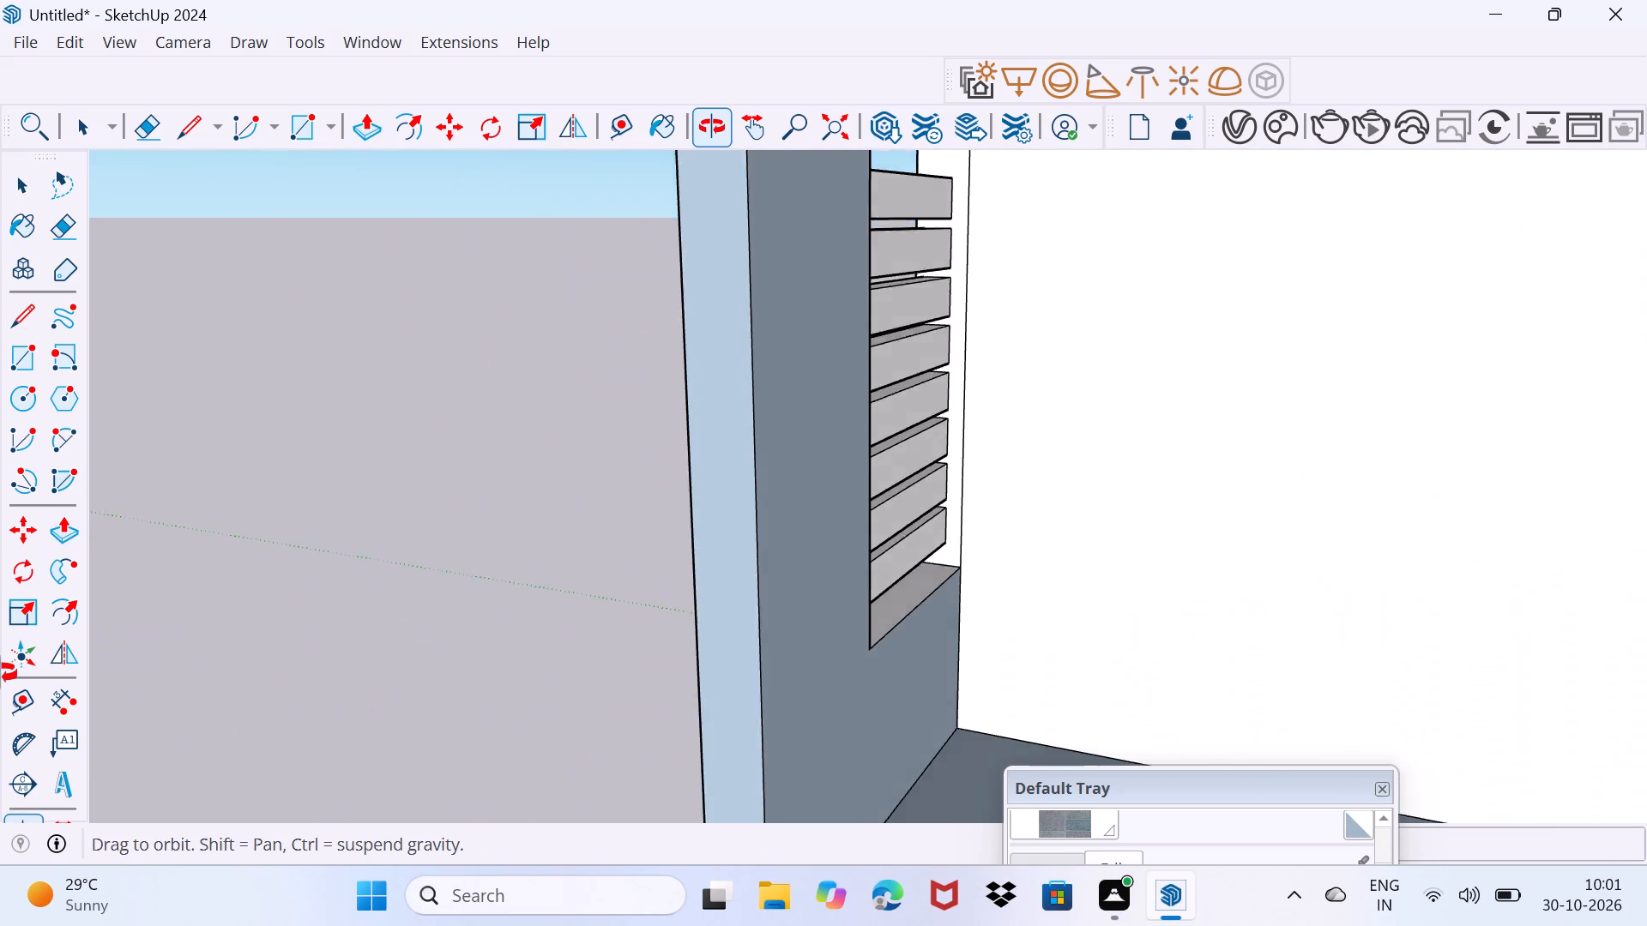
middle_drag(0, 673, 763, 653)
scroll(763, 653, down, 7)
middle_drag(738, 656, 880, 603)
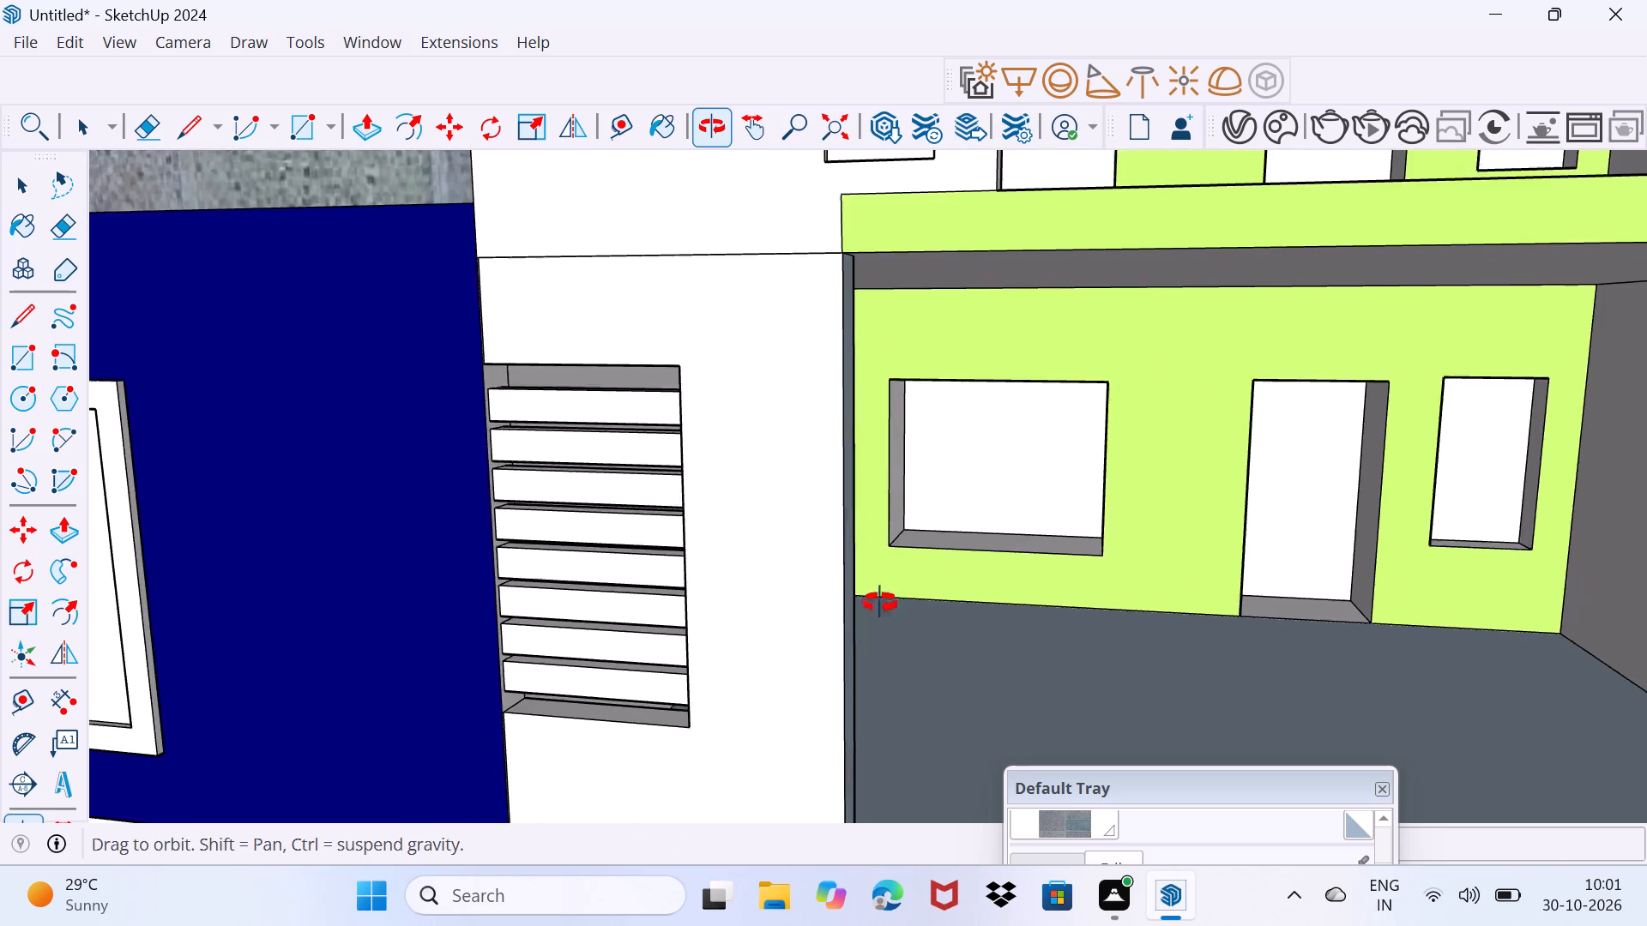
middle_drag(880, 603, 945, 580)
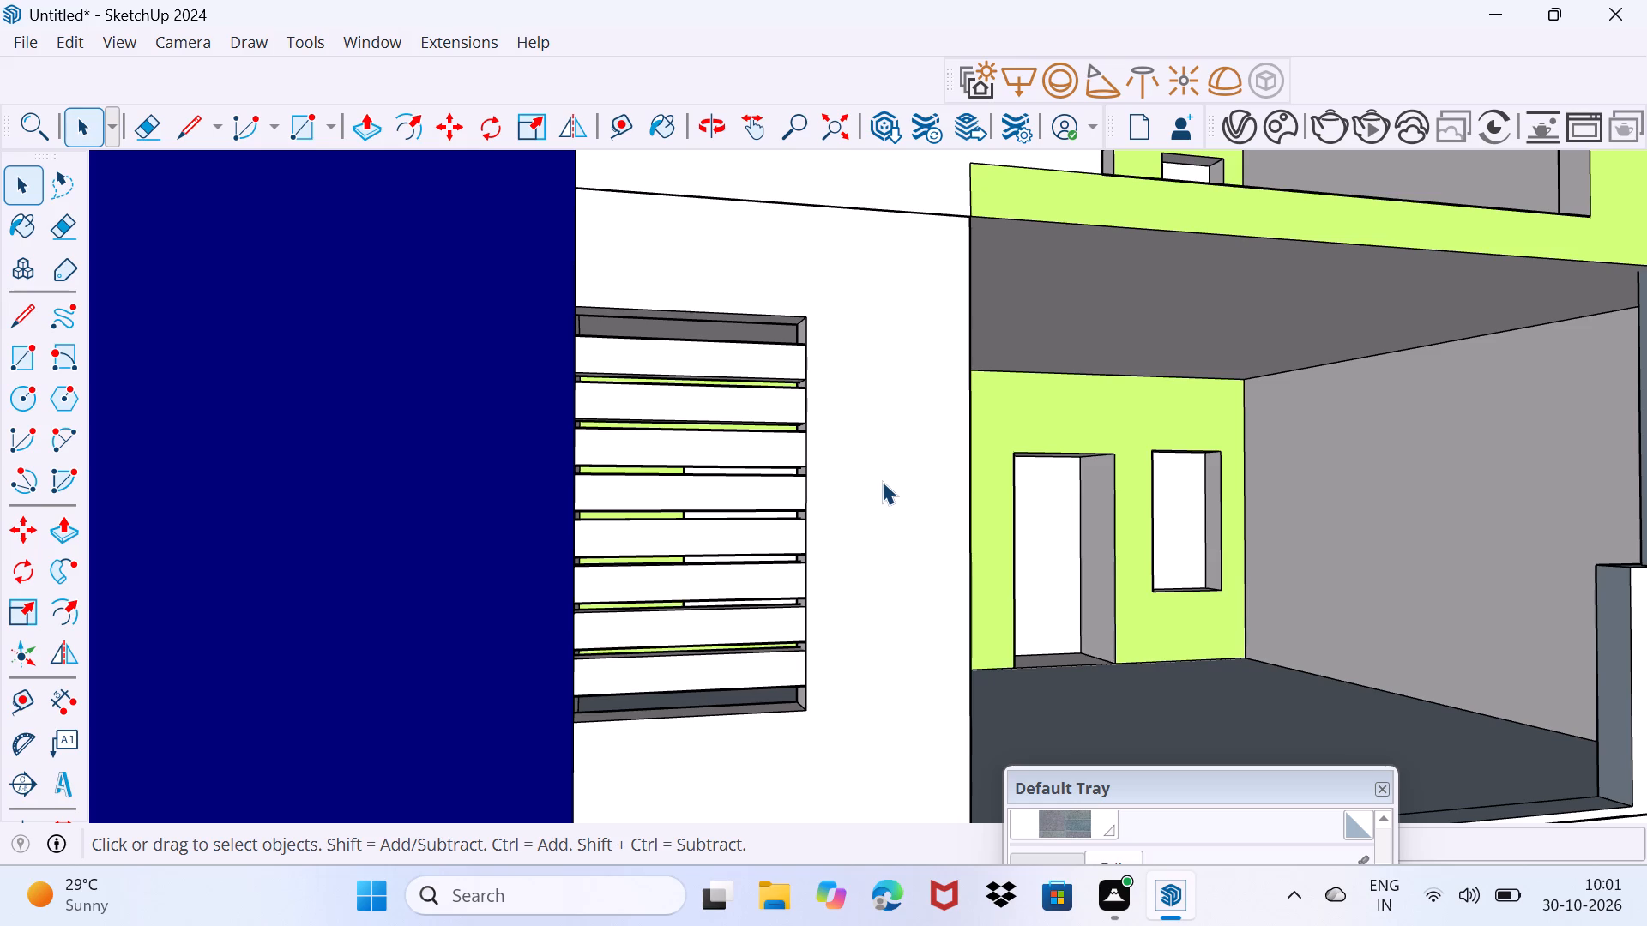
scroll(933, 465, down, 3)
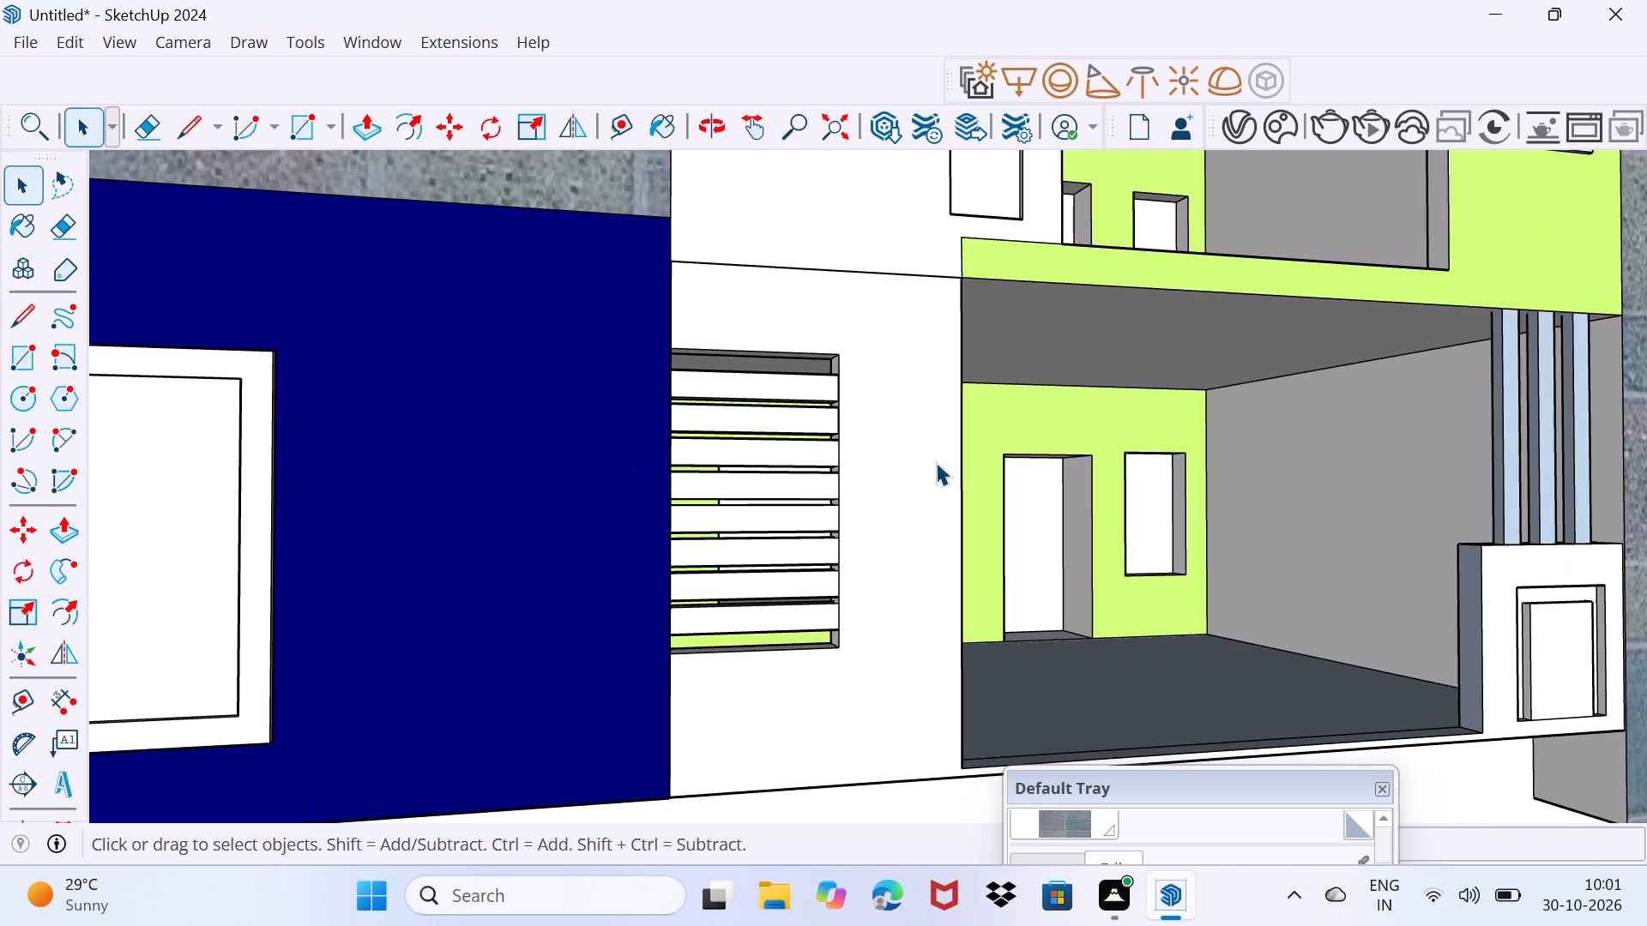
Paint the front faces of the four lower slats in the opening with a dark grey from Colors-Named.
drag(1261, 796, 1391, 277)
click(1189, 363)
click(1340, 382)
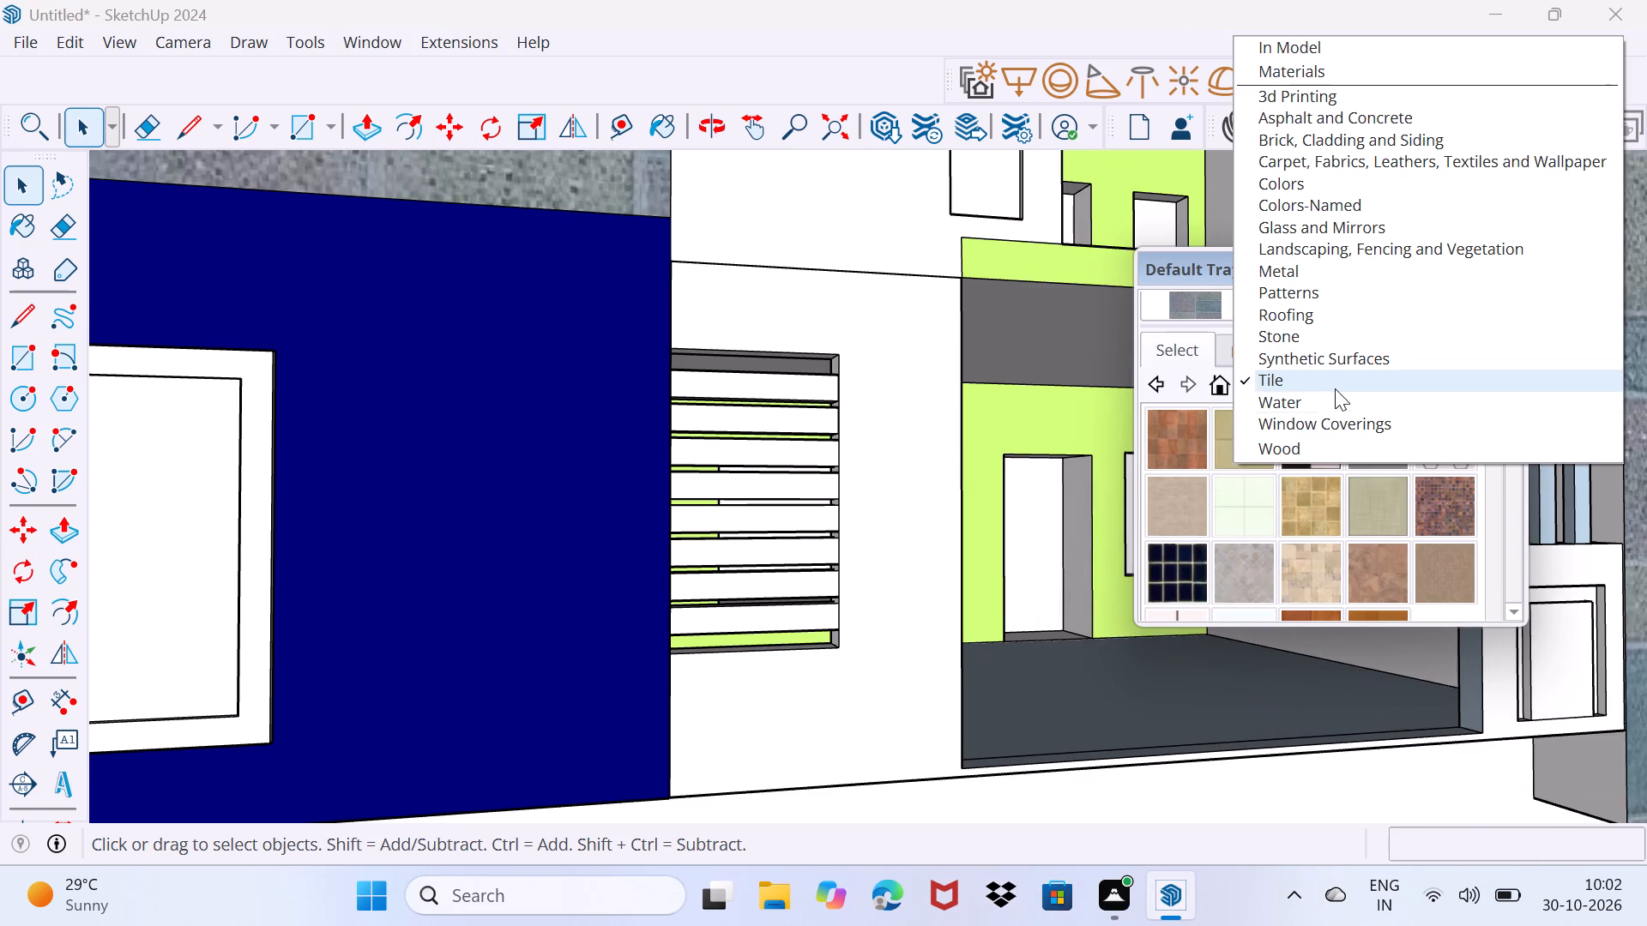
click(1338, 200)
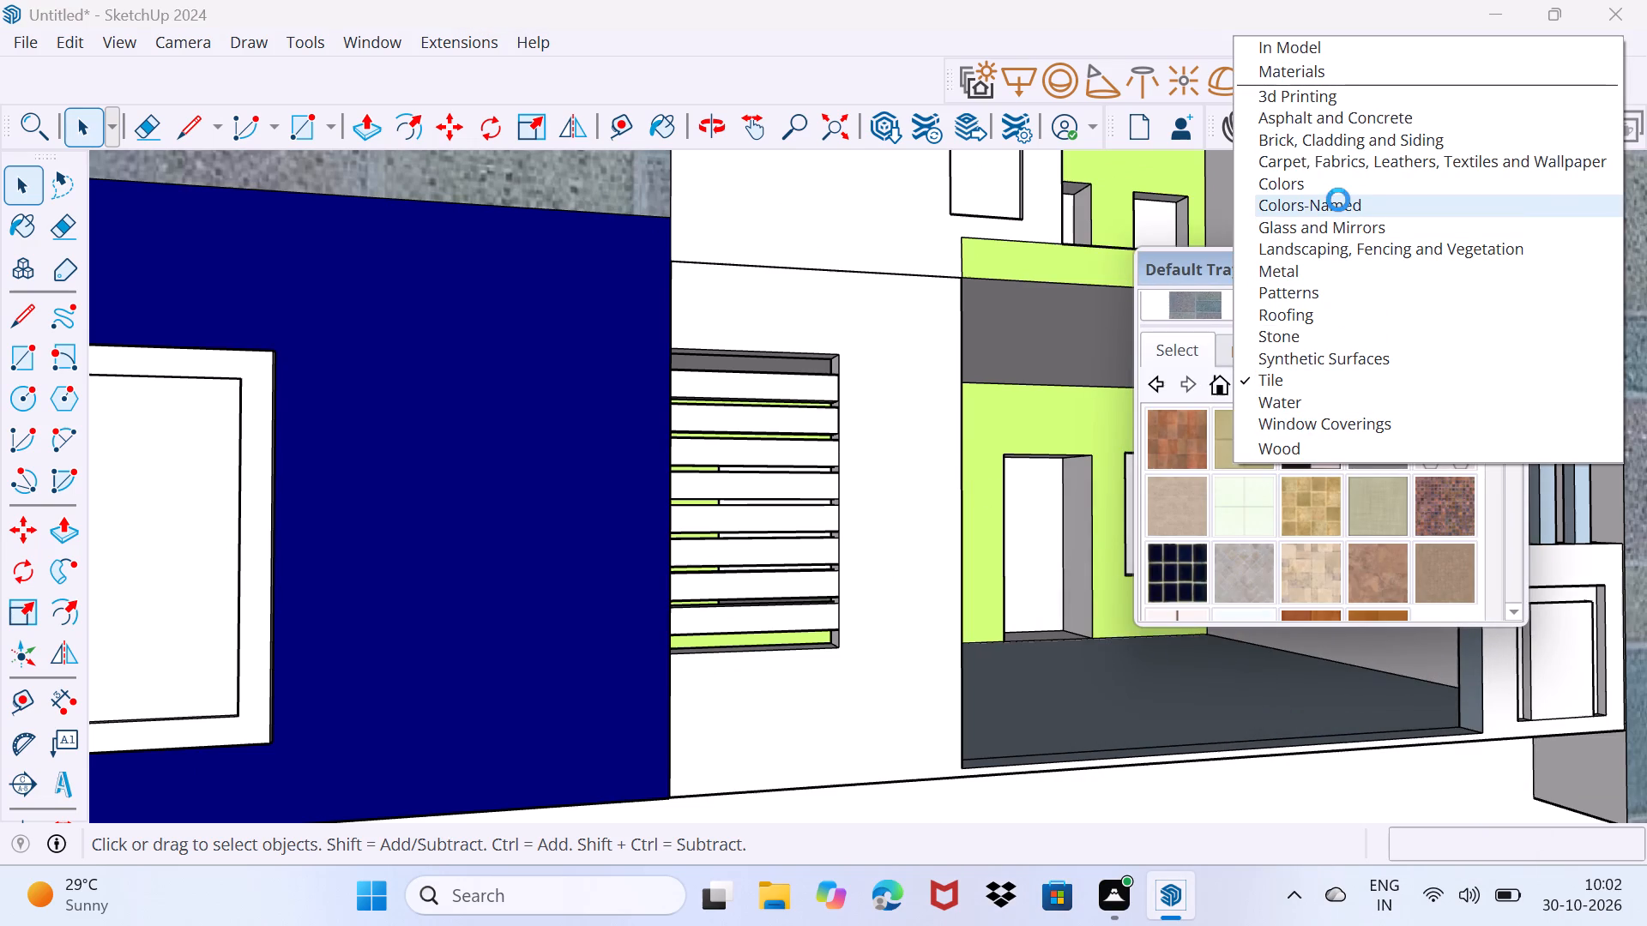
scroll(1336, 417, down, 15)
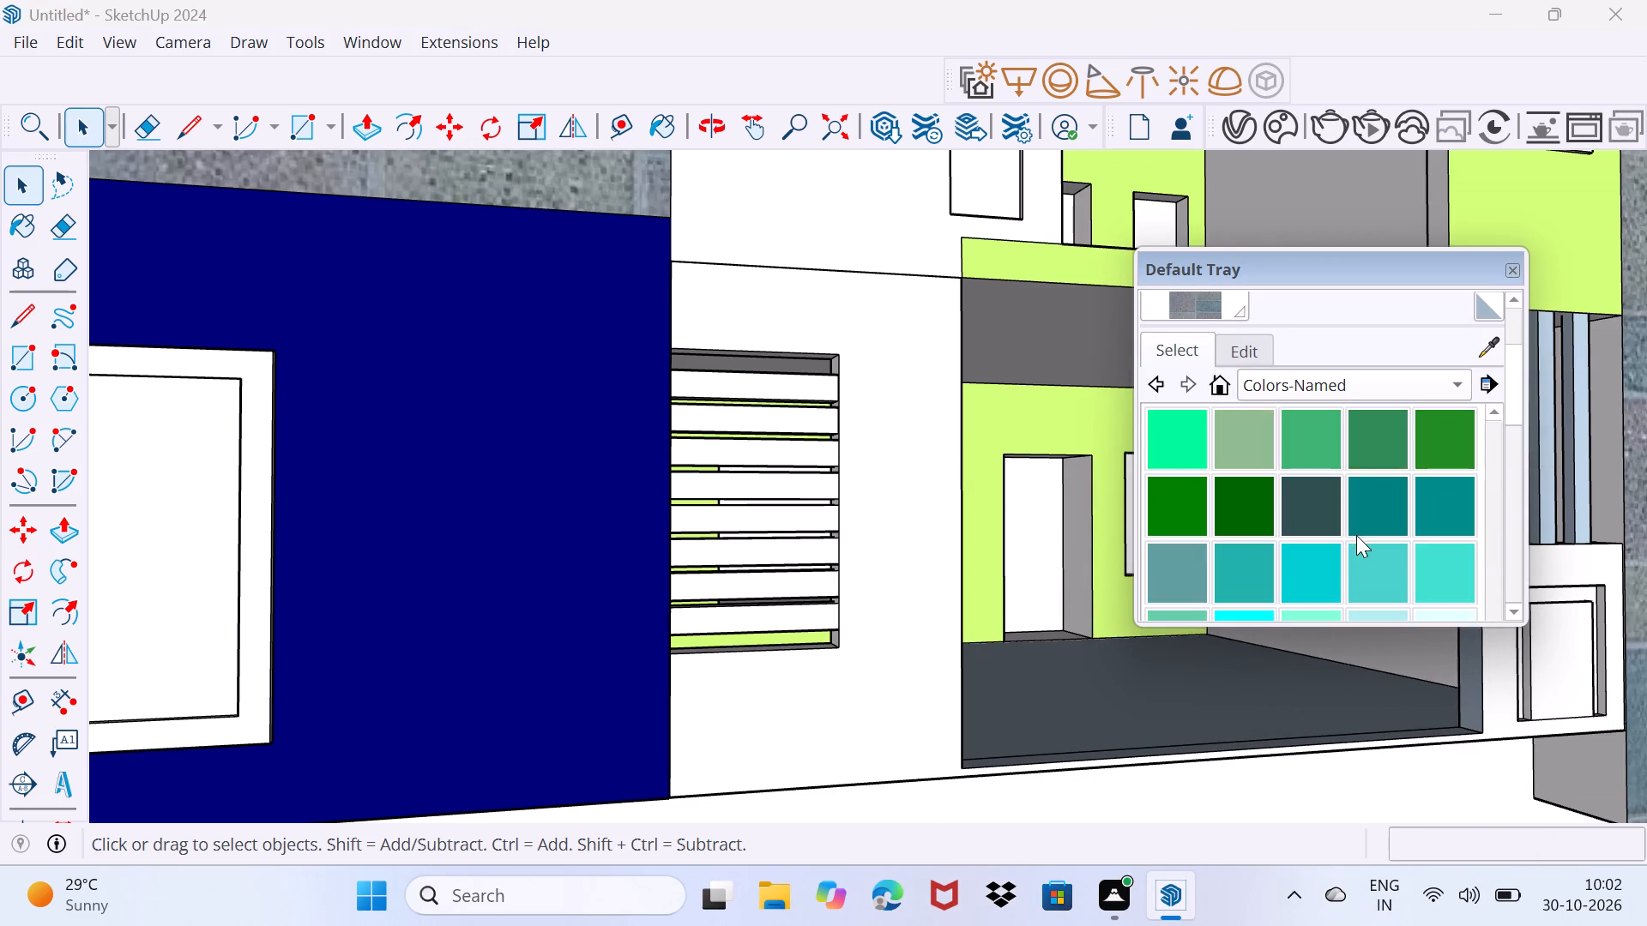
scroll(1356, 535, down, 13)
scroll(1357, 540, up, 1)
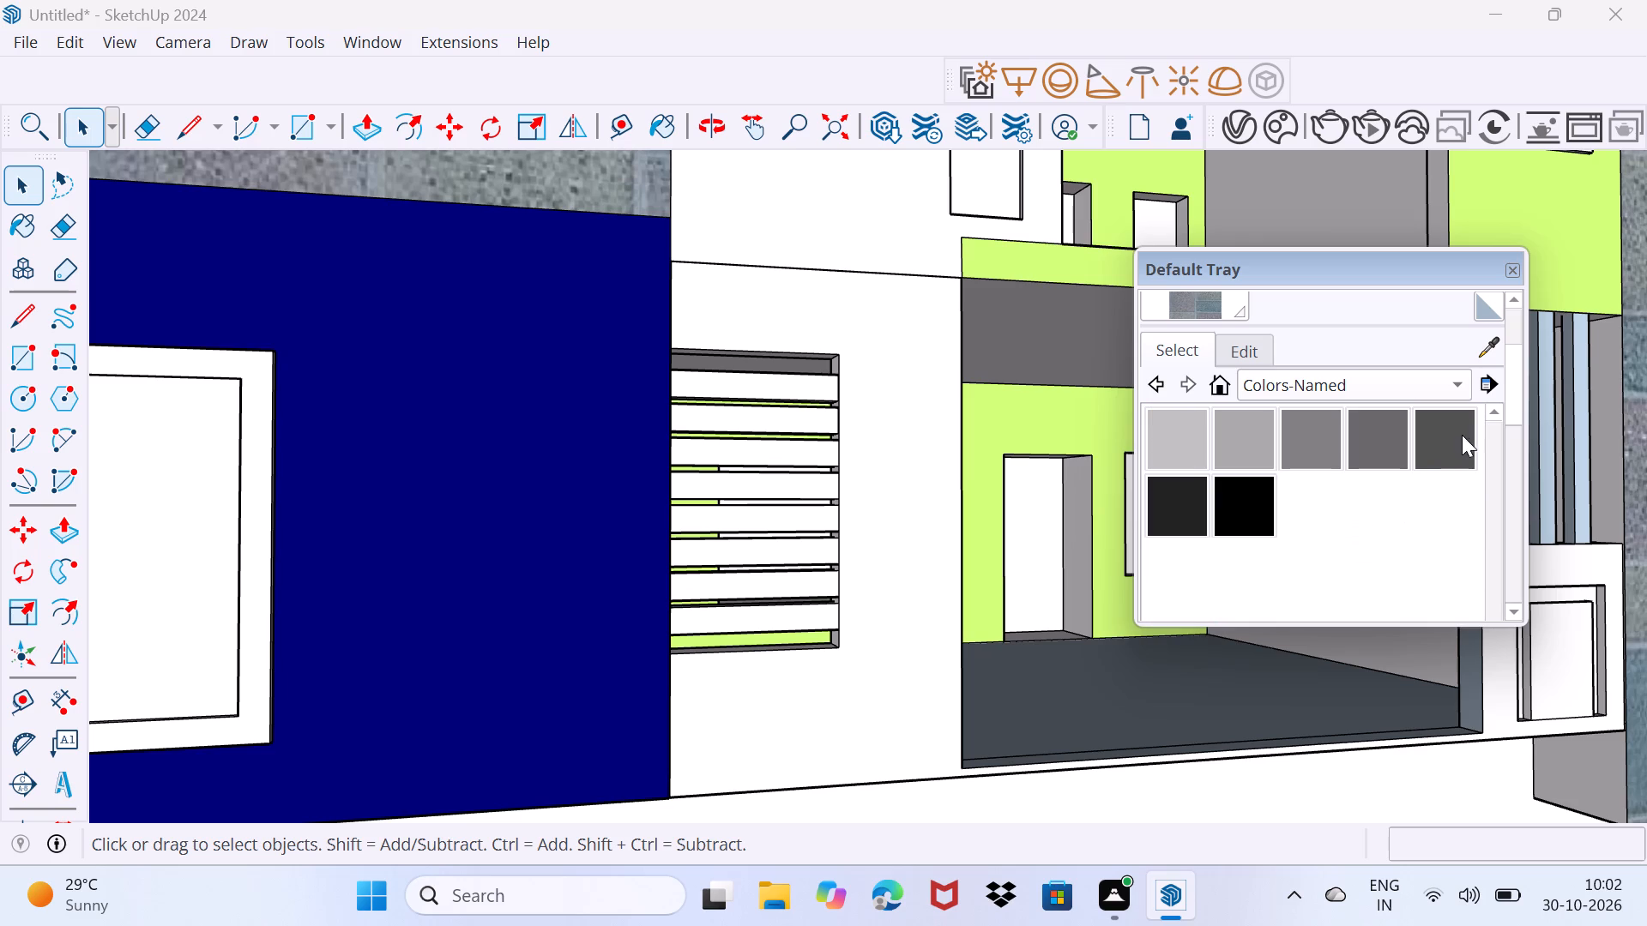
click(1463, 432)
drag(1395, 263, 1318, 851)
scroll(864, 665, up, 4)
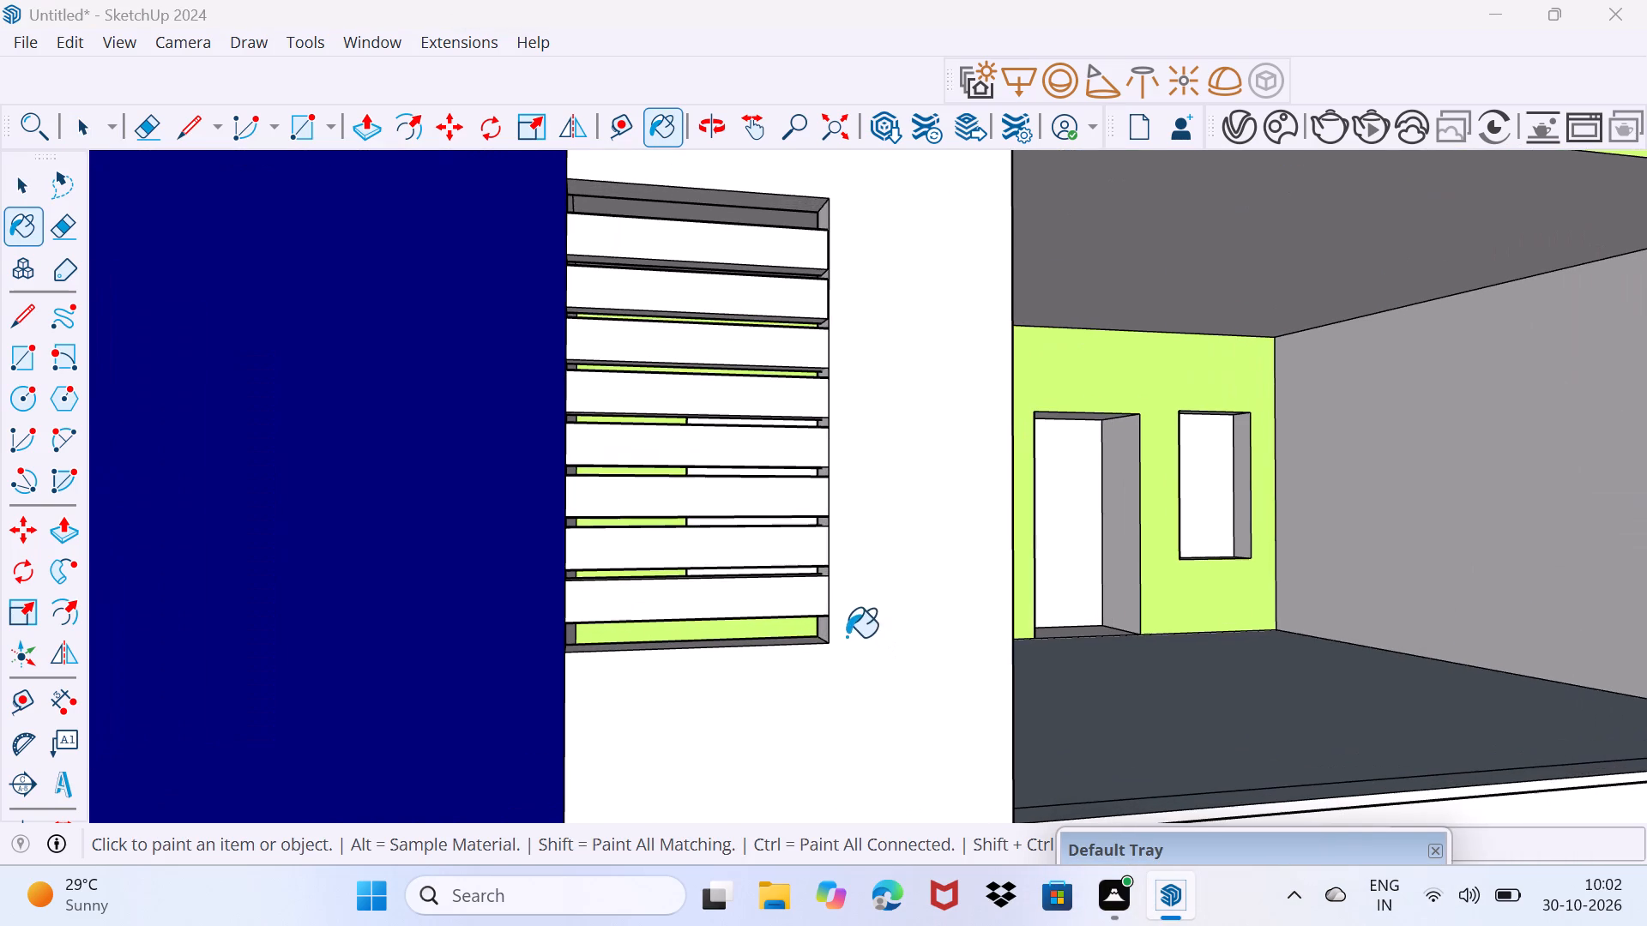
click(816, 606)
click(791, 561)
click(787, 500)
click(785, 457)
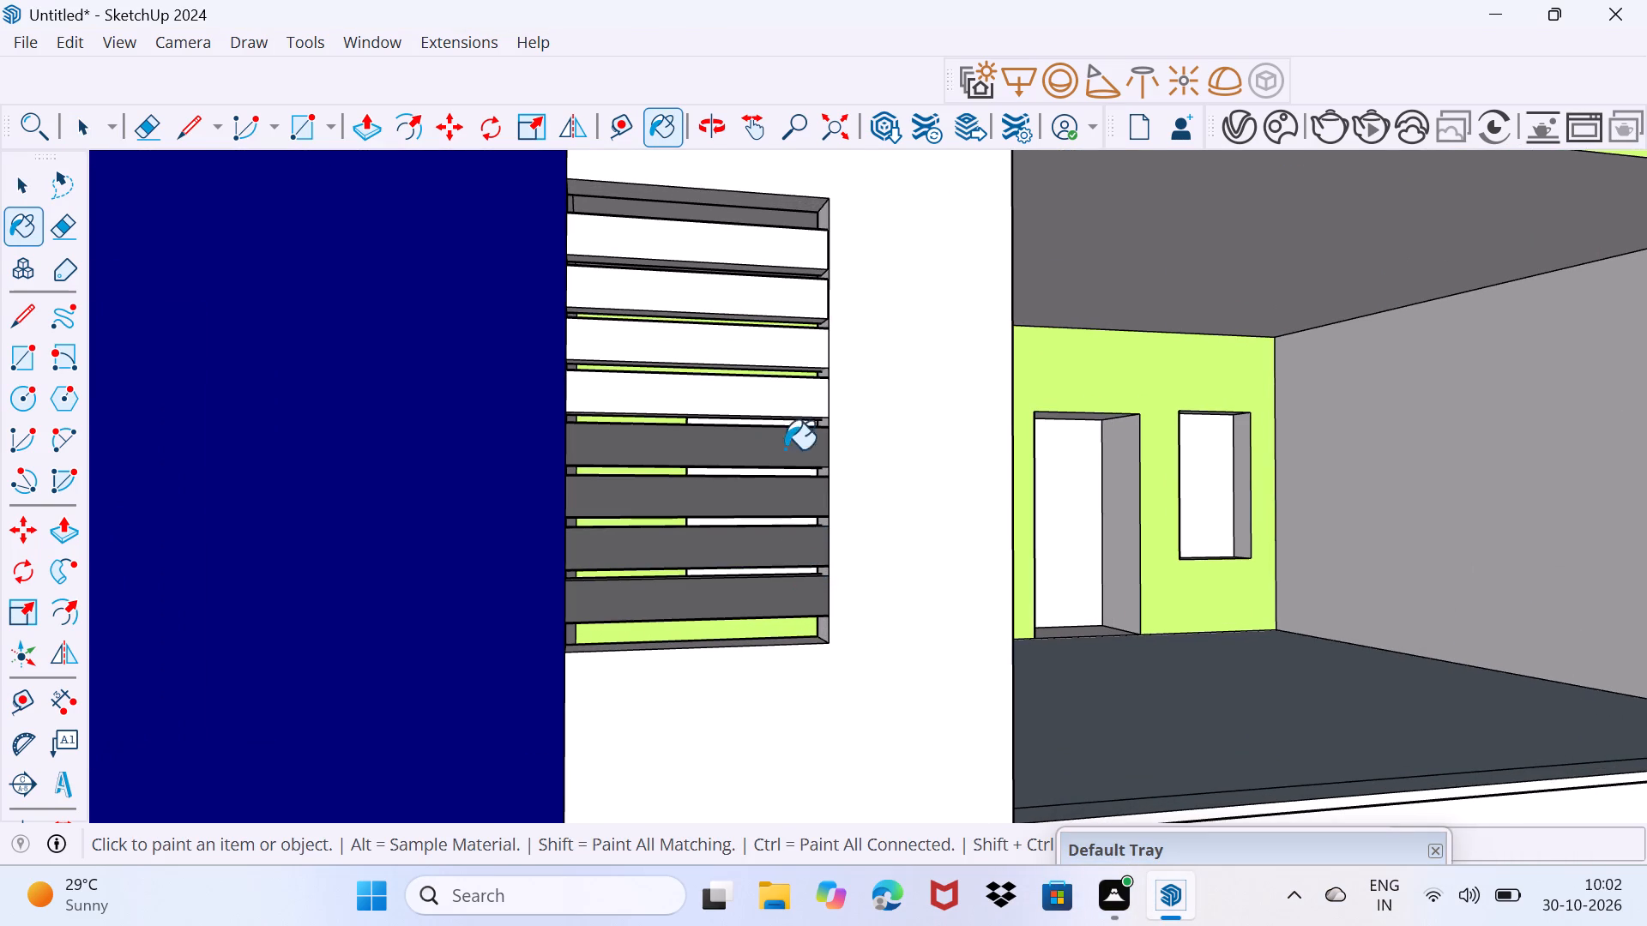
Paint the front faces of the four upper slats with the same dark grey.
click(784, 414)
click(784, 362)
click(774, 316)
click(769, 257)
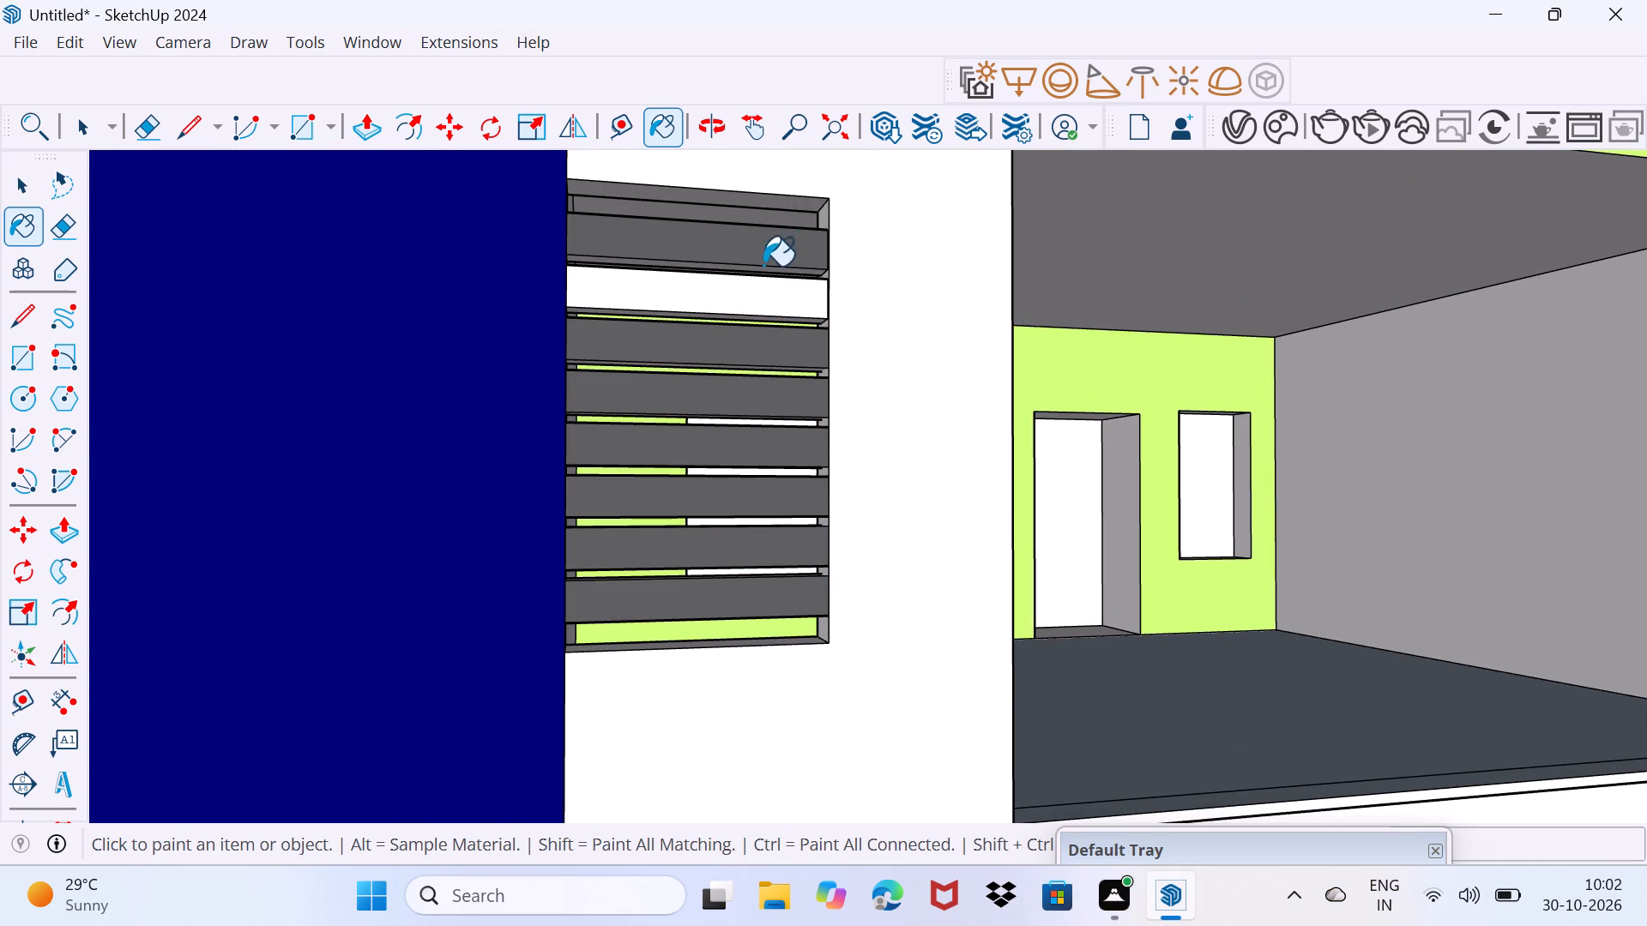
click(766, 292)
Paint the bottom face of the slatted opening dark grey.
middle_drag(757, 322, 763, 461)
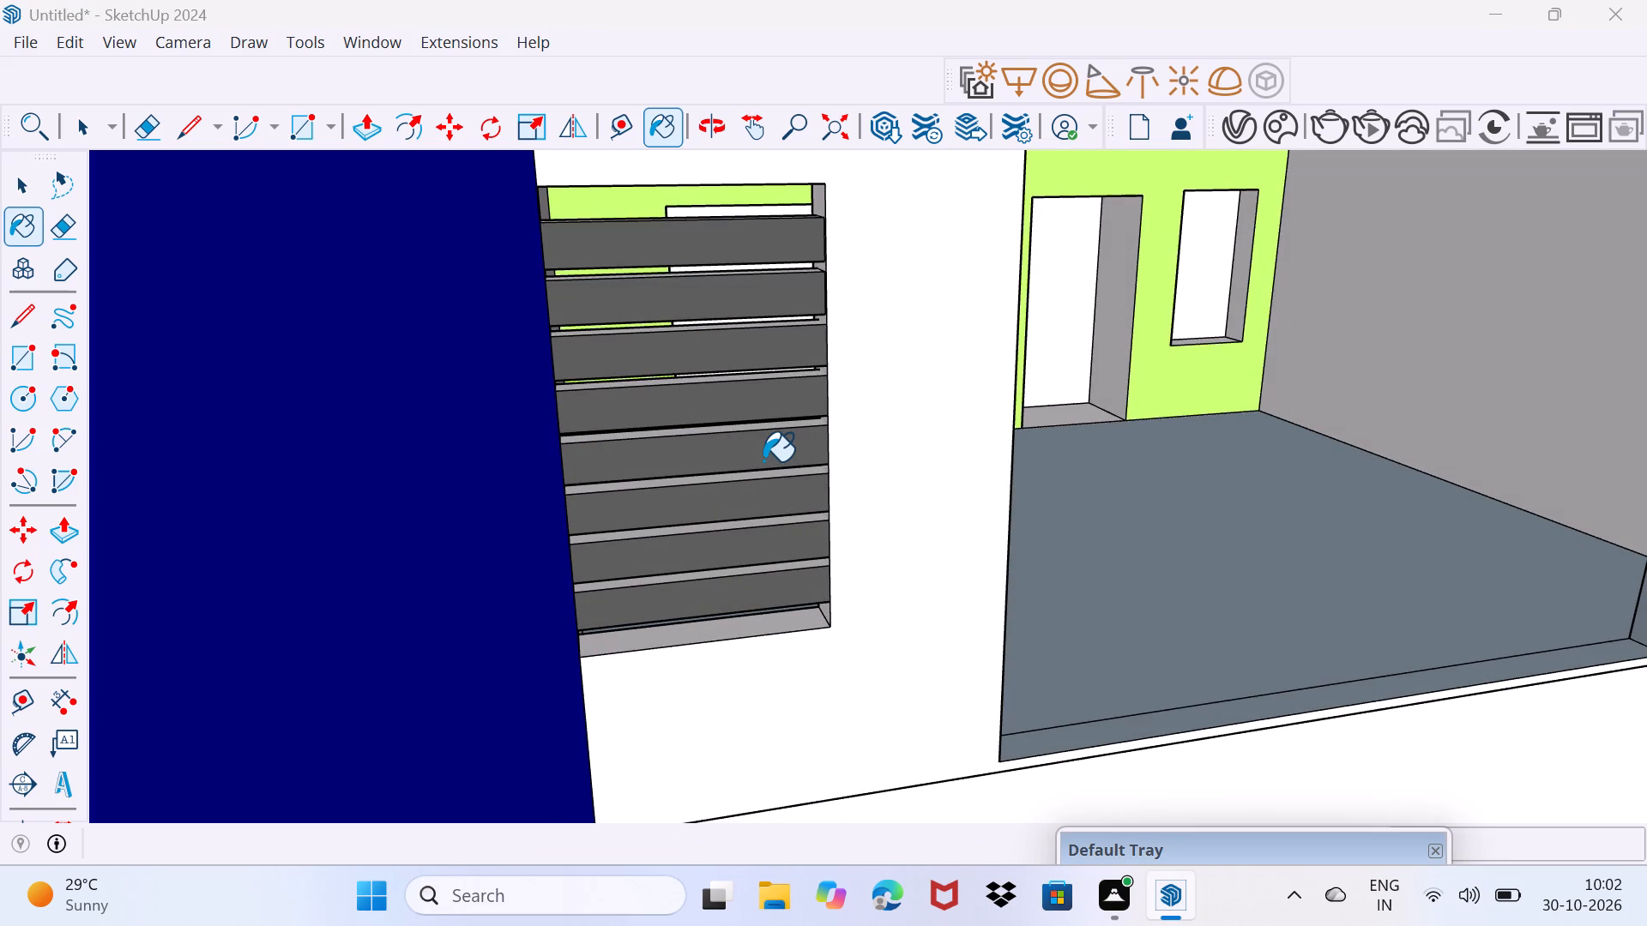
scroll(606, 410, up, 2)
middle_drag(715, 436, 687, 477)
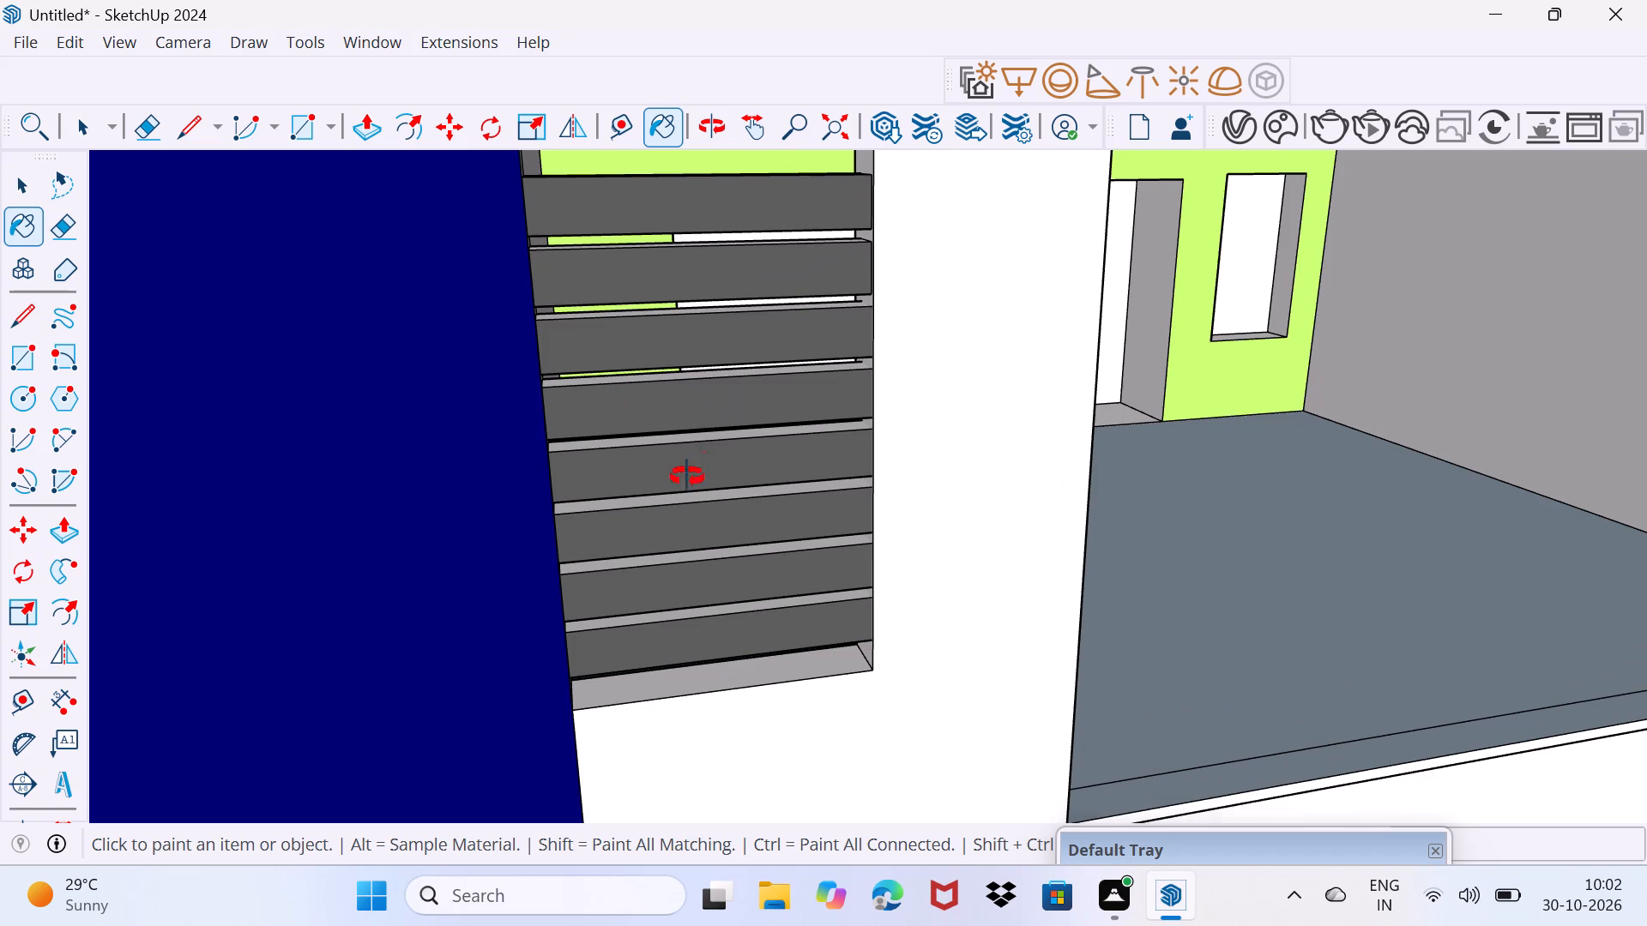
middle_drag(687, 477, 466, 453)
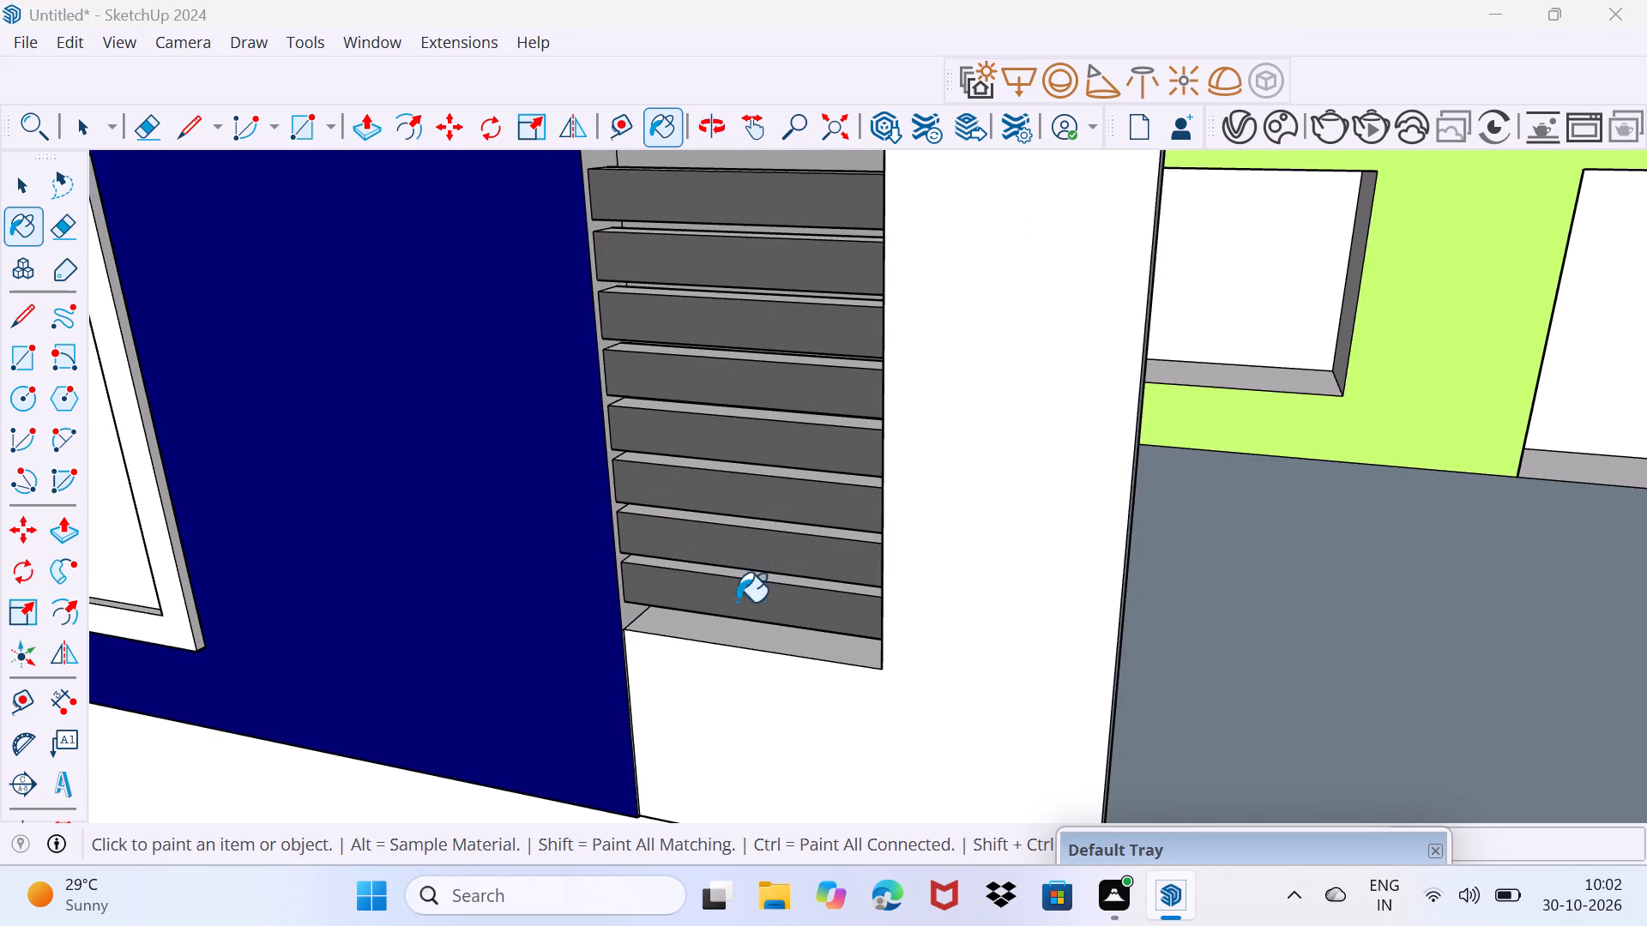
drag(749, 635, 762, 634)
Paint the top faces of the six lower slats dark grey.
scroll(749, 601, up, 4)
middle_drag(756, 590, 754, 612)
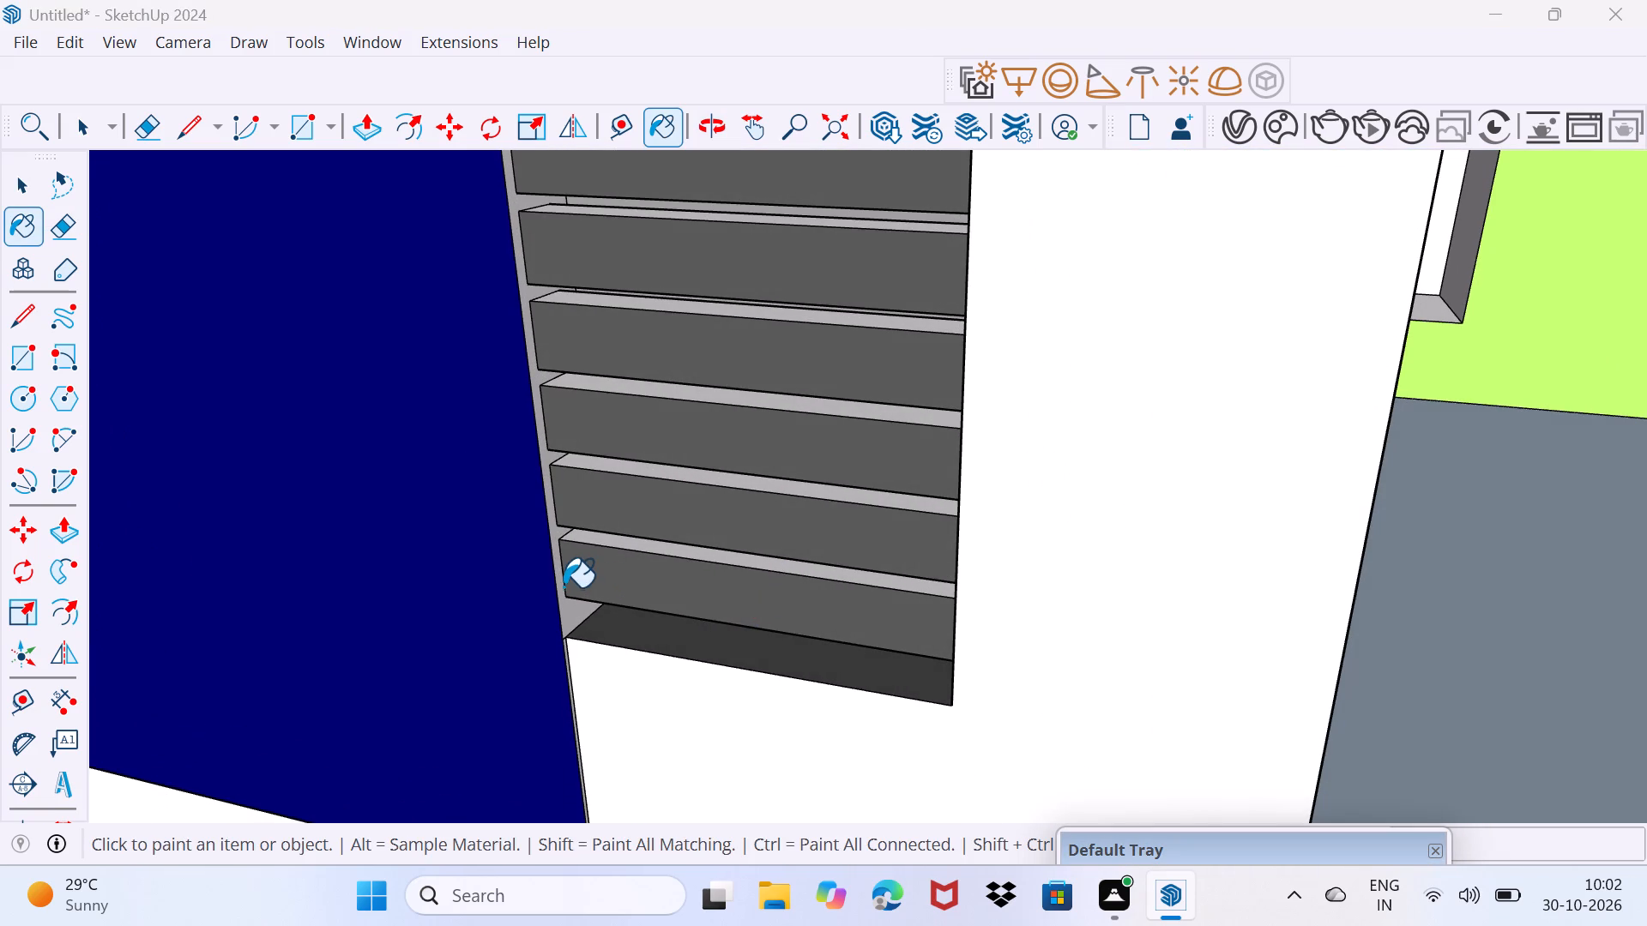
click(564, 587)
click(594, 555)
click(605, 543)
scroll(605, 543, up, 1)
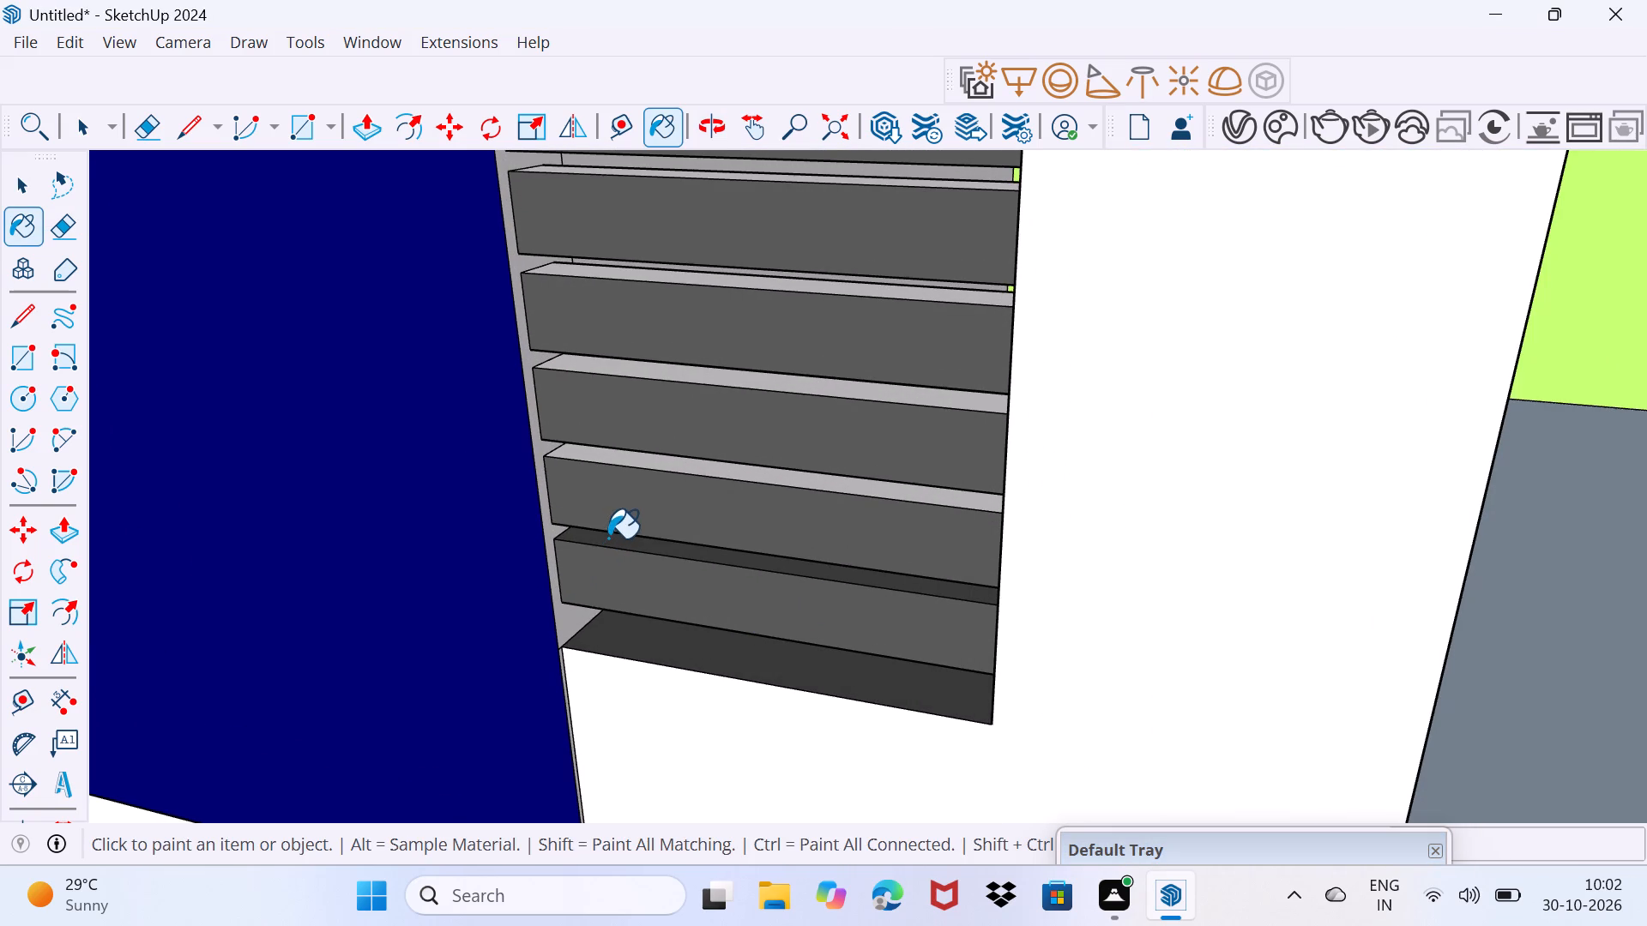
middle_drag(608, 538, 534, 747)
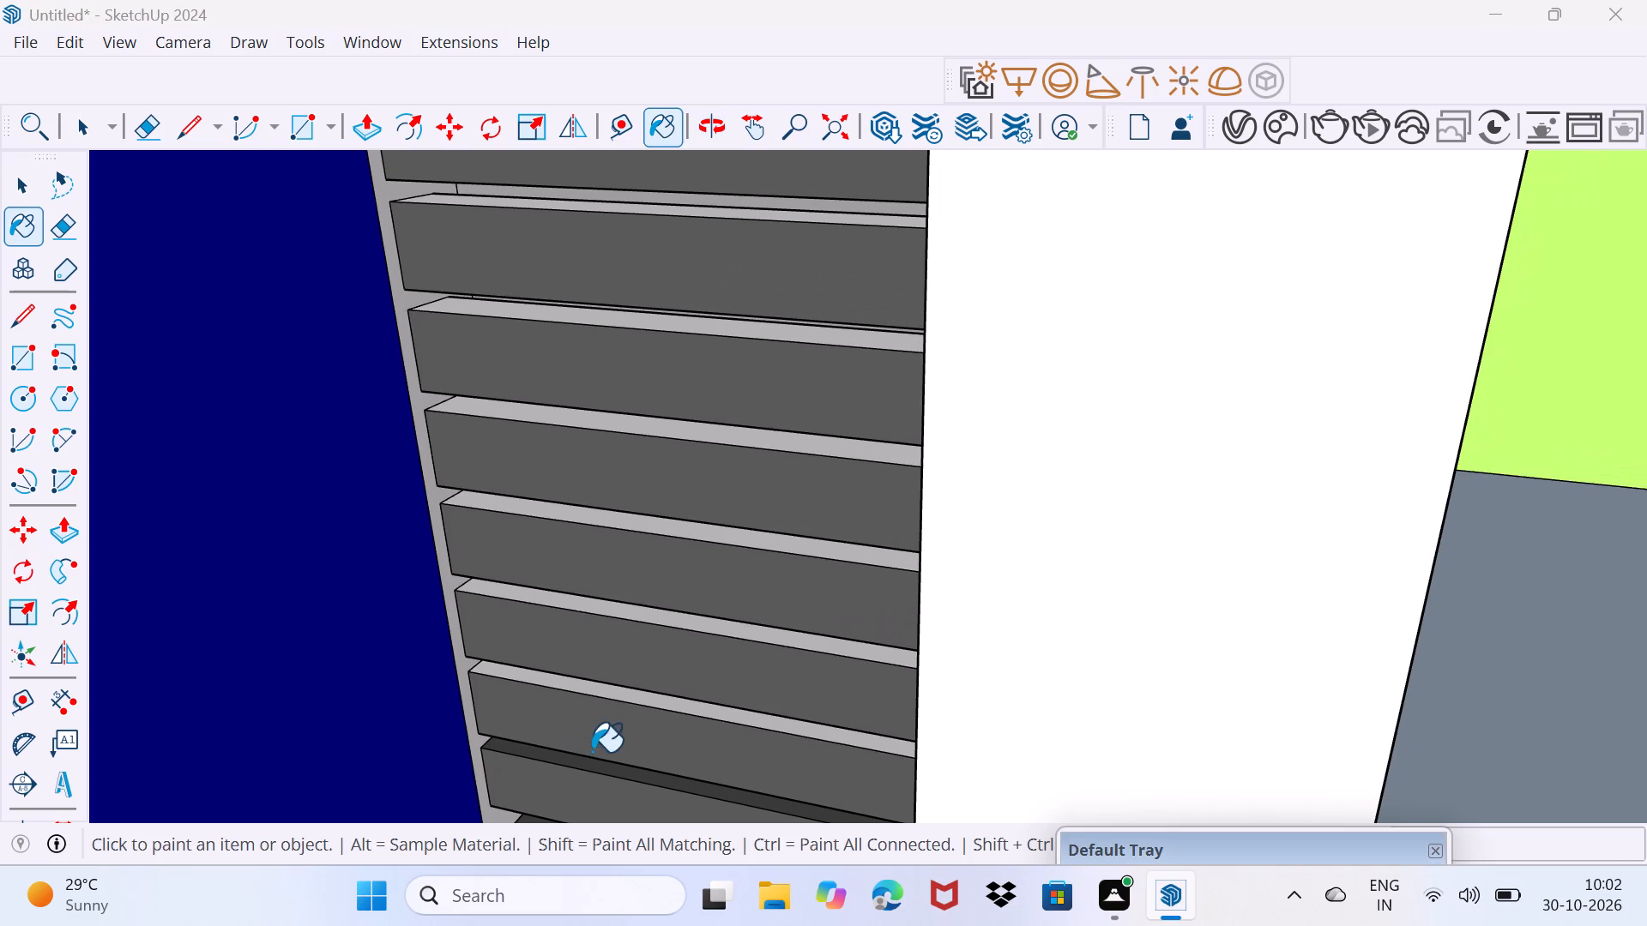
click(612, 701)
click(642, 619)
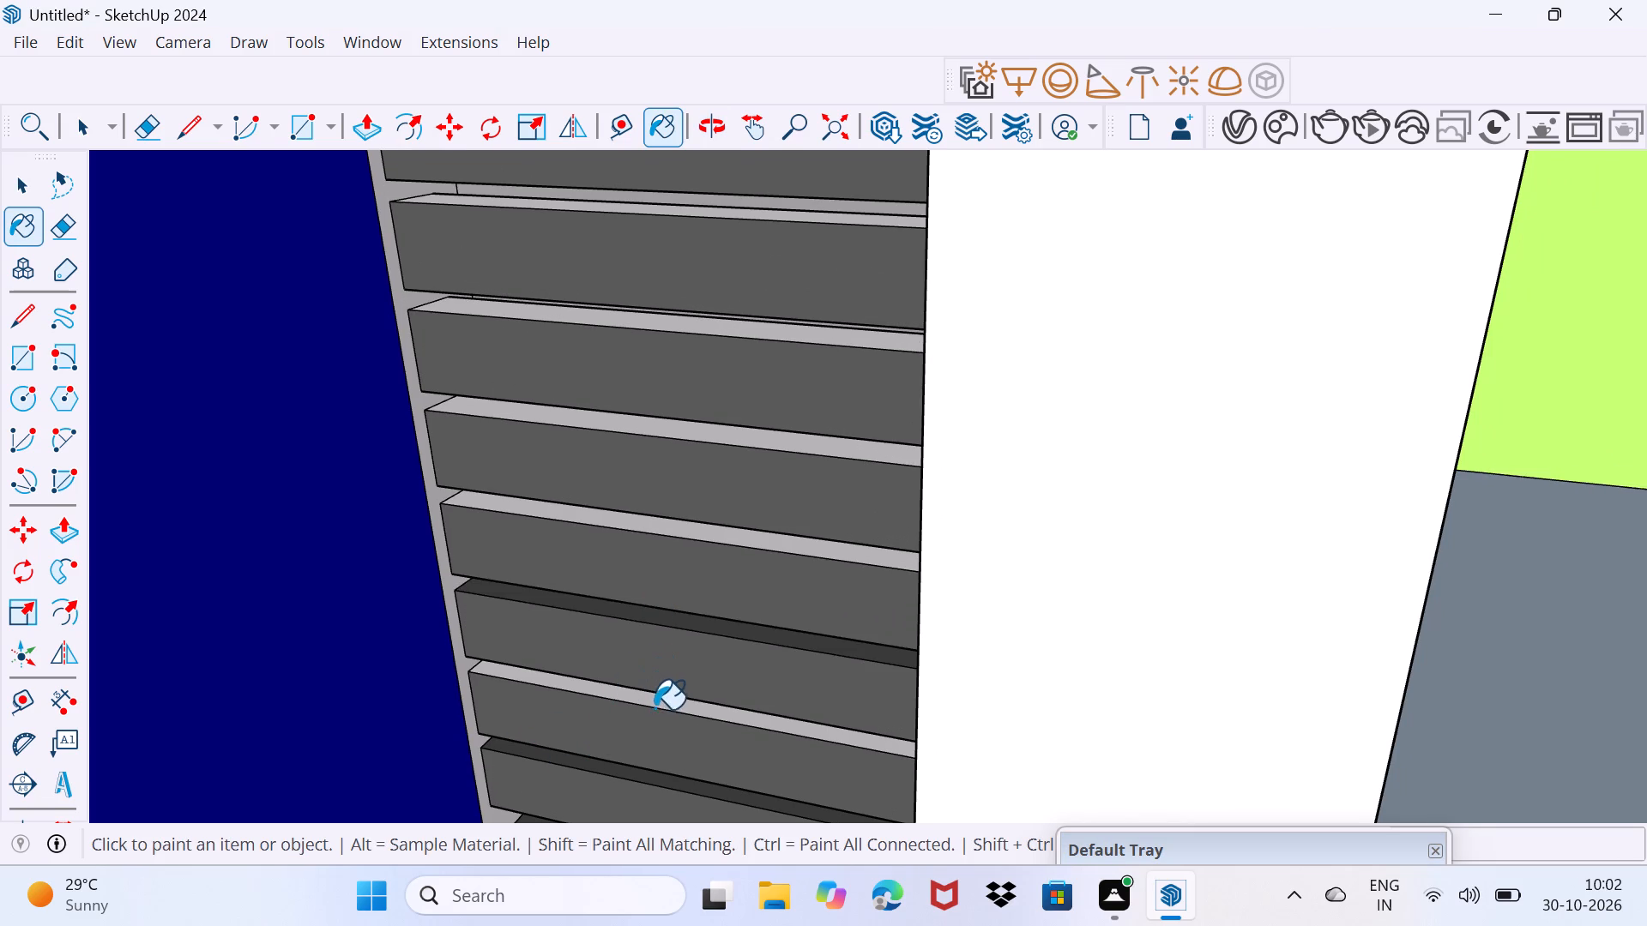
click(661, 705)
click(724, 540)
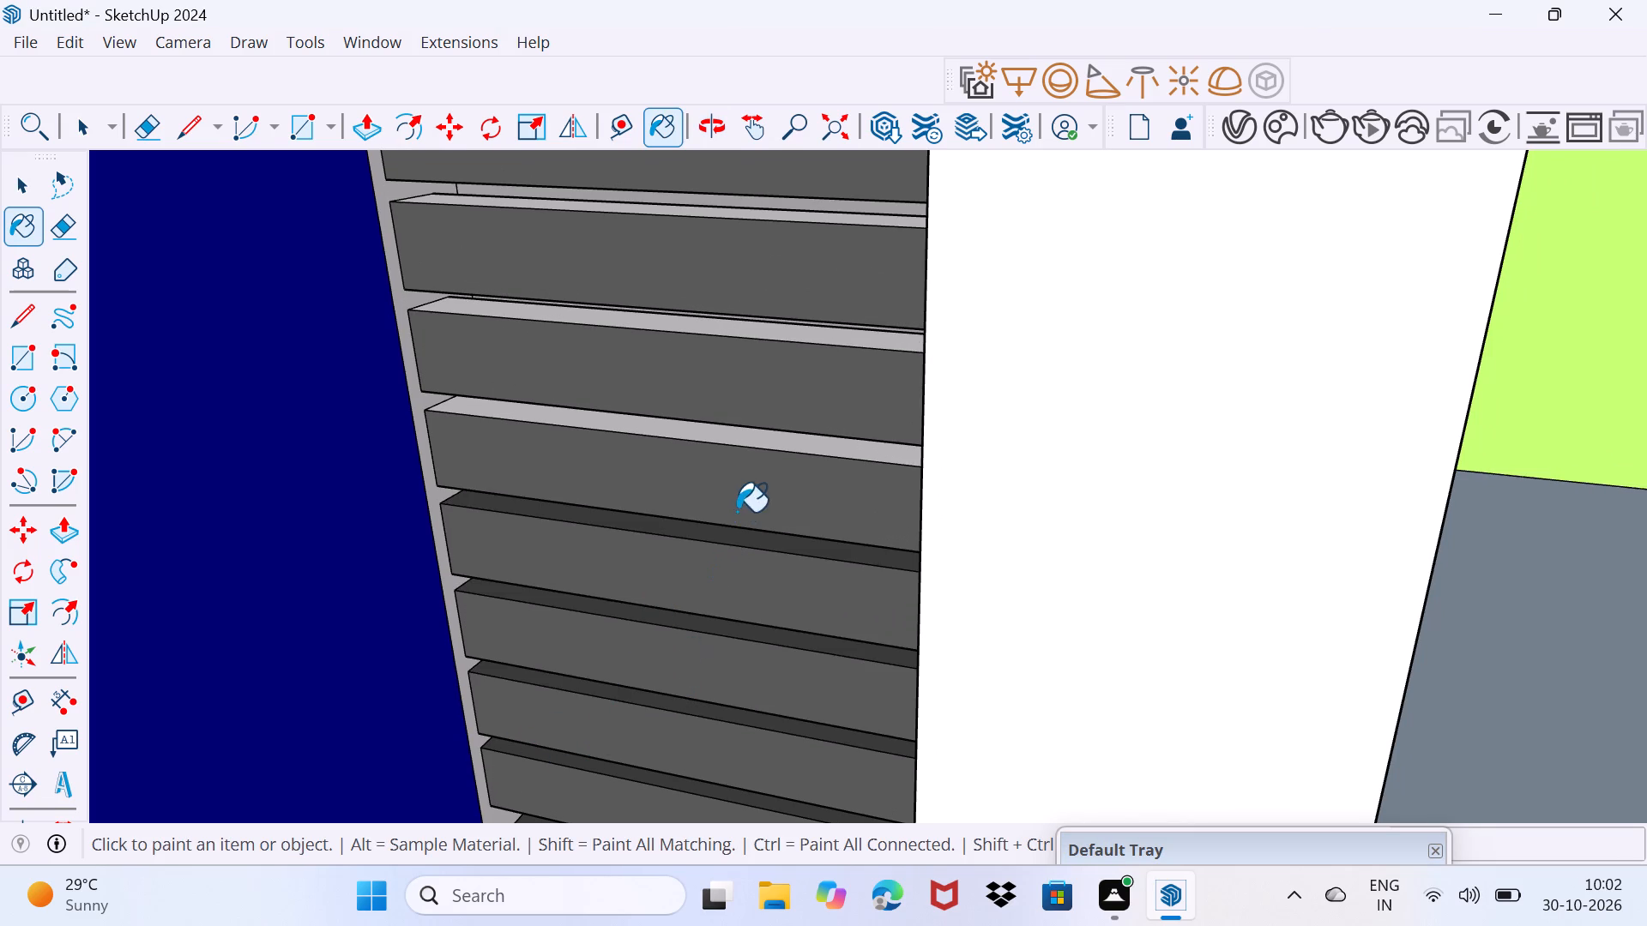
click(755, 449)
click(802, 328)
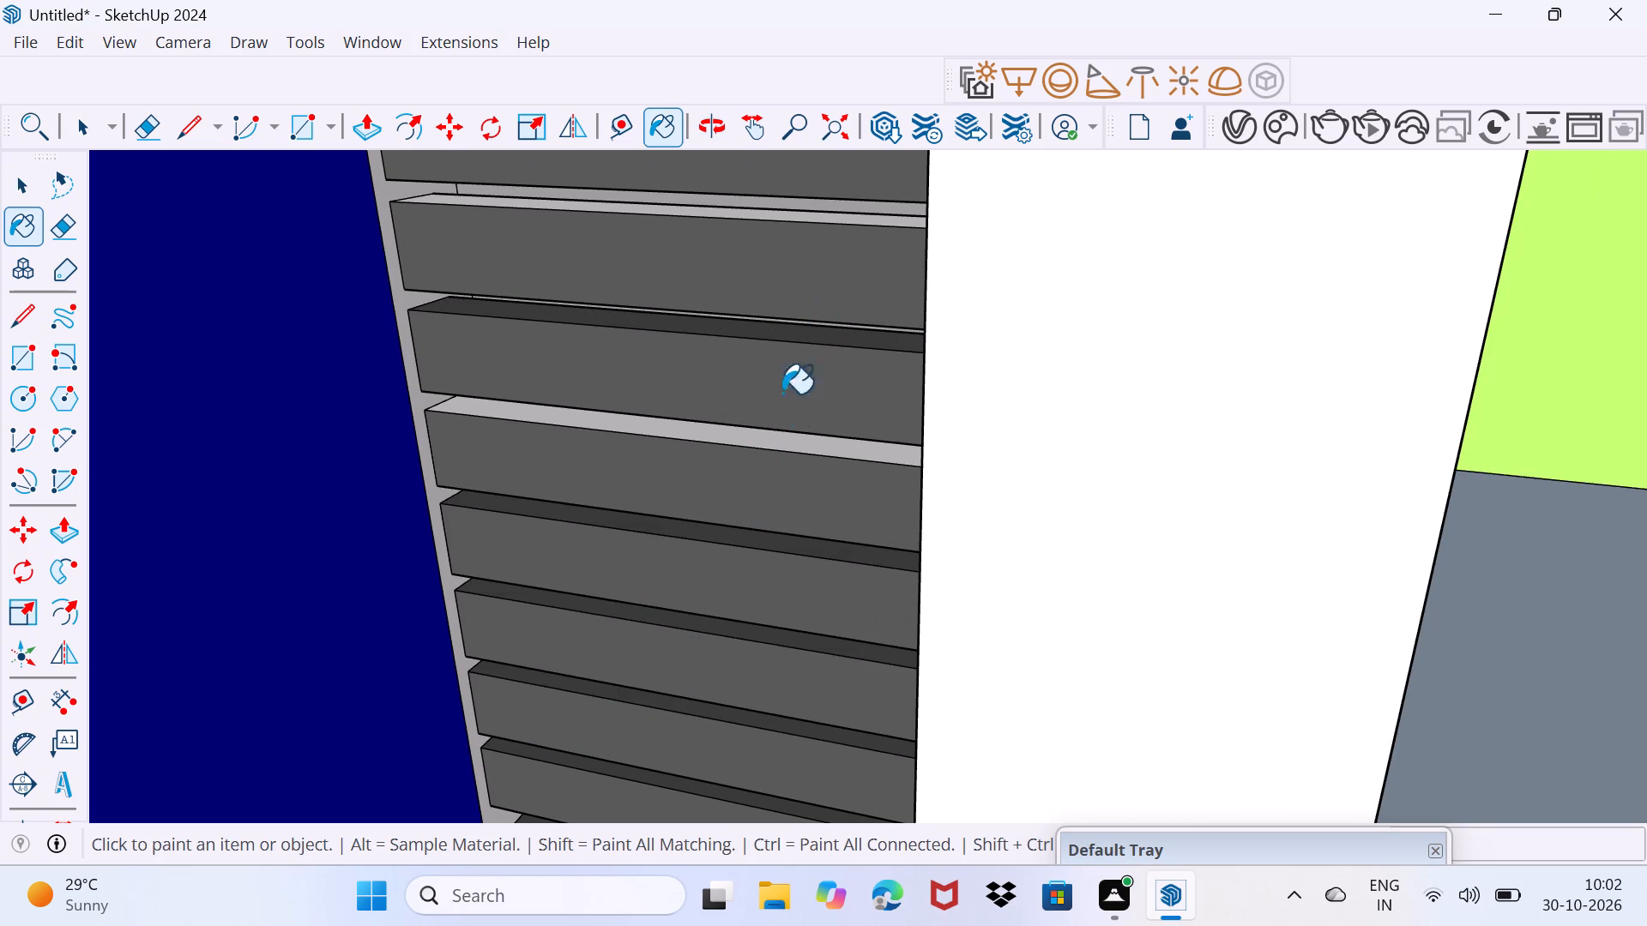
click(797, 442)
Paint the top faces of the two uppermost slats and the opening's inner side face beside the blue wall dark grey.
middle_drag(817, 402, 744, 651)
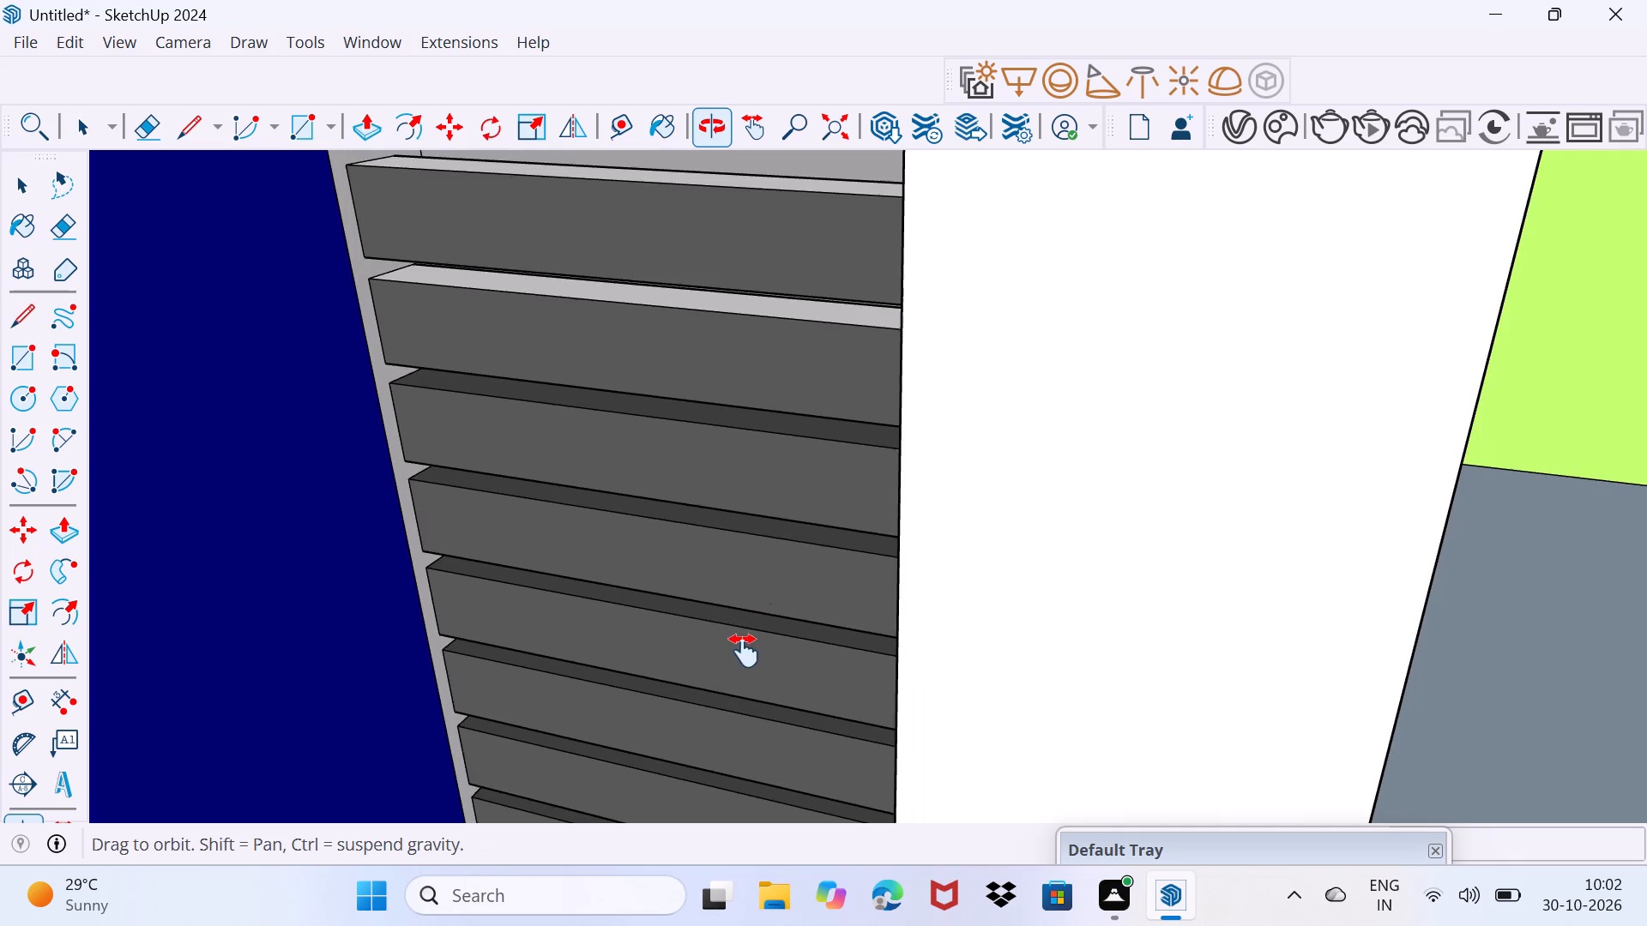
middle_drag(744, 651, 724, 709)
scroll(738, 602, up, 4)
click(775, 521)
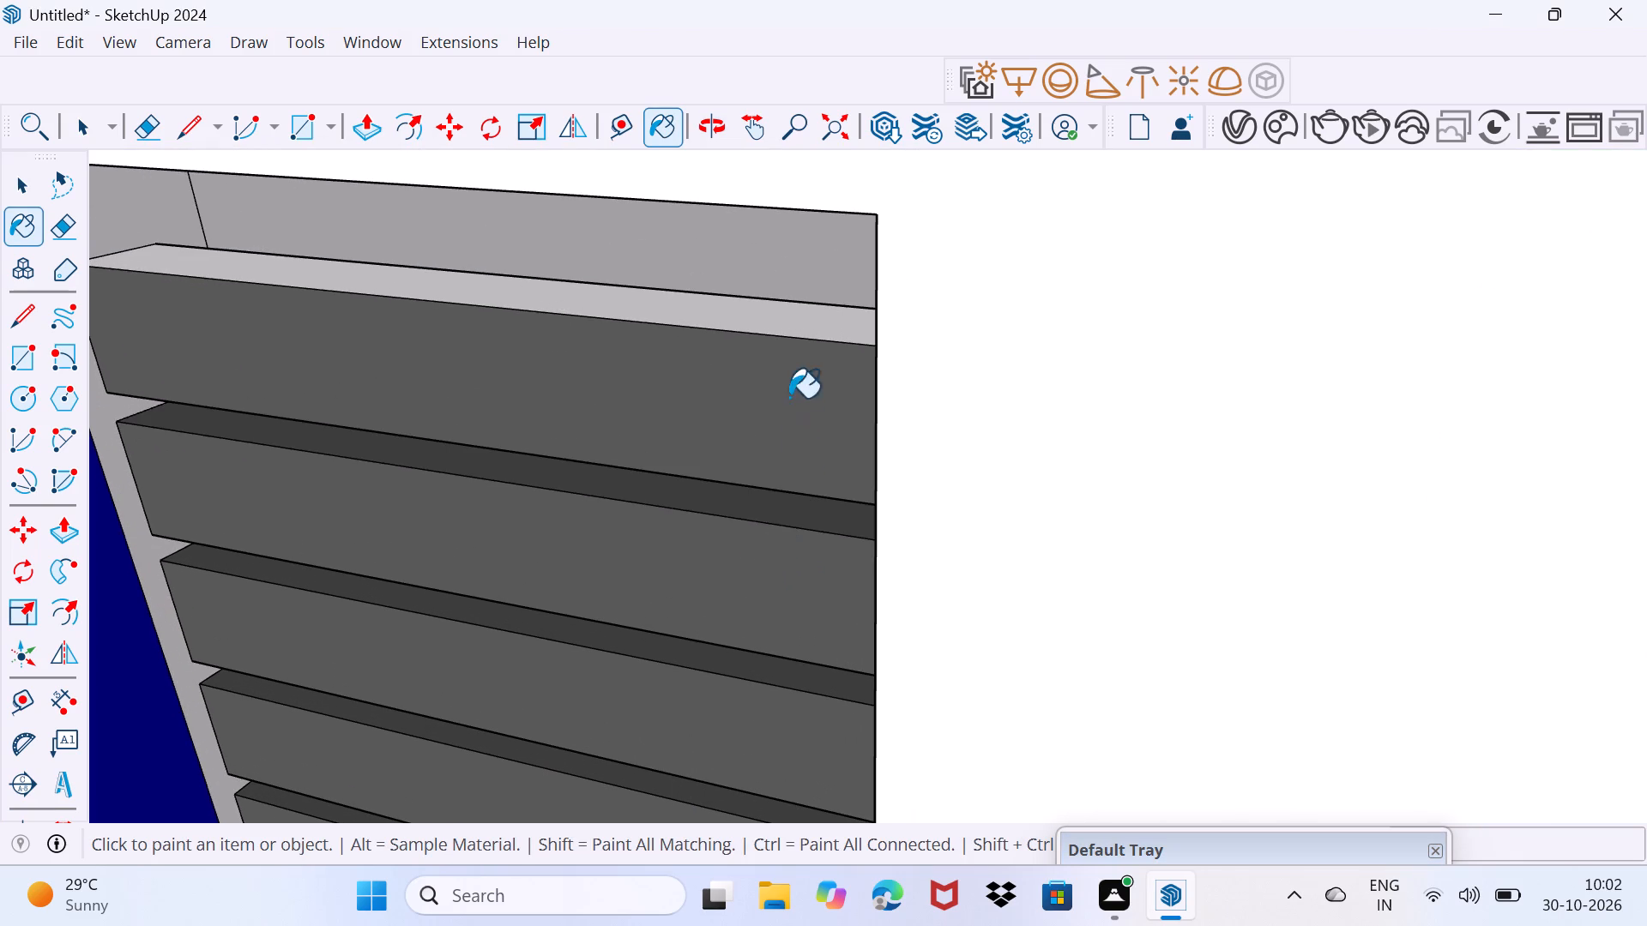
click(805, 318)
scroll(638, 429, down, 4)
click(237, 273)
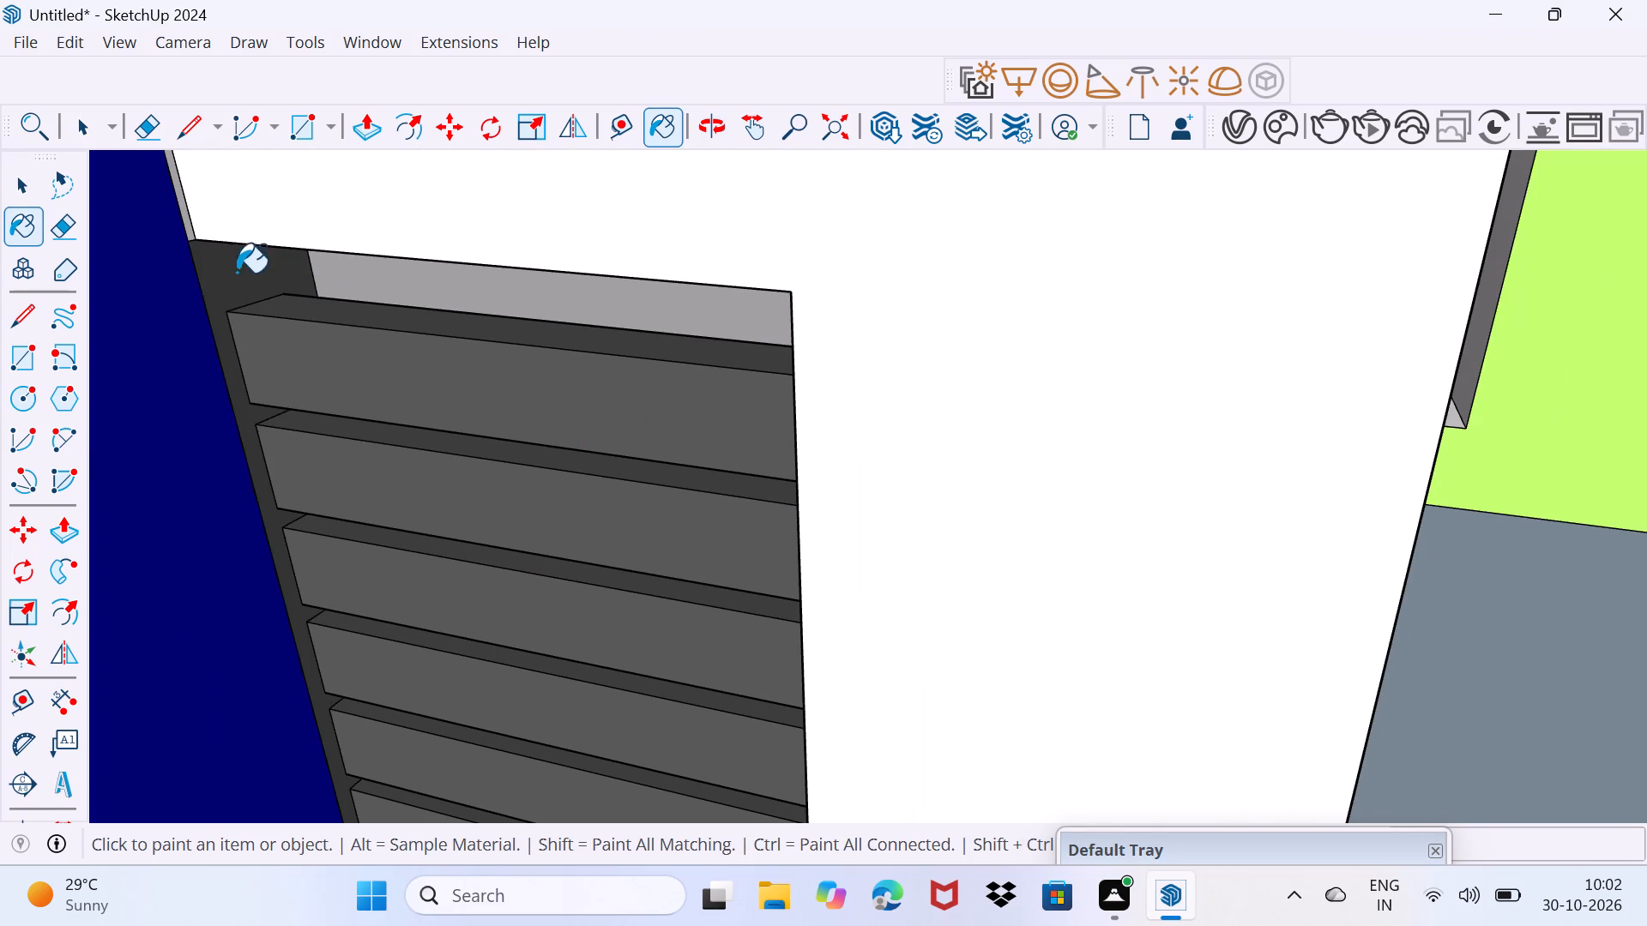
Paint the back faces of all eight slats dark grey from behind the wall.
scroll(352, 381, down, 7)
middle_drag(724, 421, 121, 436)
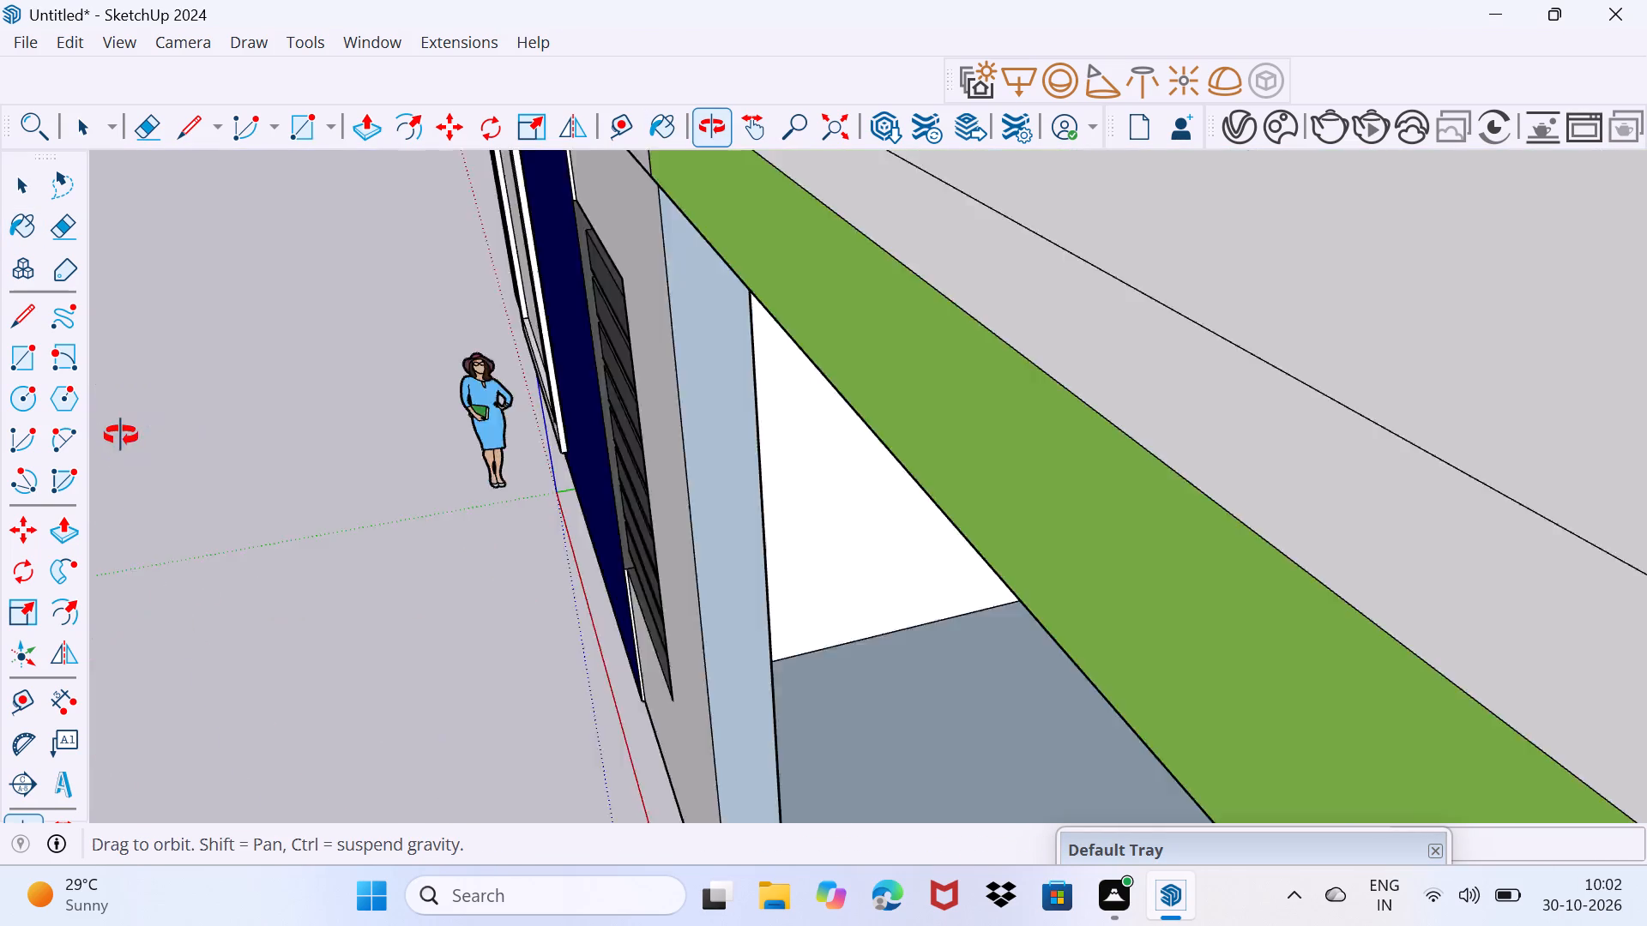
middle_drag(121, 436, 197, 326)
scroll(756, 384, up, 4)
middle_drag(800, 408, 502, 435)
click(731, 362)
click(735, 403)
click(756, 450)
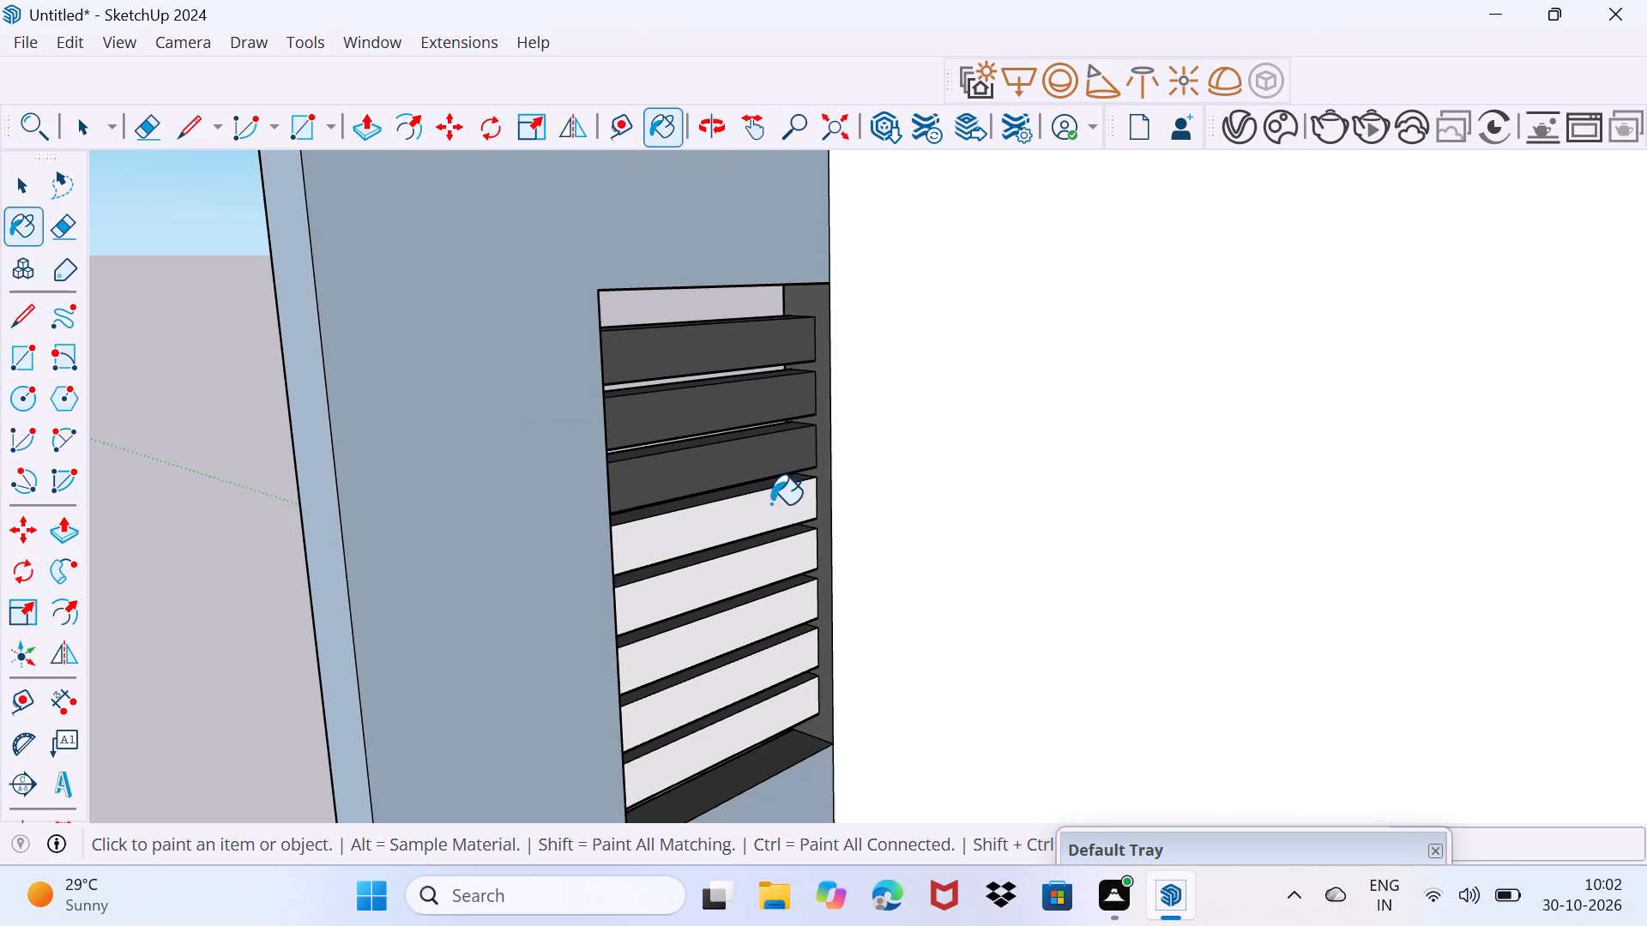
click(771, 504)
click(789, 569)
click(803, 608)
click(799, 664)
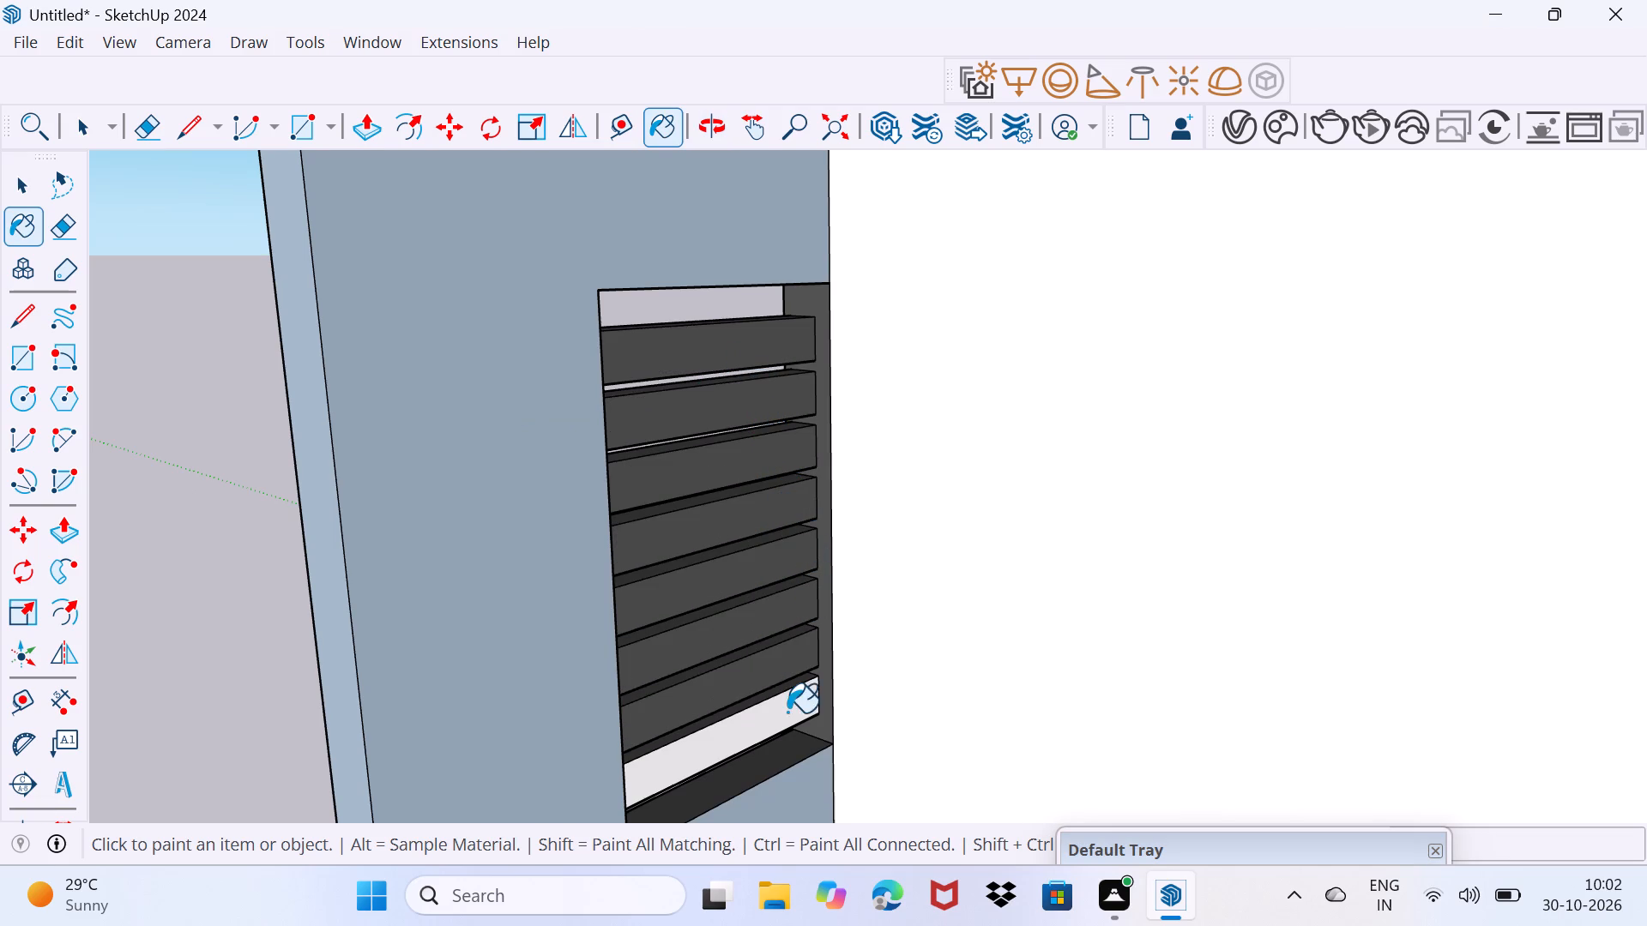
click(786, 725)
Bring the Colors-Named swatches back into view beside the paver-tiled tower and its panels.
middle_drag(660, 715, 1276, 599)
scroll(1276, 599, down, 4)
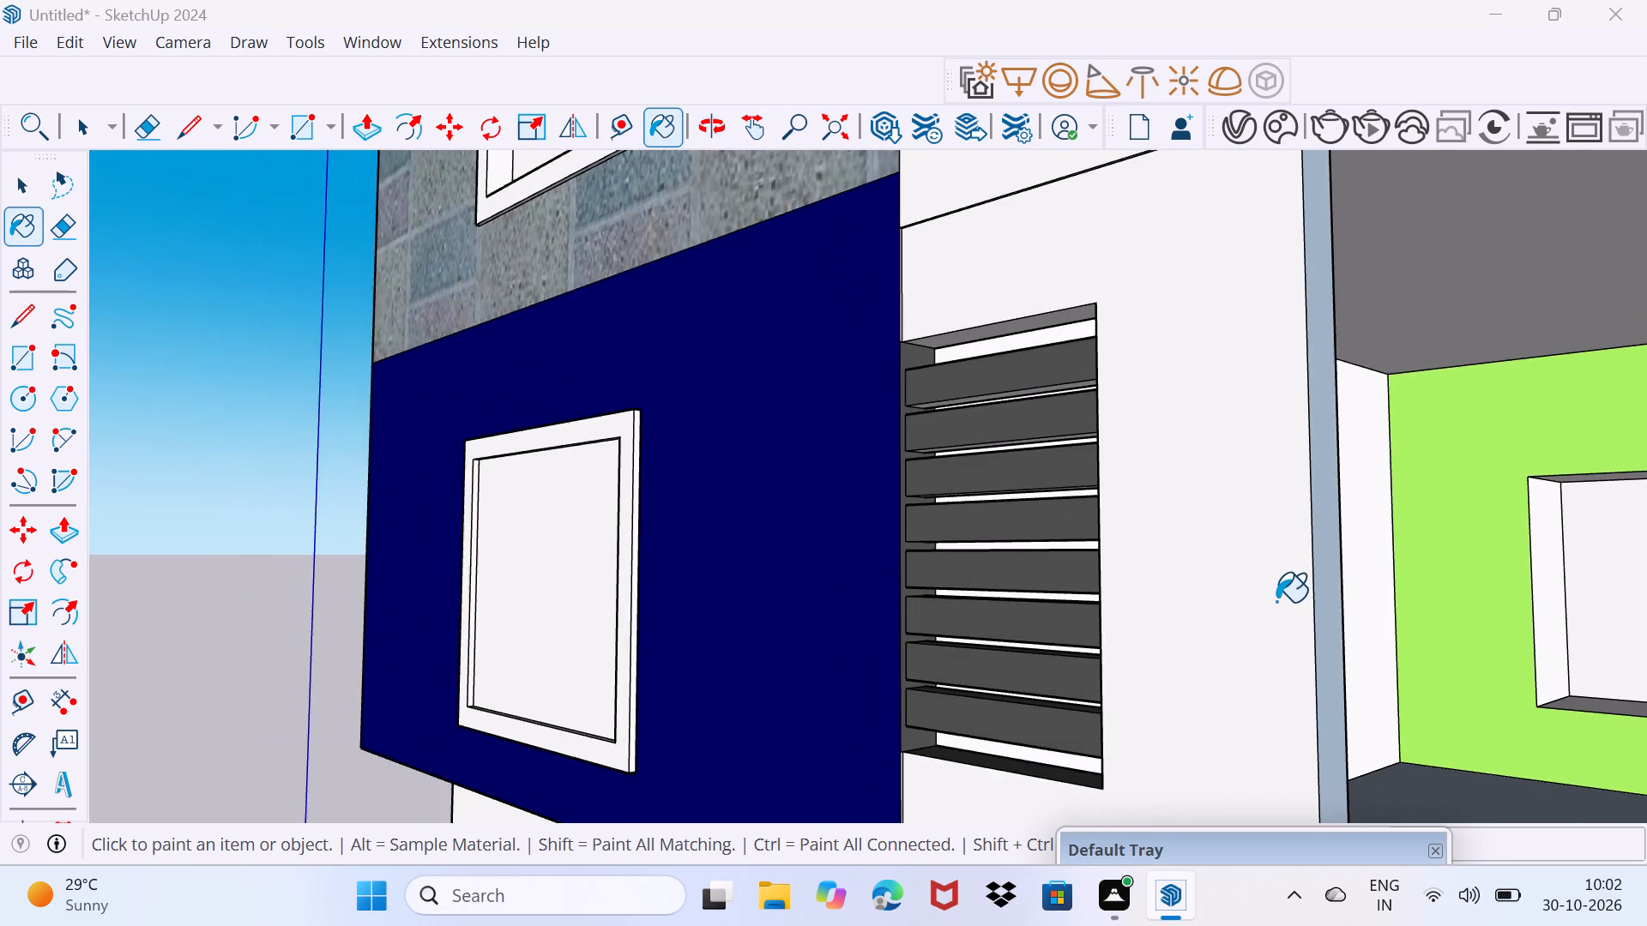
scroll(1276, 602, down, 9)
middle_drag(1105, 663, 955, 628)
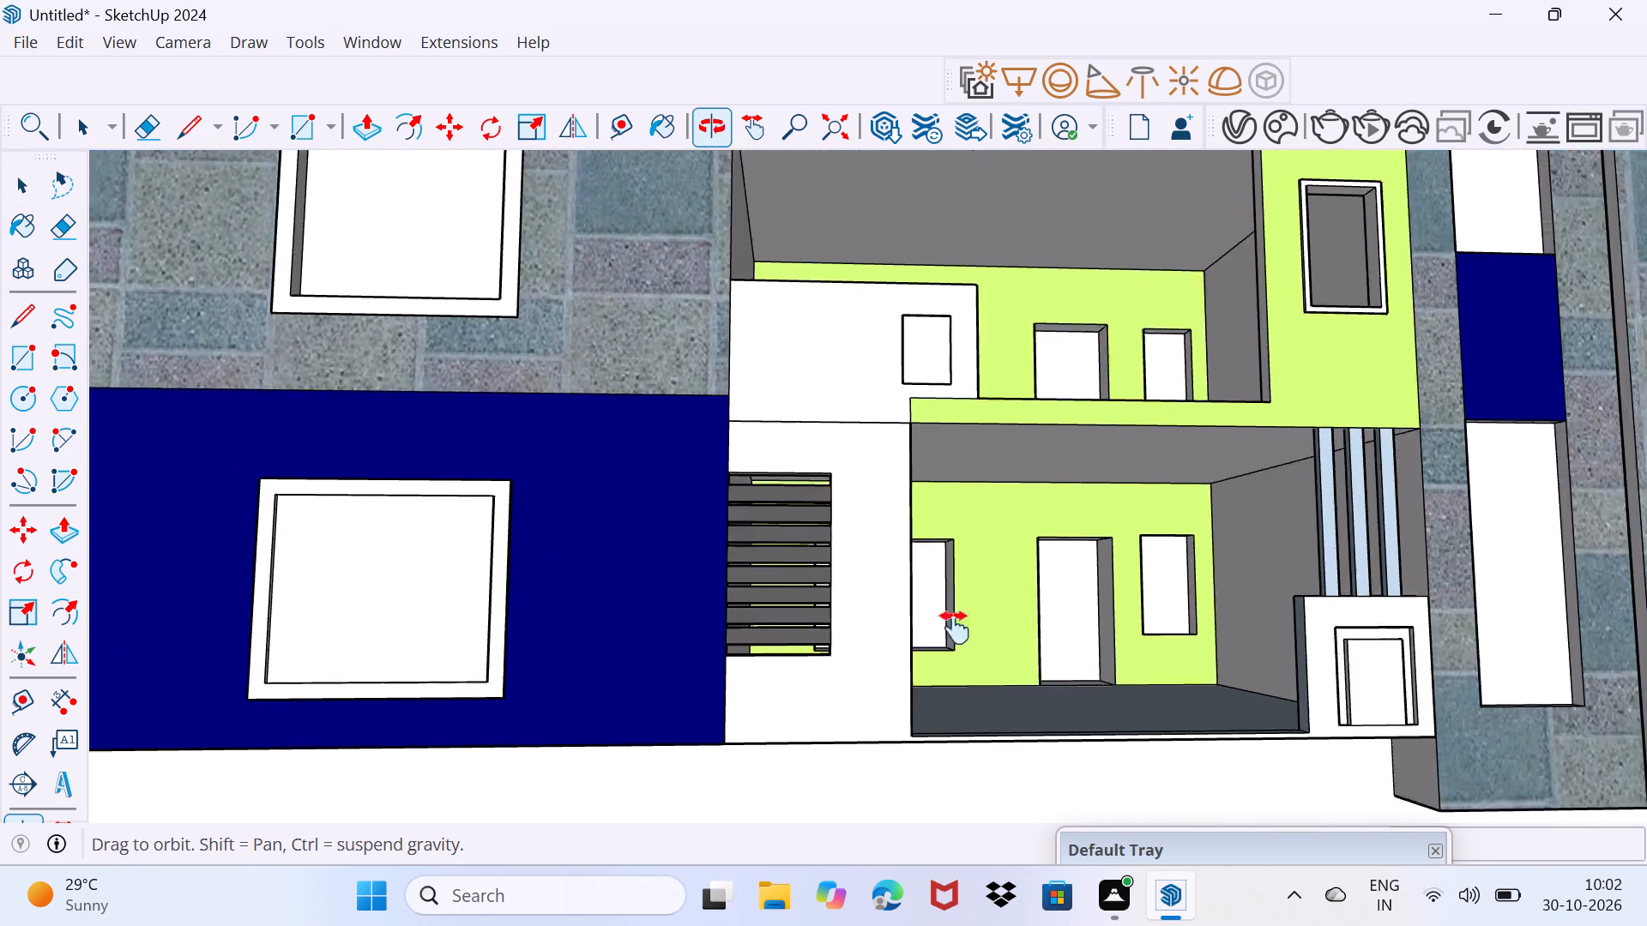
middle_drag(955, 628, 786, 641)
scroll(698, 562, up, 2)
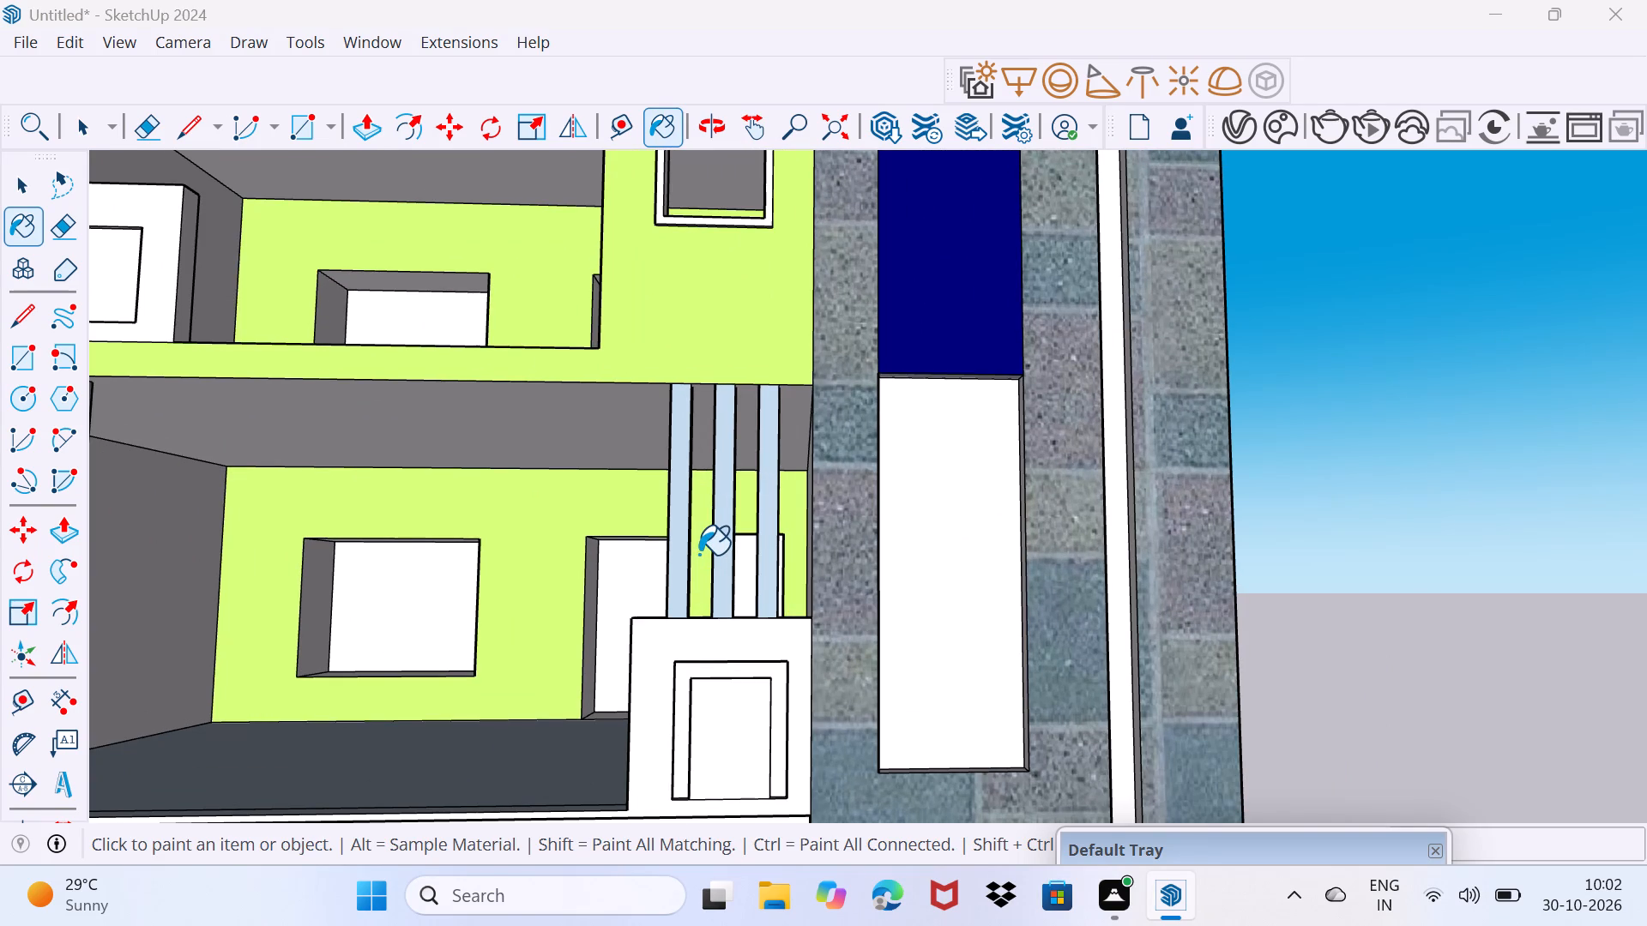
click(1188, 857)
drag(1364, 849, 1419, 646)
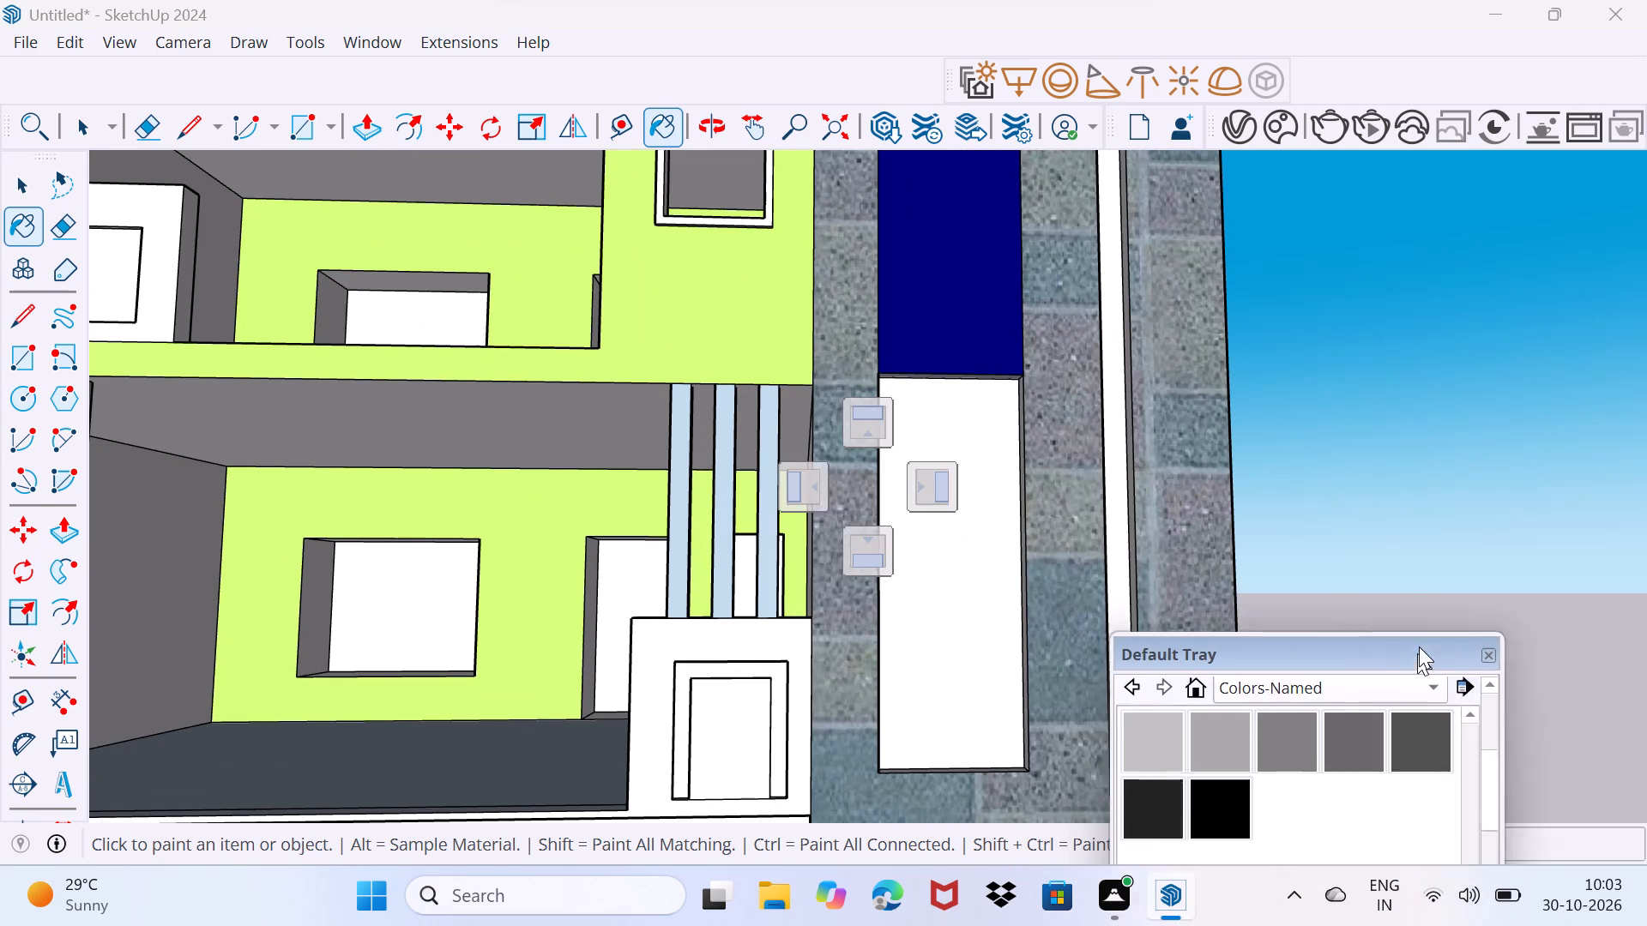
drag(1419, 646, 1463, 412)
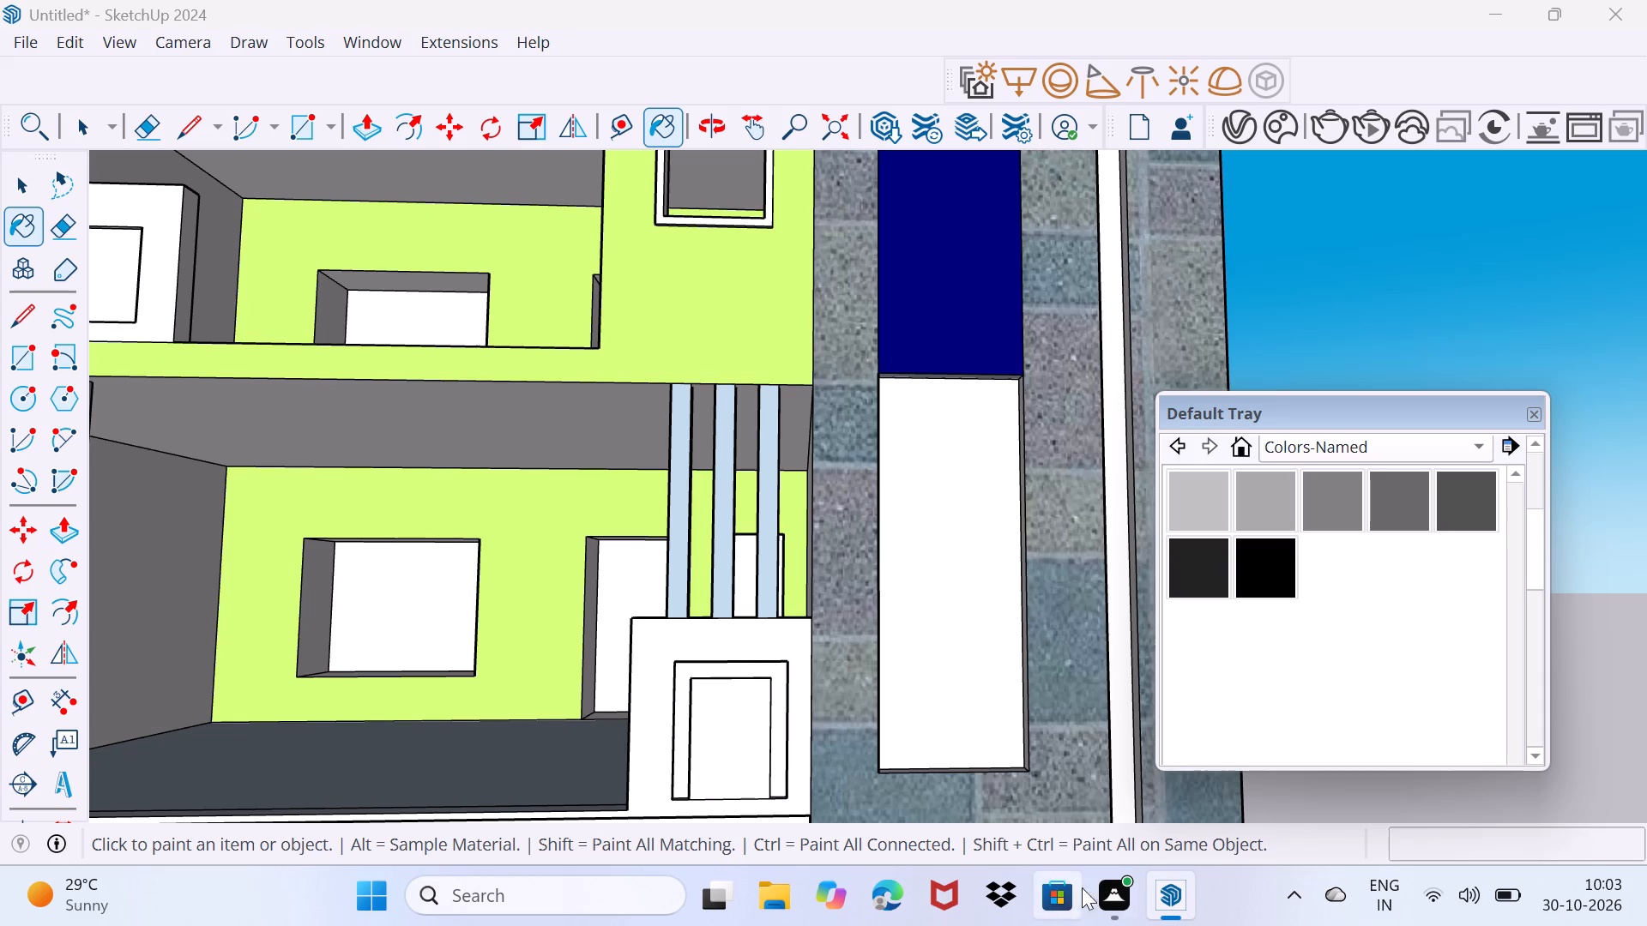
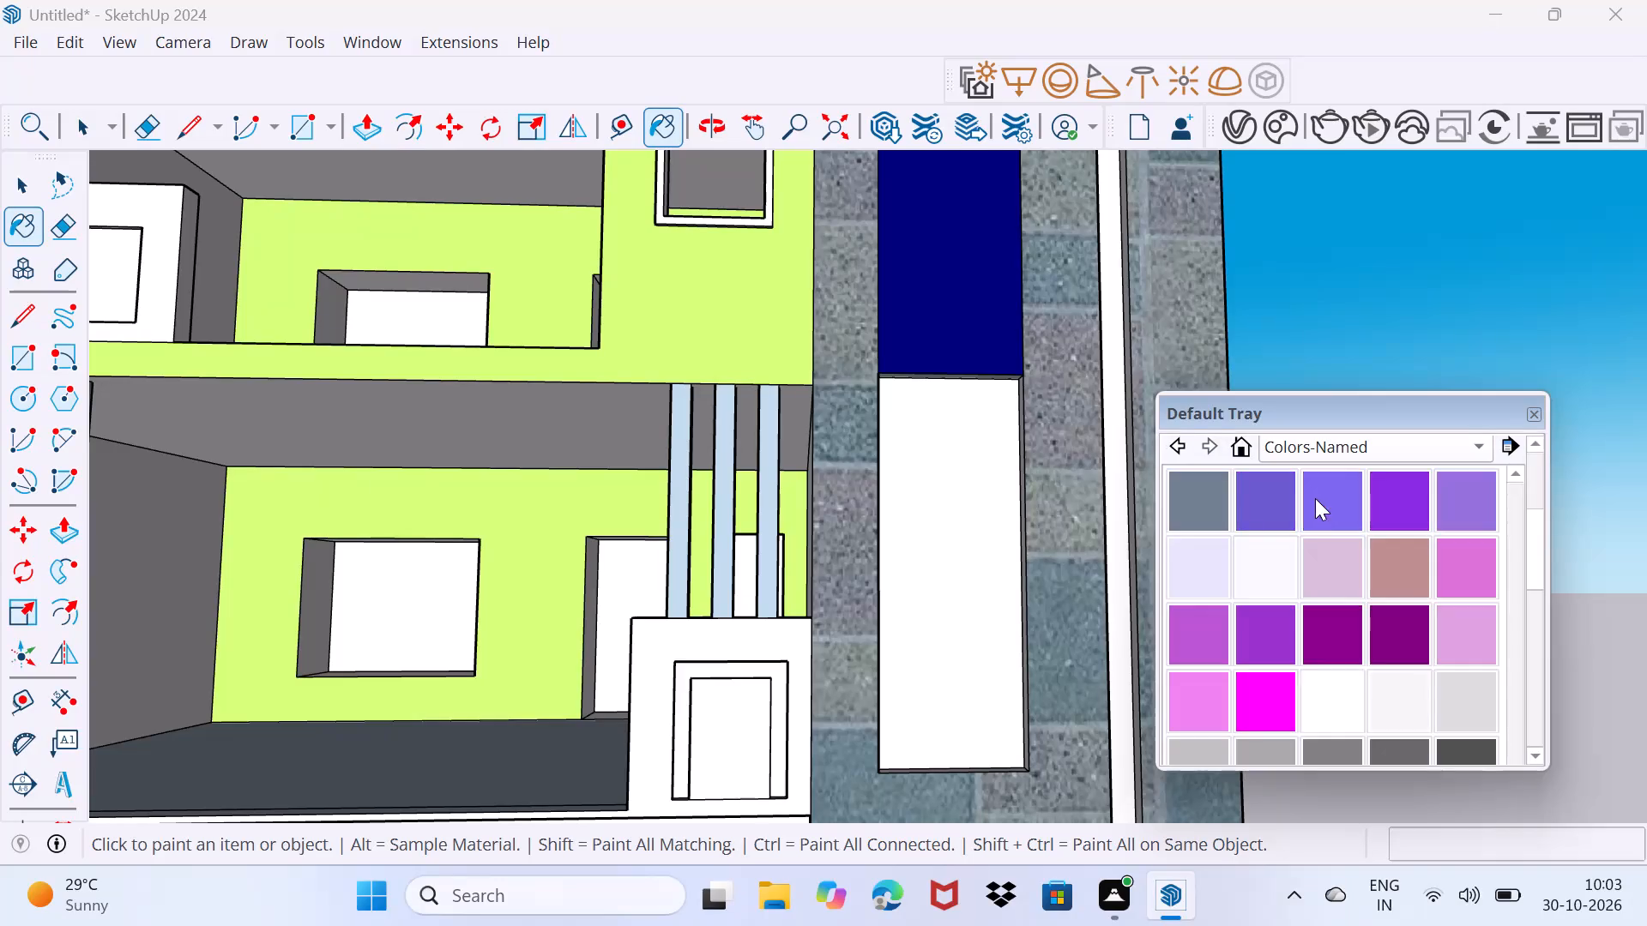
Paint the front faces of the three vertical bars above the ground-floor low wall dark brown from the Colors-Named collection.
scroll(1317, 552, up, 13)
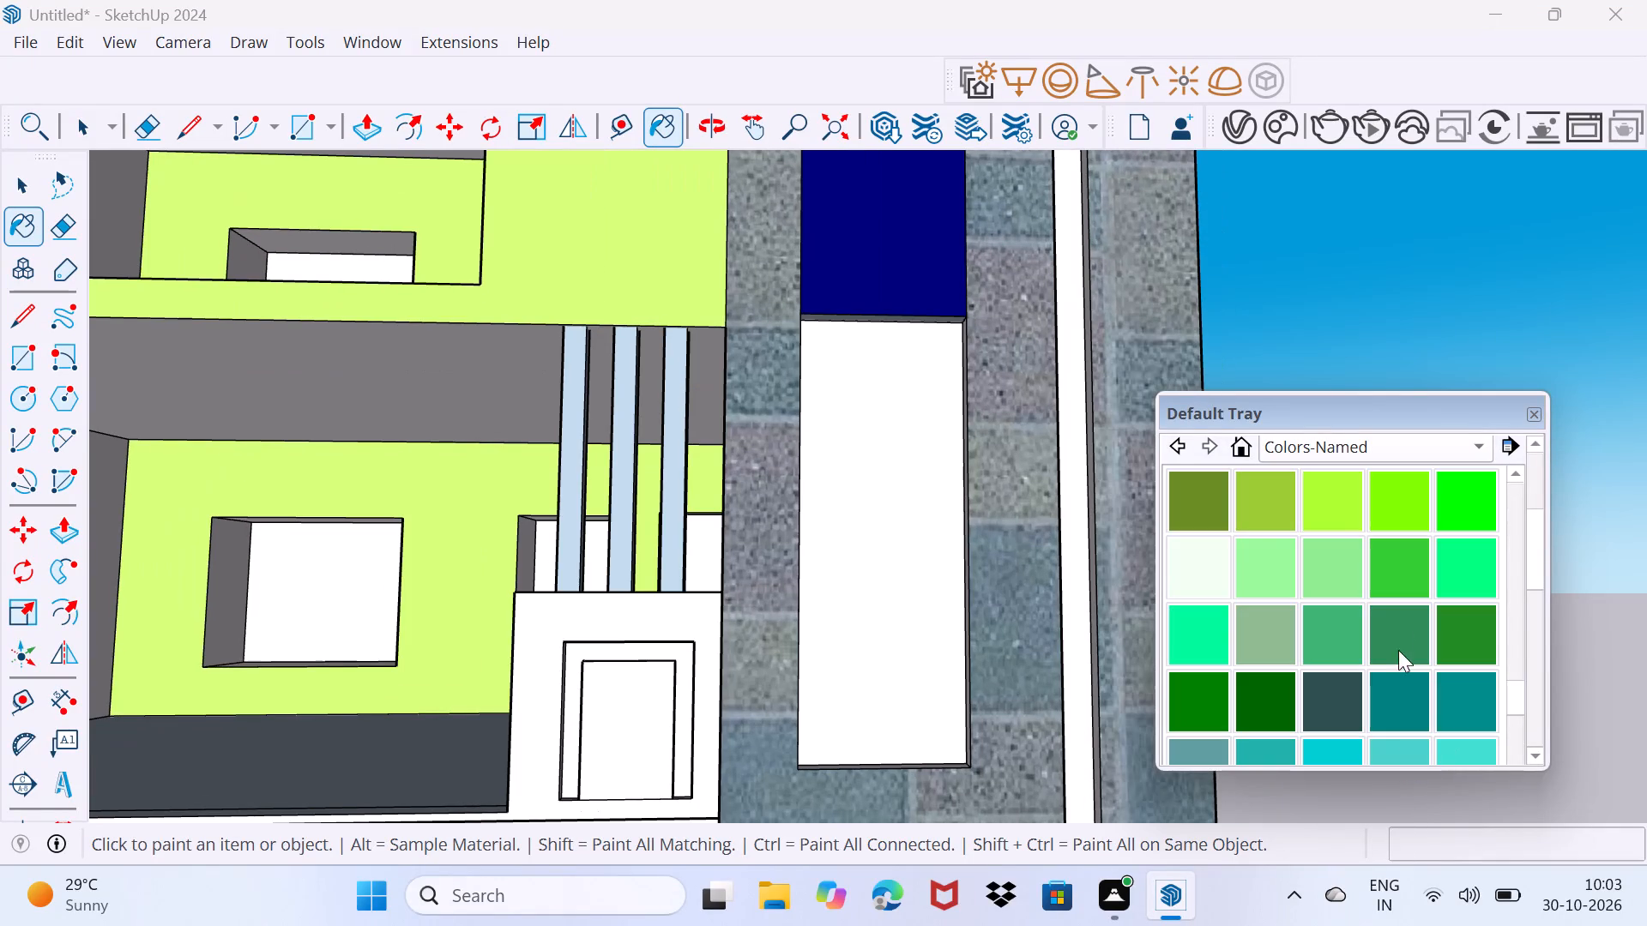
scroll(1398, 640, up, 1)
scroll(1397, 628, down, 7)
scroll(1397, 628, up, 11)
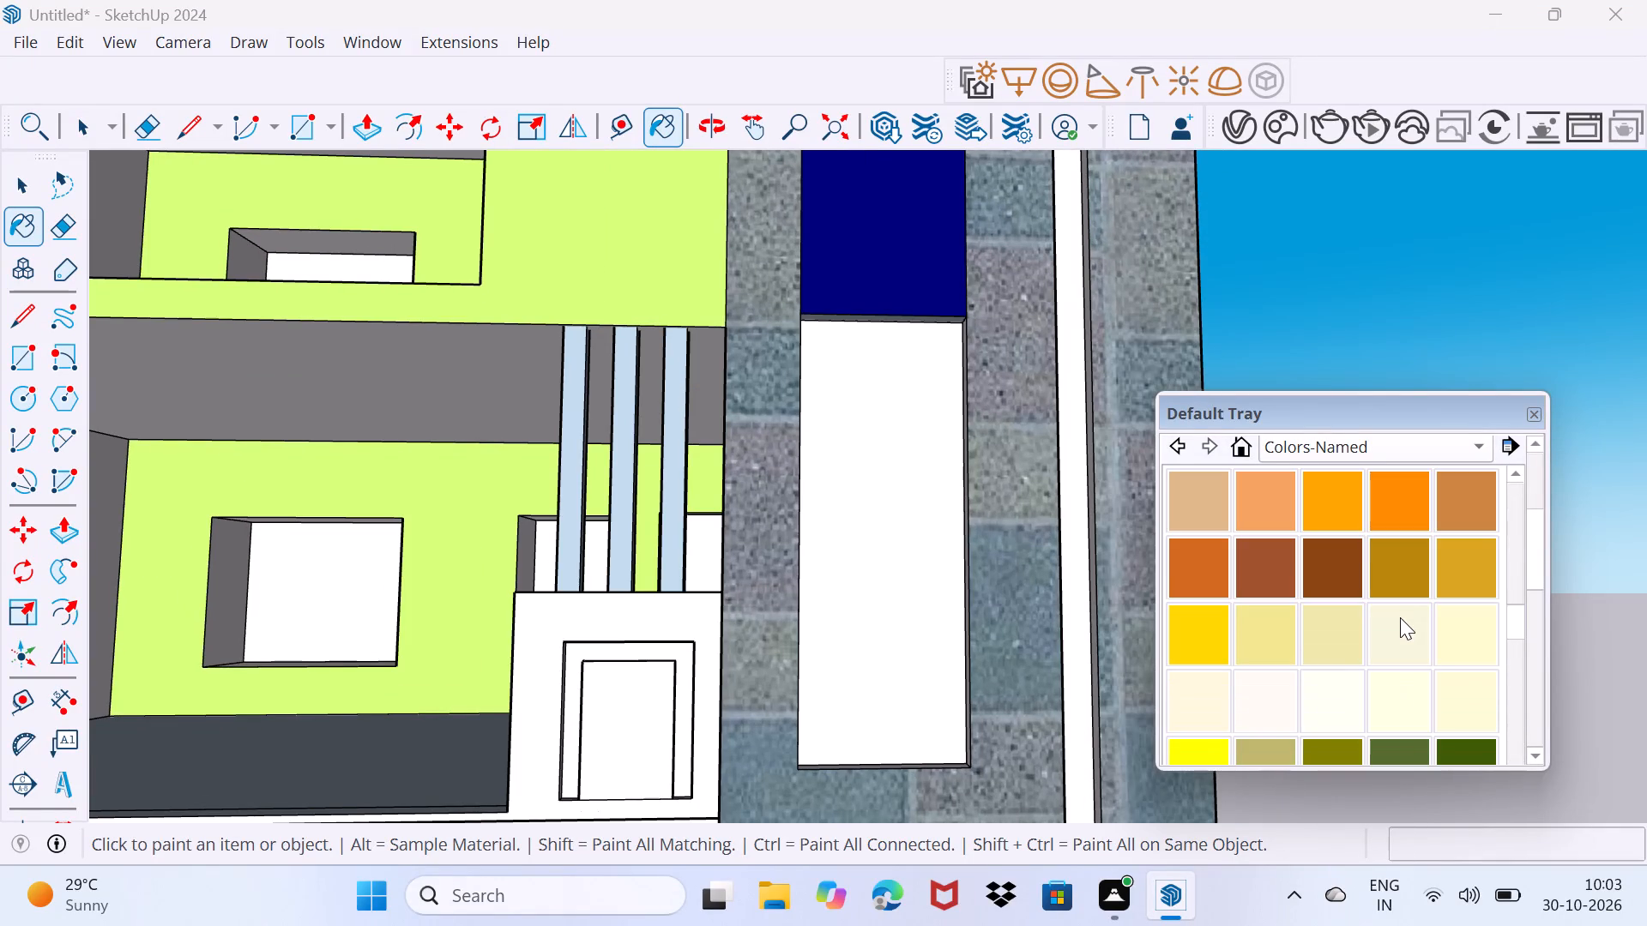
click(1352, 581)
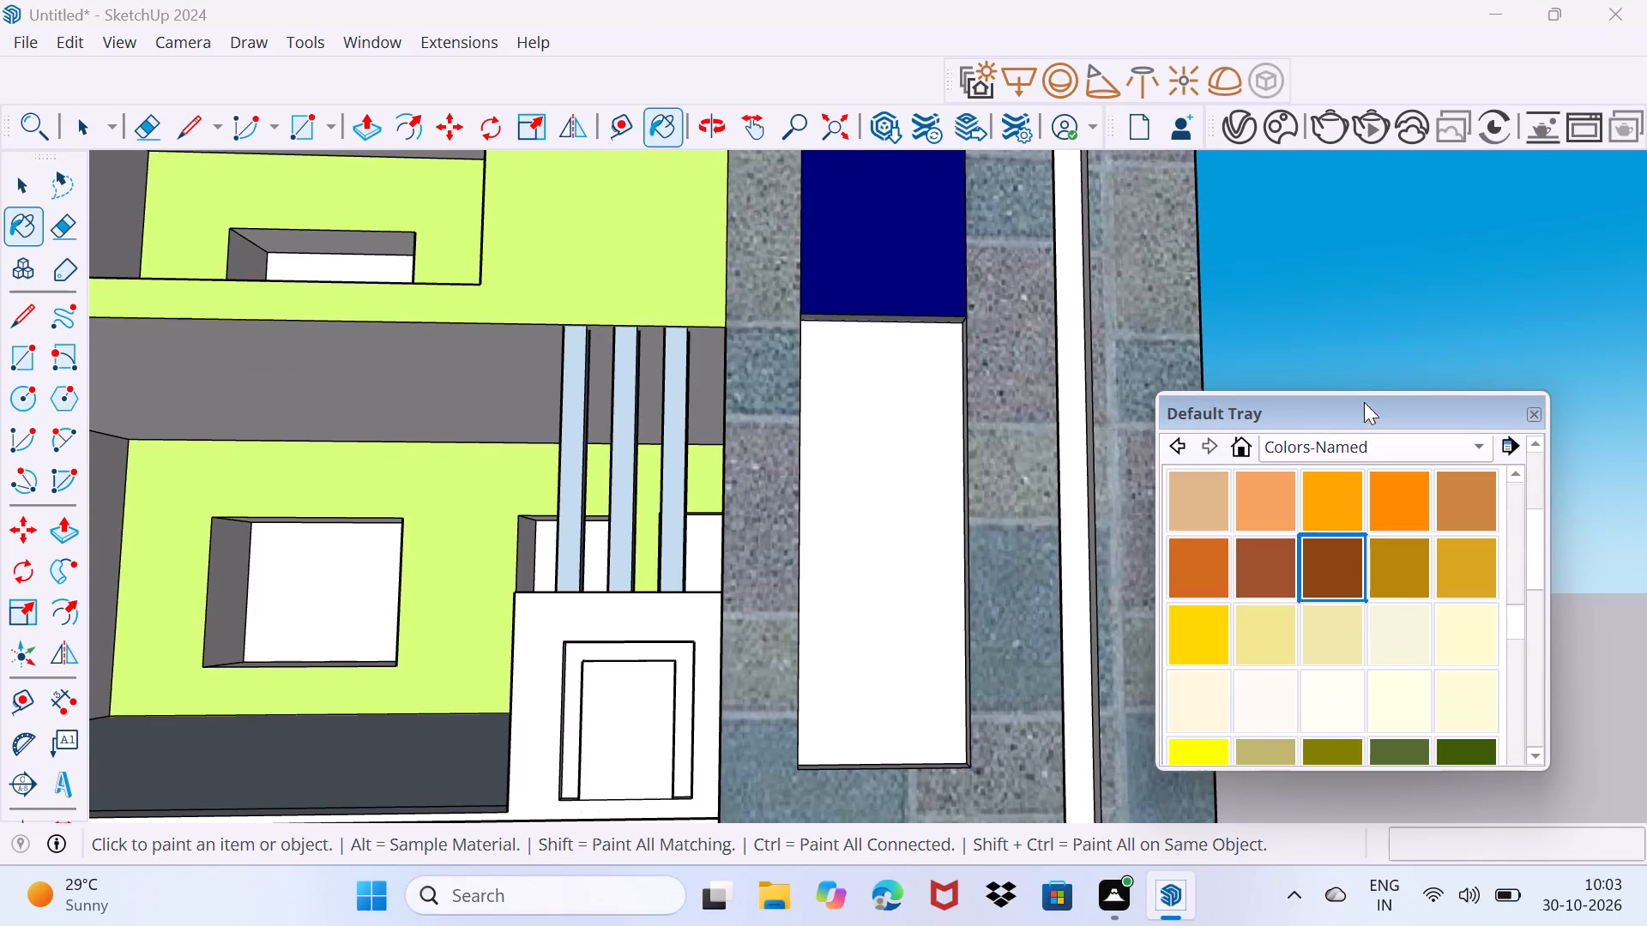
drag(1372, 384, 1368, 393)
drag(1363, 412, 1267, 676)
scroll(564, 523, up, 4)
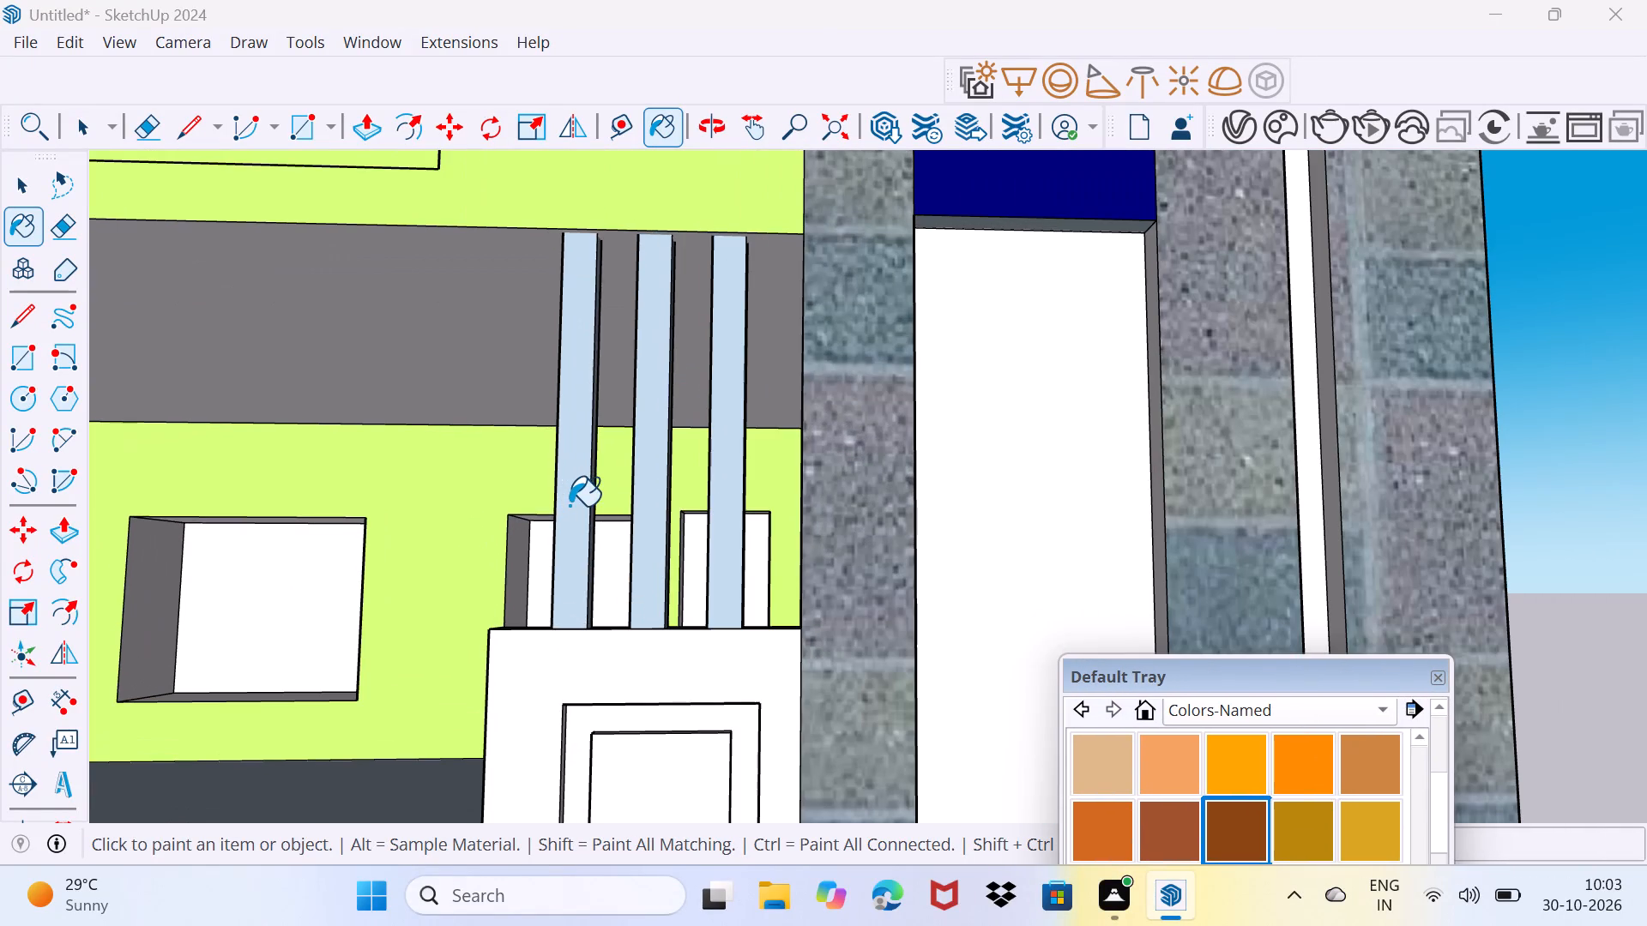
click(570, 506)
click(648, 495)
click(725, 484)
Paint the exposed side faces of the three vertical bars on one side with the same dark brown.
scroll(724, 479, up, 3)
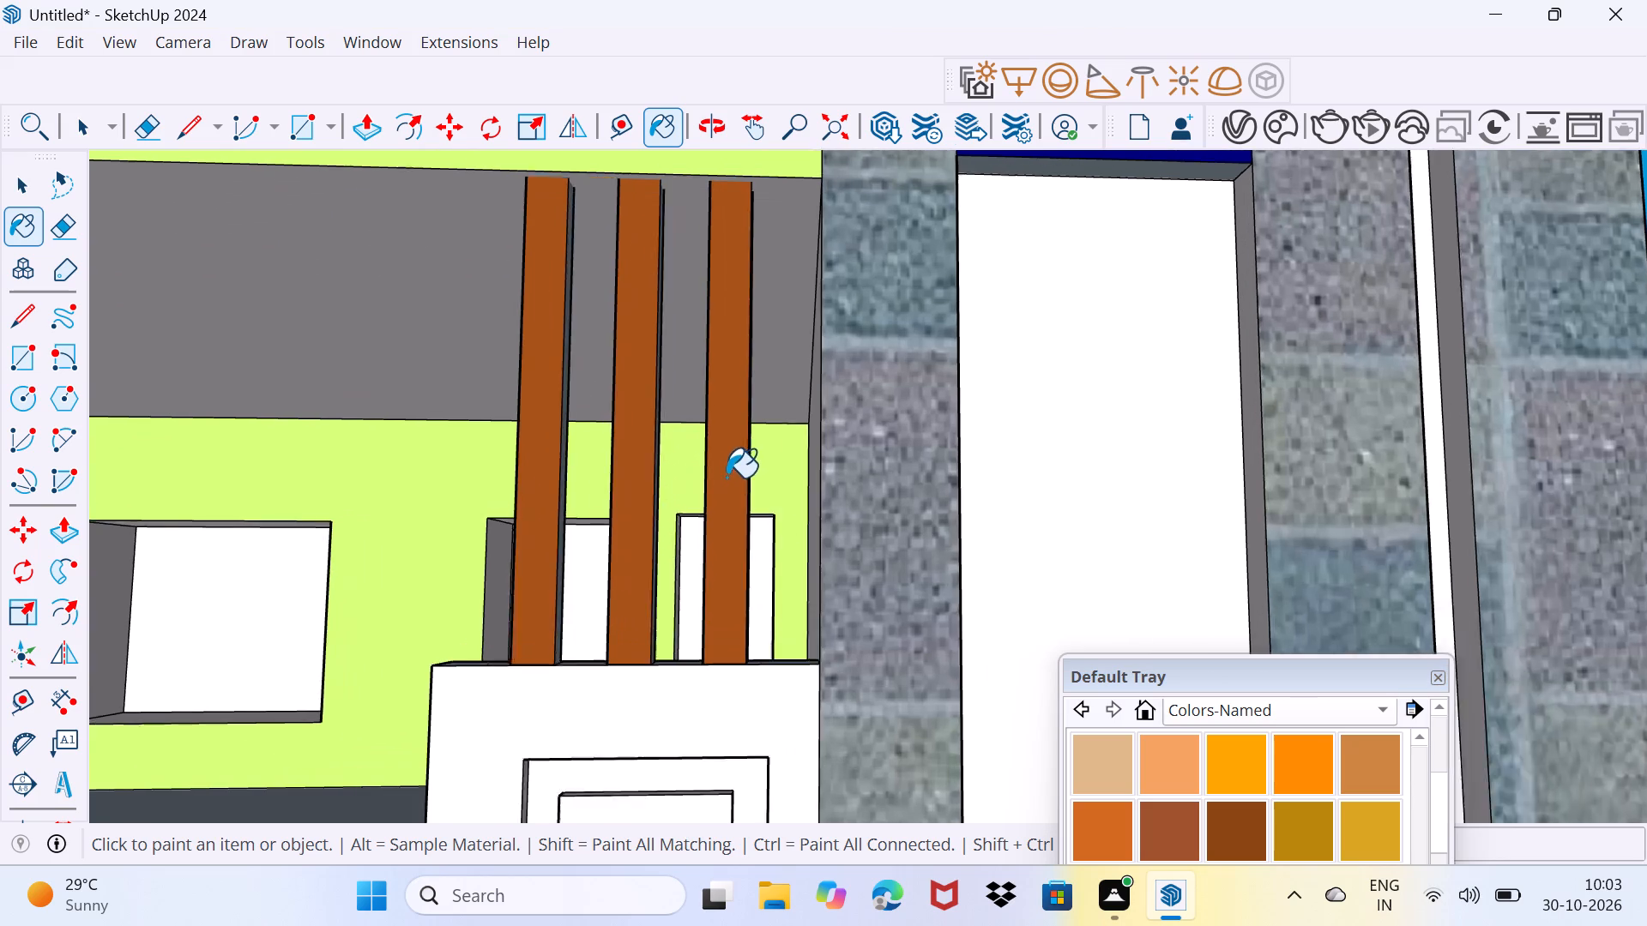
middle_drag(756, 474, 419, 568)
scroll(839, 568, up, 3)
click(800, 572)
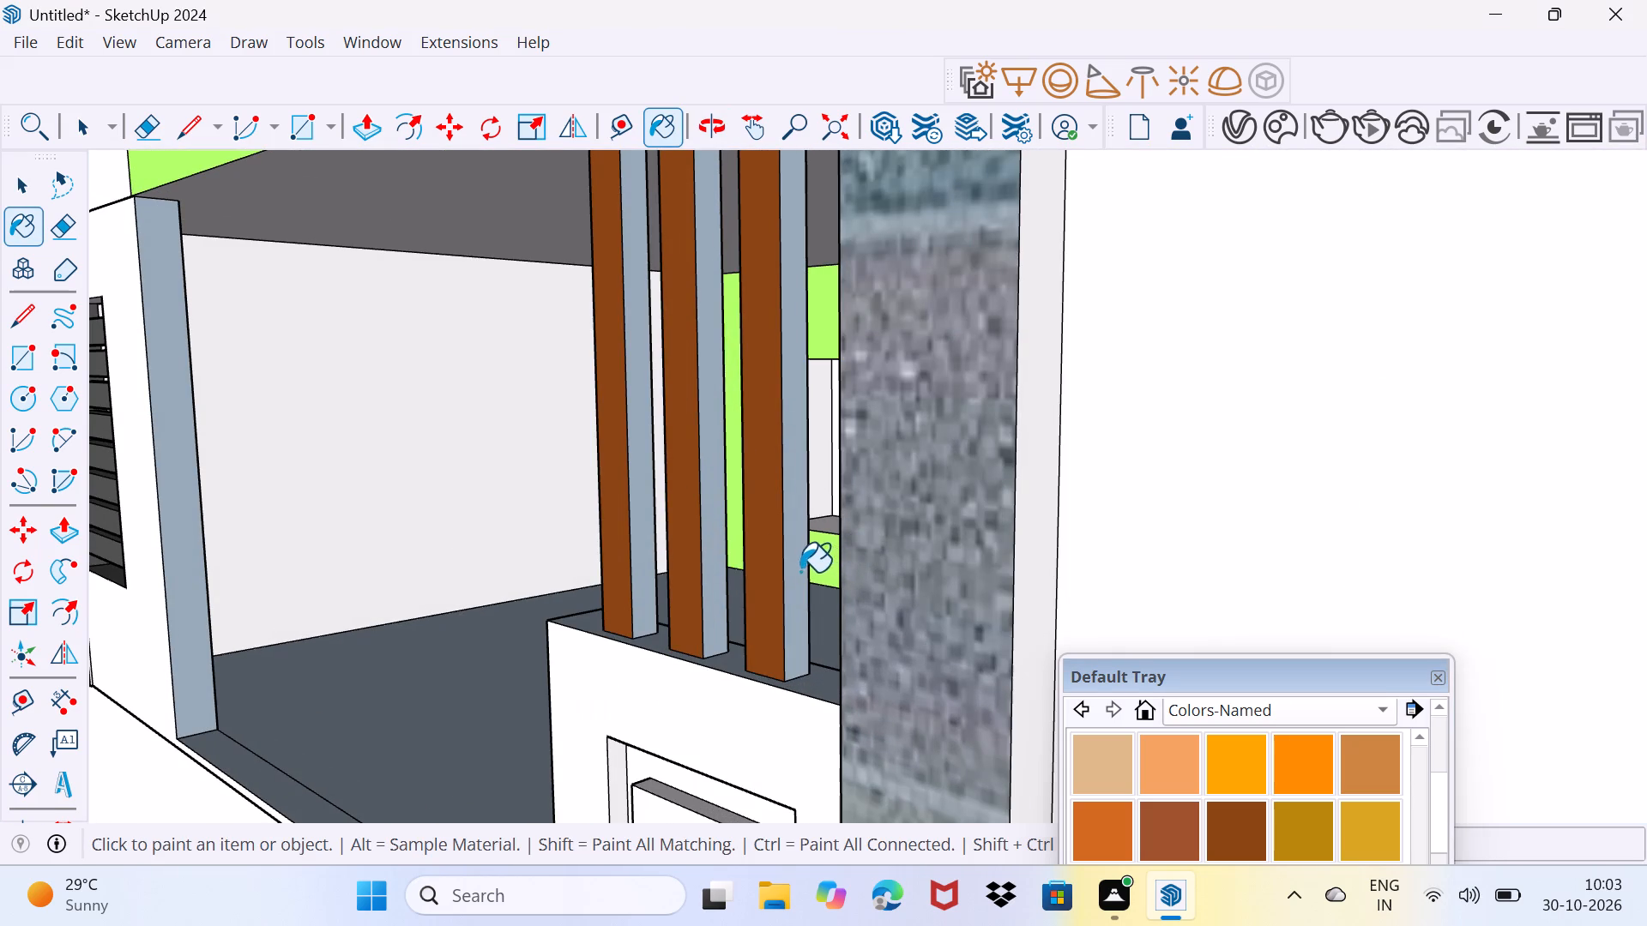
click(714, 565)
click(642, 535)
Paint the remaining inner and opposite side faces of the three vertical bars with the same dark brown.
middle_drag(602, 557, 648, 567)
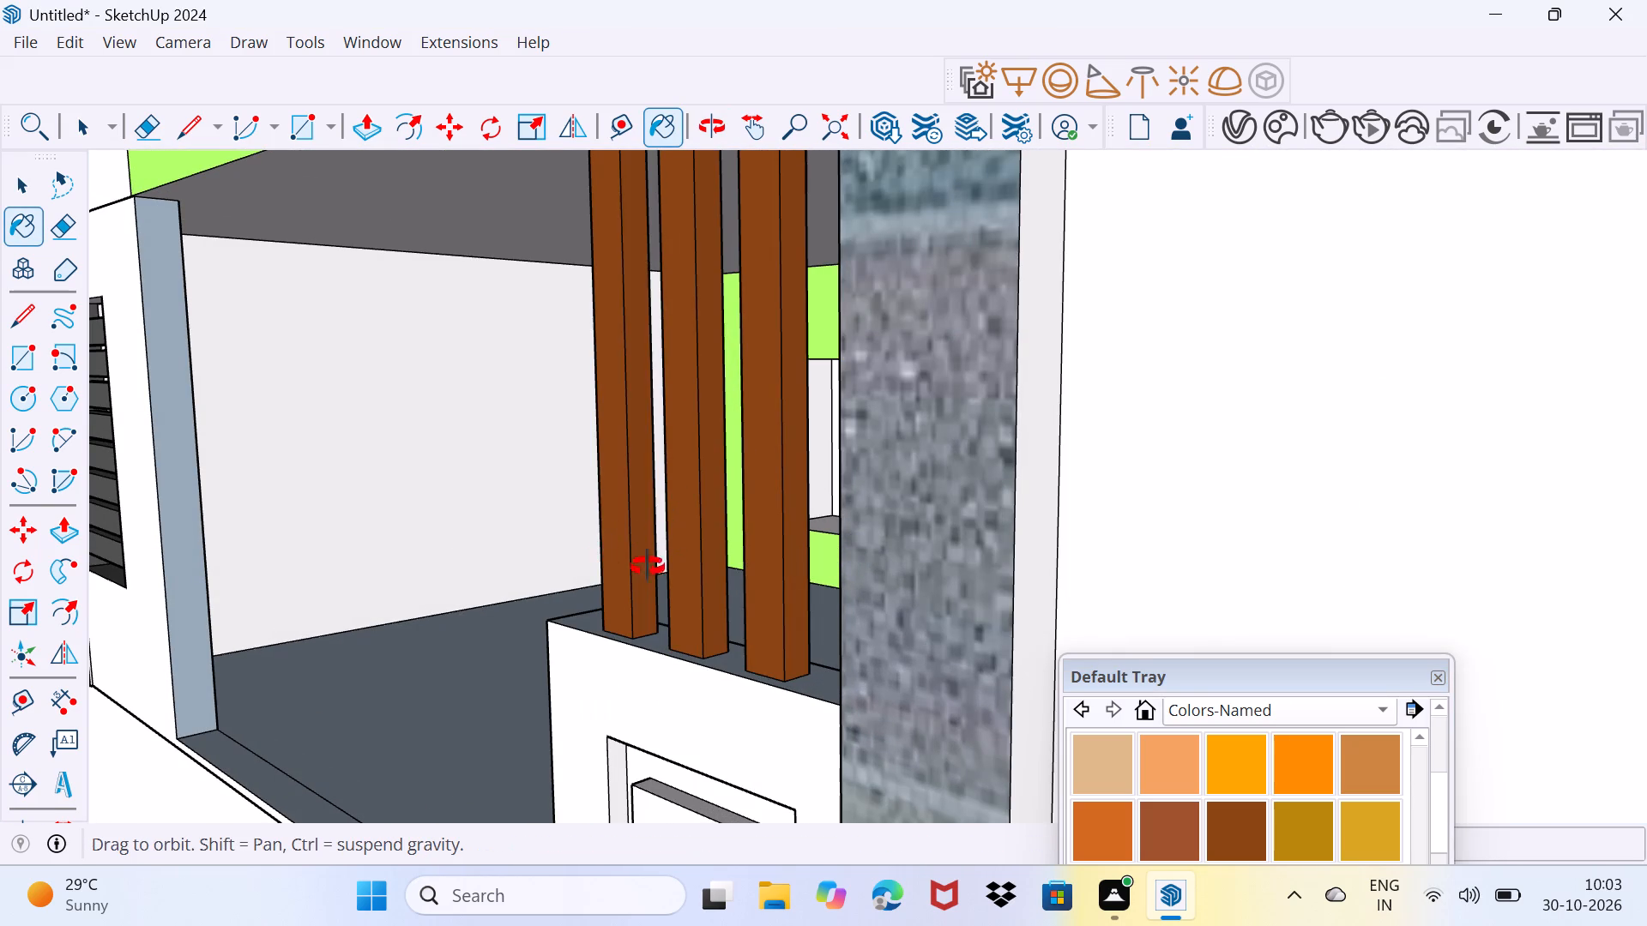
middle_drag(648, 567, 1482, 663)
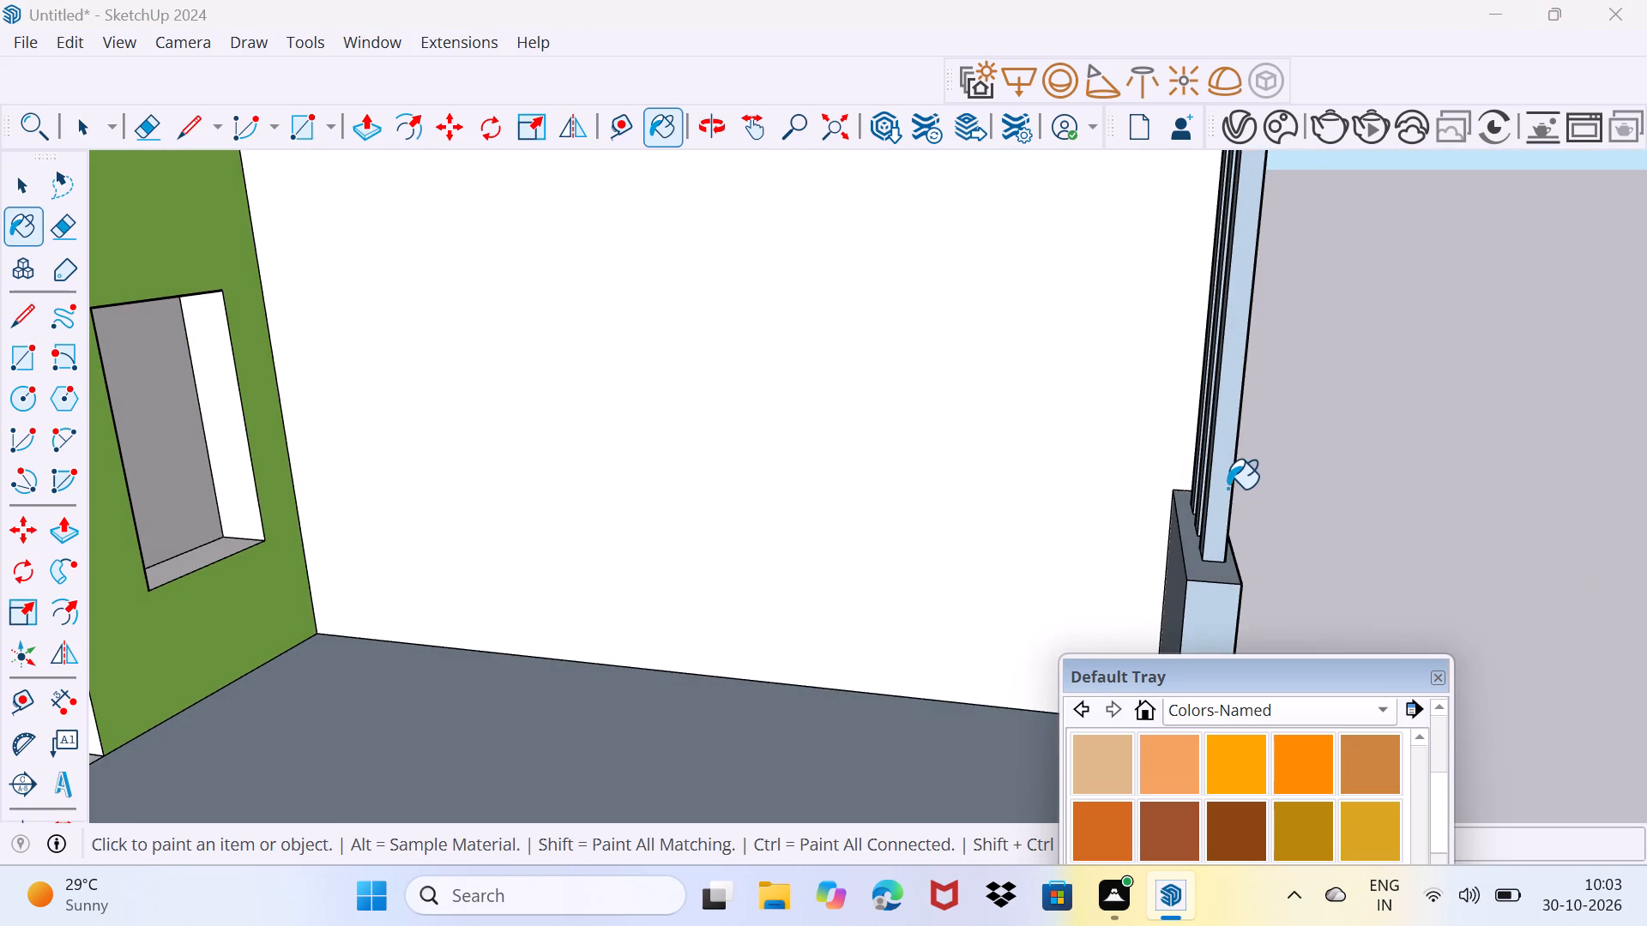
click(1228, 489)
scroll(1215, 489, up, 3)
middle_drag(1184, 503, 1534, 498)
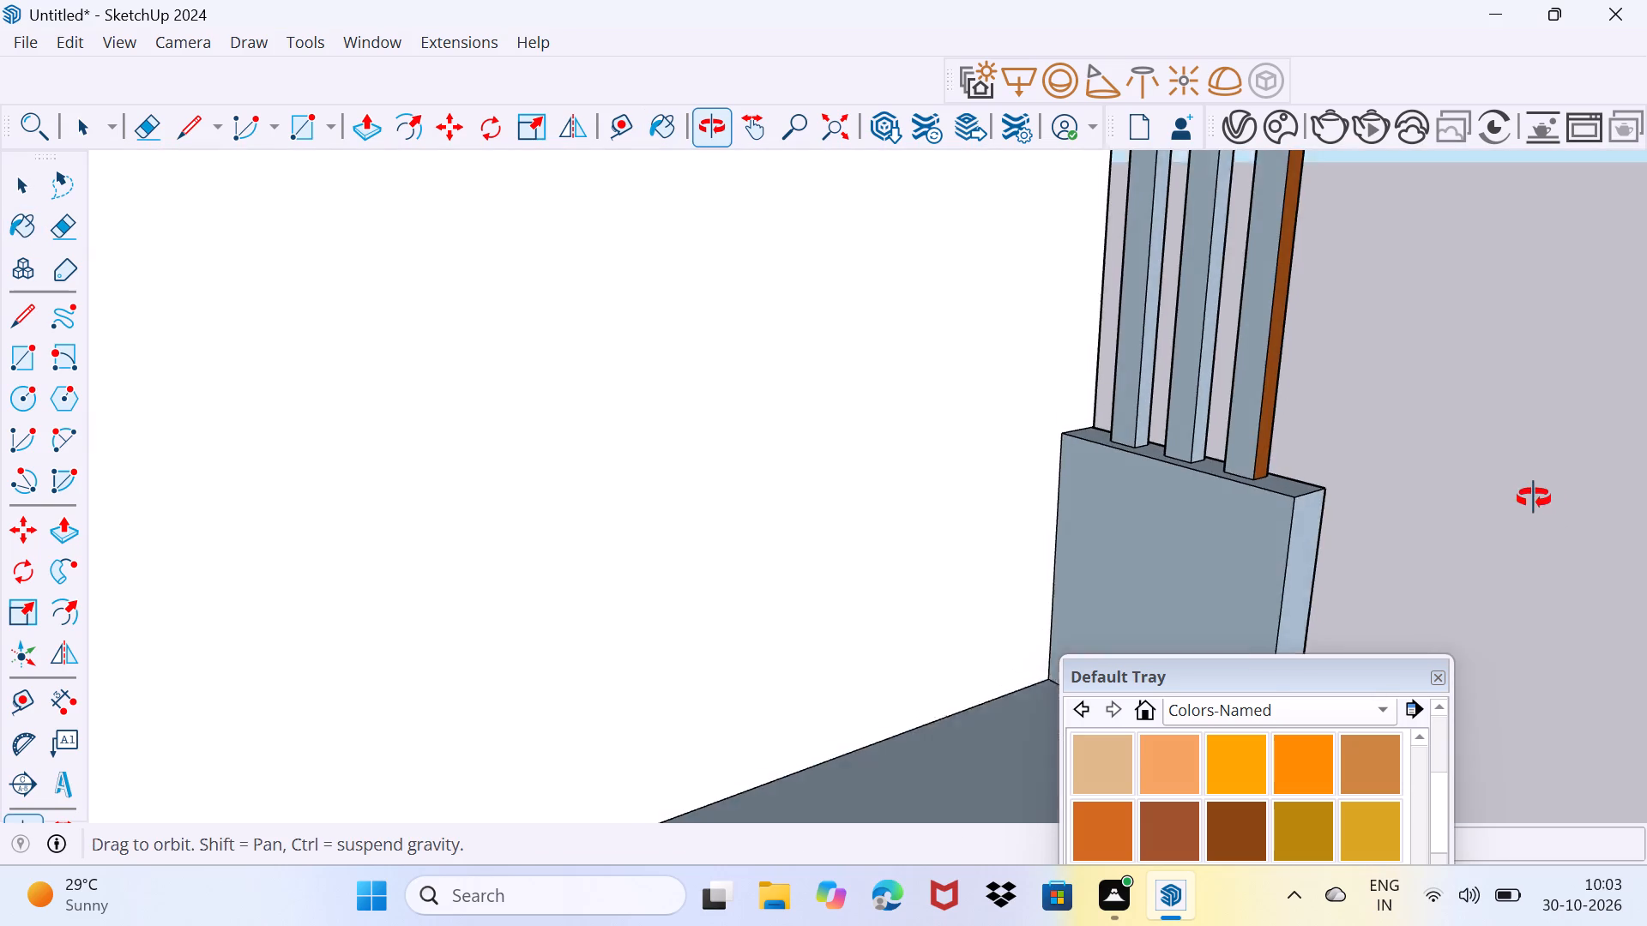
middle_drag(1534, 498, 1524, 495)
scroll(1304, 445, up, 3)
click(1249, 430)
click(1144, 415)
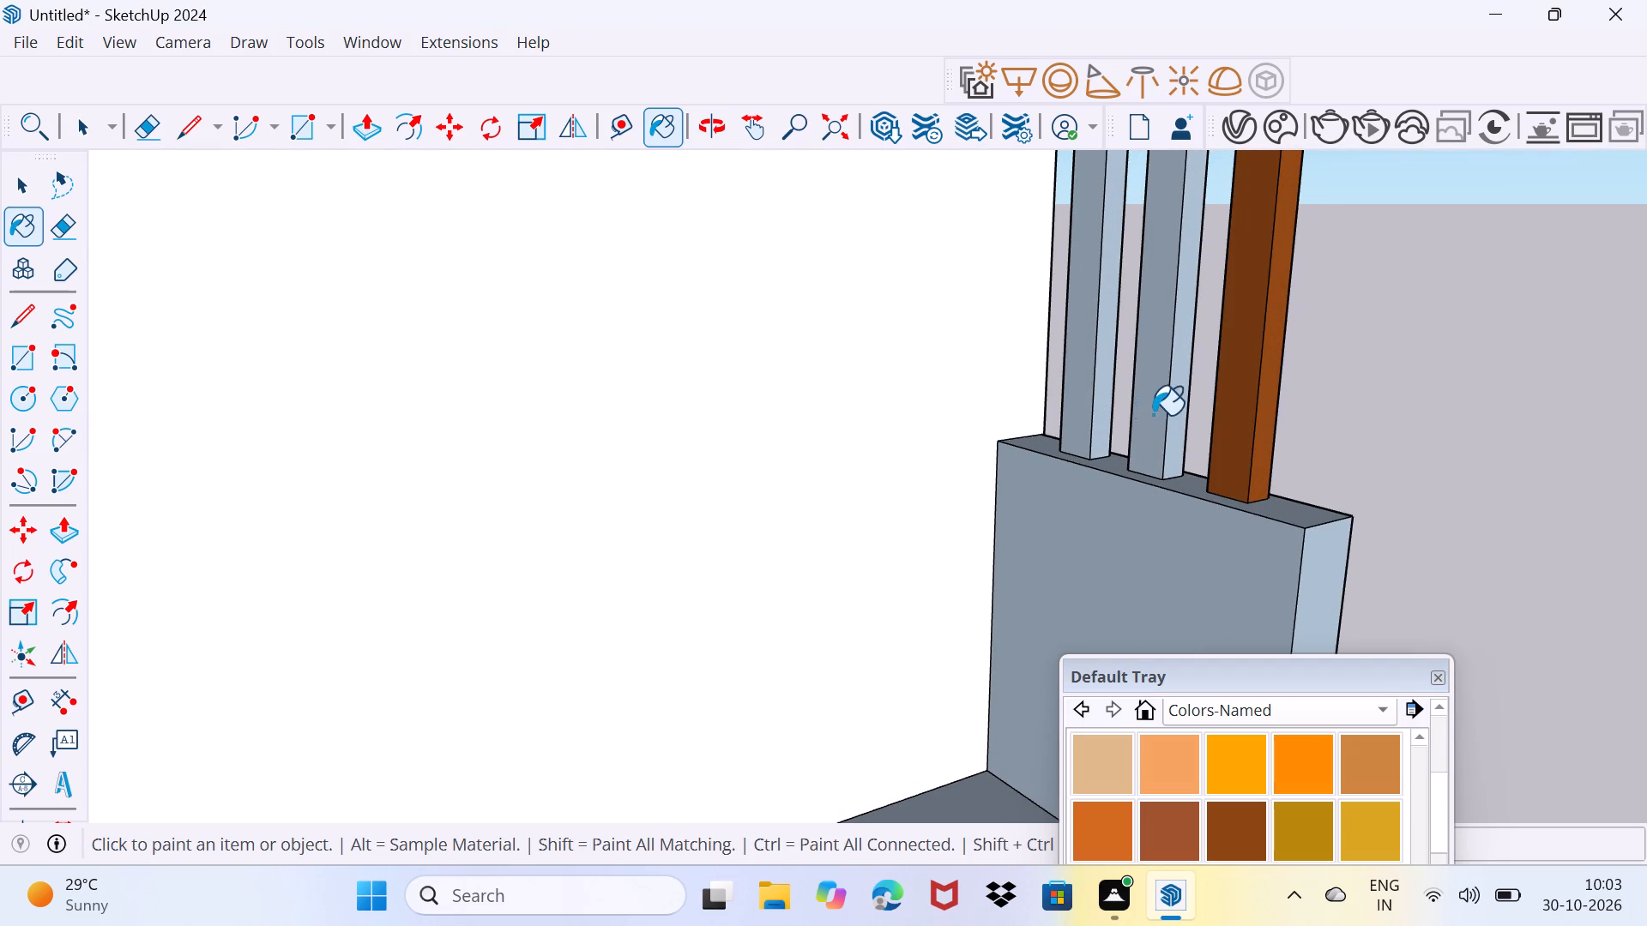
click(1179, 414)
click(1107, 411)
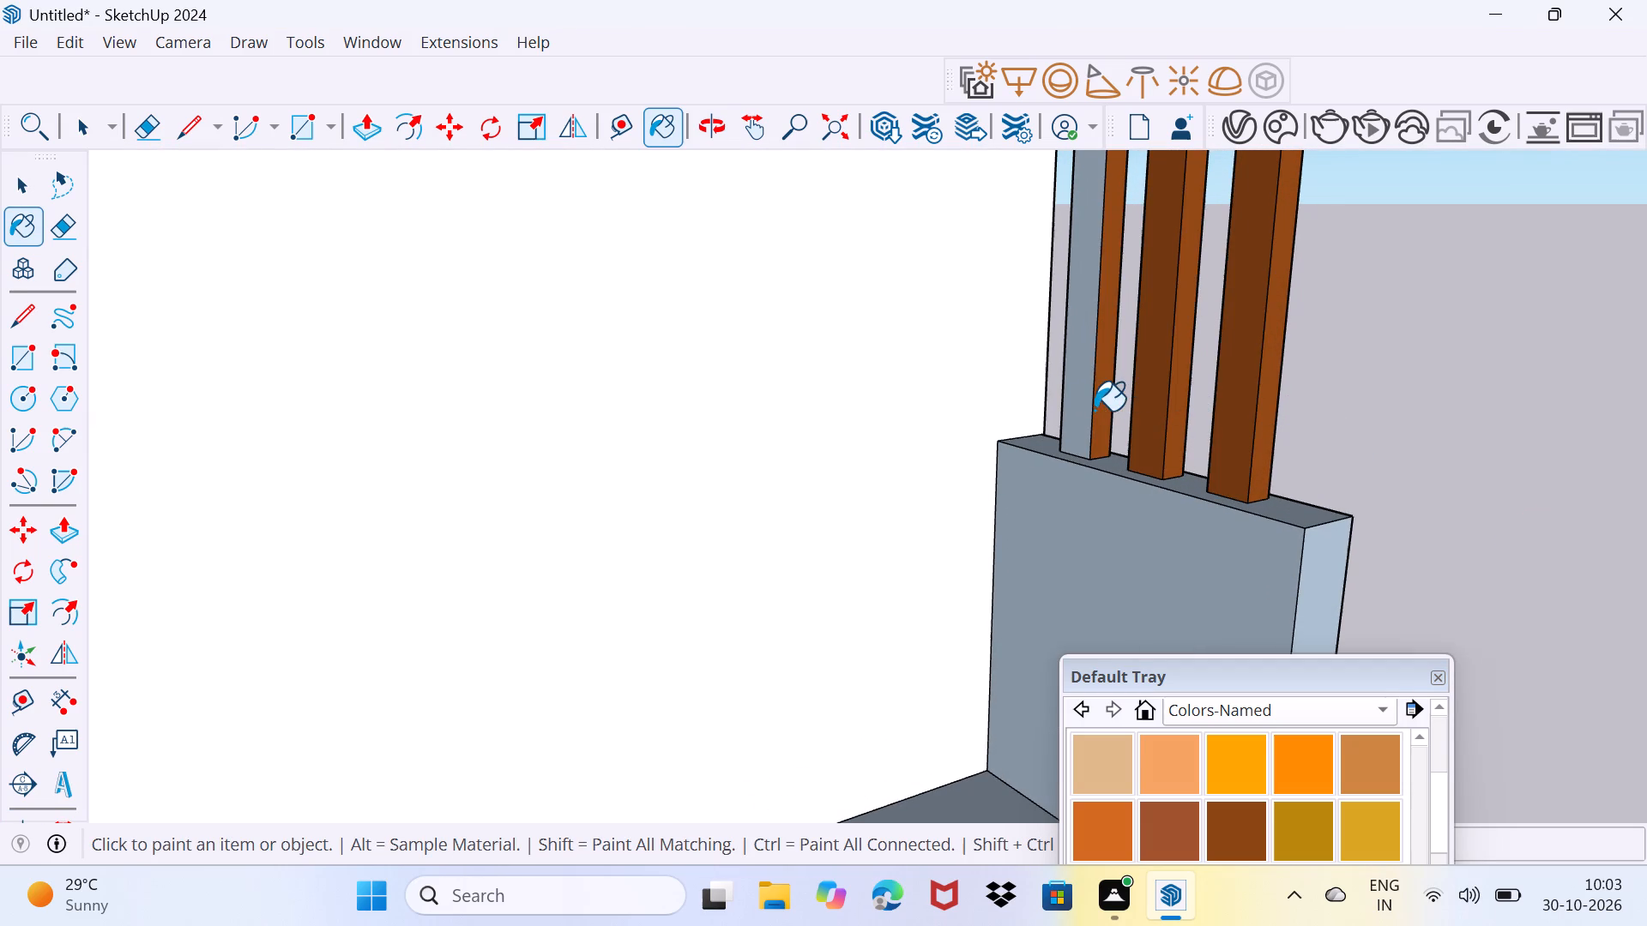
click(1087, 411)
middle_drag(1294, 414, 476, 502)
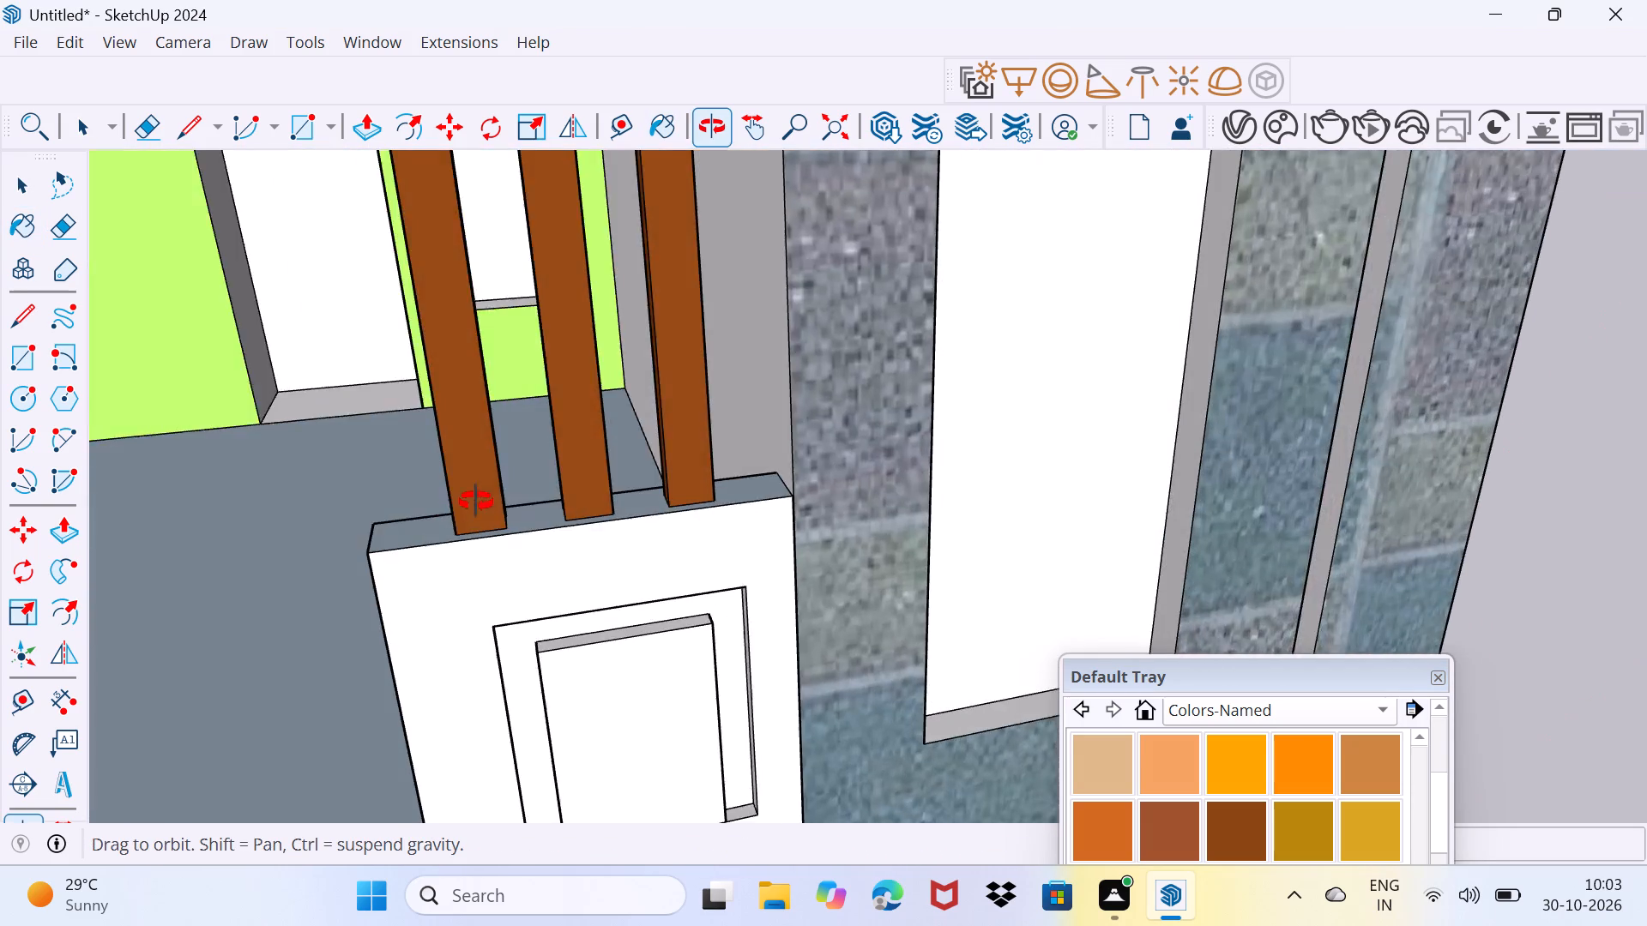
middle_drag(476, 502, 697, 486)
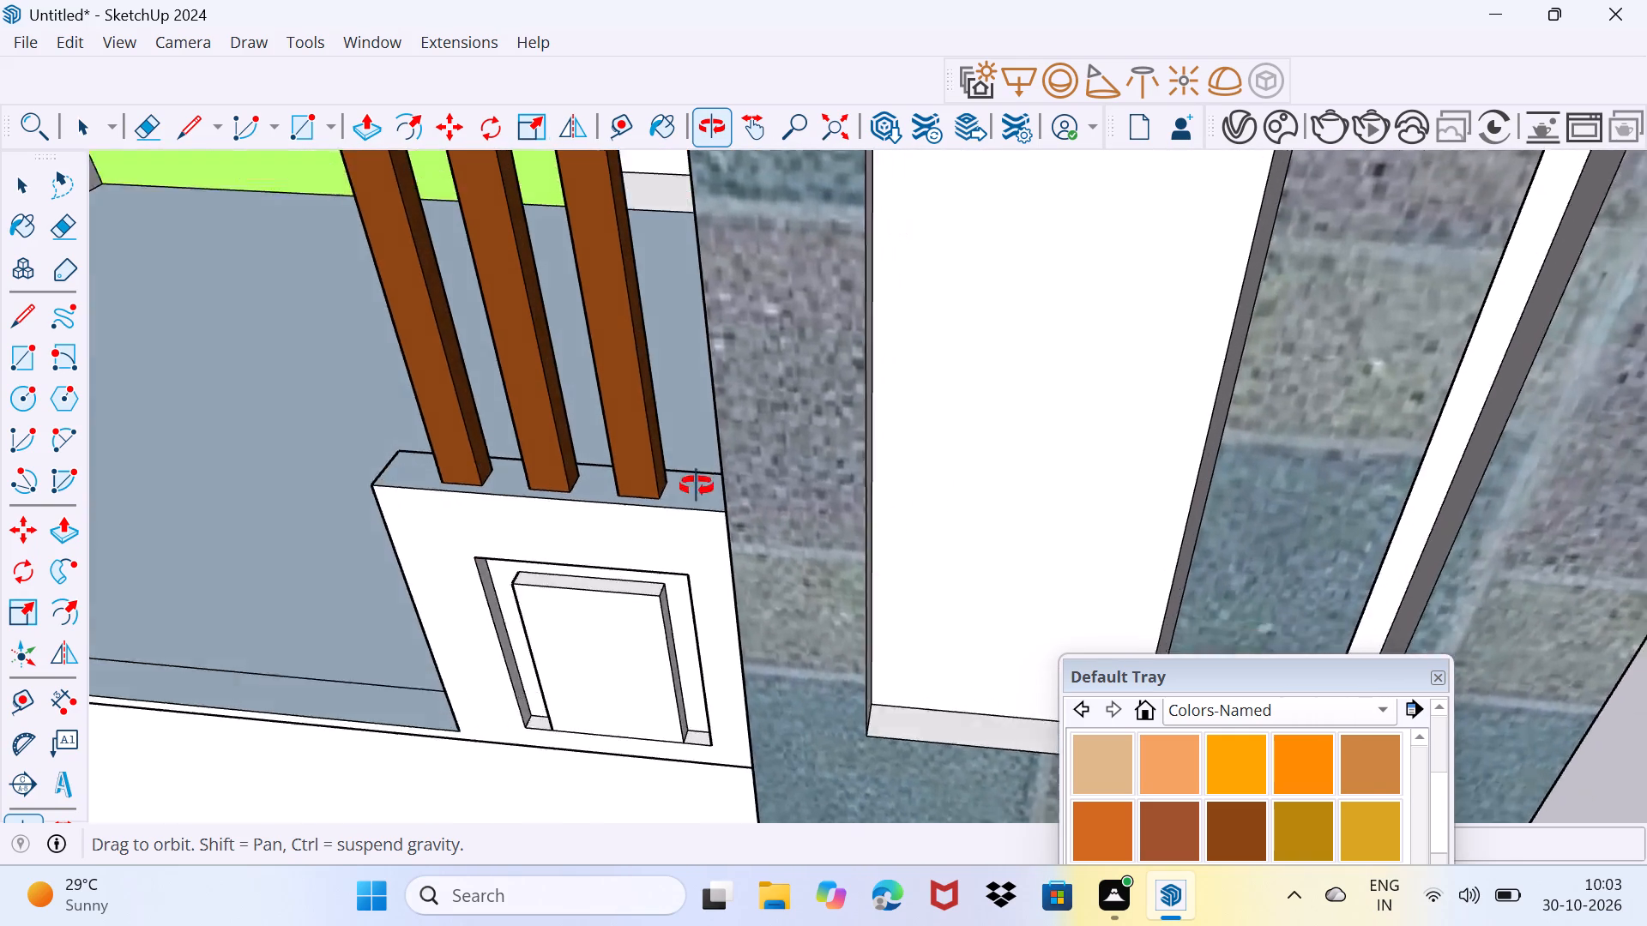
middle_drag(697, 486, 751, 468)
scroll(751, 468, down, 7)
key(space)
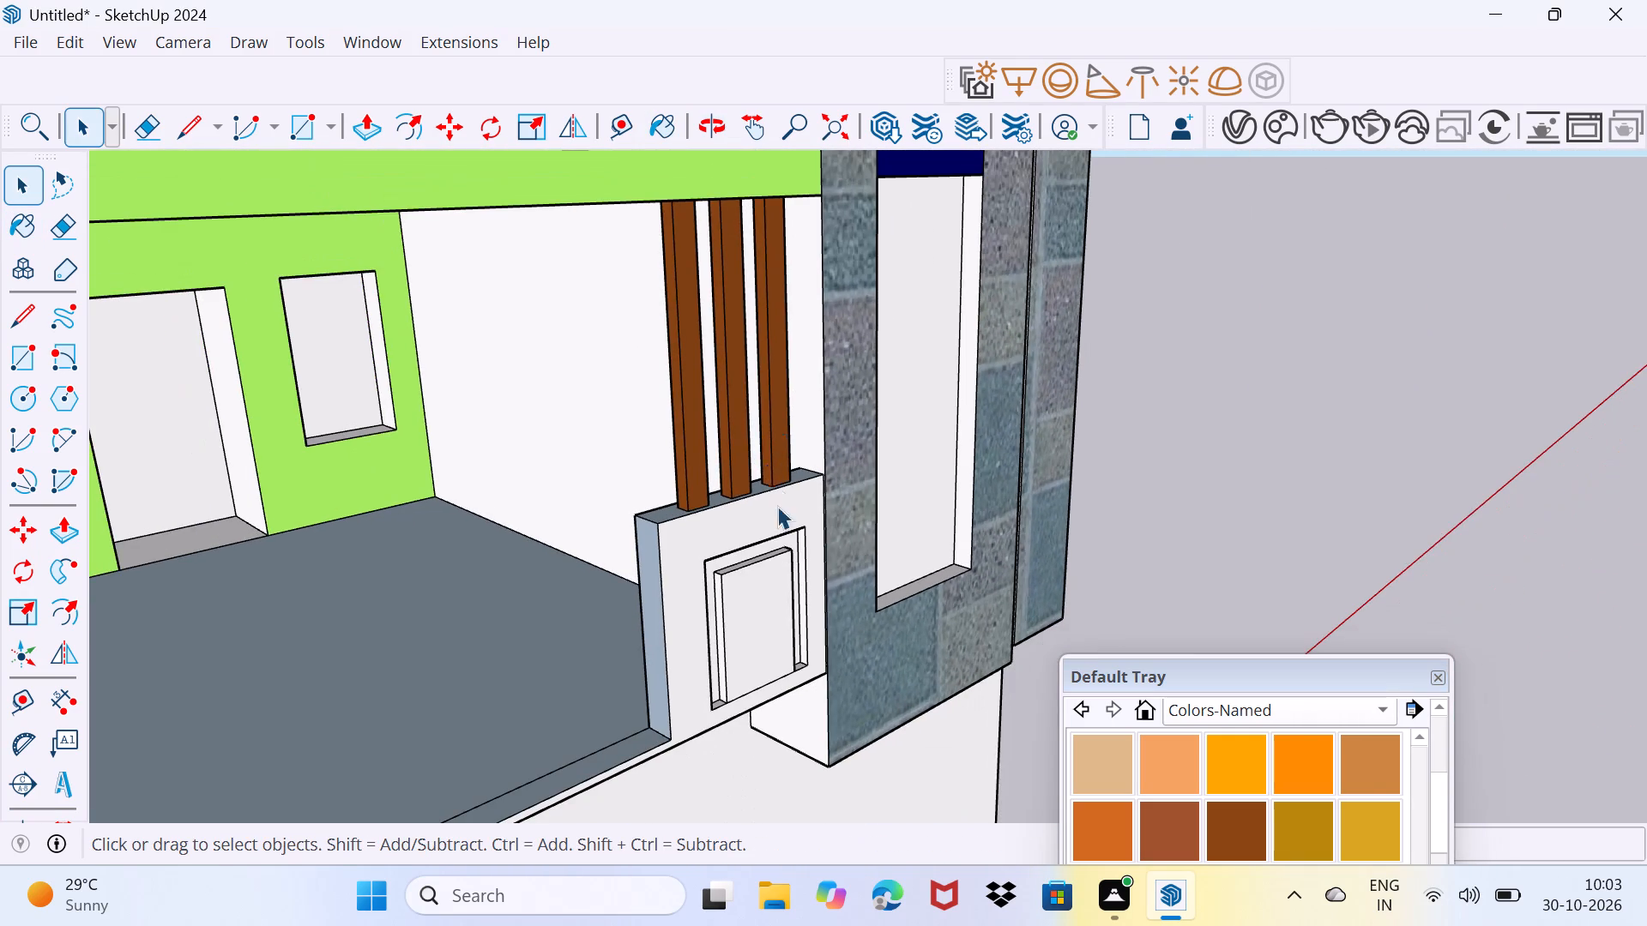
Paint the rectangular frame band on the low wall beneath the brown bars medium blue from the Colors-Named collection.
scroll(776, 508, down, 6)
middle_drag(766, 568, 564, 527)
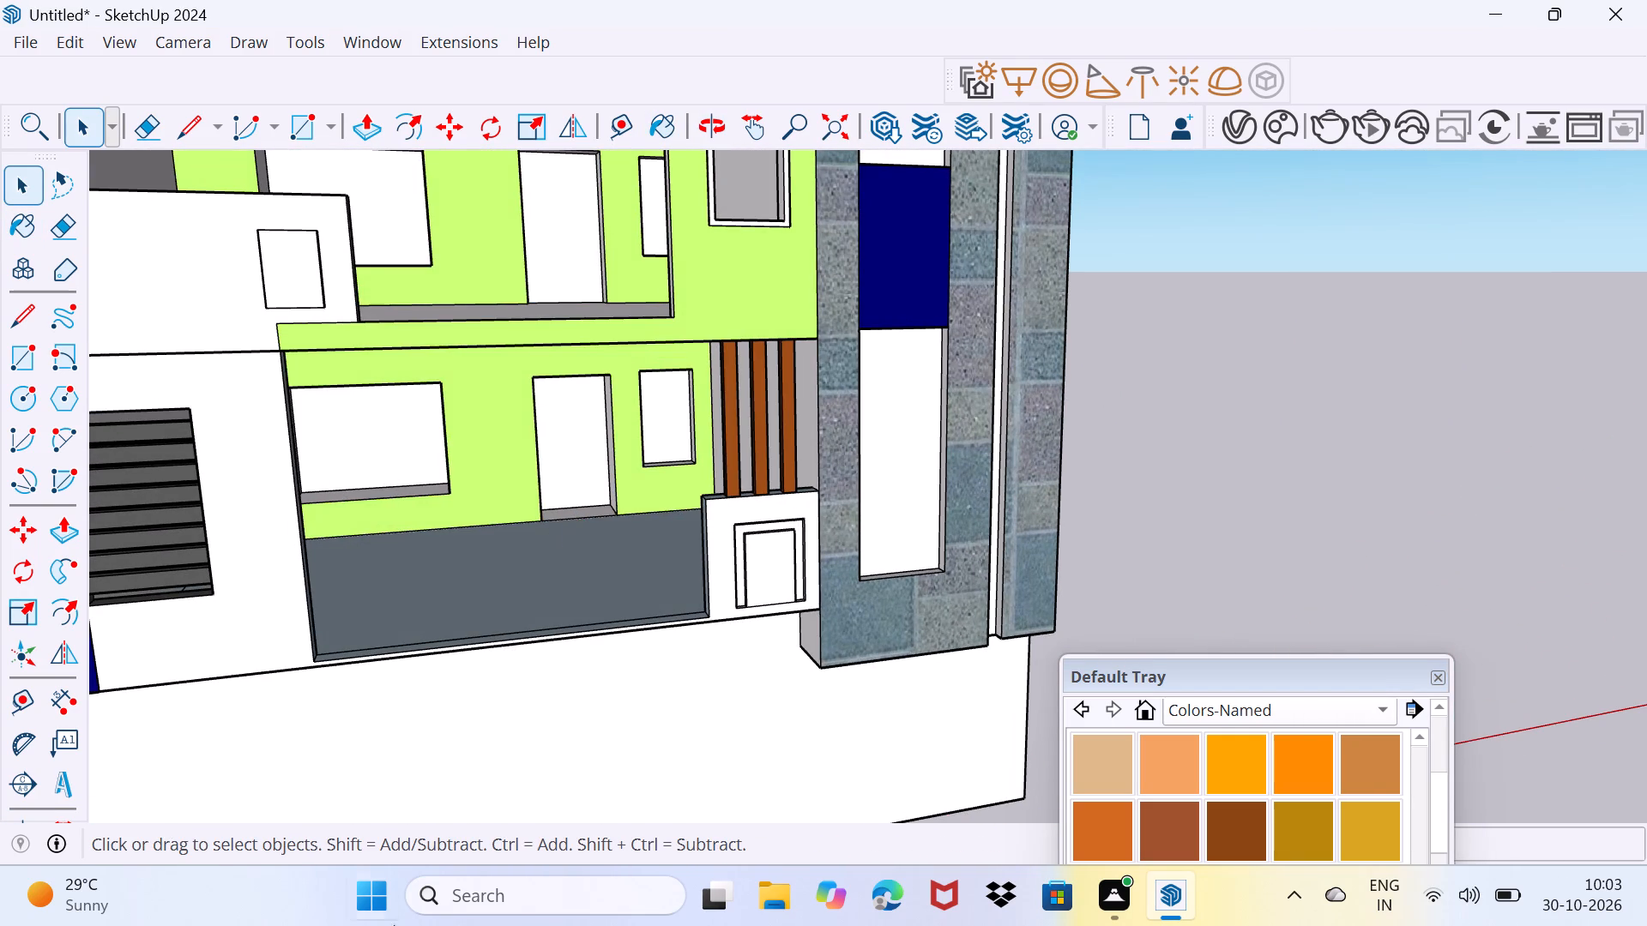
drag(1231, 697, 1297, 480)
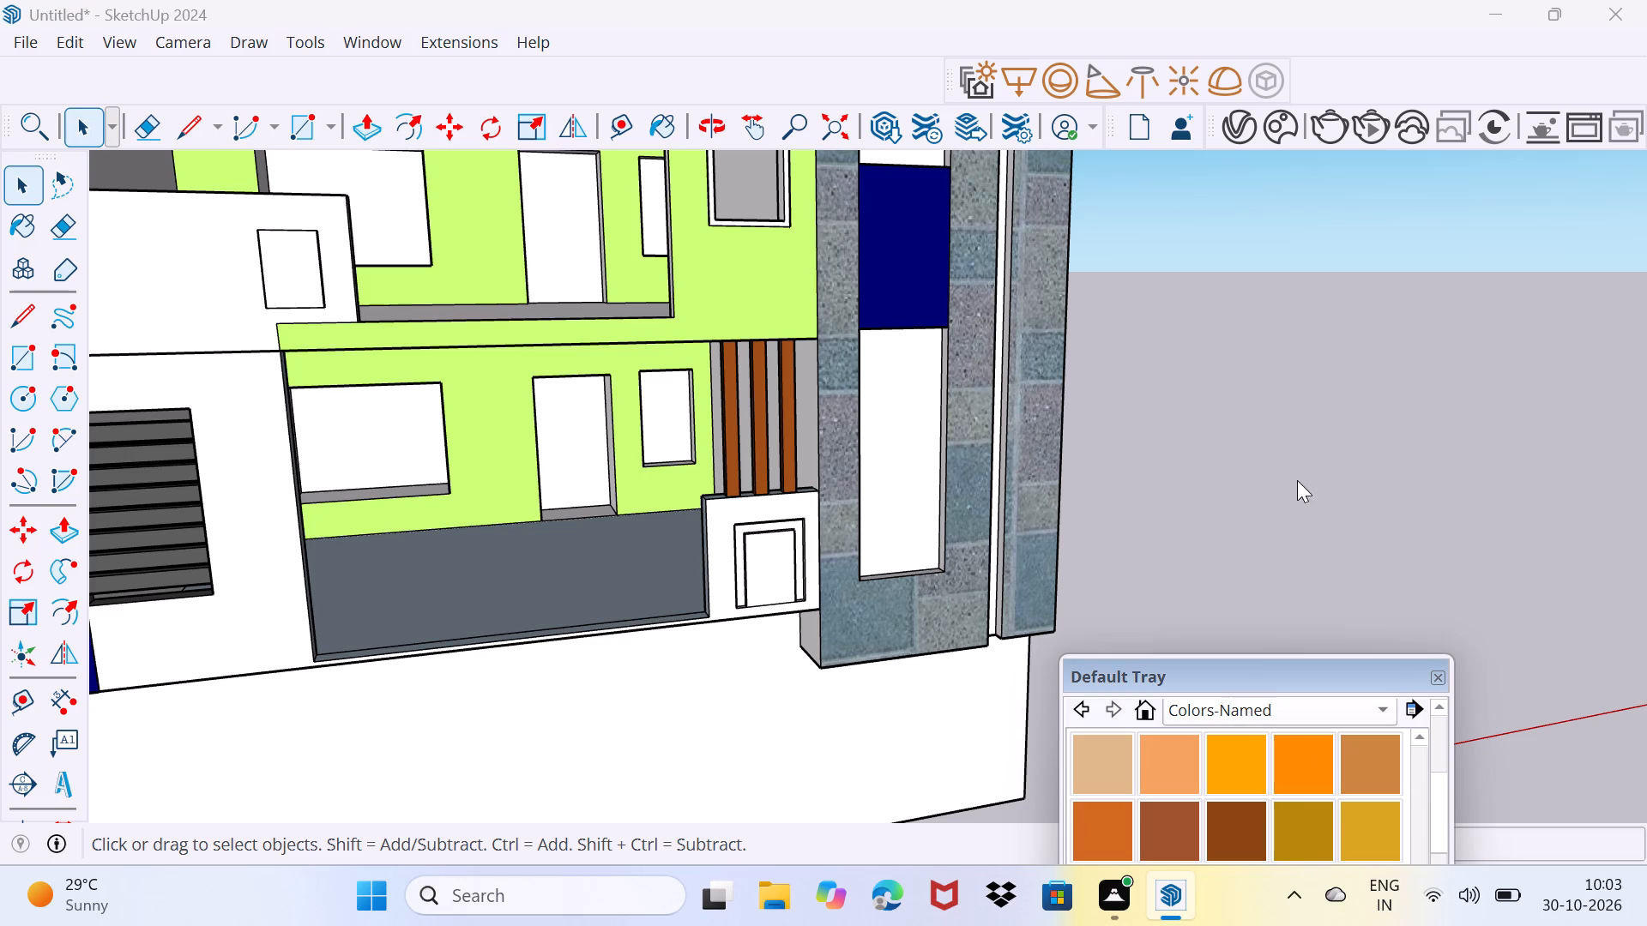
drag(1297, 480, 1308, 392)
drag(1270, 687, 1380, 274)
scroll(1380, 659, down, 4)
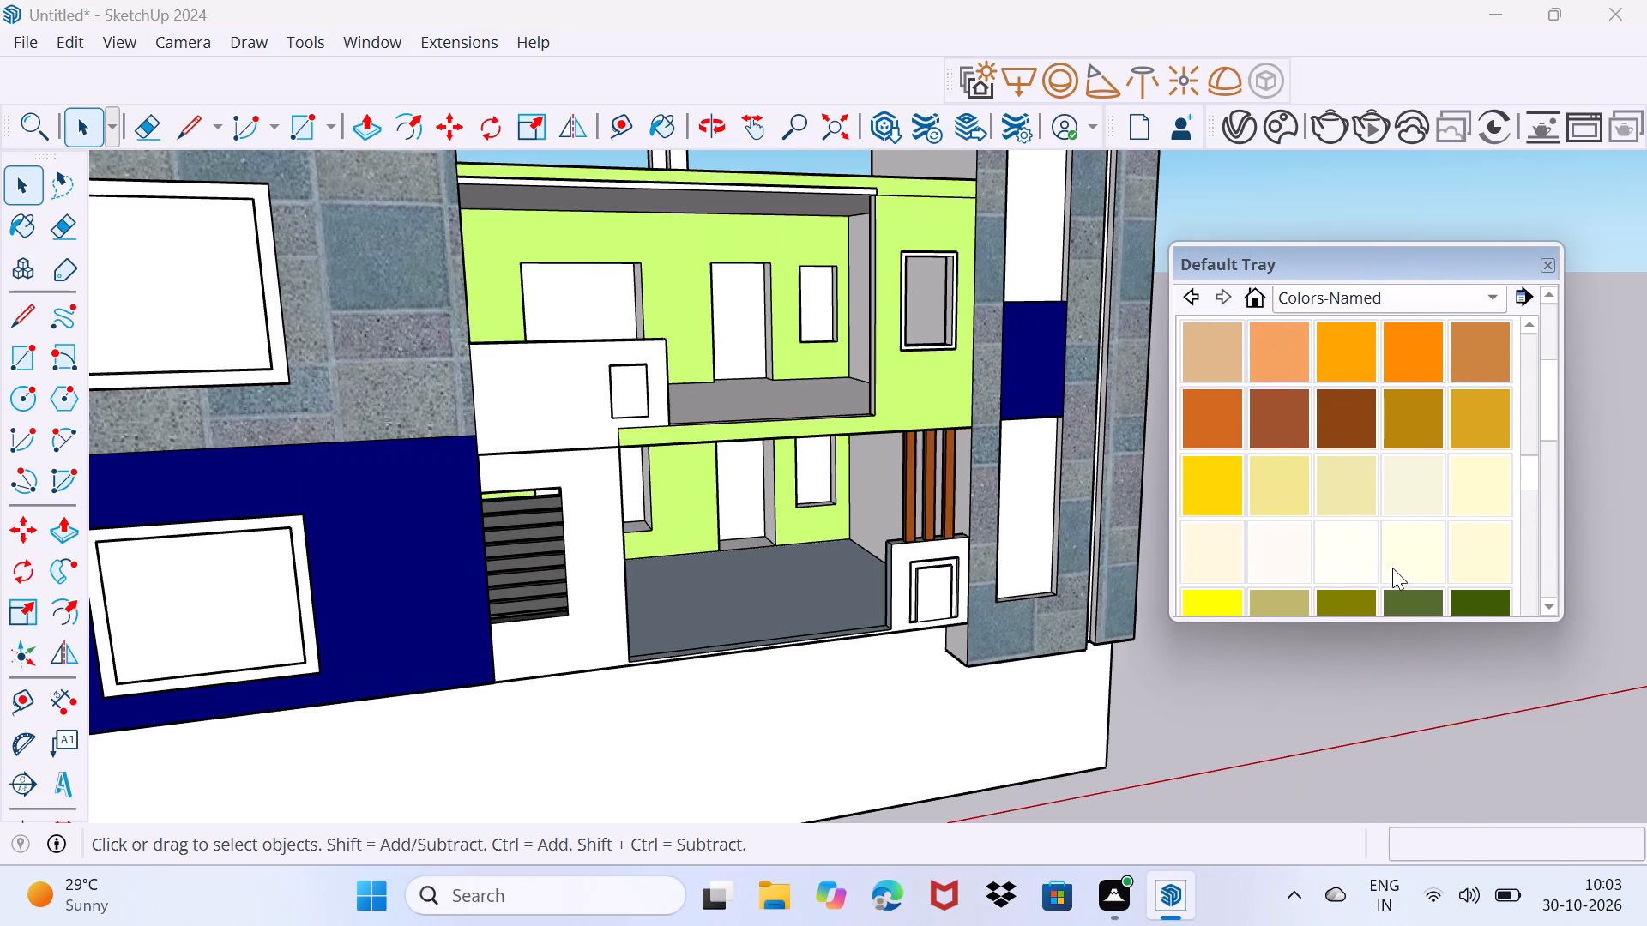
scroll(1380, 458, down, 13)
scroll(1385, 509, up, 1)
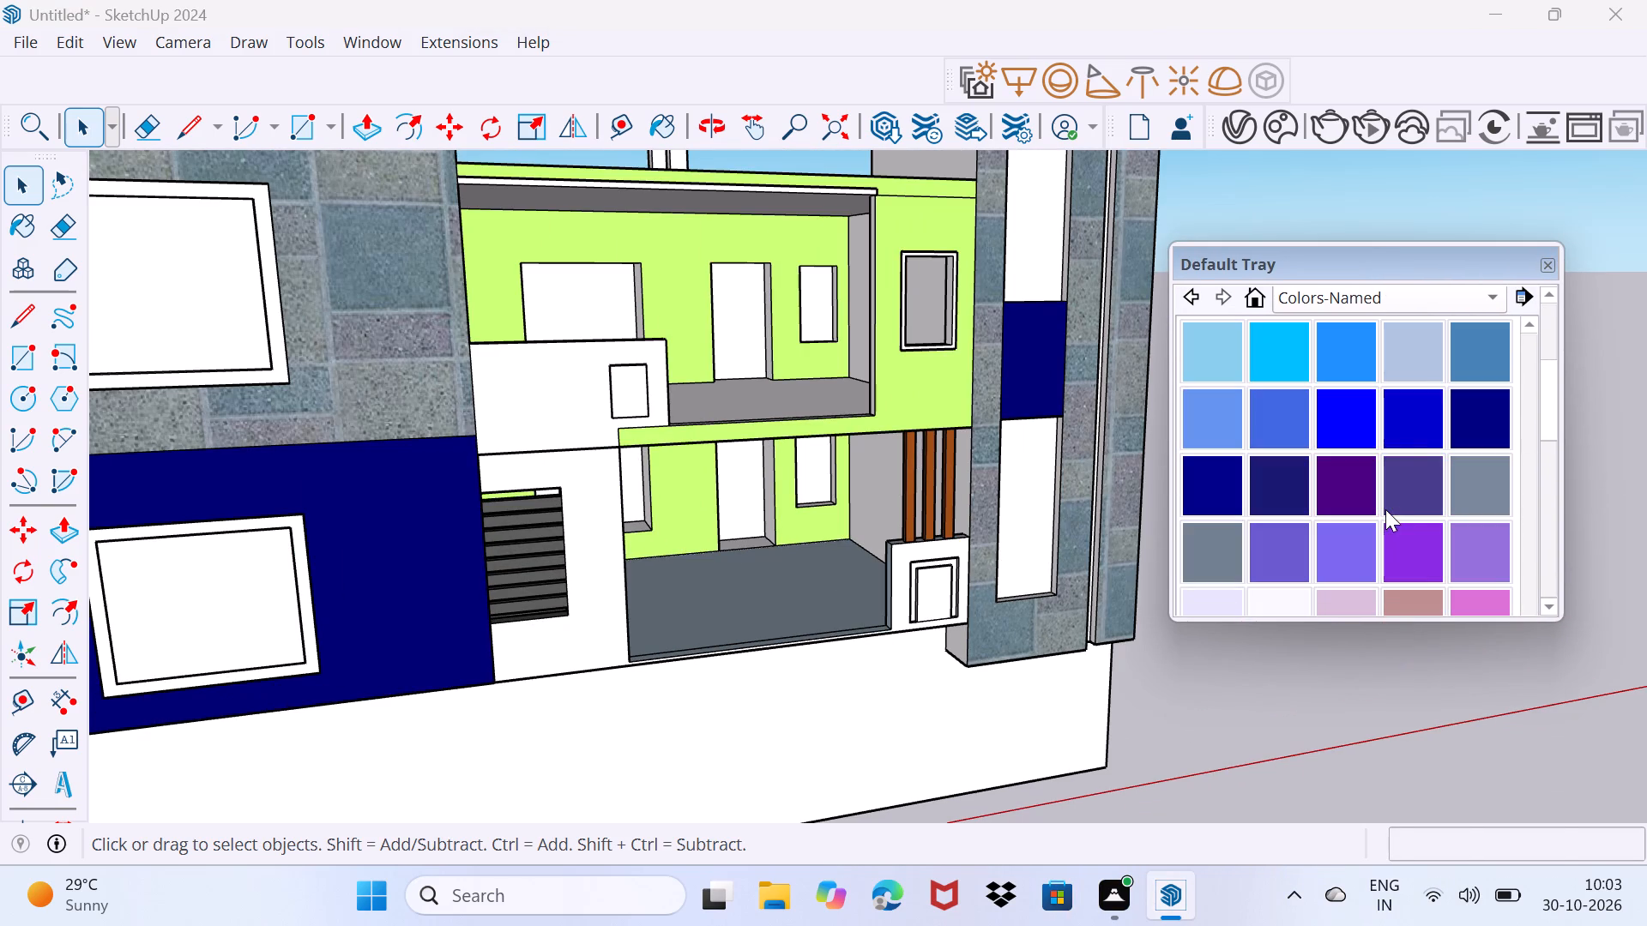
click(1418, 432)
scroll(926, 609, up, 6)
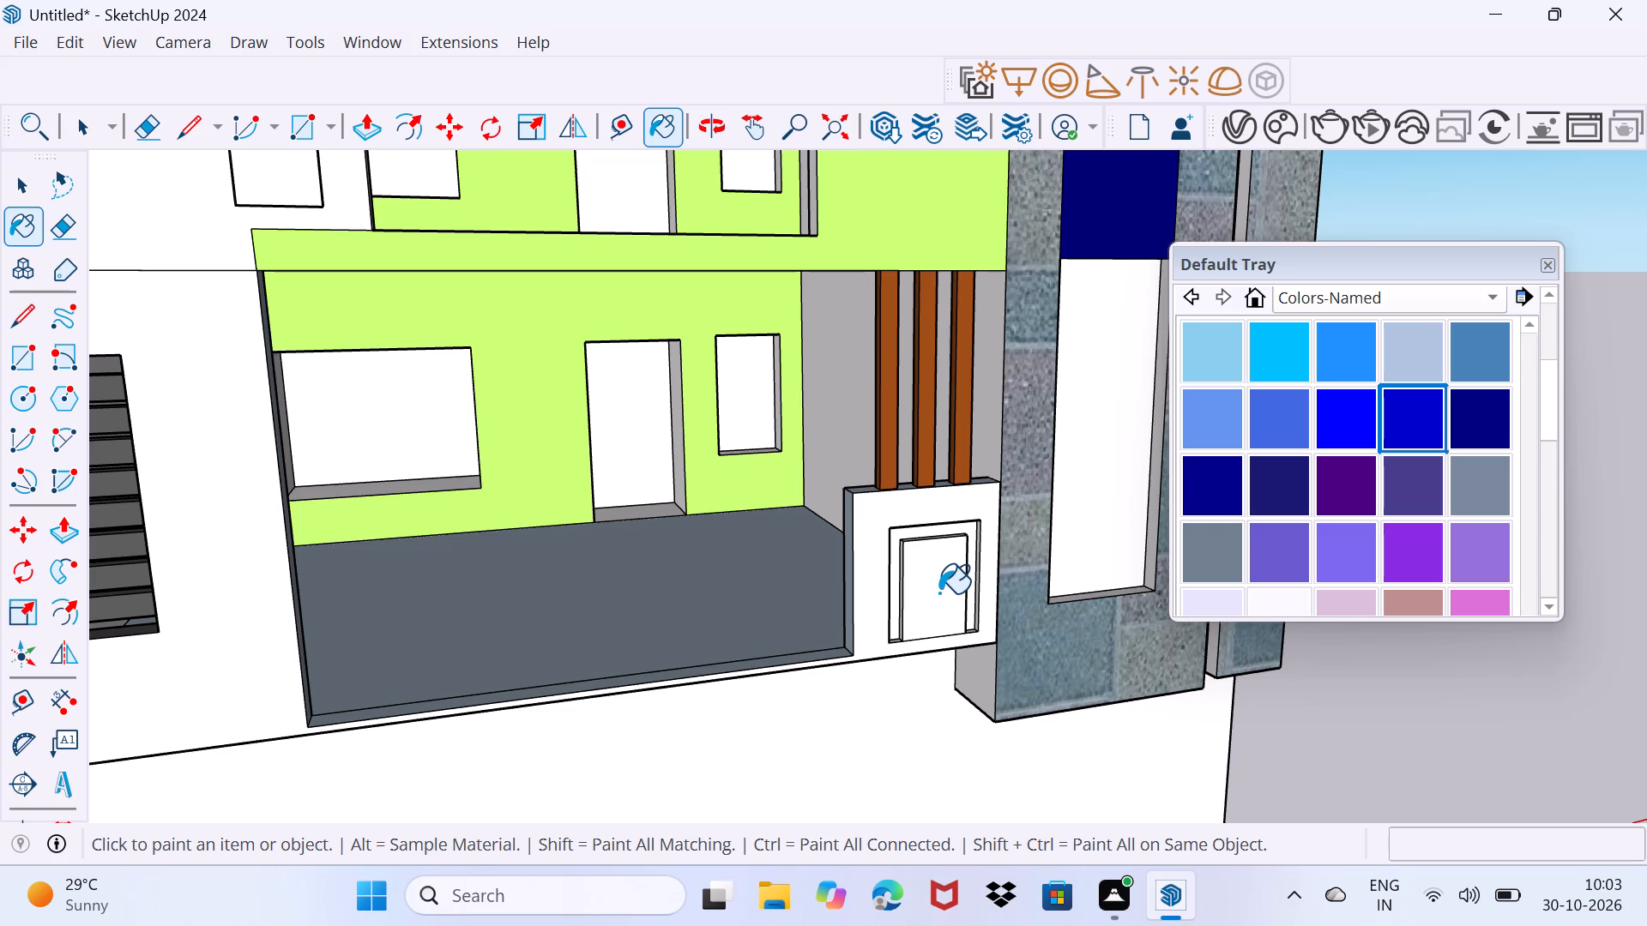
scroll(902, 592, up, 3)
click(898, 554)
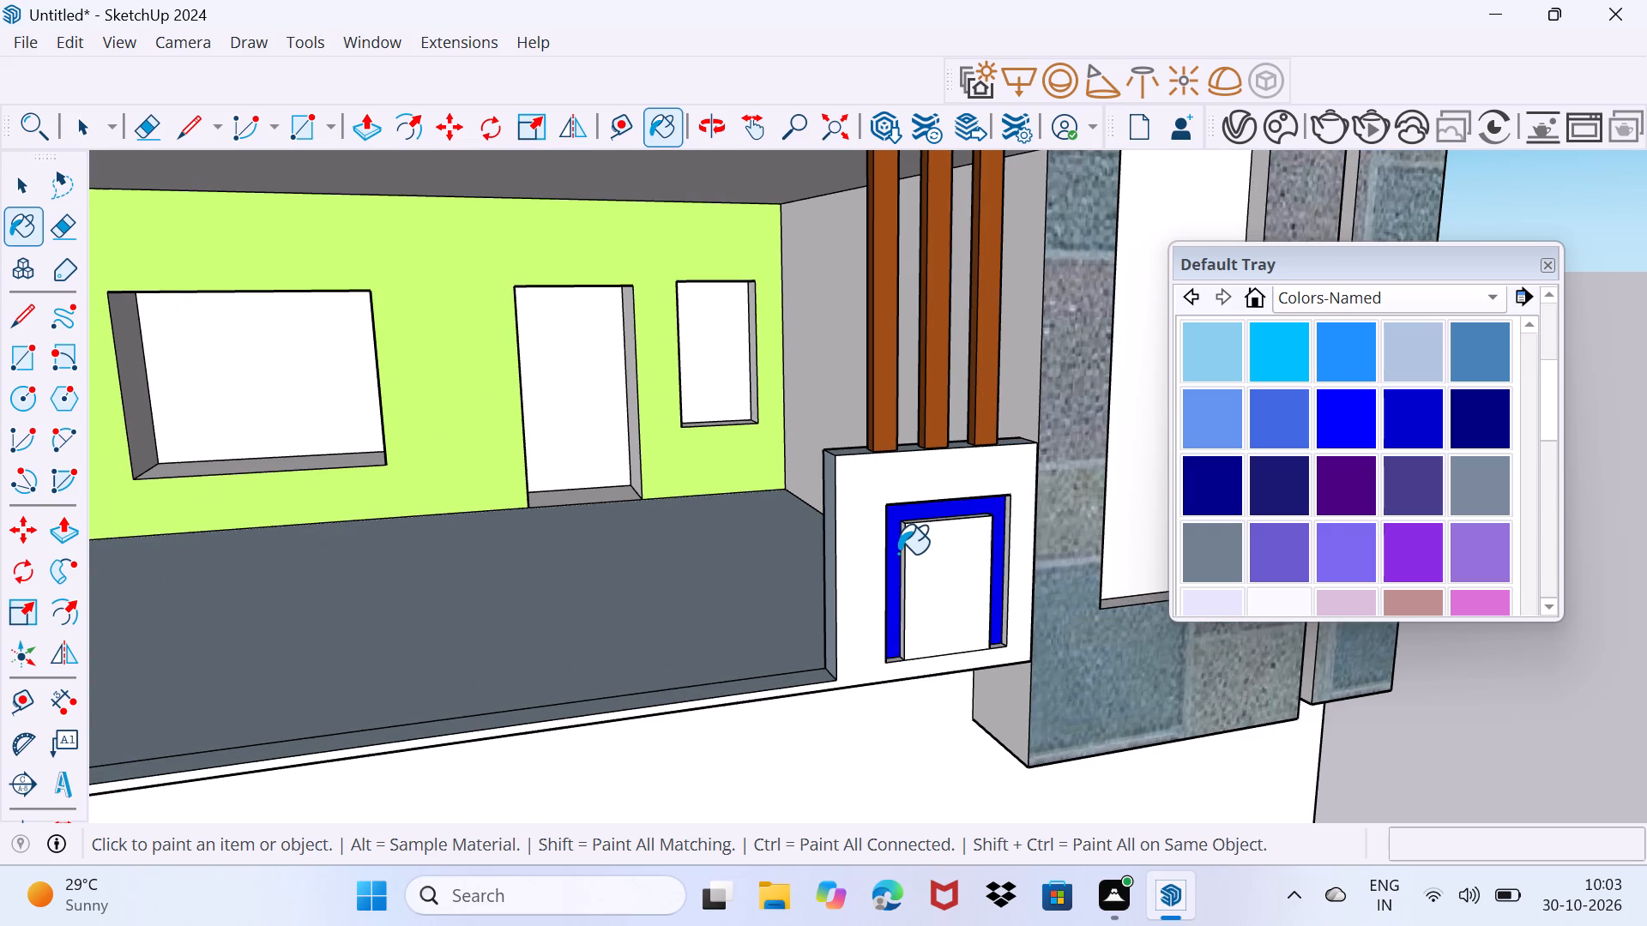
Paint the small rectangular panel on the white first-floor balcony wall with the same medium blue.
scroll(898, 554, down, 8)
scroll(511, 353, up, 3)
click(543, 316)
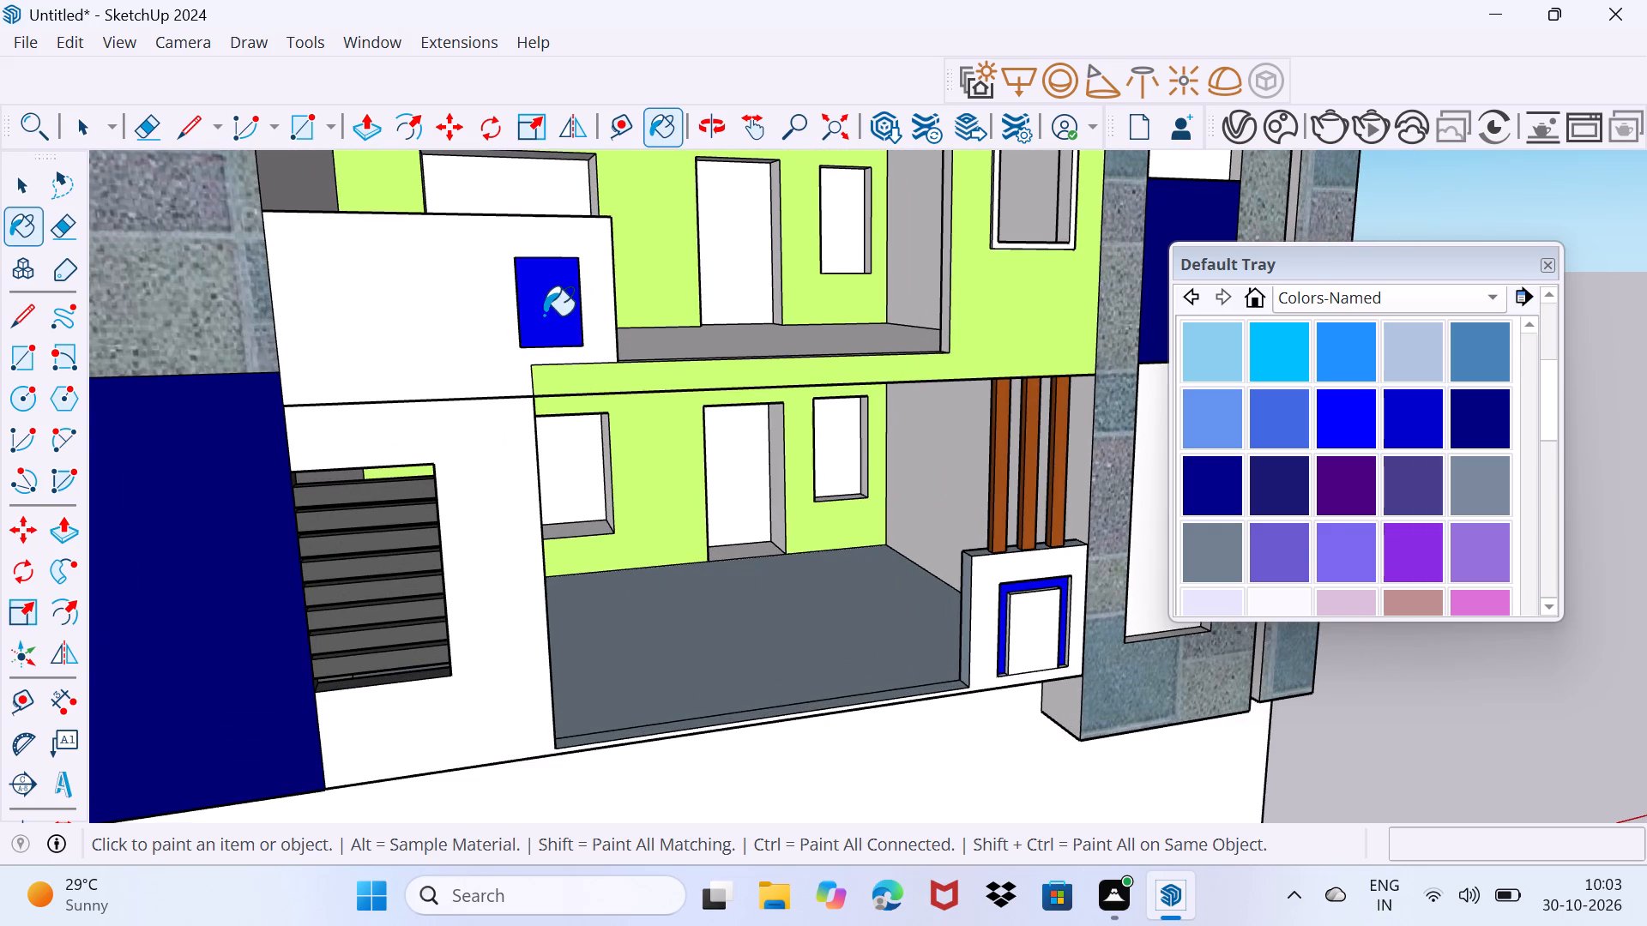
middle_drag(544, 316, 521, 353)
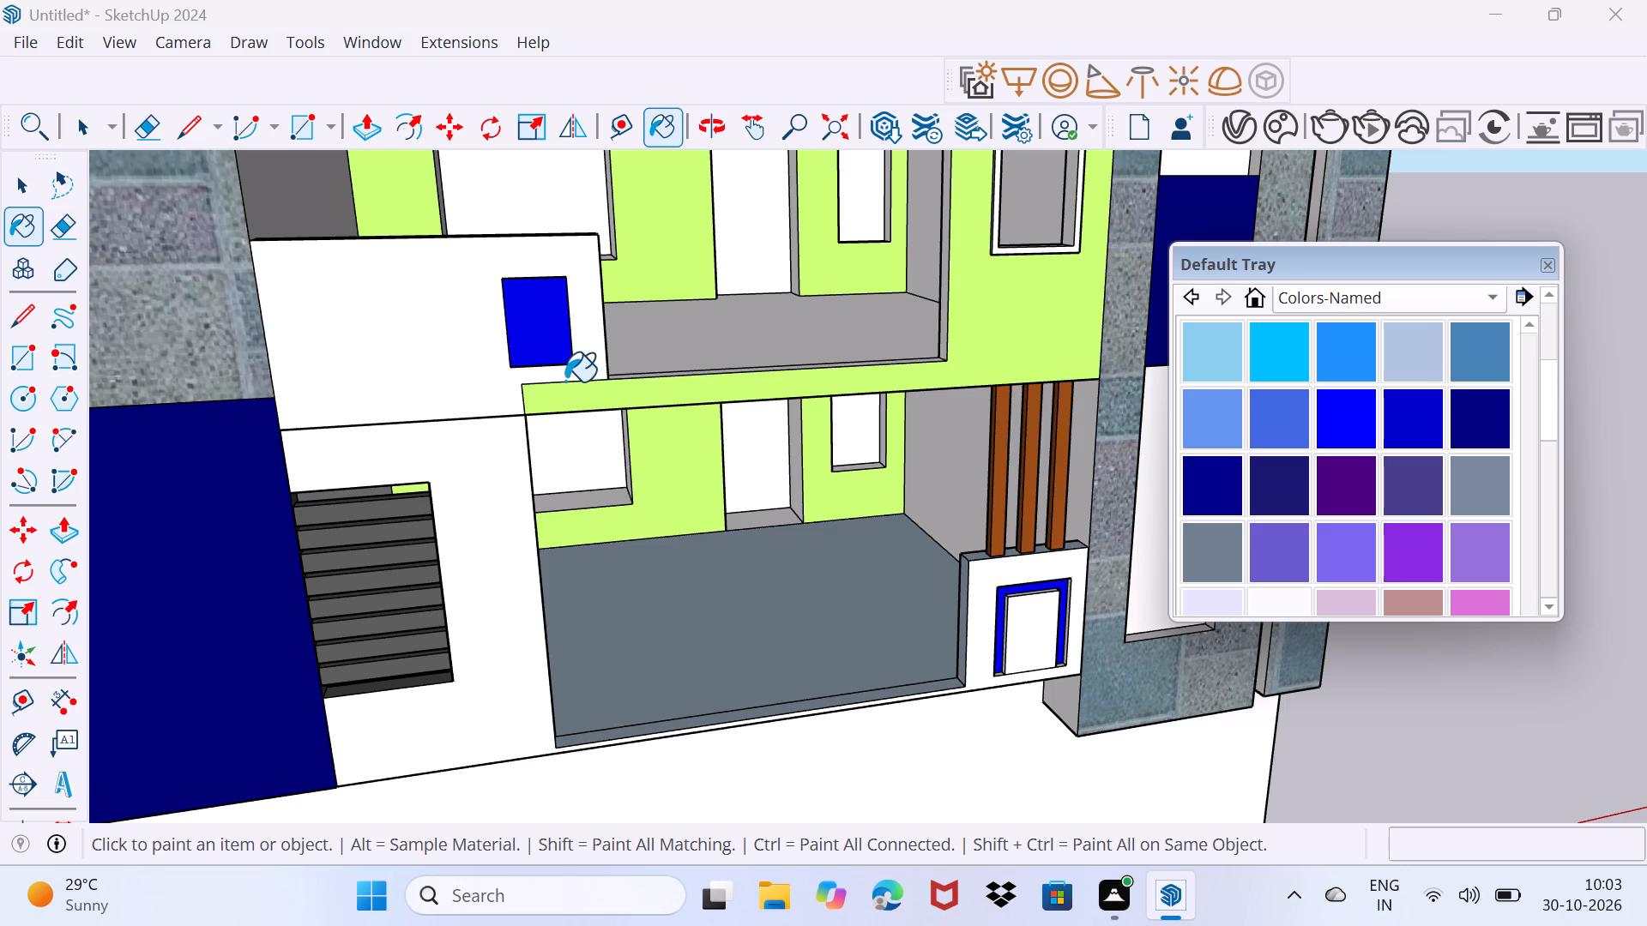
middle_drag(556, 388, 547, 426)
key(space)
Paint the front face of the tall narrow strip between the stone-clad tower panels with the plain dark brown material from the Wood collection.
scroll(548, 423, down, 5)
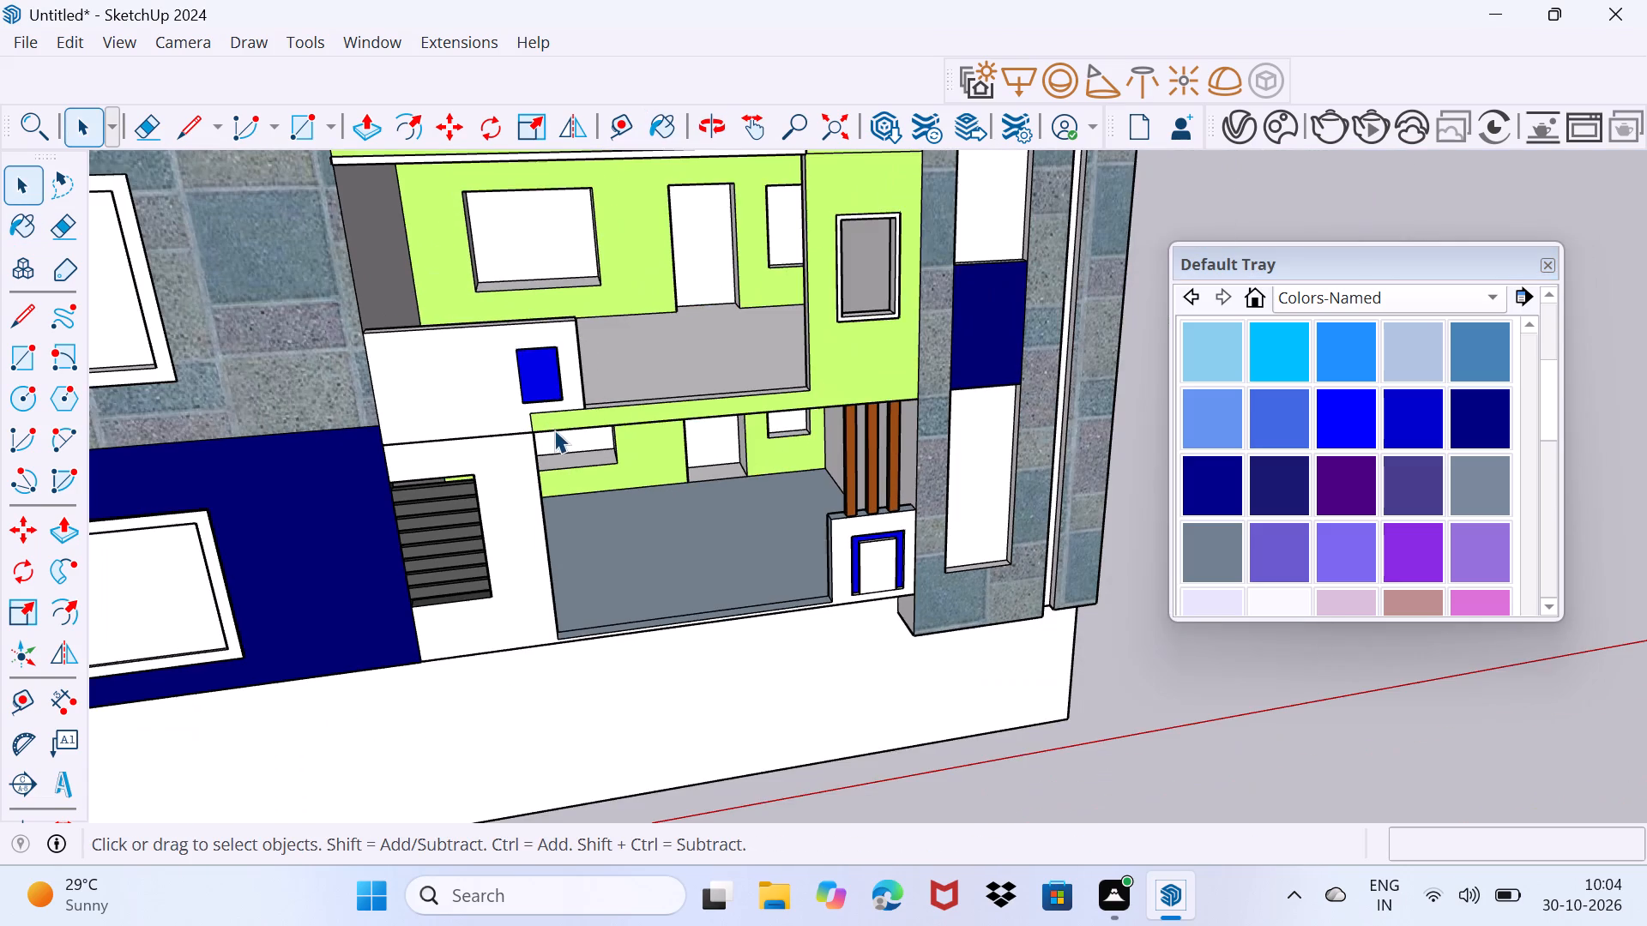
middle_drag(667, 520, 555, 490)
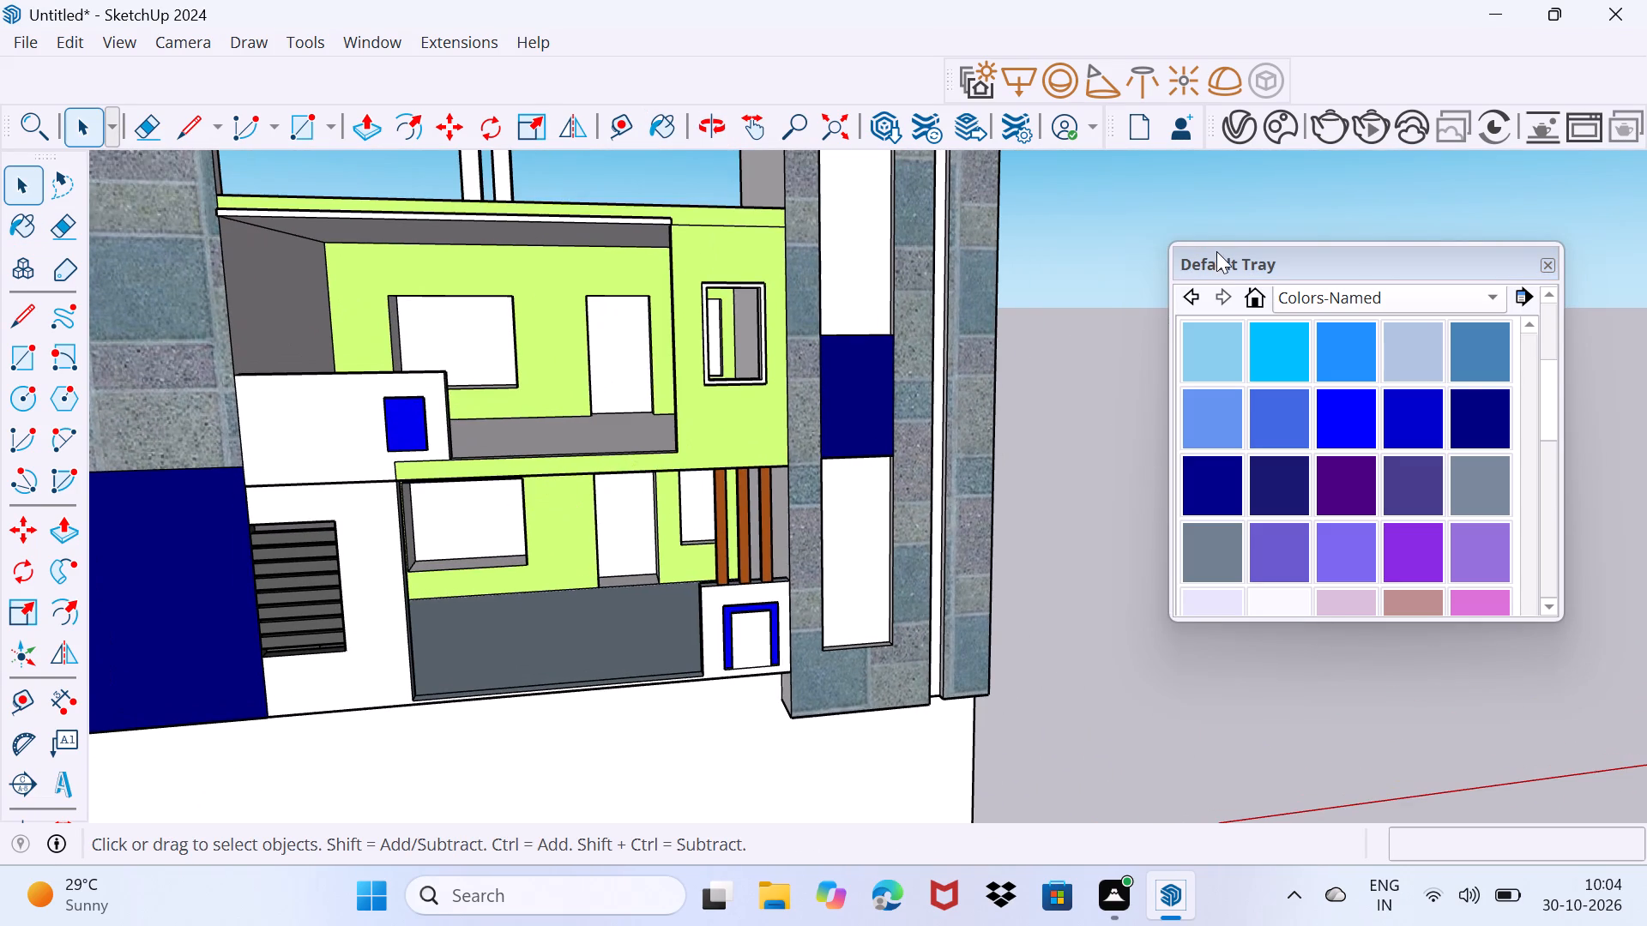
drag(1234, 260, 1051, 695)
scroll(950, 430, down, 4)
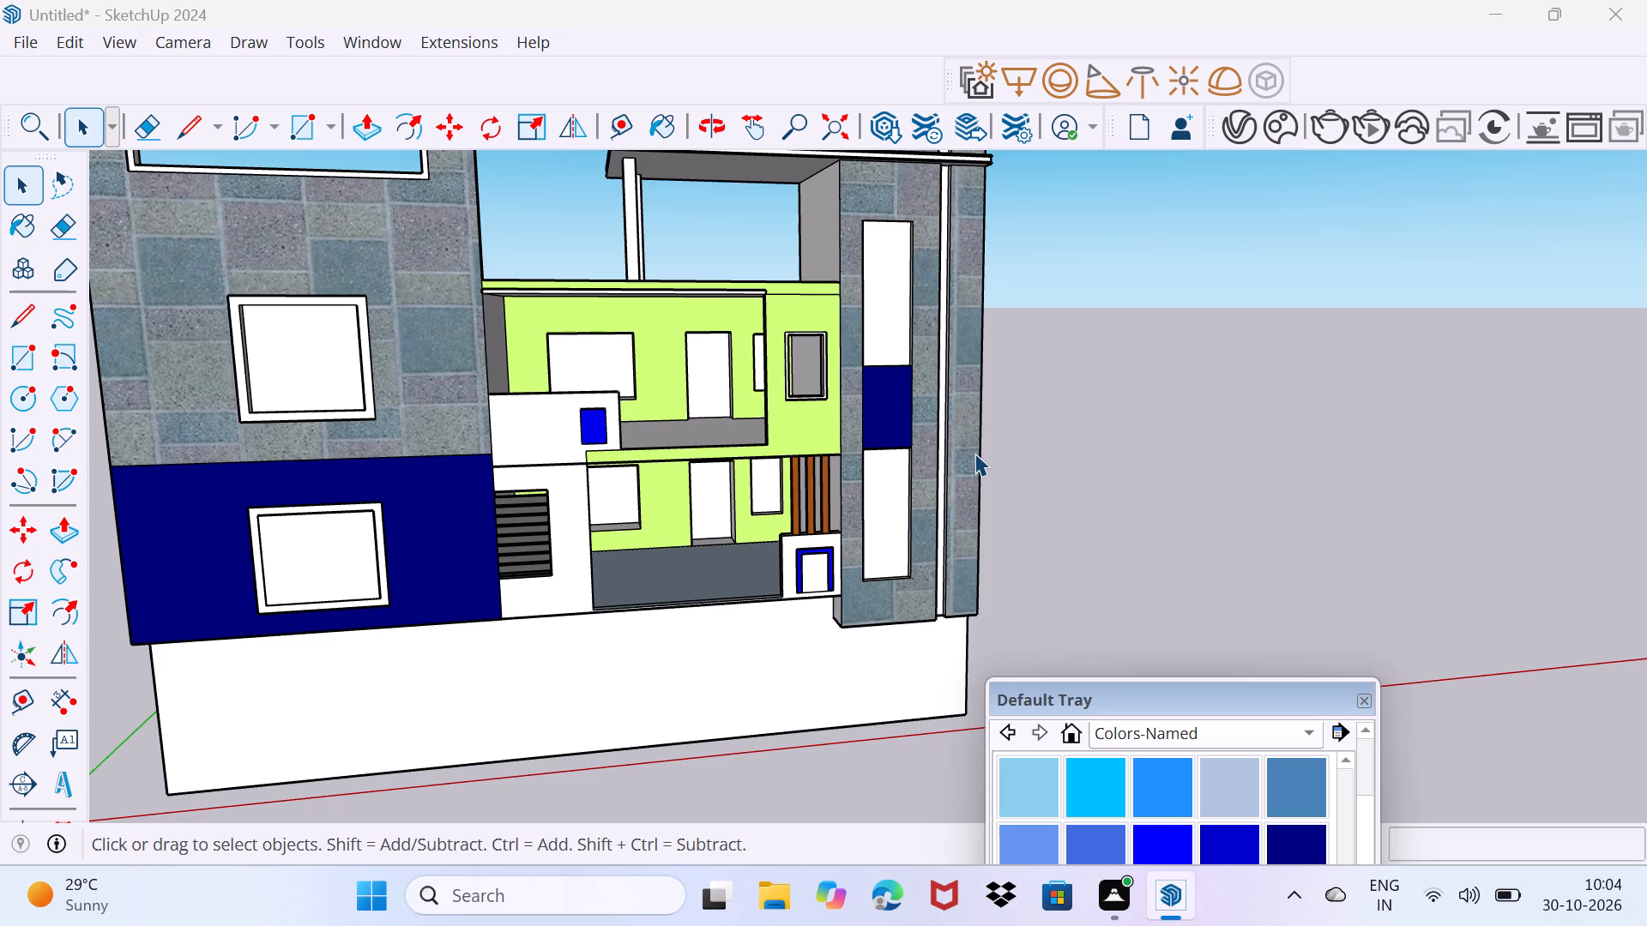
drag(1091, 728, 1163, 443)
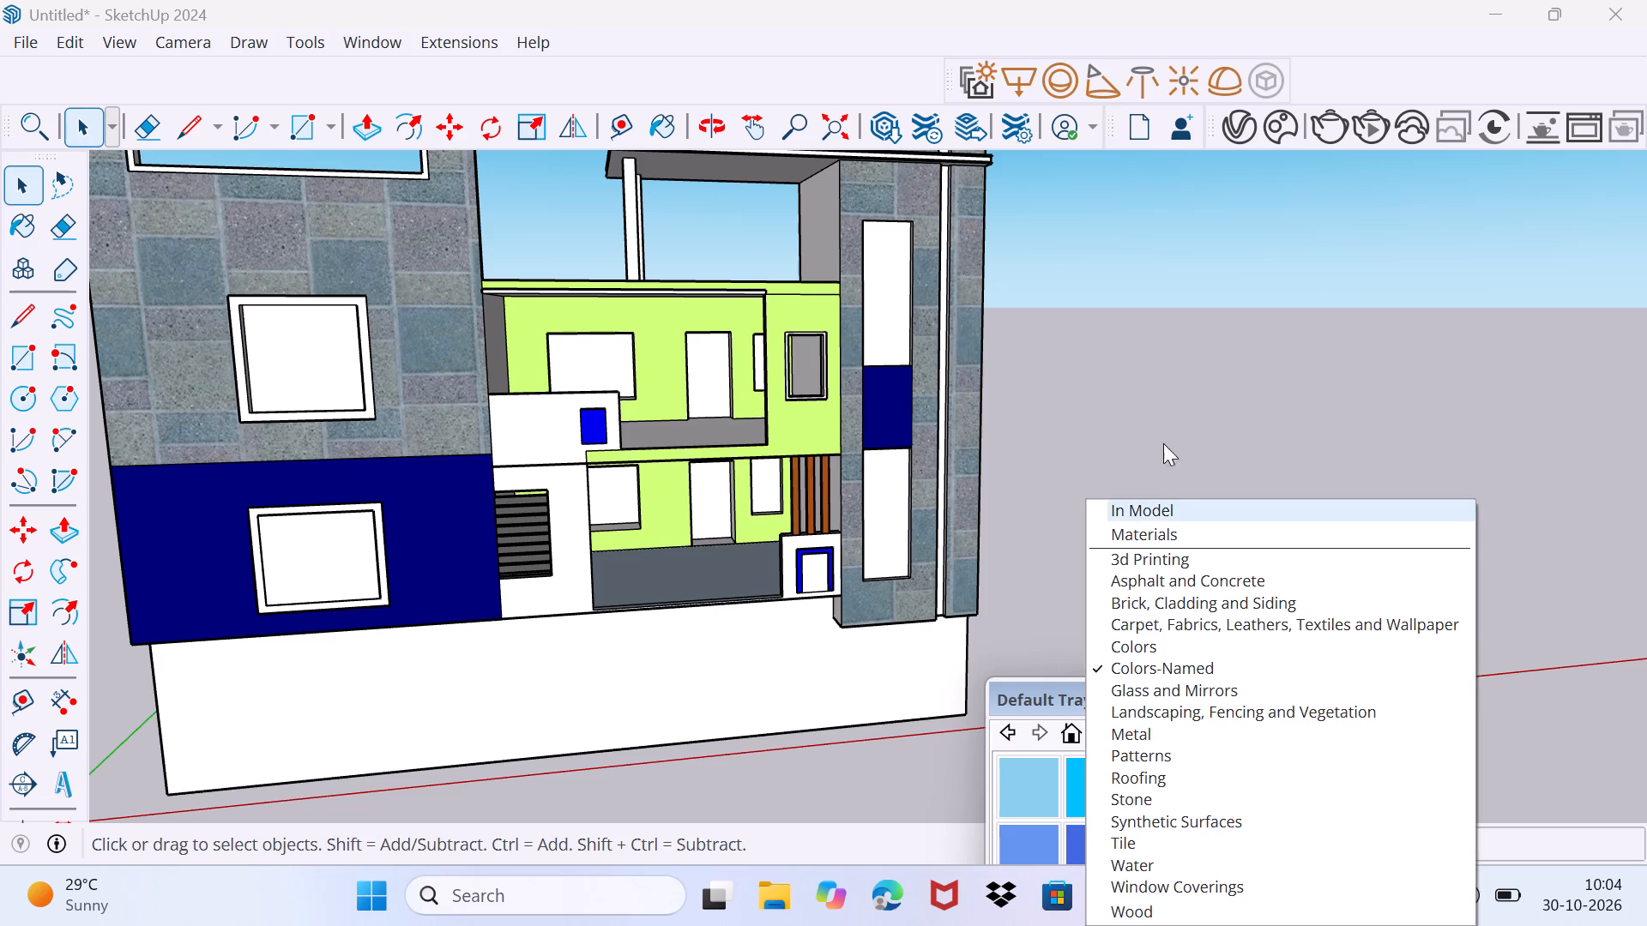
drag(1163, 443, 1170, 401)
drag(1159, 705, 1290, 306)
click(1315, 342)
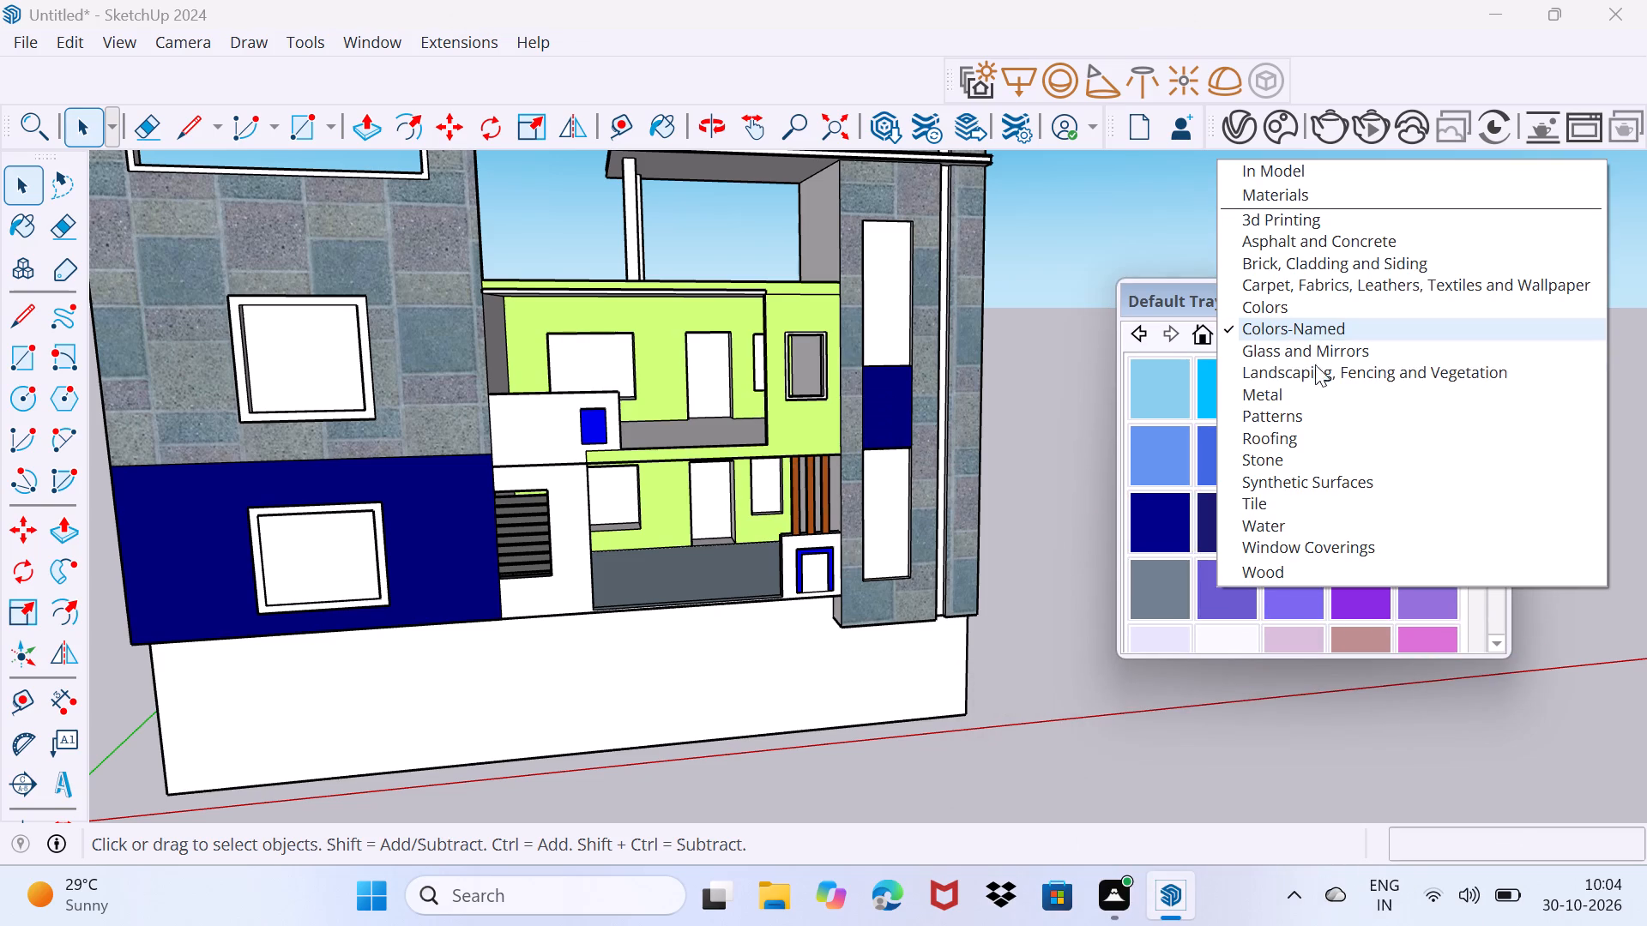
click(1286, 568)
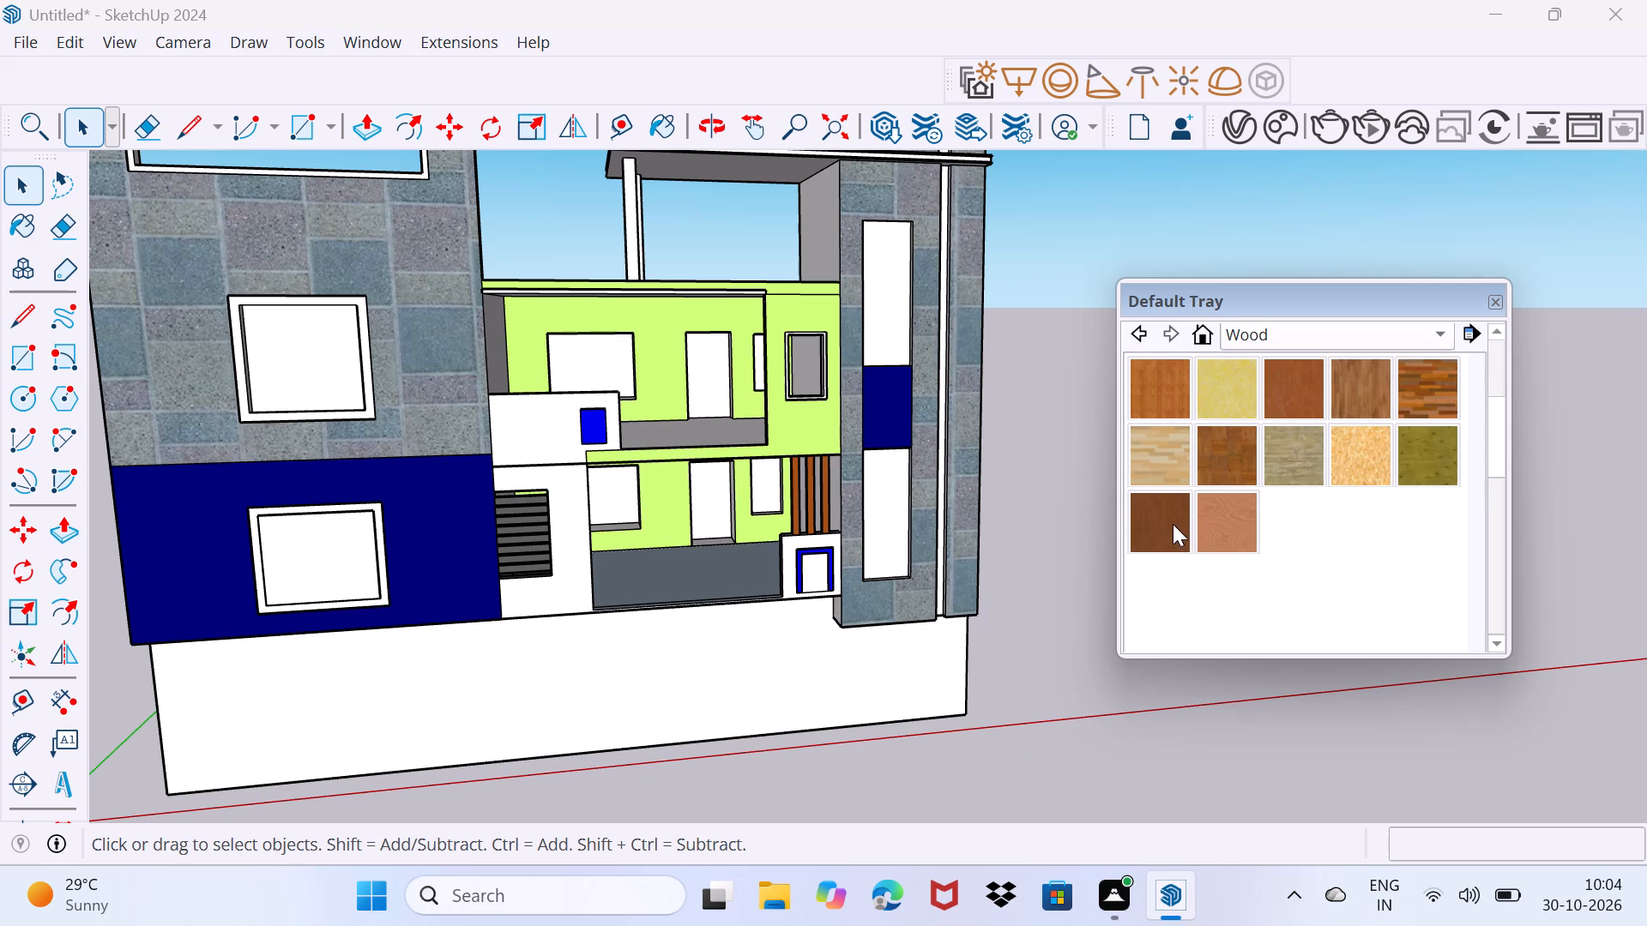
click(1161, 526)
scroll(949, 573, up, 5)
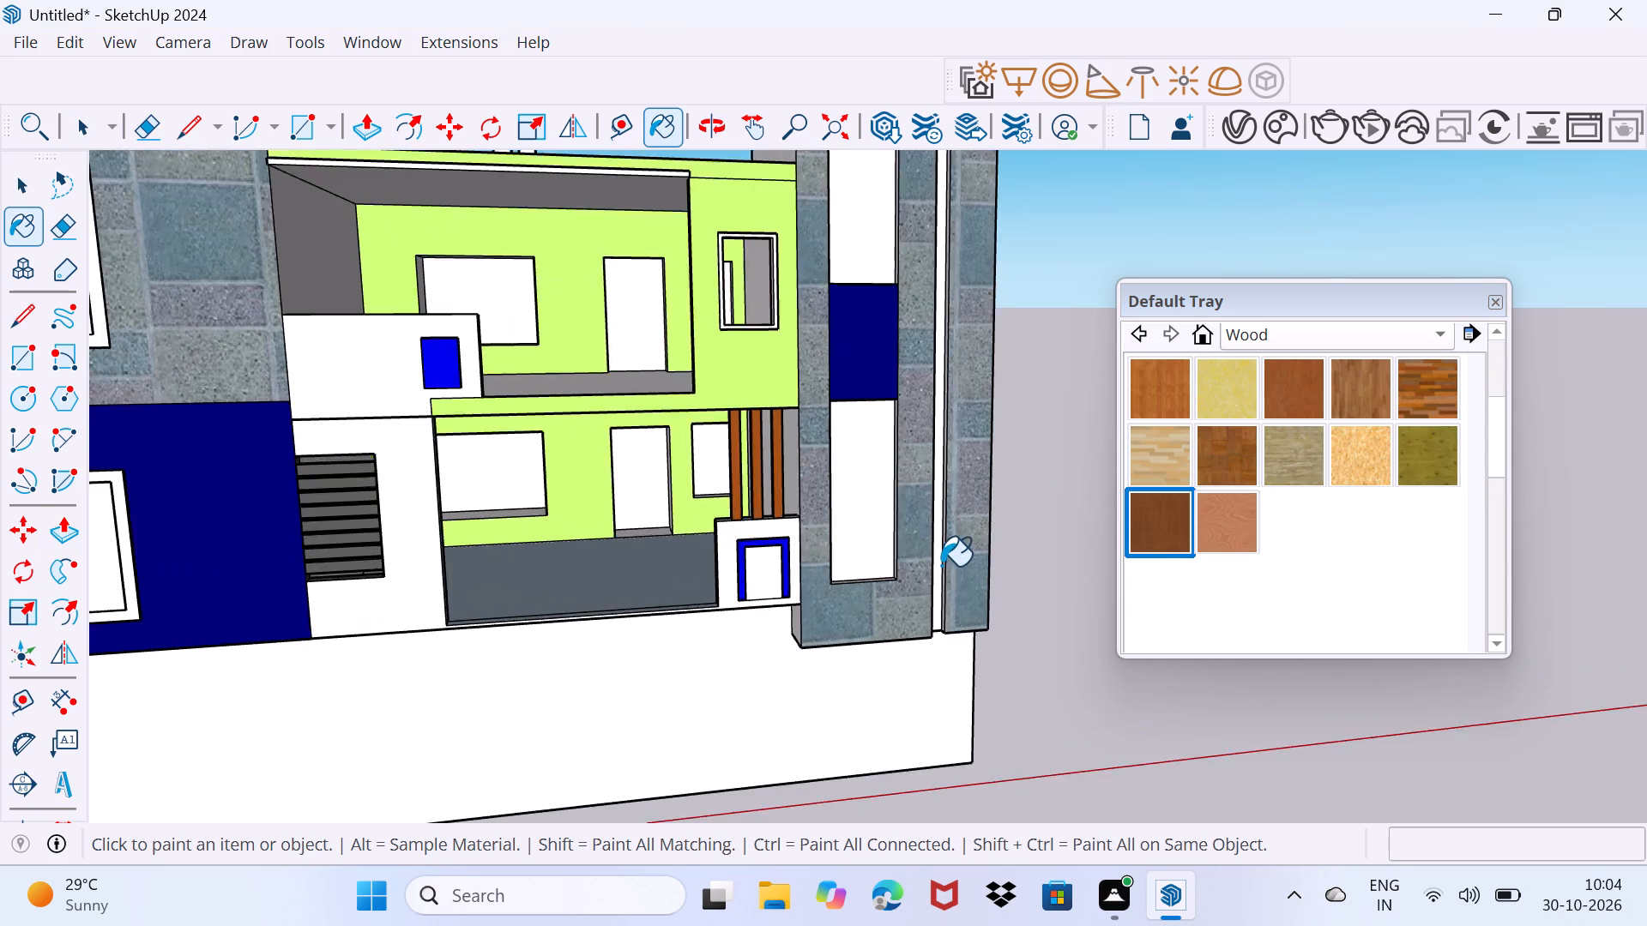
scroll(941, 566, up, 12)
click(925, 549)
Apply the same dark brown wood material to the exposed side of the tall narrow strip.
scroll(939, 535, up, 2)
middle_drag(939, 534, 932, 532)
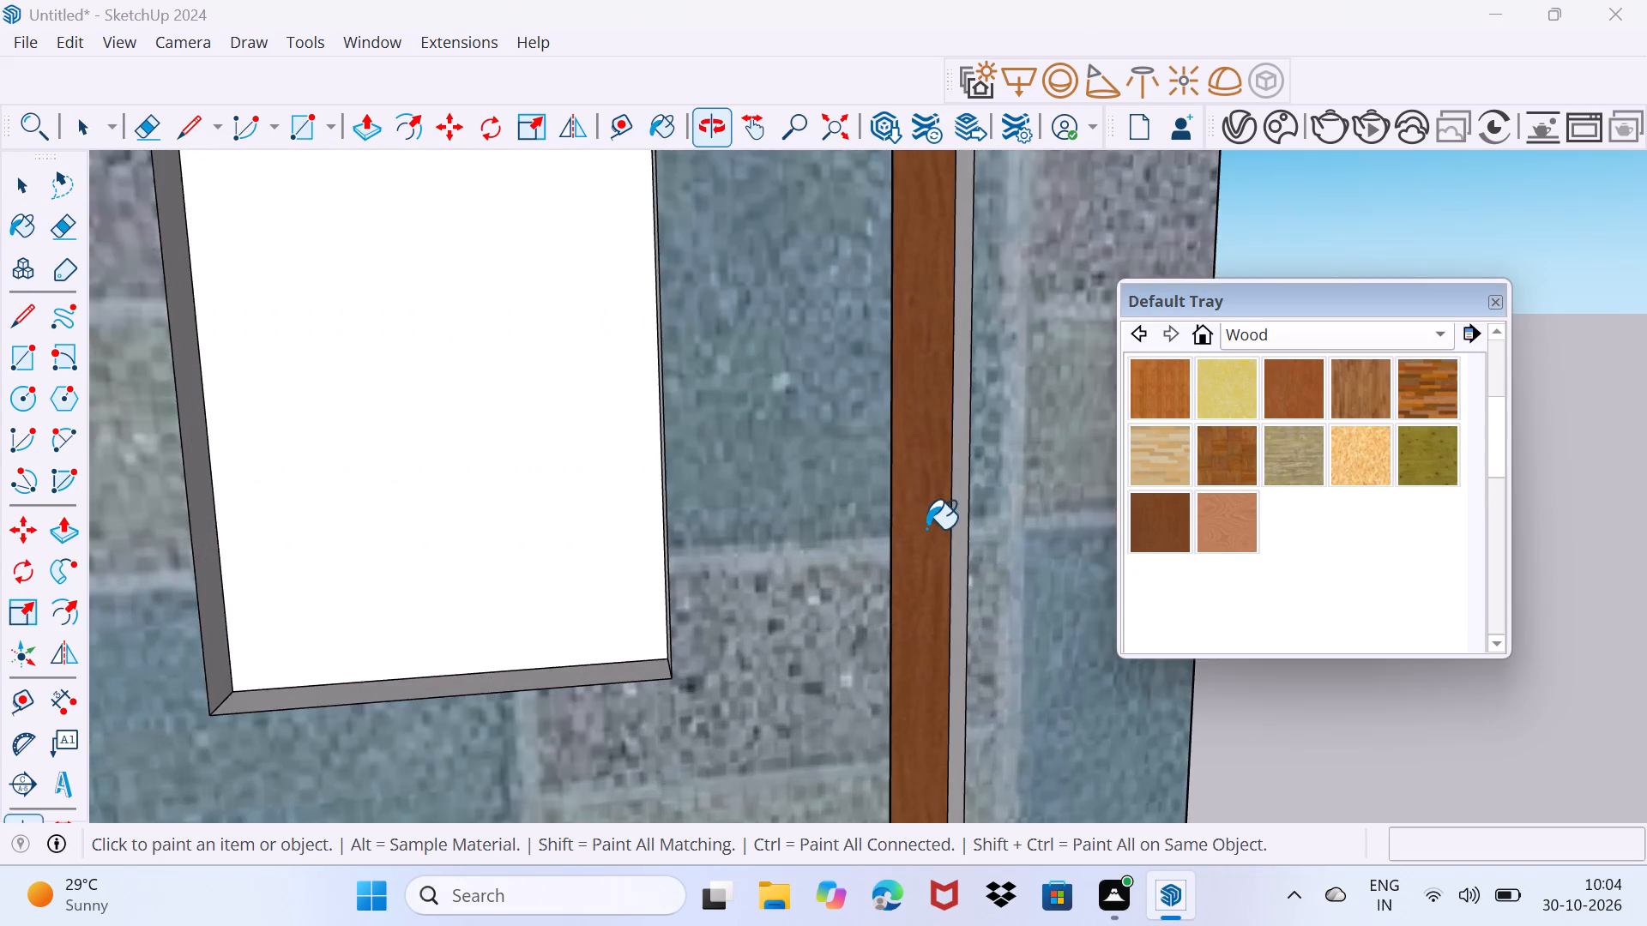
scroll(926, 529, up, 1)
middle_drag(925, 531, 632, 558)
click(878, 535)
middle_drag(837, 573, 1088, 544)
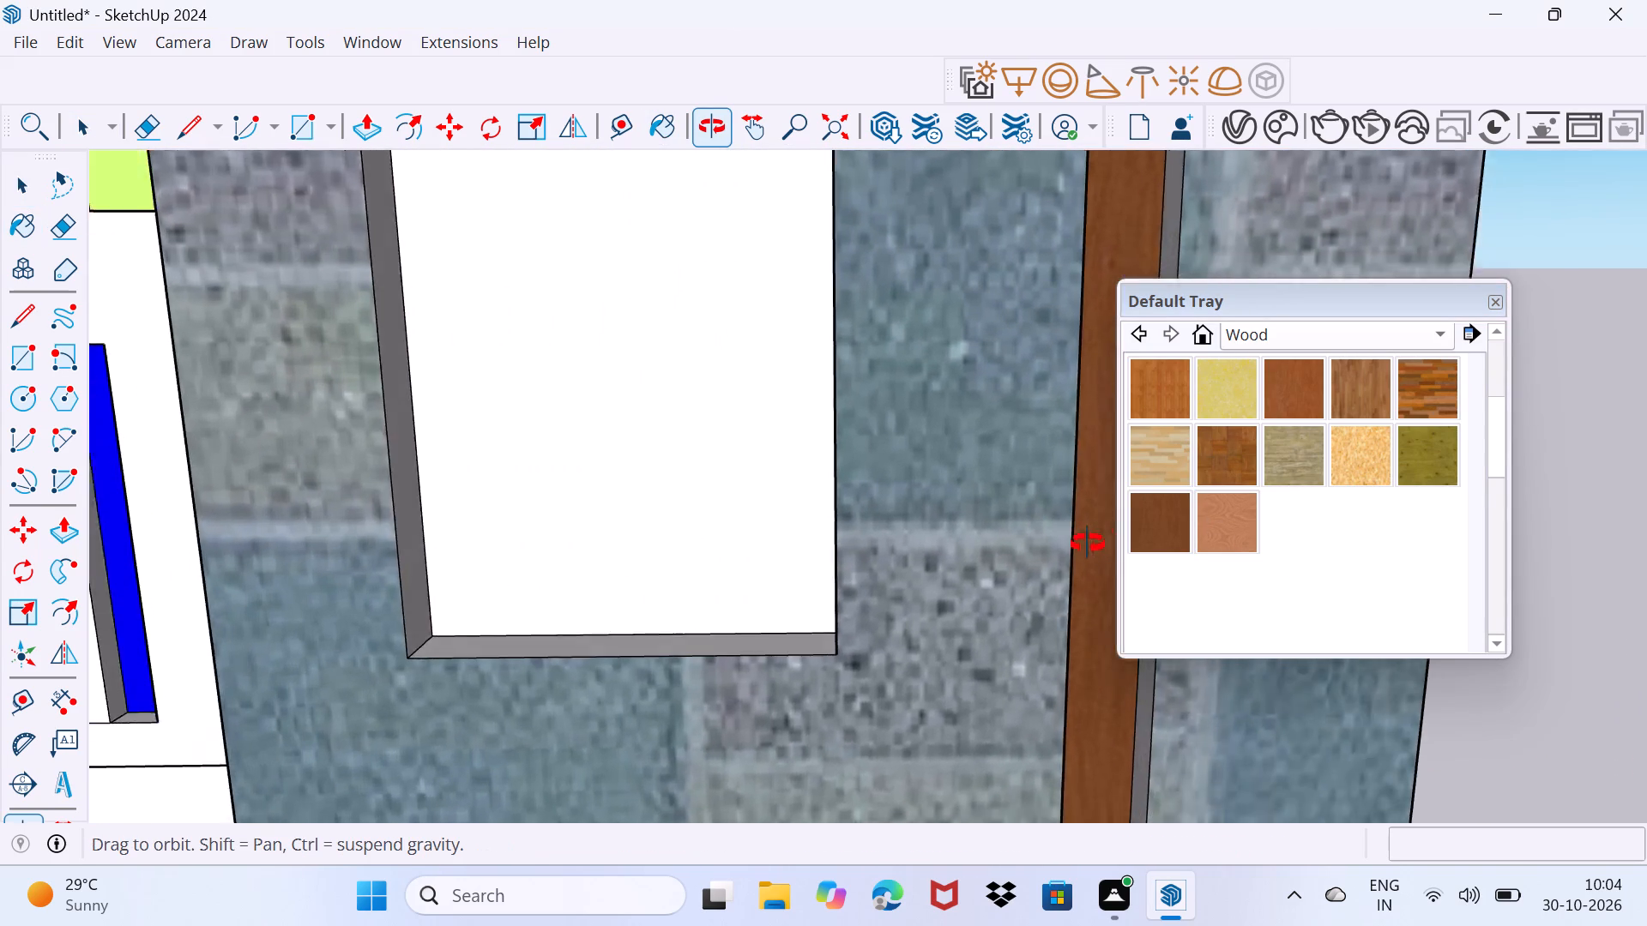
middle_drag(1088, 544, 652, 495)
middle_drag(717, 535, 884, 532)
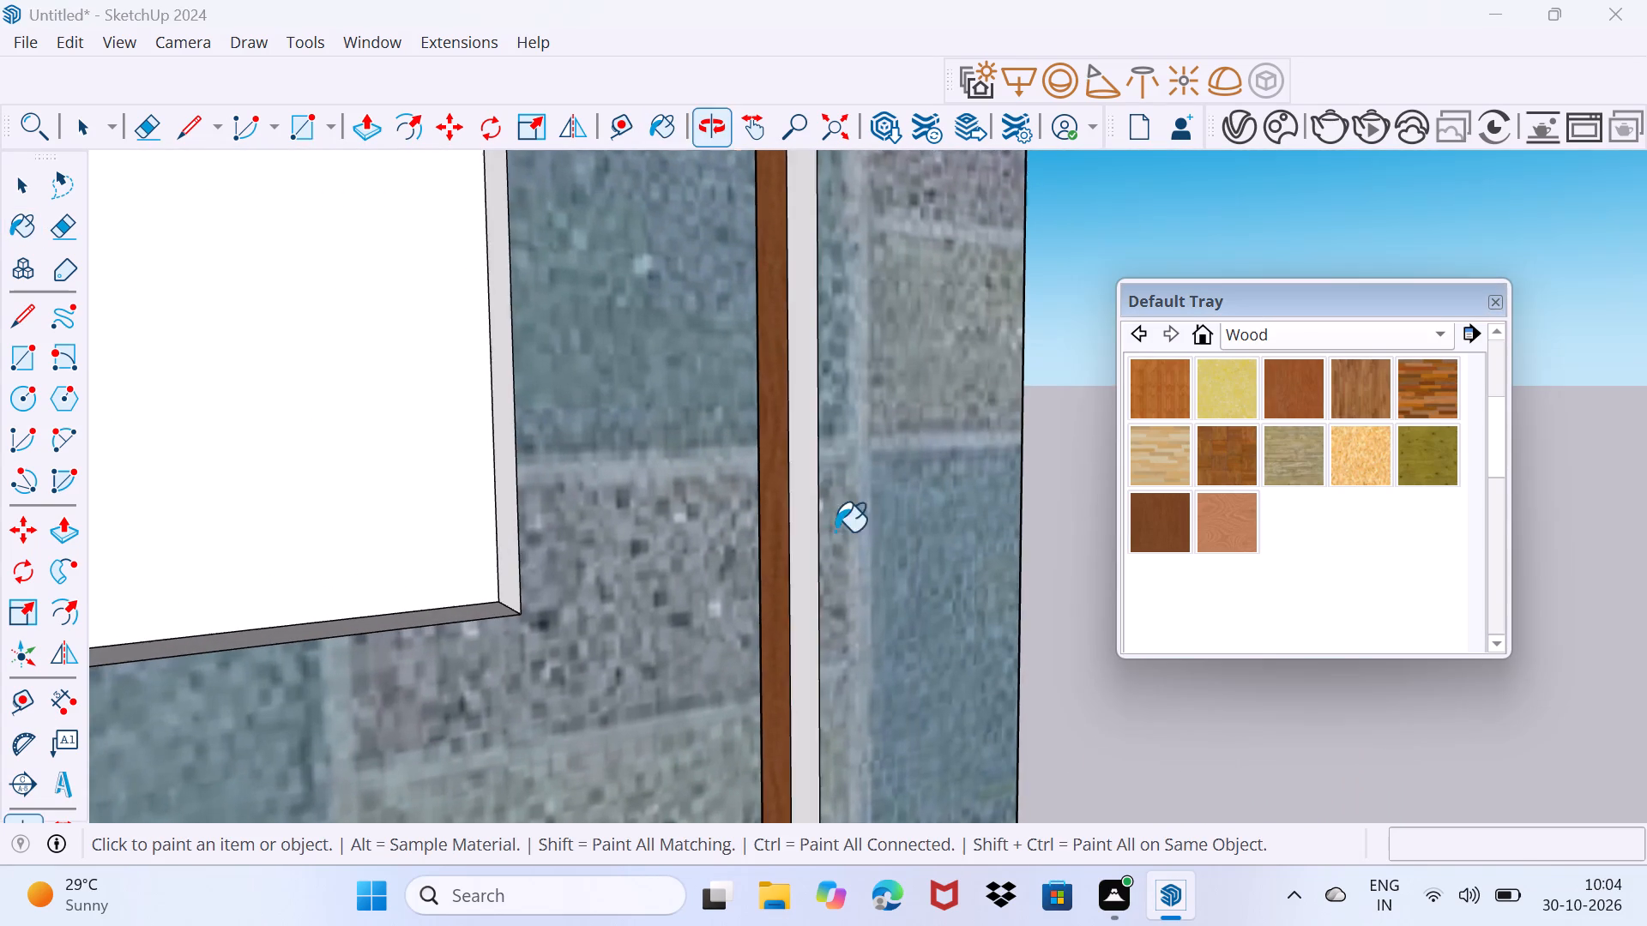
scroll(812, 527, up, 3)
click(804, 519)
Examine the painted house's full front elevation.
drag(1231, 294, 1142, 751)
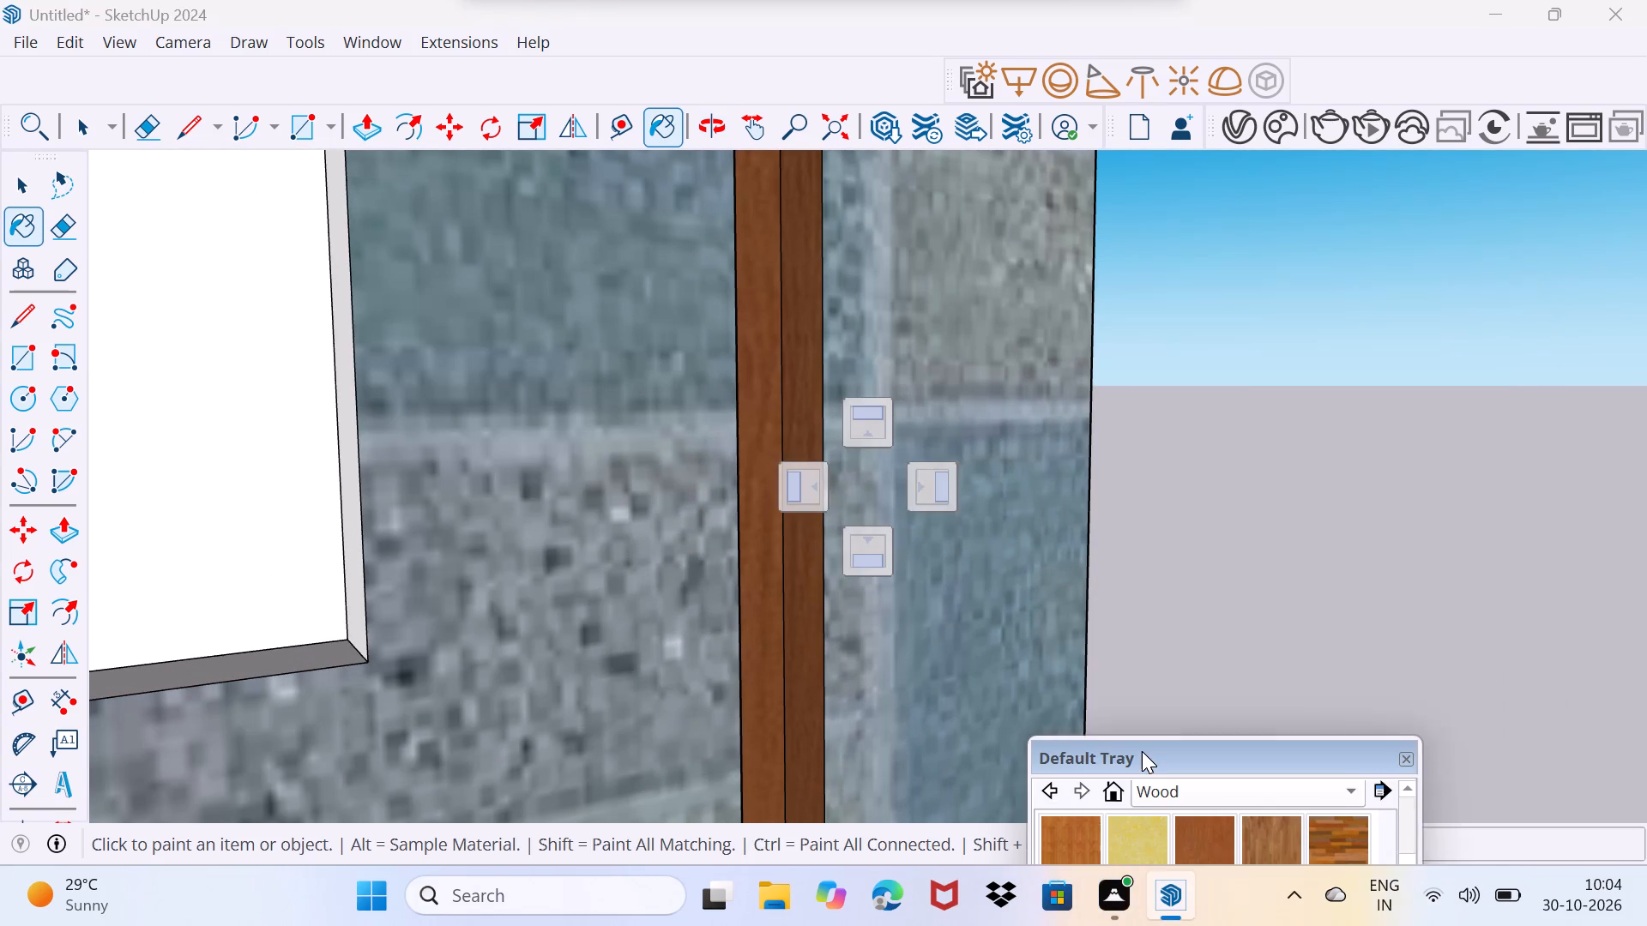
drag(1142, 751, 1140, 759)
scroll(1263, 361, down, 15)
middle_drag(1229, 400, 966, 438)
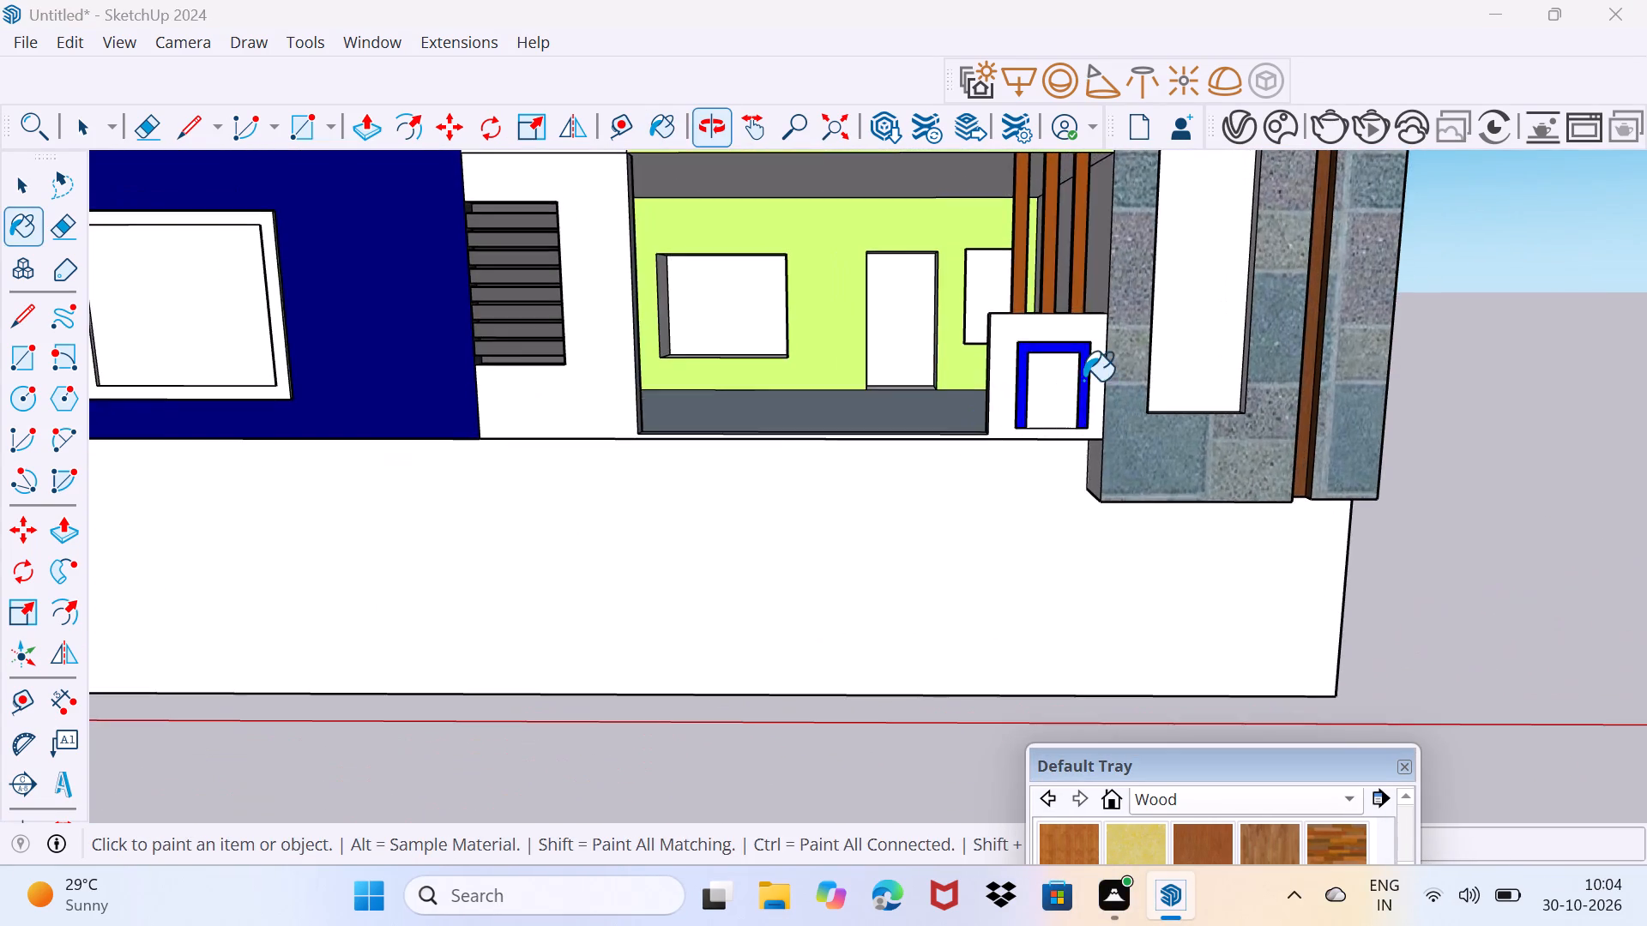
scroll(1083, 381, down, 4)
shift+middle_drag(1105, 375, 898, 507)
shift+scroll(898, 507, down, 2)
scroll(898, 507, down, 1)
middle_drag(898, 507, 855, 575)
middle_drag(857, 577, 846, 580)
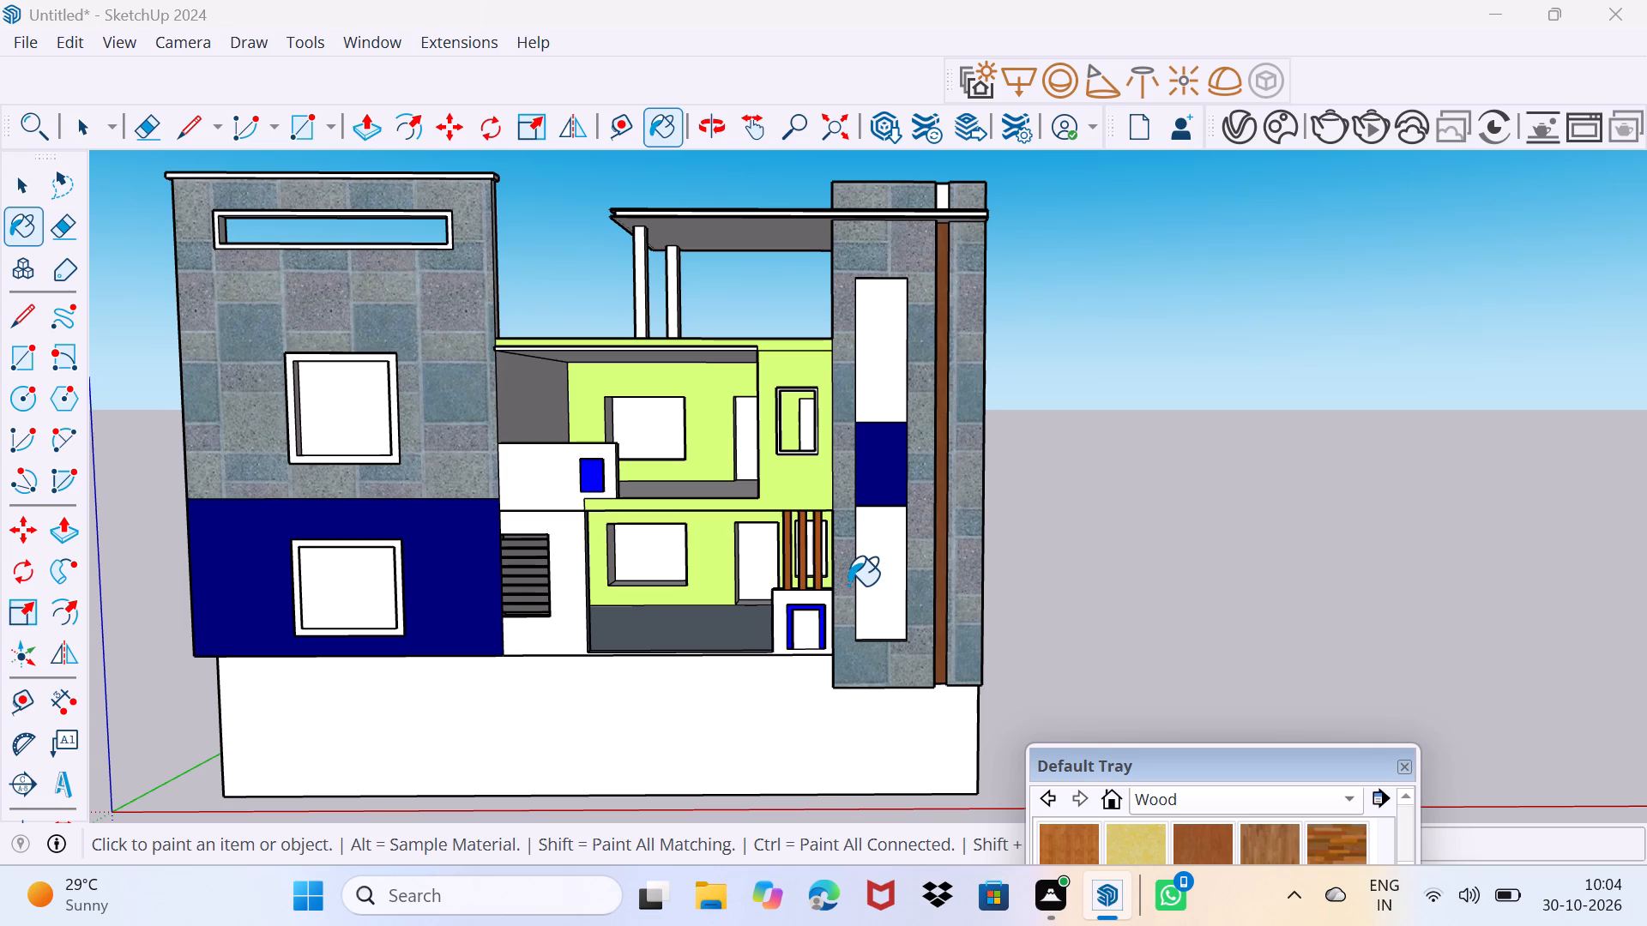
Draw a rectangle on the top face of the flat canopy slab beside the stone-clad tower, with one side about 6' 1".
scroll(836, 493, up, 2)
key(space)
middle_drag(683, 292, 695, 304)
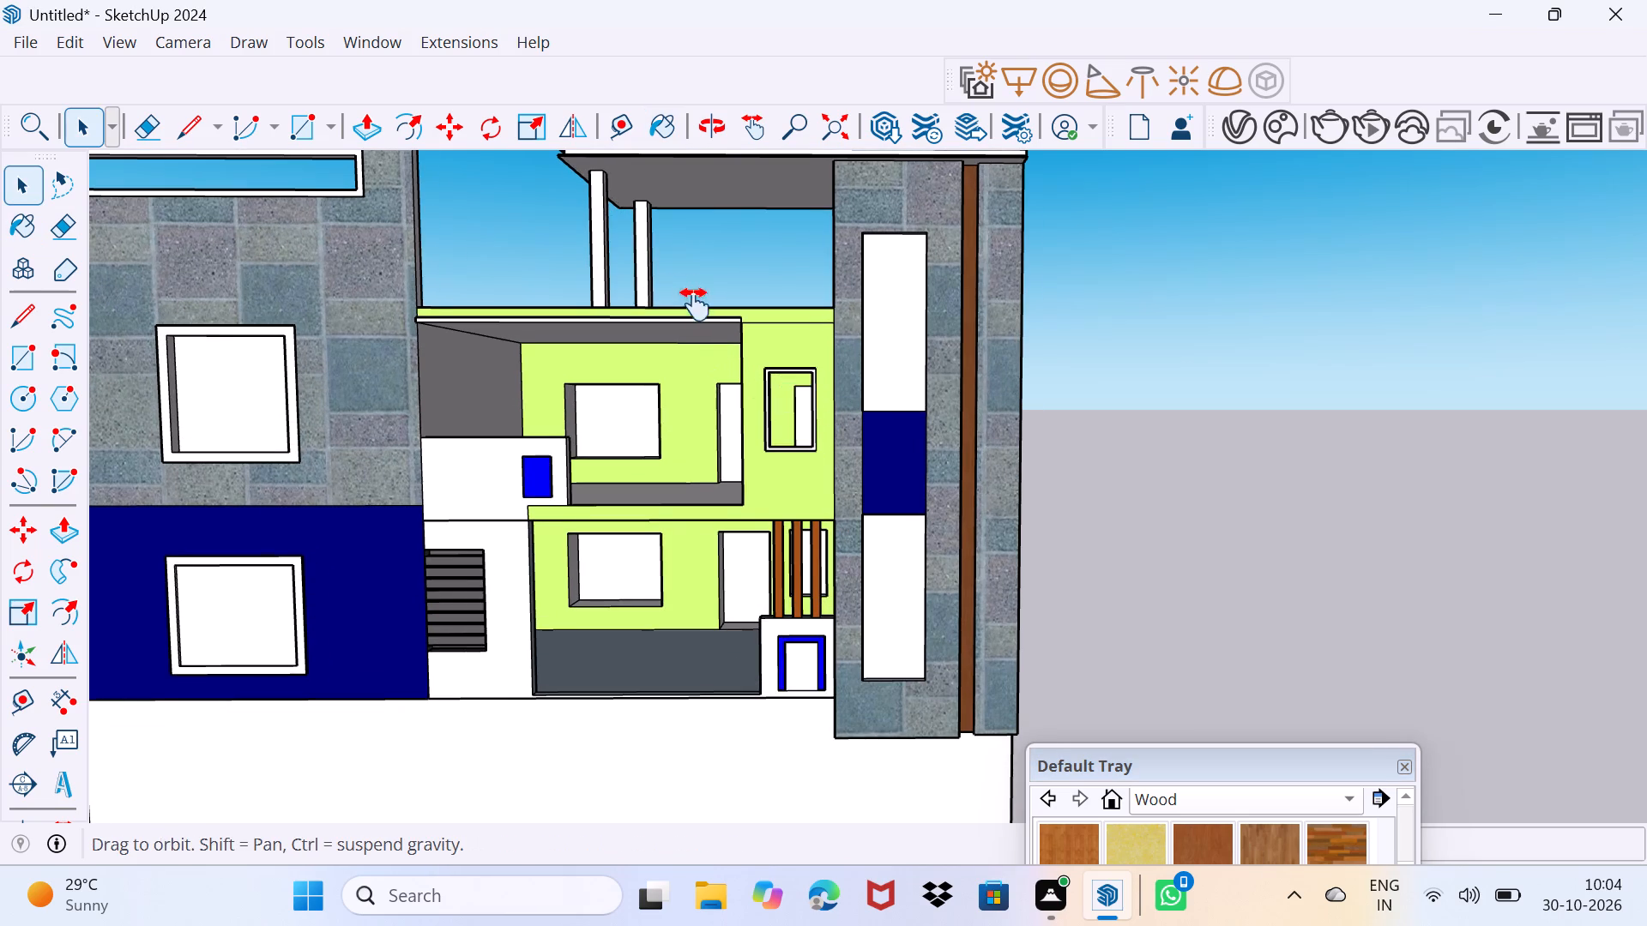
middle_drag(695, 304, 776, 648)
middle_drag(733, 489, 814, 706)
scroll(747, 429, up, 3)
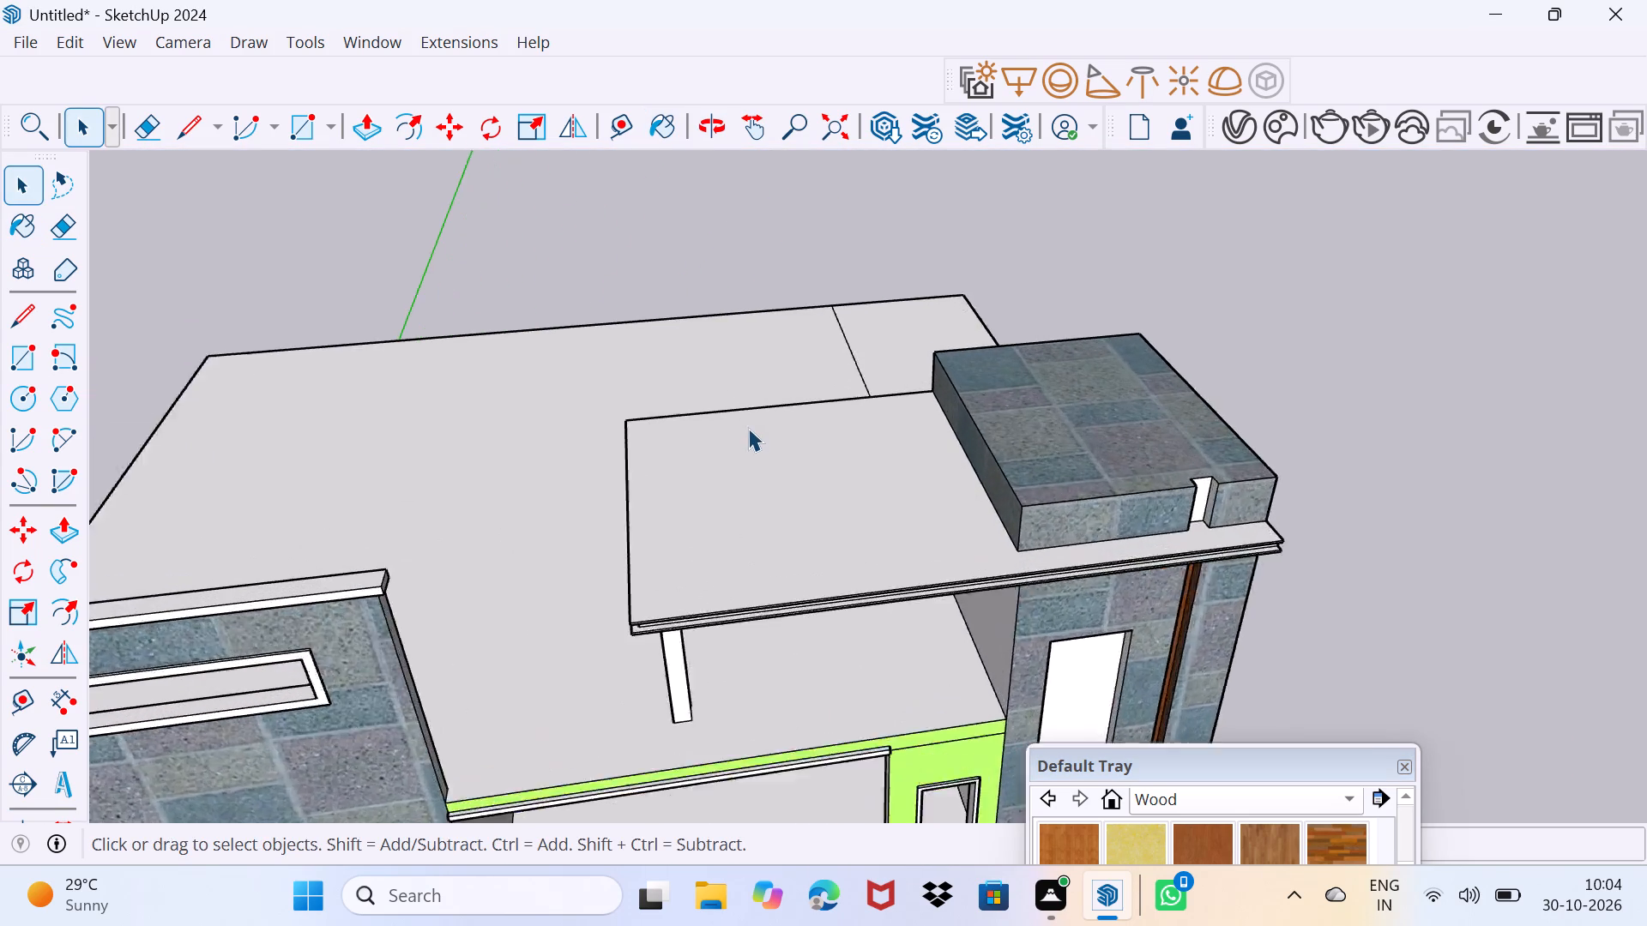
scroll(748, 428, up, 4)
key(r)
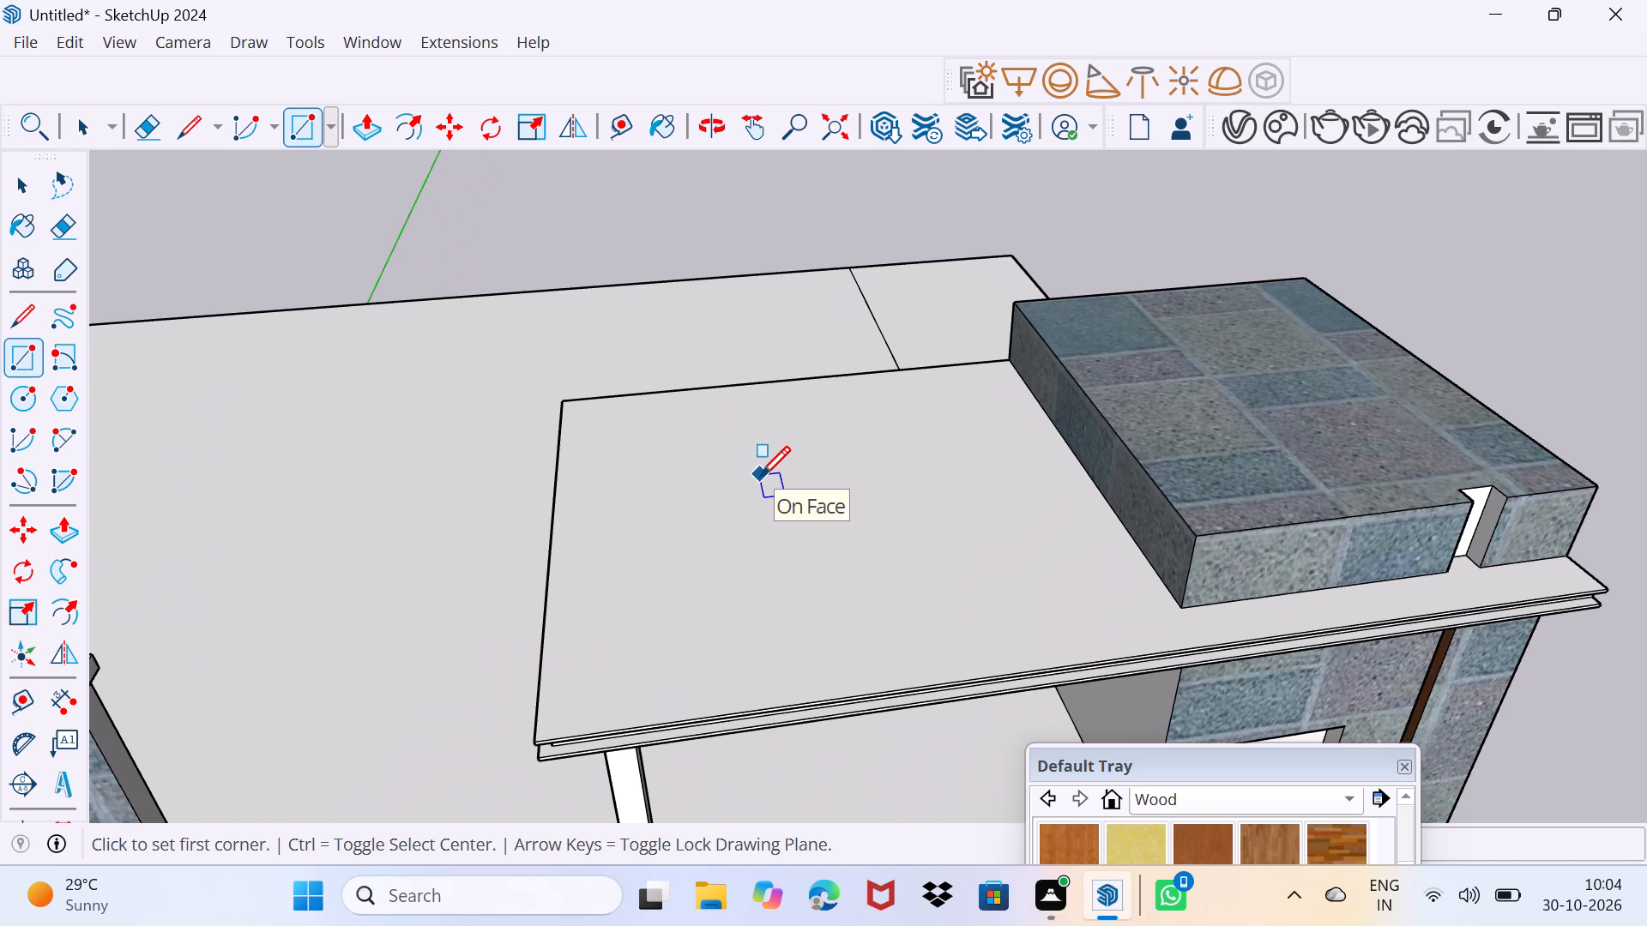
click(676, 462)
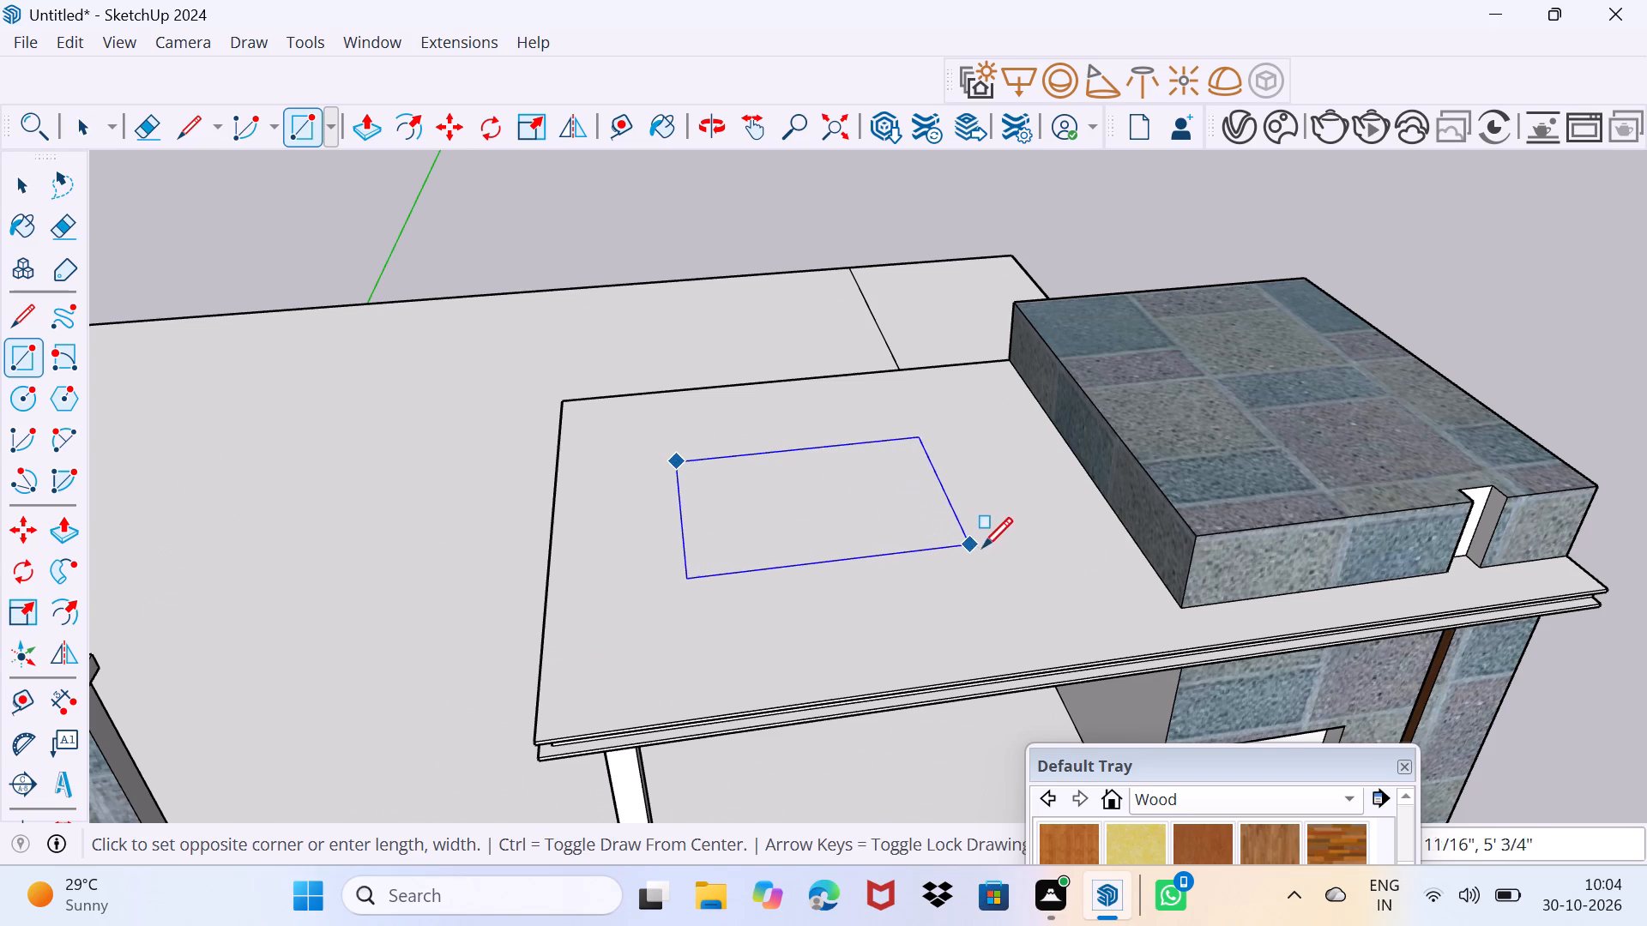
click(1032, 566)
key(space)
Paint the back and both side faces of the notch in the tower's top block with the plain dark brown wood material.
scroll(1501, 526, up, 3)
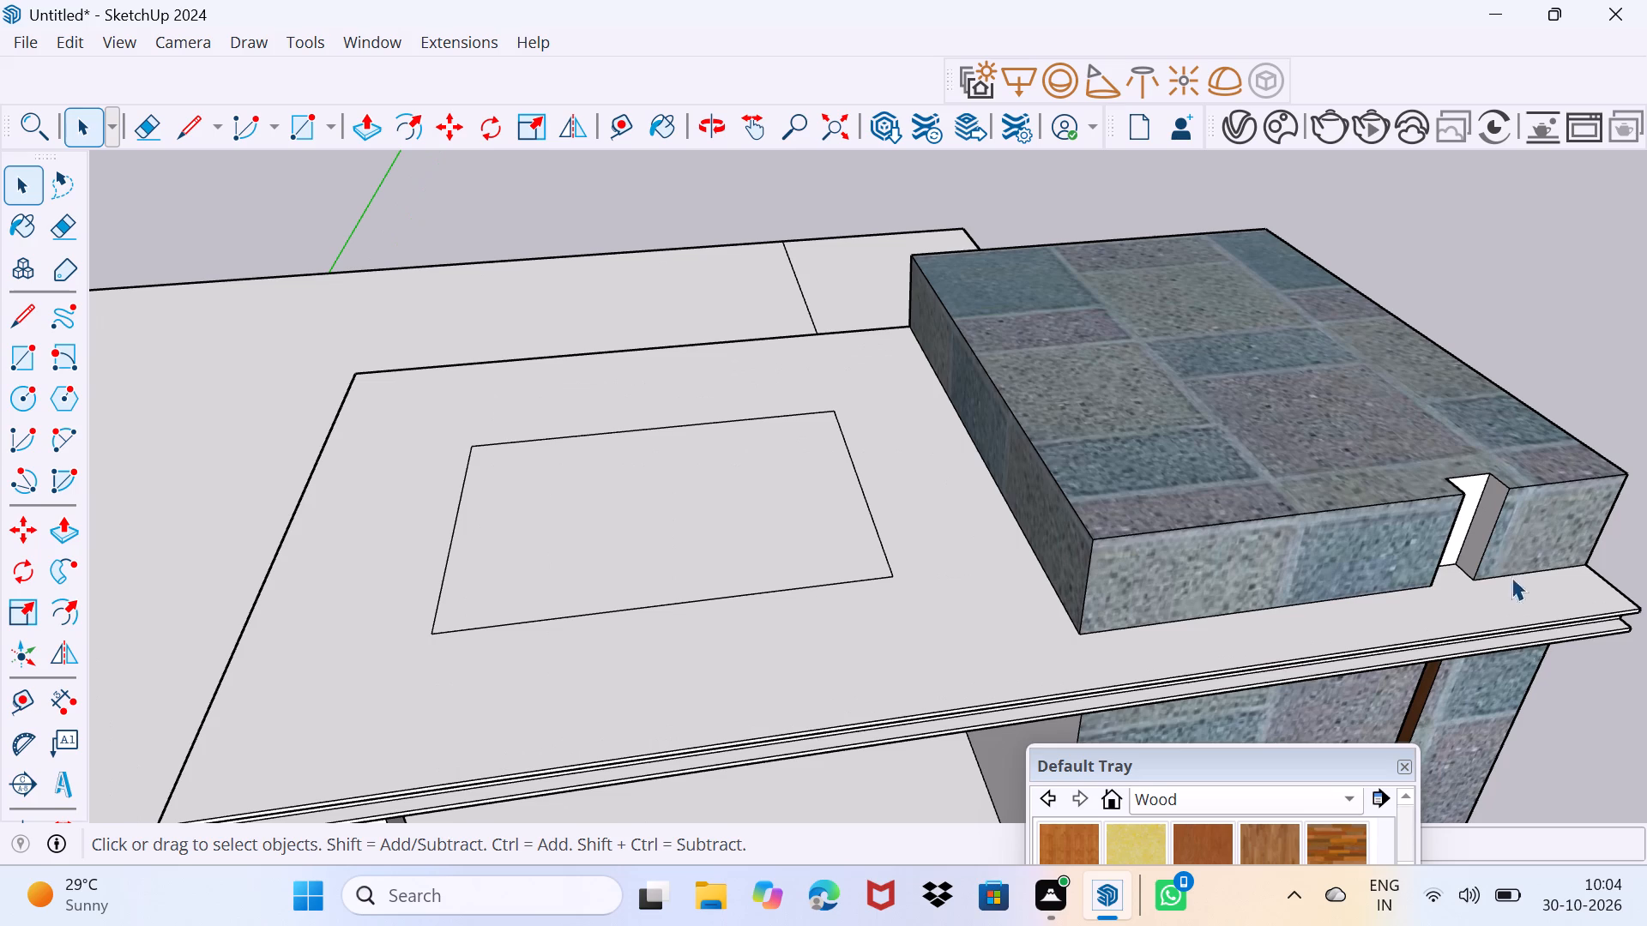
click(1224, 845)
scroll(1457, 578, up, 3)
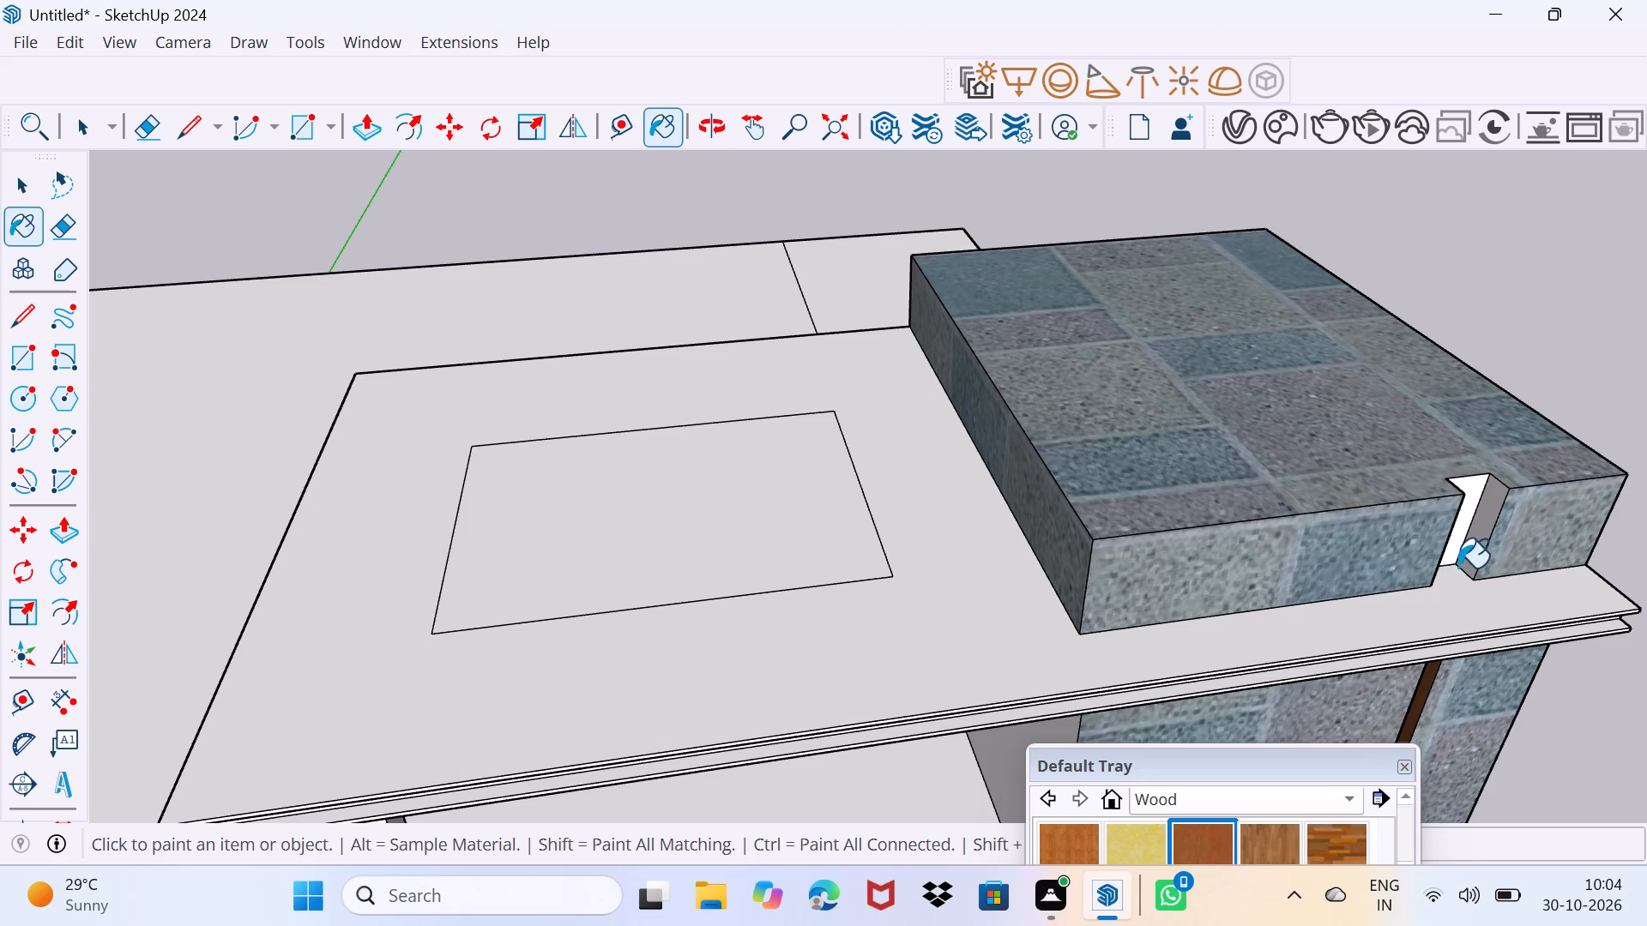
click(1469, 524)
scroll(1470, 520, up, 5)
middle_drag(1475, 508, 1153, 313)
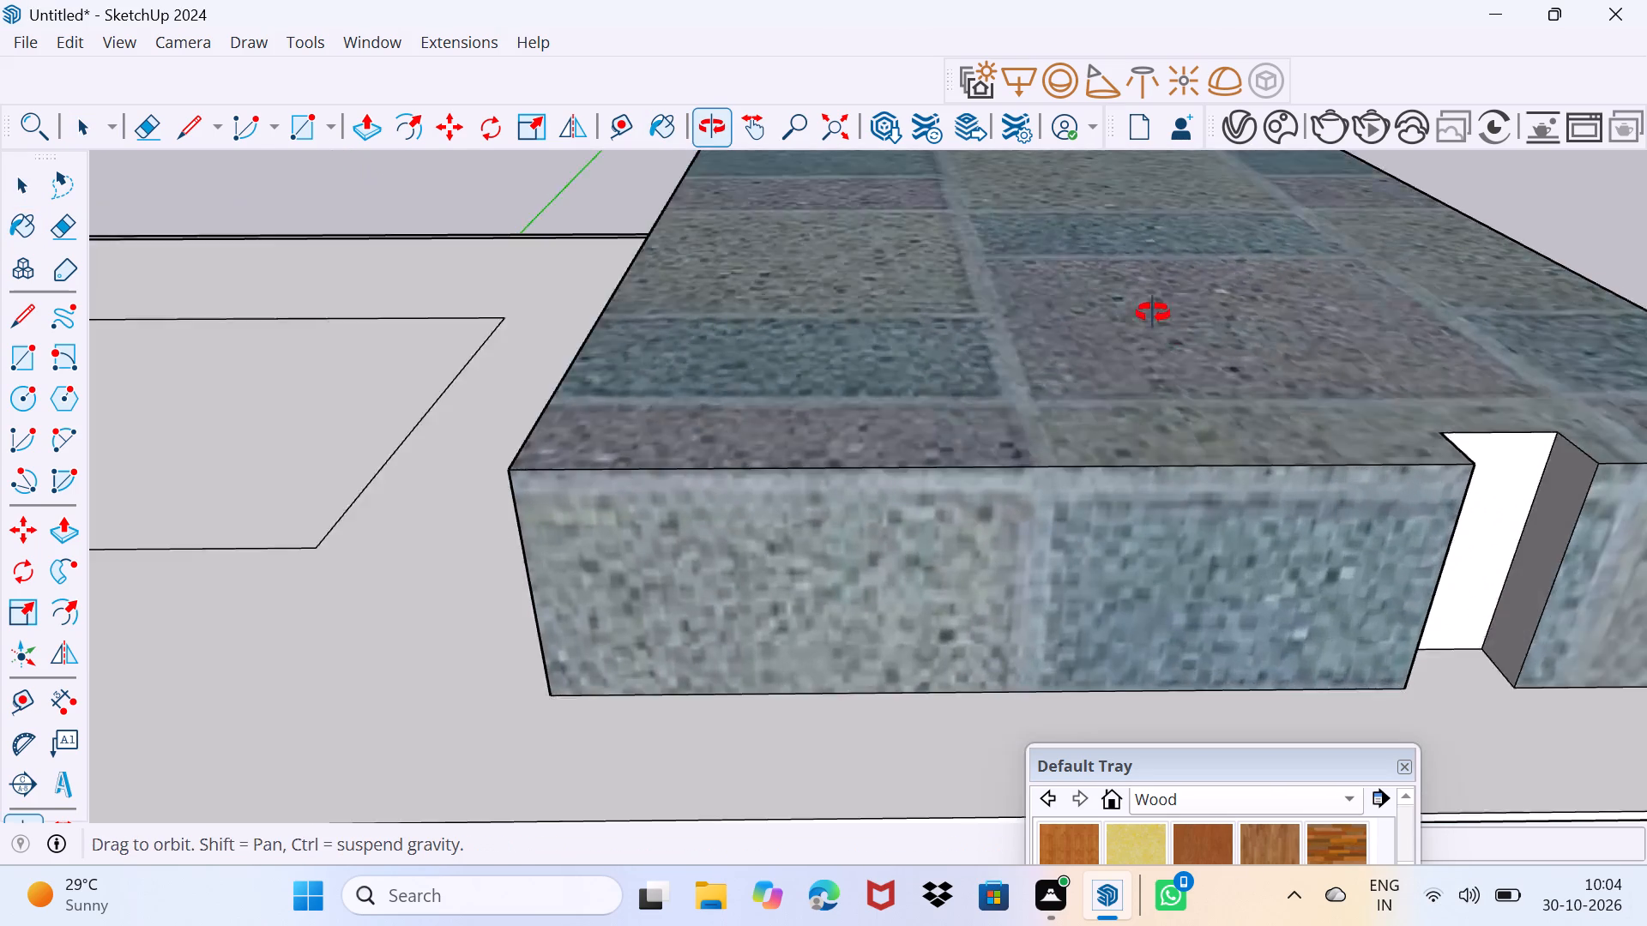
middle_drag(1153, 313, 1152, 310)
click(1456, 520)
scroll(1394, 517, up, 5)
middle_drag(1378, 519, 1287, 538)
click(1278, 524)
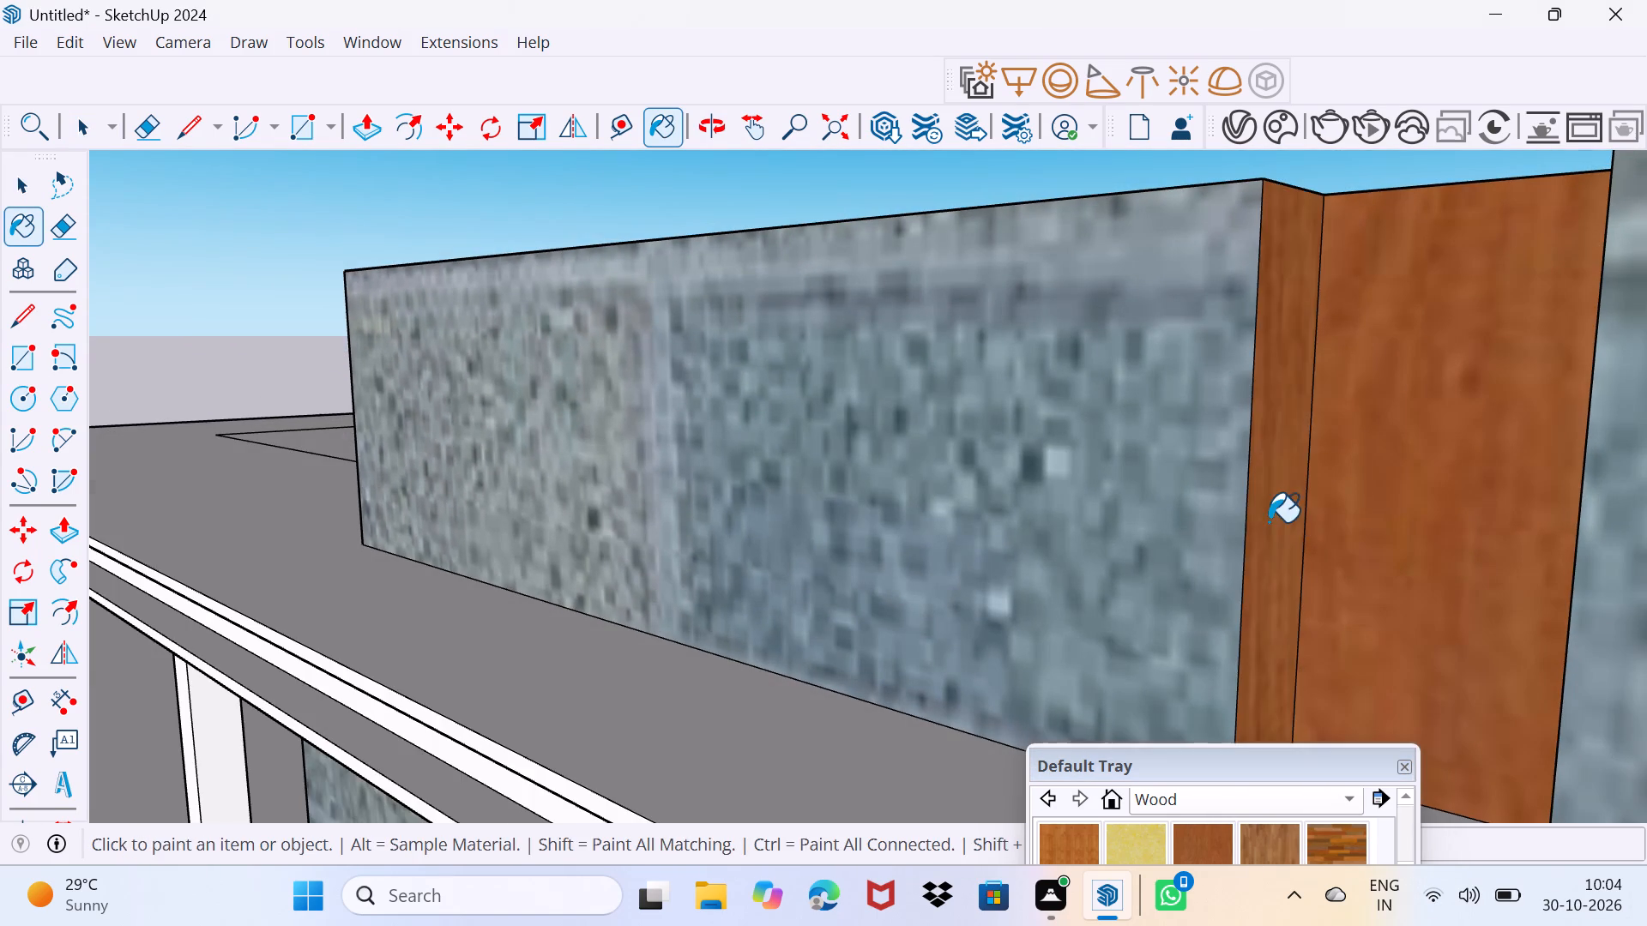
middle_drag(1269, 522, 1619, 574)
scroll(1297, 556, up, 2)
click(1289, 546)
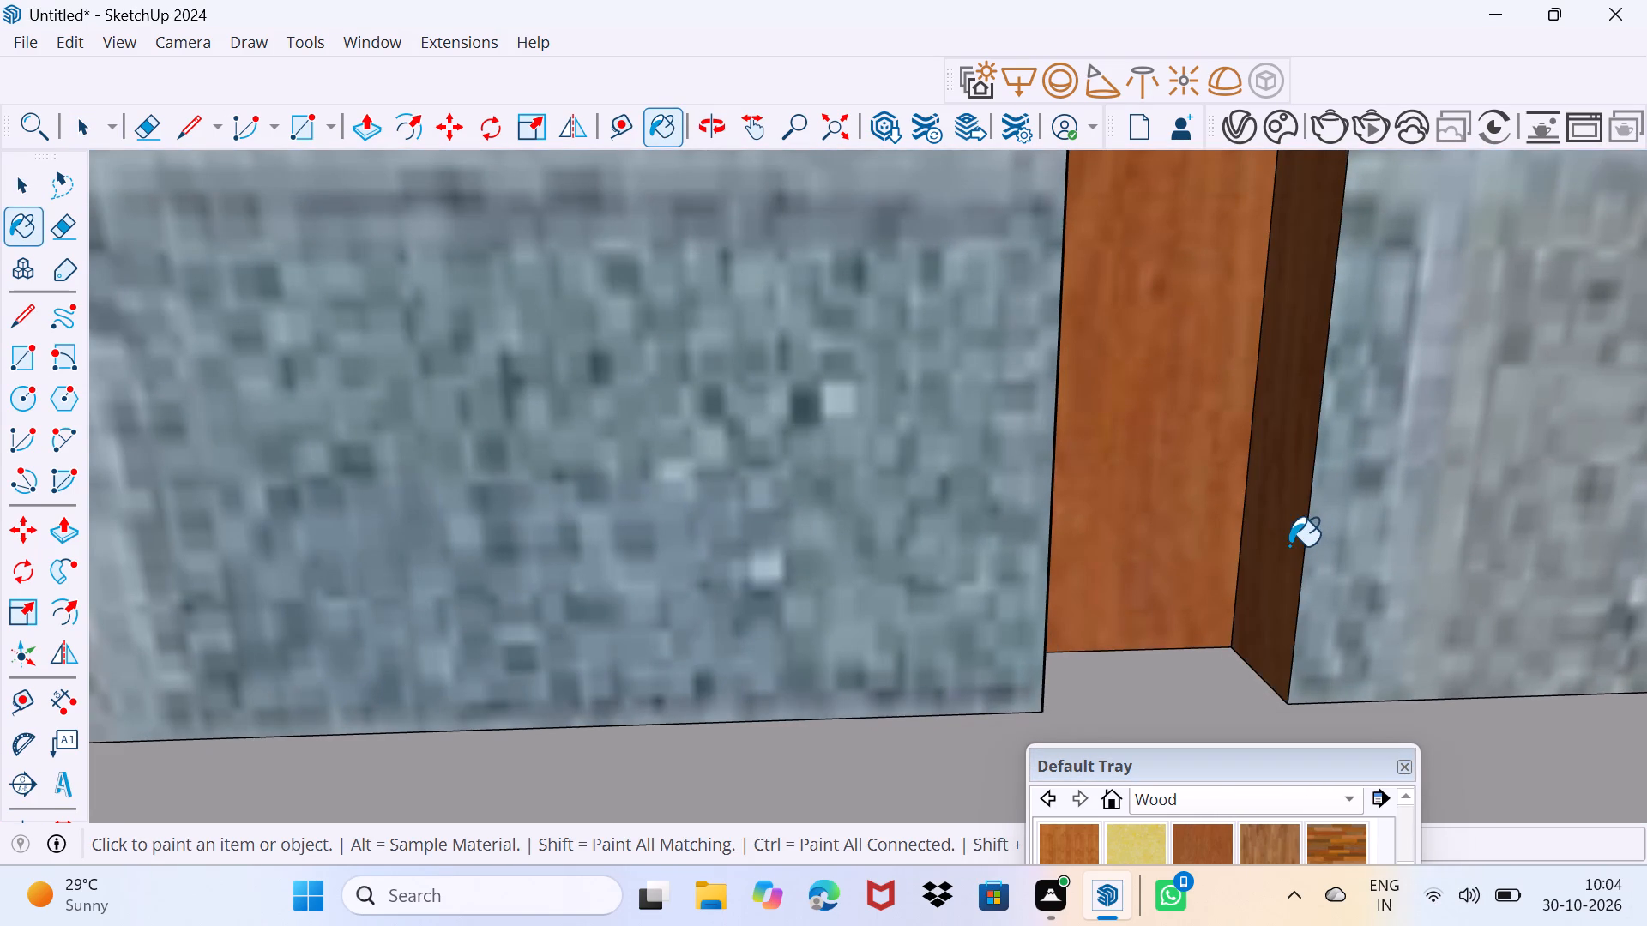
key(space)
Push the rectangle on the canopy slab down through its full thickness to cut a rectangular opening.
scroll(1288, 546, down, 18)
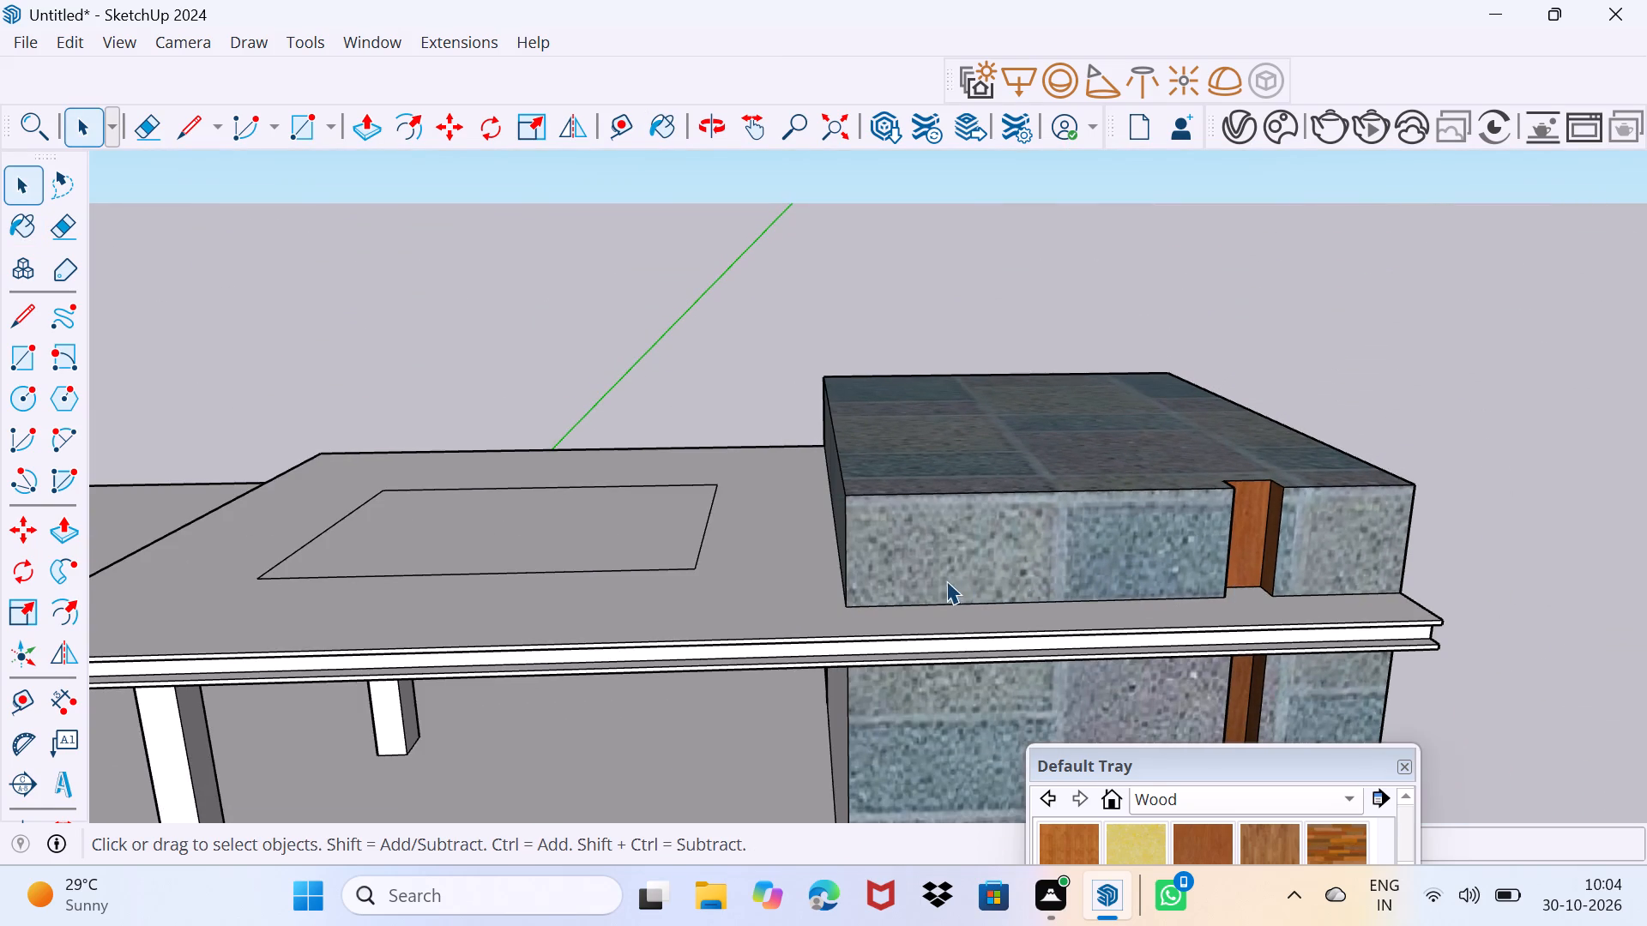
middle_drag(946, 580, 1287, 610)
scroll(915, 543, up, 3)
click(884, 545)
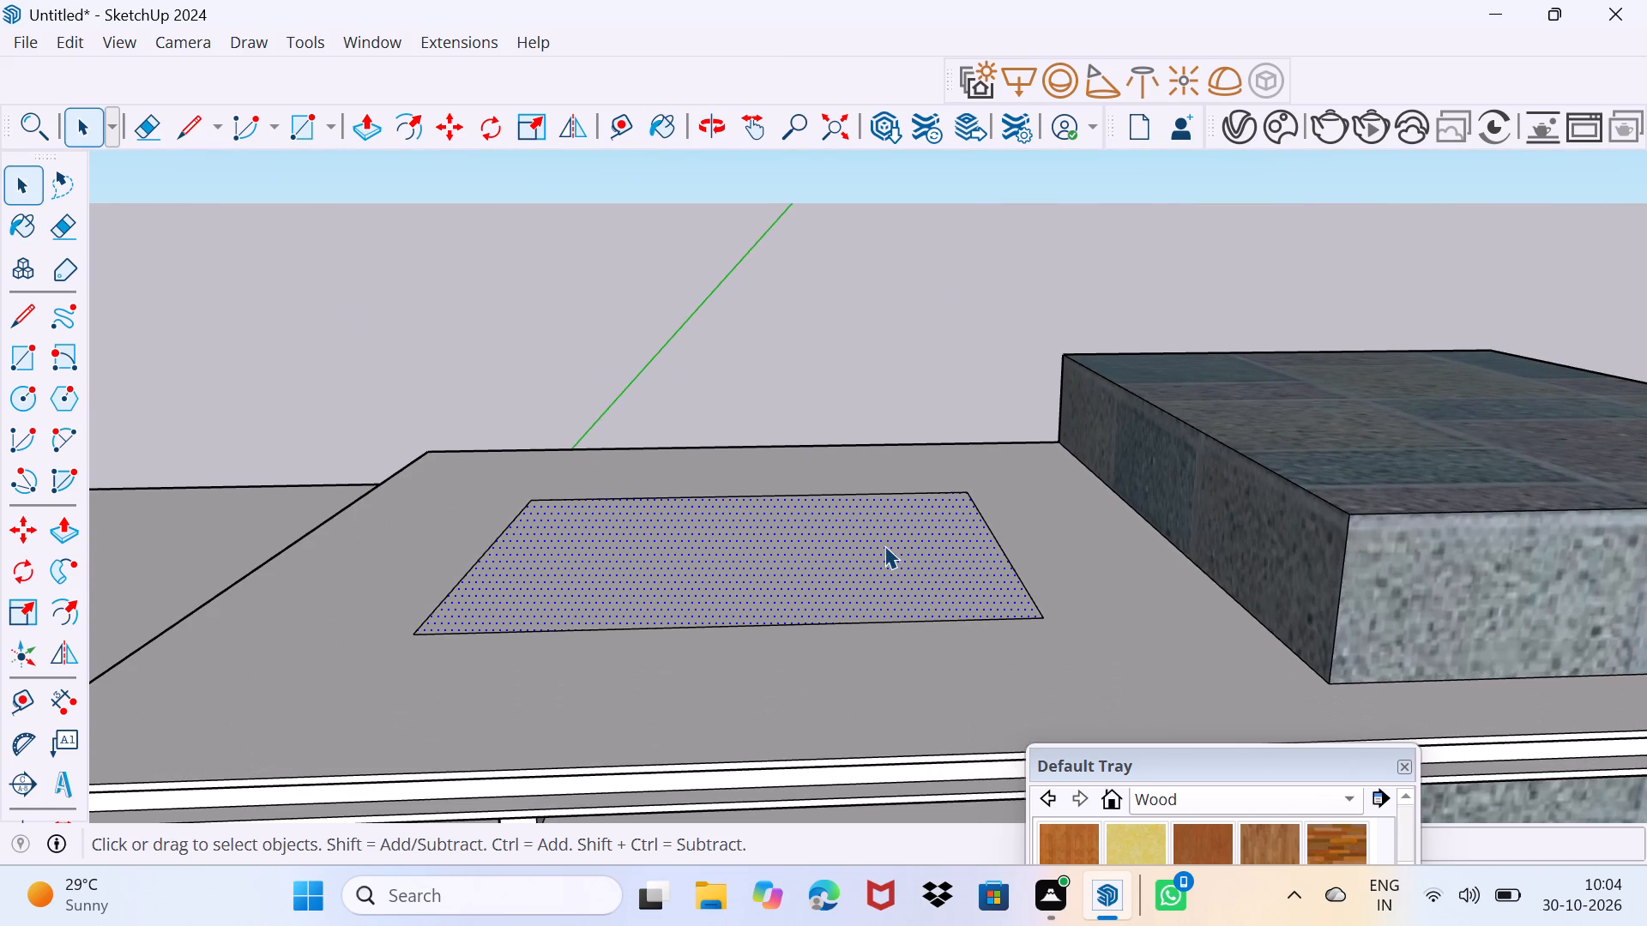
key(p)
click(884, 545)
middle_drag(833, 555, 844, 653)
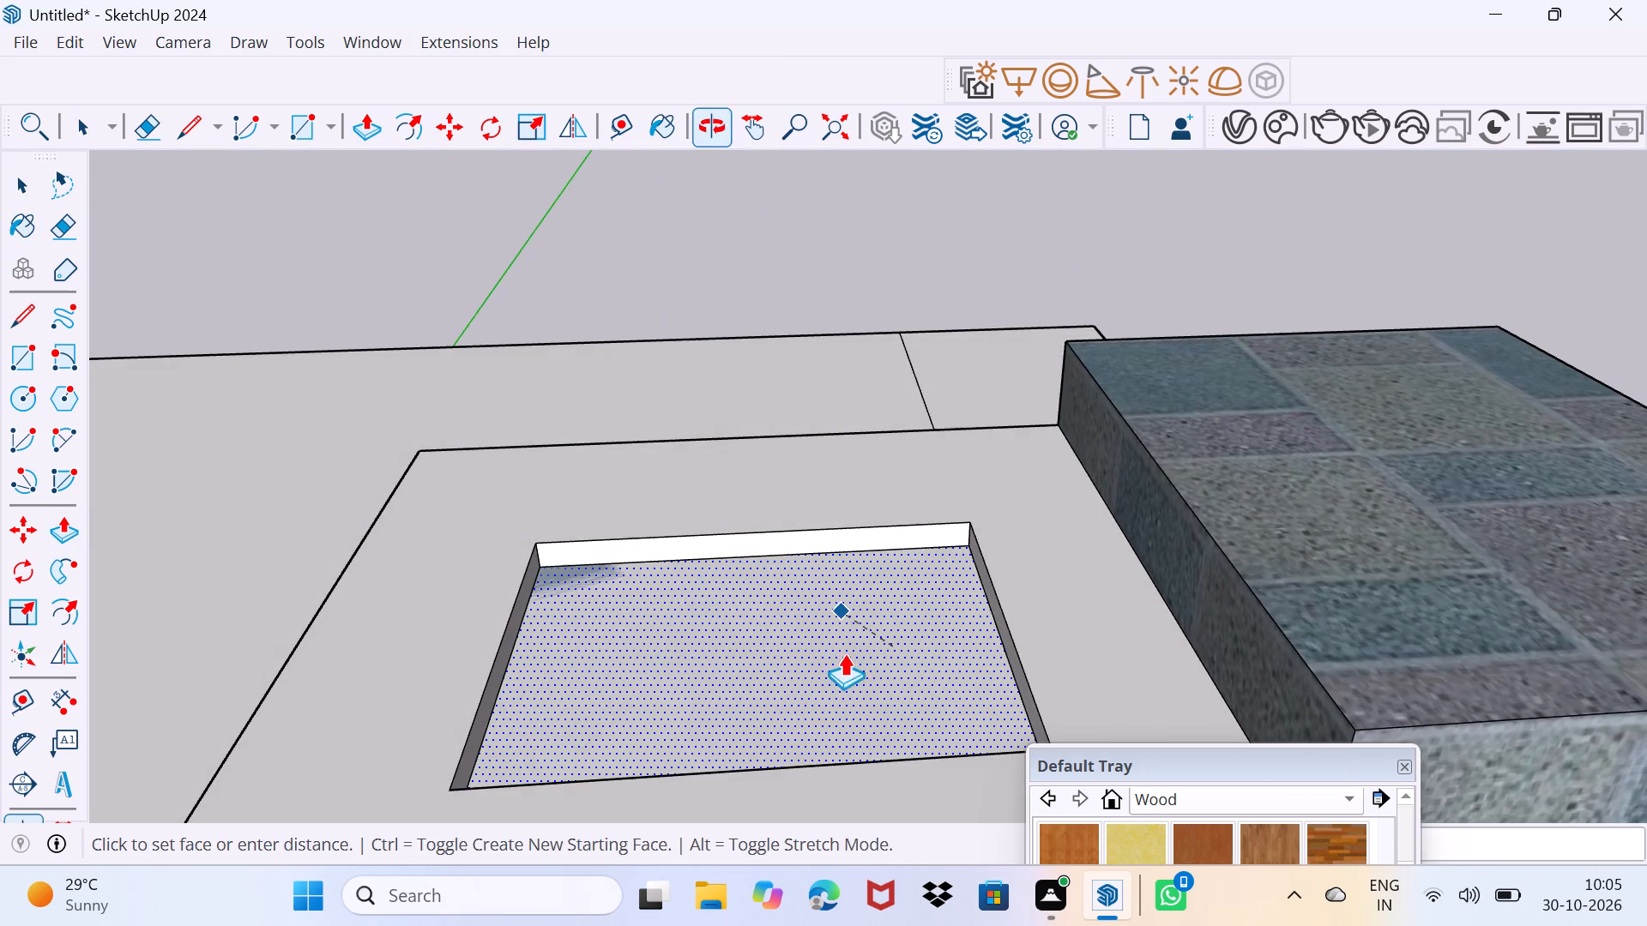
click(819, 640)
key(space)
middle_drag(839, 694, 869, 532)
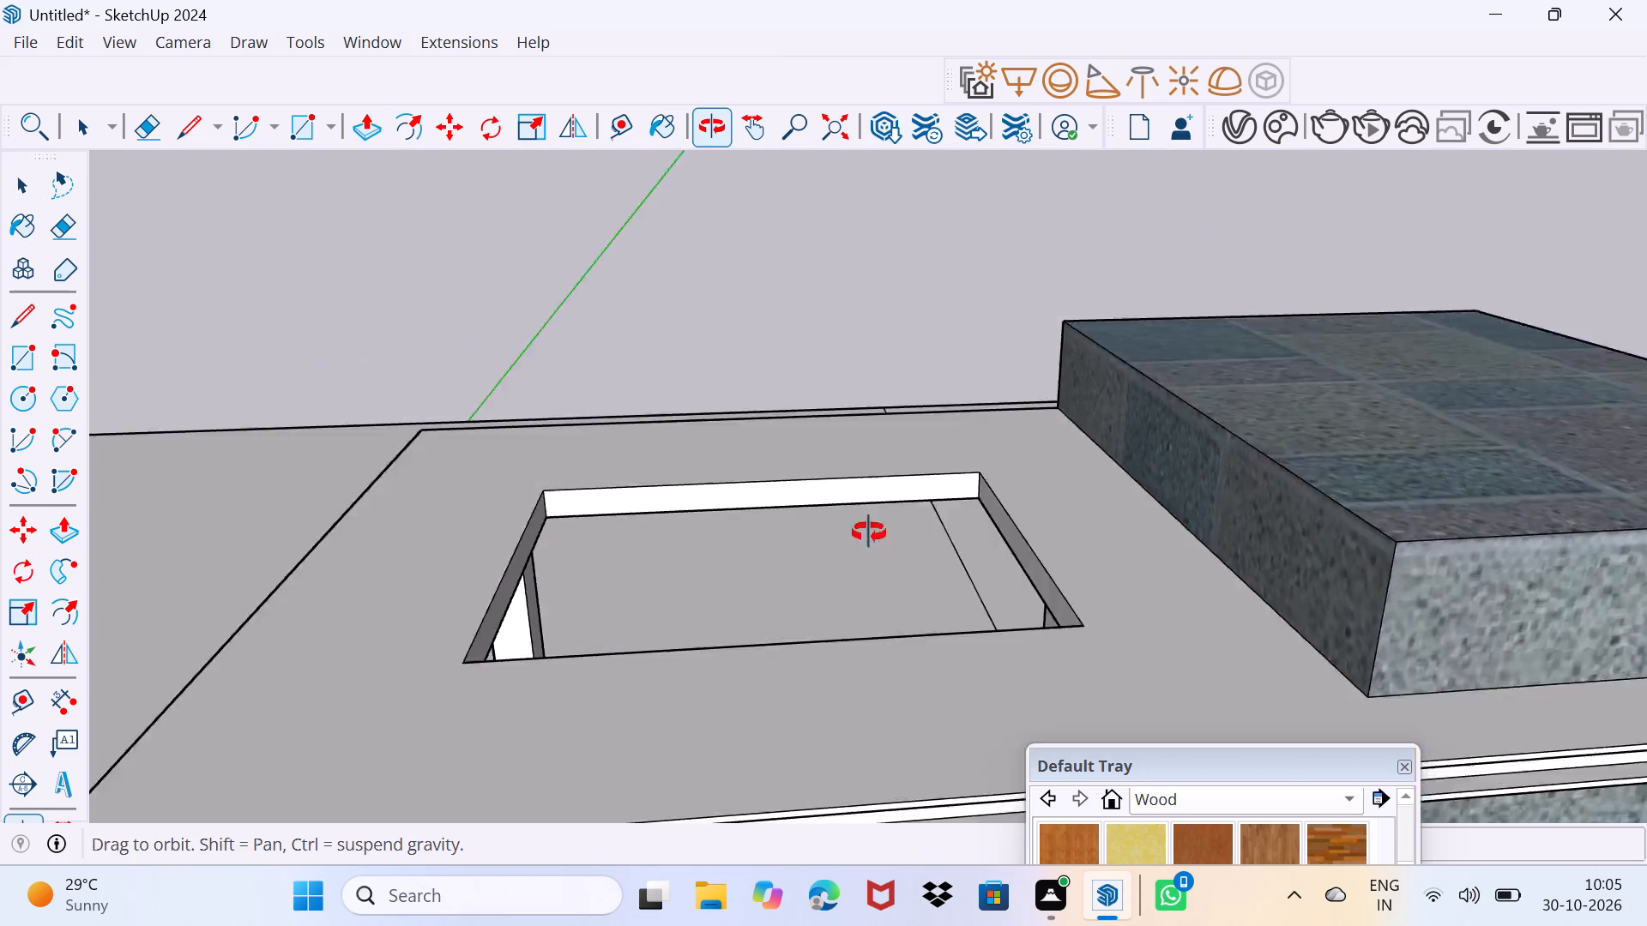
middle_drag(869, 532, 860, 427)
scroll(860, 427, down, 9)
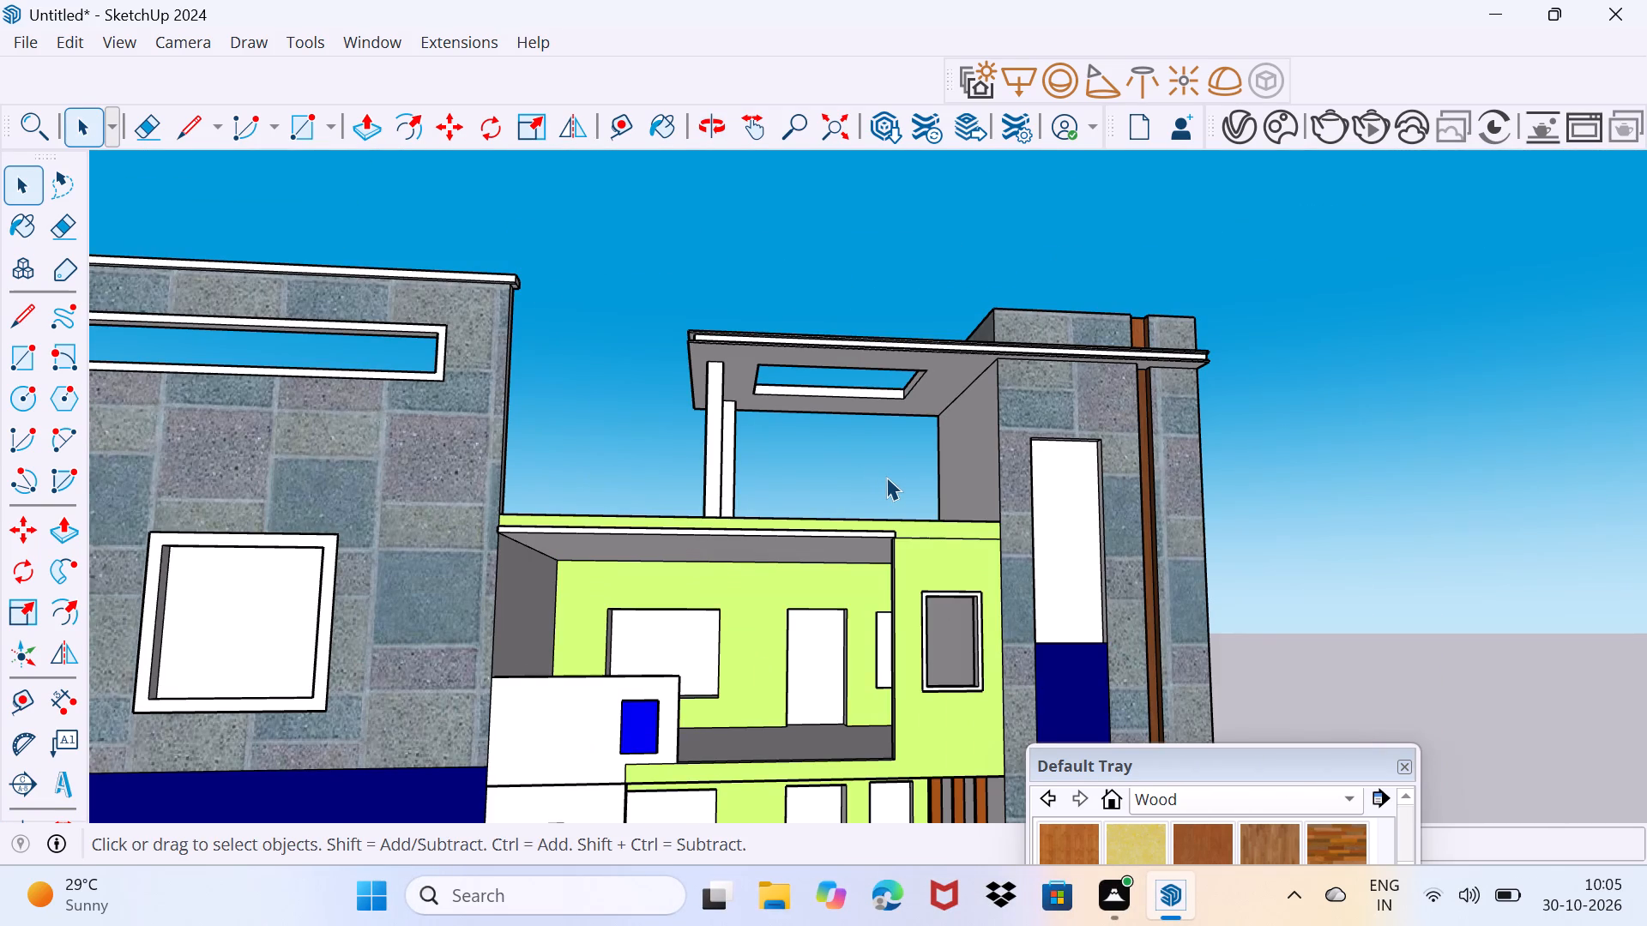
scroll(835, 436, up, 1)
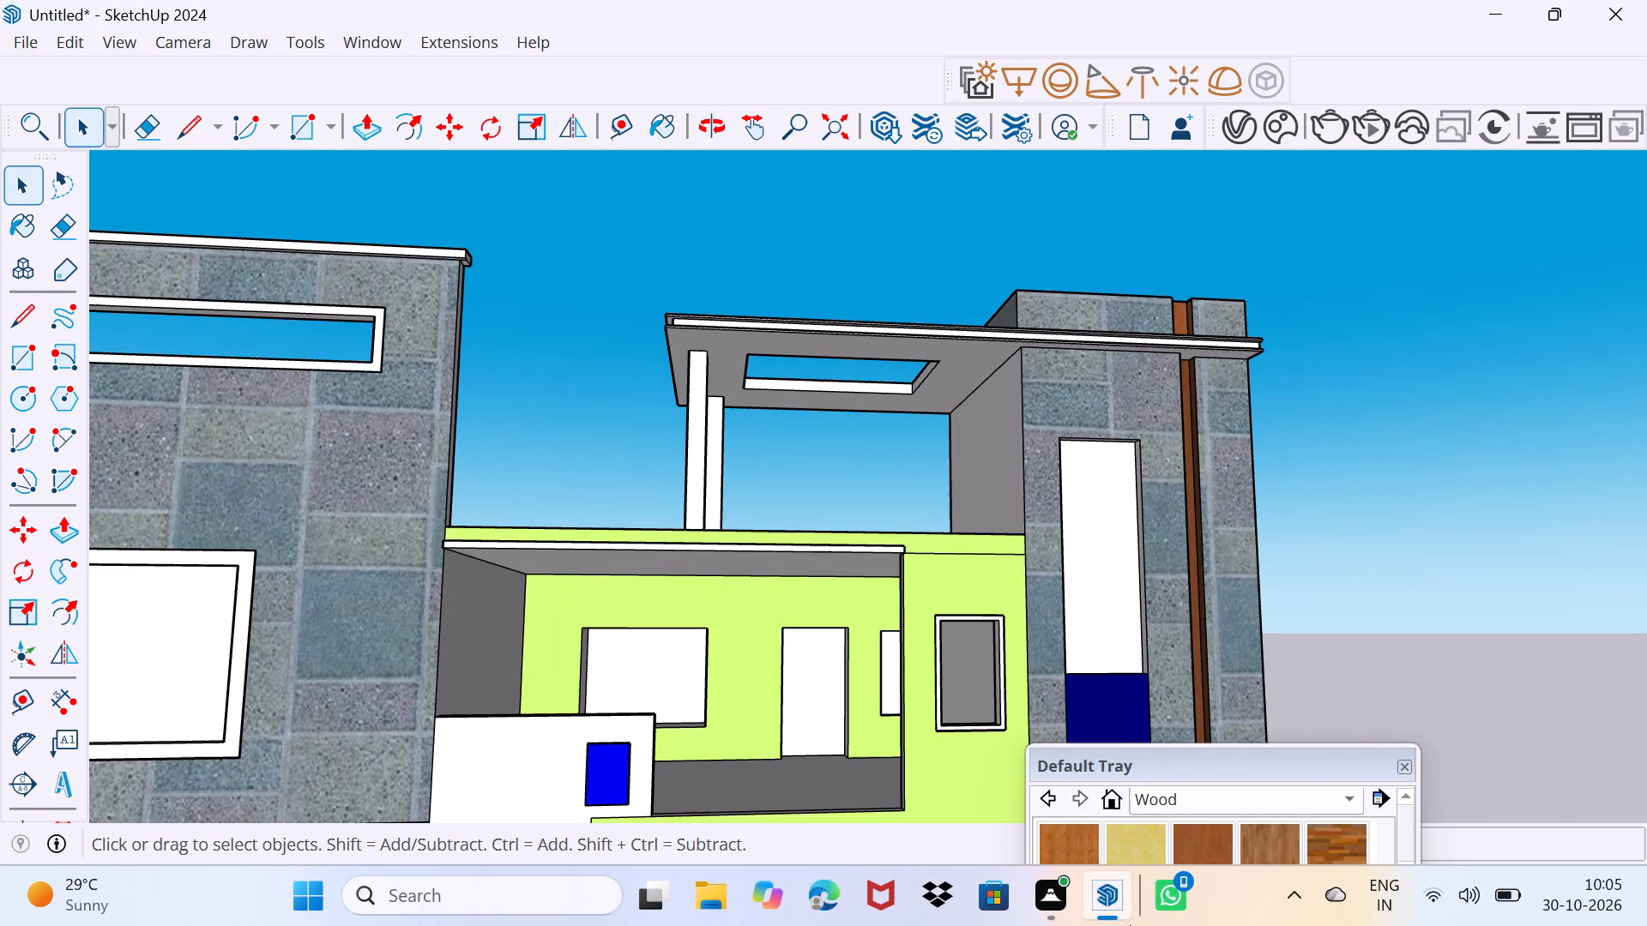
Search the 3D Warehouse for "railing".
click(431, 45)
click(381, 51)
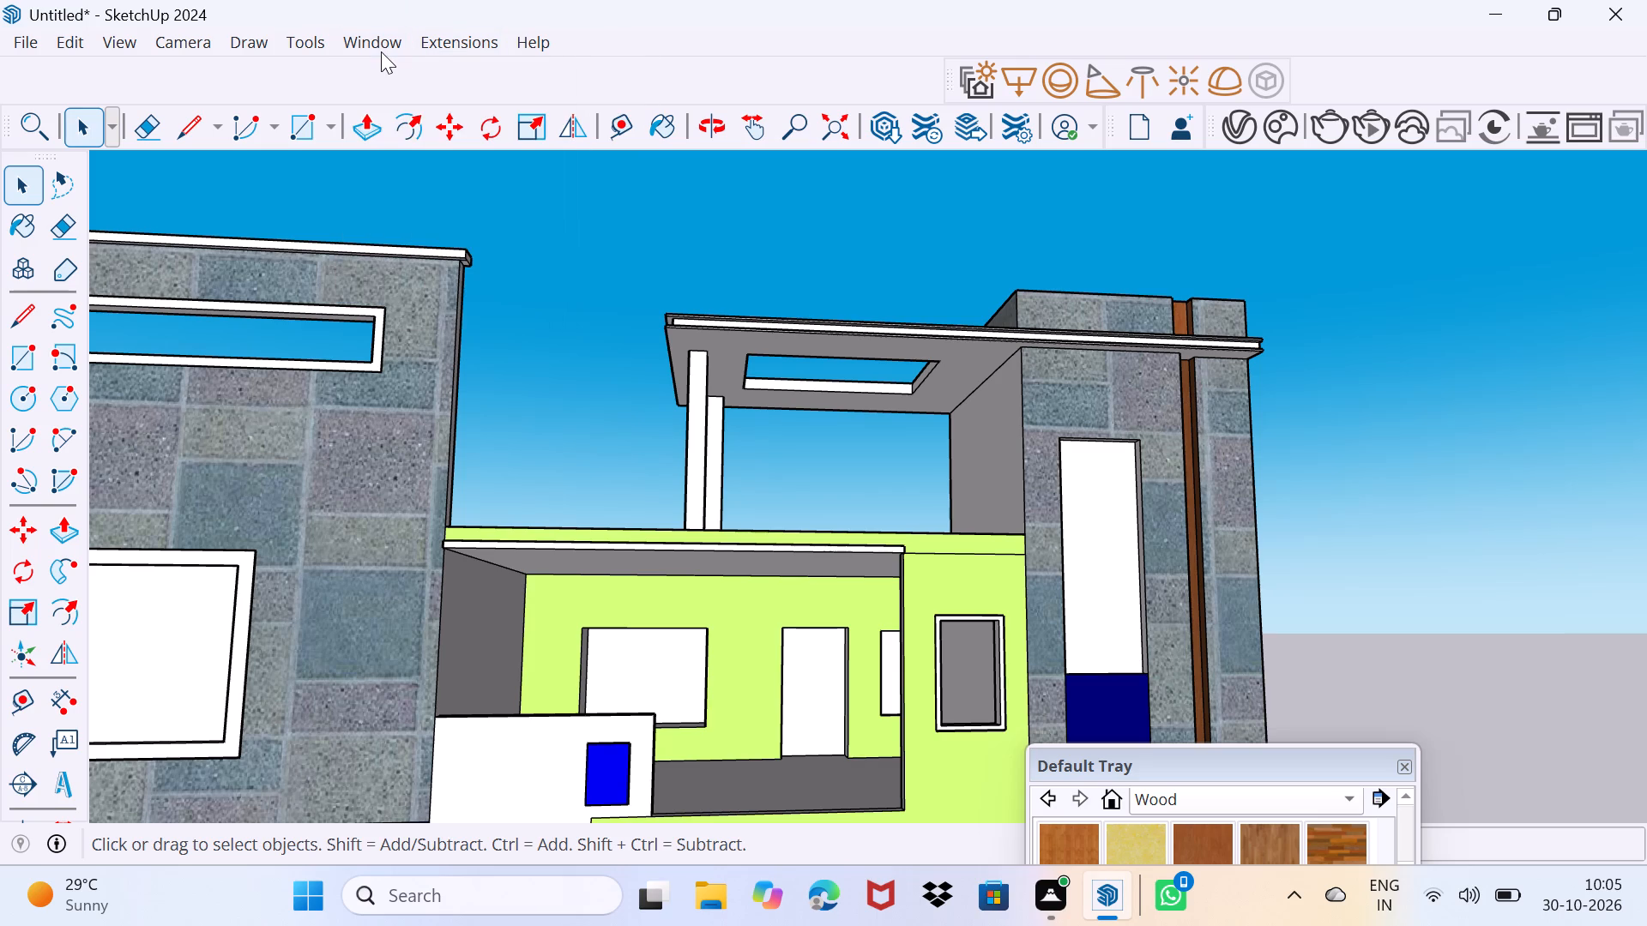
click(381, 51)
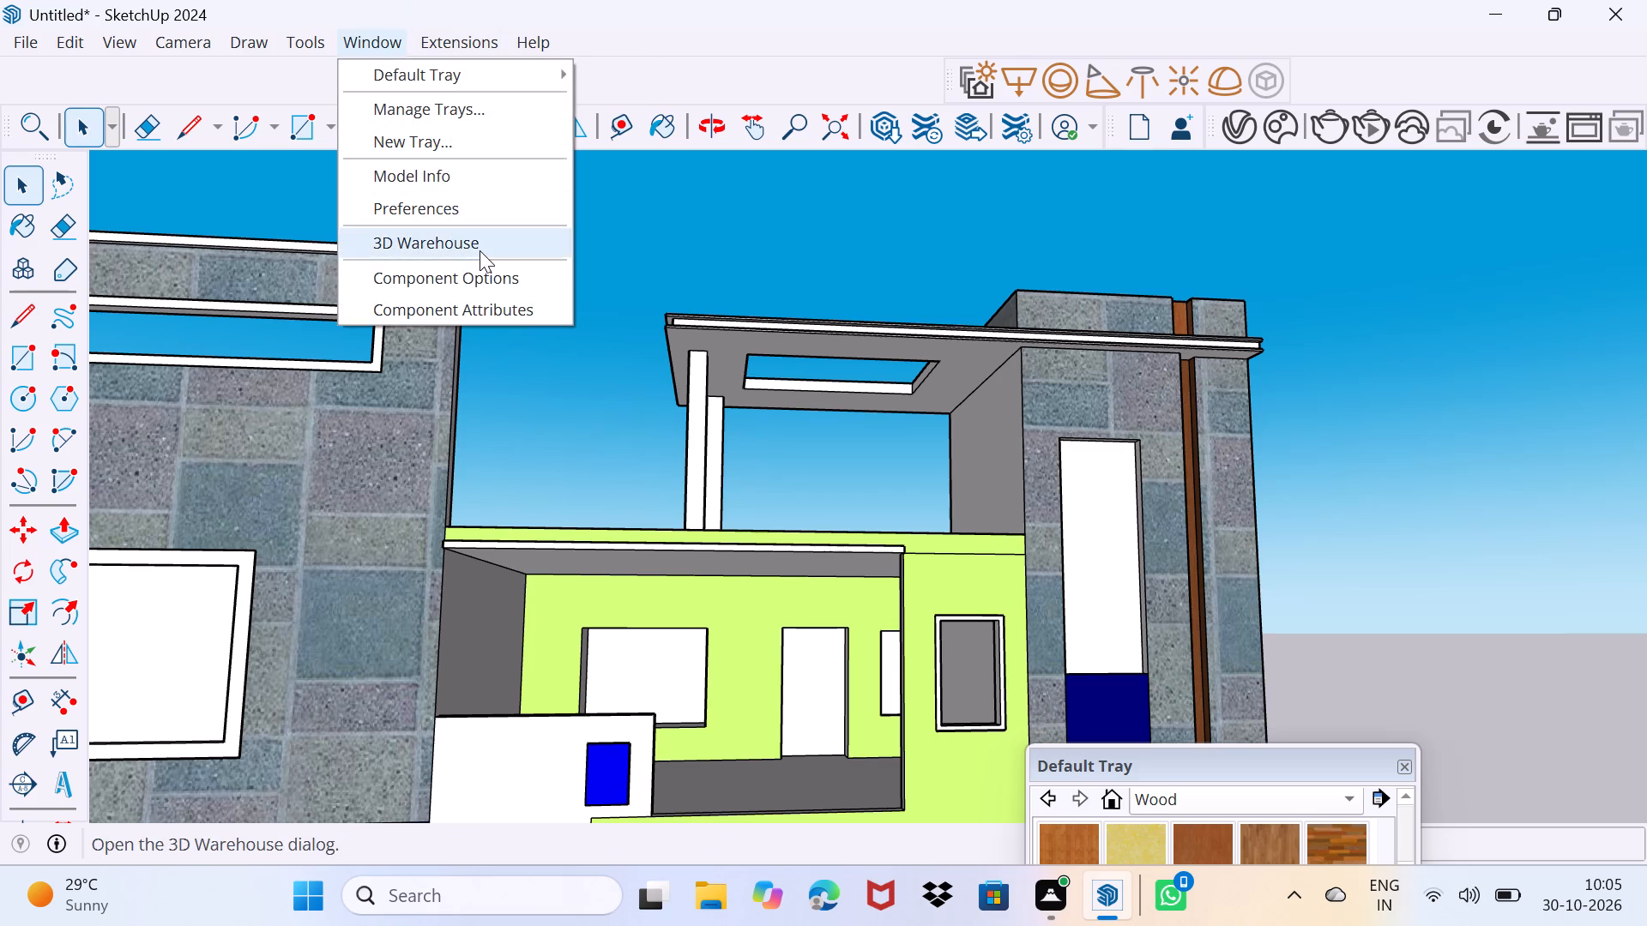
click(480, 250)
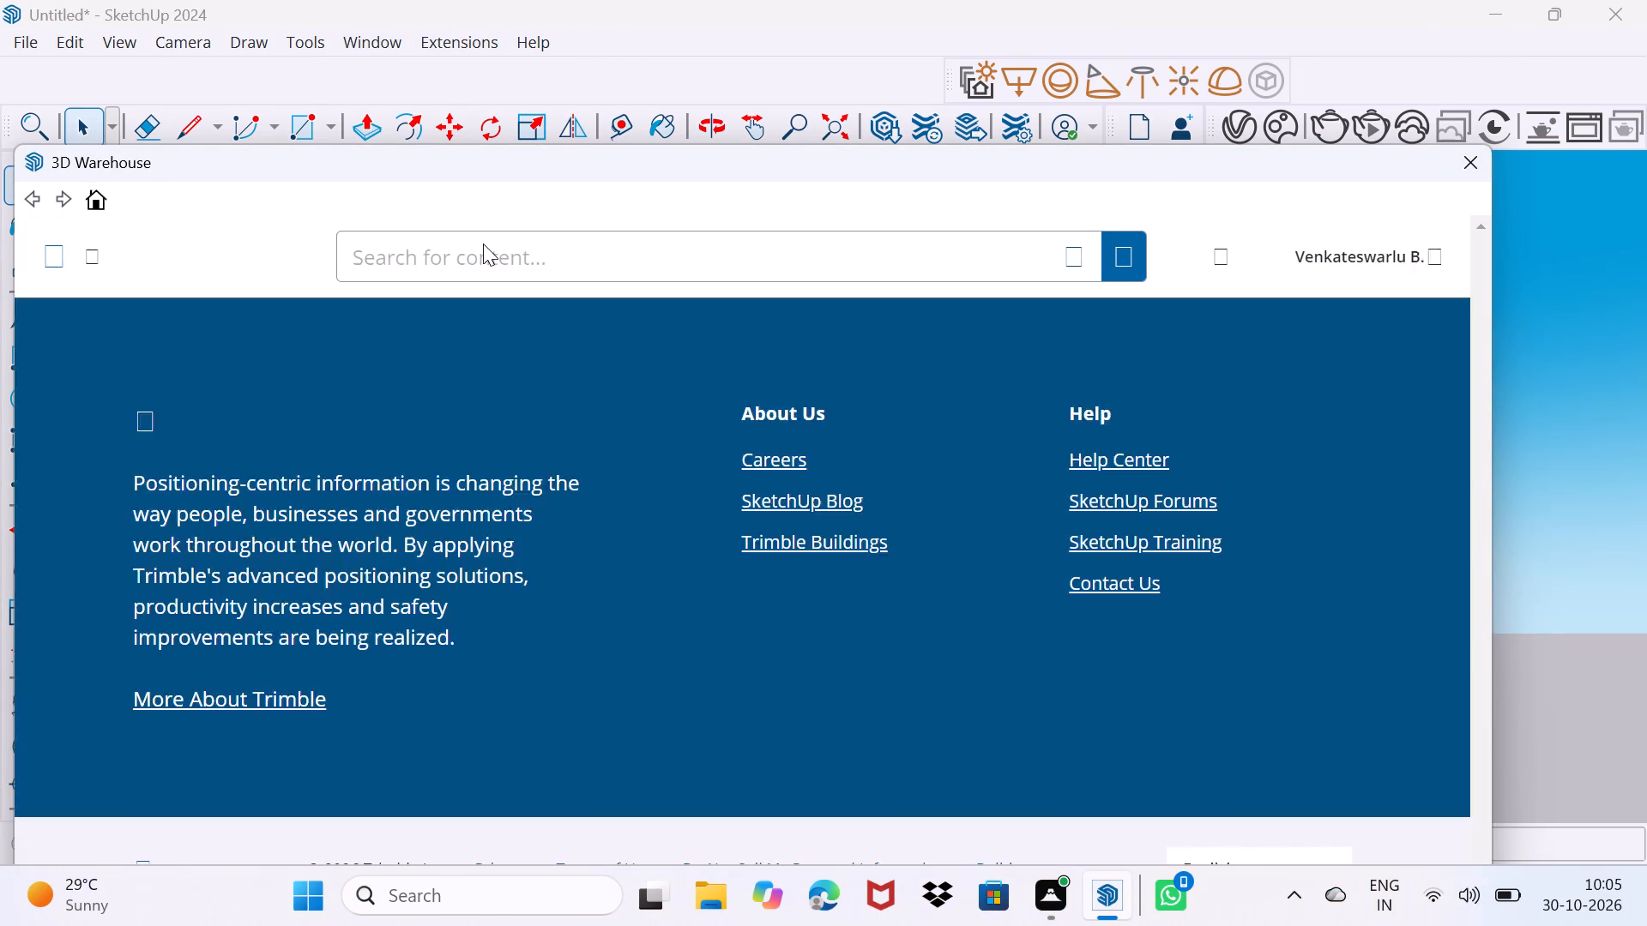
click(499, 267)
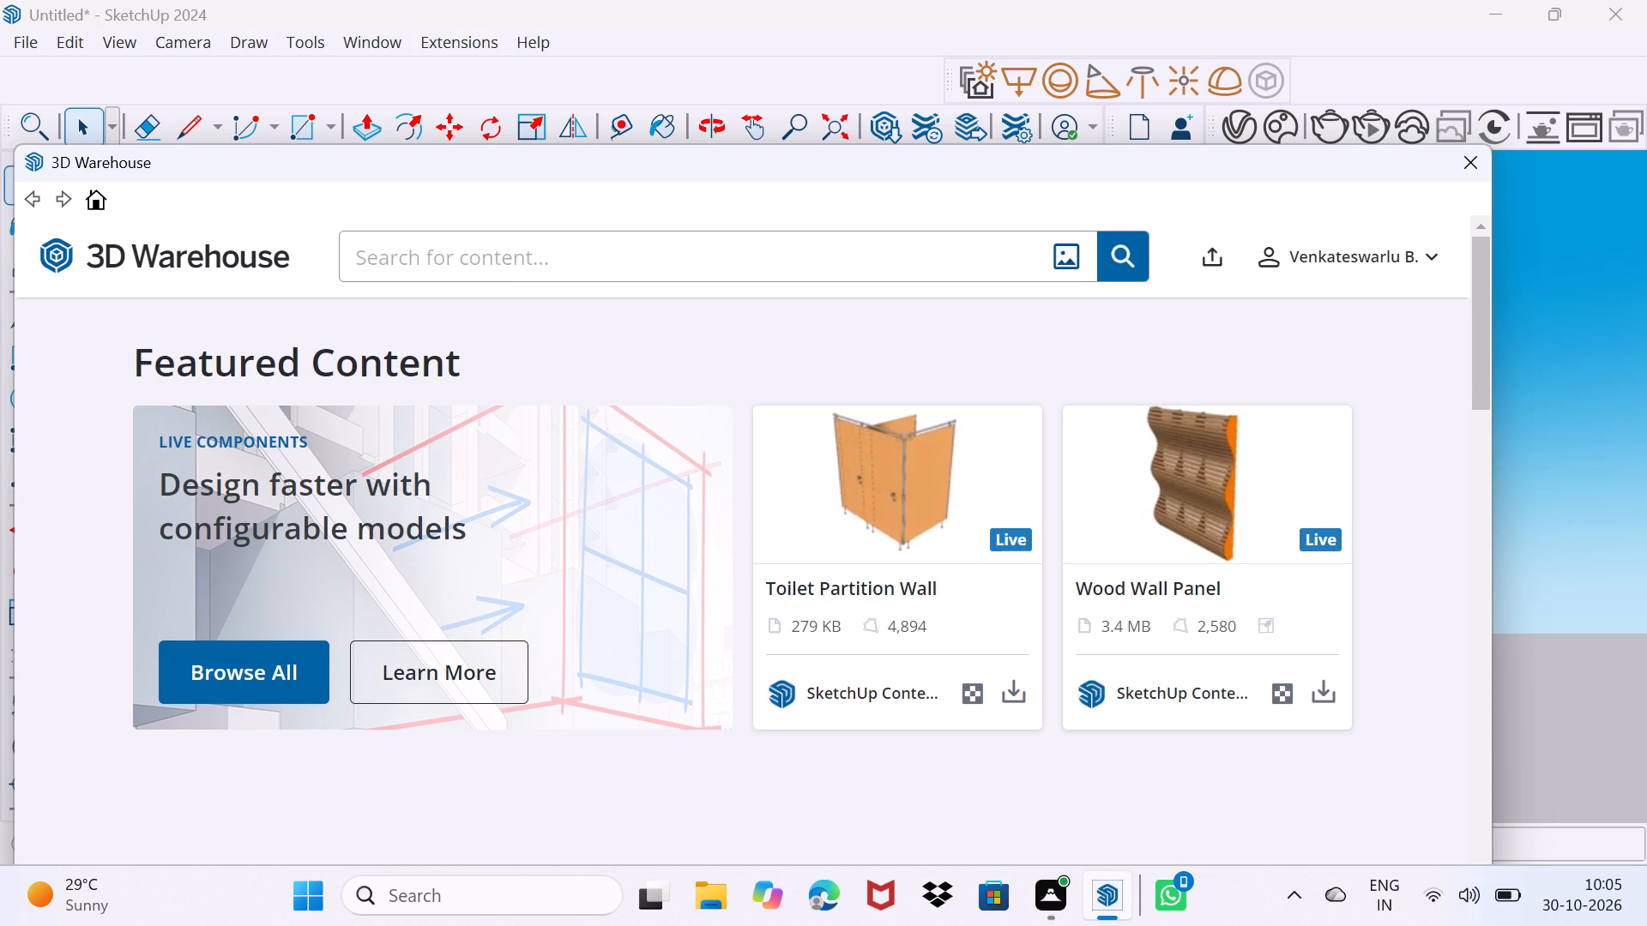
text(raili)
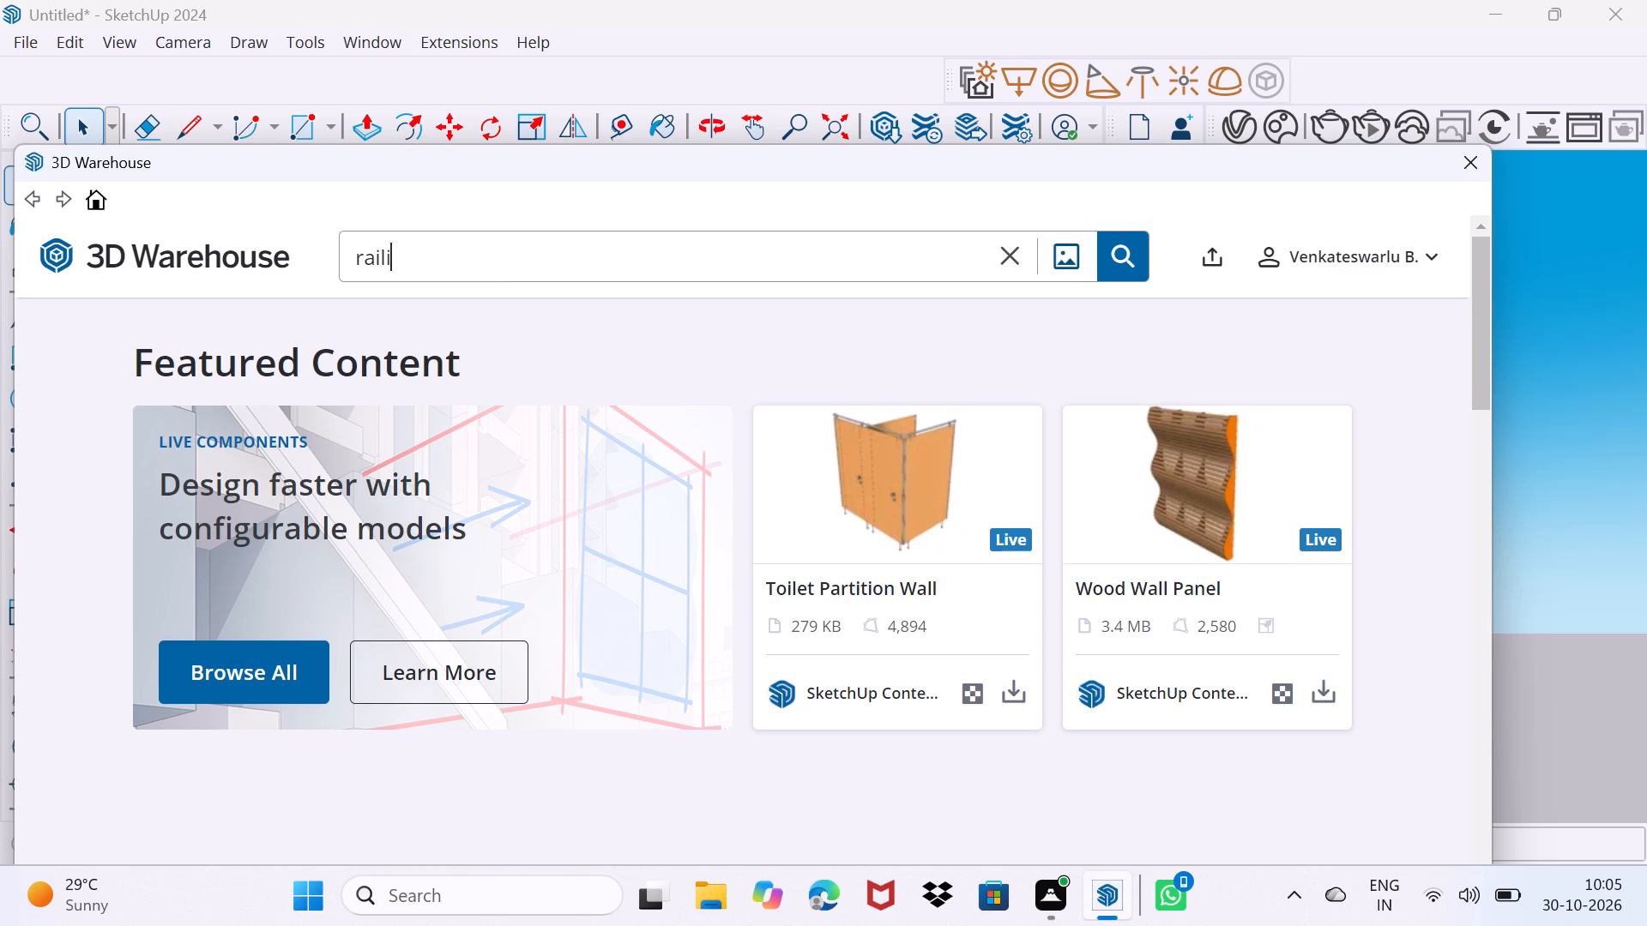
text(ng)
key(Return)
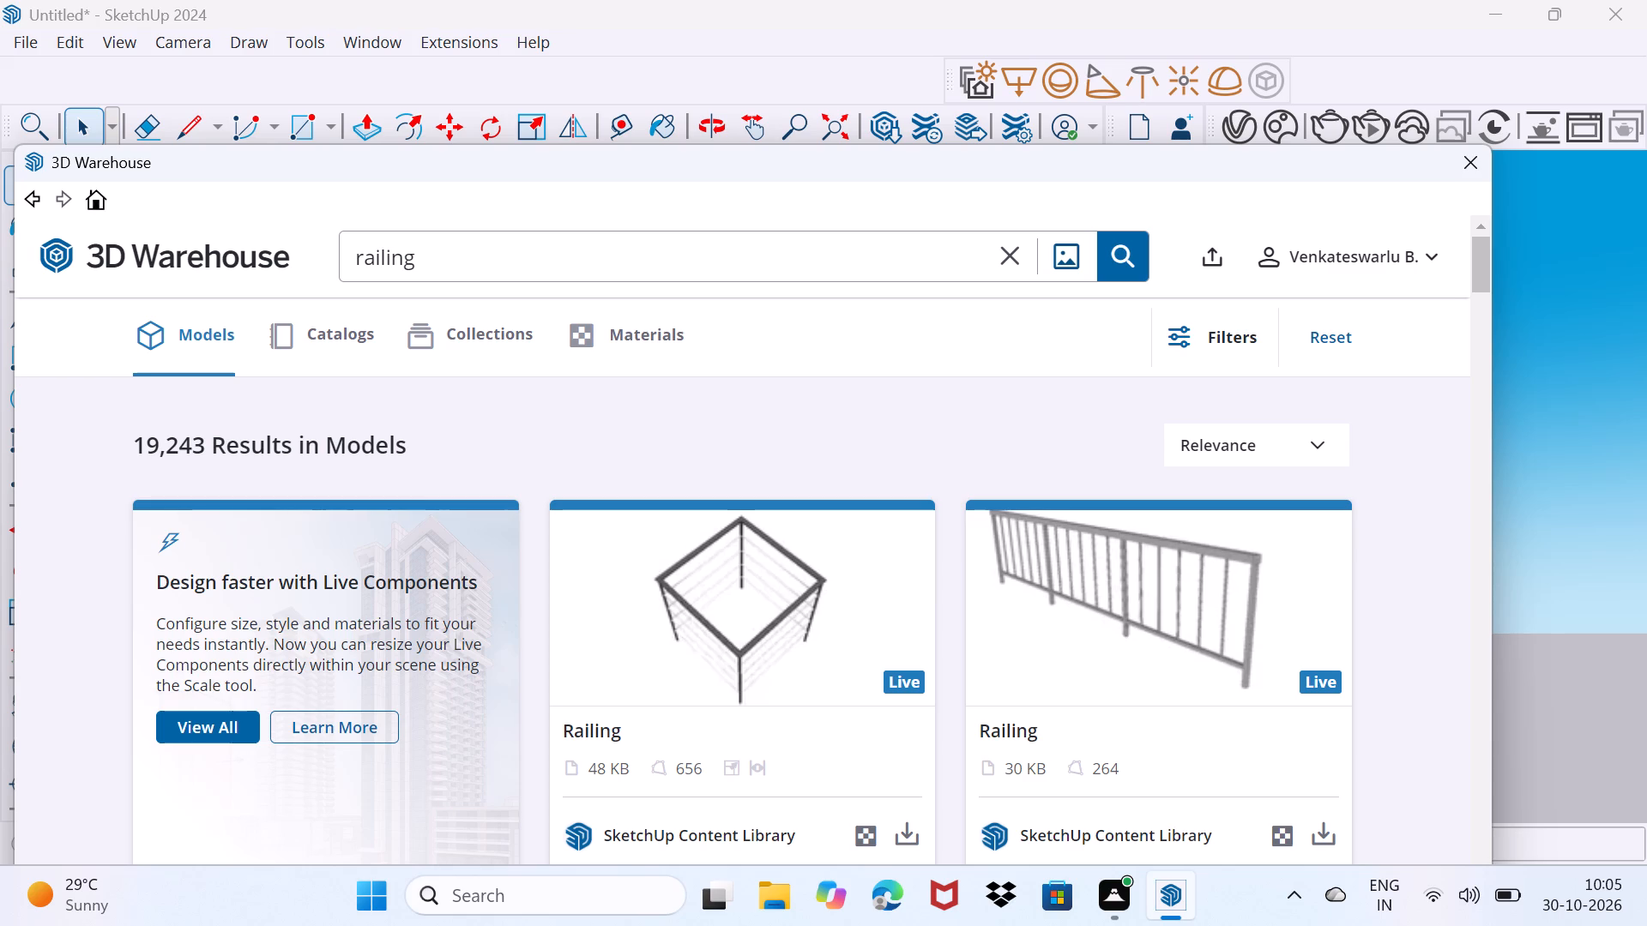
Look through the railing models for a style suitable for the terrace edge.
scroll(755, 428, down, 3)
scroll(848, 515, down, 7)
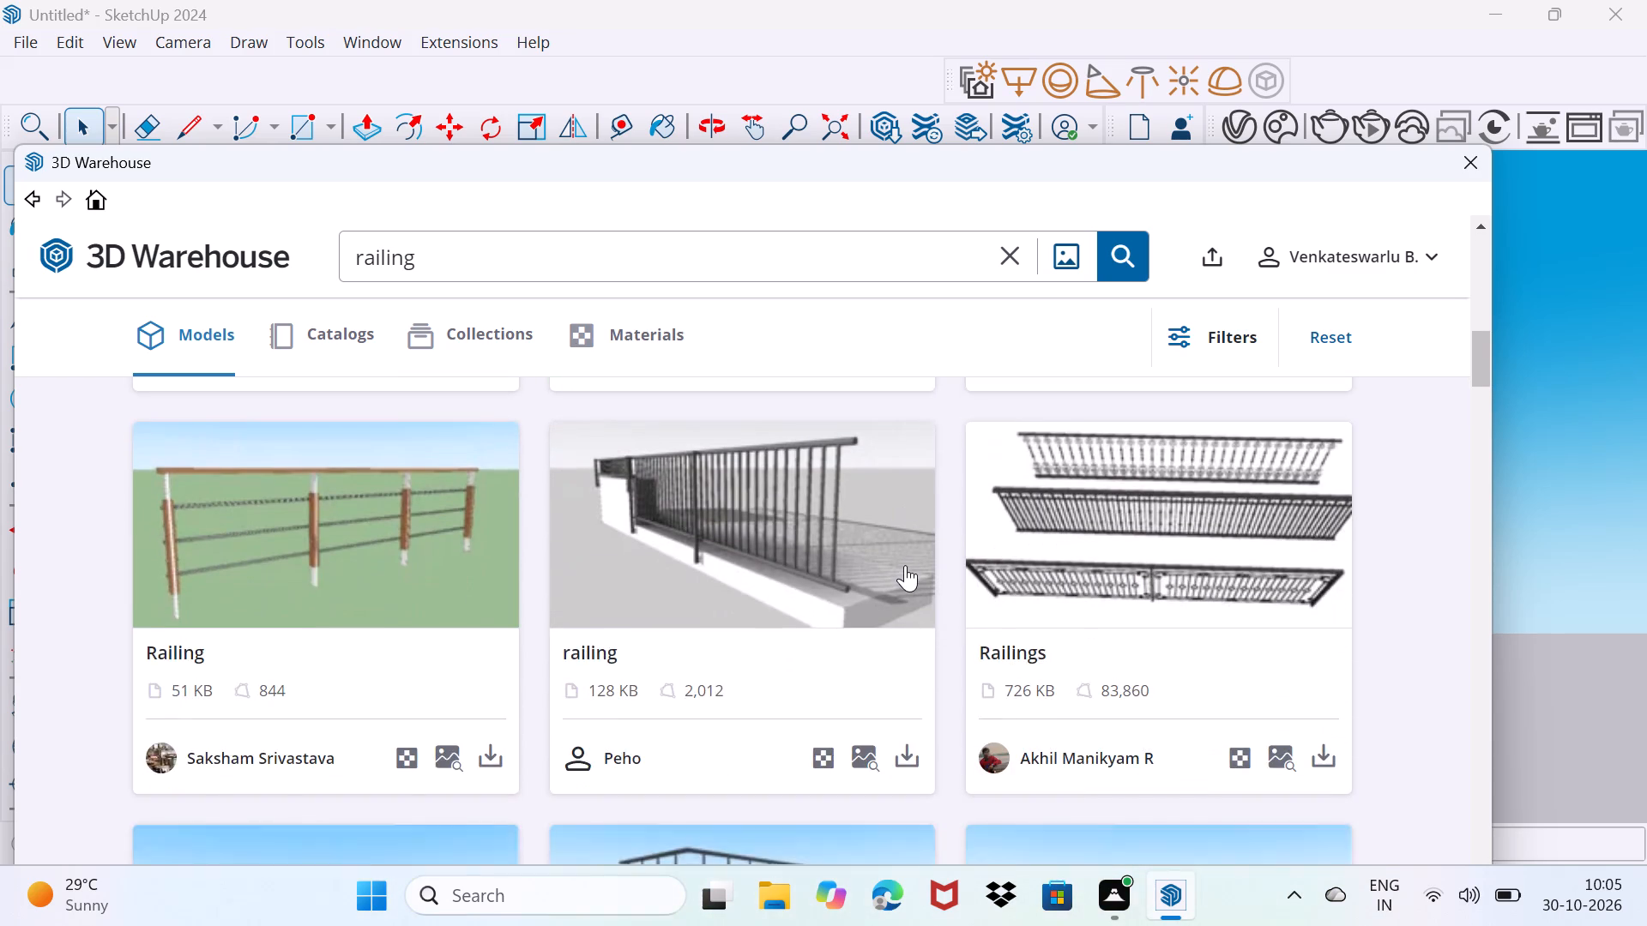
scroll(905, 565, down, 10)
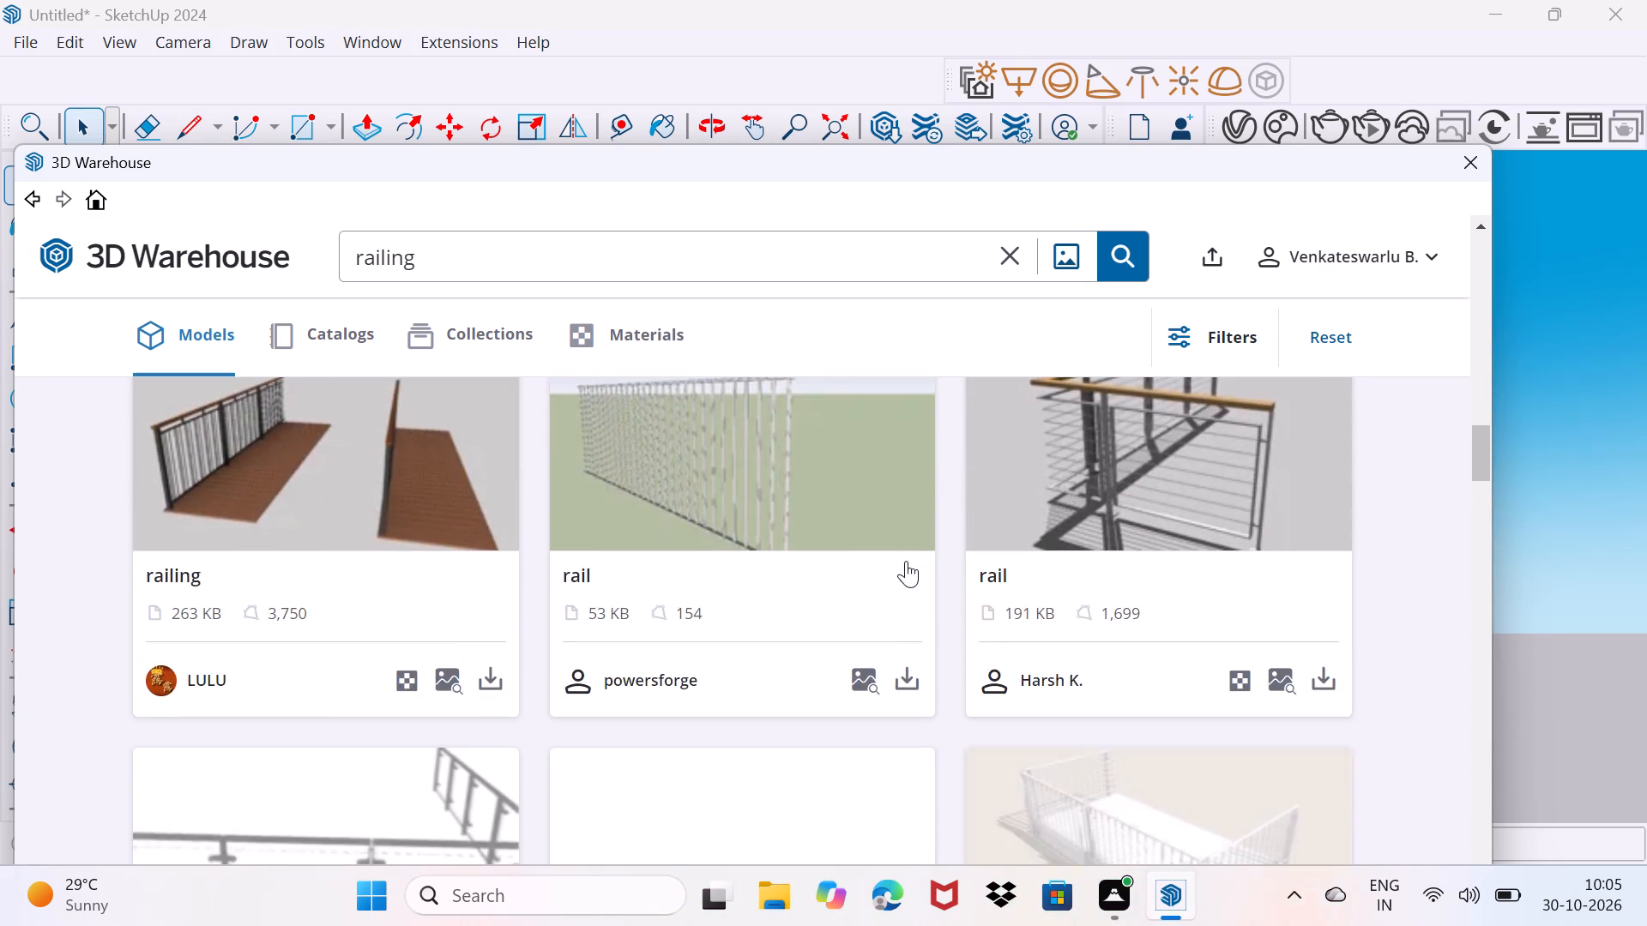
scroll(906, 561, down, 17)
scroll(902, 547, up, 4)
scroll(902, 545, down, 12)
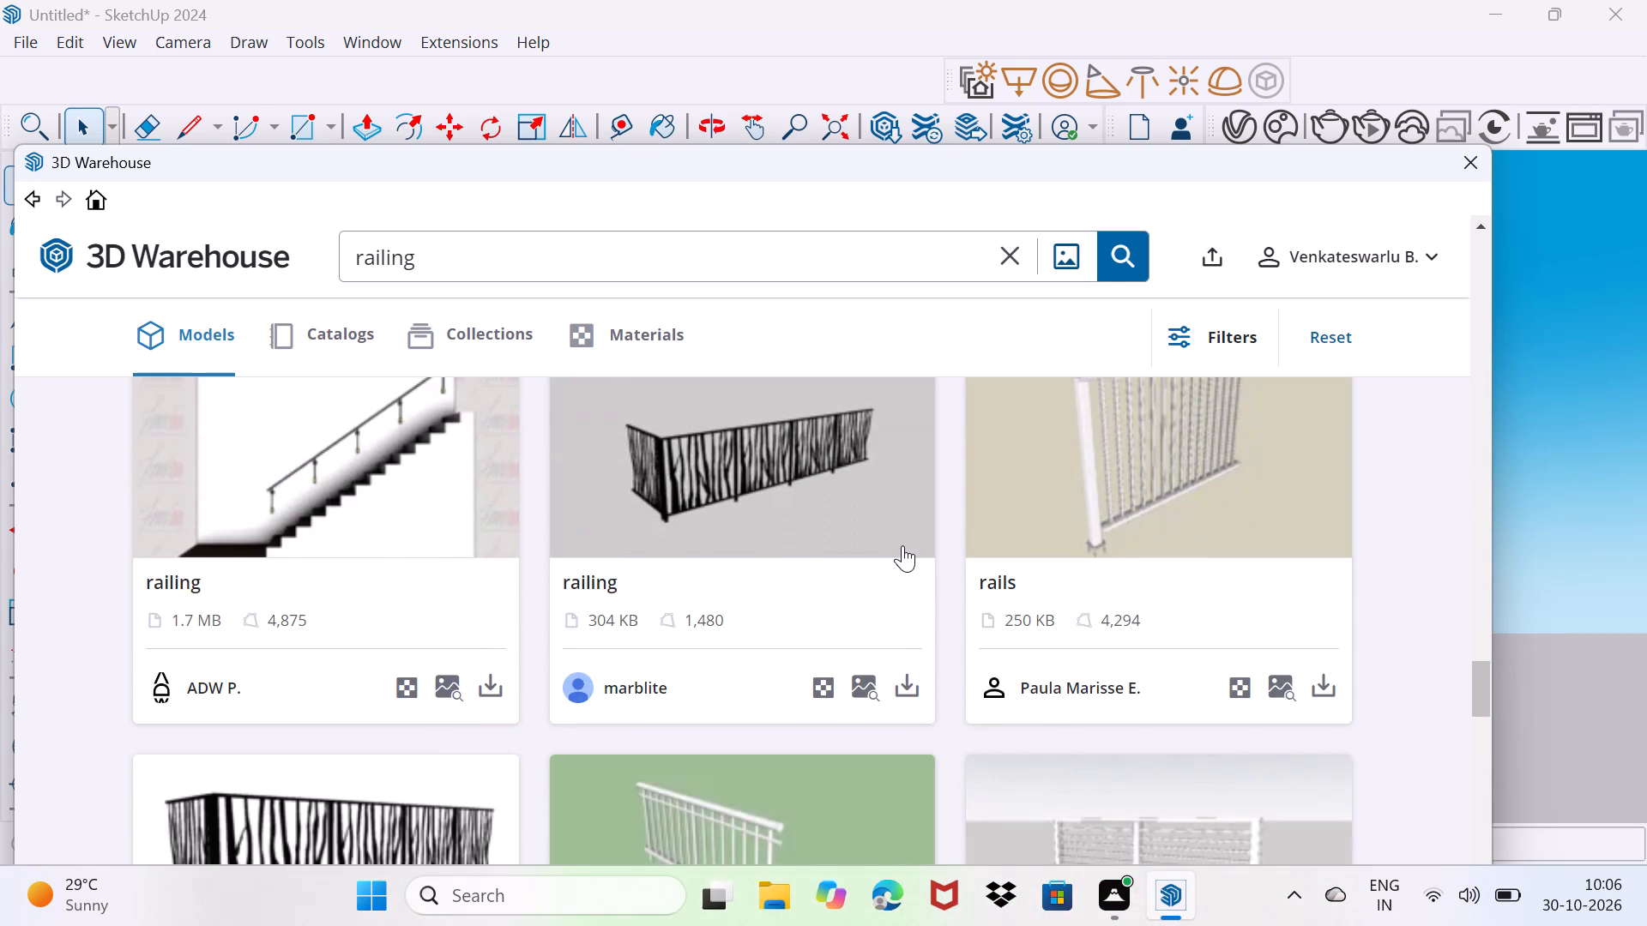
scroll(902, 545, down, 10)
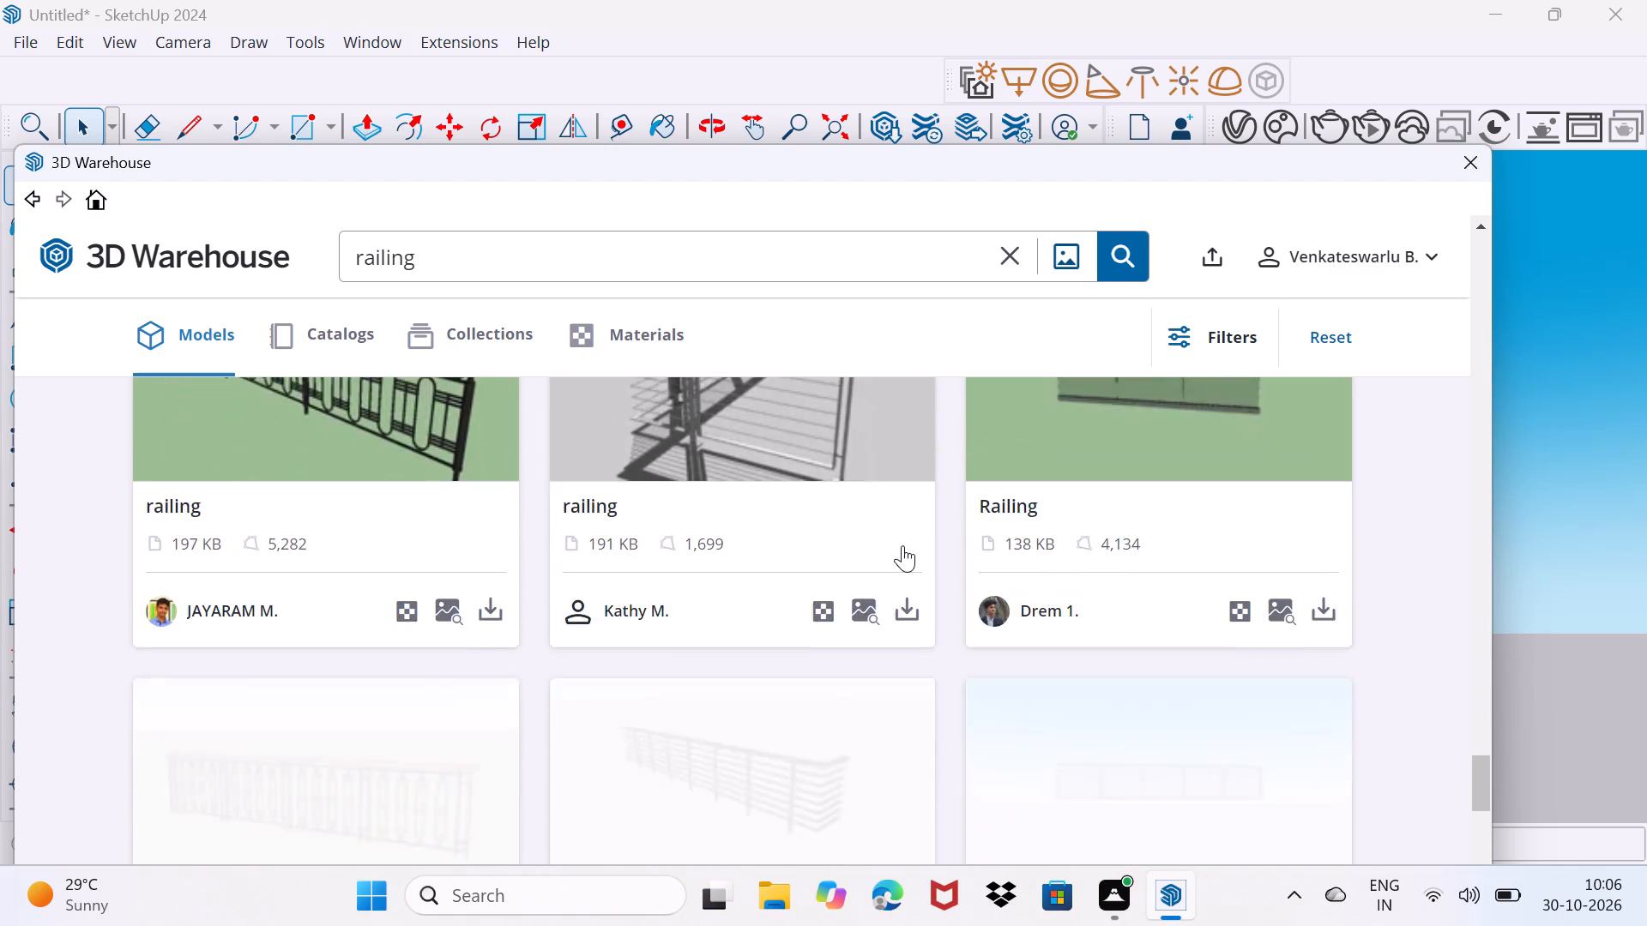
scroll(902, 545, down, 3)
scroll(902, 545, up, 1)
scroll(902, 545, down, 2)
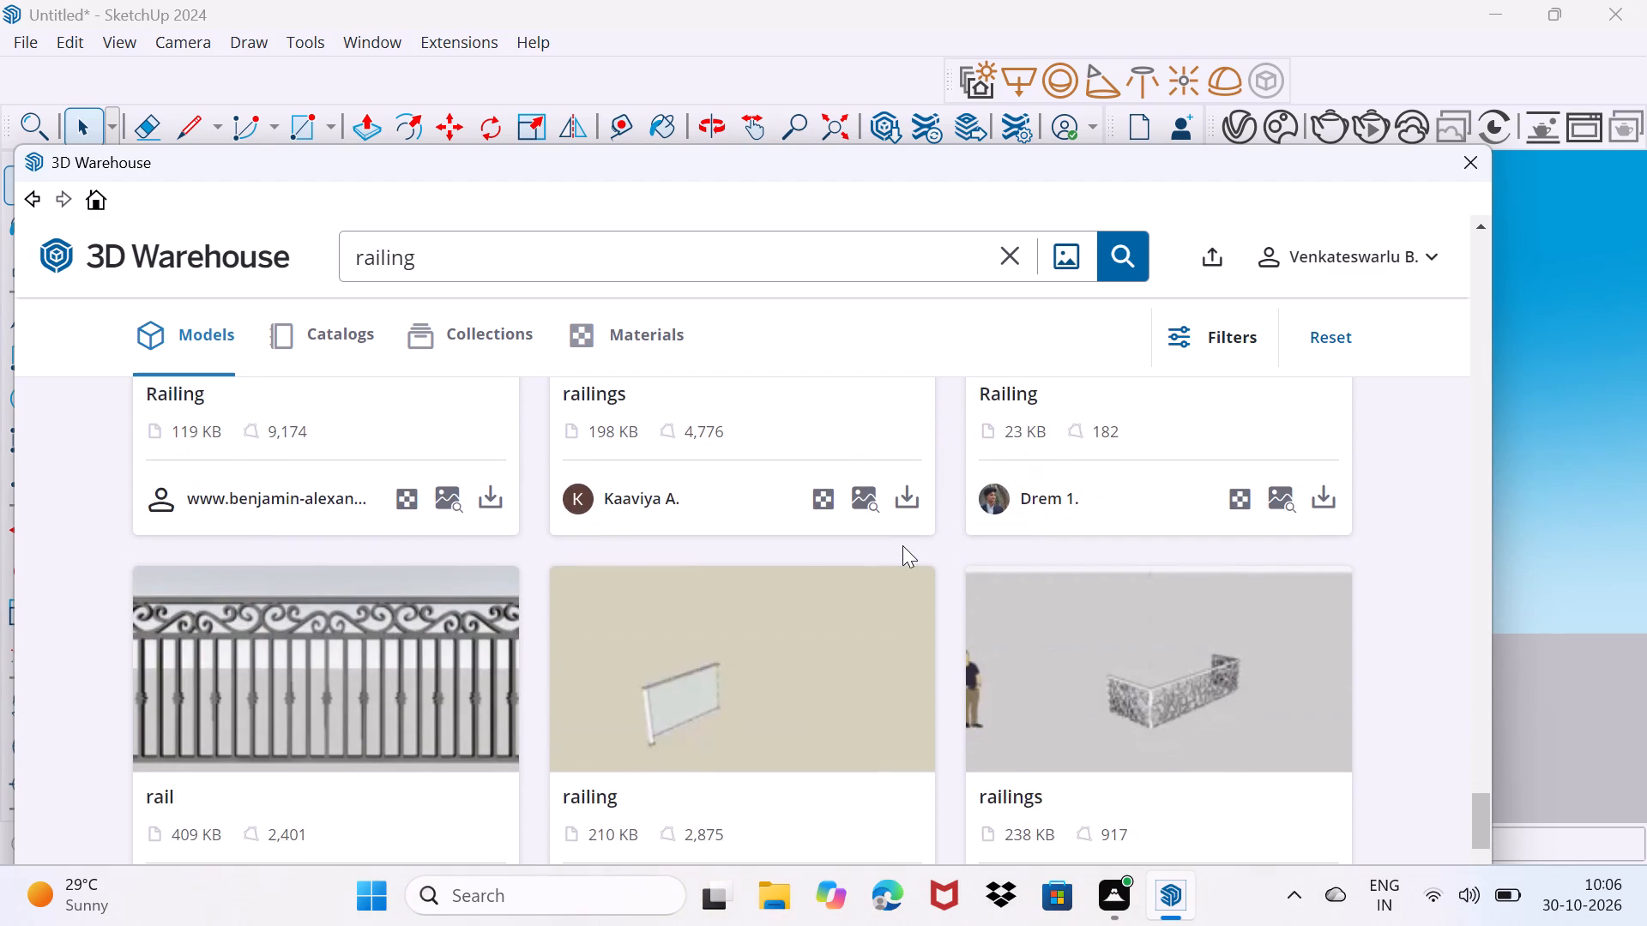
scroll(902, 545, down, 6)
scroll(902, 545, up, 6)
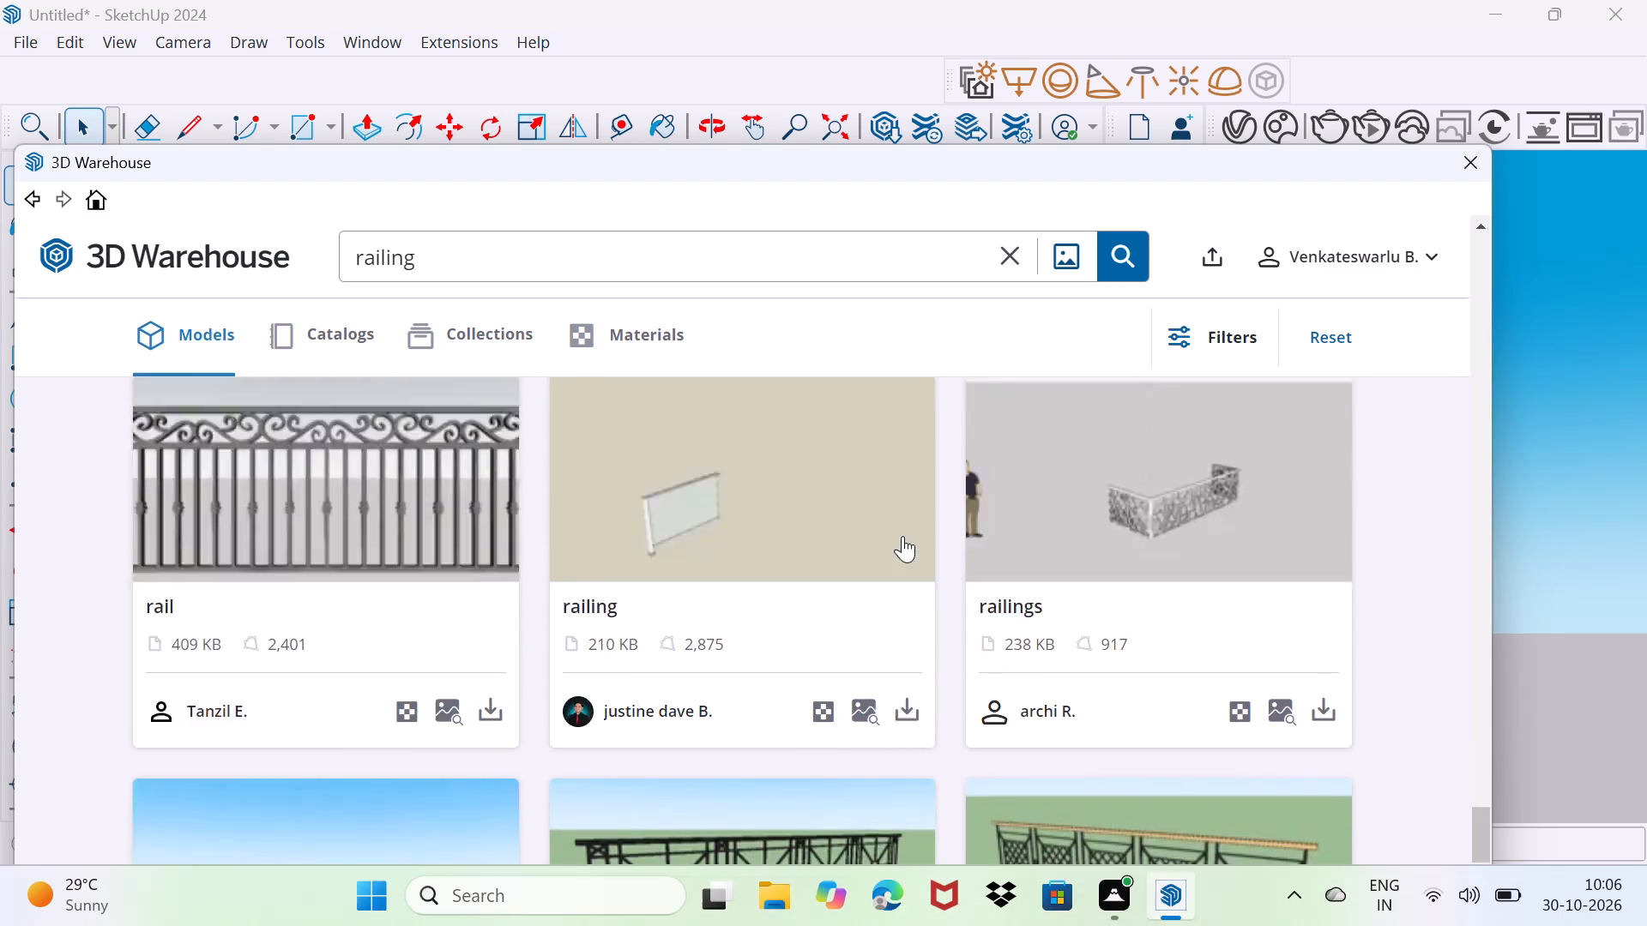
scroll(901, 536, up, 1)
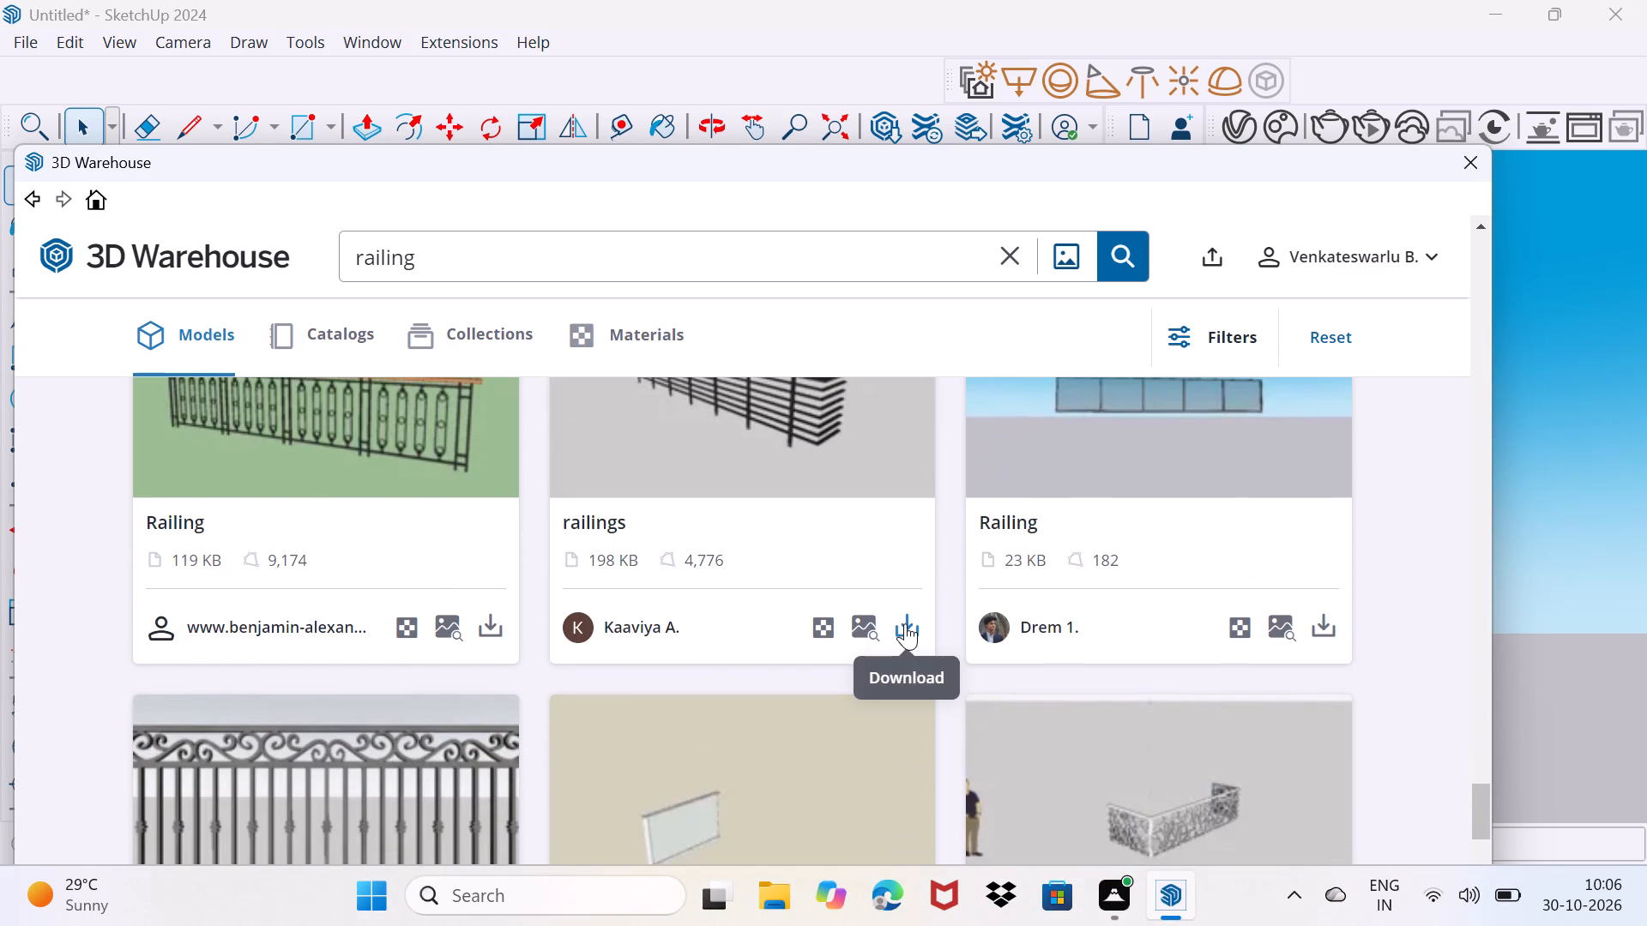
Load the black horizontal-bar "railings" model (198 KB) directly into the model and place it along the terrace's front edge under the canopy.
click(905, 623)
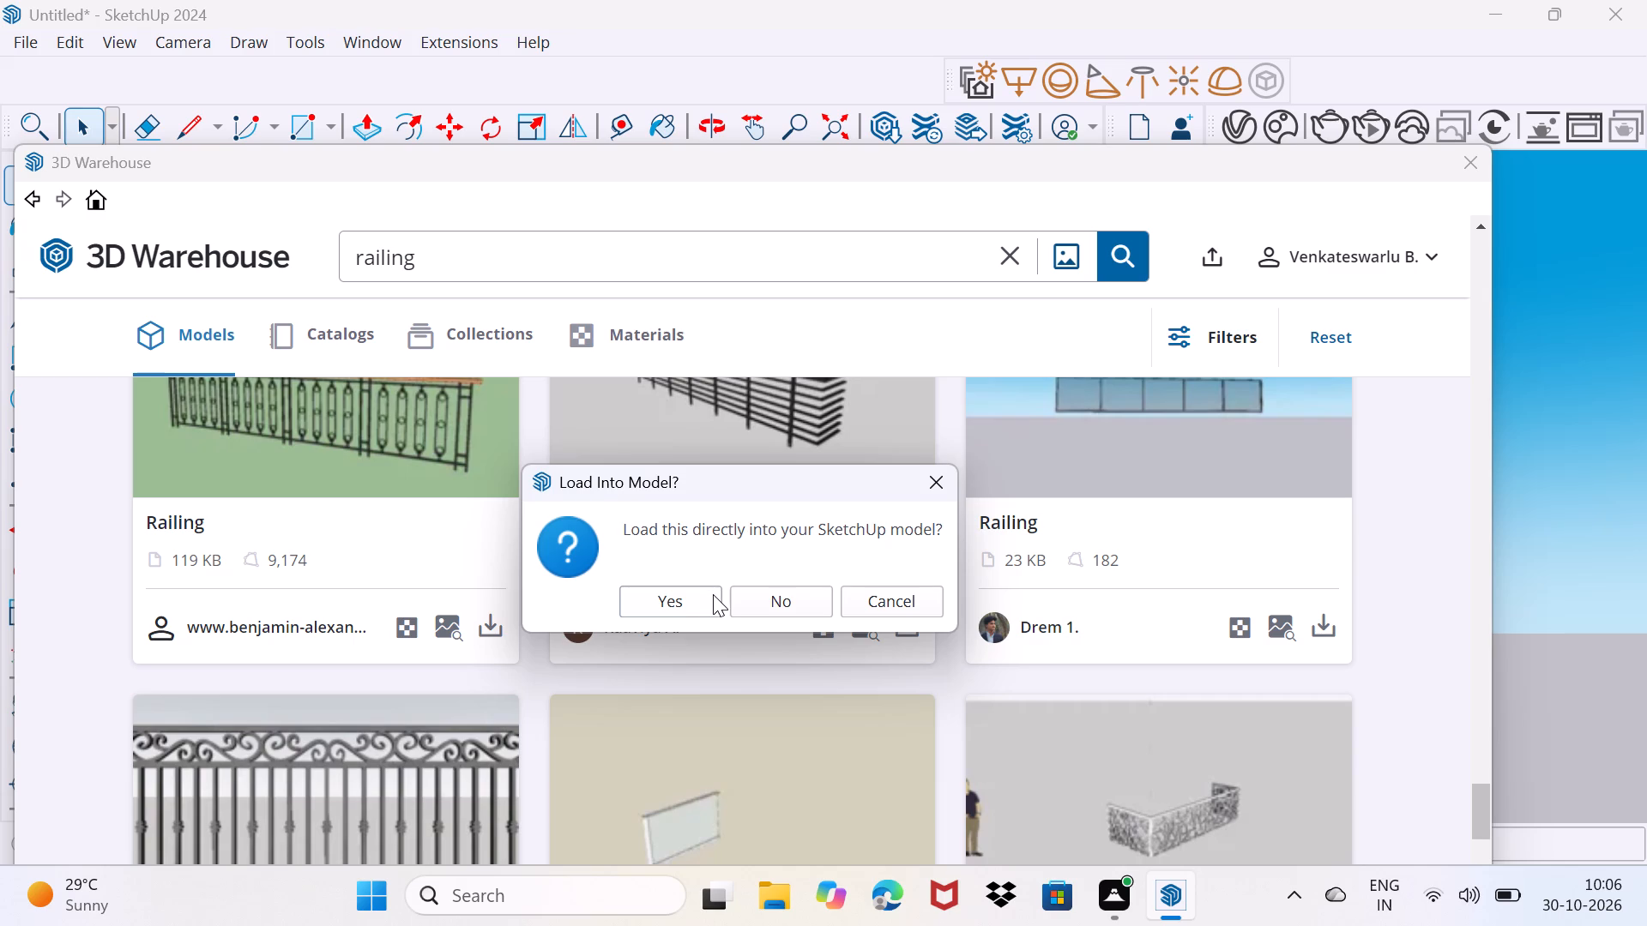
click(643, 613)
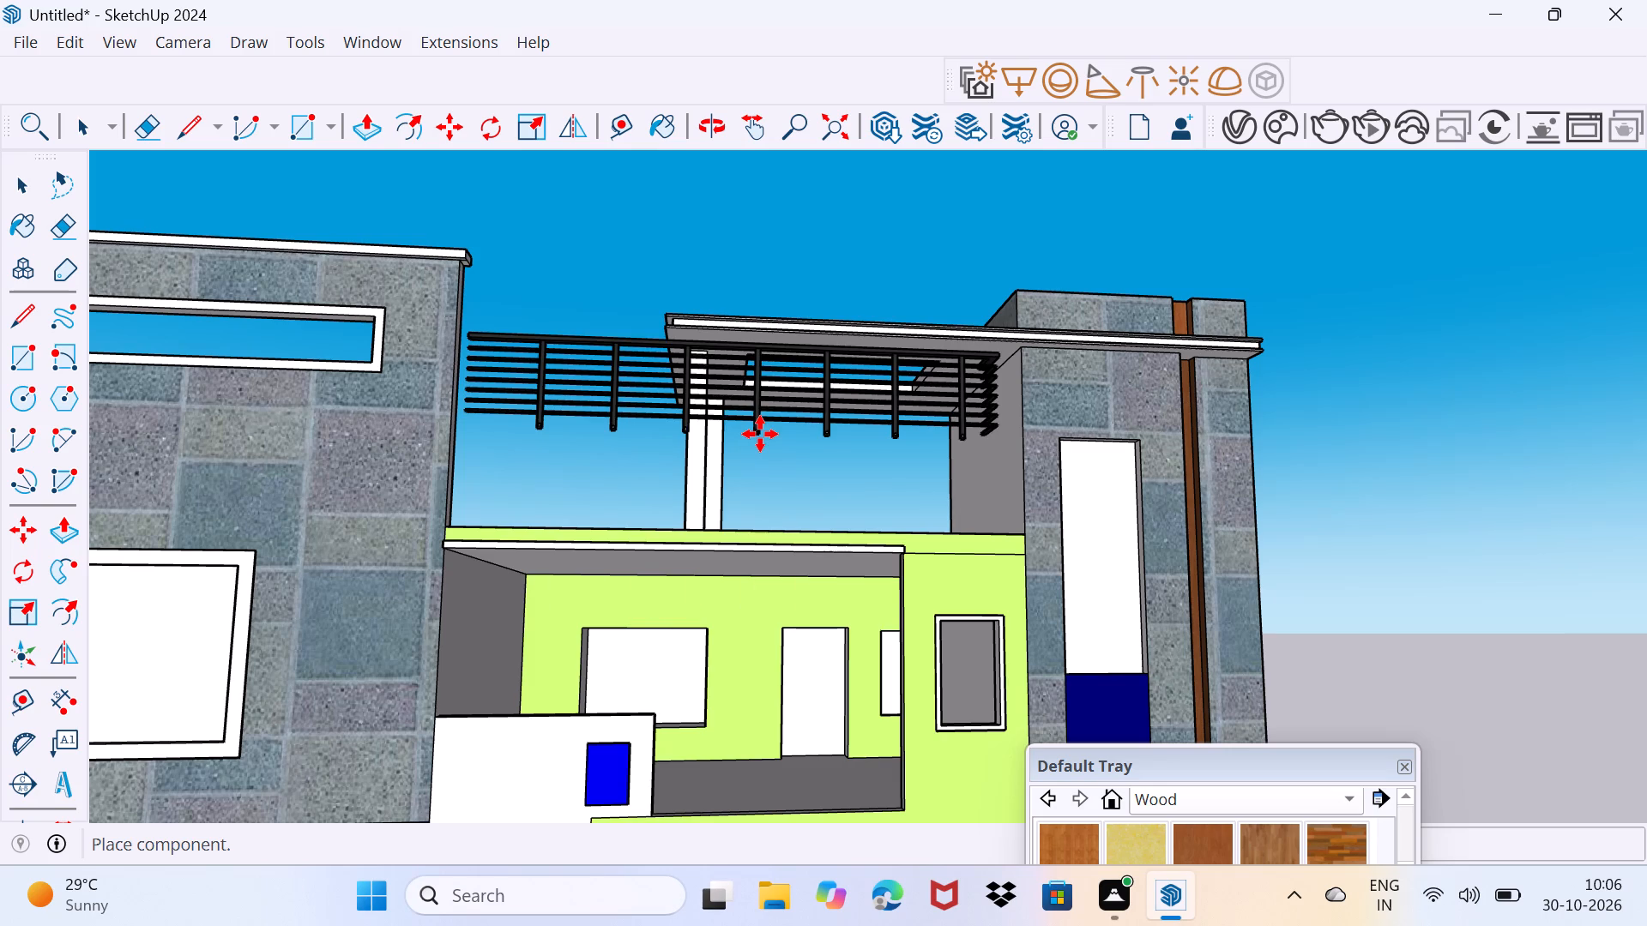
scroll(727, 514, up, 3)
middle_drag(721, 508, 720, 550)
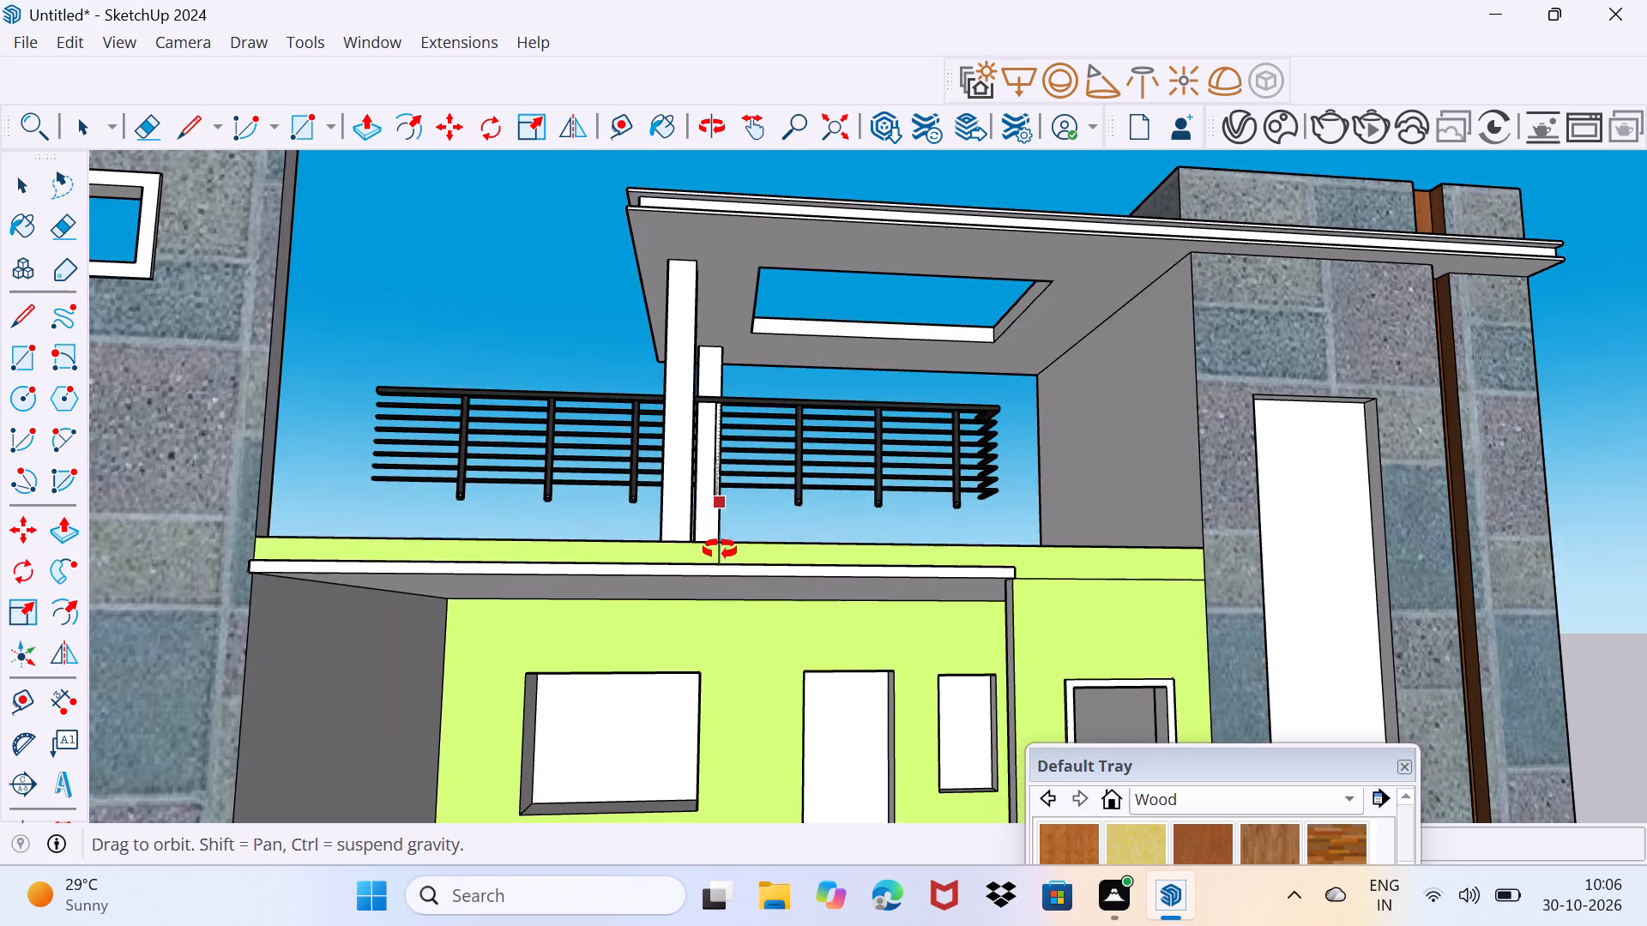
middle_drag(720, 550, 714, 577)
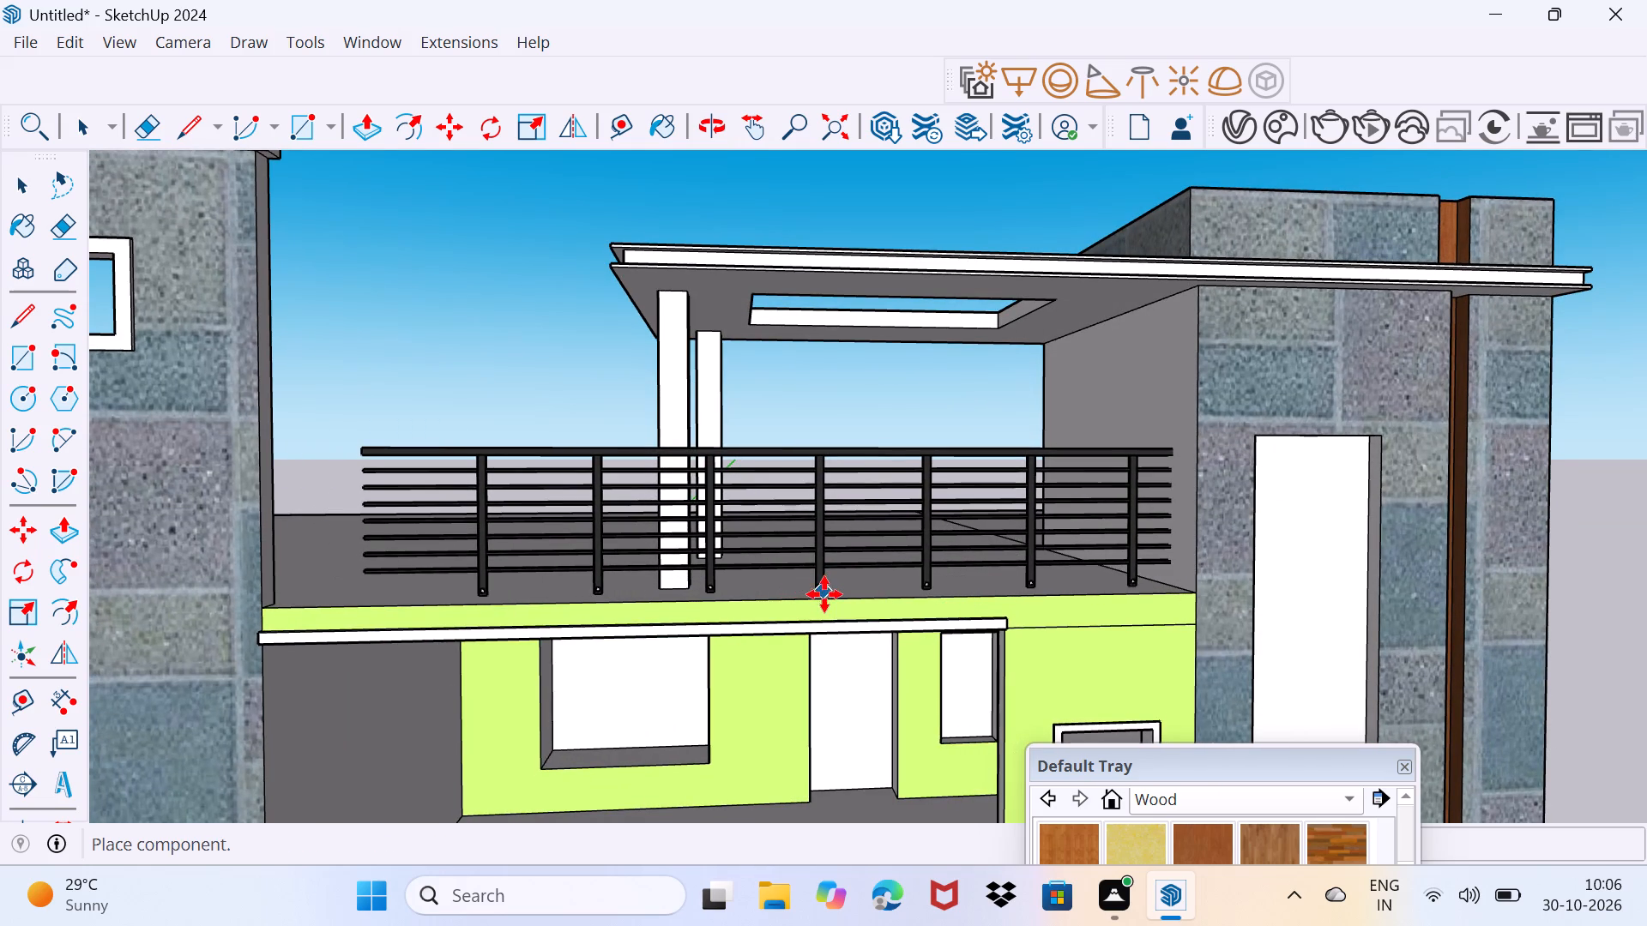
click(824, 594)
Move the black railing by its lower front corner to line it up with the terrace's front edge beside the stone-clad tower wall.
scroll(1117, 606, up, 1)
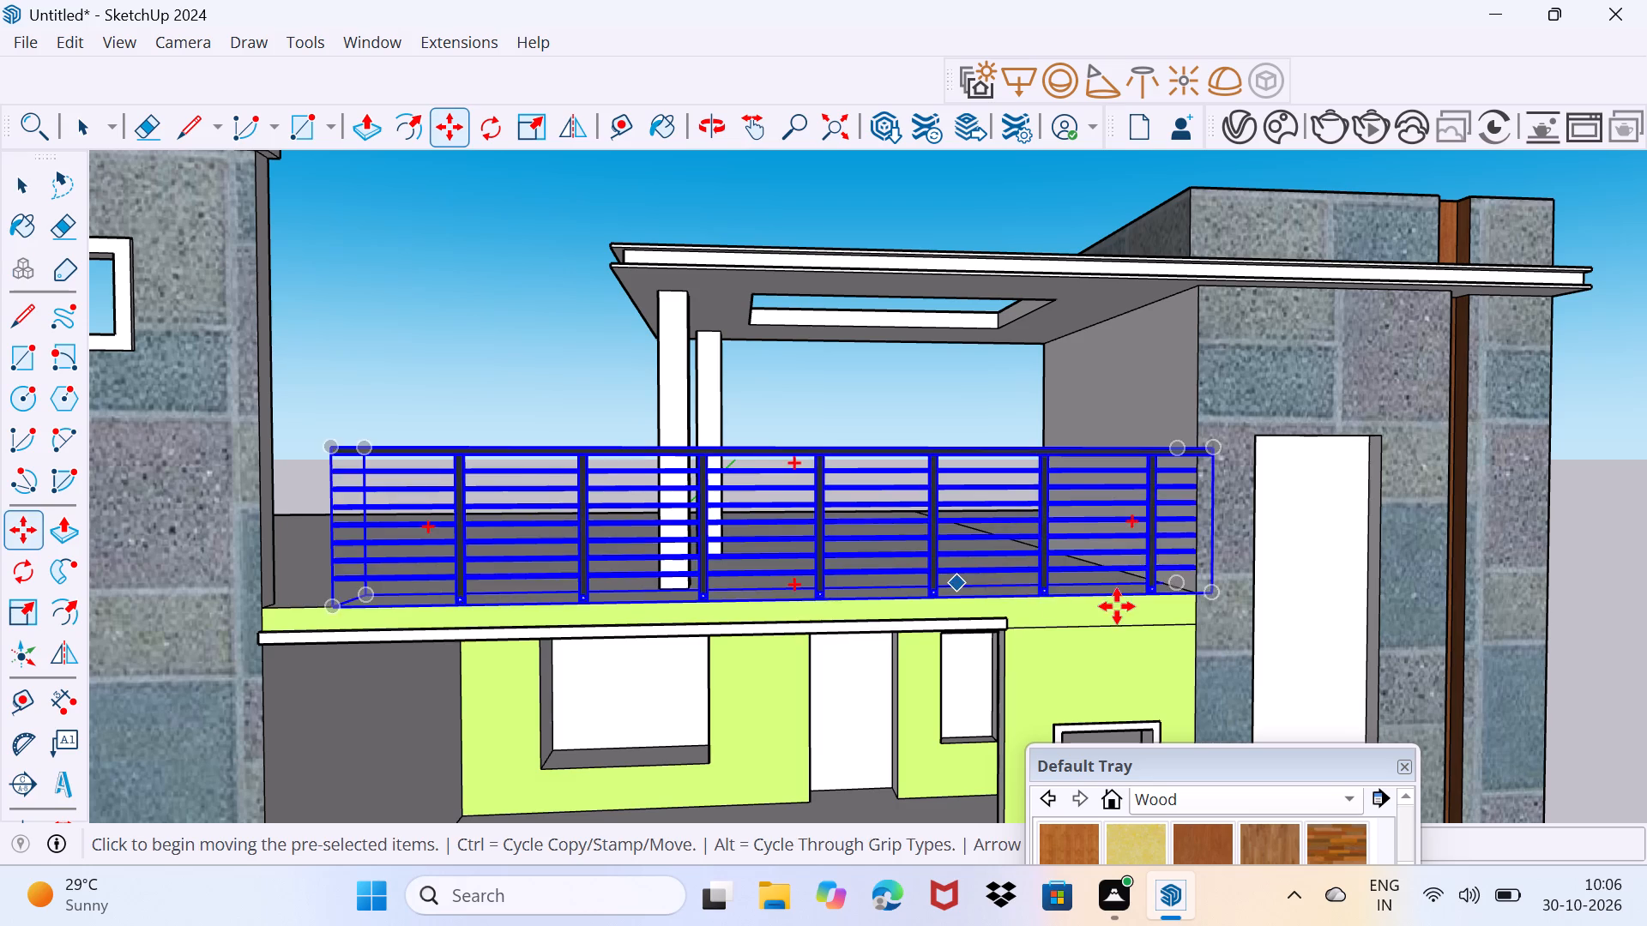
scroll(1117, 606, up, 2)
scroll(1223, 588, up, 3)
middle_drag(1288, 593, 1267, 610)
scroll(1251, 616, up, 4)
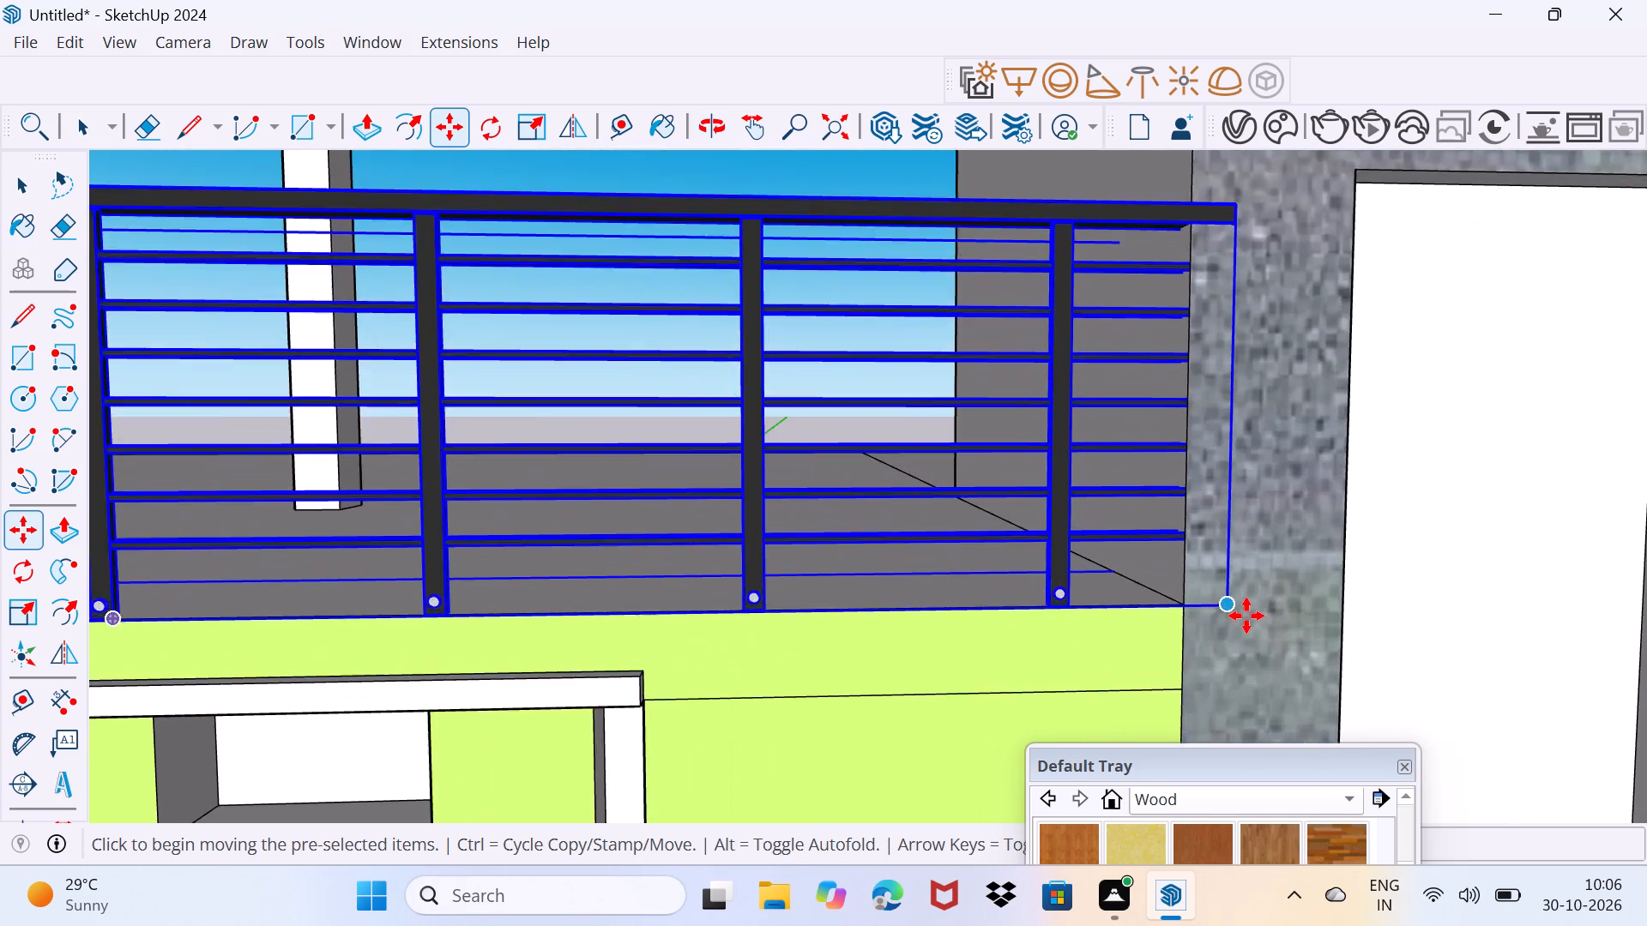
scroll(1246, 616, up, 4)
click(1233, 616)
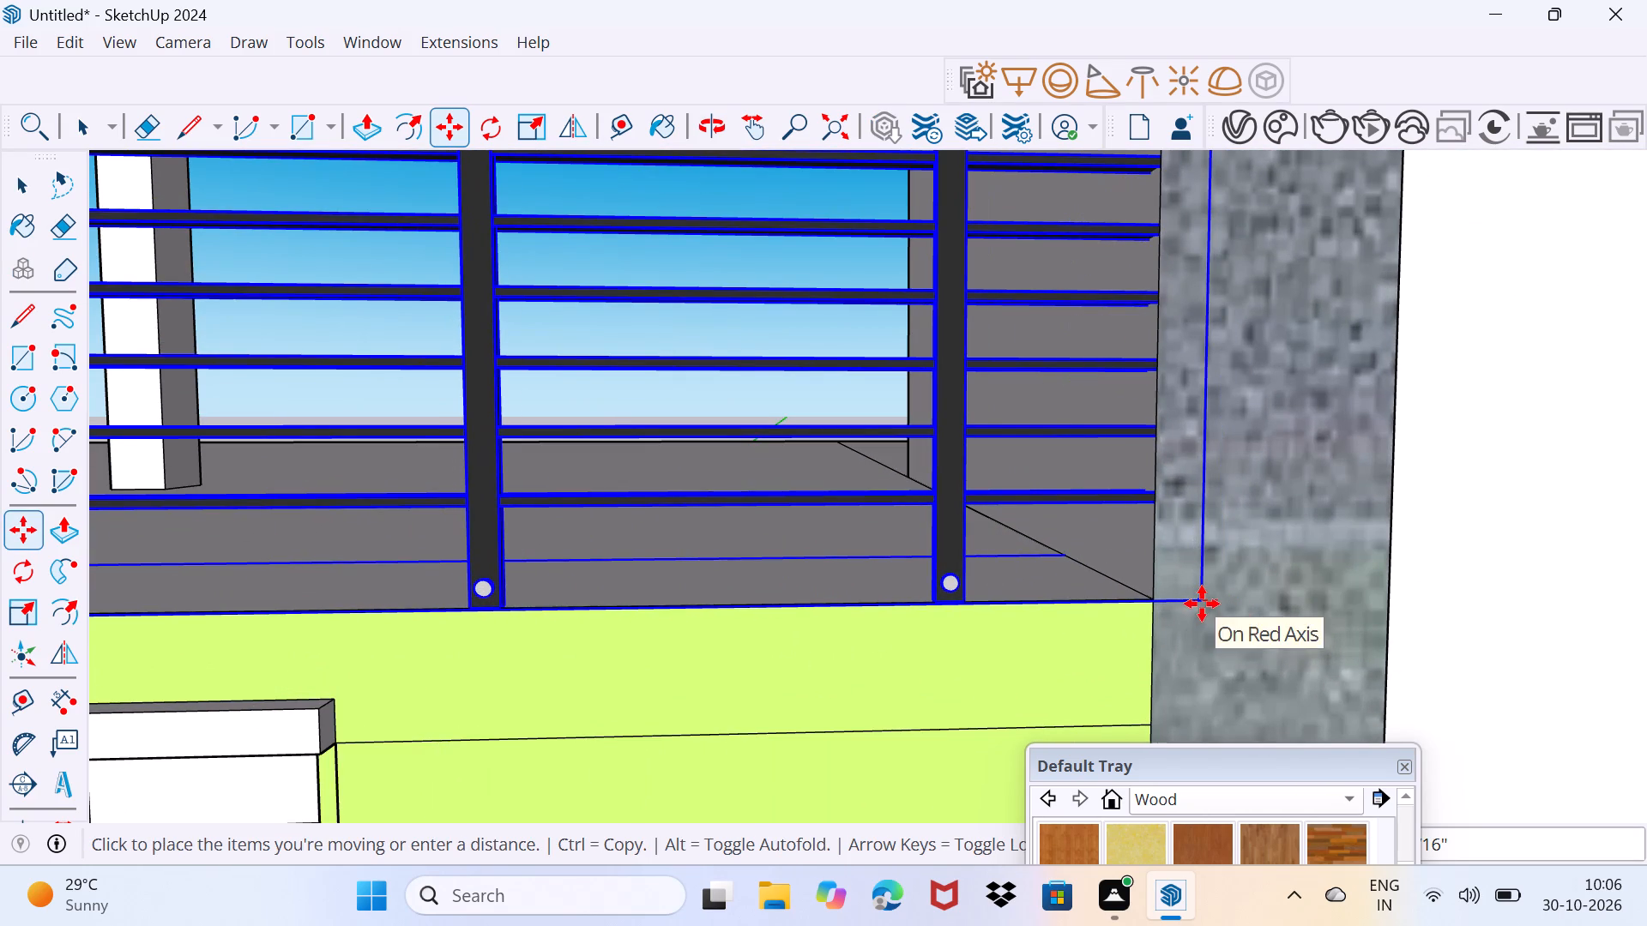
click(1198, 596)
scroll(1198, 596, up, 2)
middle_drag(1198, 596, 1151, 615)
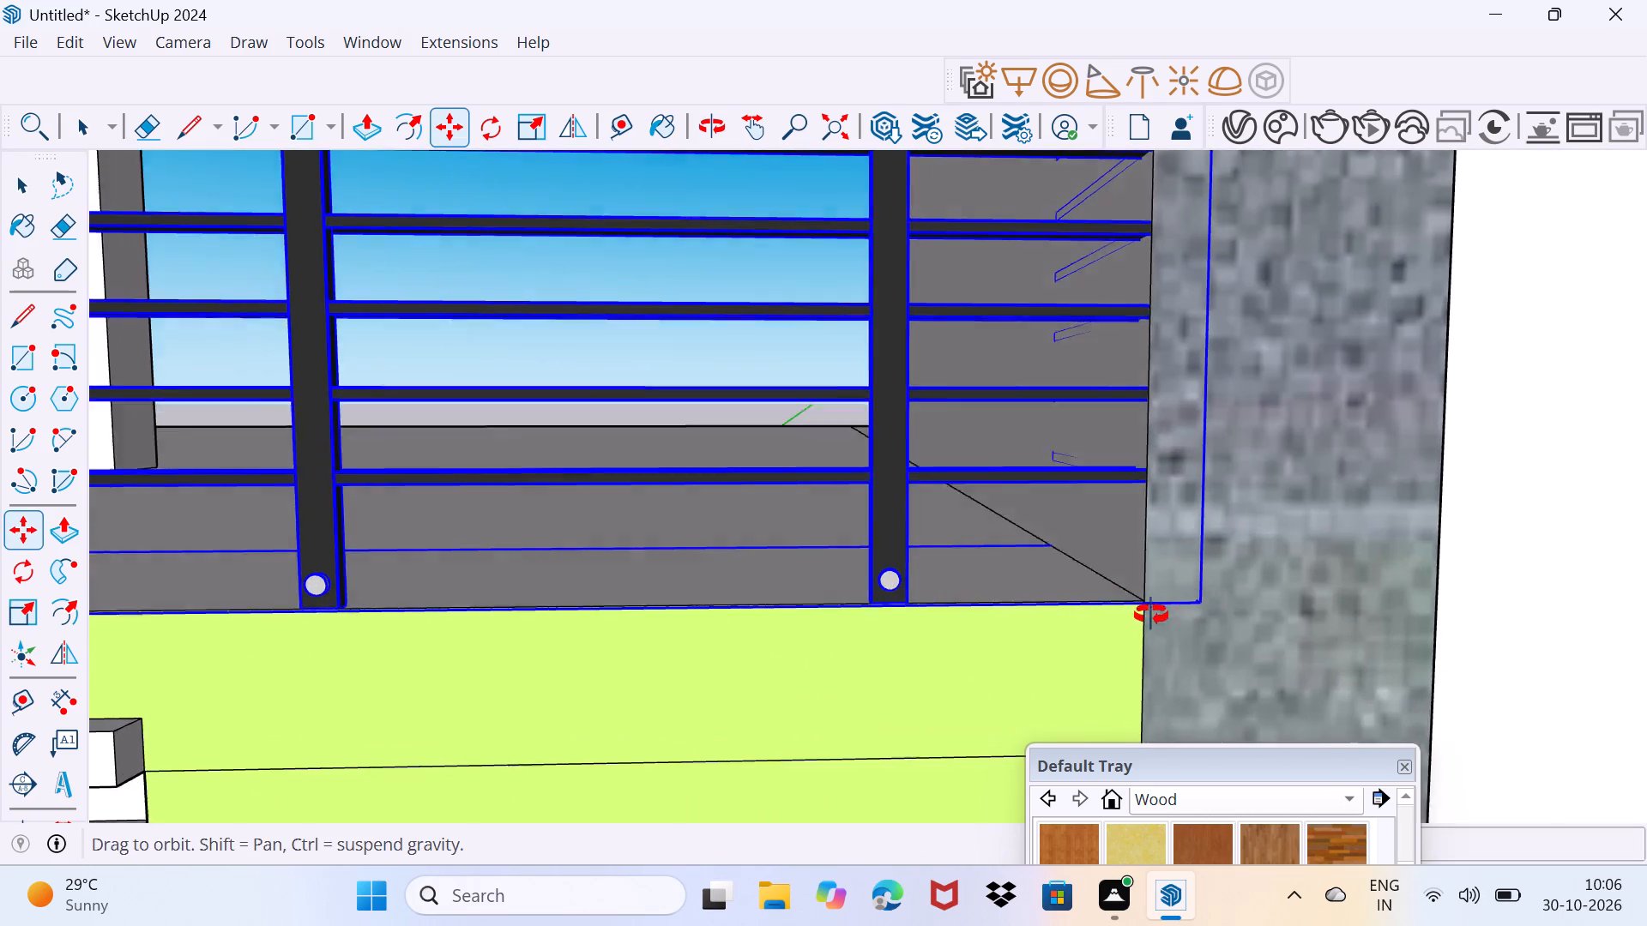
middle_drag(1151, 615, 928, 658)
click(1161, 673)
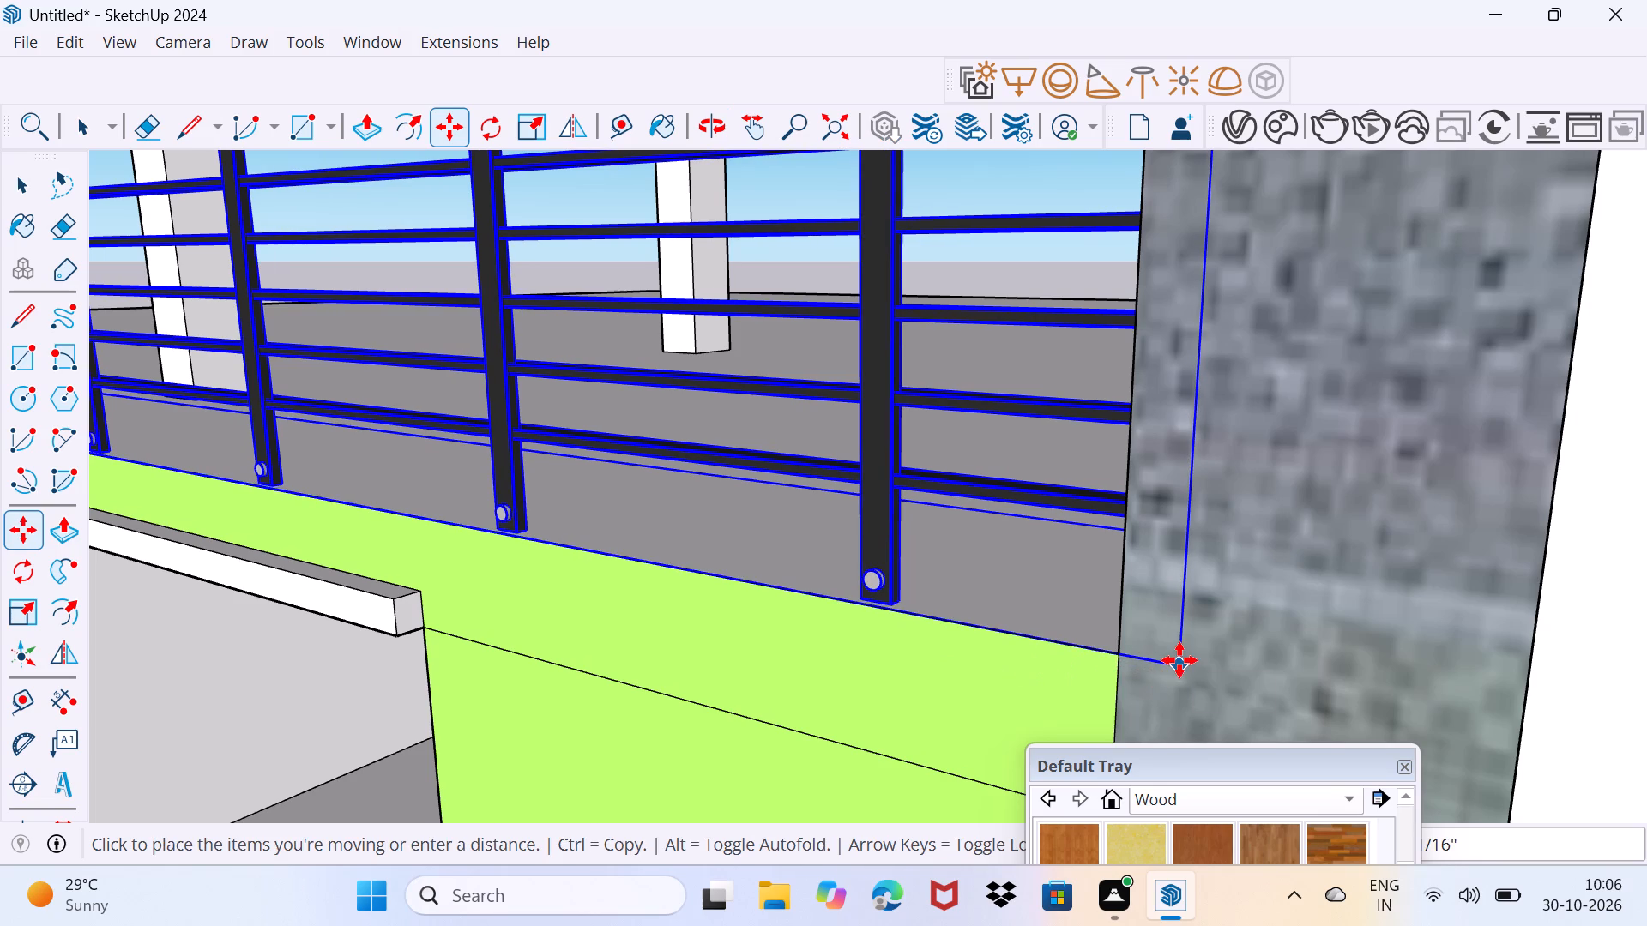
click(1182, 658)
scroll(870, 579, down, 9)
middle_drag(475, 496, 679, 524)
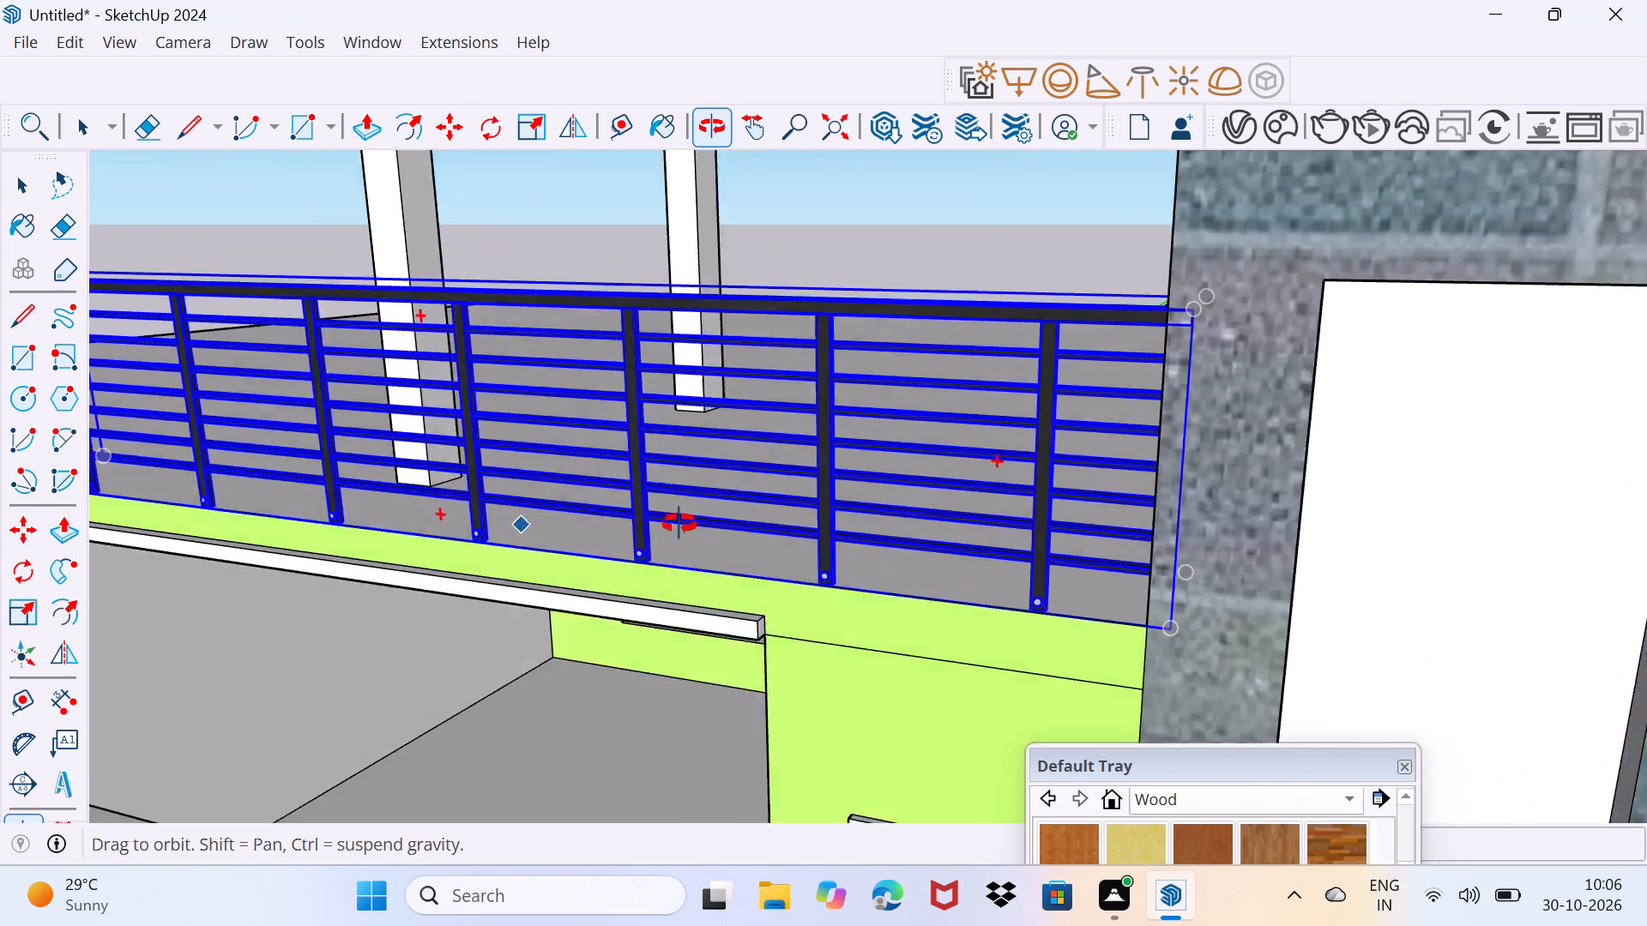
middle_drag(679, 524, 820, 526)
click(1465, 549)
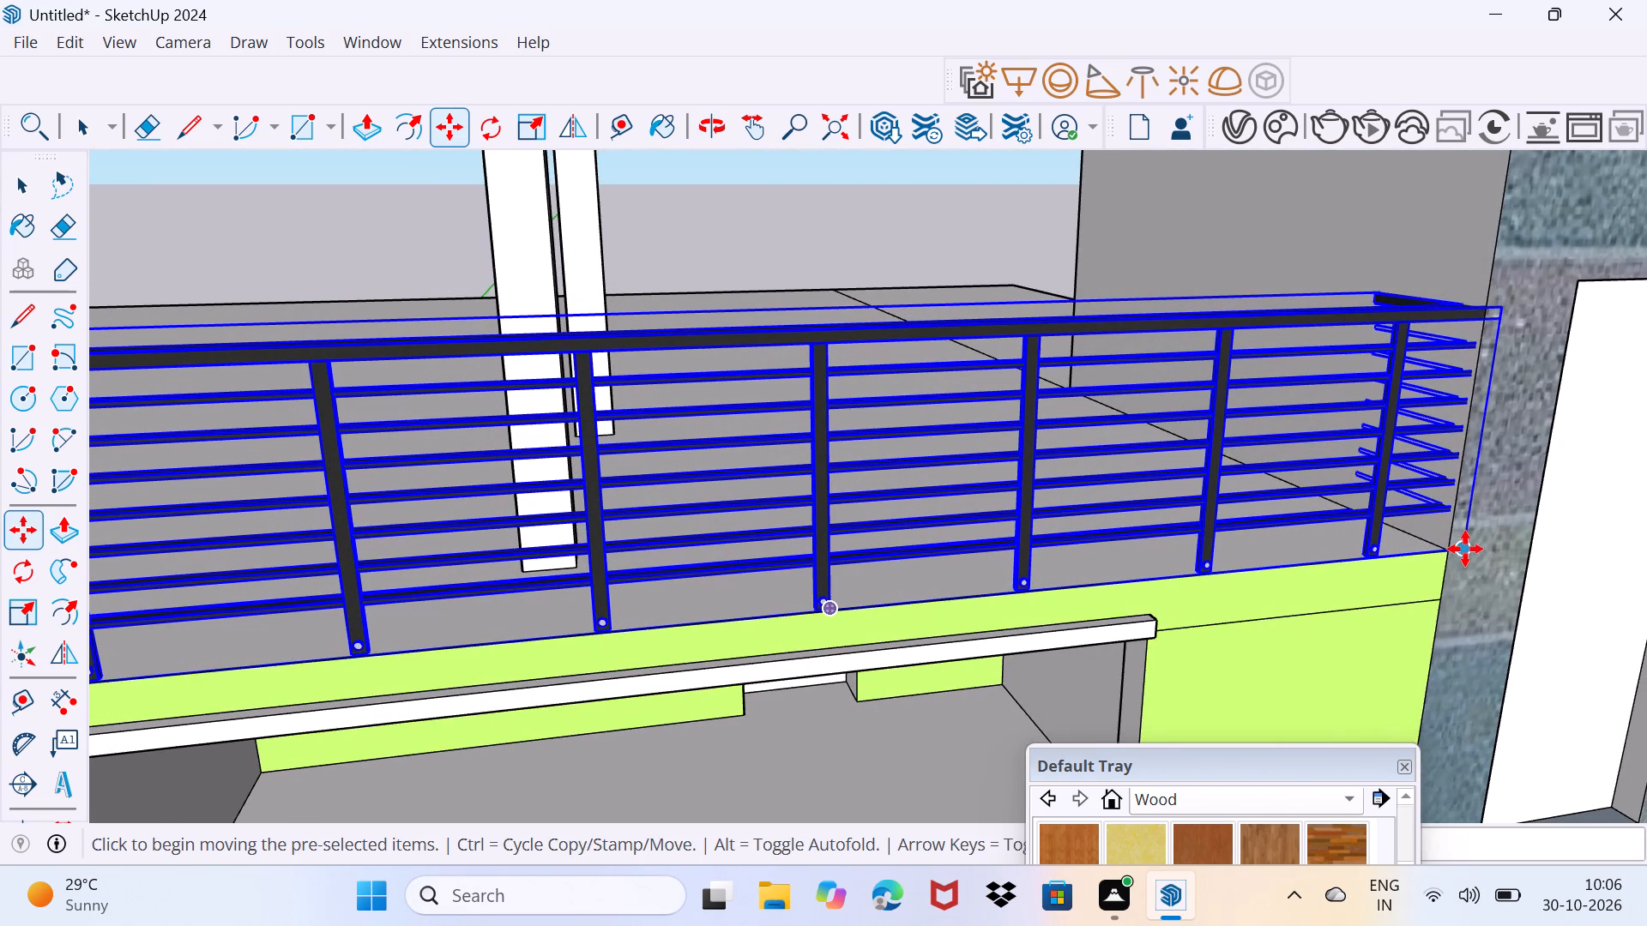
click(1484, 544)
scroll(1187, 527, down, 2)
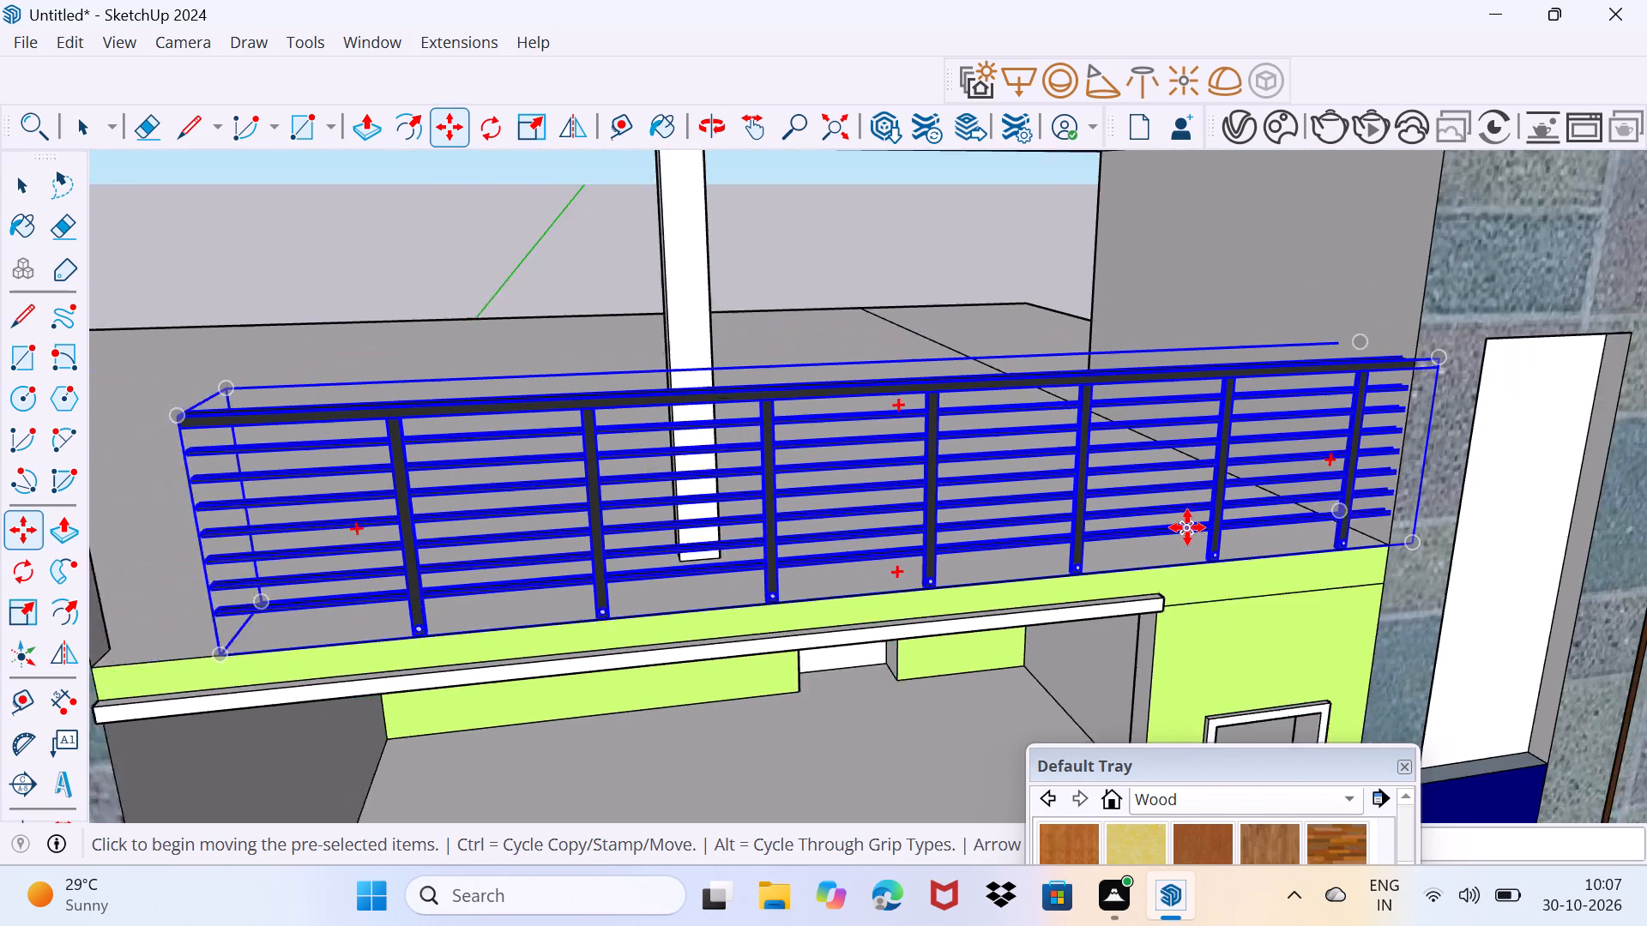
Scale the black railing lengthwise so its free end reaches the opposite stone-clad wall of the terrace.
scroll(1187, 527, down, 4)
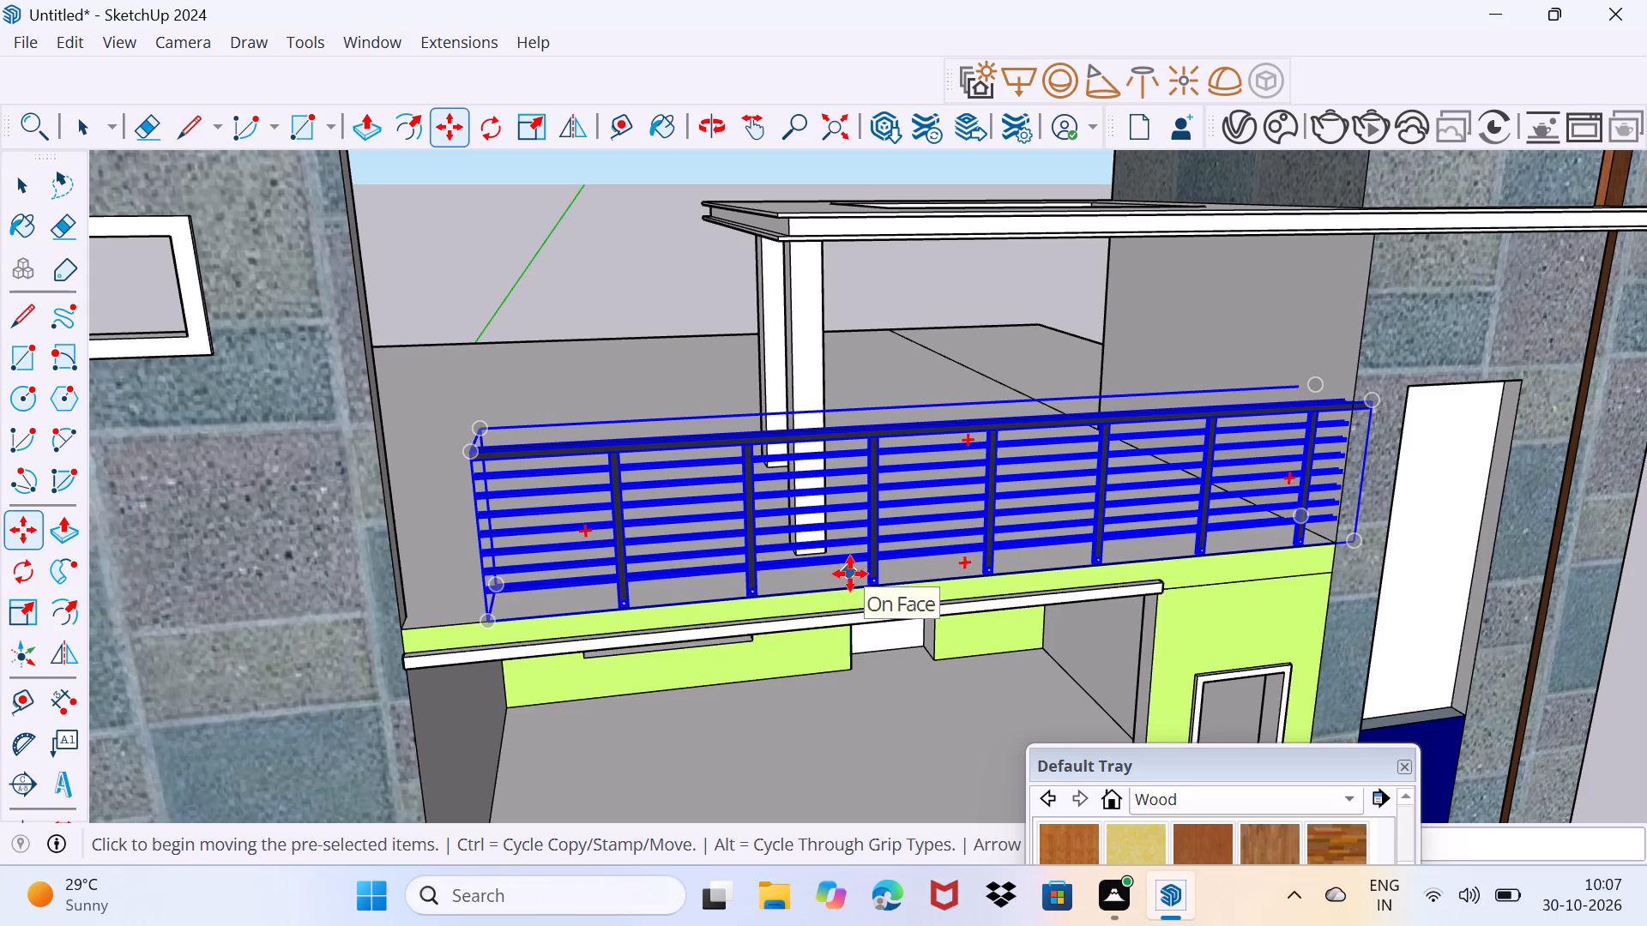
scroll(596, 600, up, 2)
key(s)
middle_drag(533, 542, 570, 535)
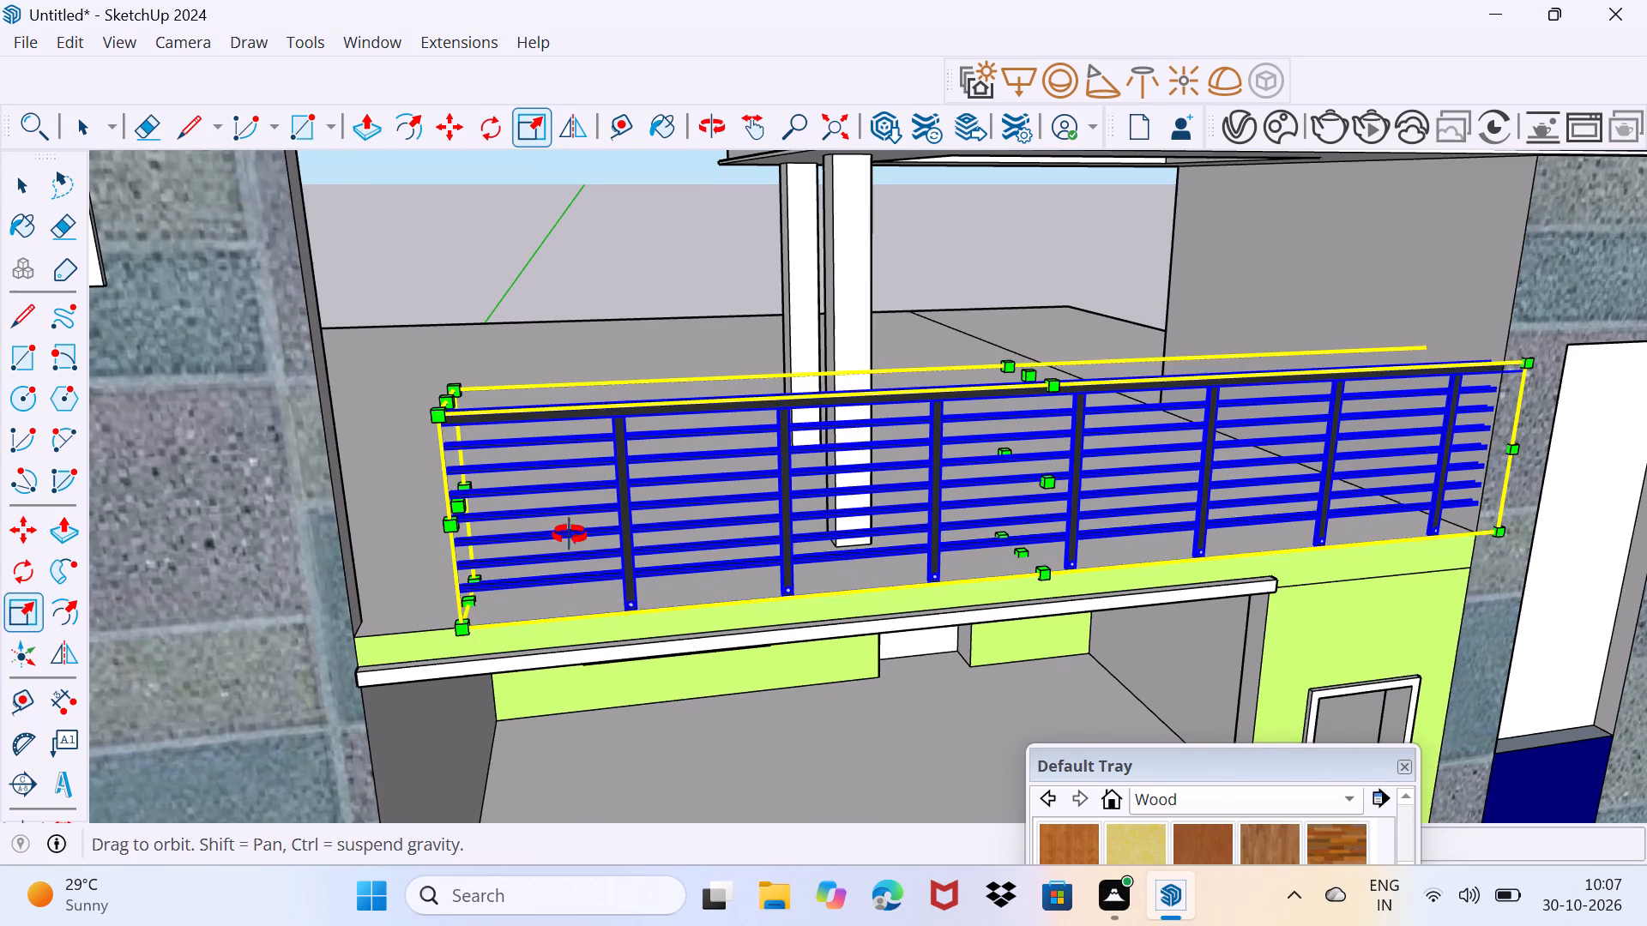
middle_drag(570, 535, 655, 506)
click(529, 498)
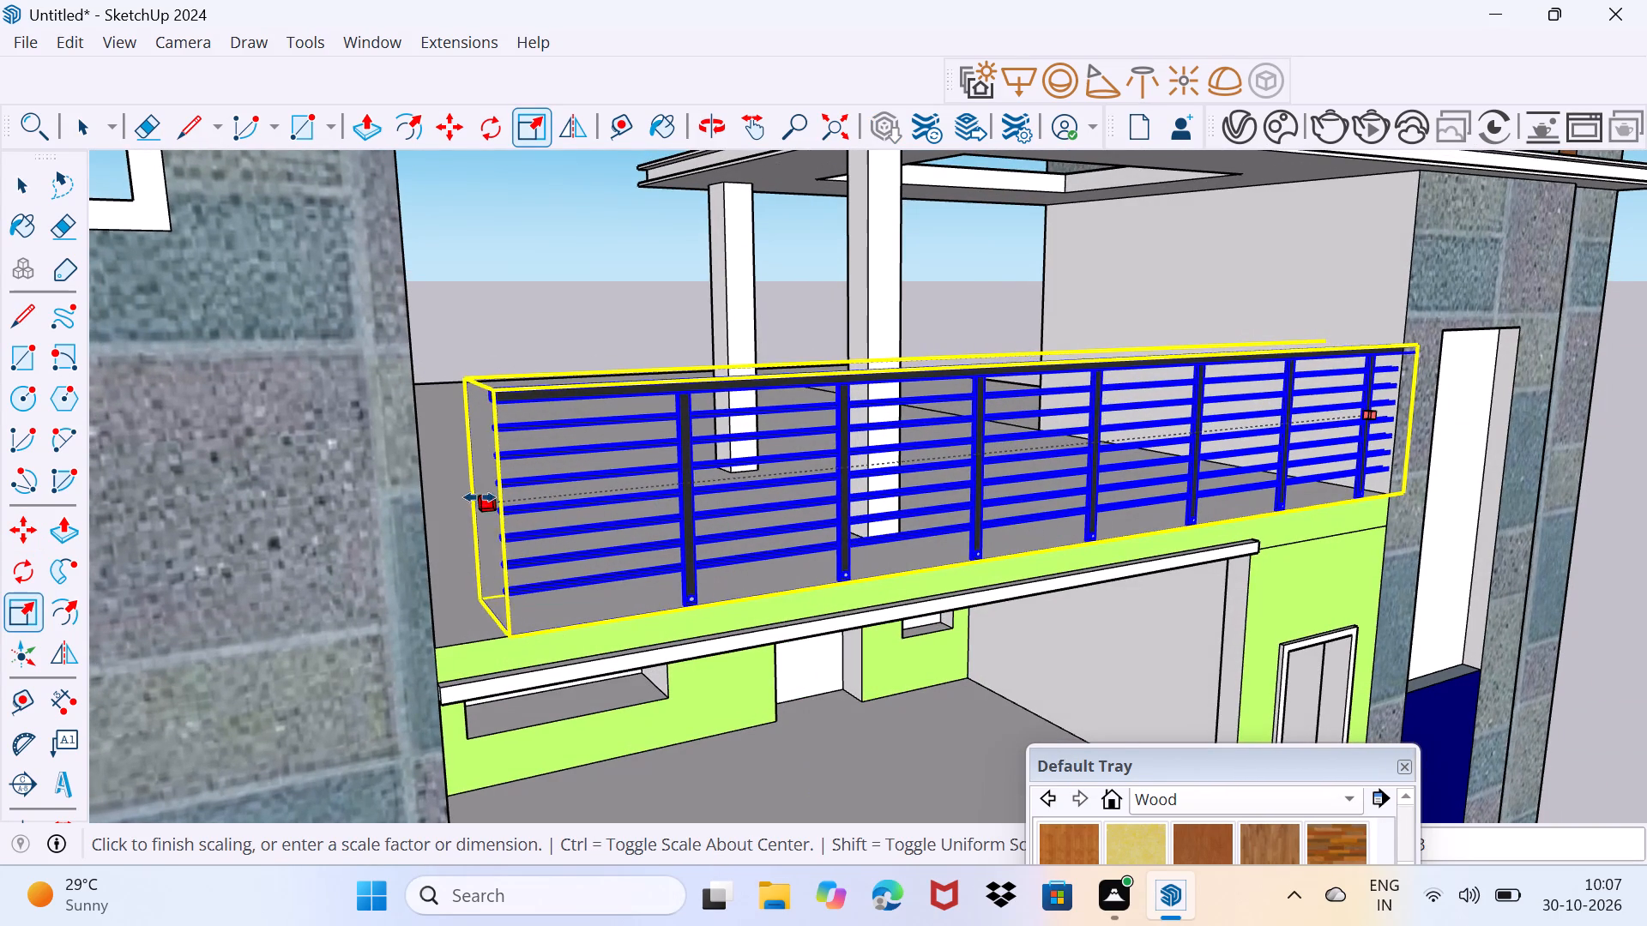
click(417, 503)
key(space)
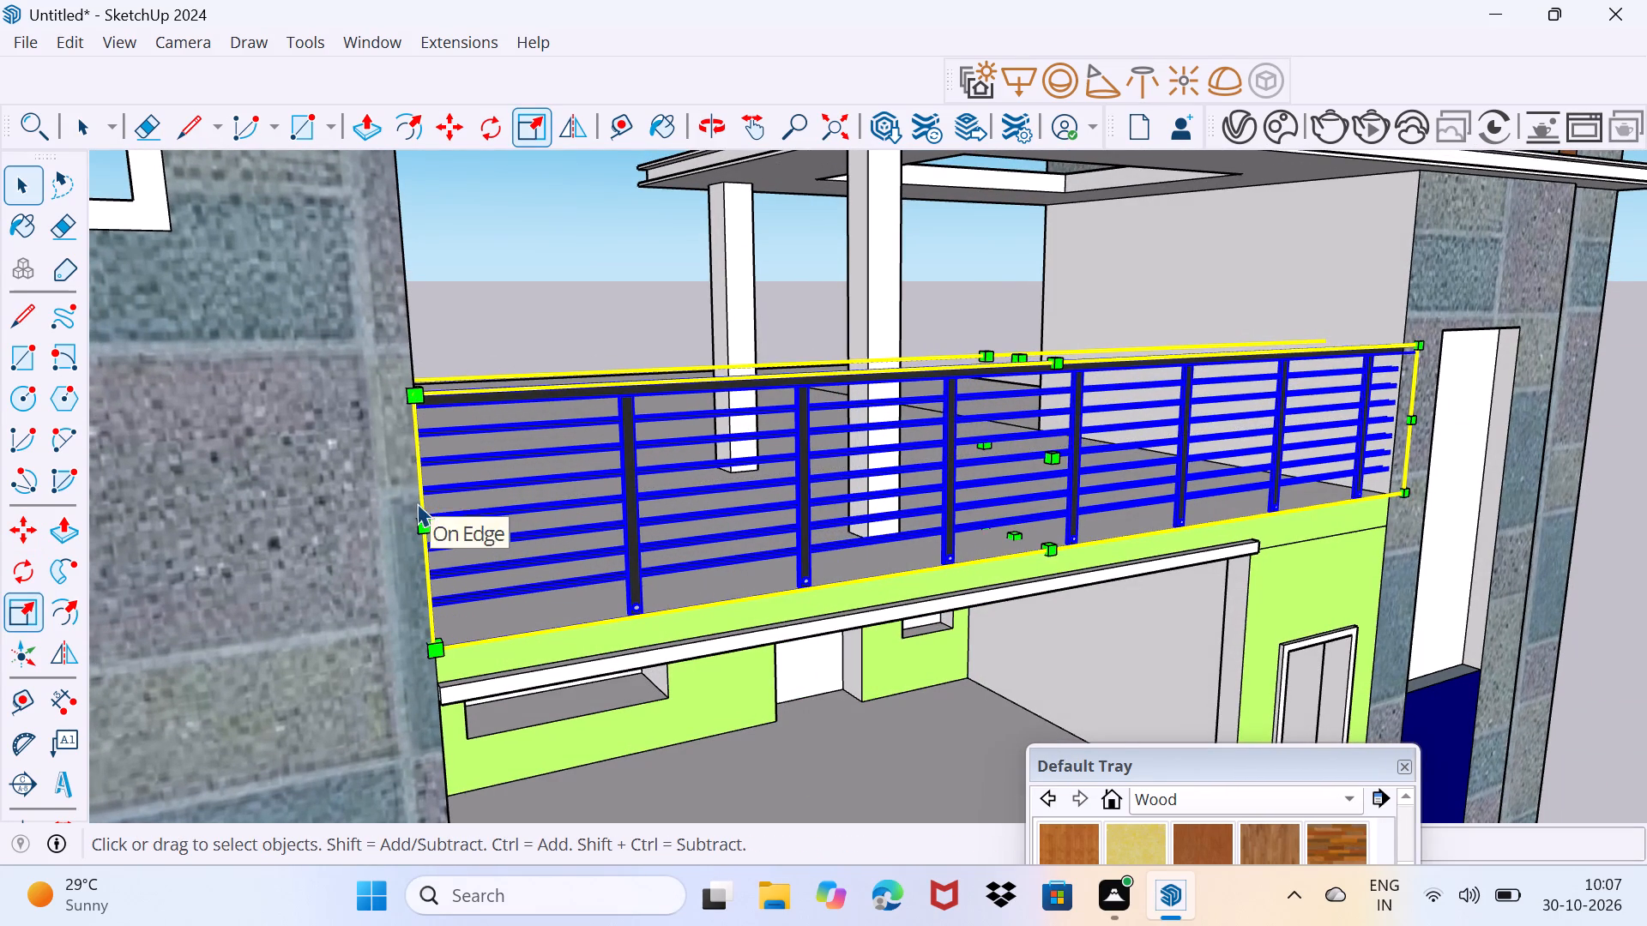
drag(362, 564, 383, 500)
Scale the black railing slightly in depth and height from its upper front edge.
middle_drag(394, 491, 256, 516)
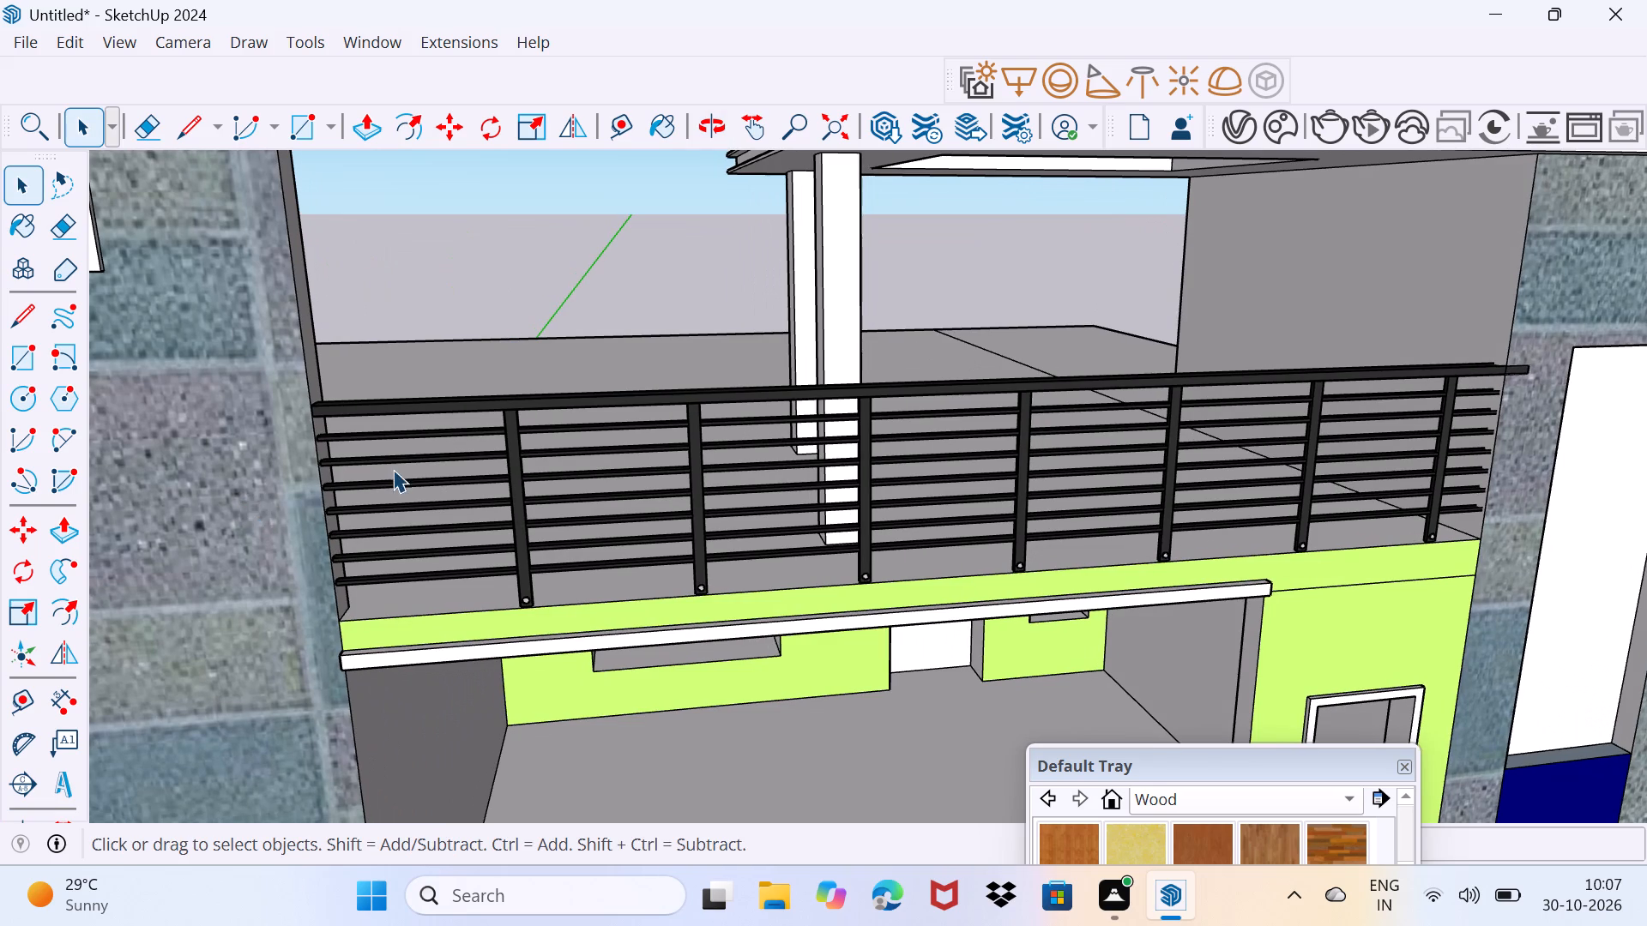
scroll(393, 472, down, 3)
scroll(1065, 424, up, 4)
scroll(1272, 447, up, 4)
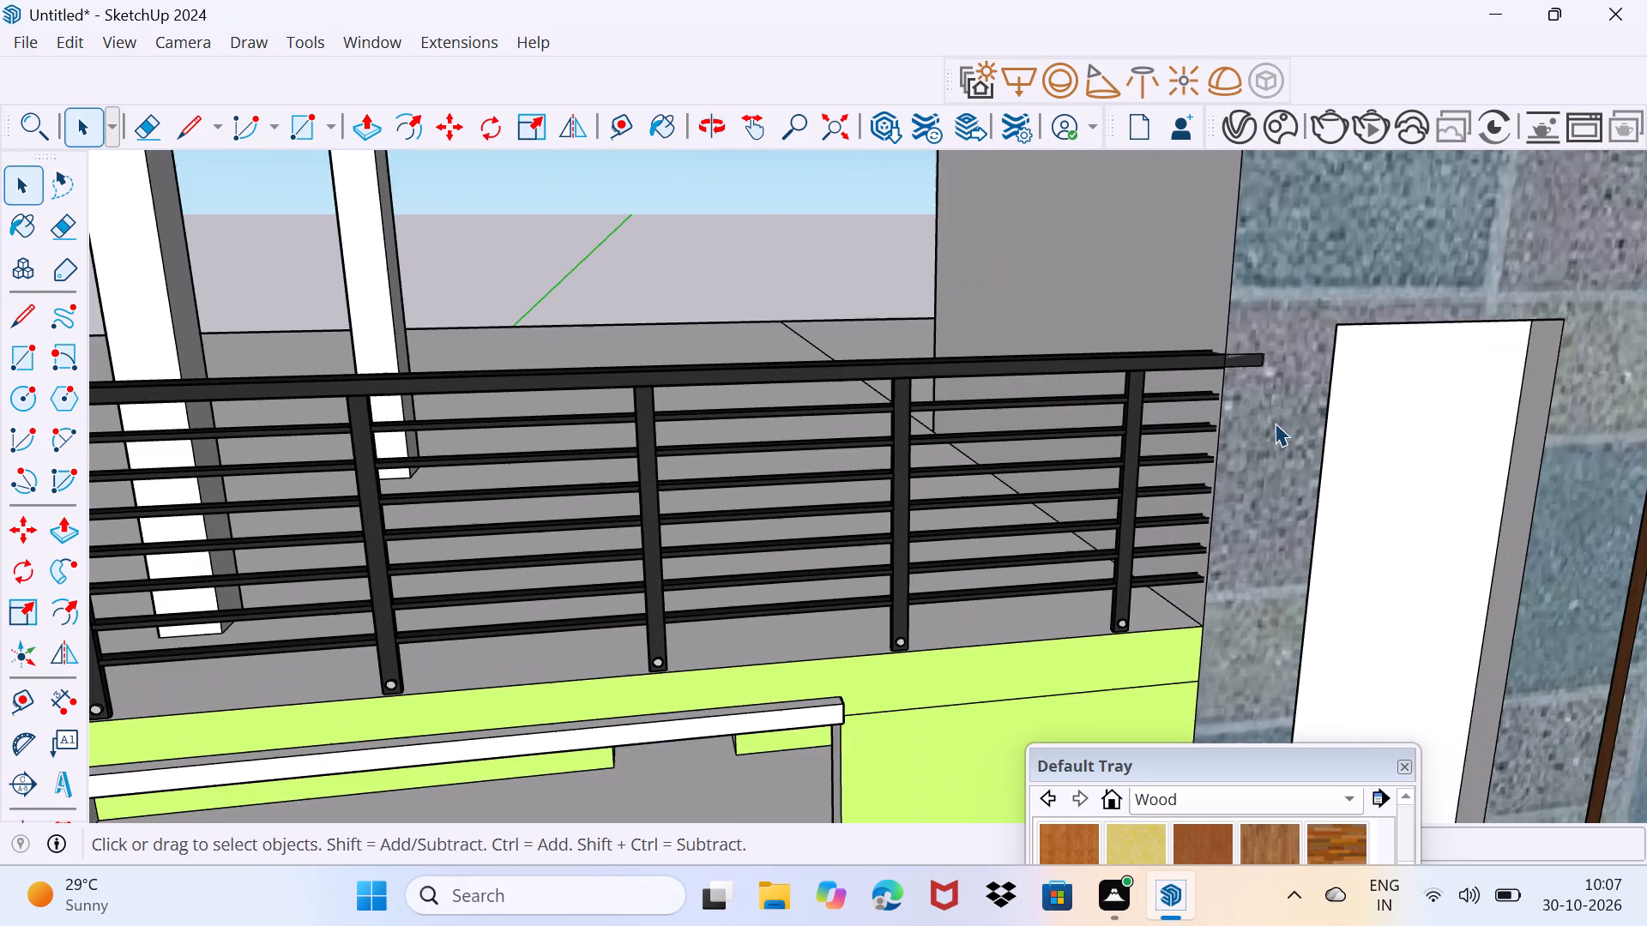
middle_drag(1264, 399, 1229, 476)
click(1206, 427)
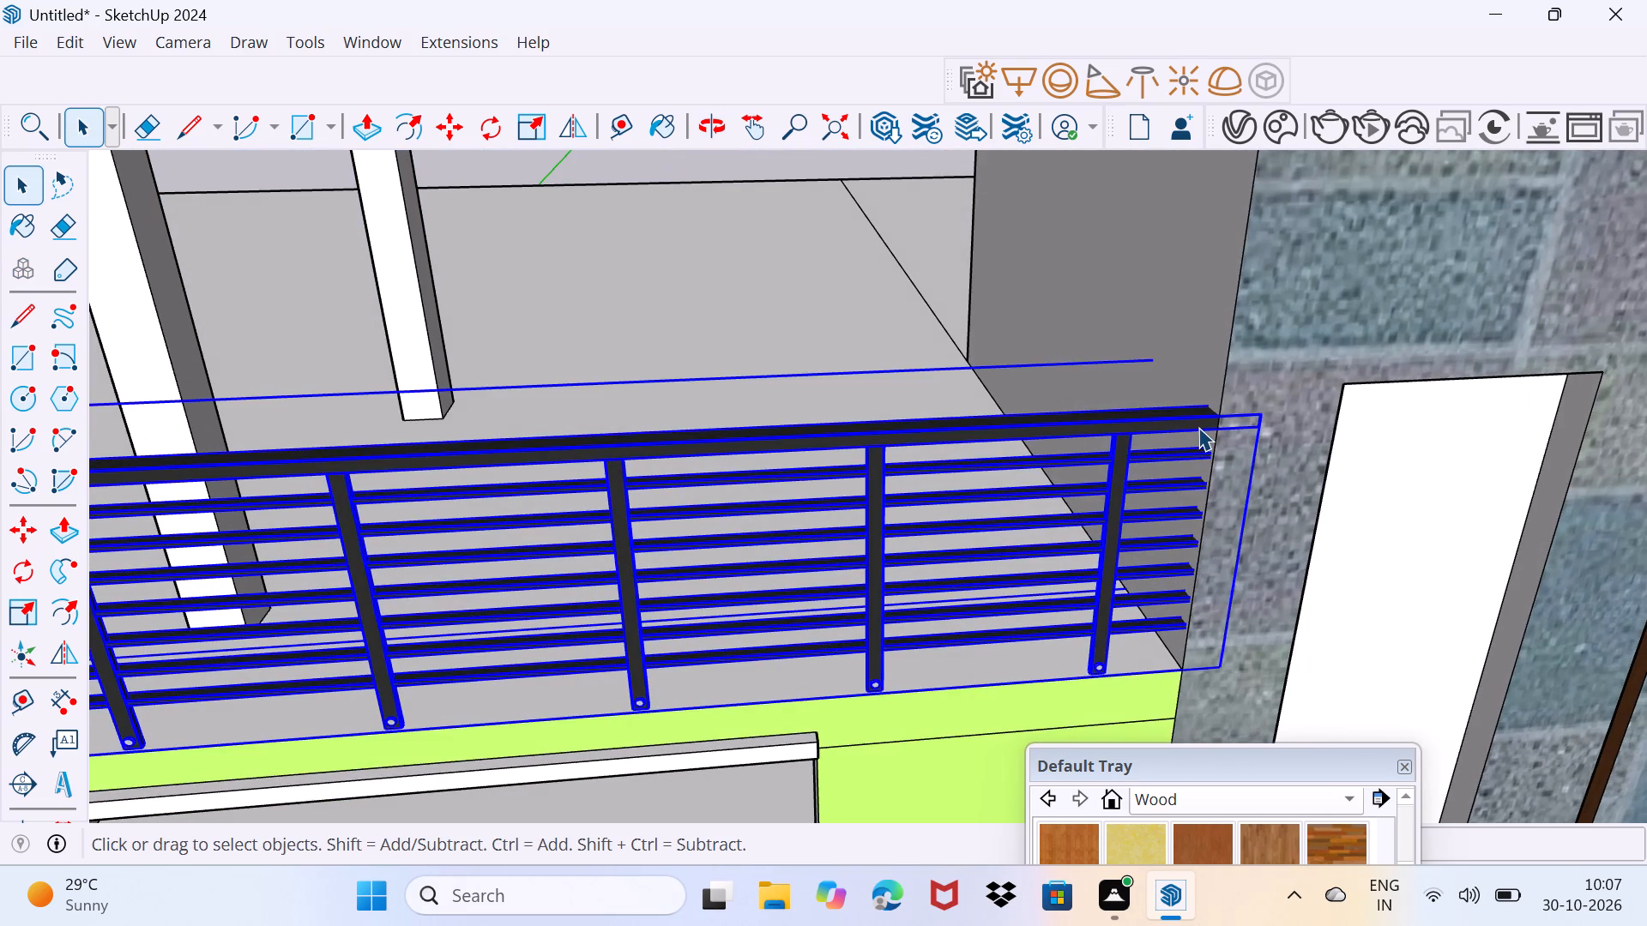
key(s)
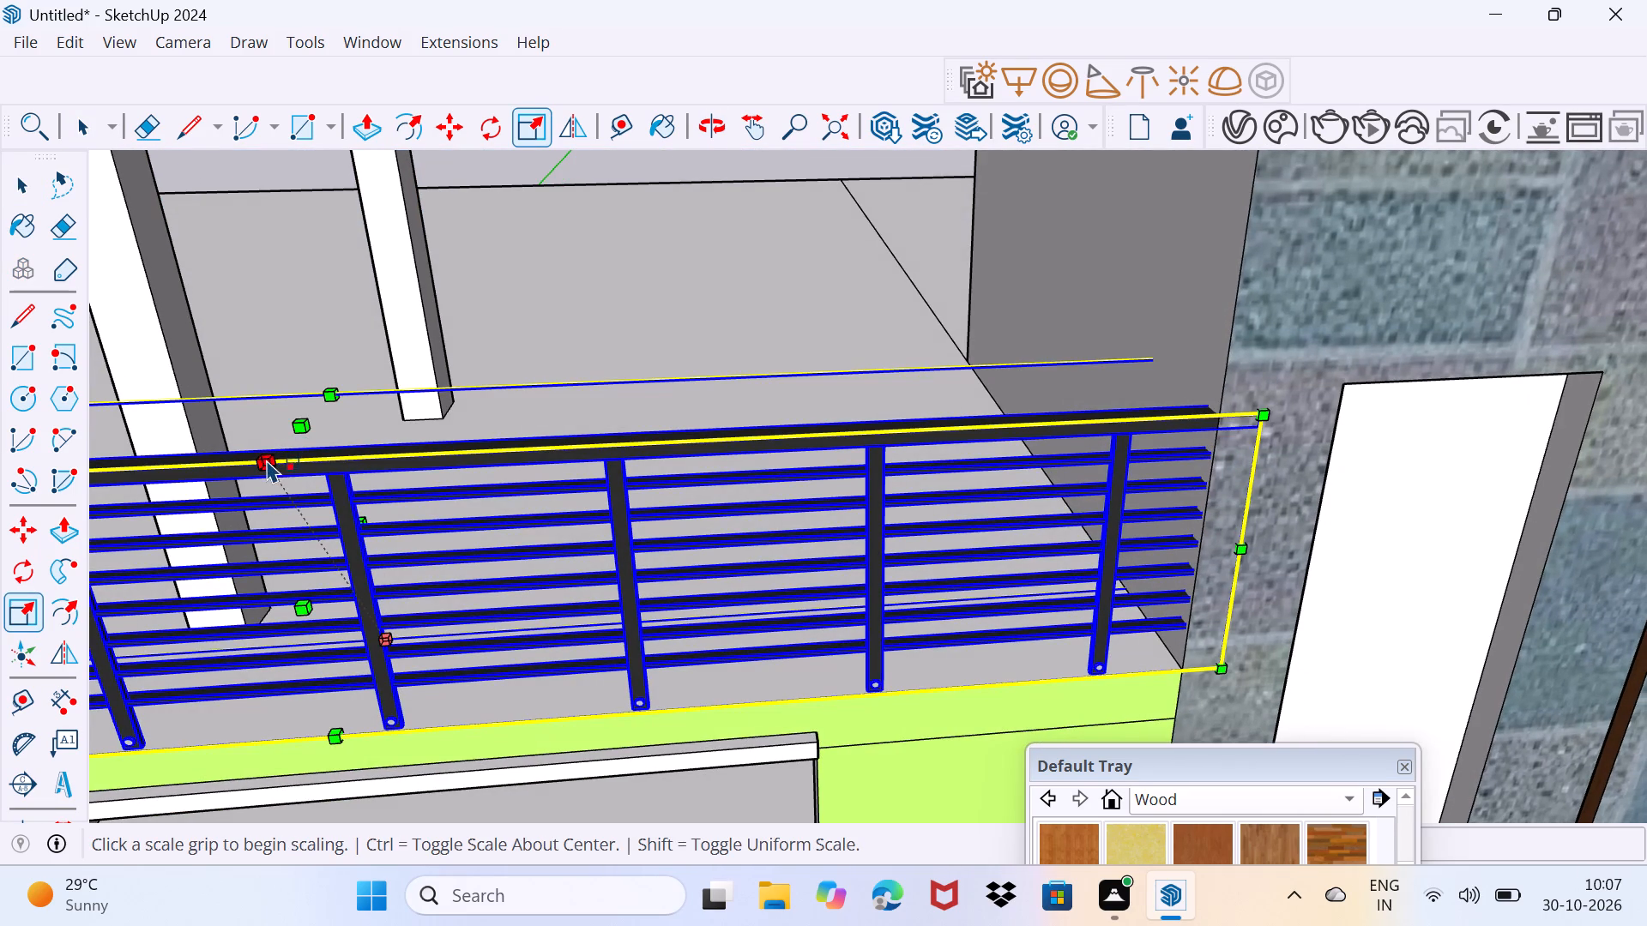
click(266, 460)
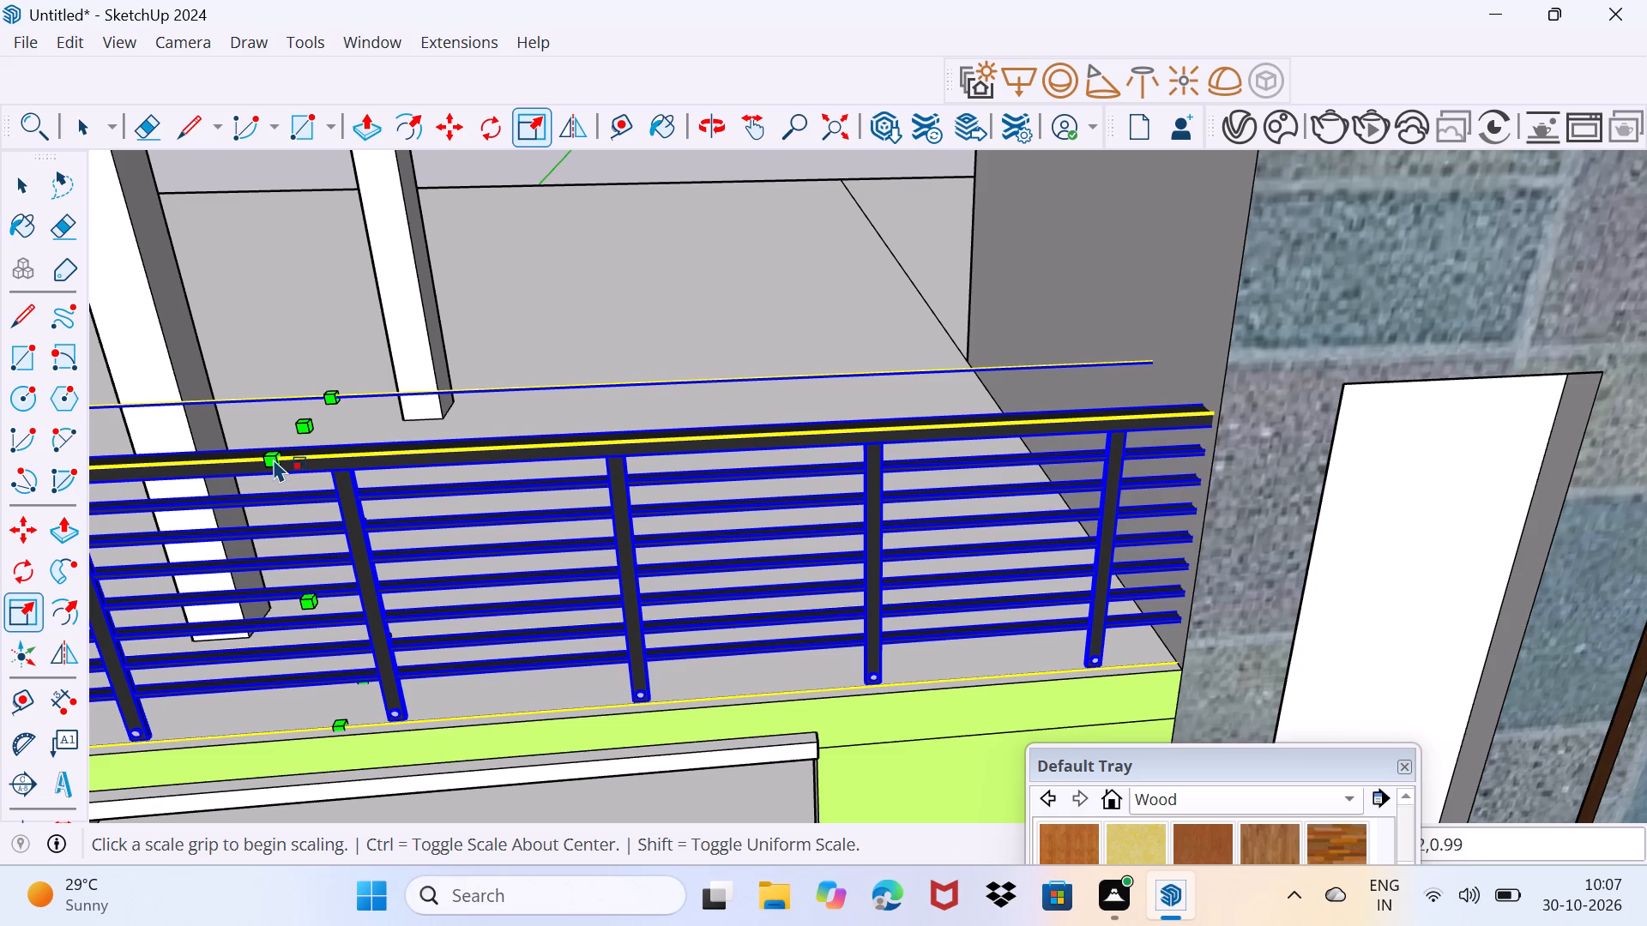
key(space)
drag(839, 591, 923, 496)
Examine the terrace railing and the open balcony below it from several angles.
scroll(968, 460, down, 4)
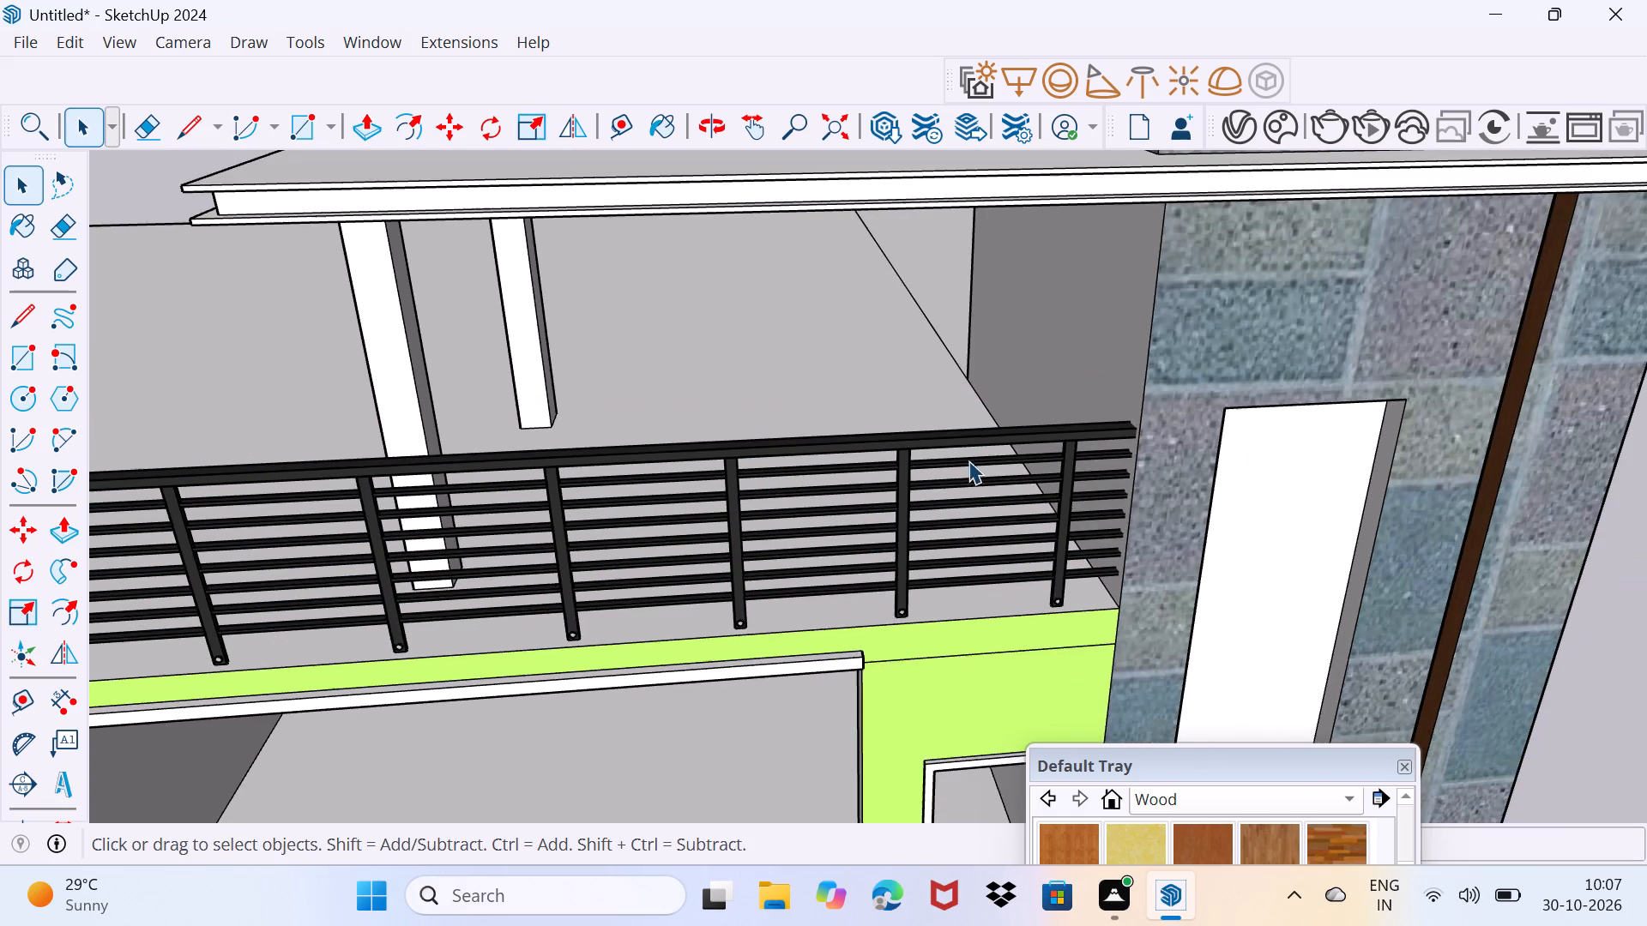
middle_drag(980, 551, 983, 488)
middle_drag(1025, 478, 1196, 427)
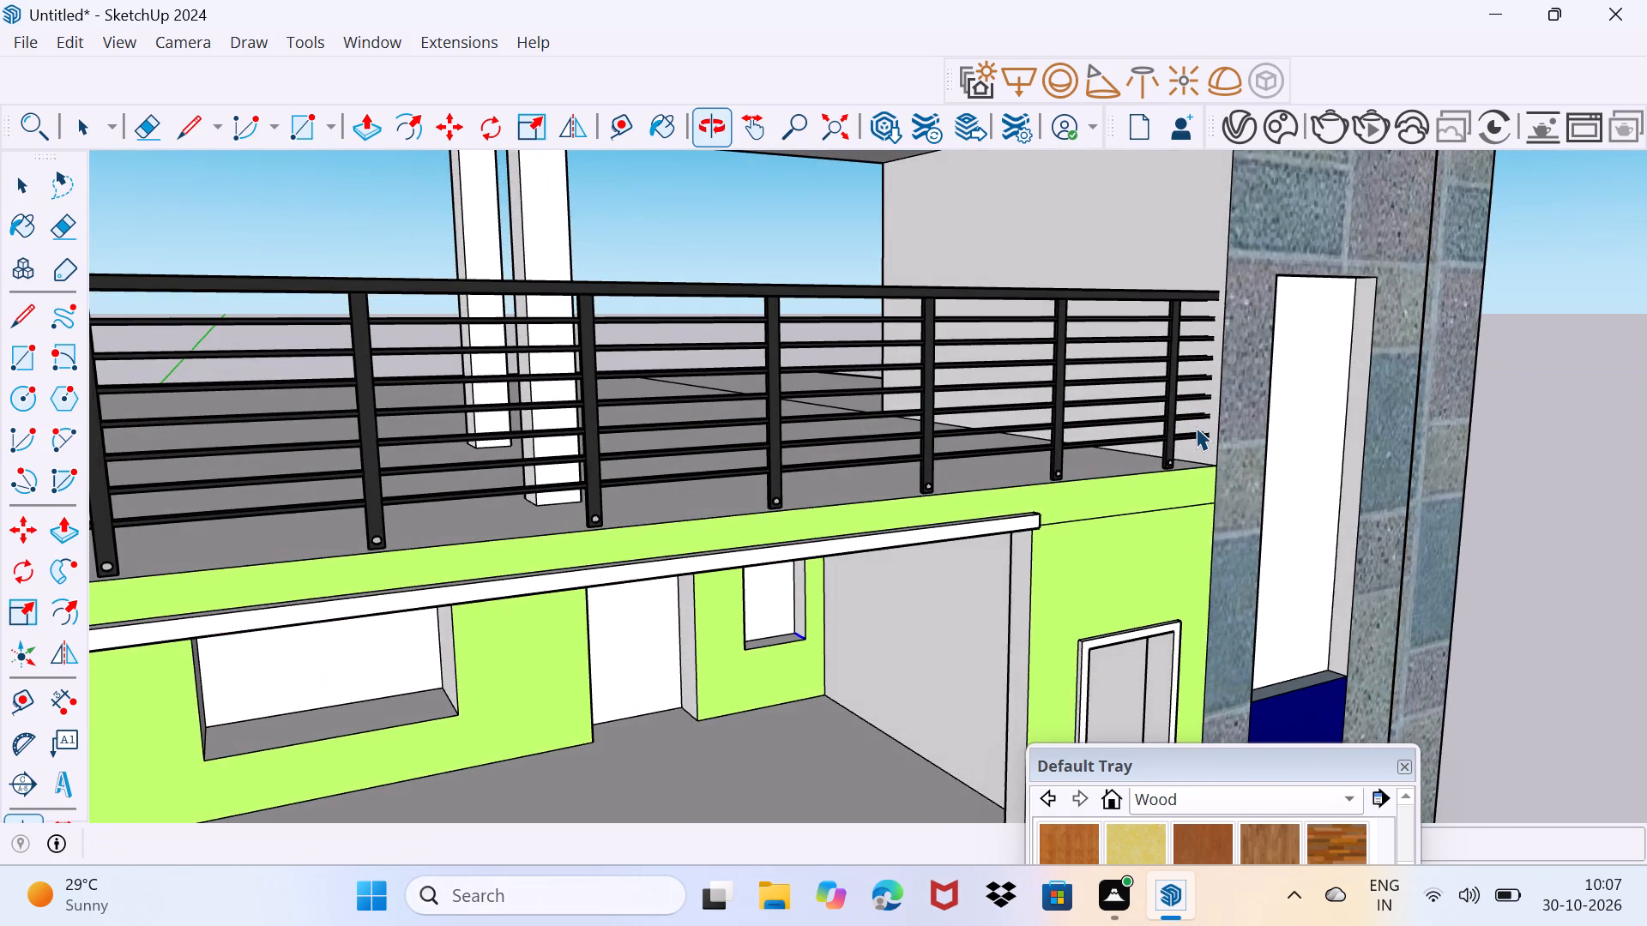
scroll(1196, 427, down, 7)
middle_drag(1173, 476, 893, 502)
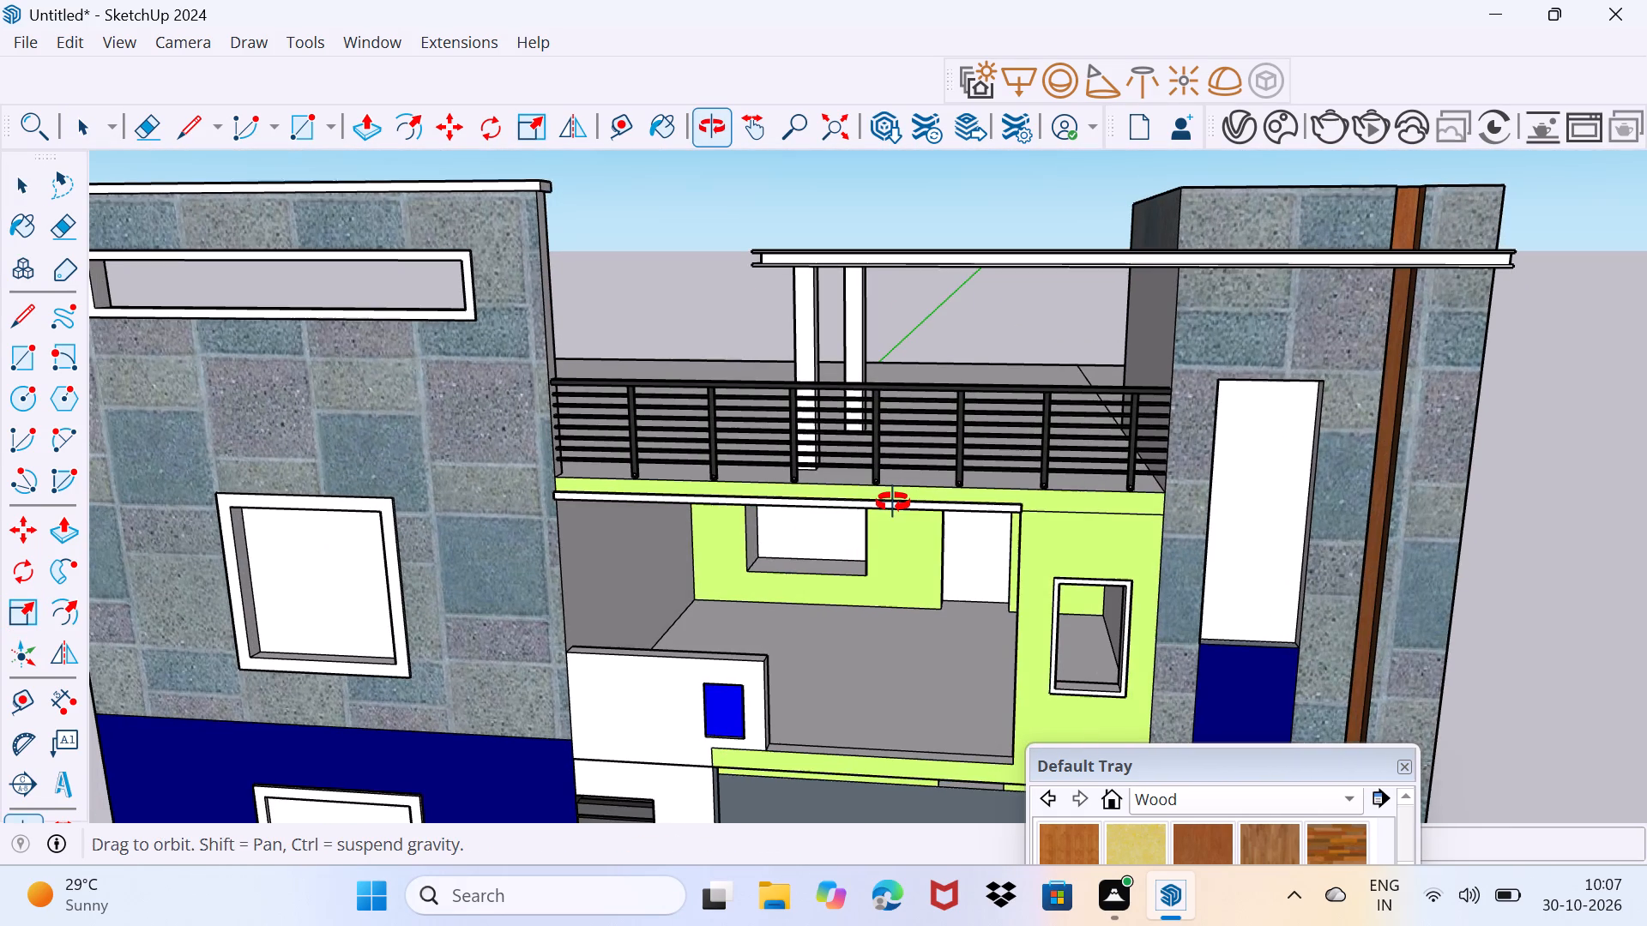
middle_drag(893, 502, 870, 398)
middle_drag(830, 424, 948, 486)
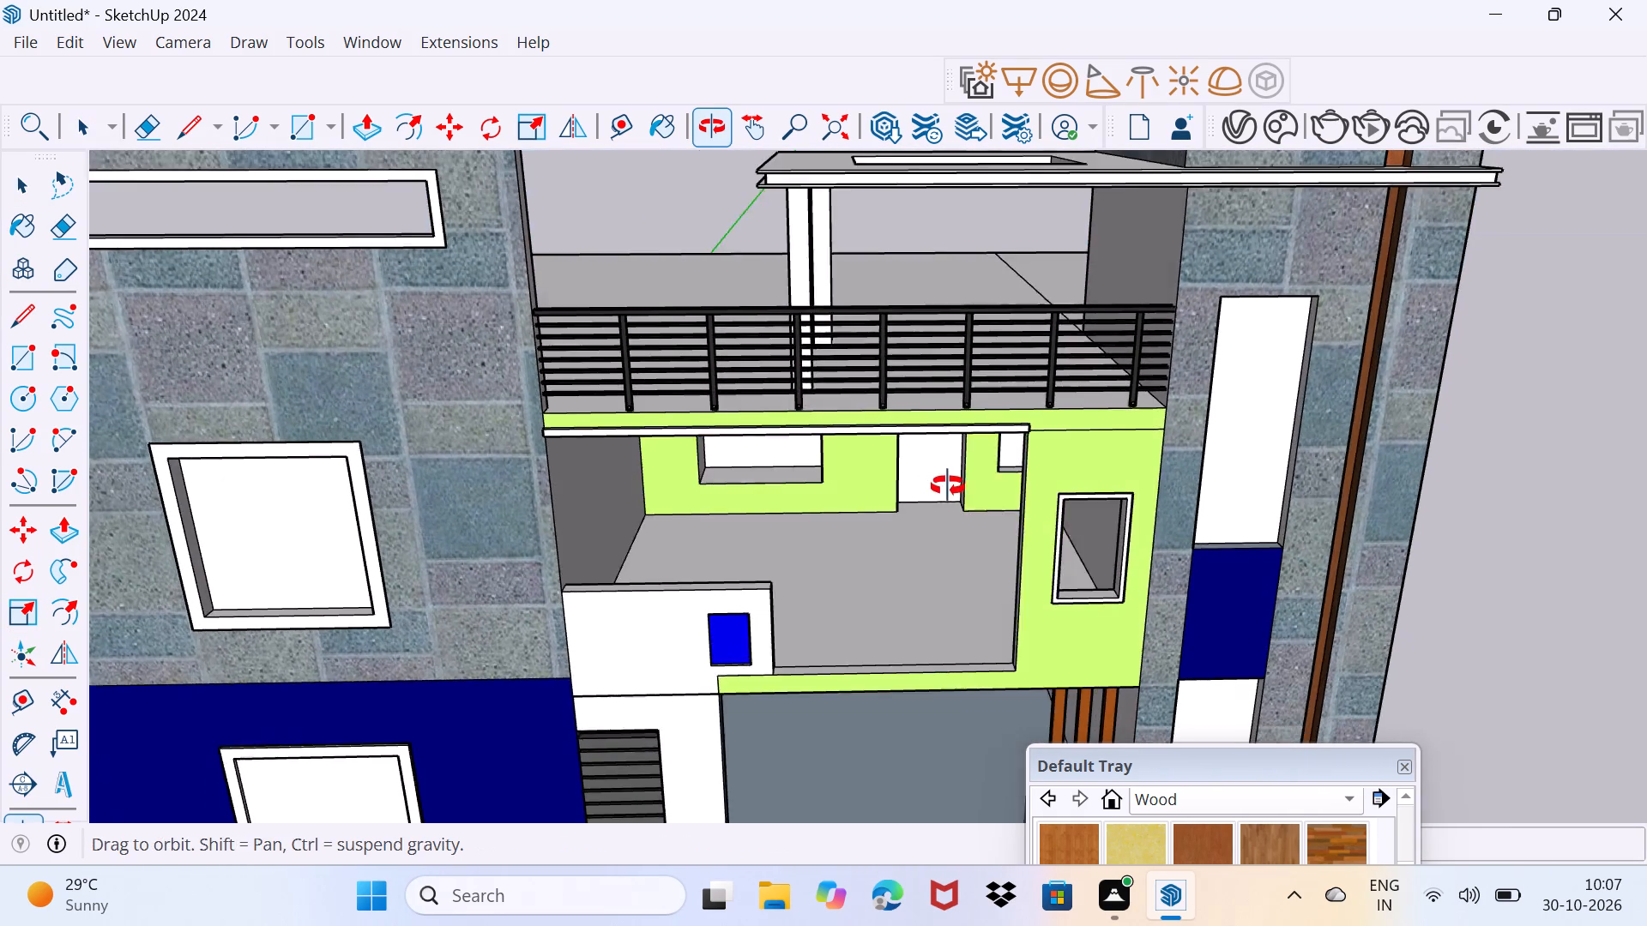
middle_drag(948, 486, 952, 486)
Search the 3D Warehouse for "railing glass".
click(372, 45)
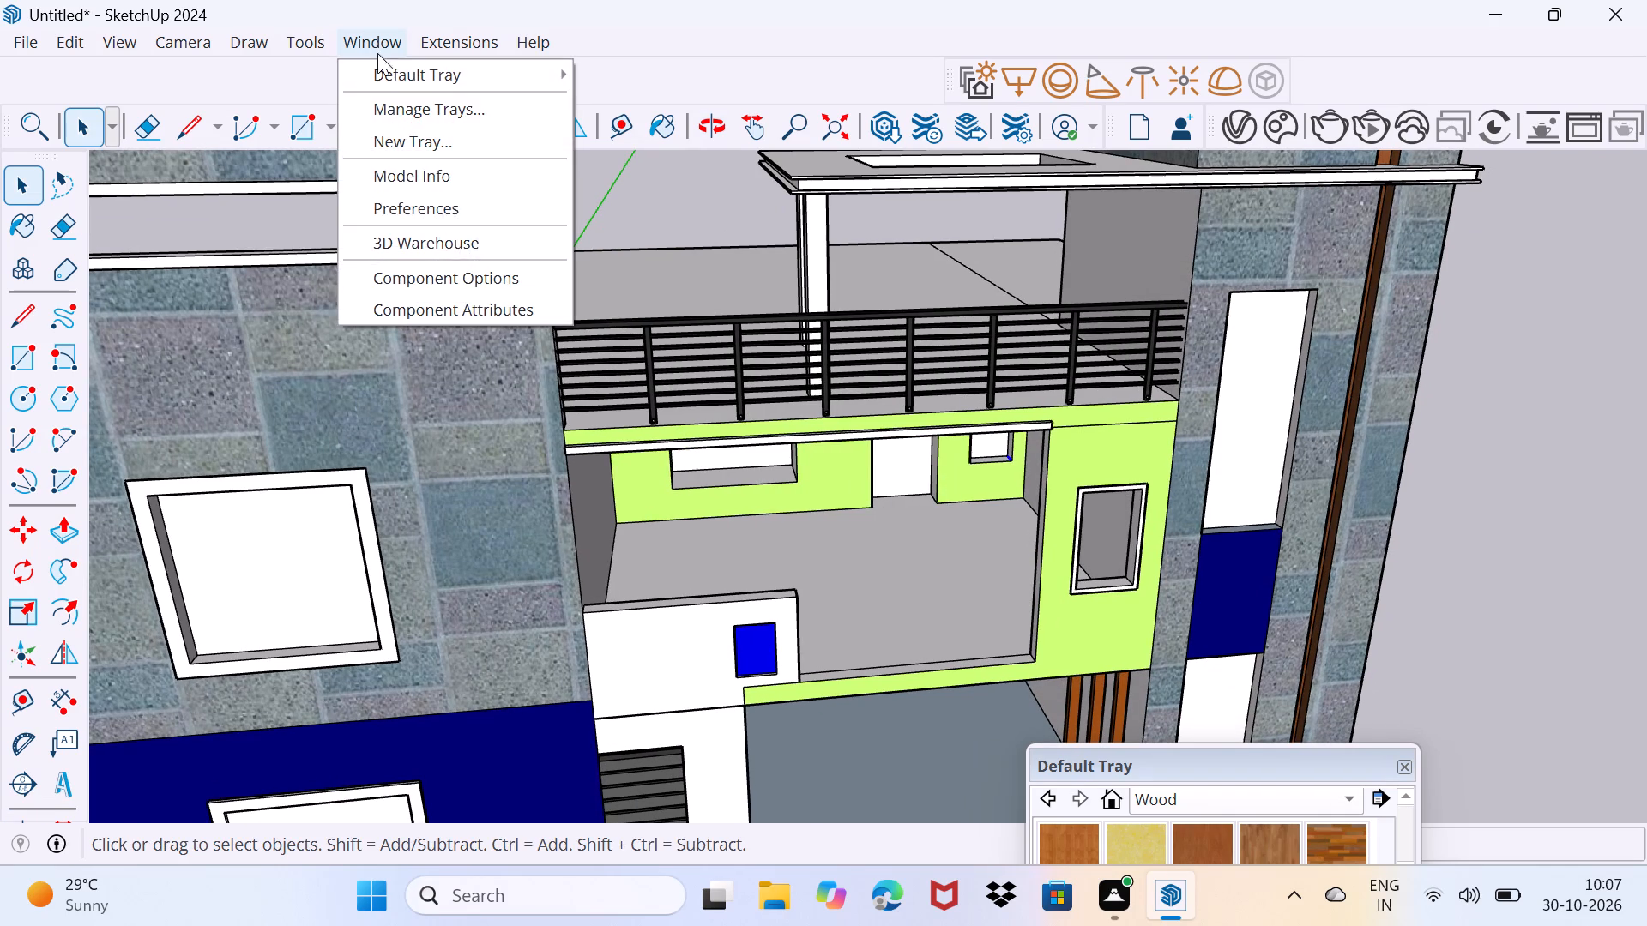
click(461, 234)
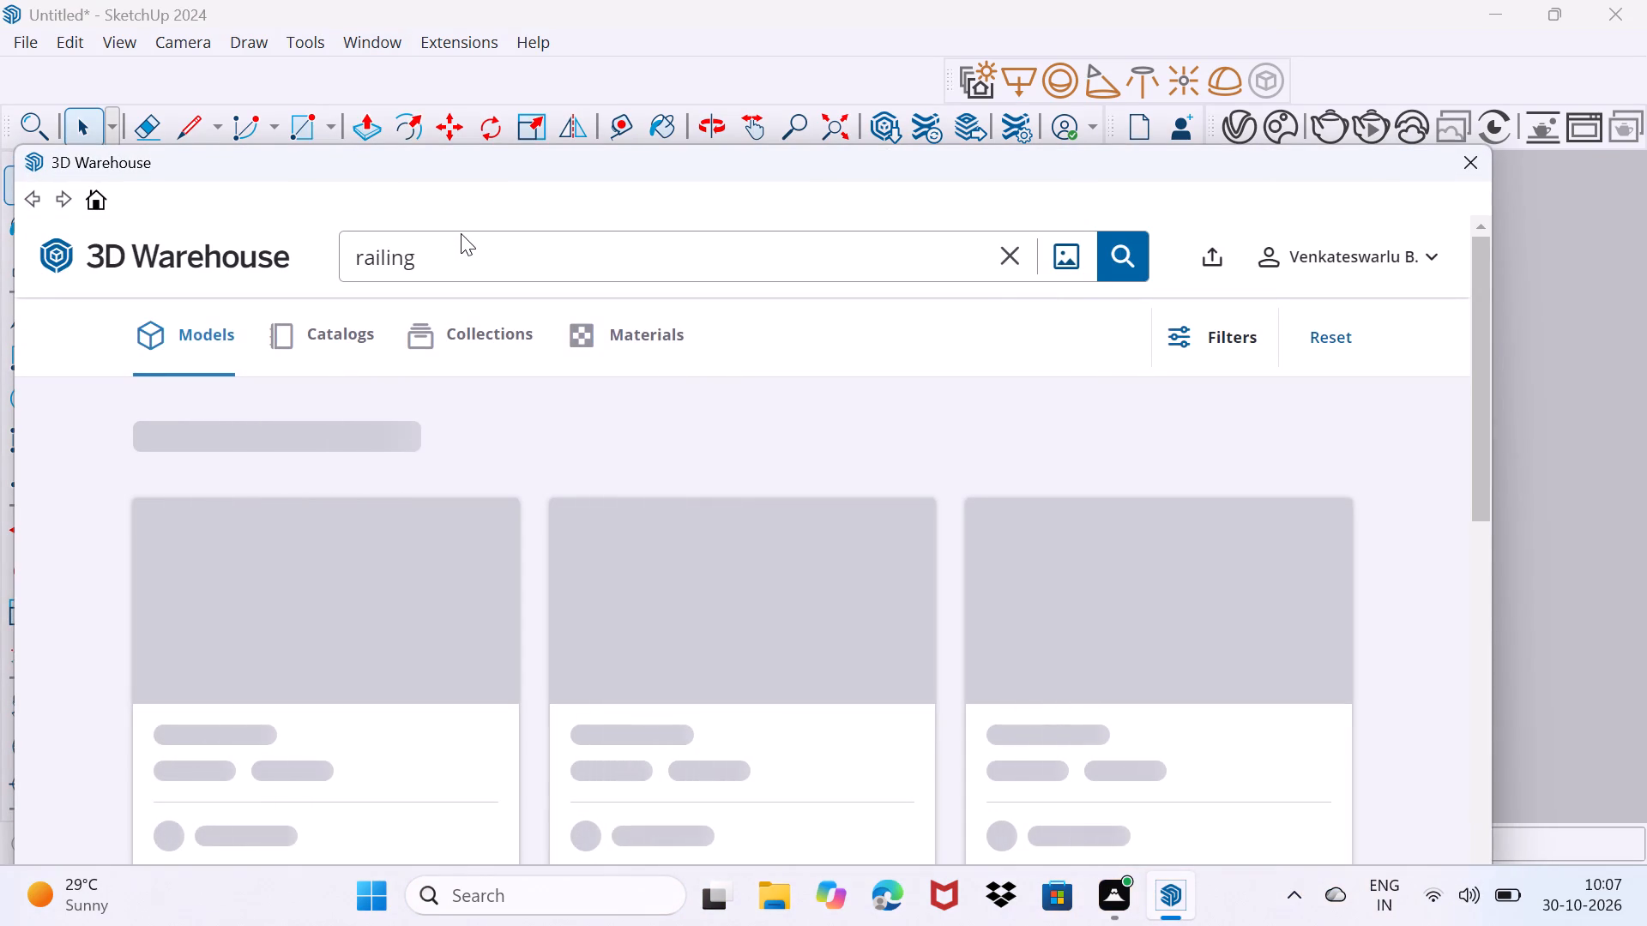
click(511, 251)
key(space)
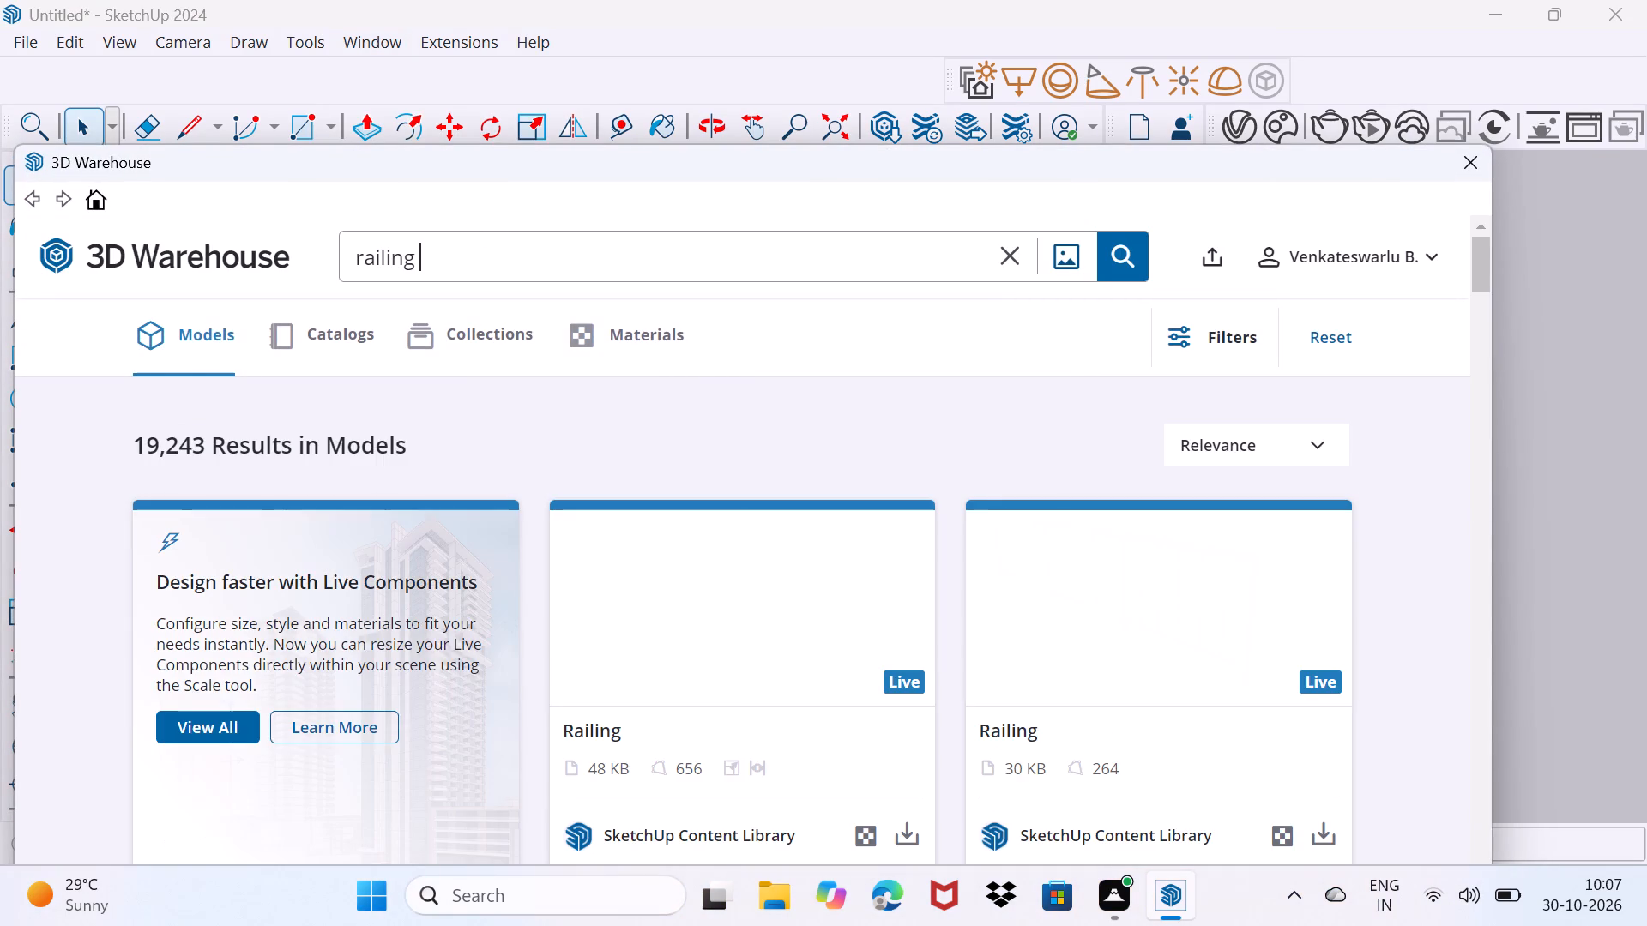
text(glass)
key(Return)
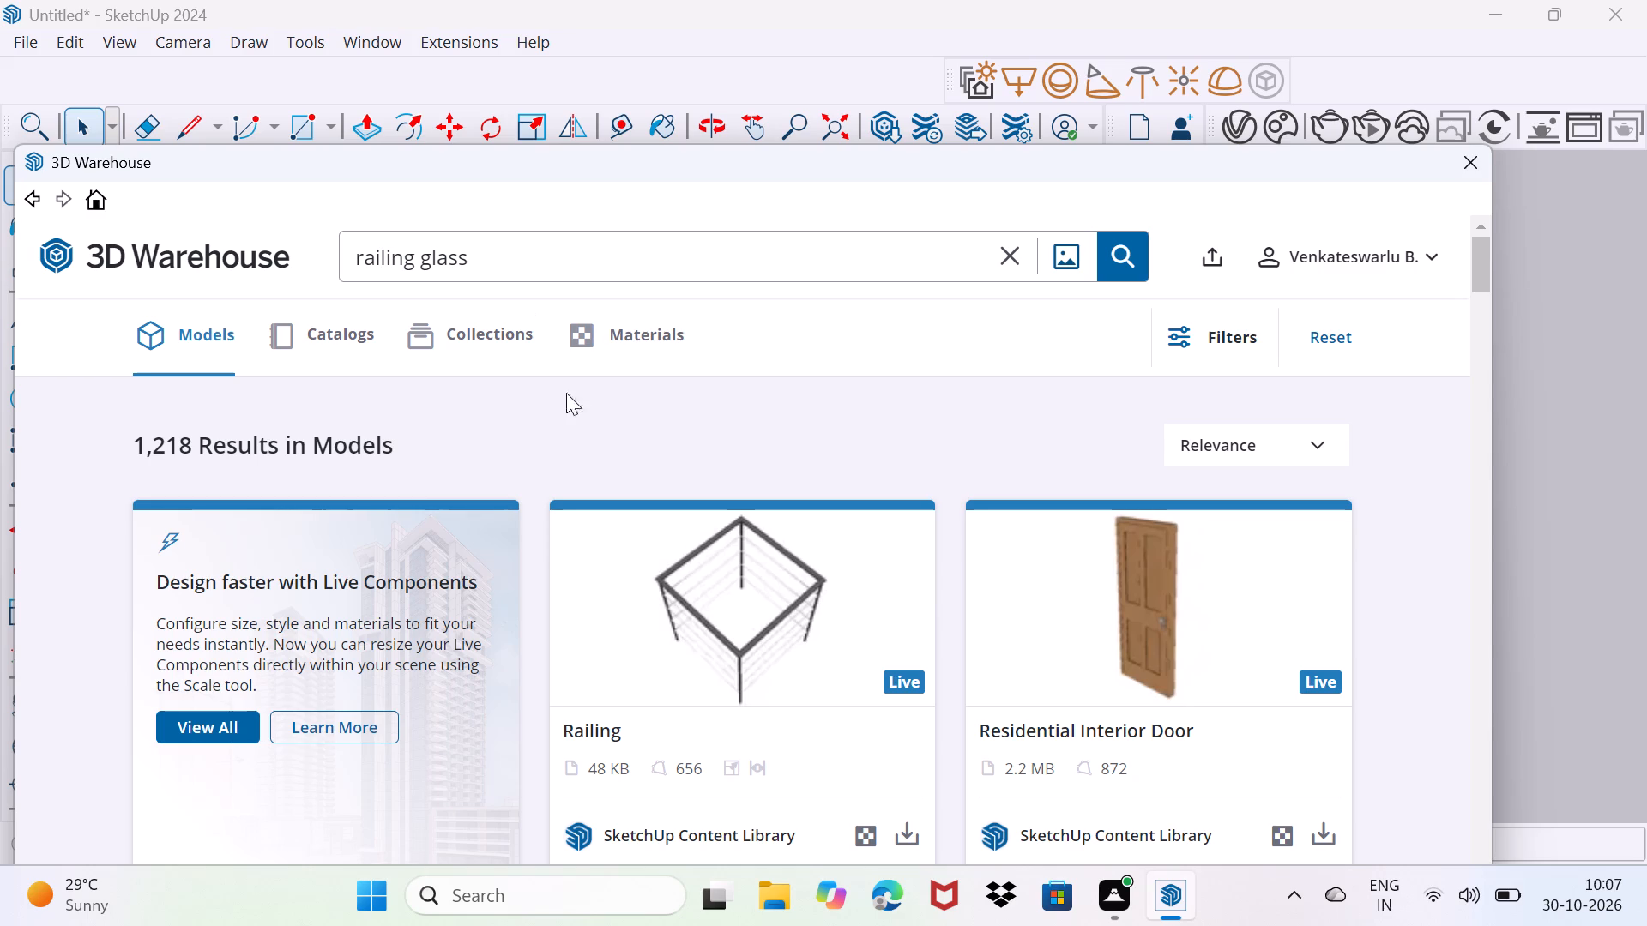
Load the "Glass Railings(black Handrails)" model (413 KB) directly into the model and place it on the first-floor balcony.
scroll(881, 568, down, 2)
scroll(905, 645, down, 9)
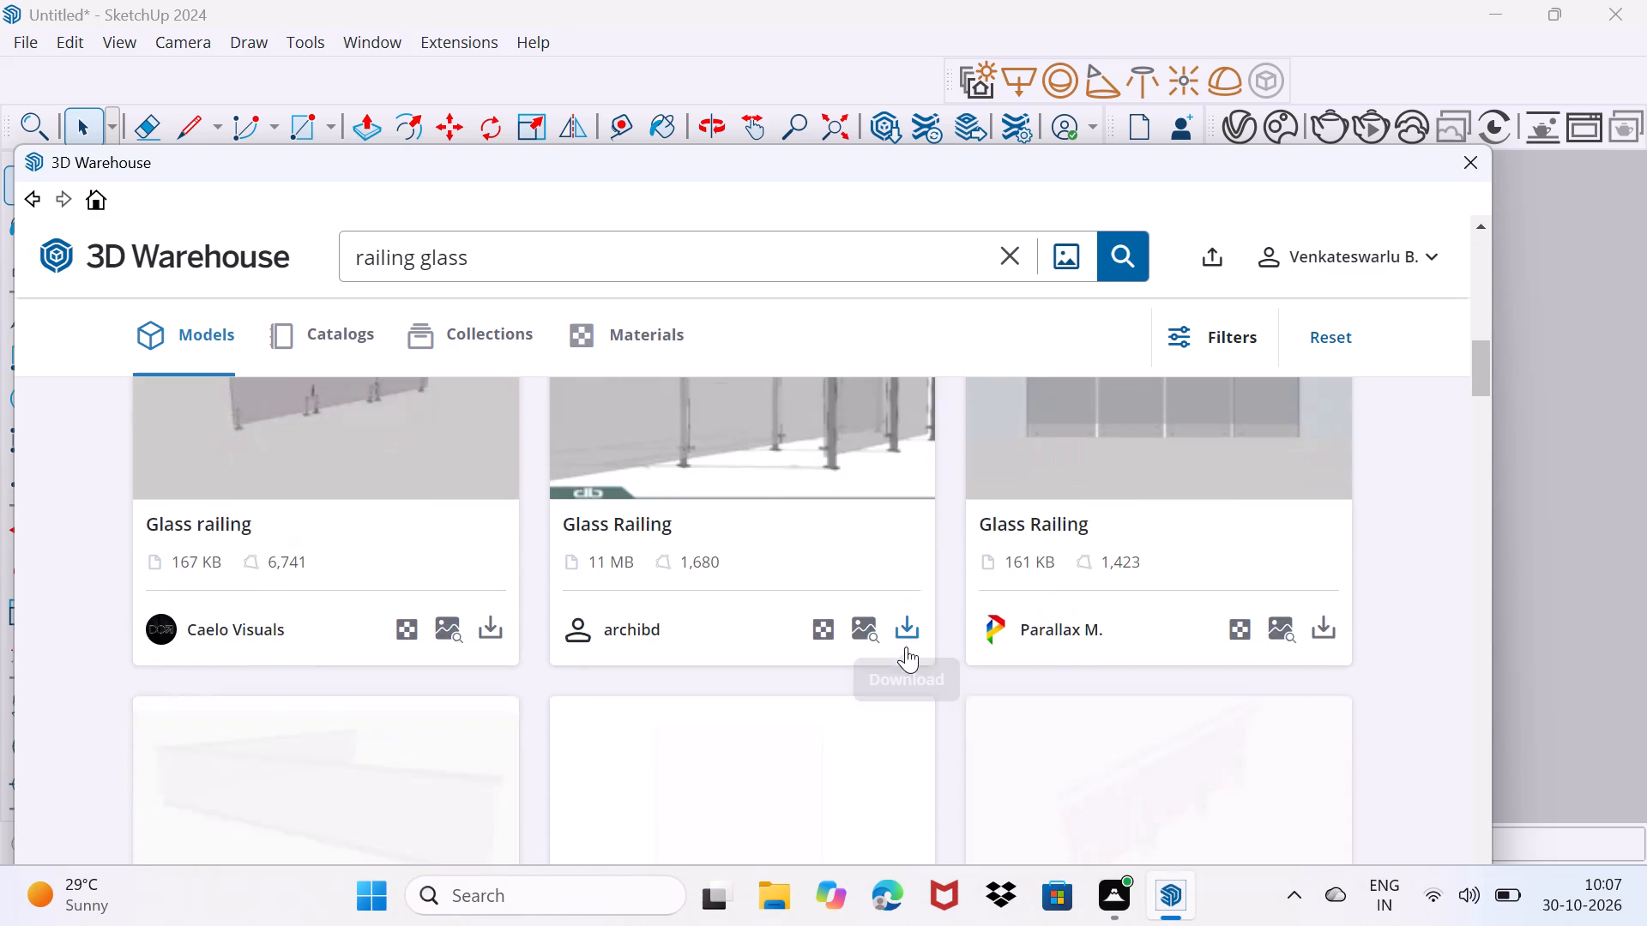
scroll(909, 644, down, 9)
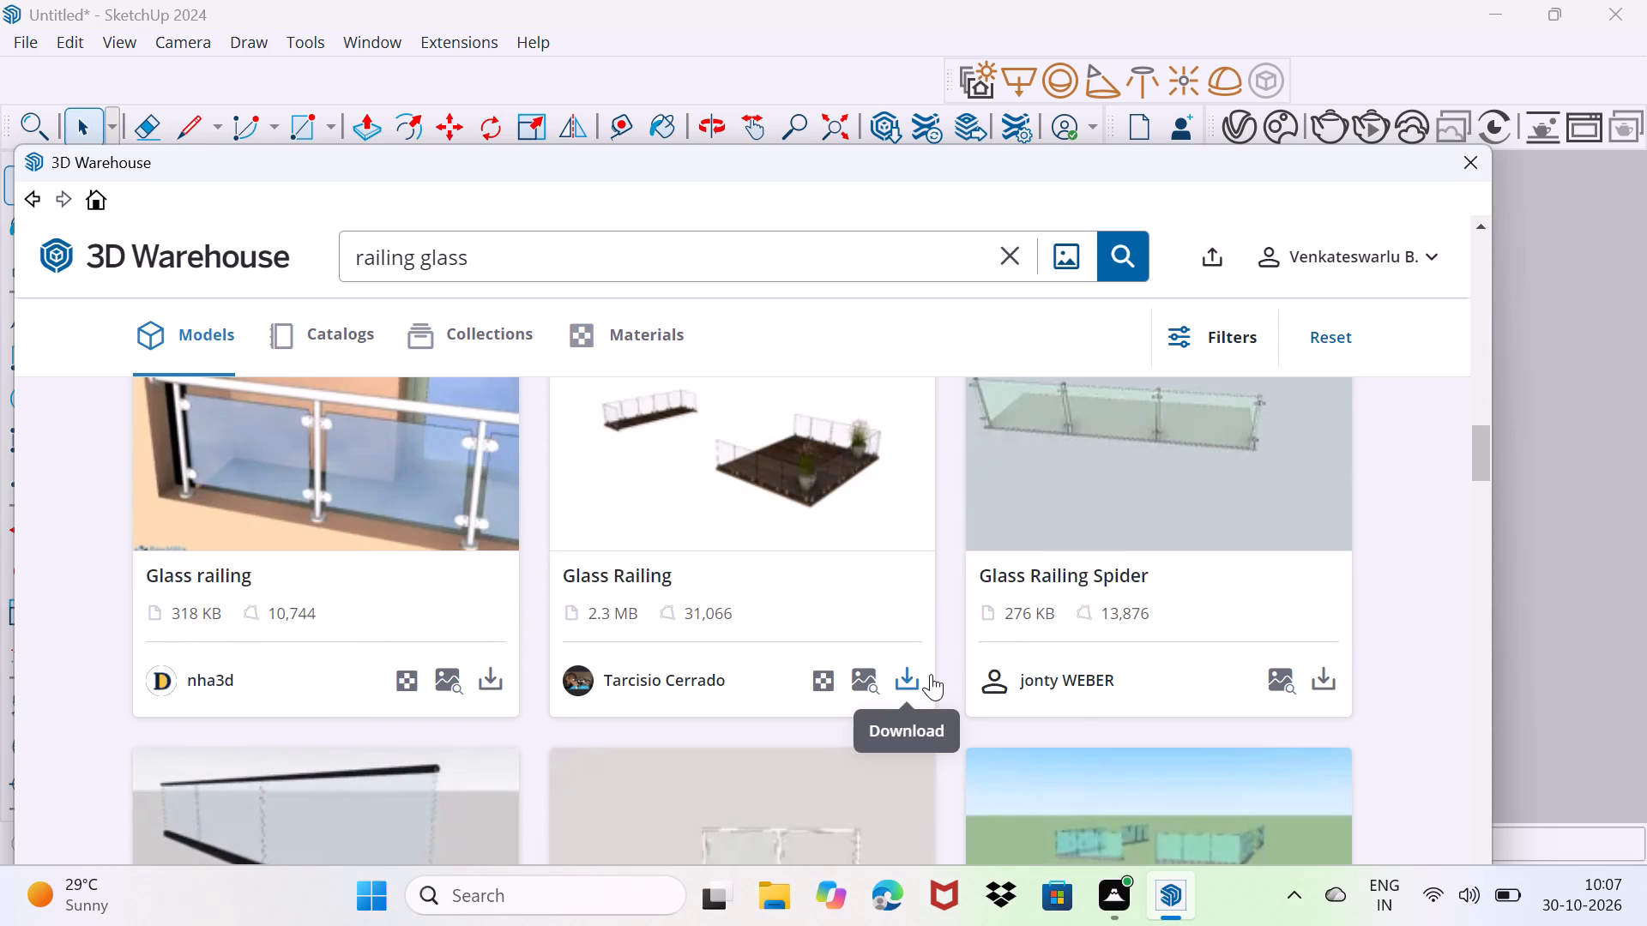
scroll(931, 674, down, 4)
click(485, 575)
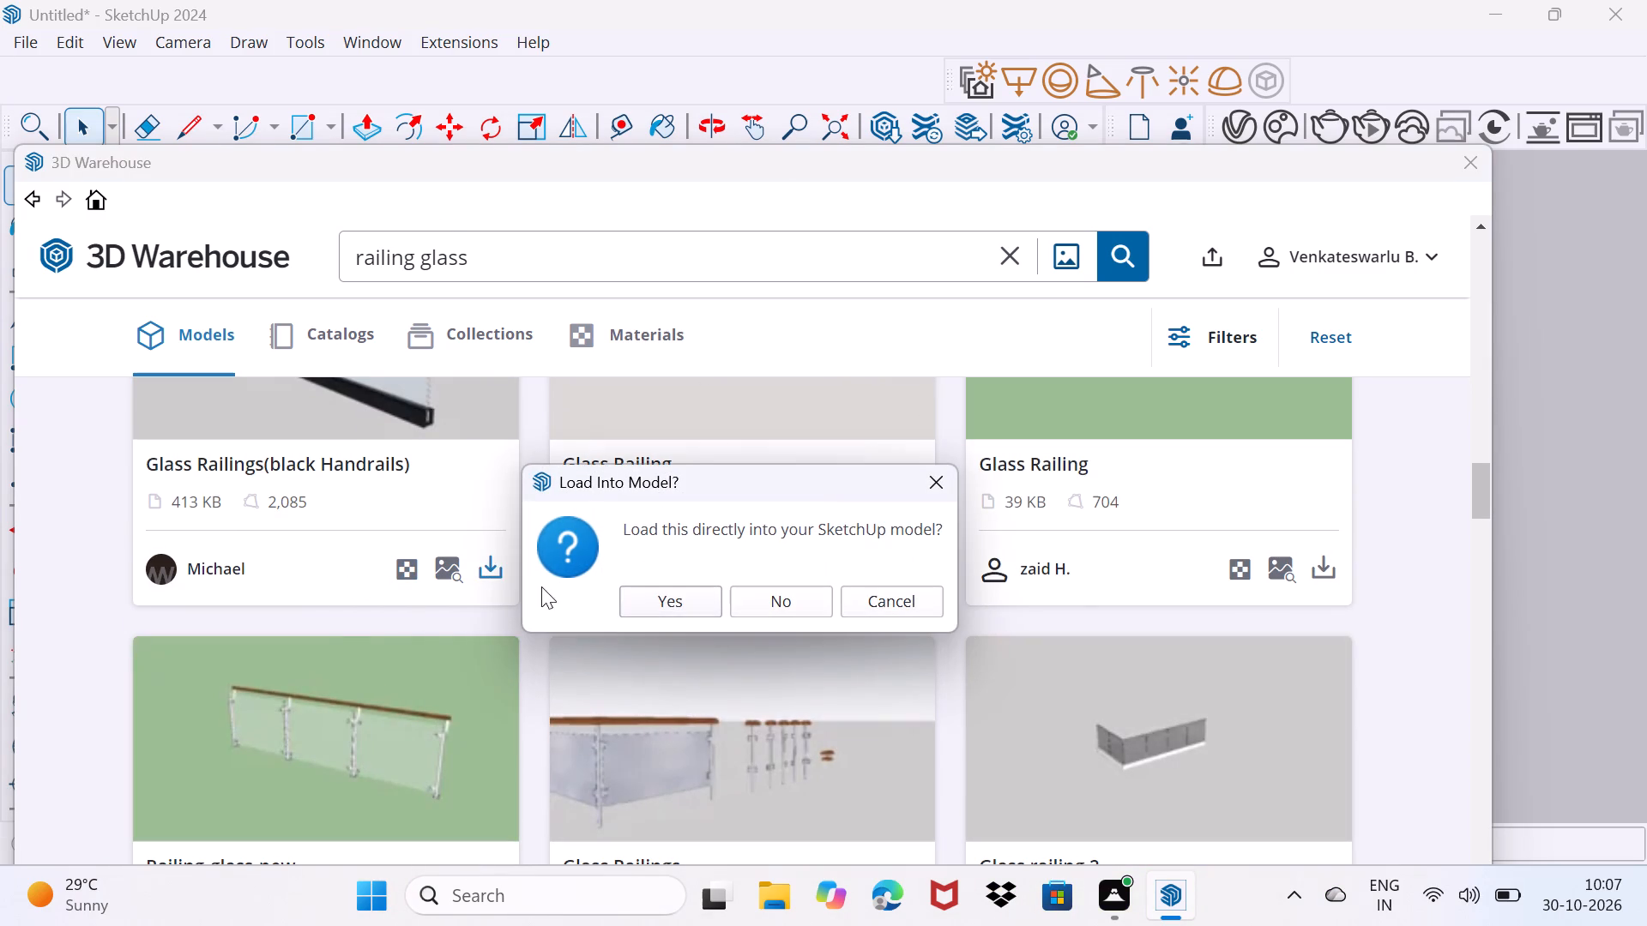
click(689, 606)
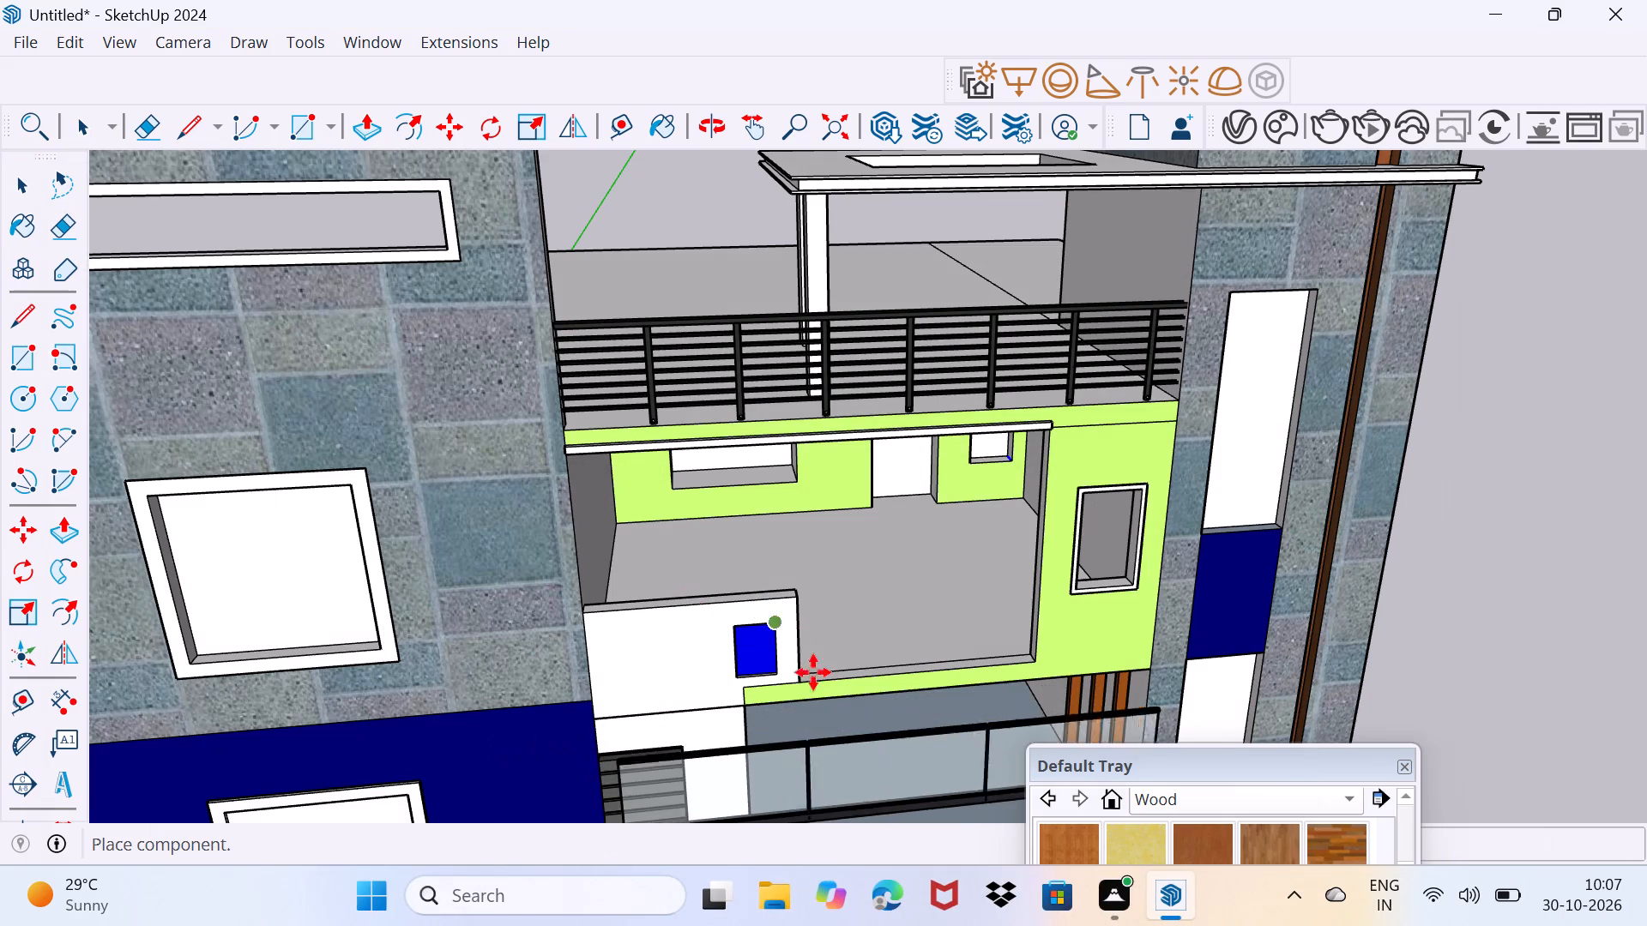
scroll(872, 589, up, 5)
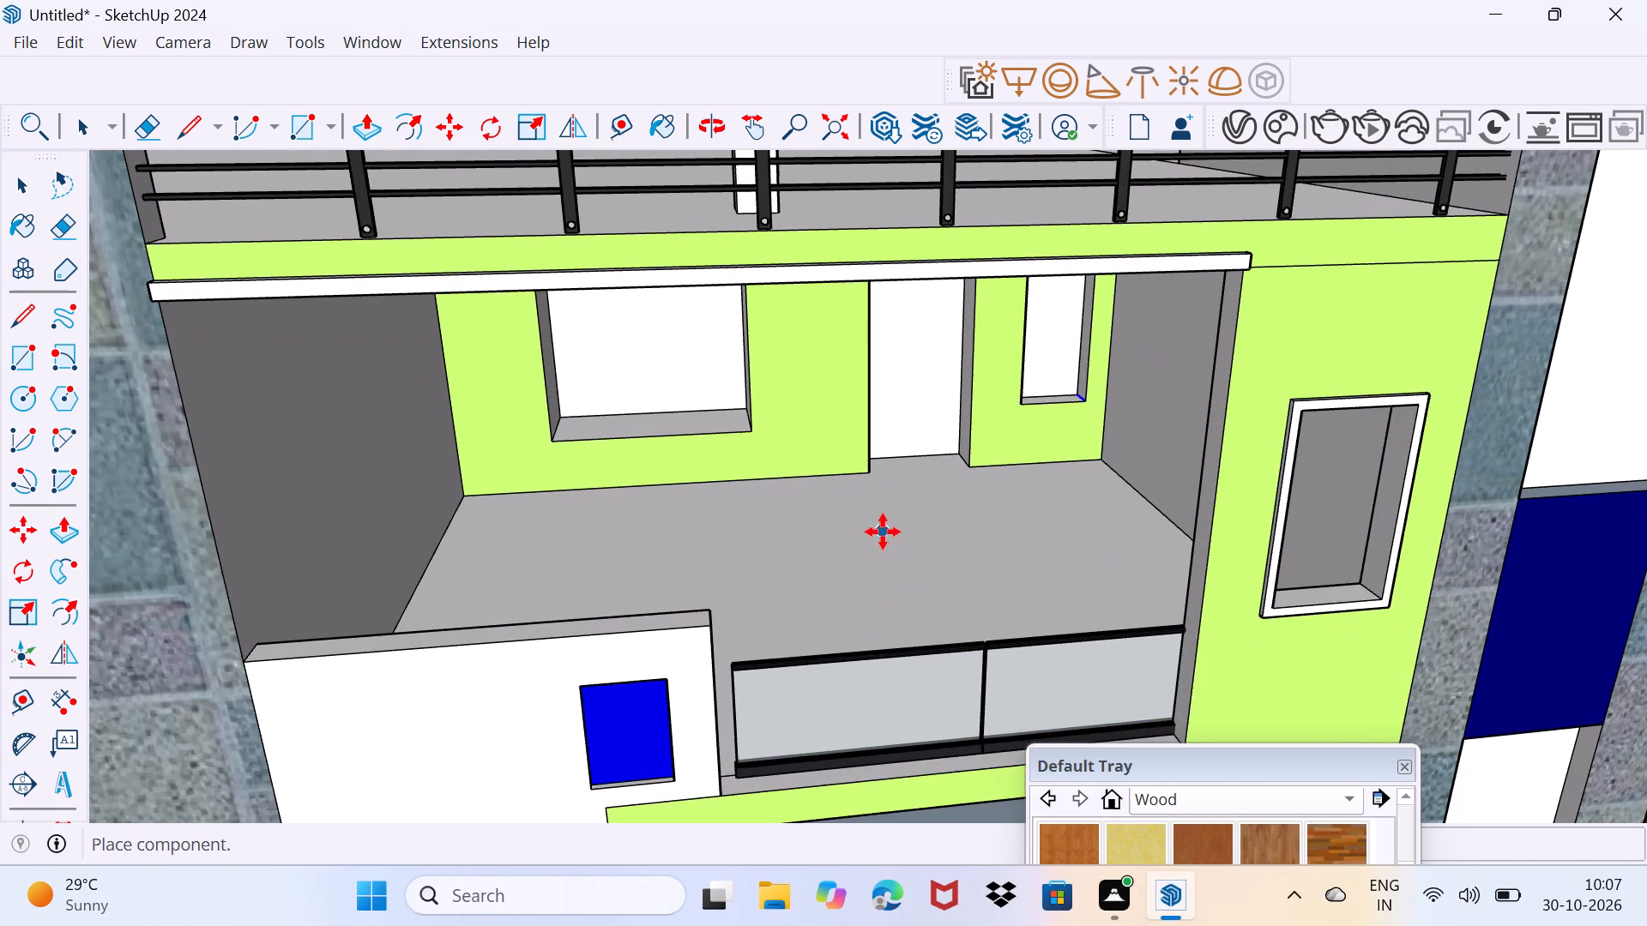
click(883, 532)
Move the glass railing by its lower corner to the balcony's front edge where it meets the white parapet.
middle_drag(782, 740, 662, 592)
click(620, 635)
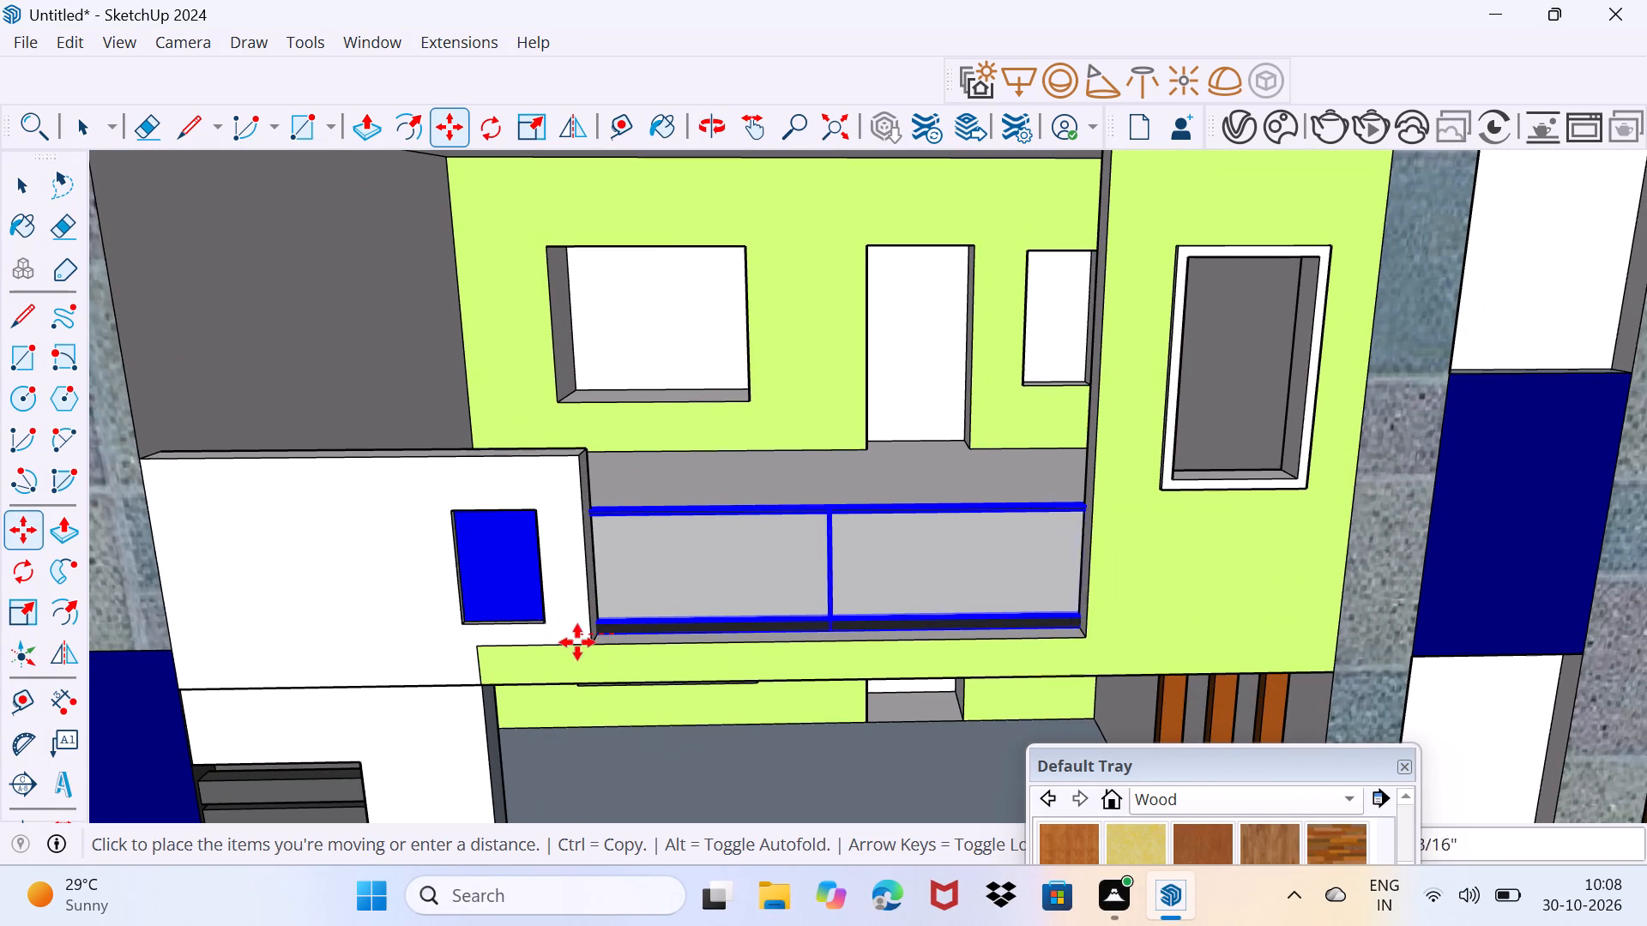
click(586, 644)
Scale the glass railing lengthwise to span the balcony opening between the white parapet and the green wall.
key(s)
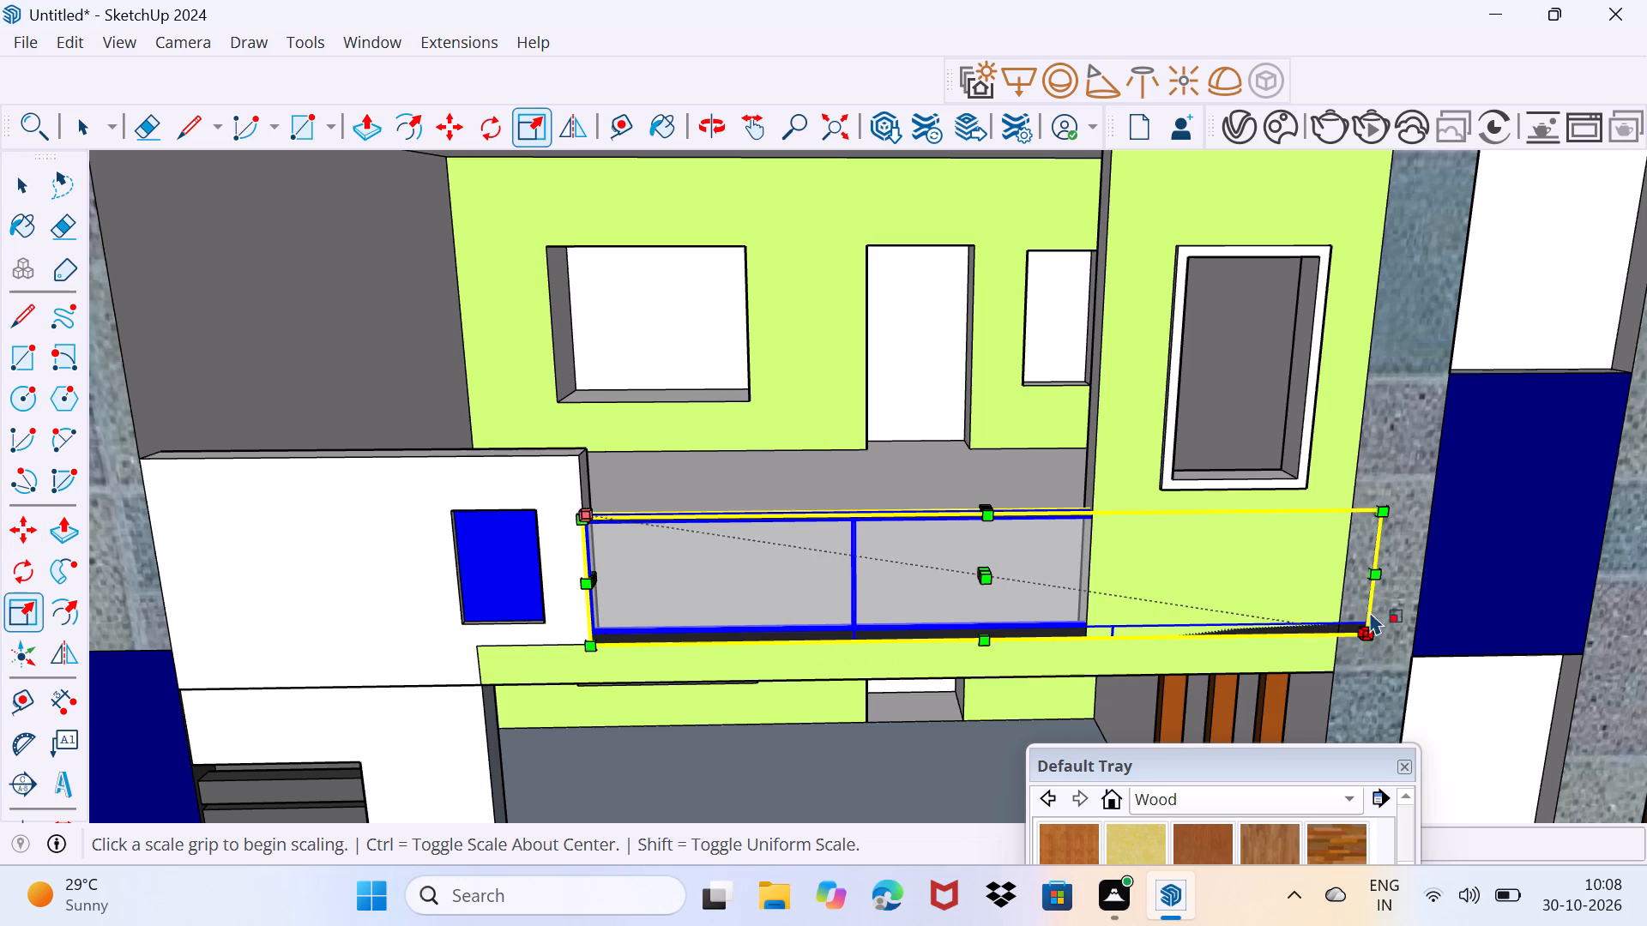
drag(1377, 574, 1080, 577)
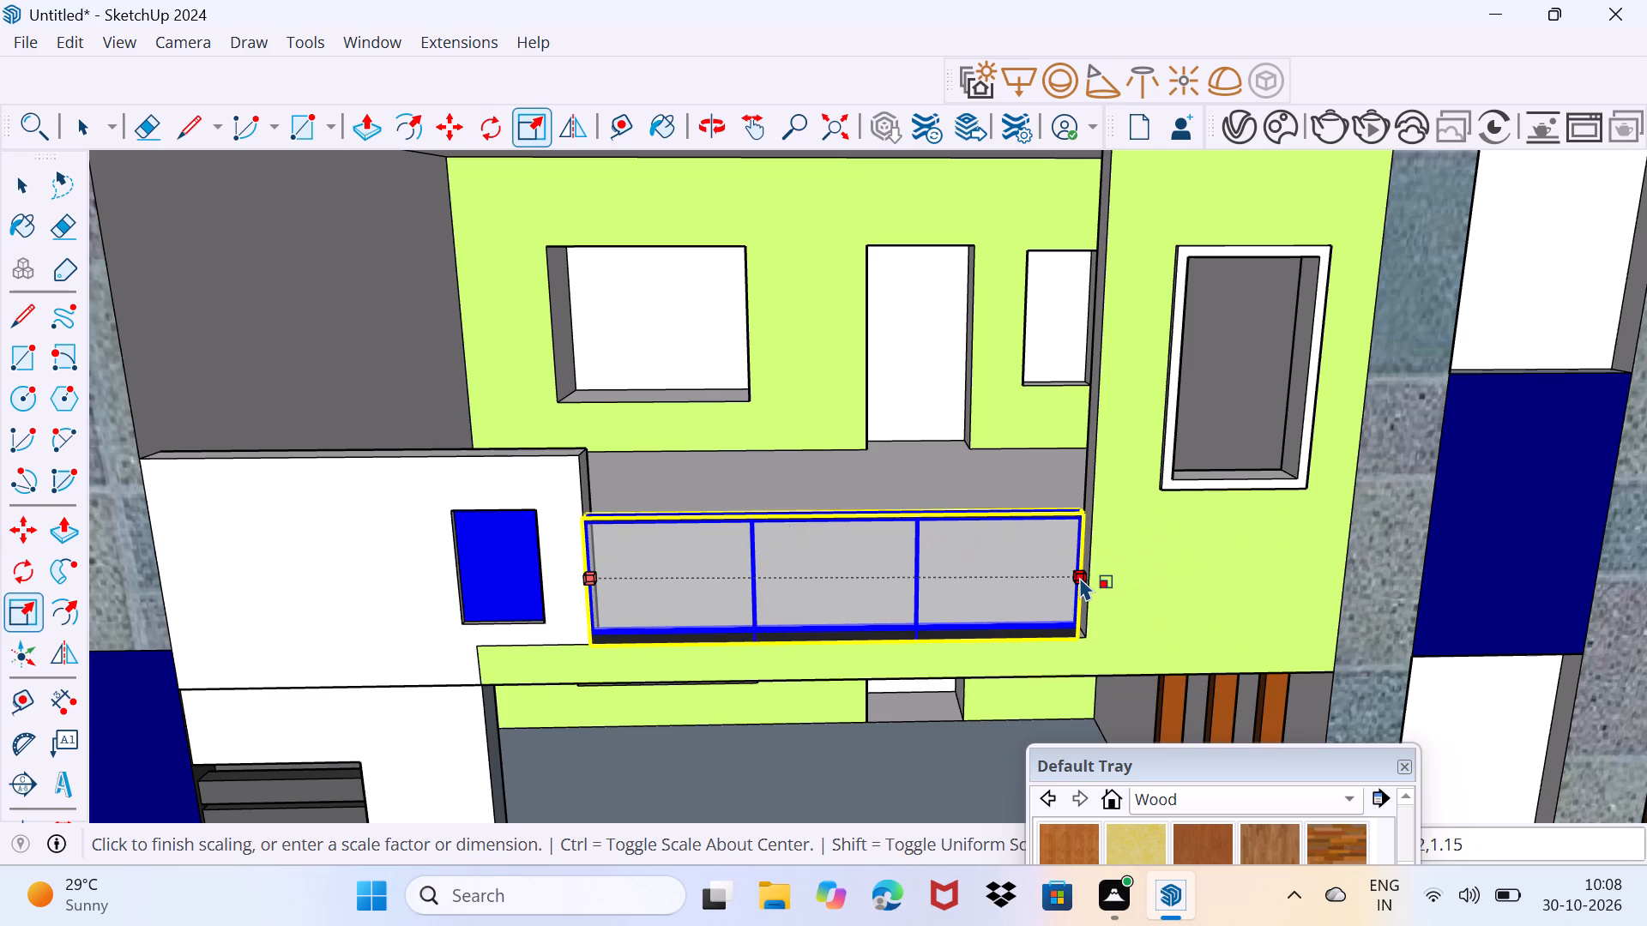
drag(1080, 577, 1086, 577)
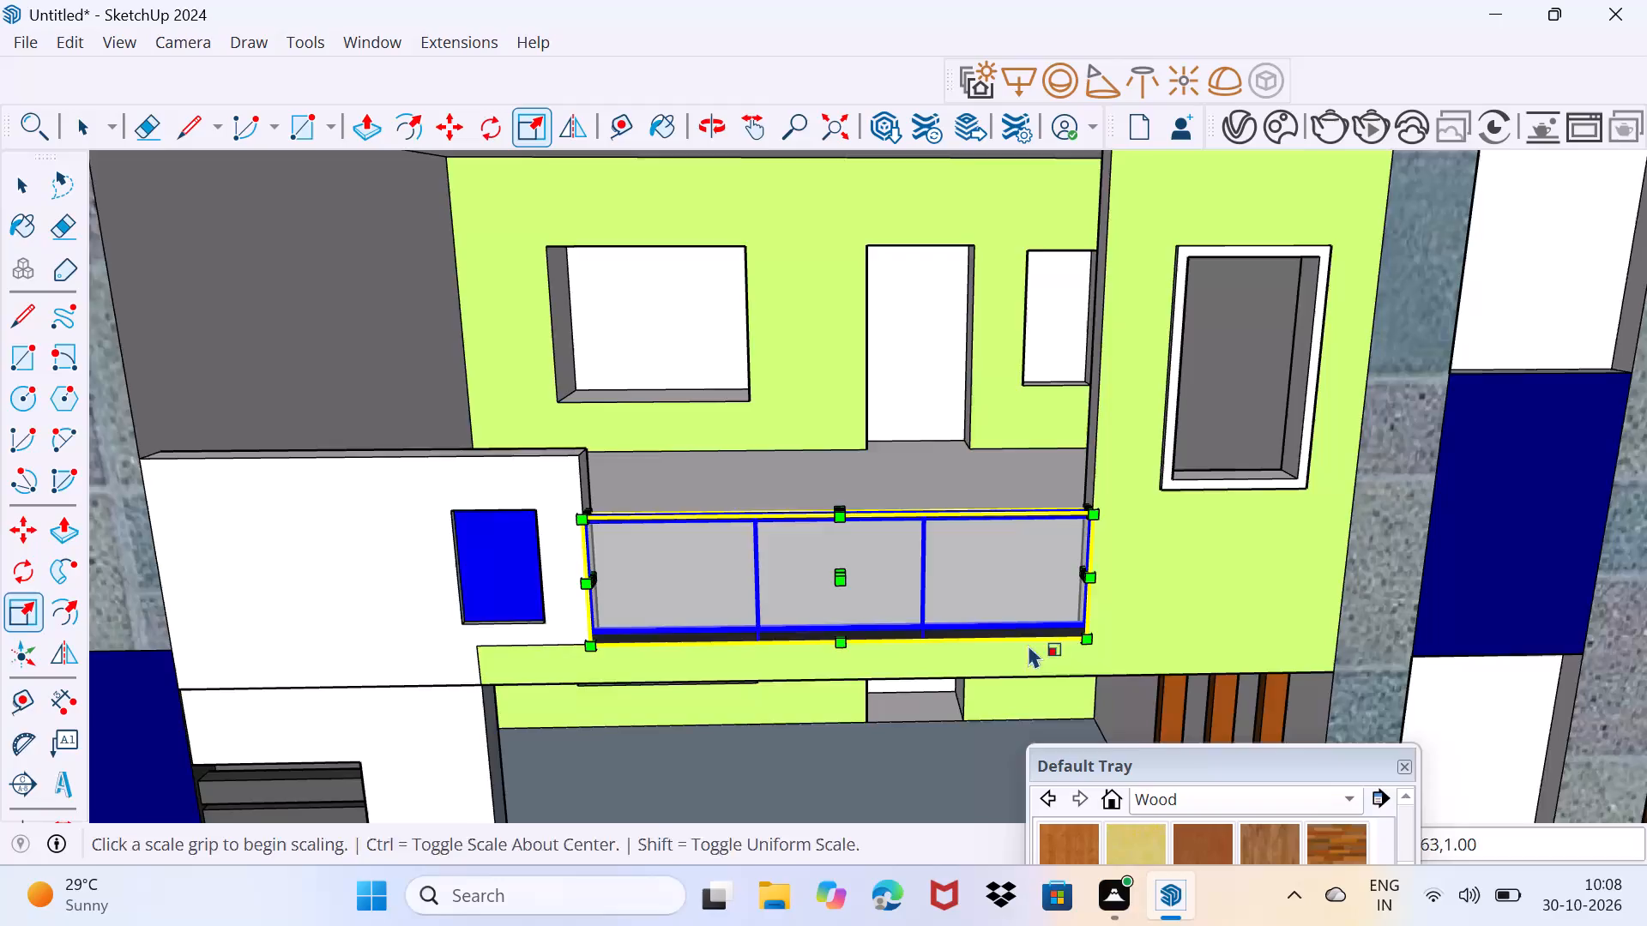
Copy the glass railing from the first-floor balcony to the ground-floor porch's front edge, its lower corner against the white wall with the blue-framed opening.
middle_drag(1029, 645, 1000, 601)
key(m)
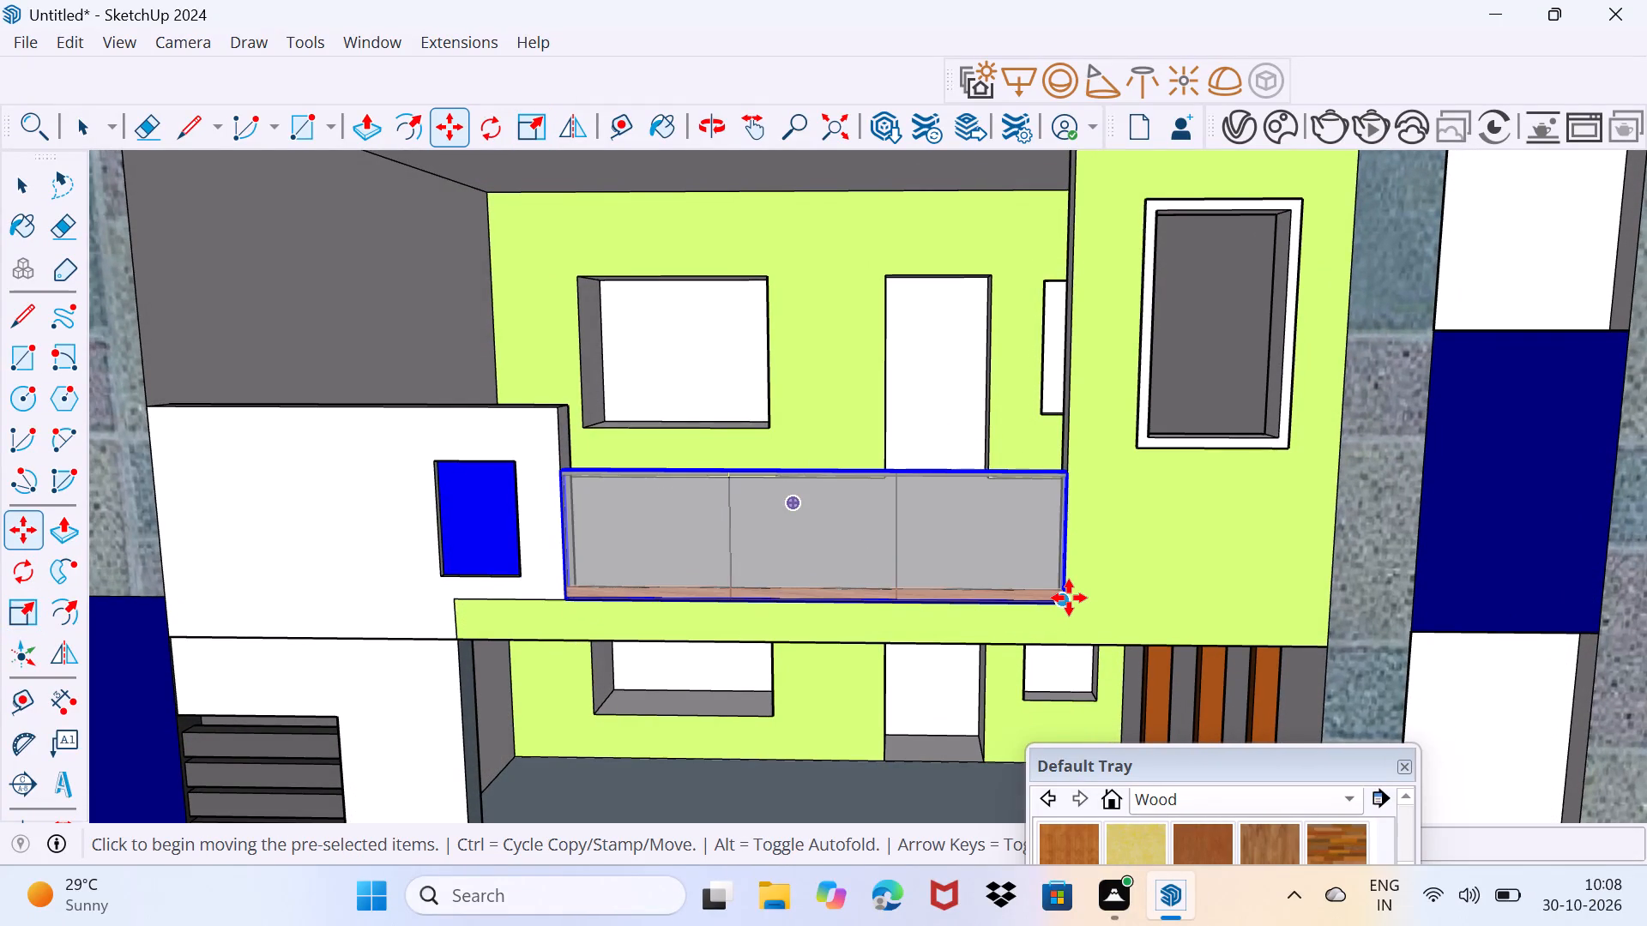
click(1069, 598)
scroll(1023, 640, down, 3)
shift+middle_drag(1020, 655, 960, 362)
scroll(971, 510, up, 7)
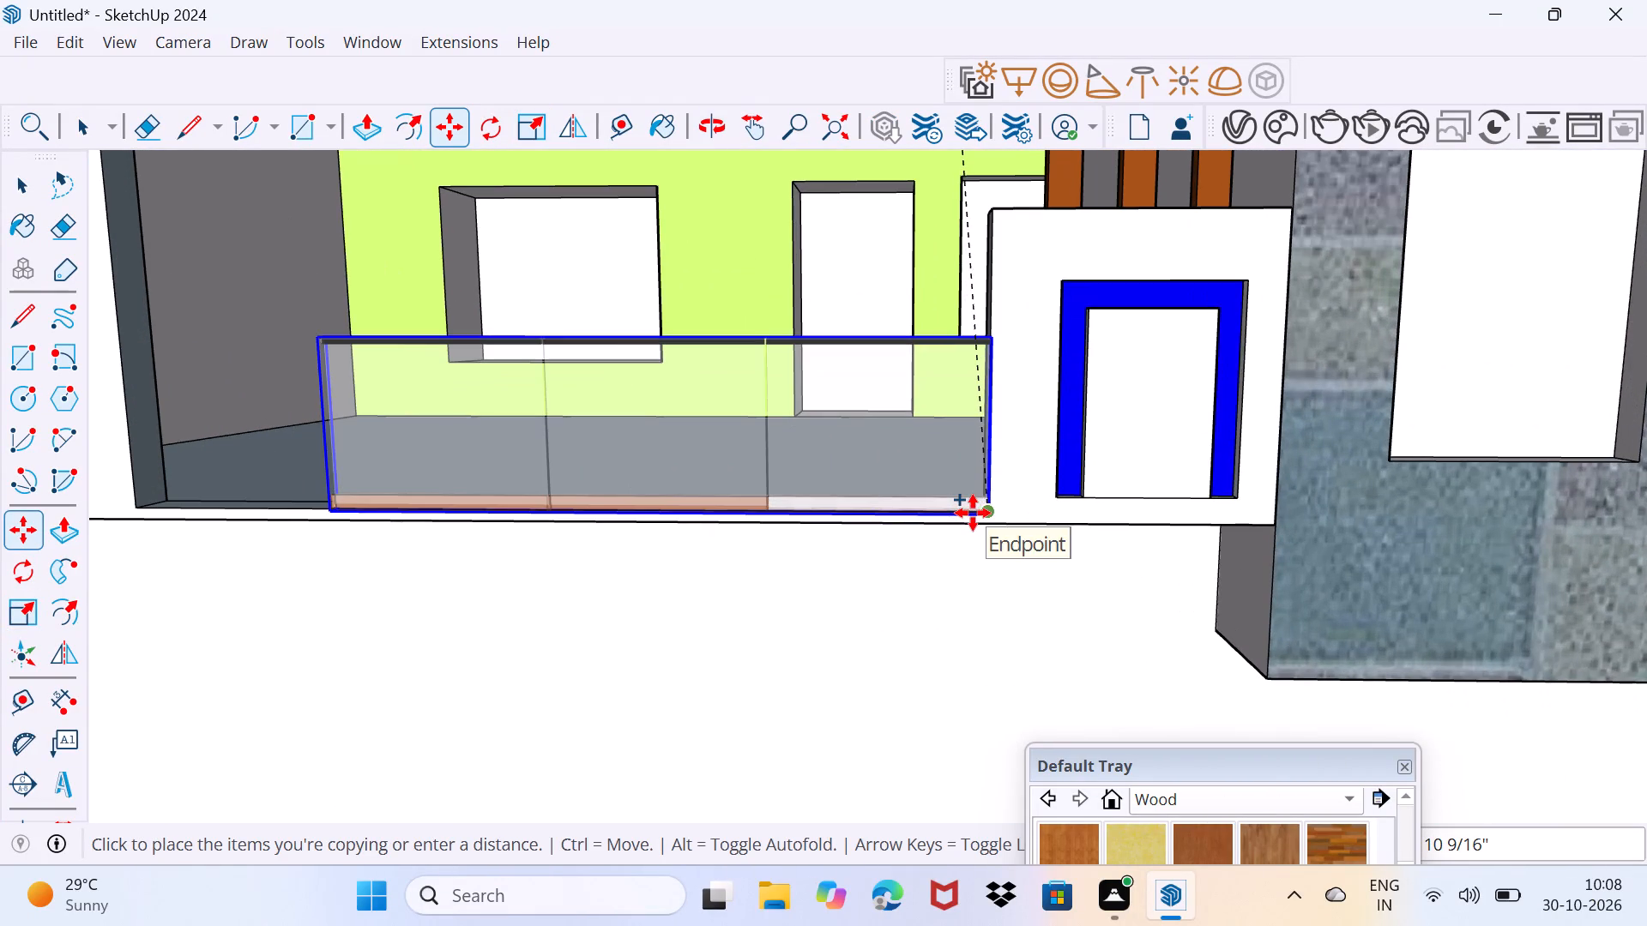
click(973, 513)
Scale the copied glass railing lengthwise to span the full ground-floor porch opening between the two white walls.
key(s)
middle_drag(329, 470, 390, 476)
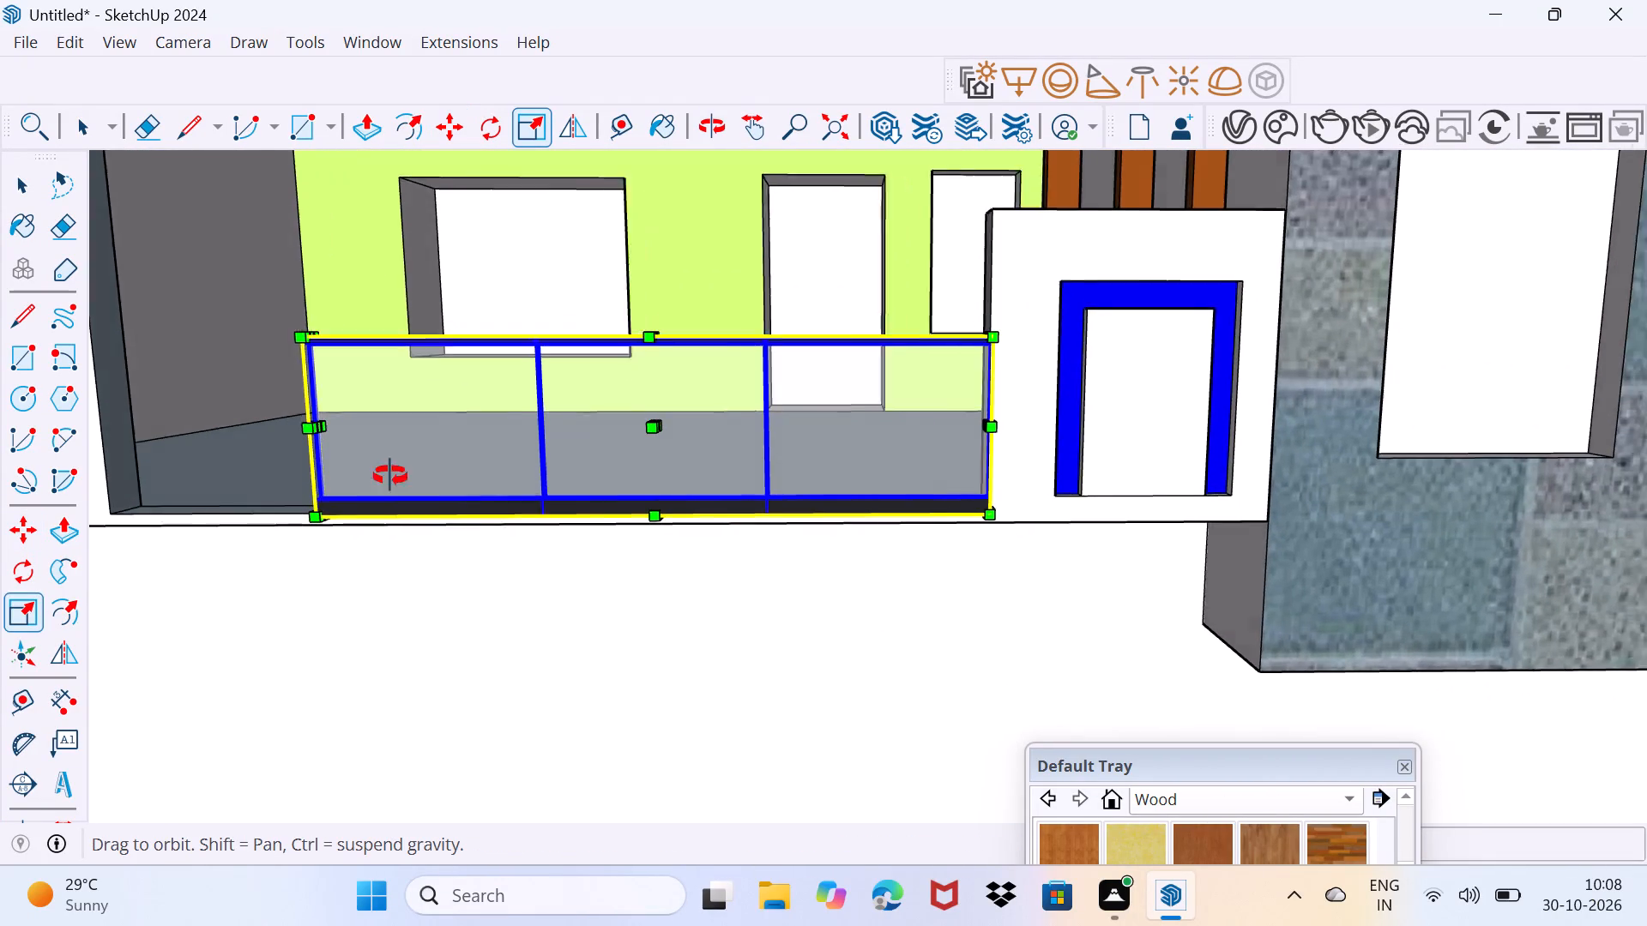
middle_drag(390, 476, 931, 503)
scroll(746, 498, up, 2)
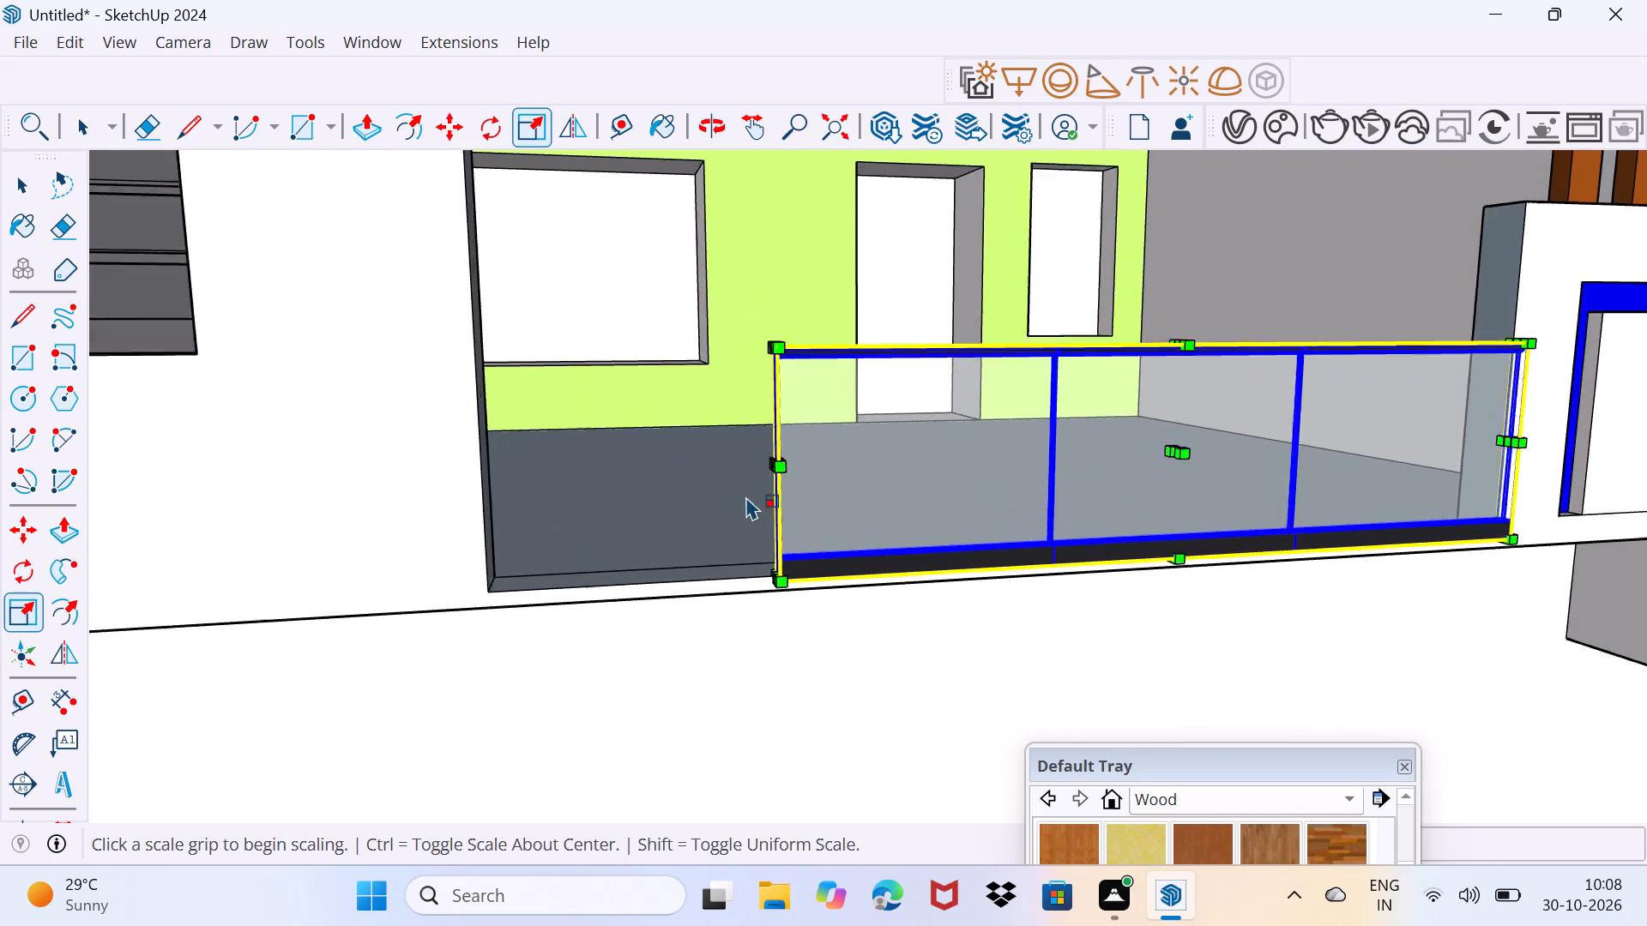
scroll(746, 496, up, 5)
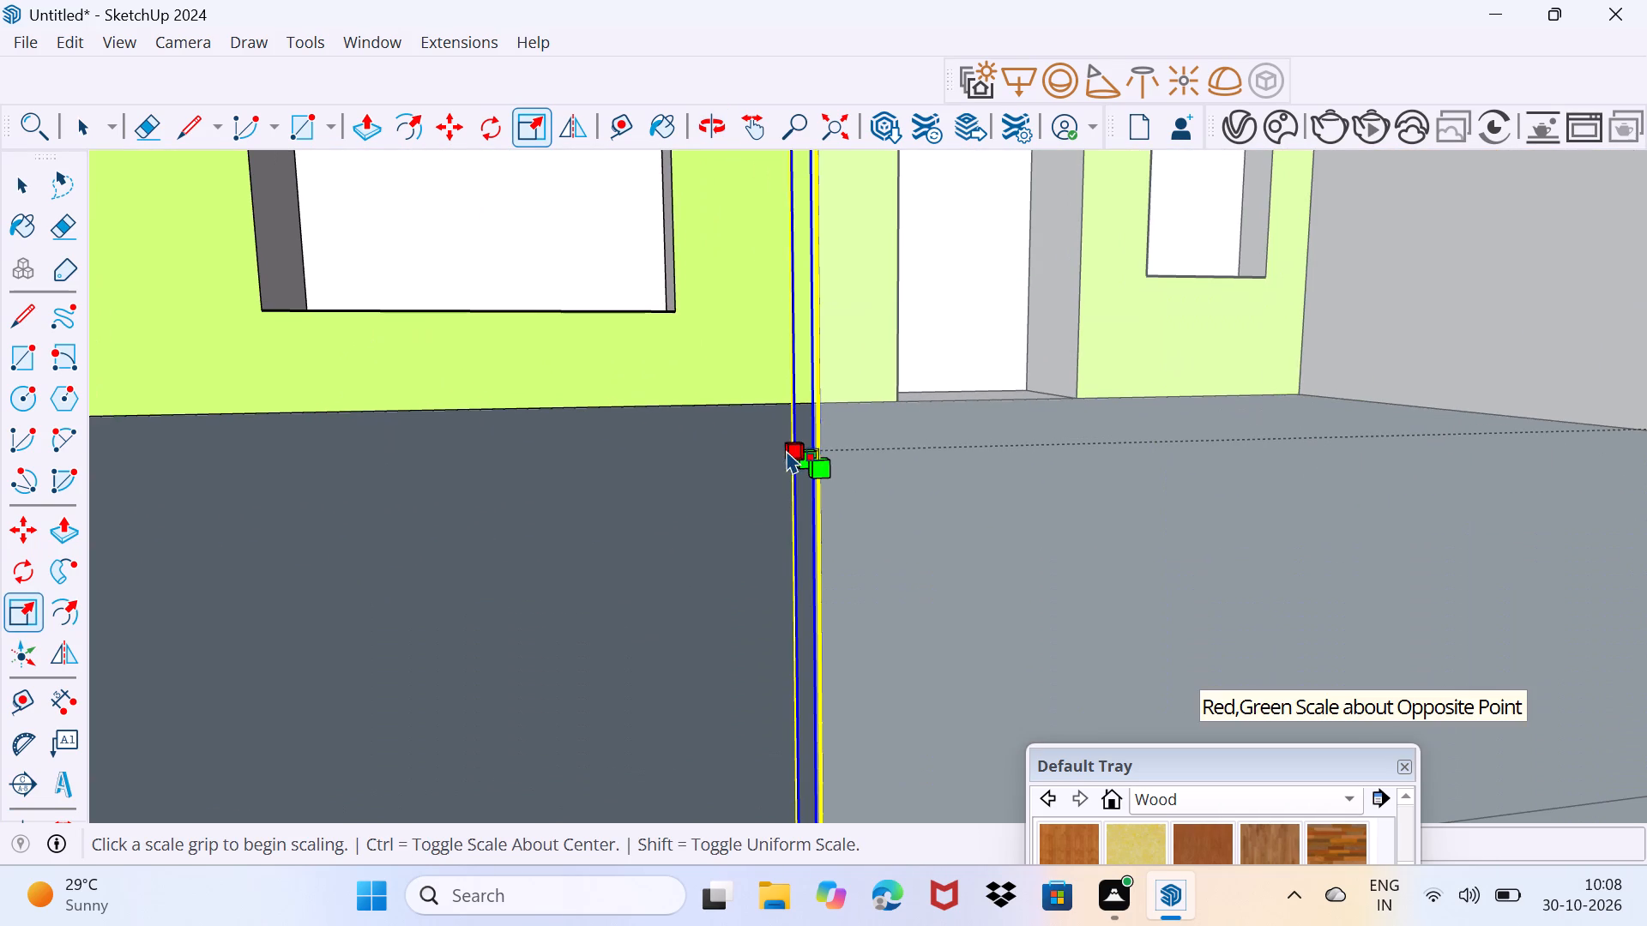
click(799, 460)
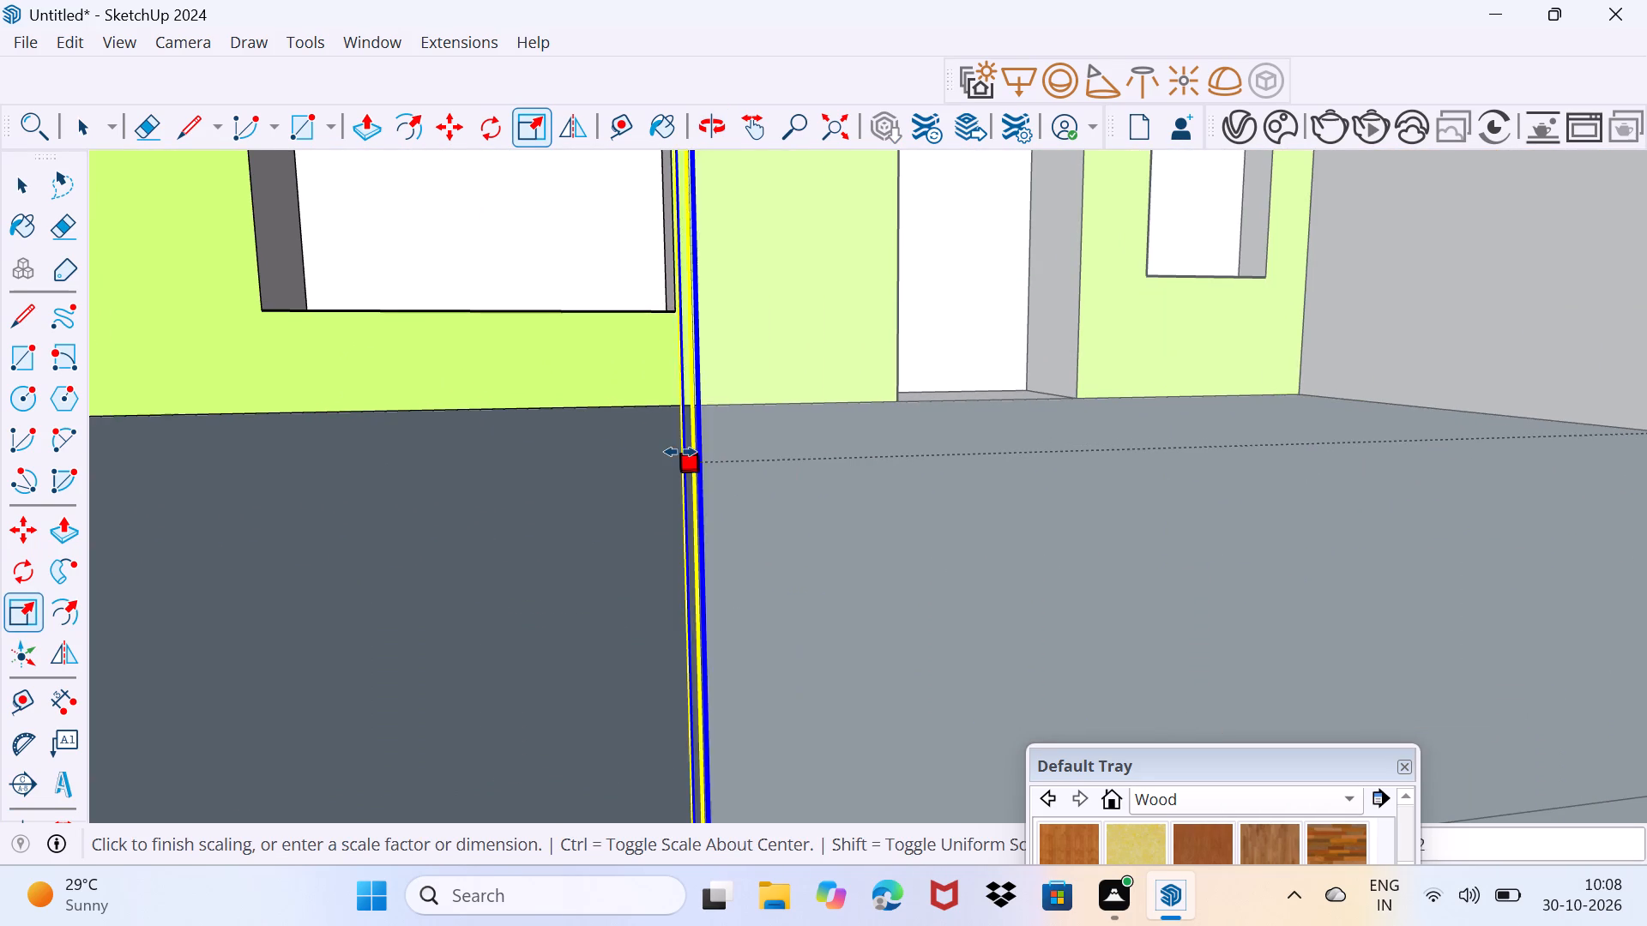
scroll(679, 452, down, 9)
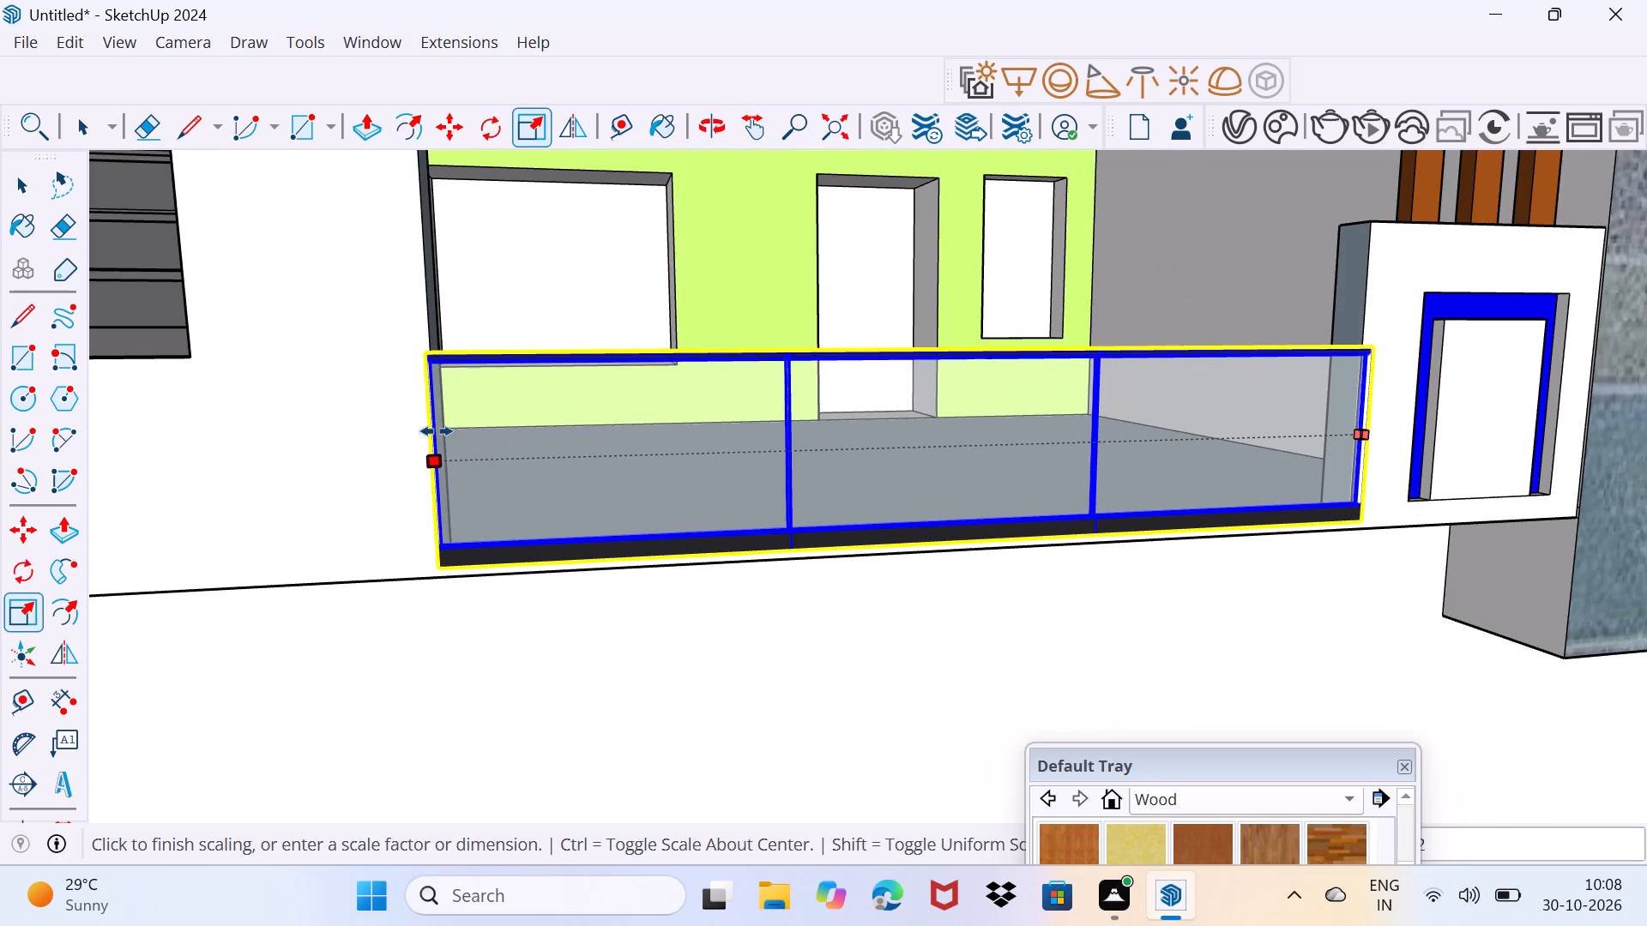
click(442, 430)
Move the ground-floor glass railing slightly by its lower corner to align with the porch opening's edge, and deselect it.
scroll(1329, 548, up, 3)
middle_drag(1421, 514, 1205, 528)
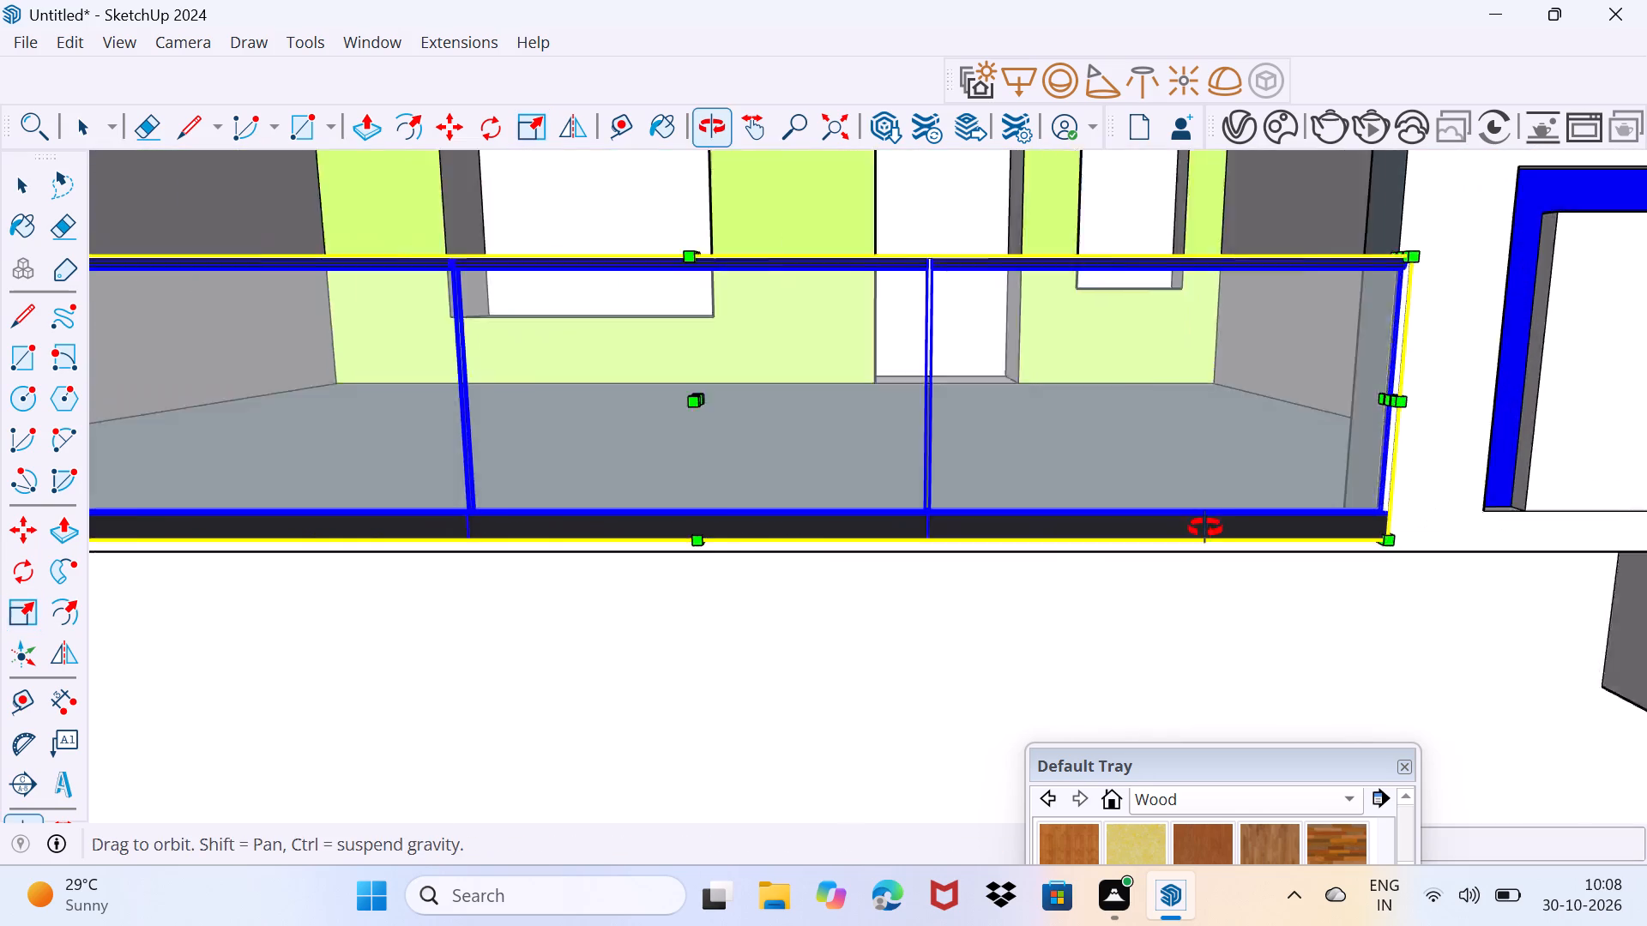
middle_drag(1205, 528, 1137, 526)
scroll(1280, 594, up, 7)
key(m)
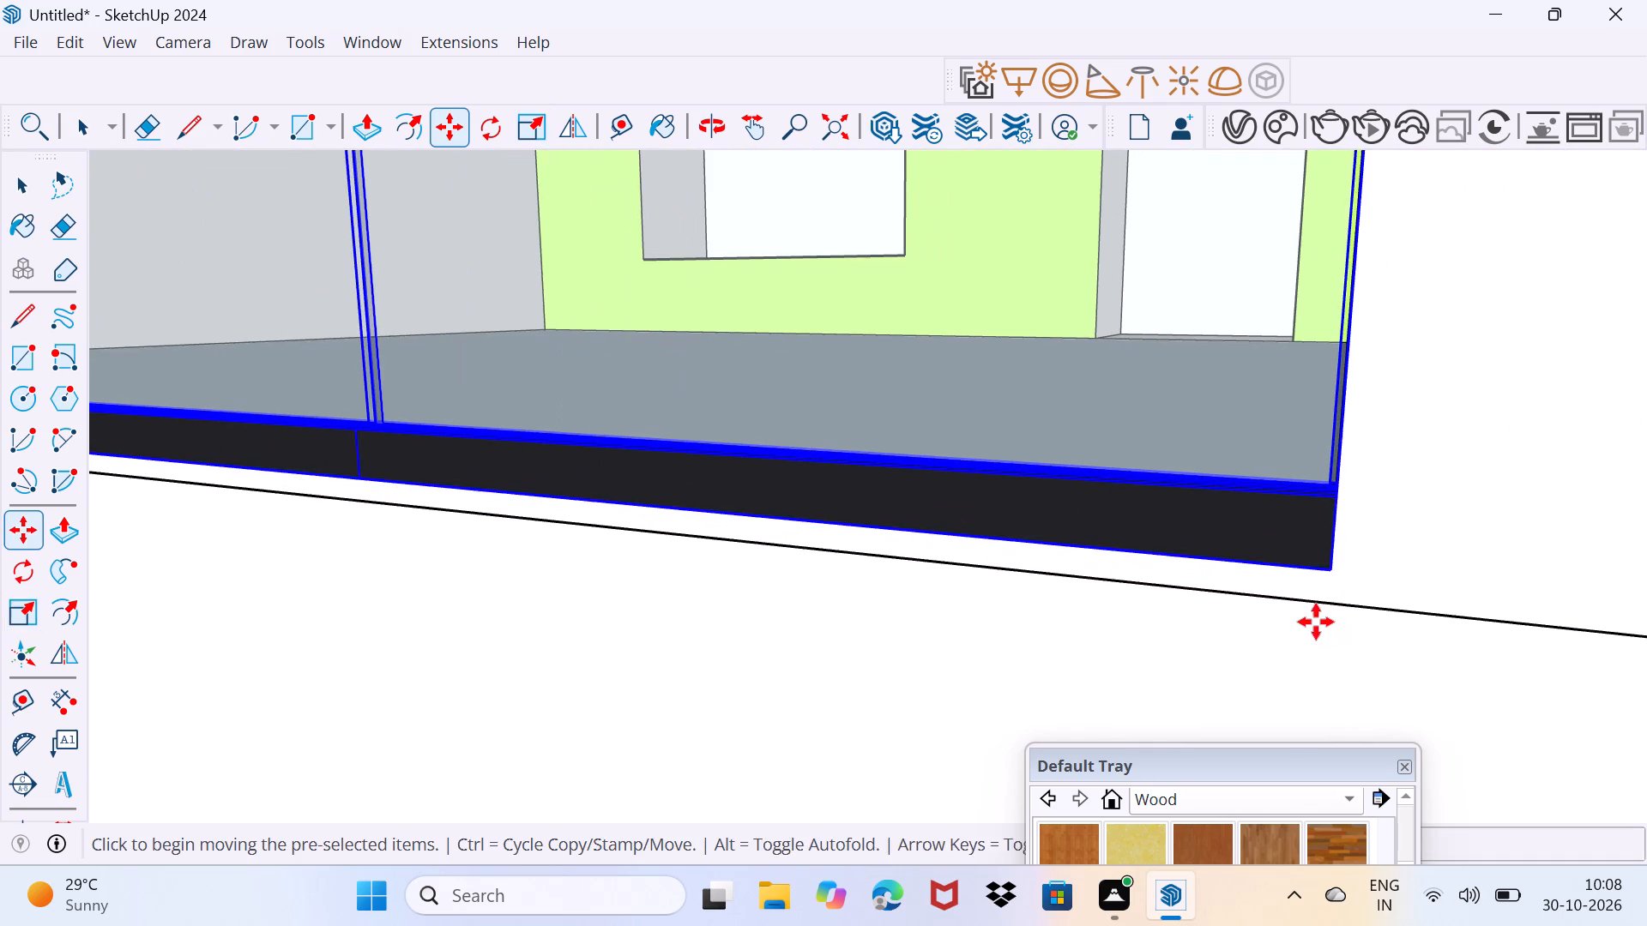
click(1324, 590)
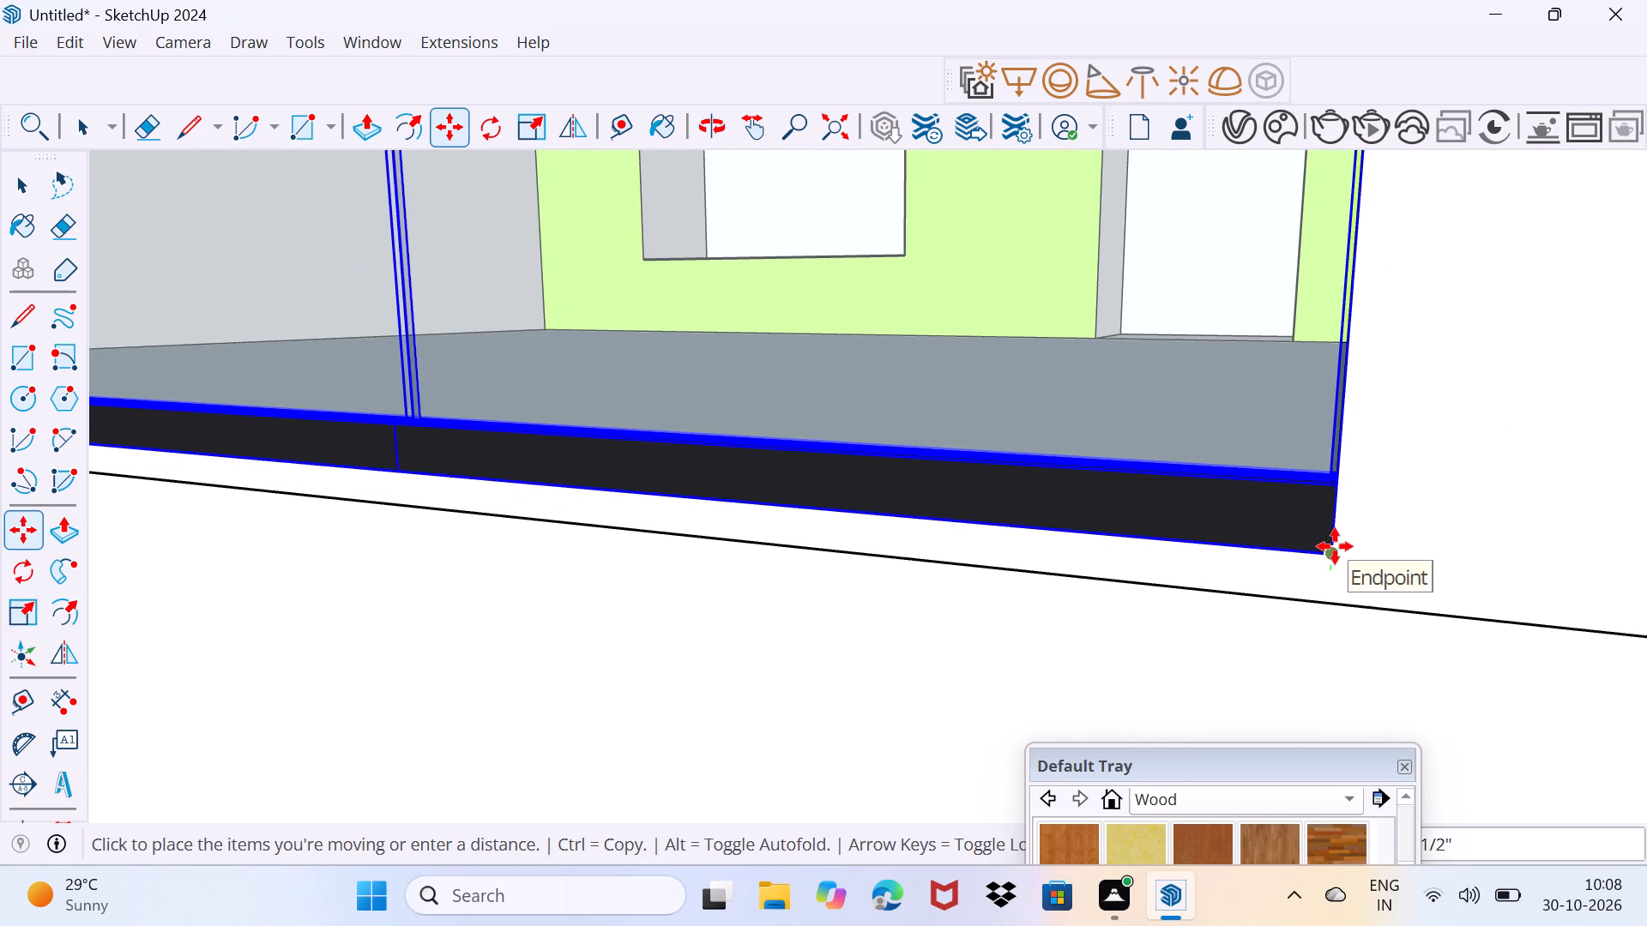
click(1335, 546)
key(space)
drag(1359, 581, 1578, 430)
scroll(1560, 403, down, 4)
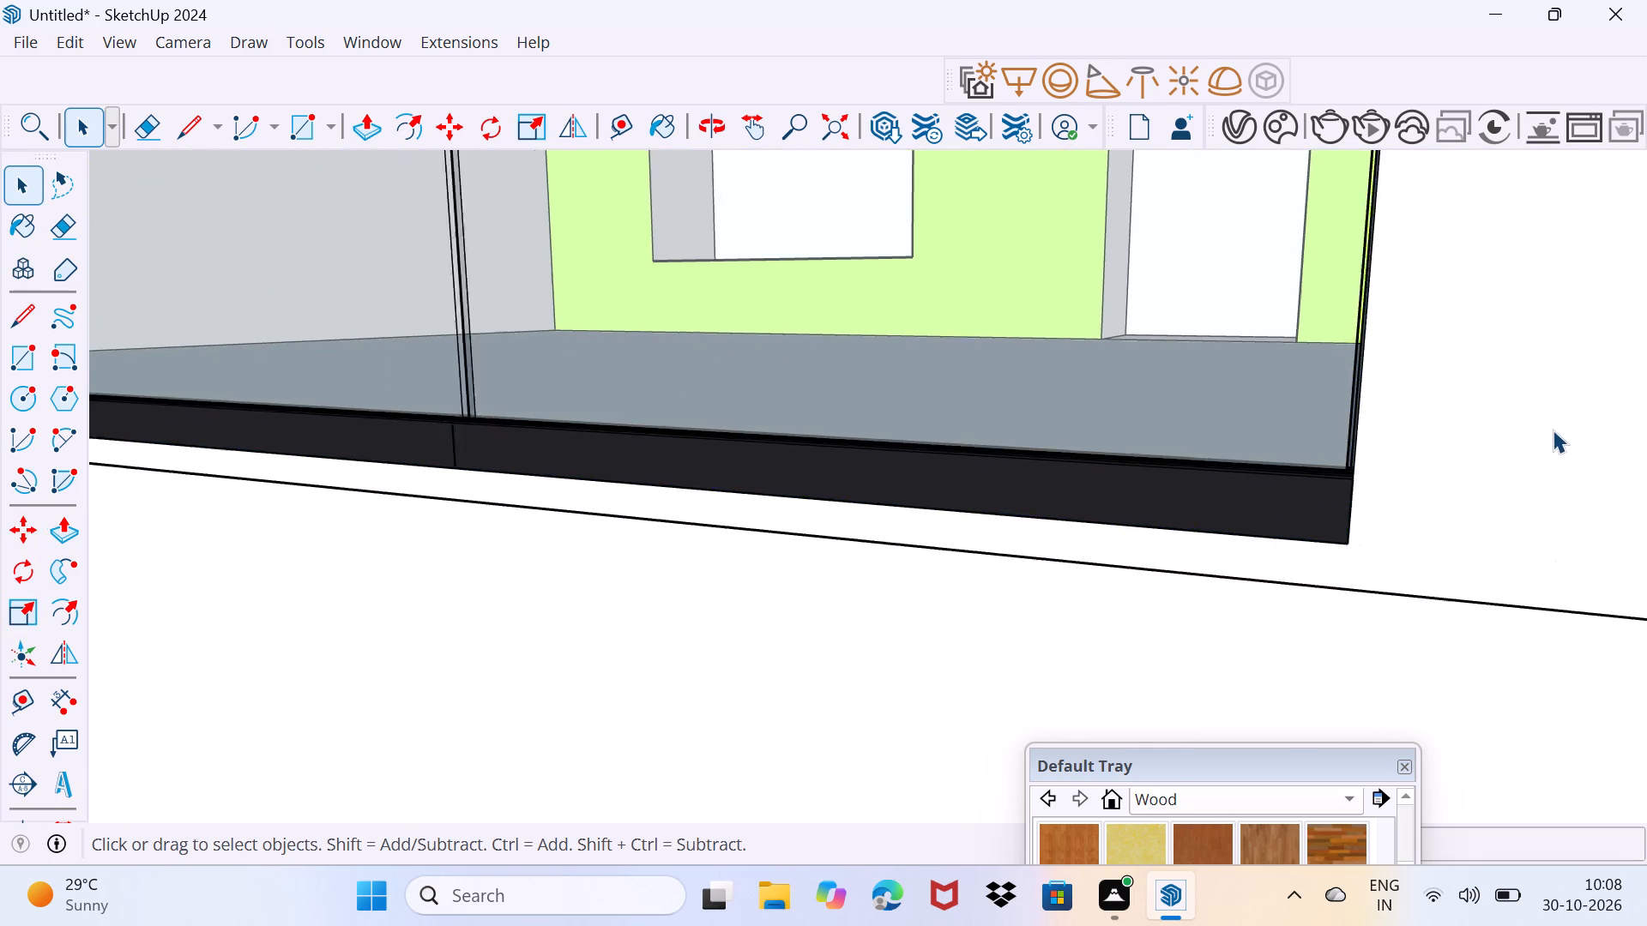
scroll(1553, 430, down, 16)
middle_drag(1090, 448, 1301, 454)
scroll(1301, 453, down, 4)
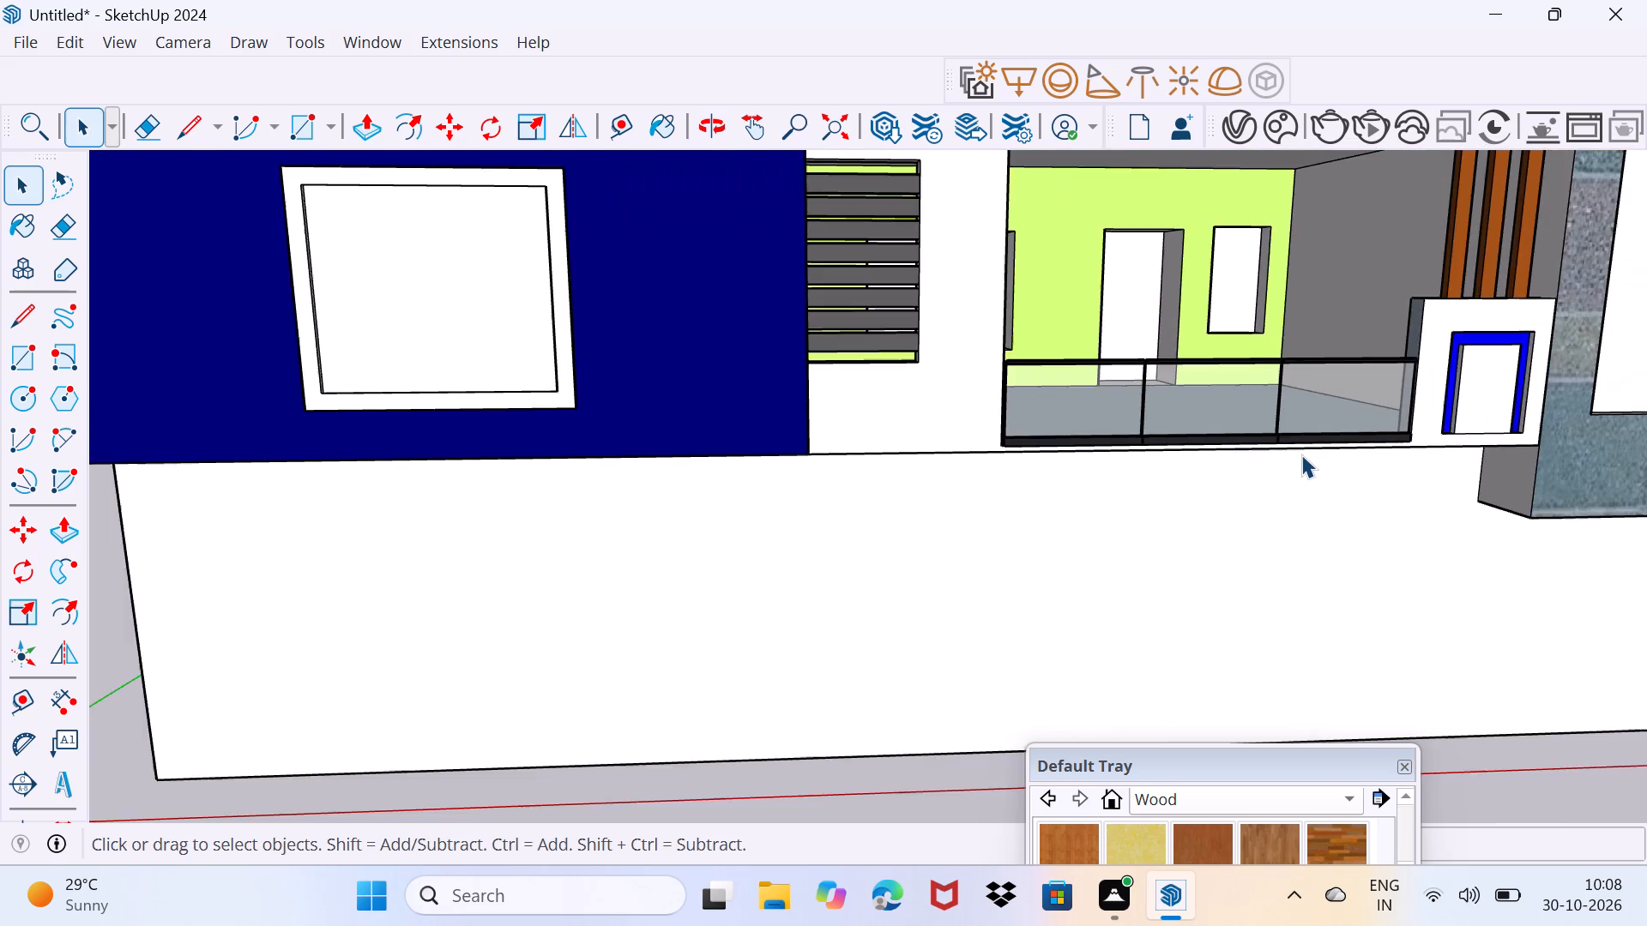
scroll(1301, 454, down, 4)
middle_drag(1321, 448, 776, 628)
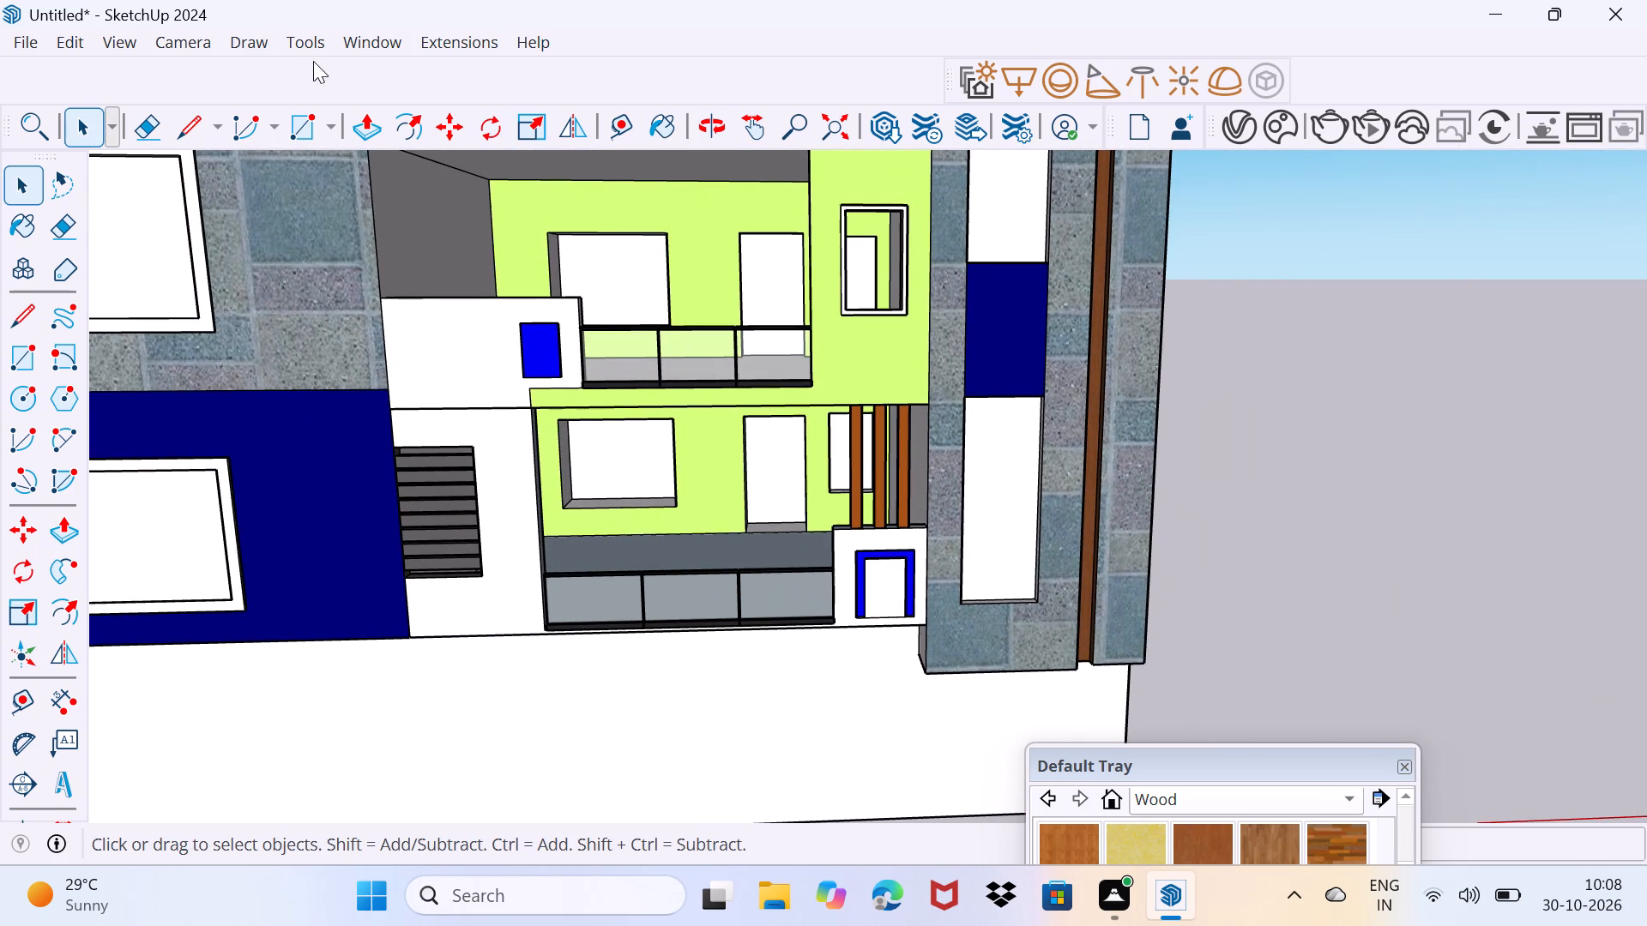
Search the 3D Warehouse for "doors".
click(387, 48)
click(460, 246)
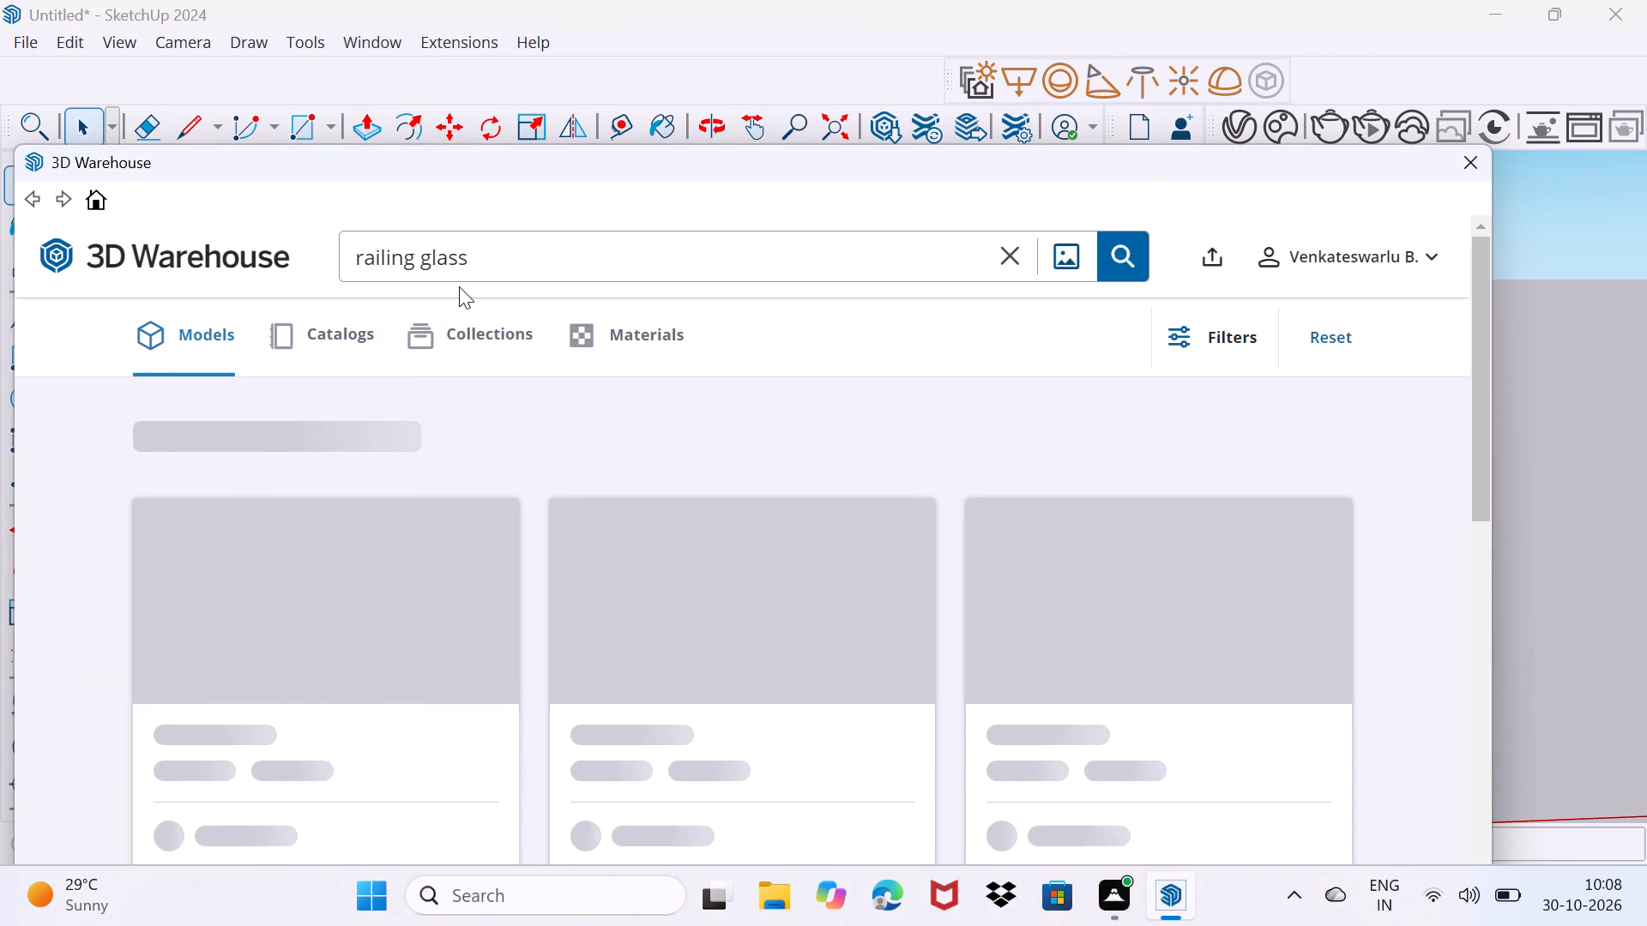
scroll(580, 435, down, 3)
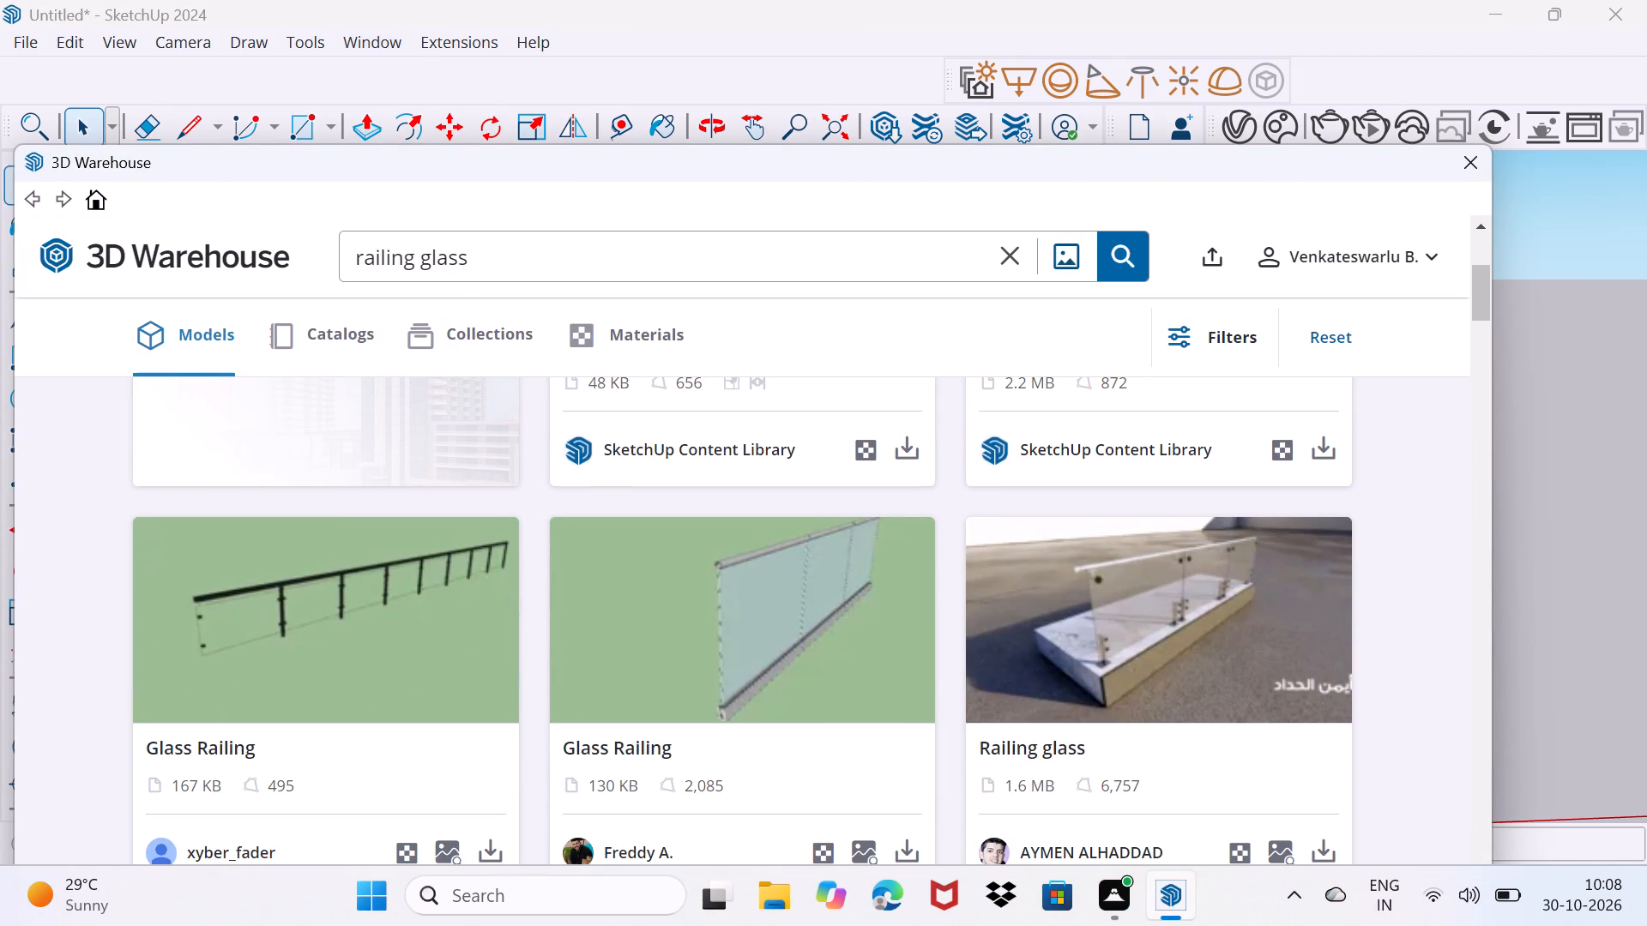
click(648, 262)
key(BackSpace)
key(BackSpace)
key(BackSpace)
key(BackSpace)
key(BackSpace)
key(BackSpace)
key(BackSpace)
key(BackSpace)
key(BackSpace)
text(doors)
key(Return)
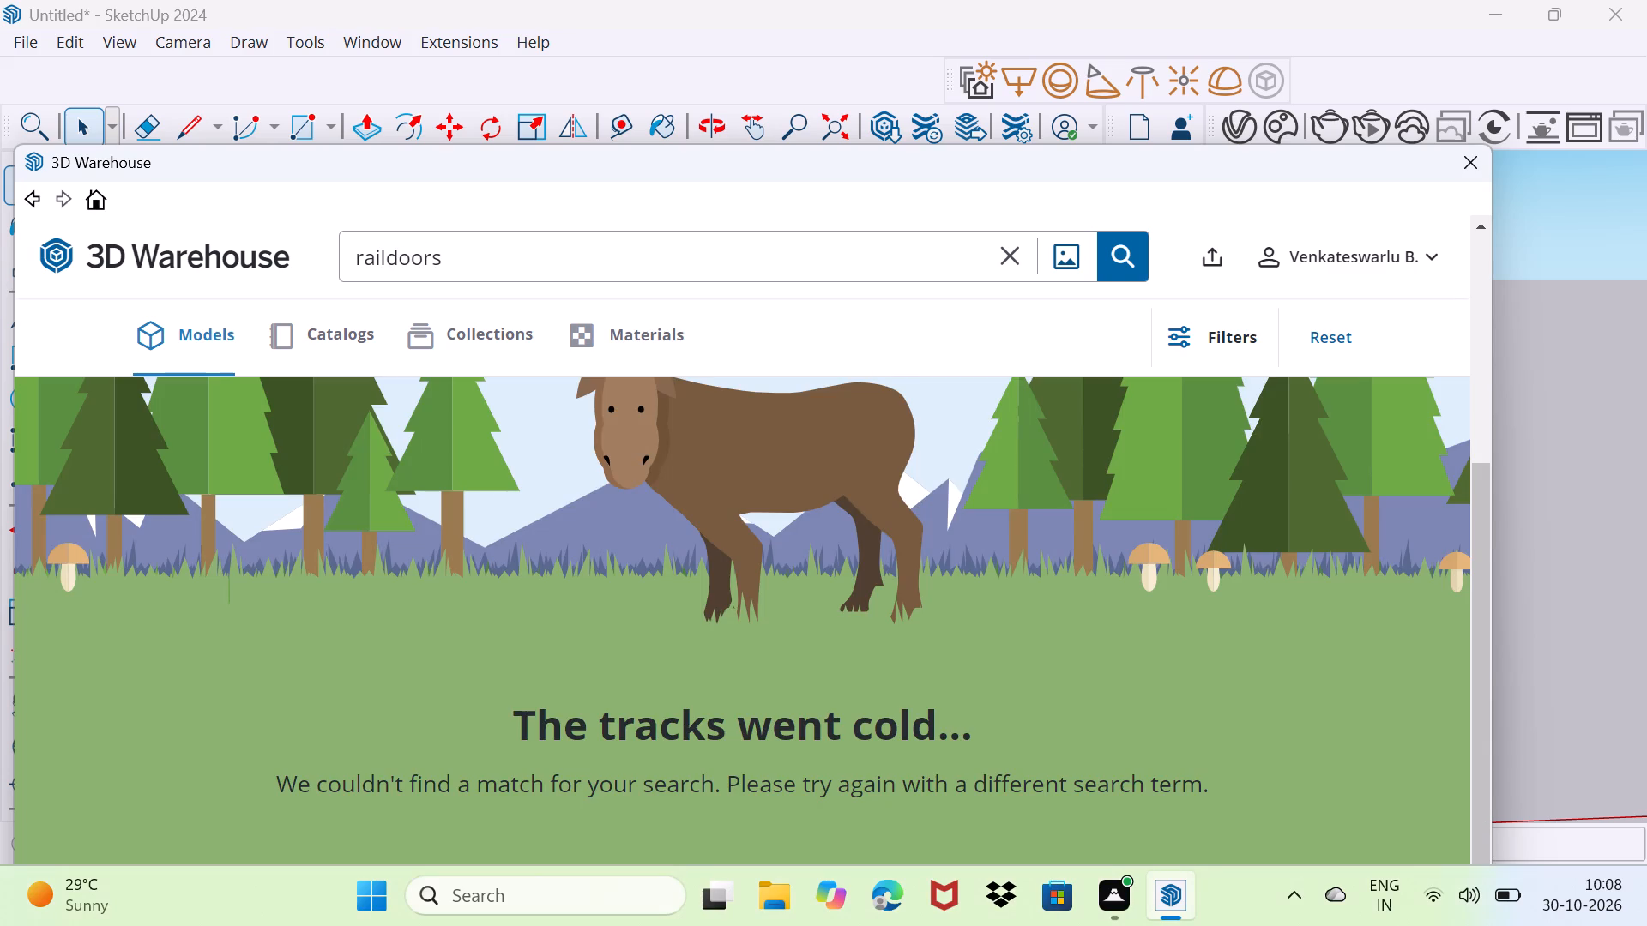
key(BackSpace)
key(BackSpace)
key(BackSpace)
key(space)
click(606, 253)
key(BackSpace)
key(BackSpace)
key(BackSpace)
key(BackSpace)
key(BackSpace)
key(BackSpace)
key(BackSpace)
key(BackSpace)
key(BackSpace)
text(doors)
key(Return)
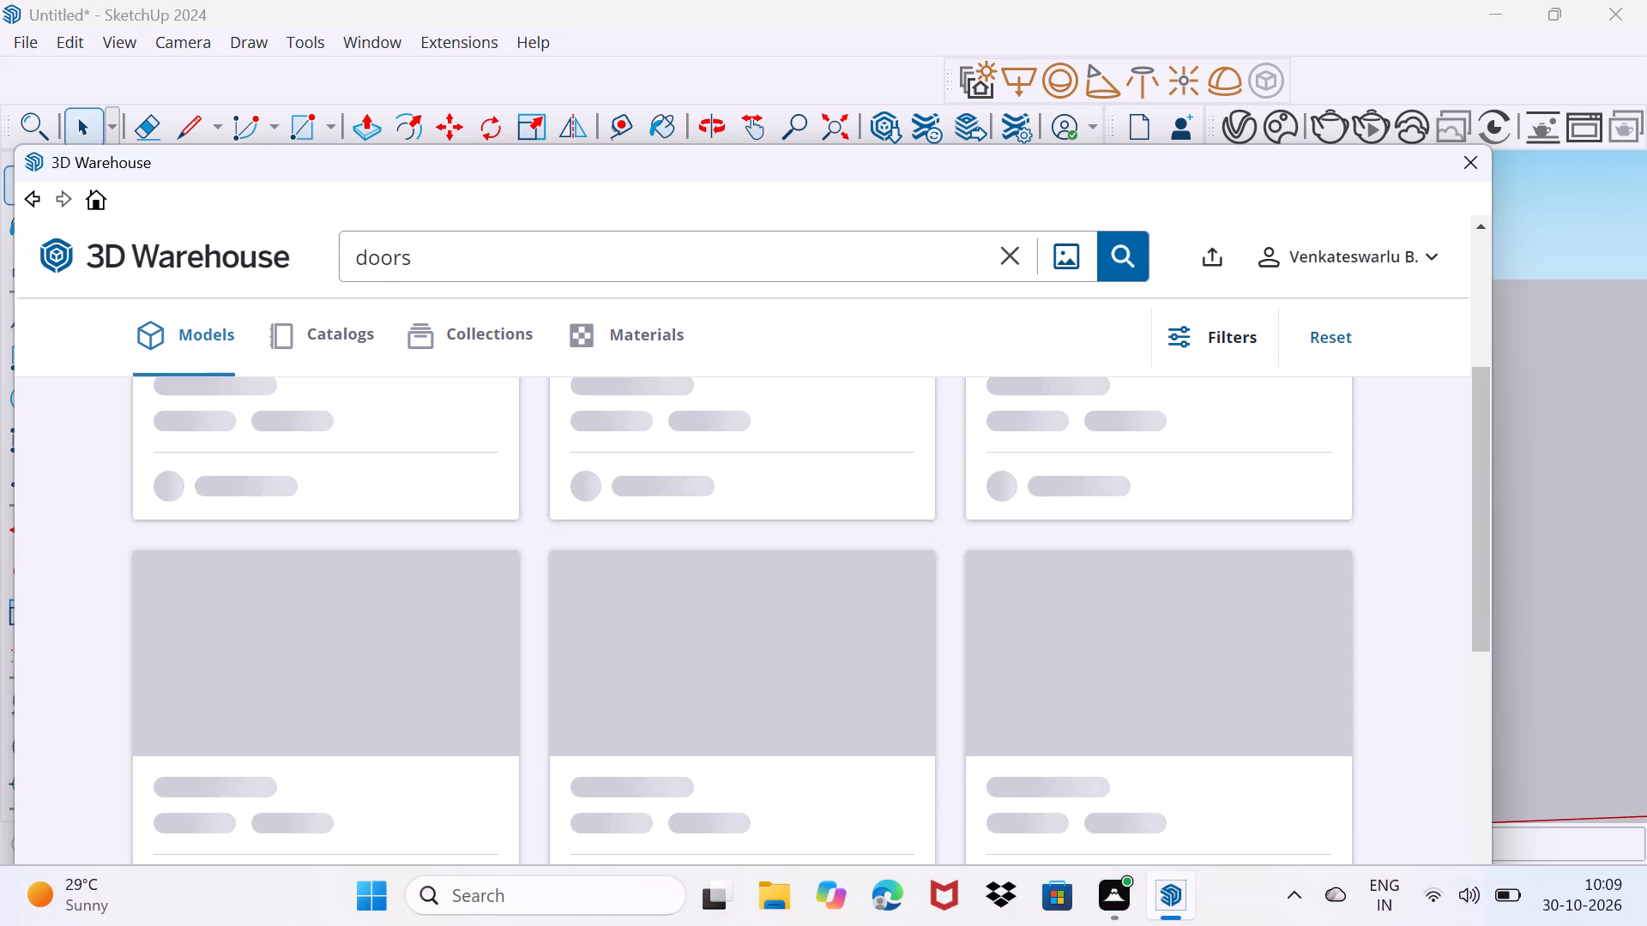
Look through the door models in the search results for one that suits the house's door openings.
scroll(635, 398, down, 1)
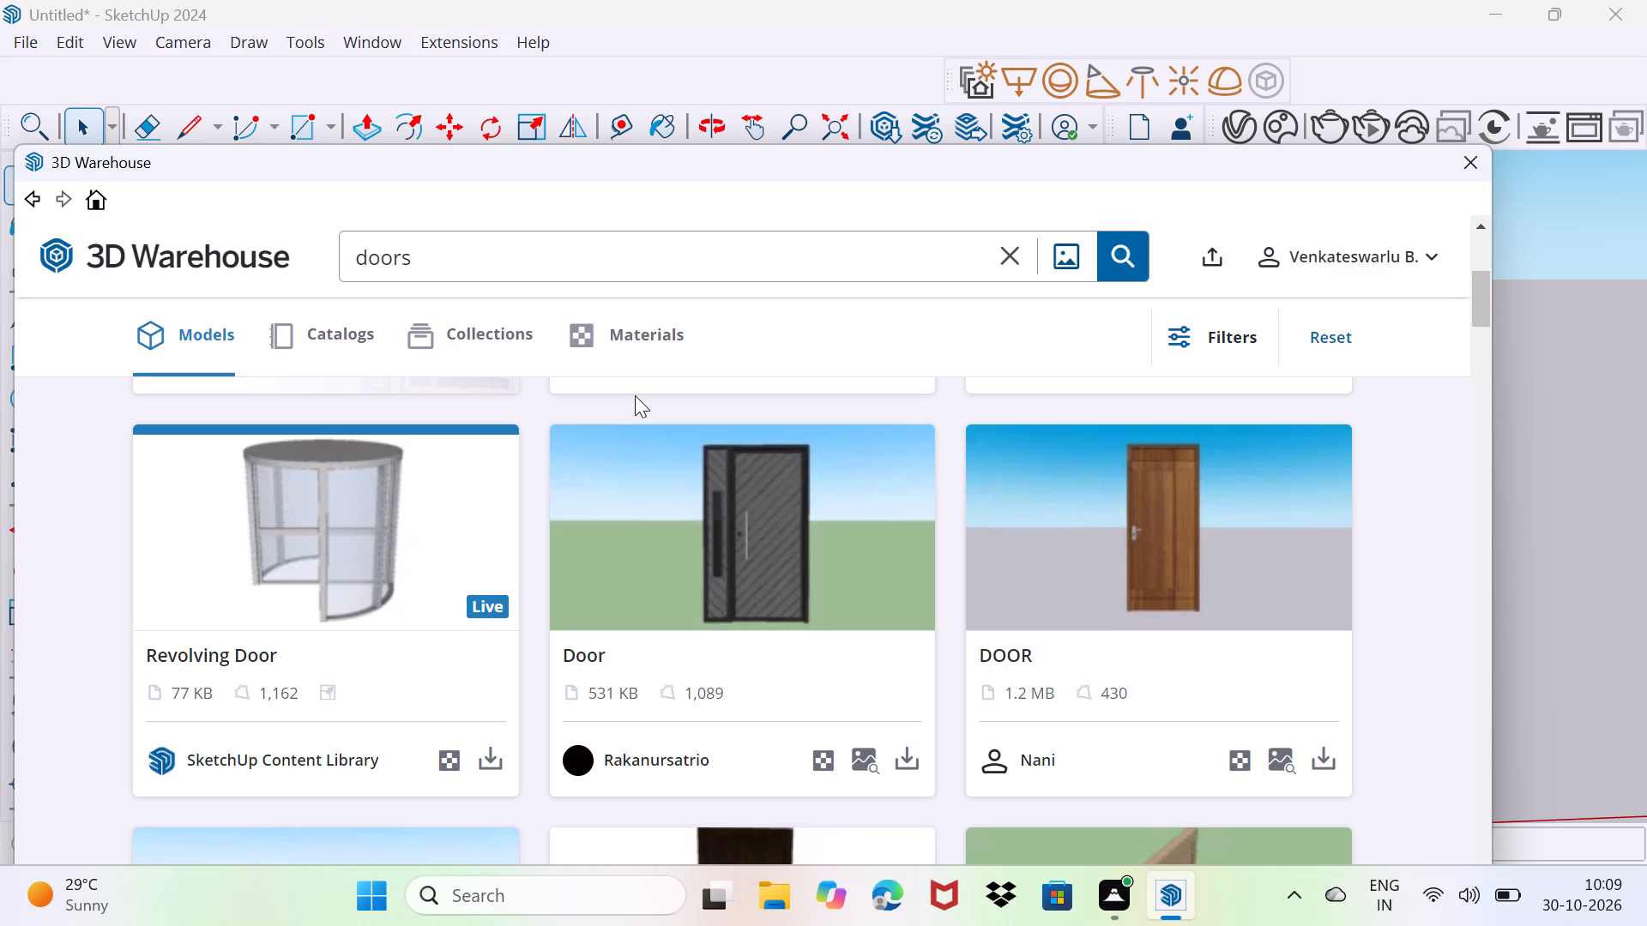
scroll(630, 404, down, 3)
scroll(781, 562, down, 3)
scroll(787, 595, up, 4)
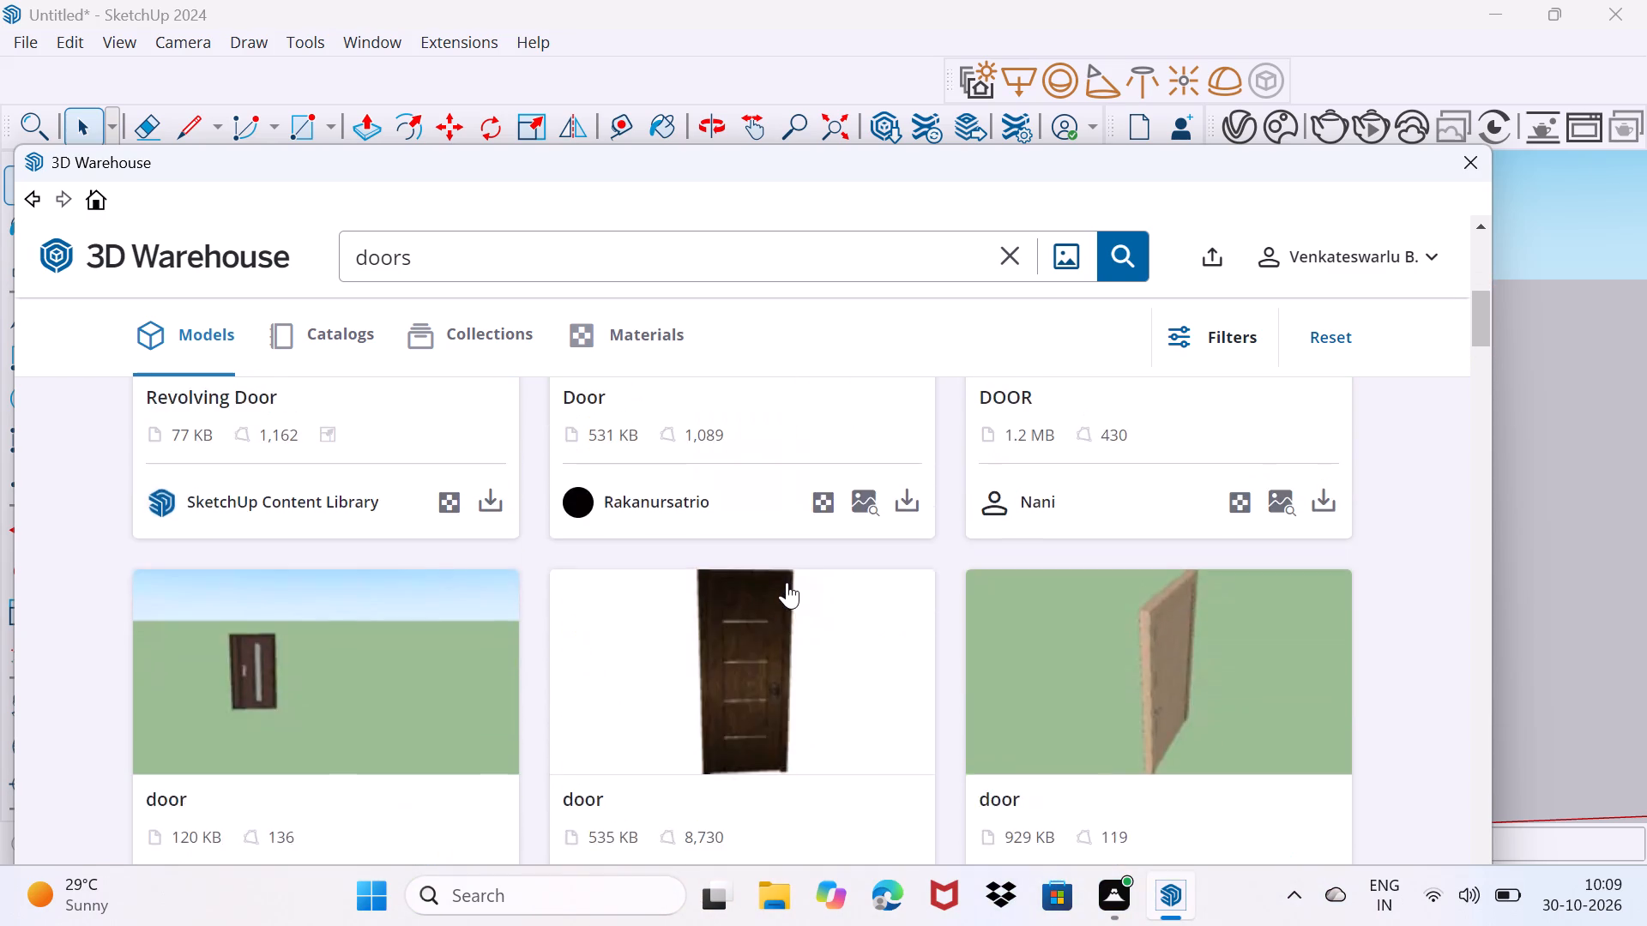
scroll(787, 582, down, 3)
scroll(787, 586, up, 6)
scroll(817, 610, down, 9)
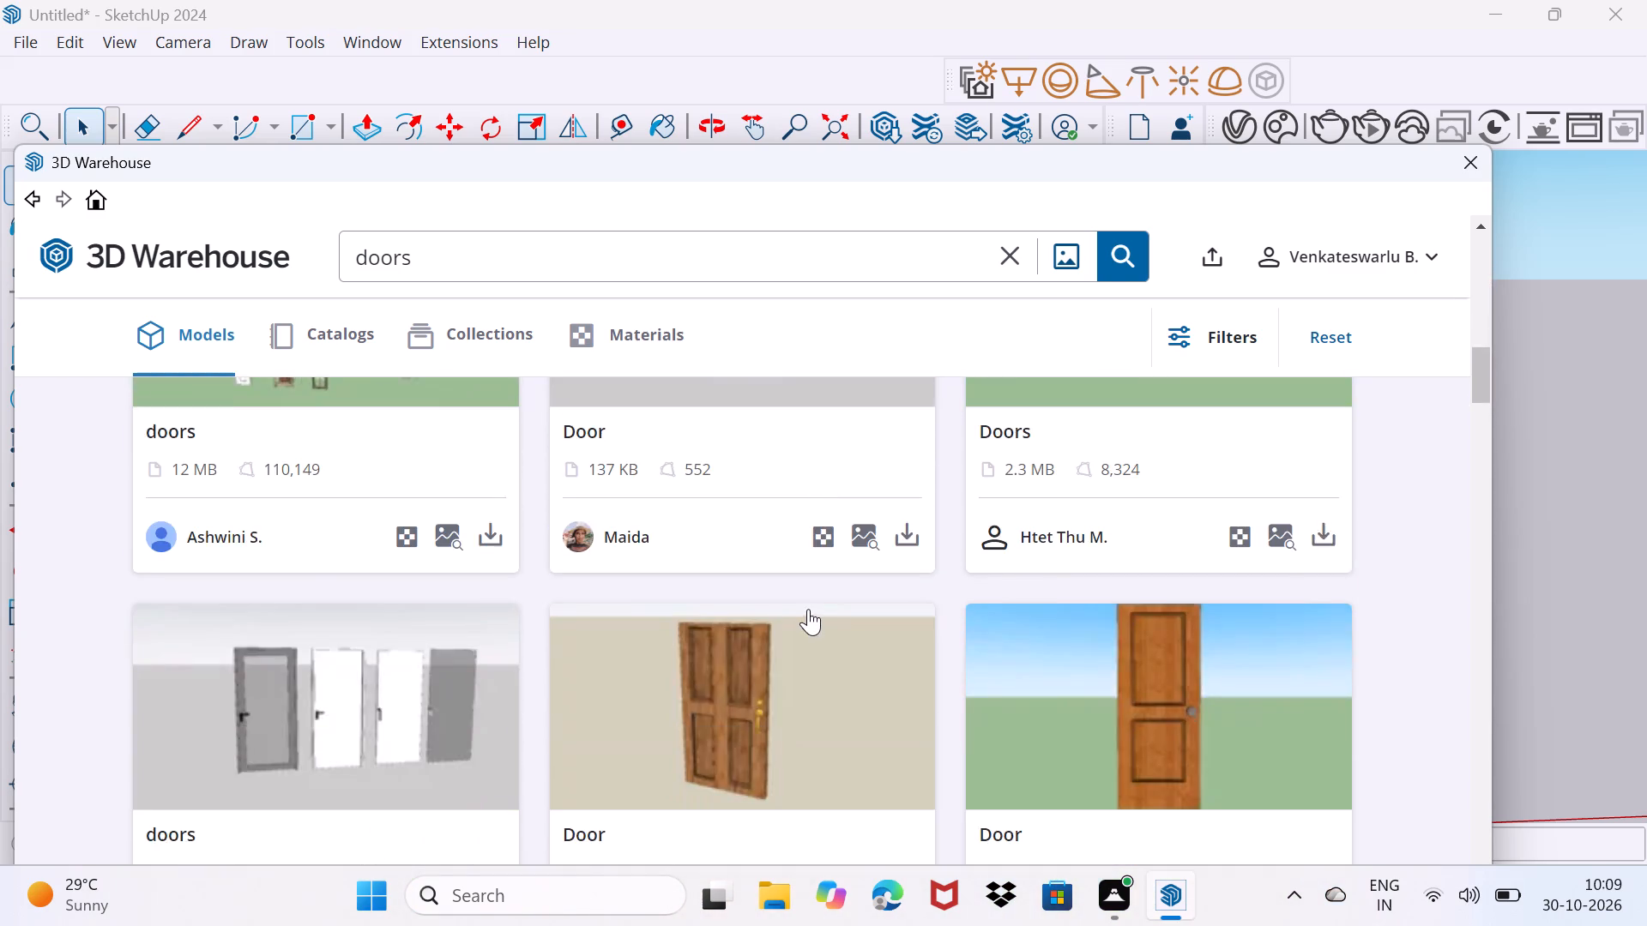
scroll(805, 608, down, 18)
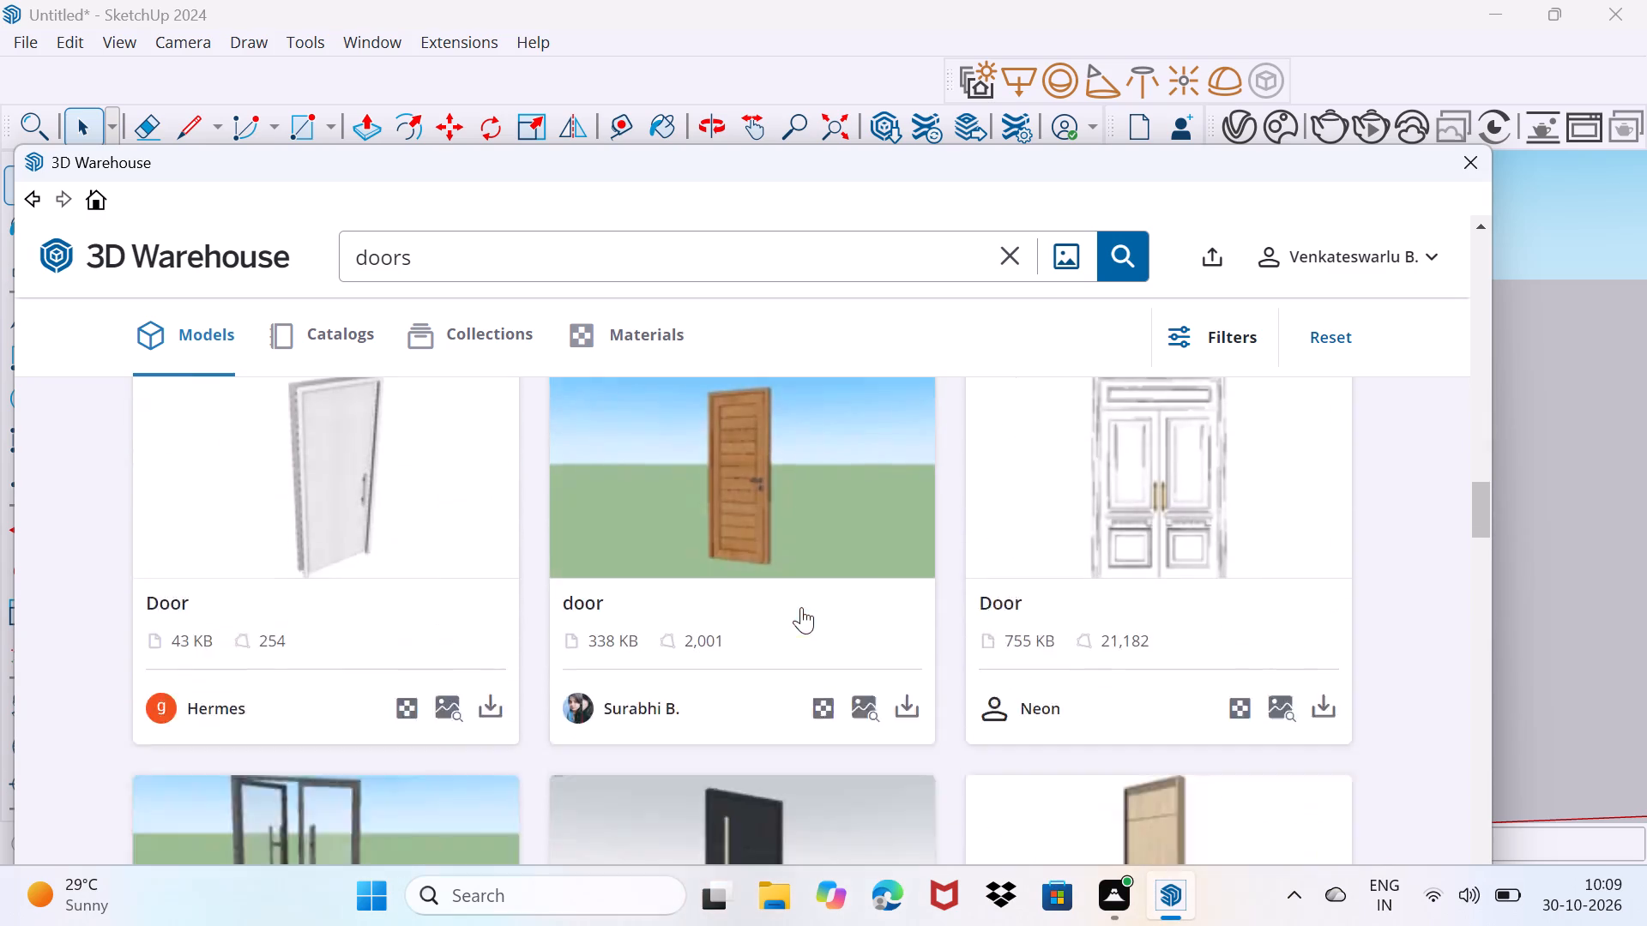
scroll(801, 607, down, 8)
scroll(802, 604, up, 3)
scroll(802, 604, down, 3)
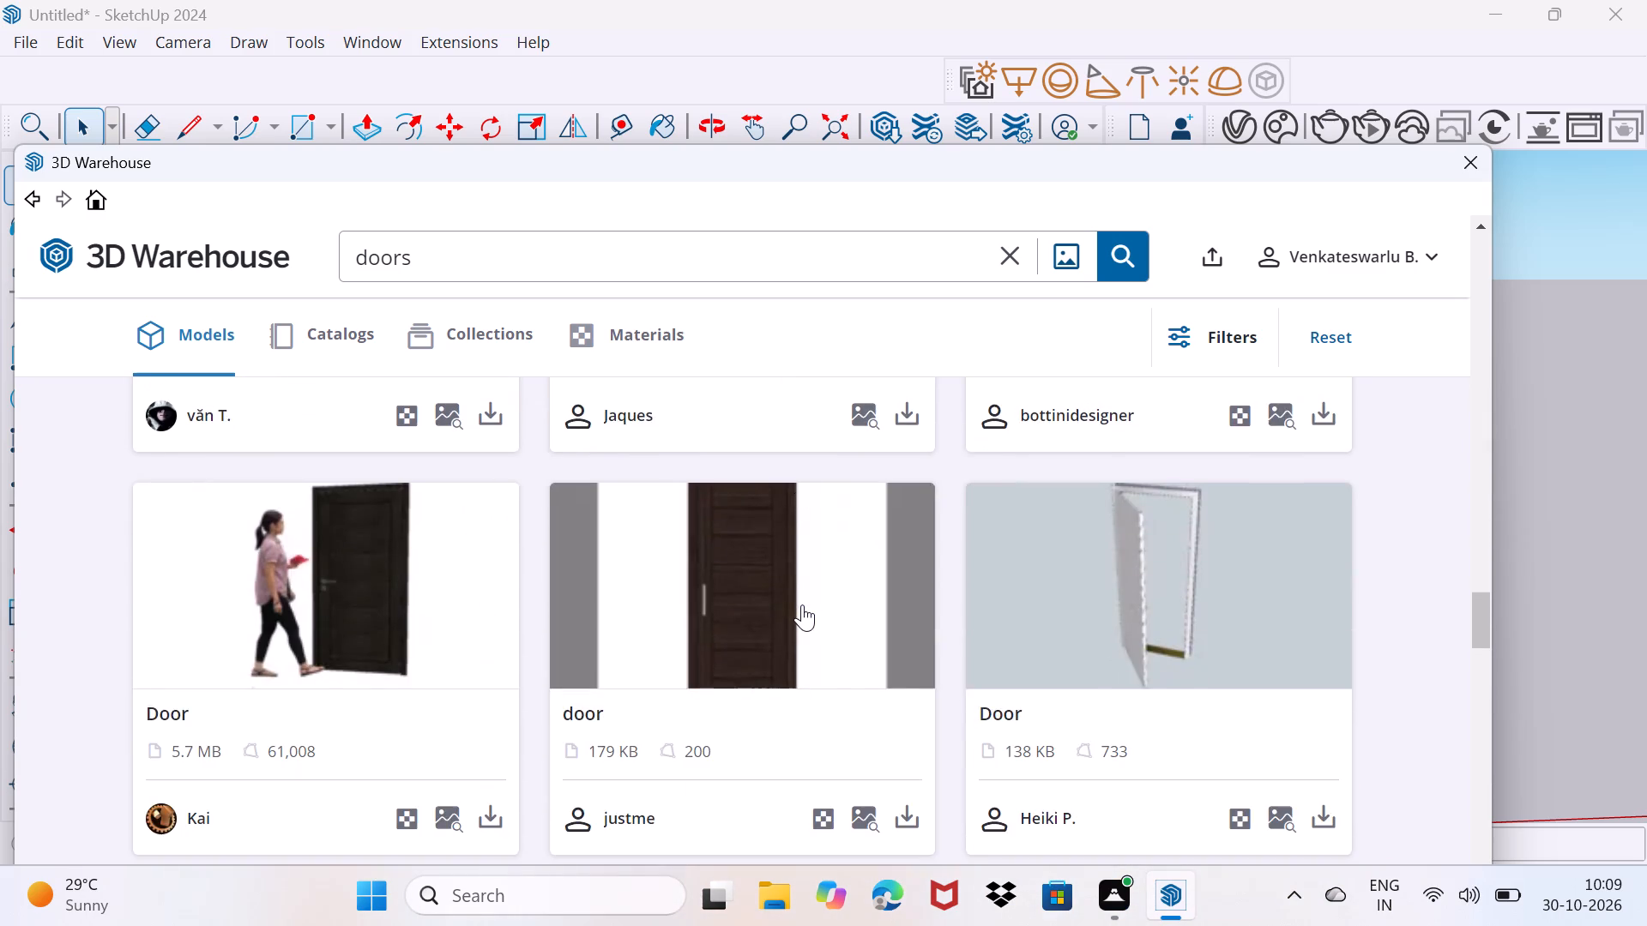
scroll(802, 604, down, 9)
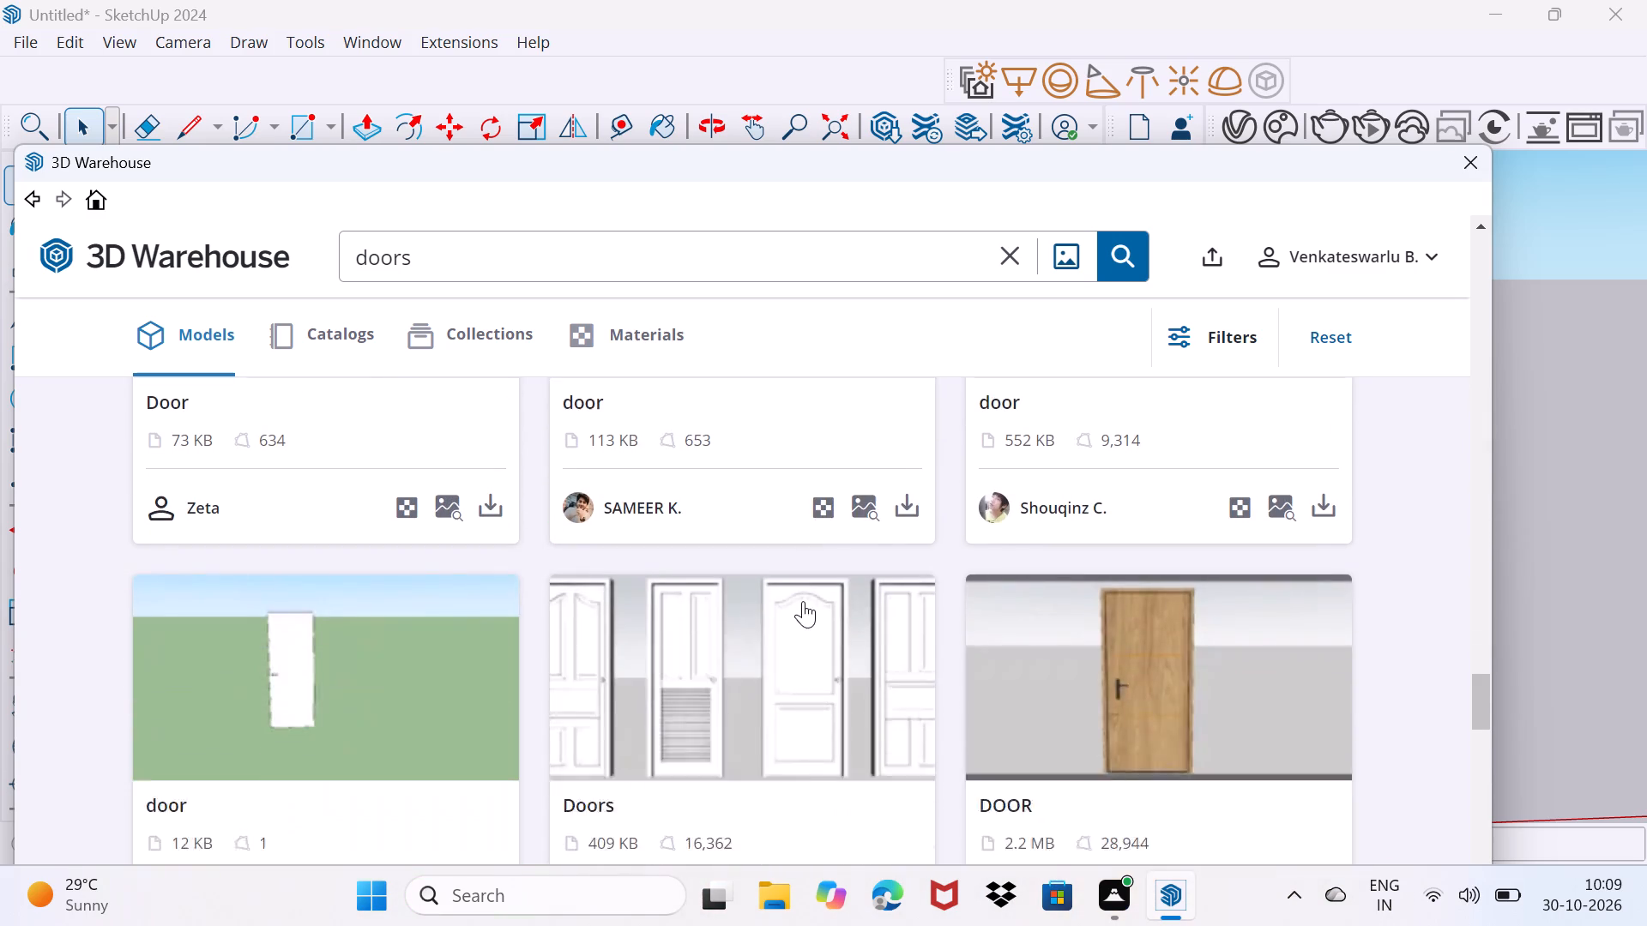
scroll(803, 601, down, 12)
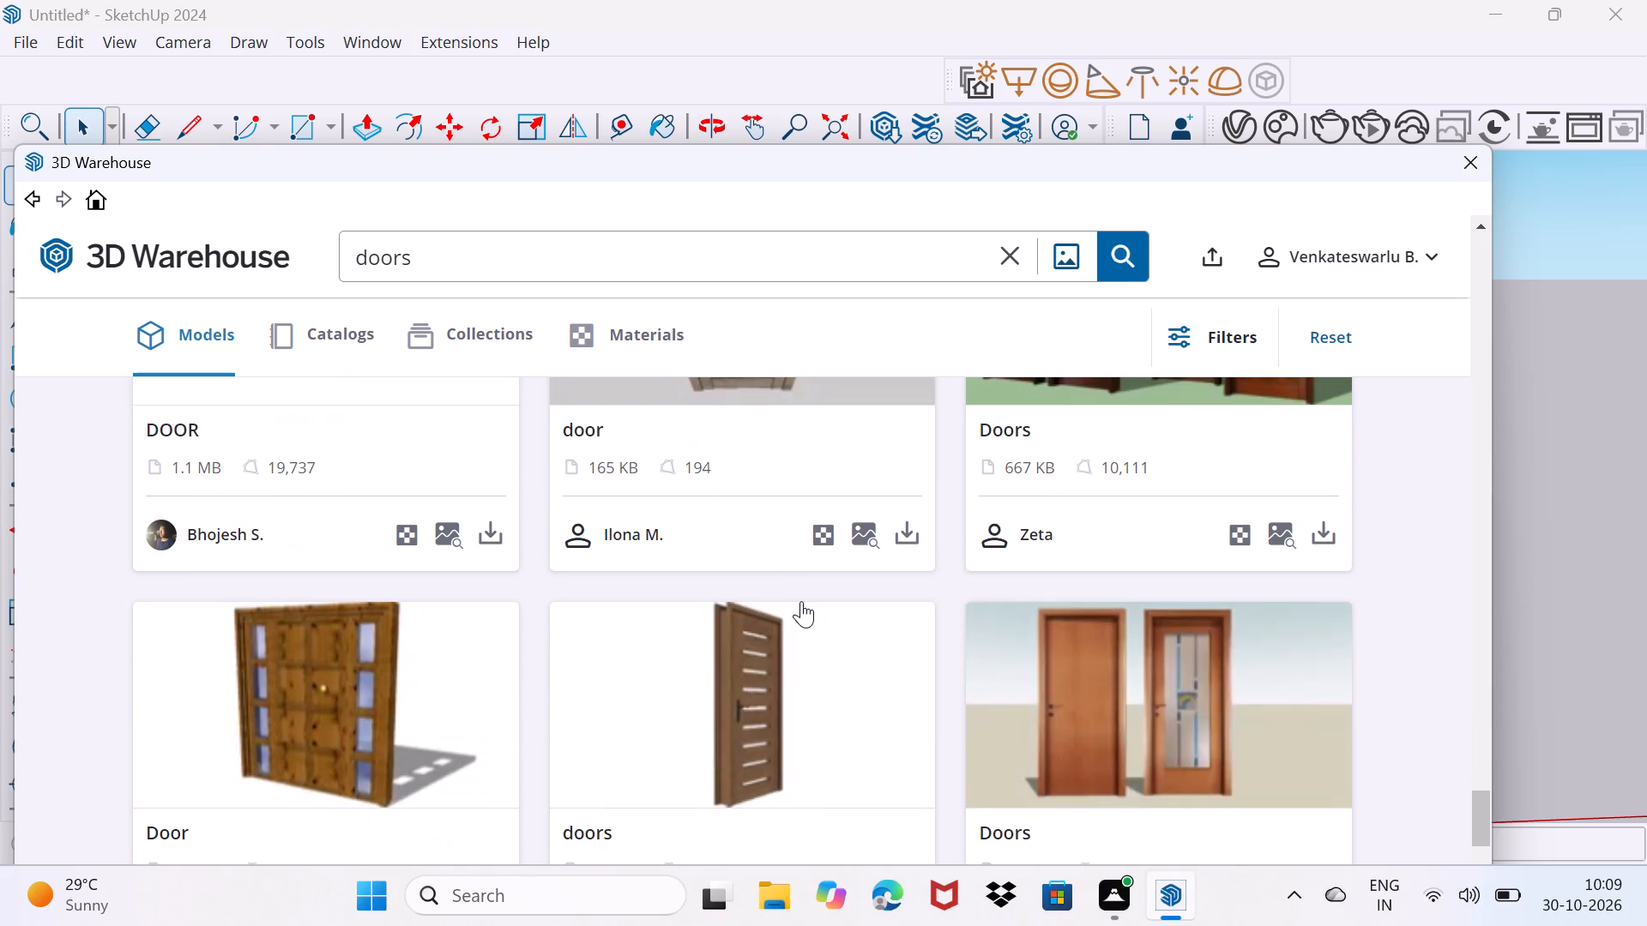
scroll(801, 601, down, 11)
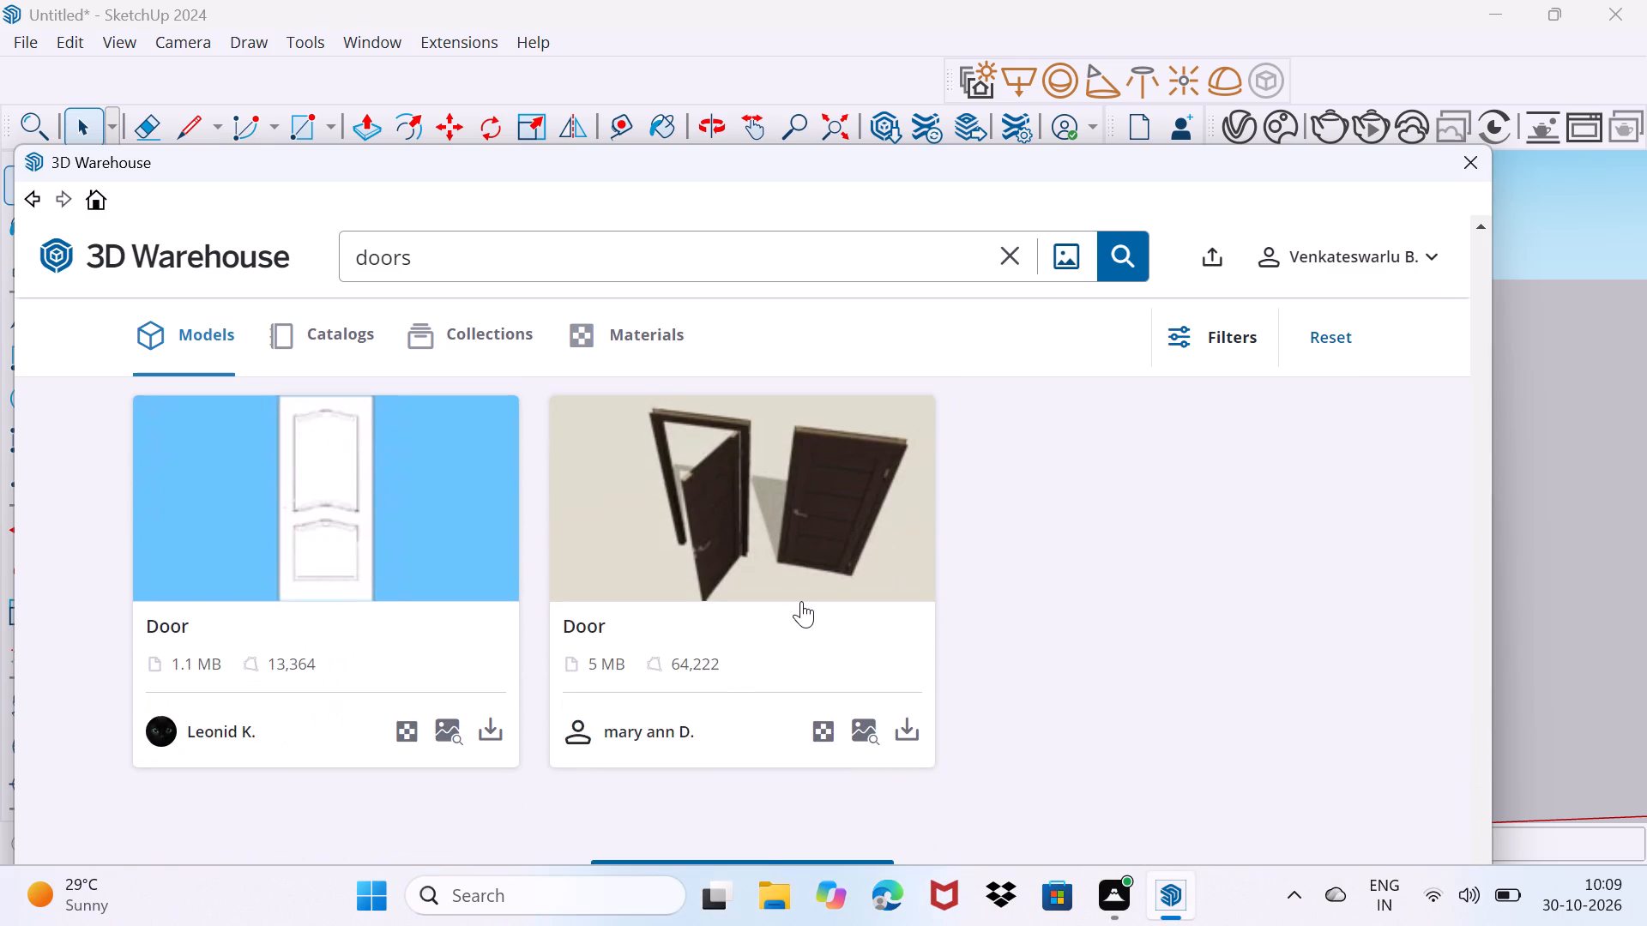
scroll(801, 601, down, 5)
scroll(801, 601, up, 18)
scroll(802, 598, up, 16)
scroll(802, 598, up, 5)
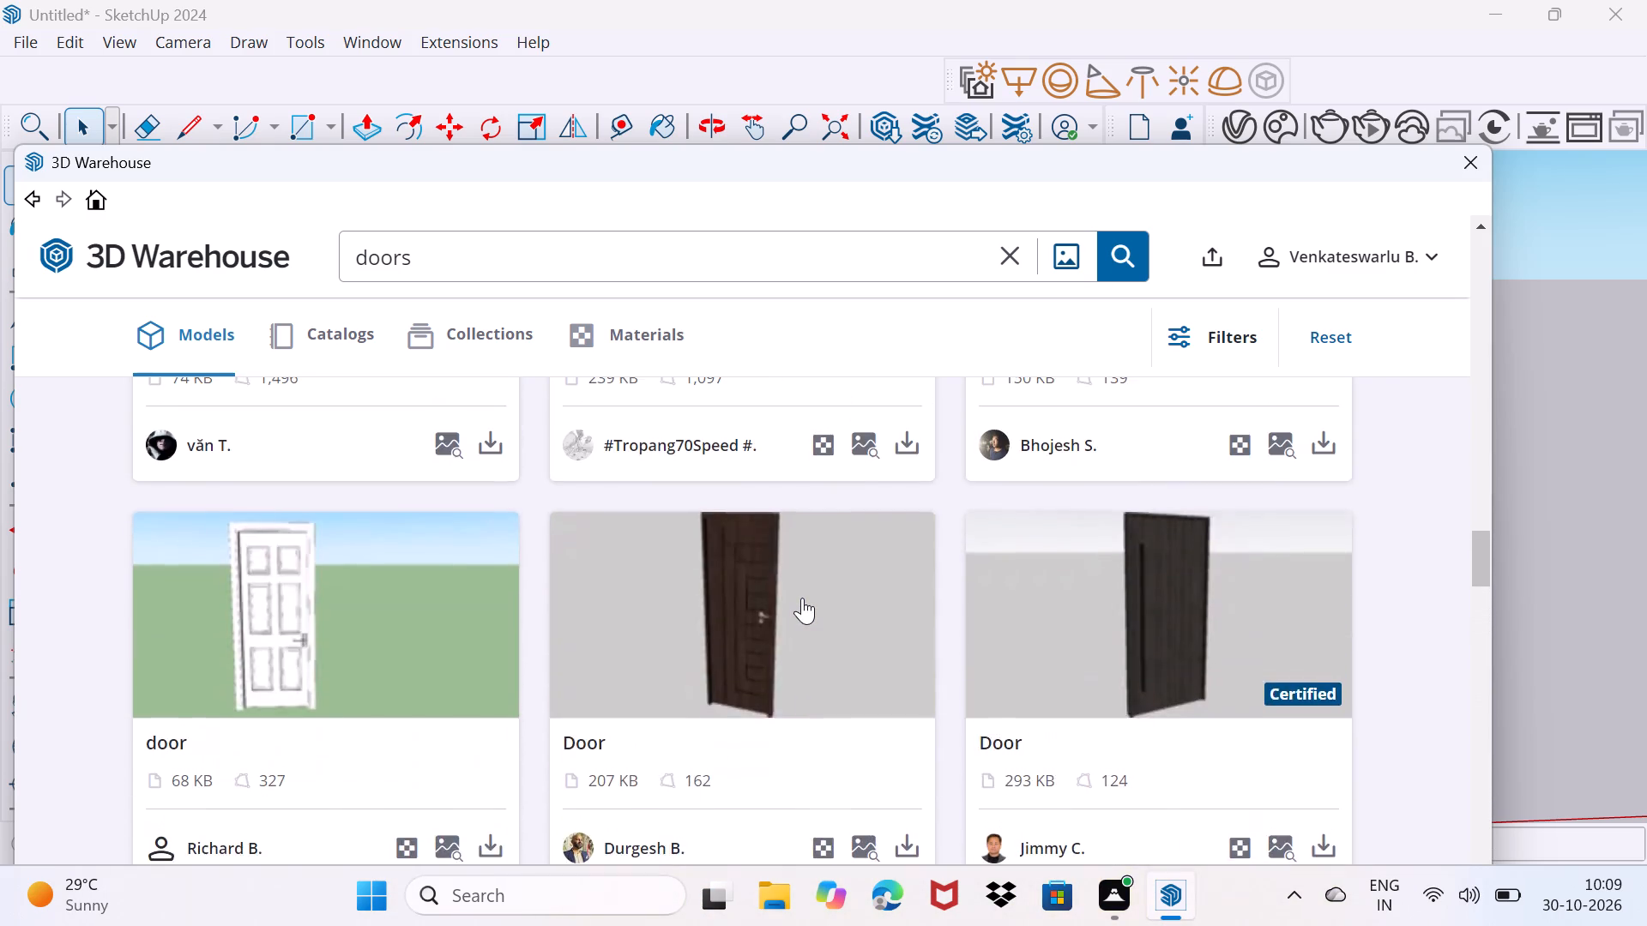
scroll(802, 598, up, 15)
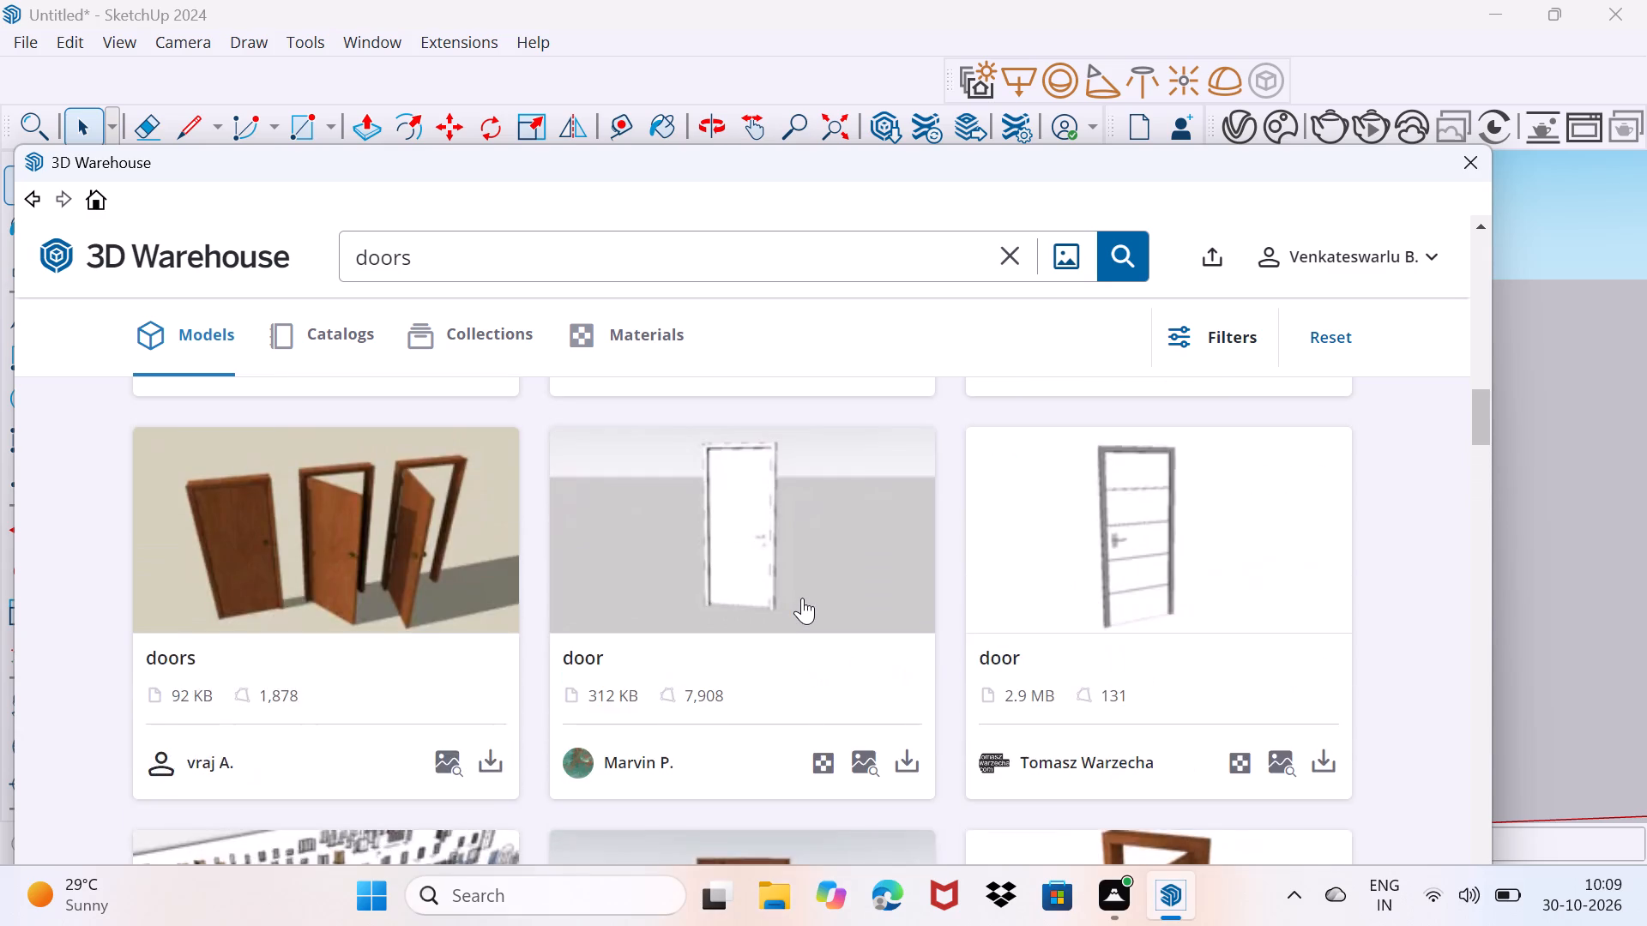
scroll(802, 598, up, 14)
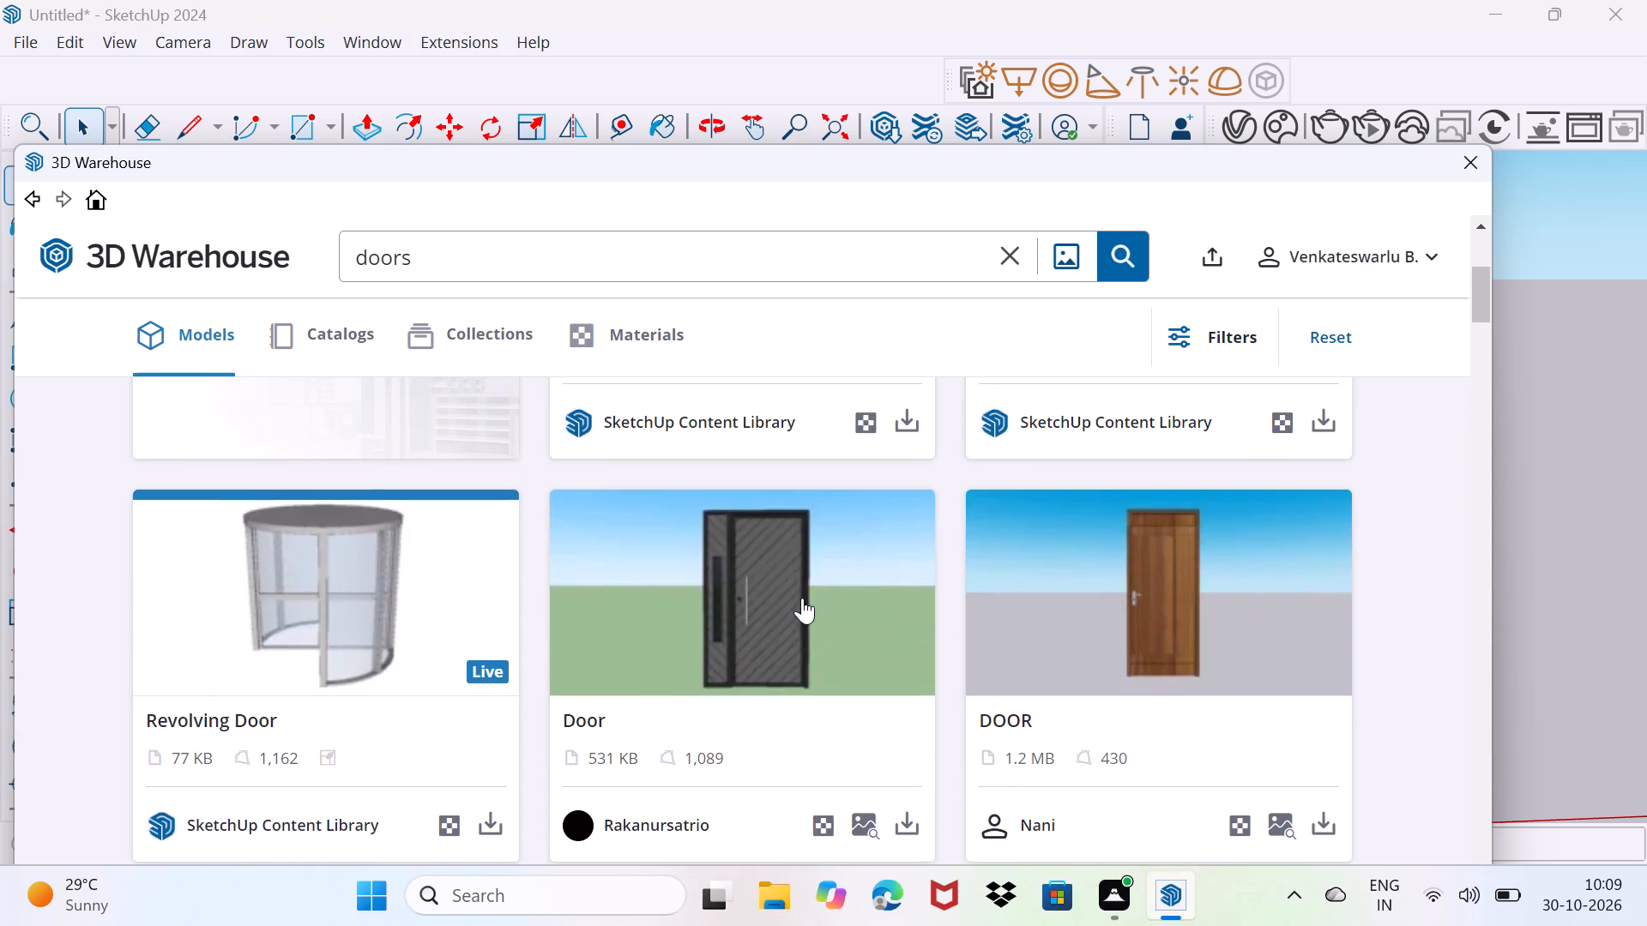
scroll(802, 598, up, 3)
scroll(804, 587, down, 7)
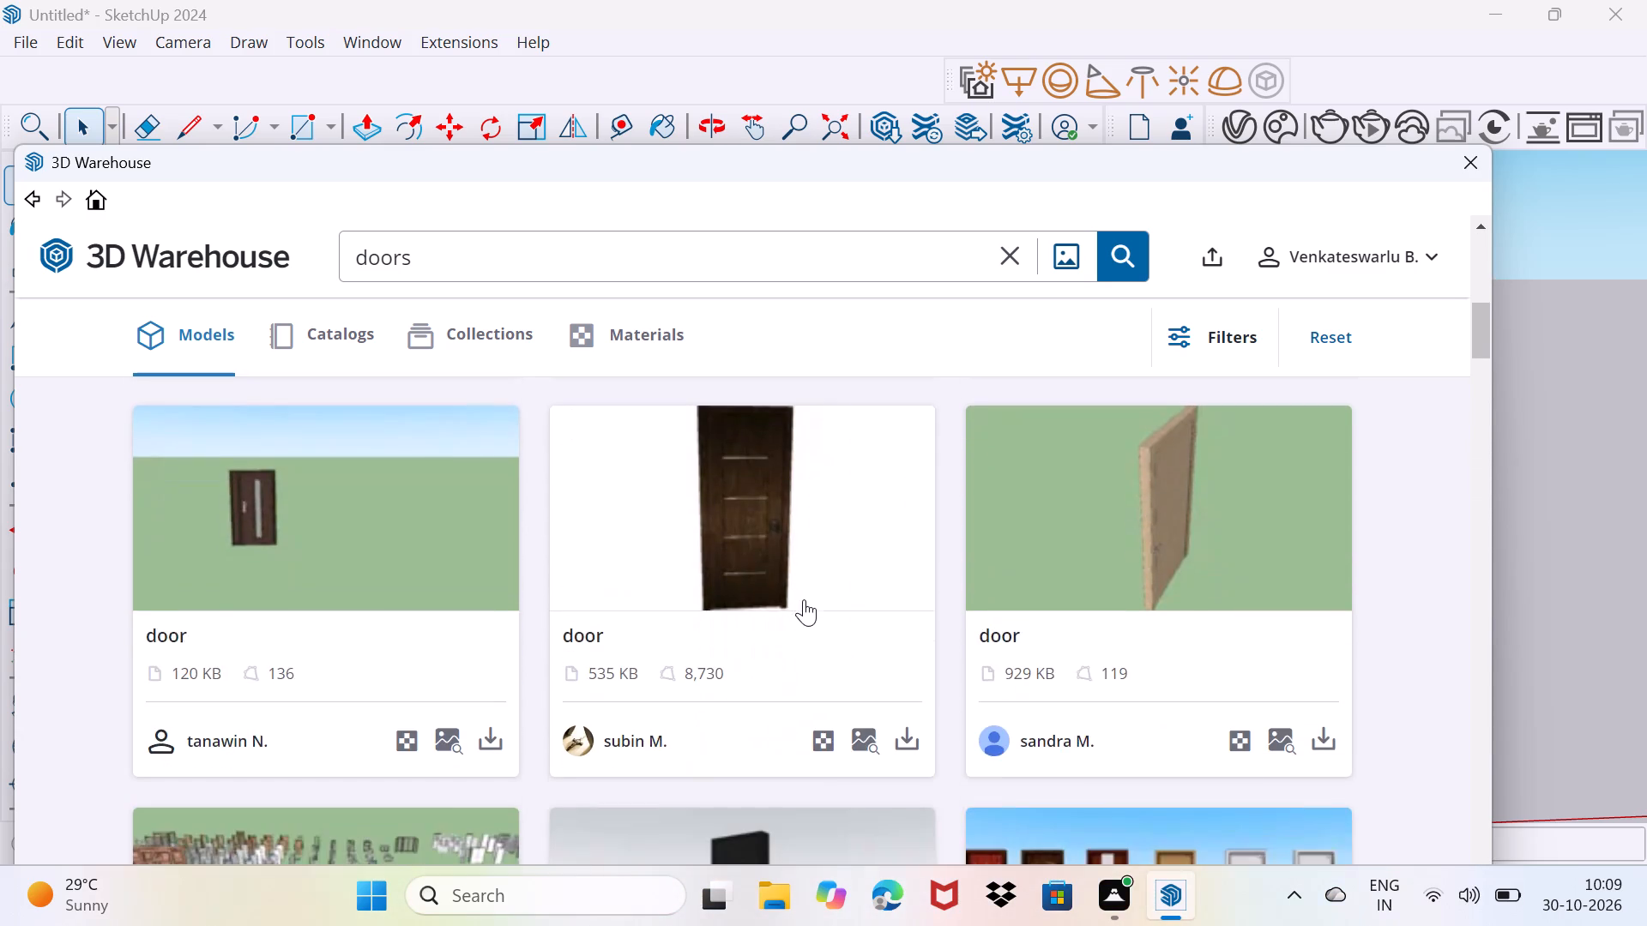
scroll(846, 580, up, 3)
Load the dark grey Door model with diagonal stripes from the 3D Warehouse and place it in the ground-floor porch.
click(901, 723)
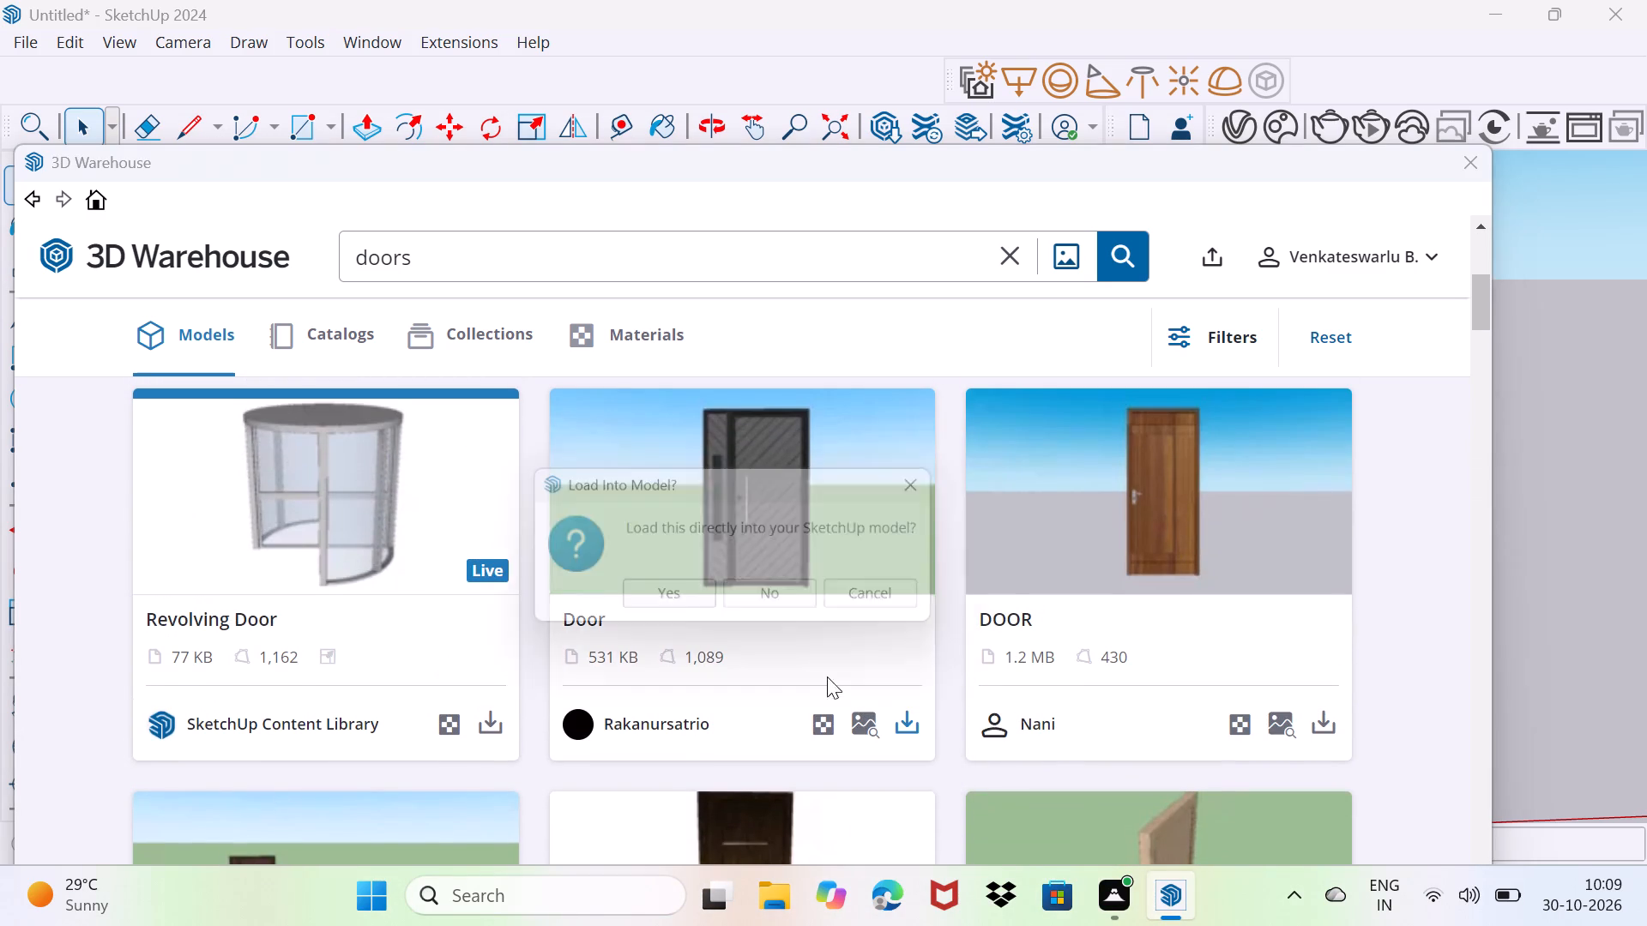
click(682, 611)
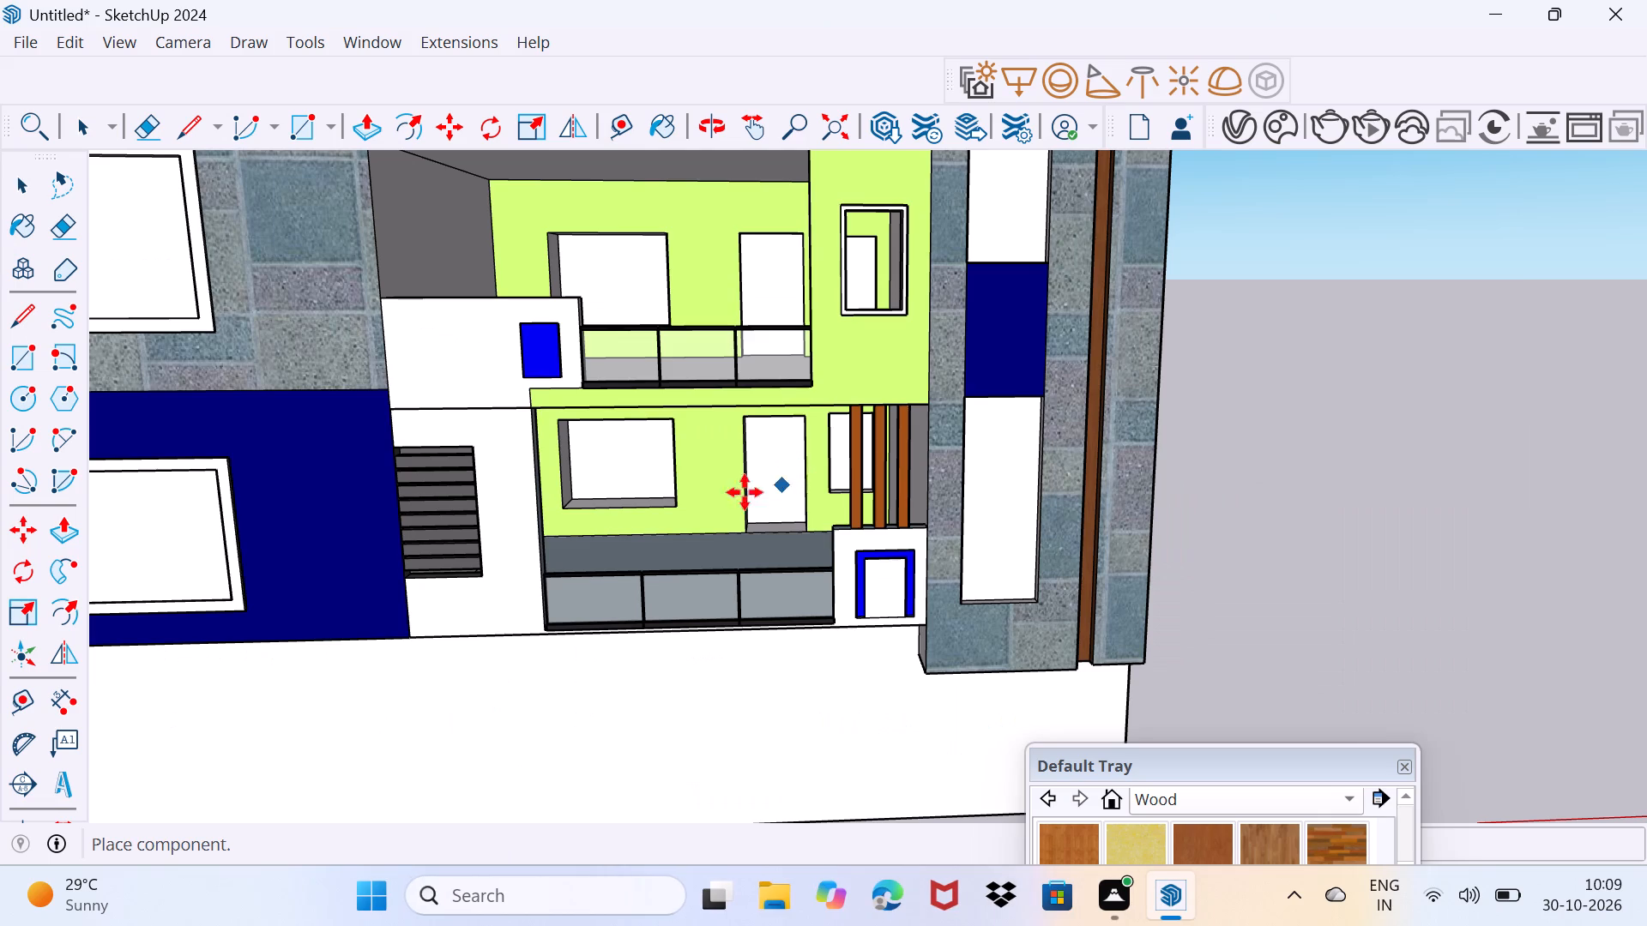
scroll(707, 511, up, 9)
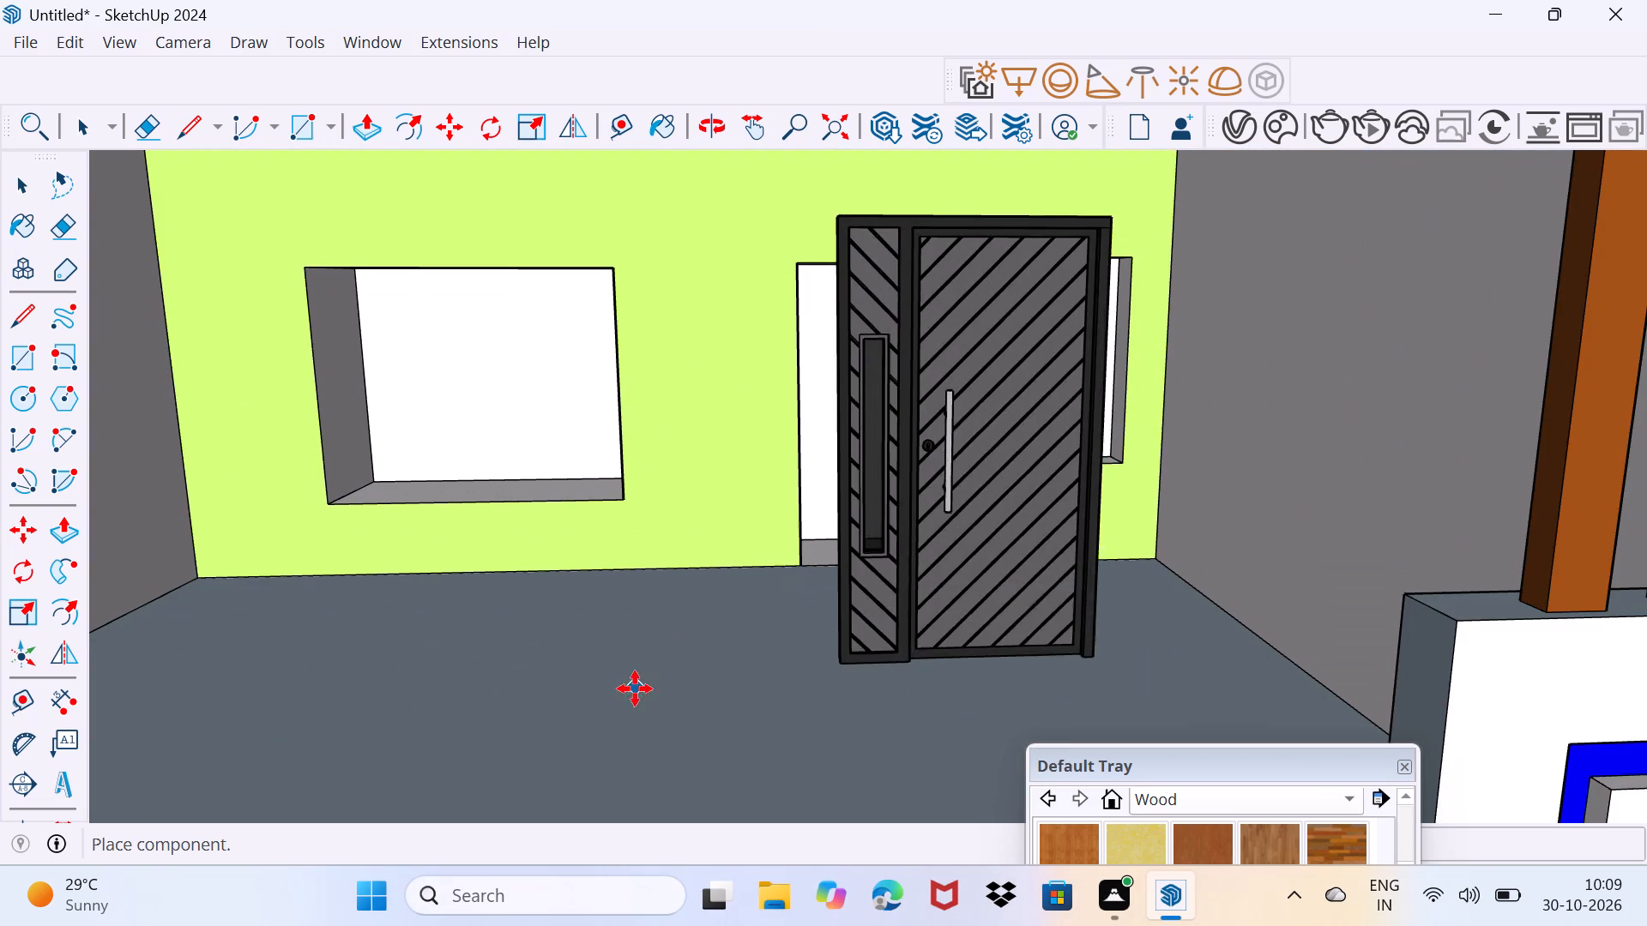
click(622, 659)
Move the door by its lower front corner onto the bottom corner of the ground-floor door opening.
scroll(835, 658, up, 4)
middle_drag(836, 656, 1018, 691)
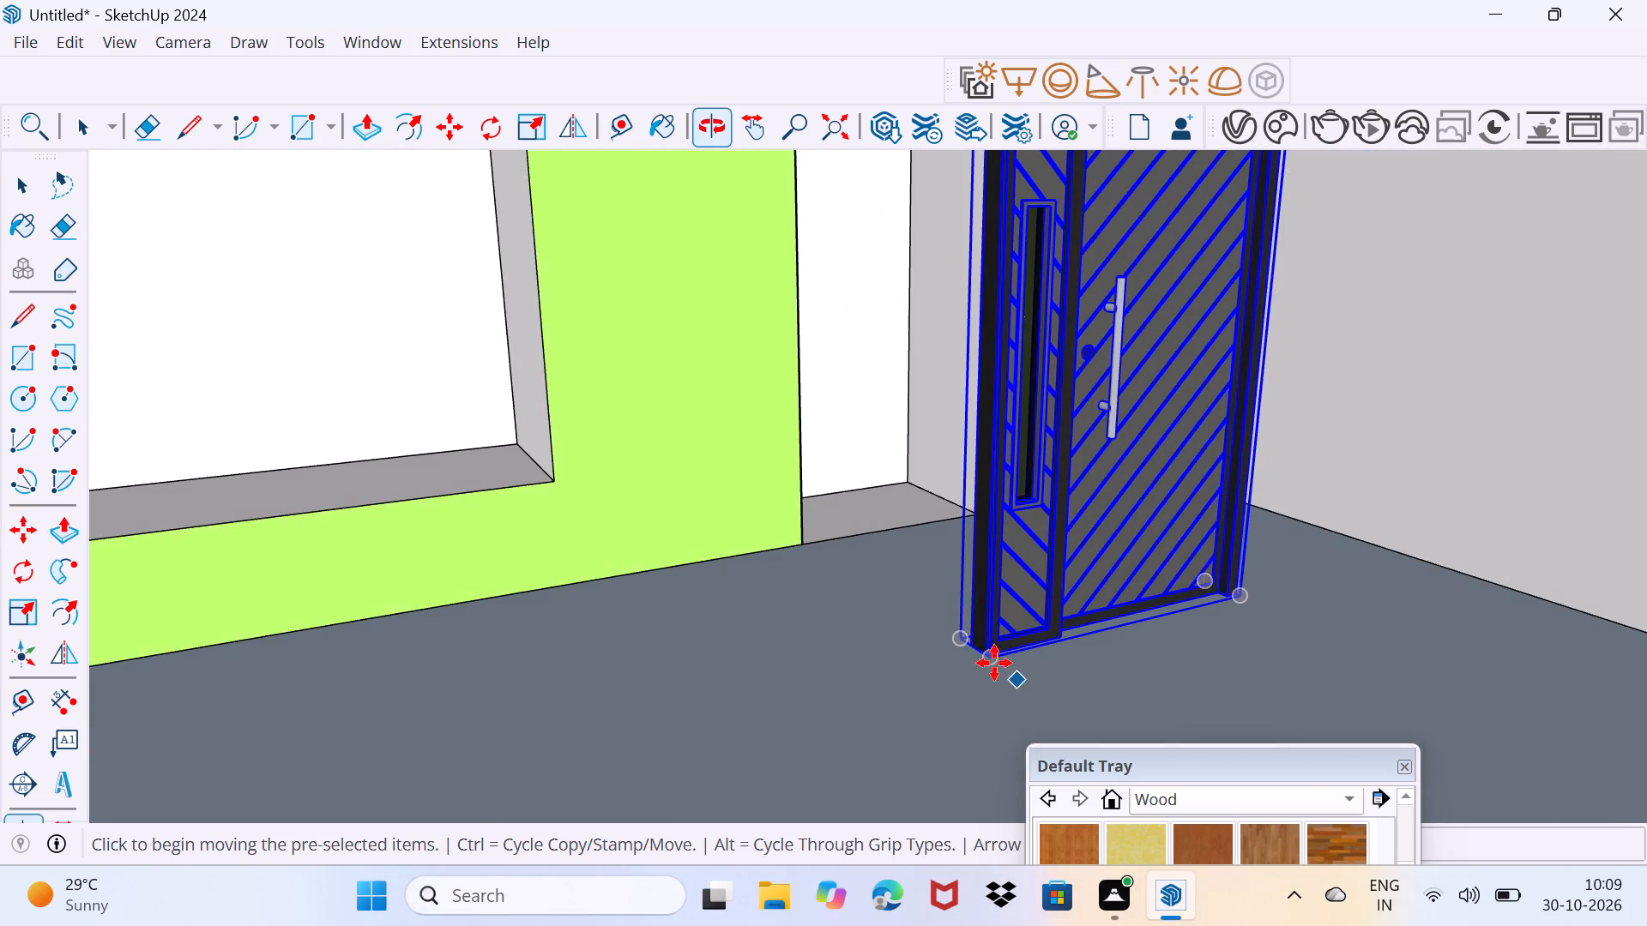
click(989, 661)
click(801, 540)
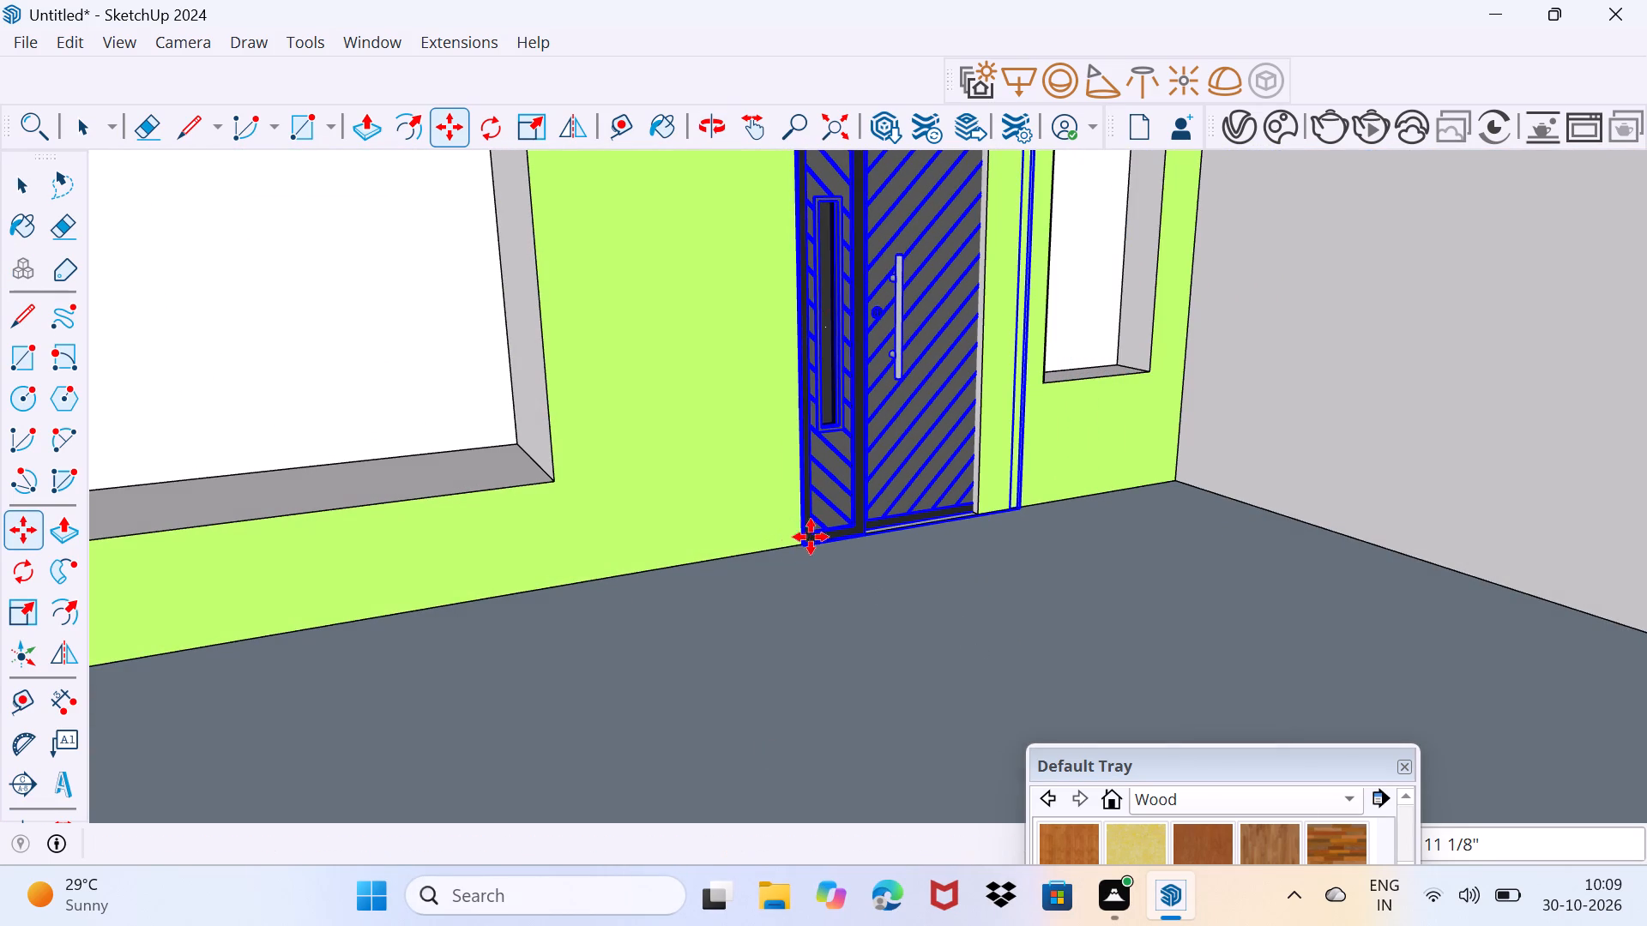
Scale the door down in width and height to fit the ground-floor door opening.
key(s)
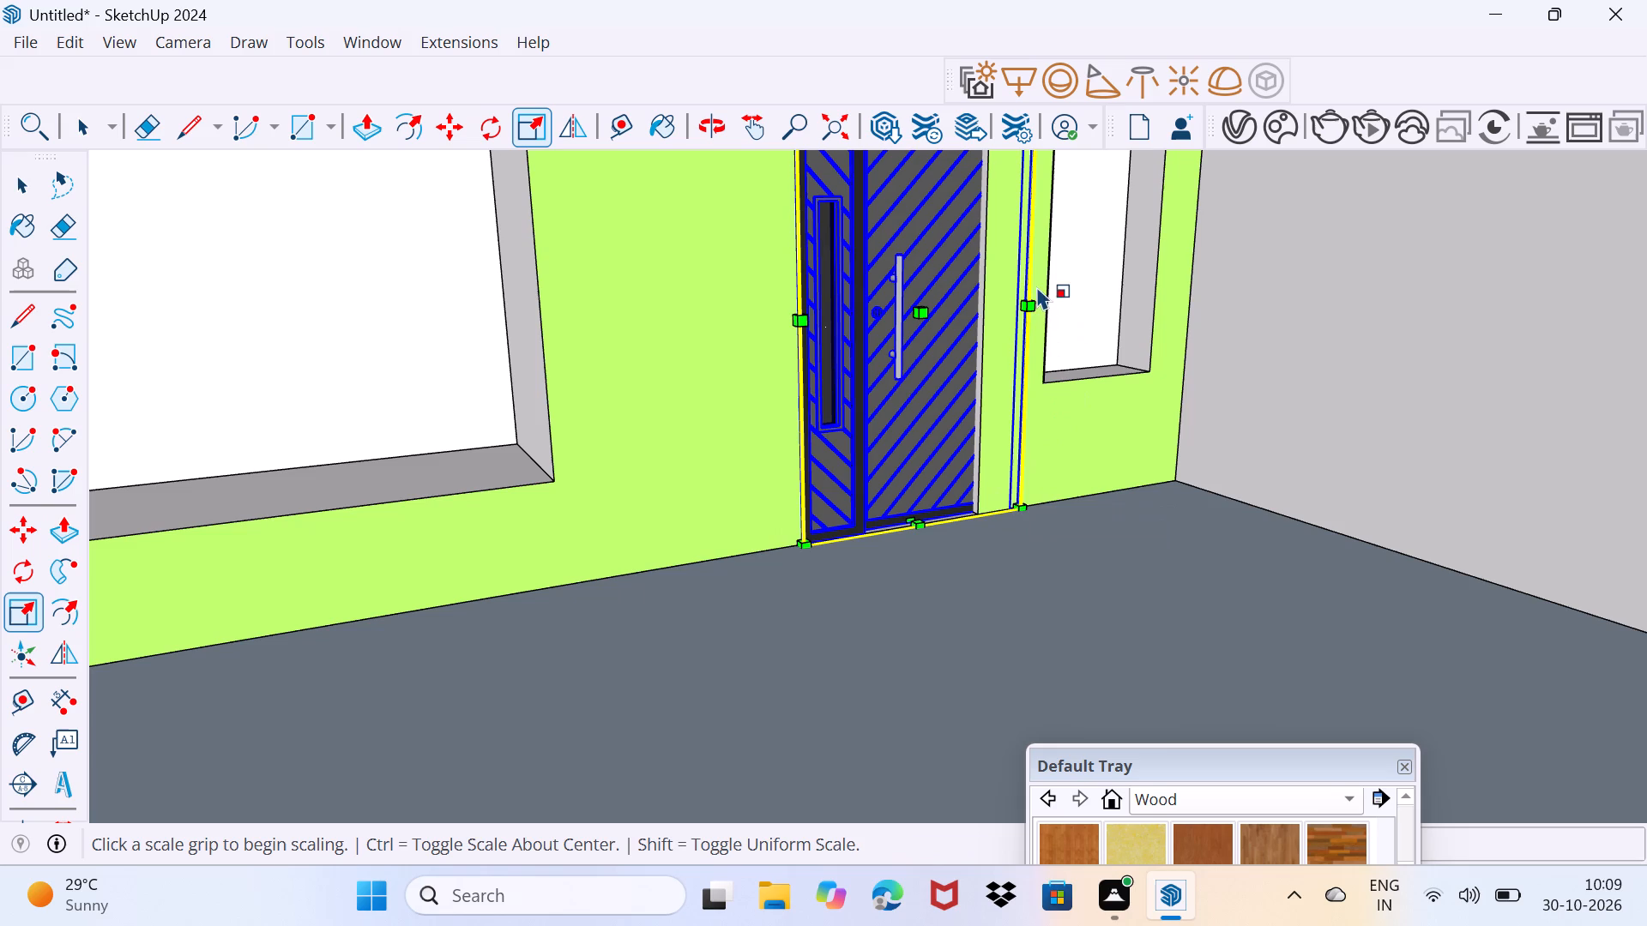
drag(1032, 304, 986, 314)
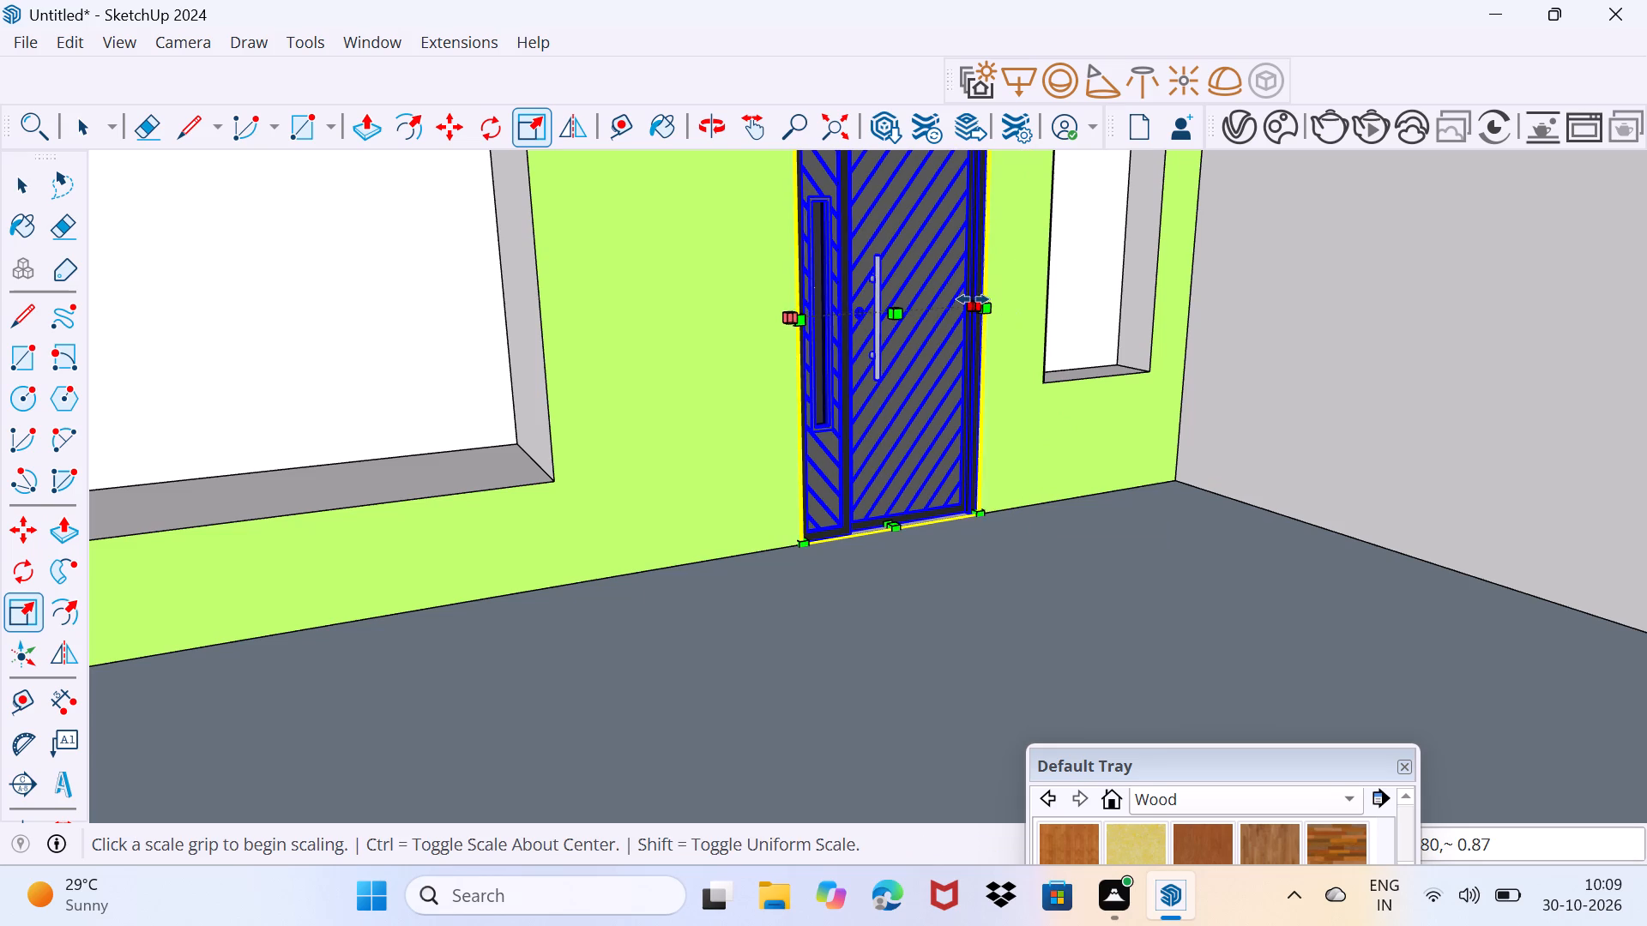
middle_drag(973, 288, 977, 470)
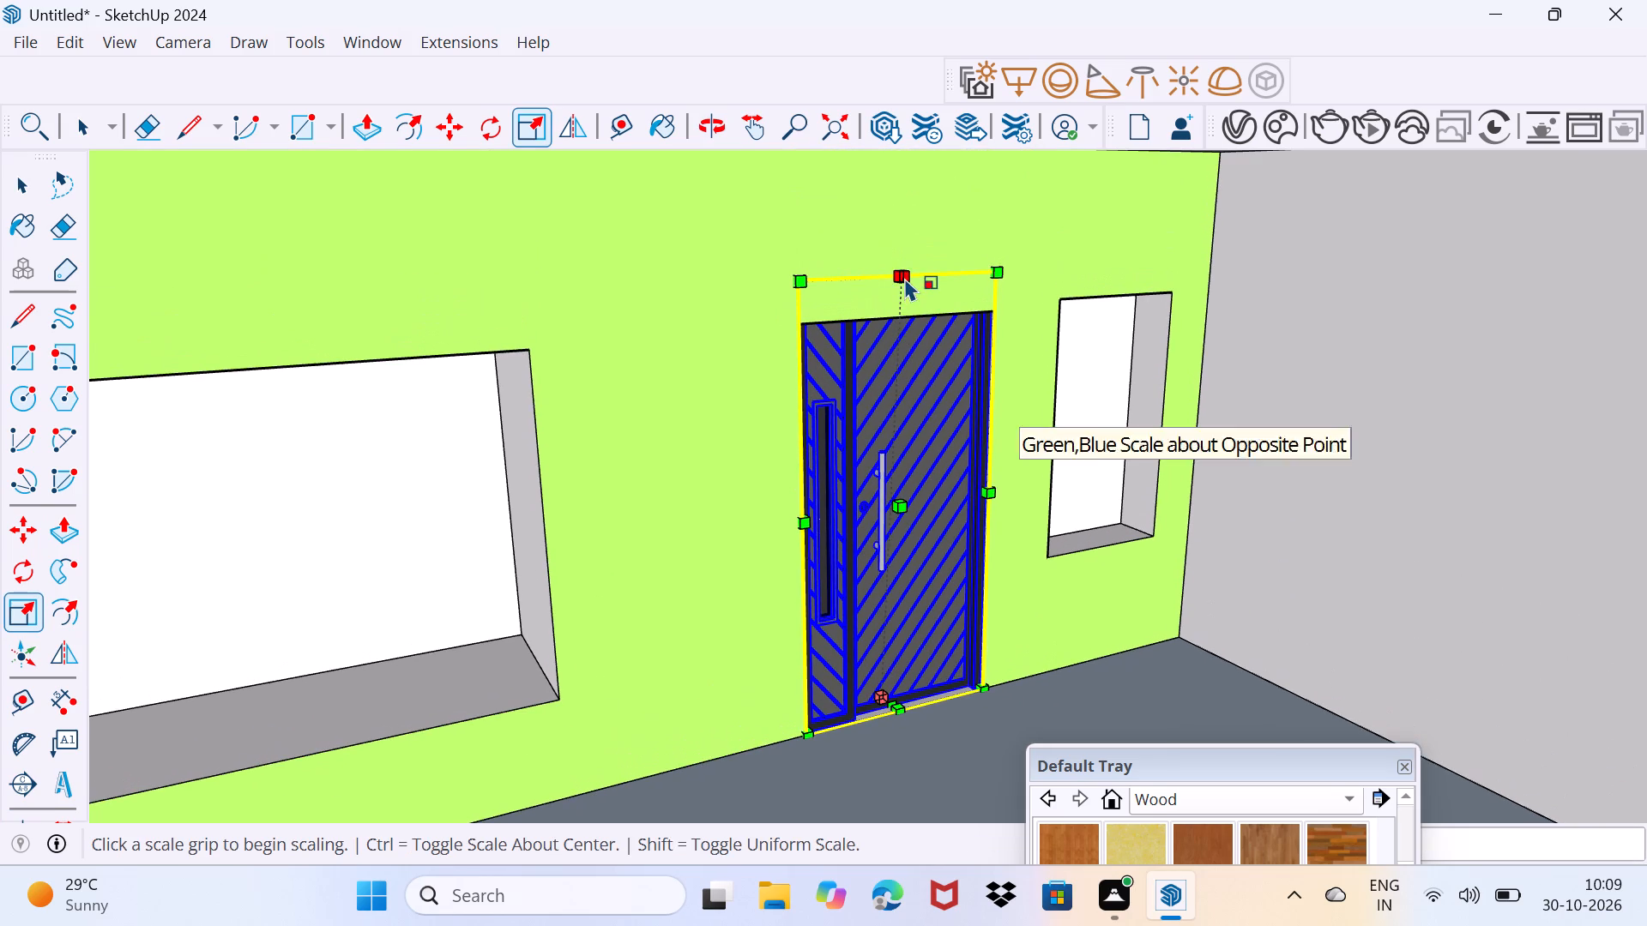
drag(905, 278, 908, 315)
Copy the fitted door from its lower corner up into the first-floor door opening behind the balcony, and deselect it.
key(m)
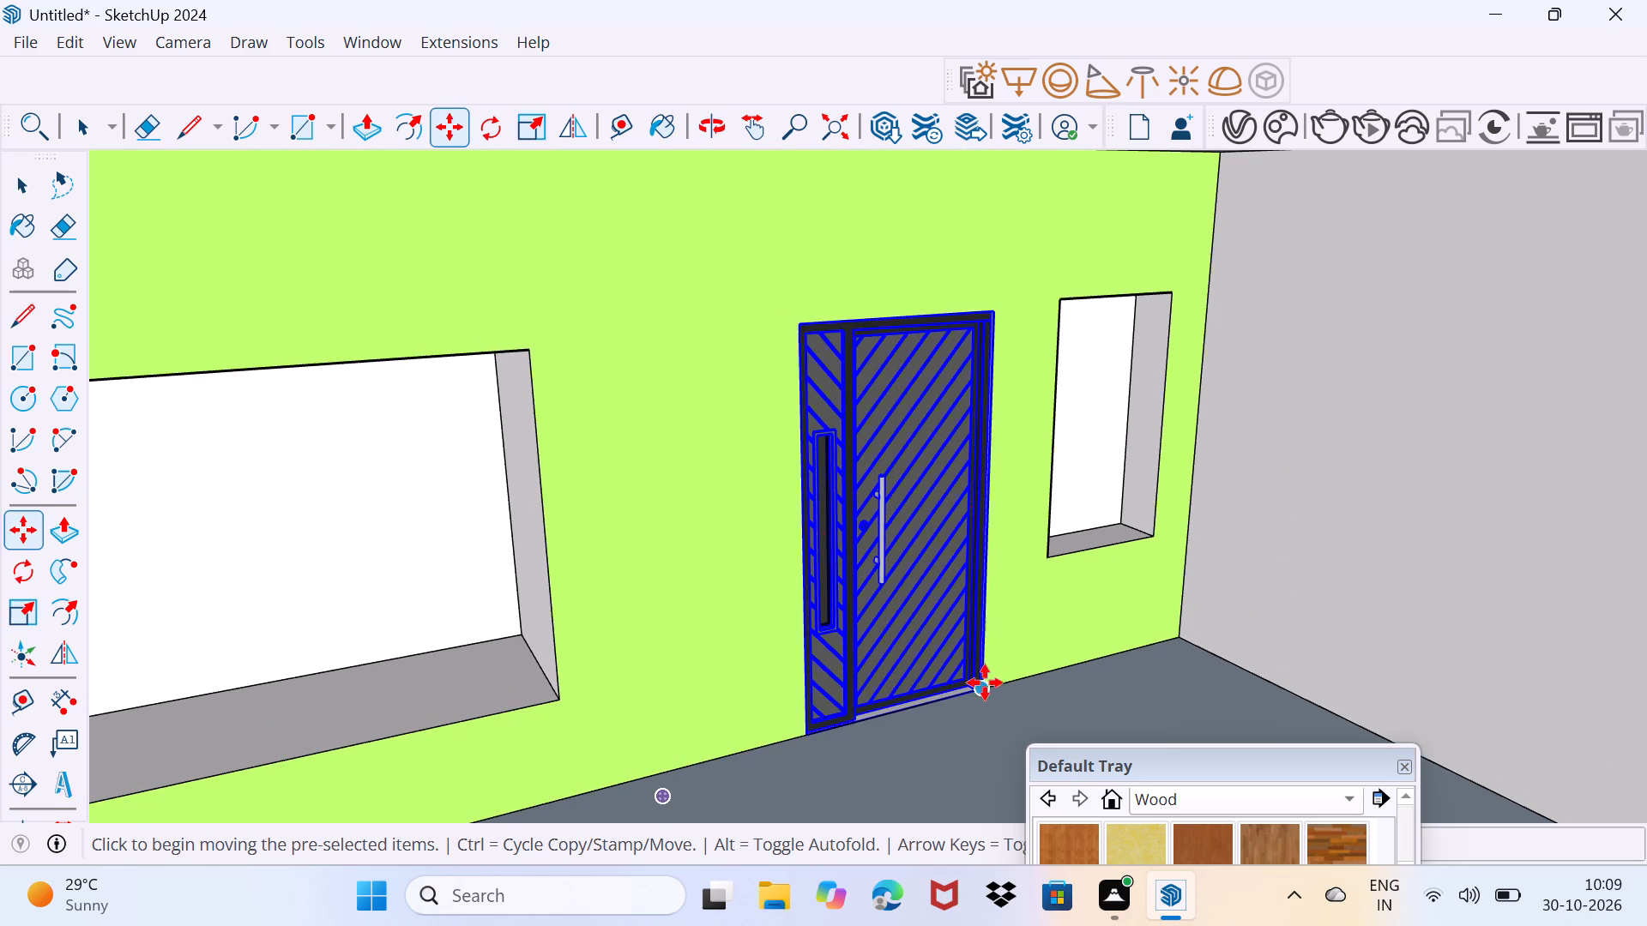
click(986, 689)
scroll(971, 623, down, 9)
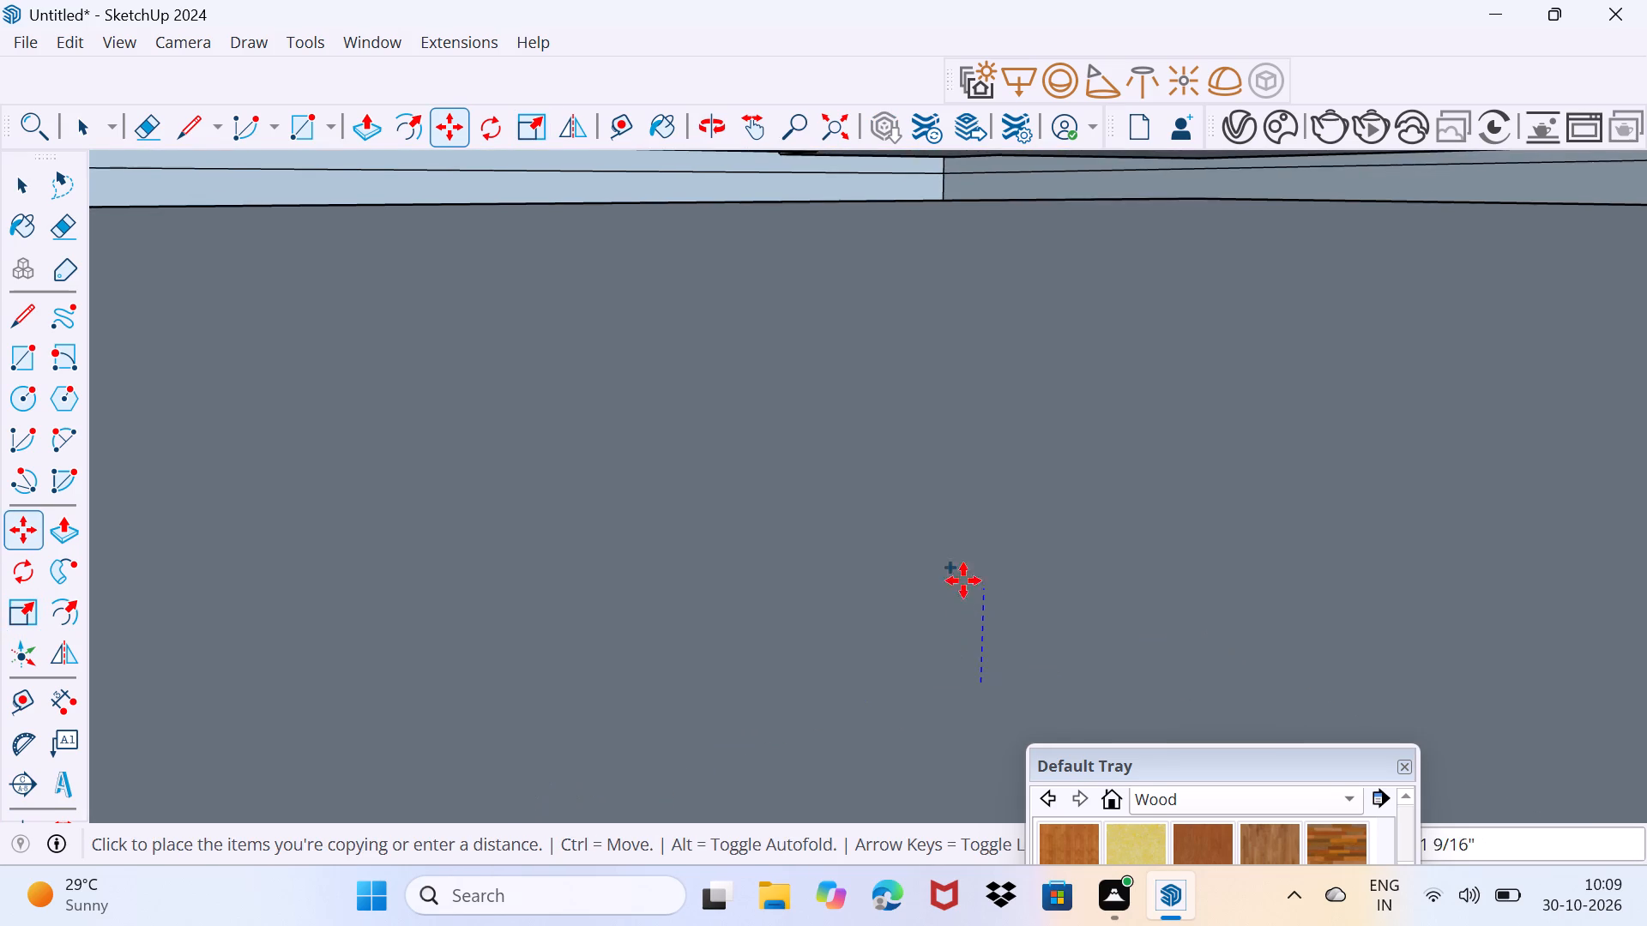
scroll(906, 441, down, 4)
click(826, 123)
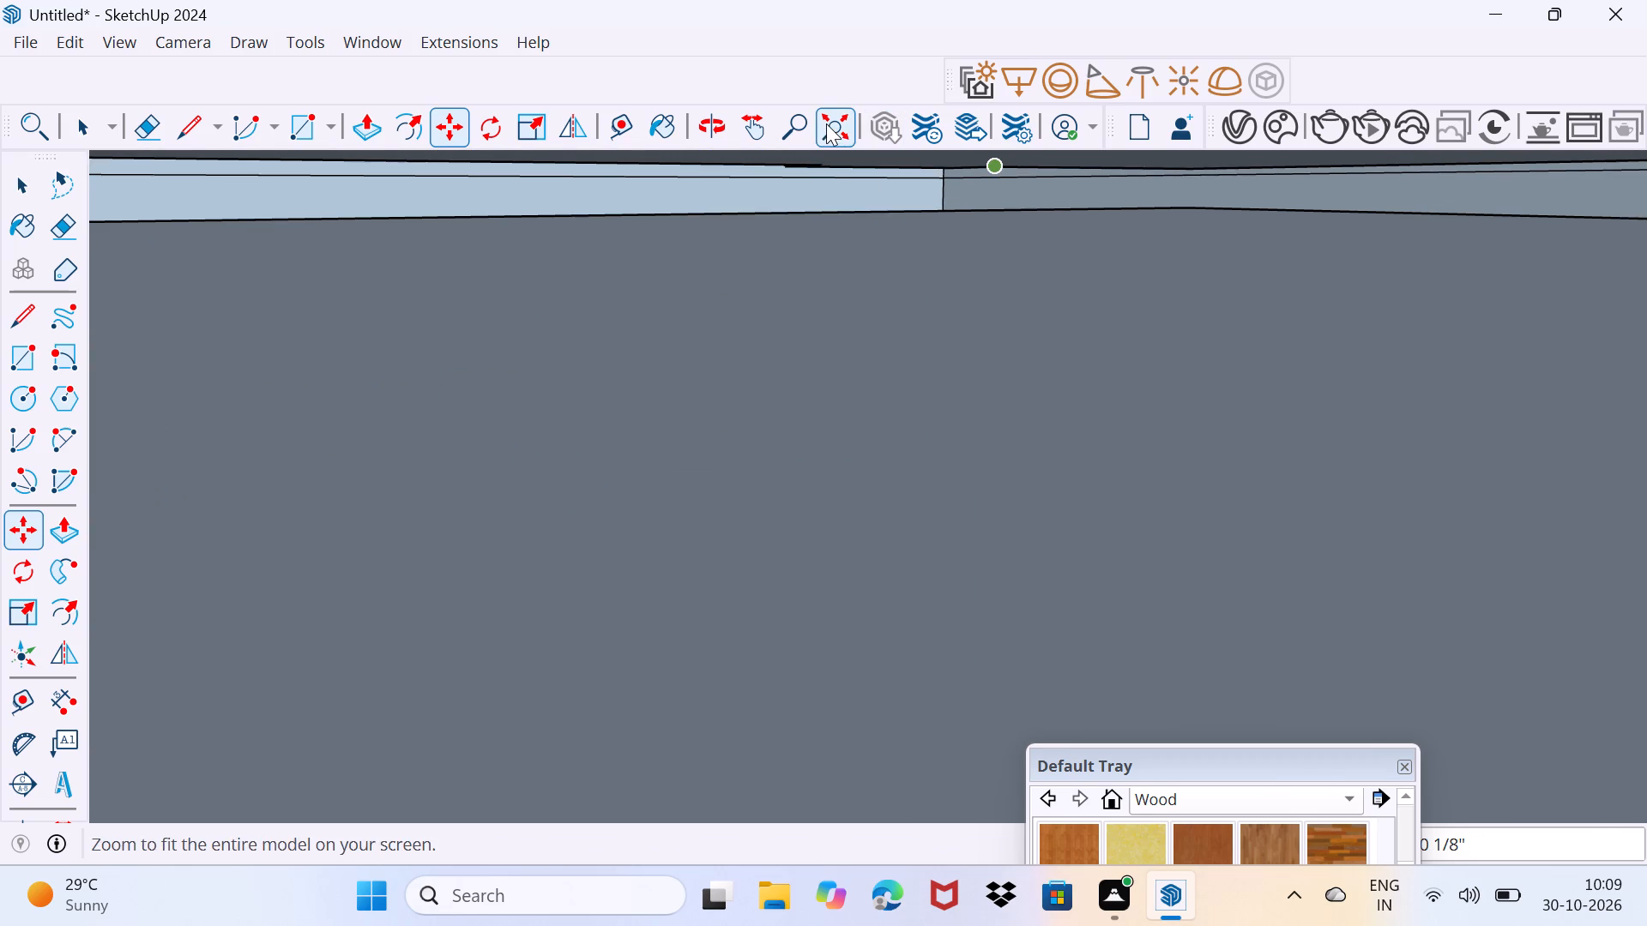
scroll(1065, 439, up, 4)
scroll(1007, 372, up, 5)
middle_drag(998, 354, 864, 424)
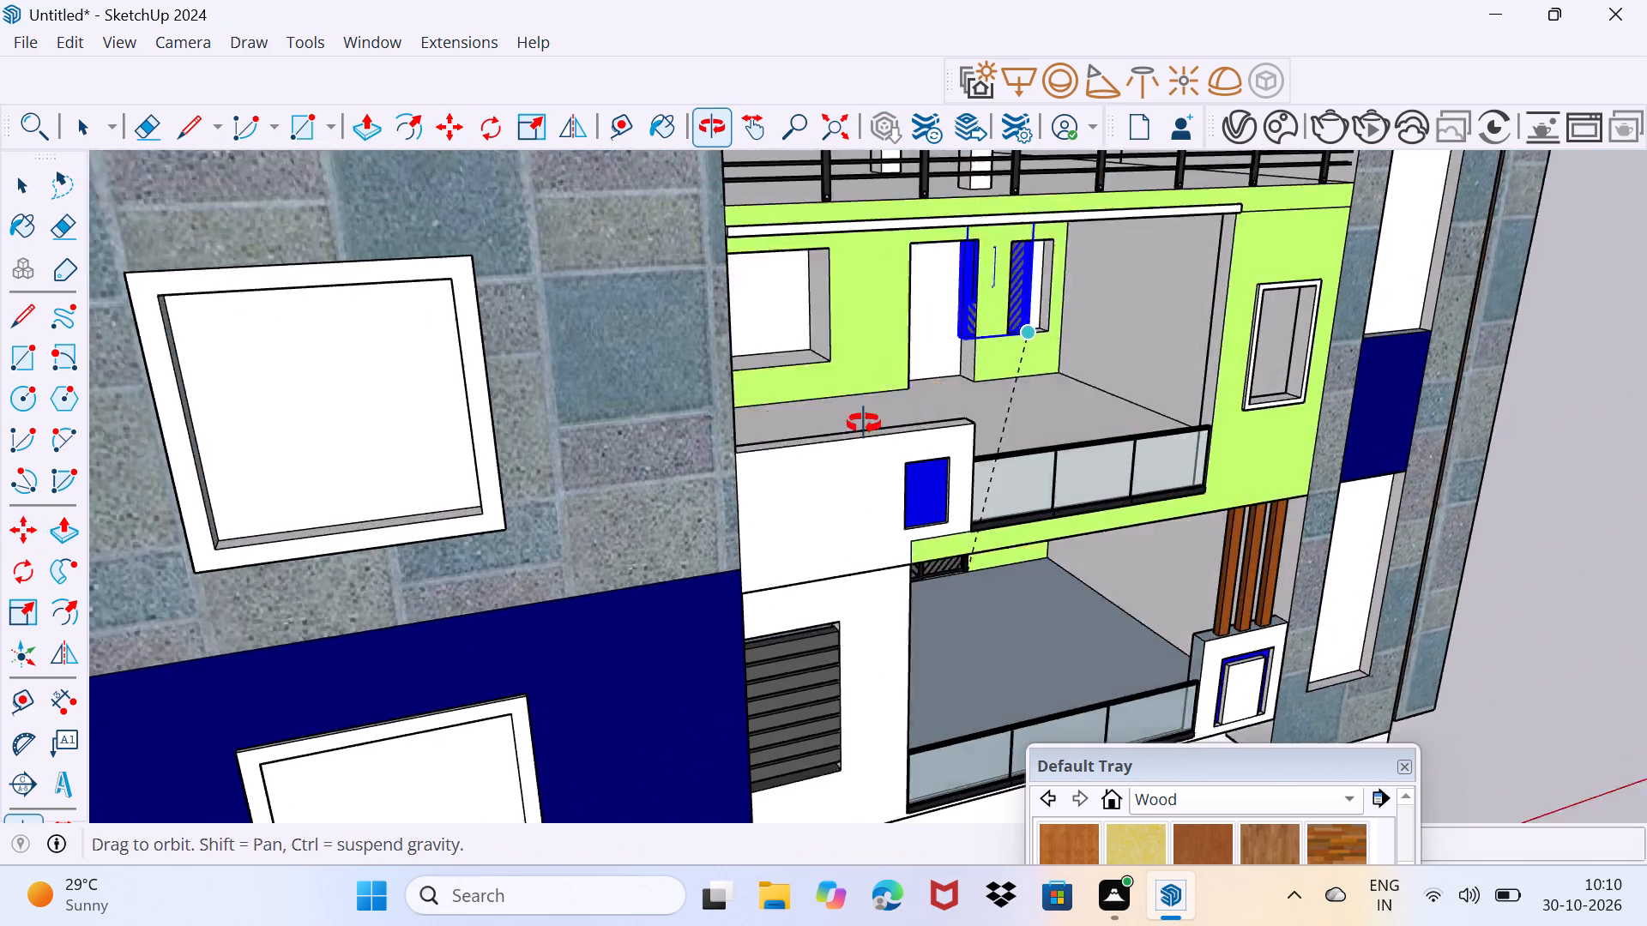
middle_drag(864, 424, 840, 427)
scroll(1011, 407, up, 9)
middle_drag(1031, 370, 1023, 532)
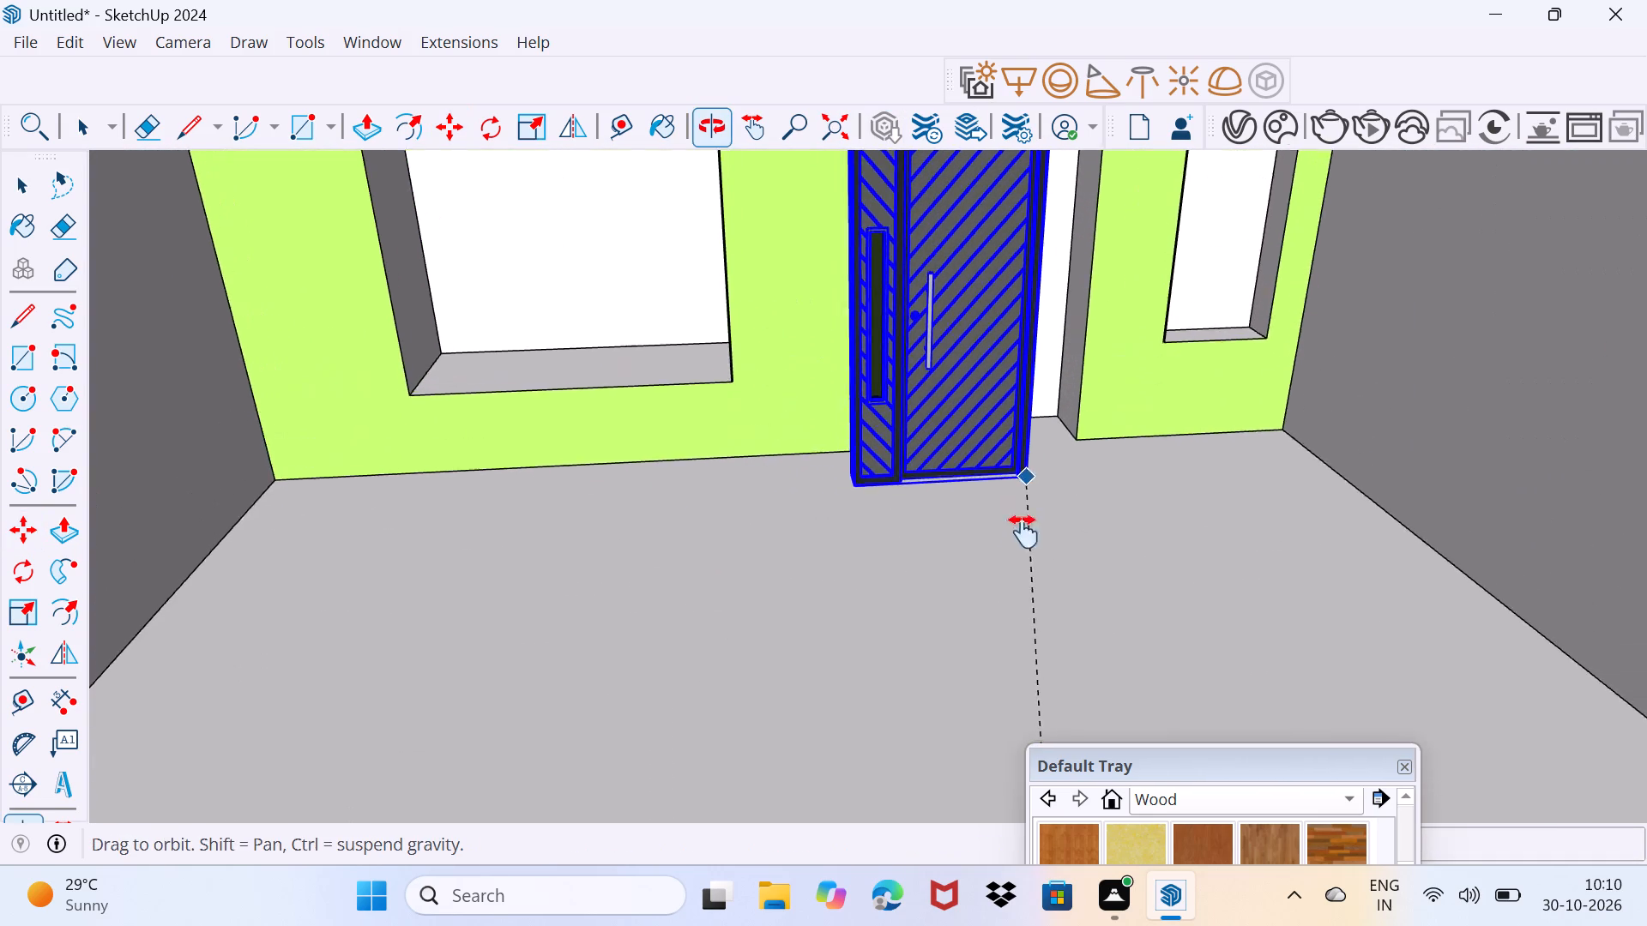
middle_drag(1023, 532, 1018, 578)
middle_drag(1017, 578, 1001, 469)
scroll(1064, 533, up, 3)
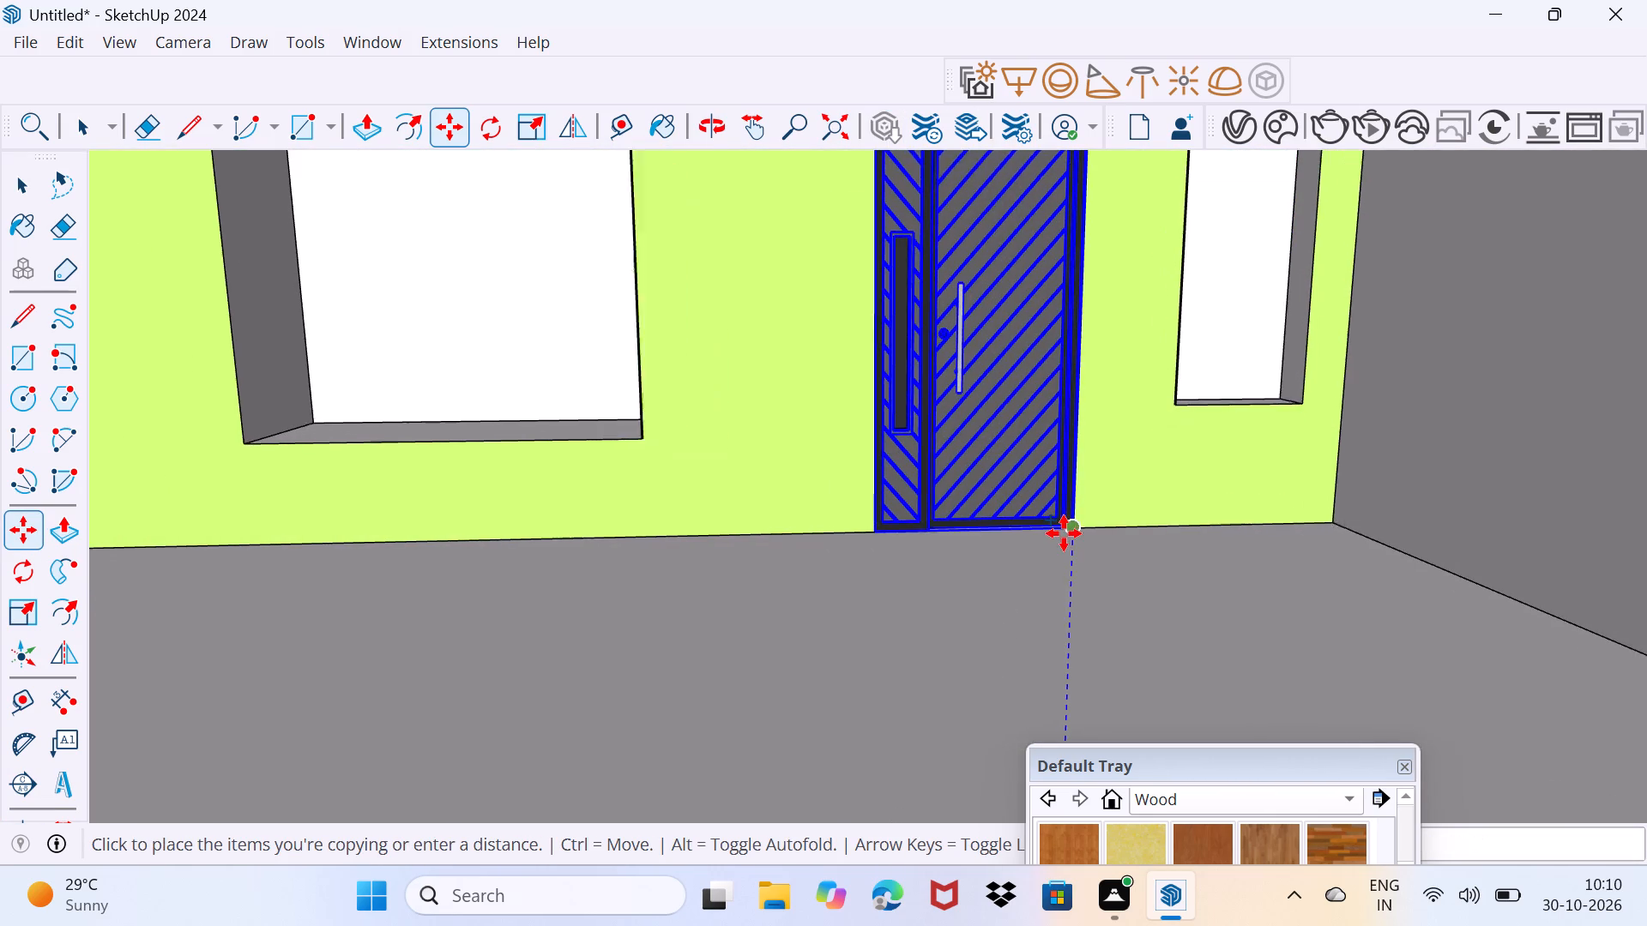
click(1062, 536)
scroll(945, 539, down, 4)
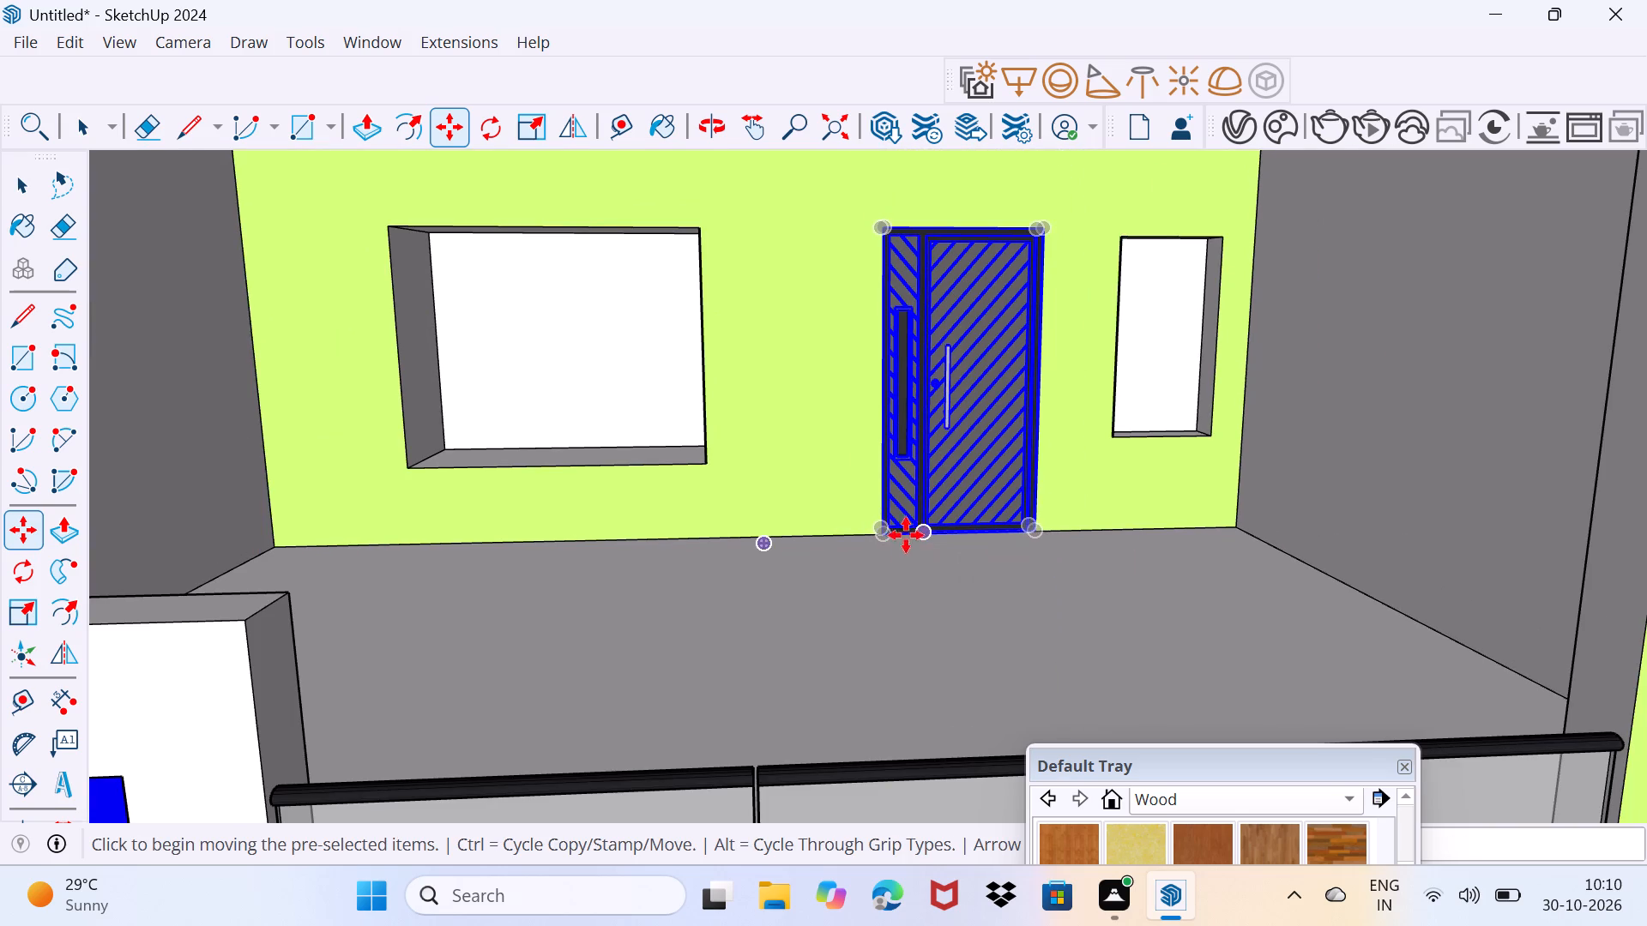
key(space)
drag(795, 589, 866, 528)
Search the 3D Warehouse for "window".
scroll(866, 511, down, 4)
middle_drag(864, 517, 885, 514)
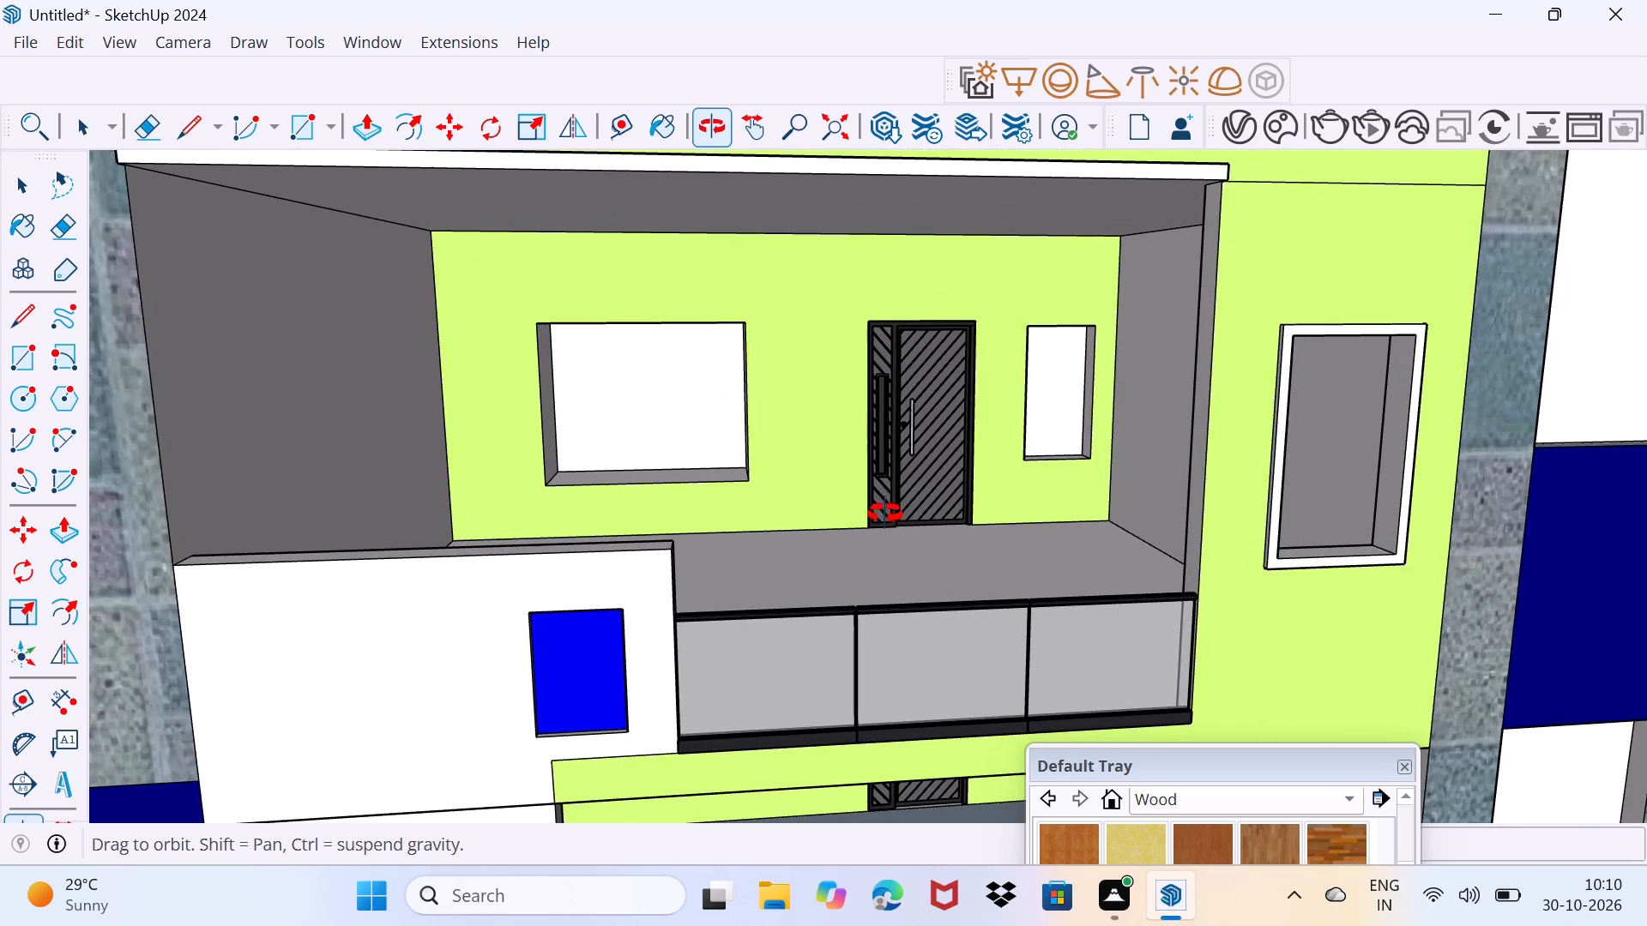
middle_drag(885, 514, 926, 376)
middle_drag(934, 460, 857, 490)
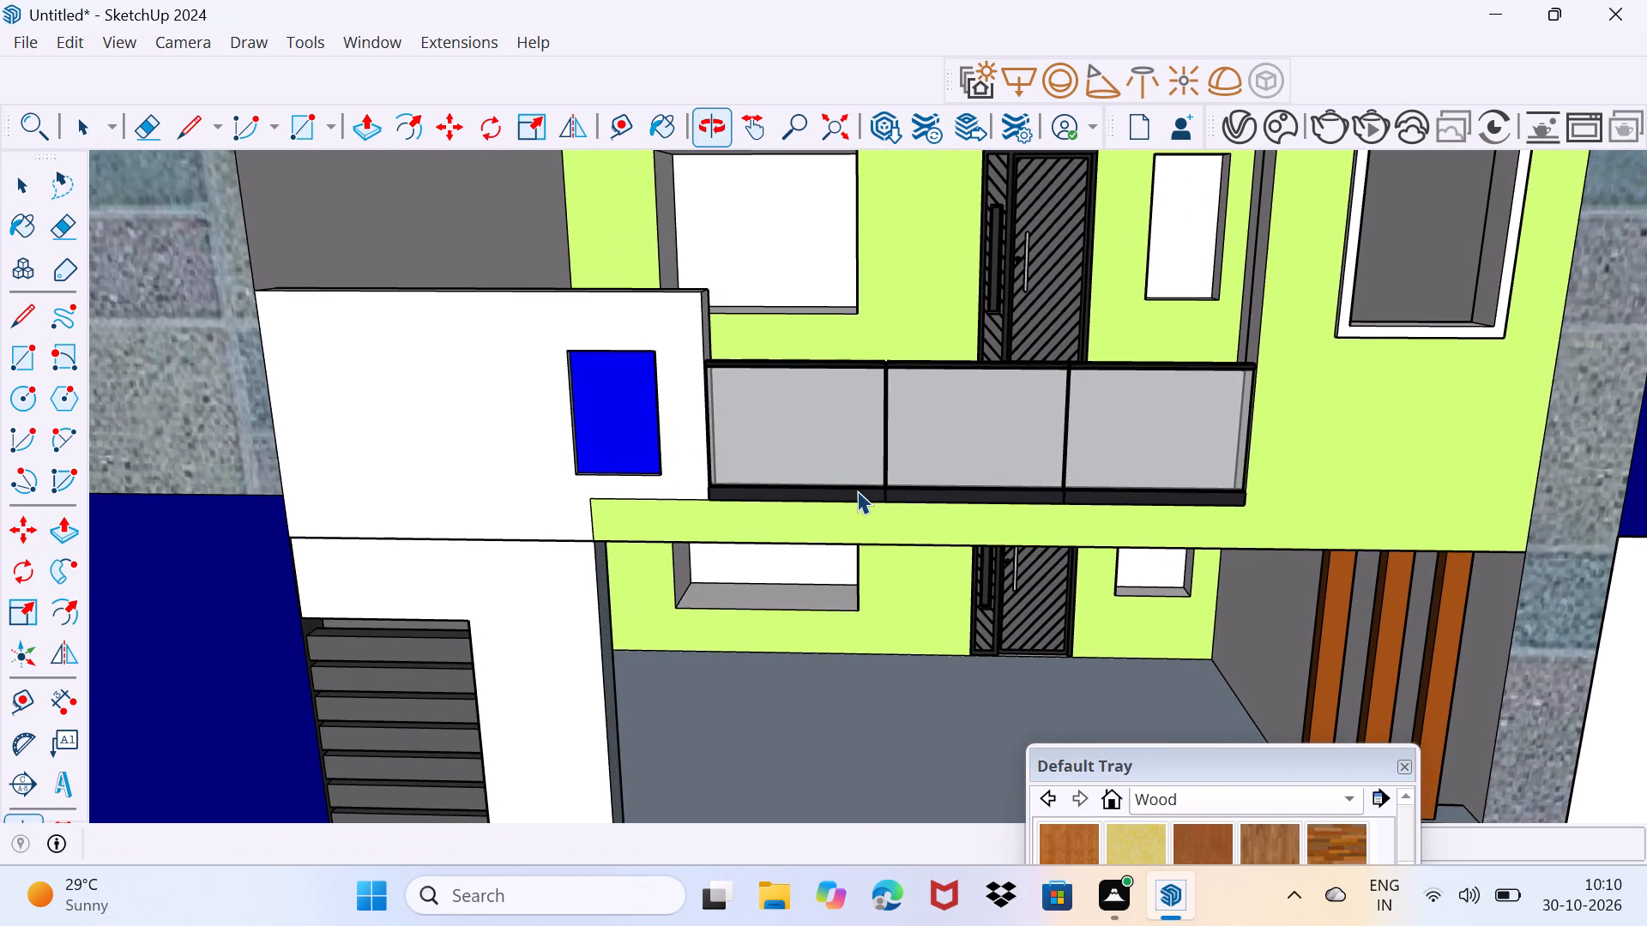
drag(1176, 758, 1202, 638)
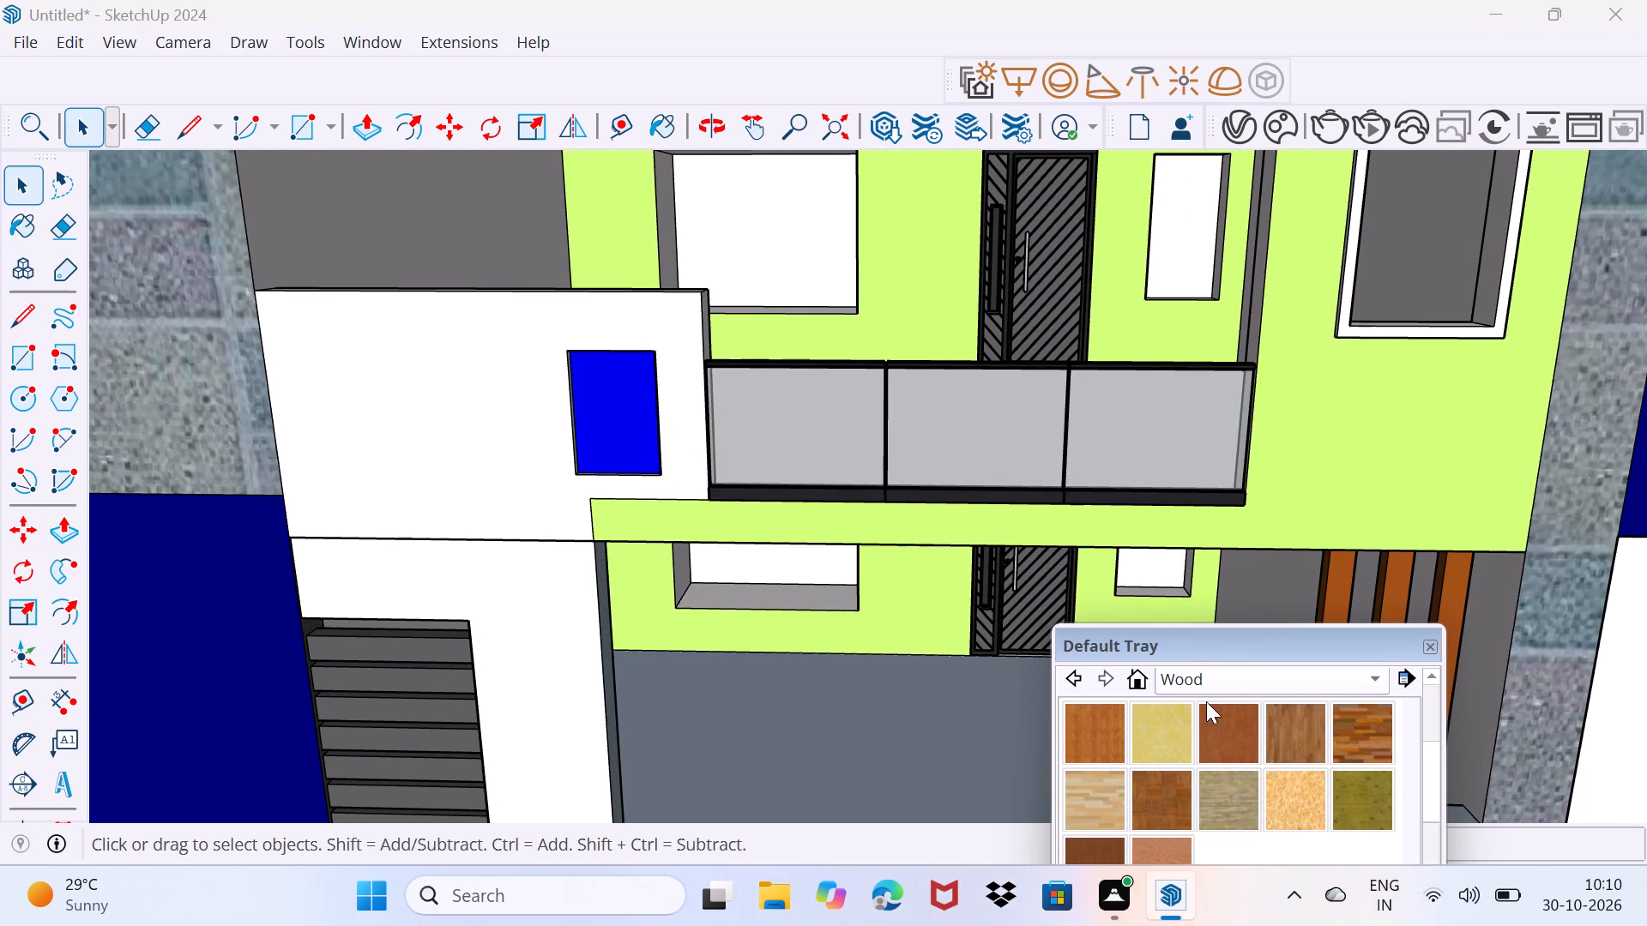
click(383, 46)
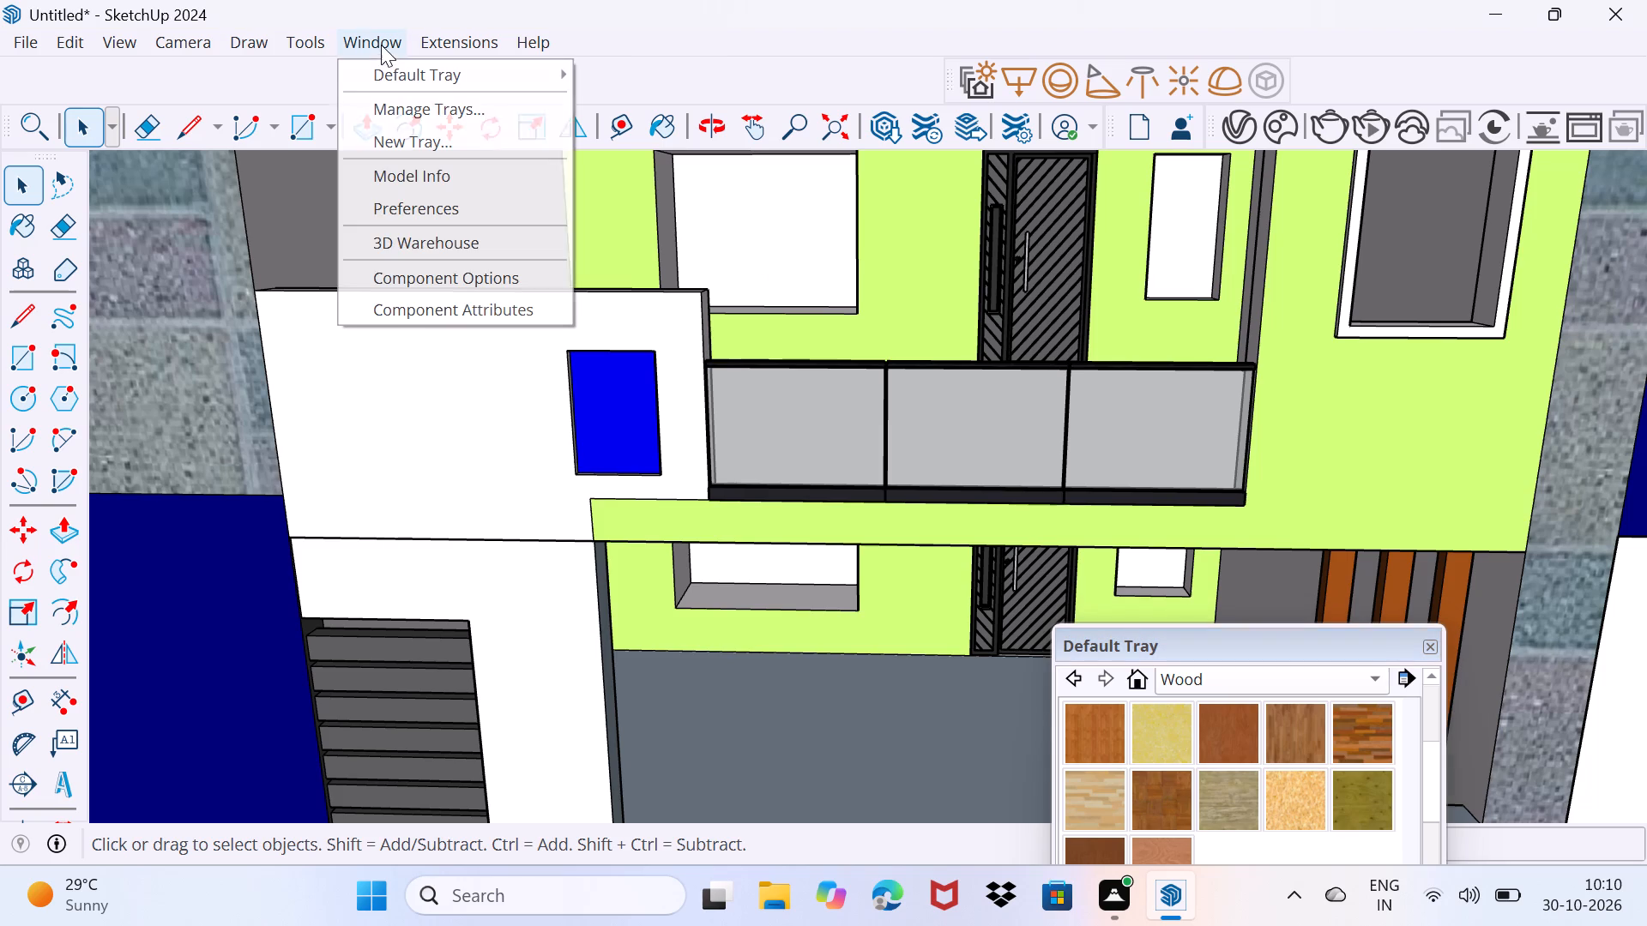
click(450, 241)
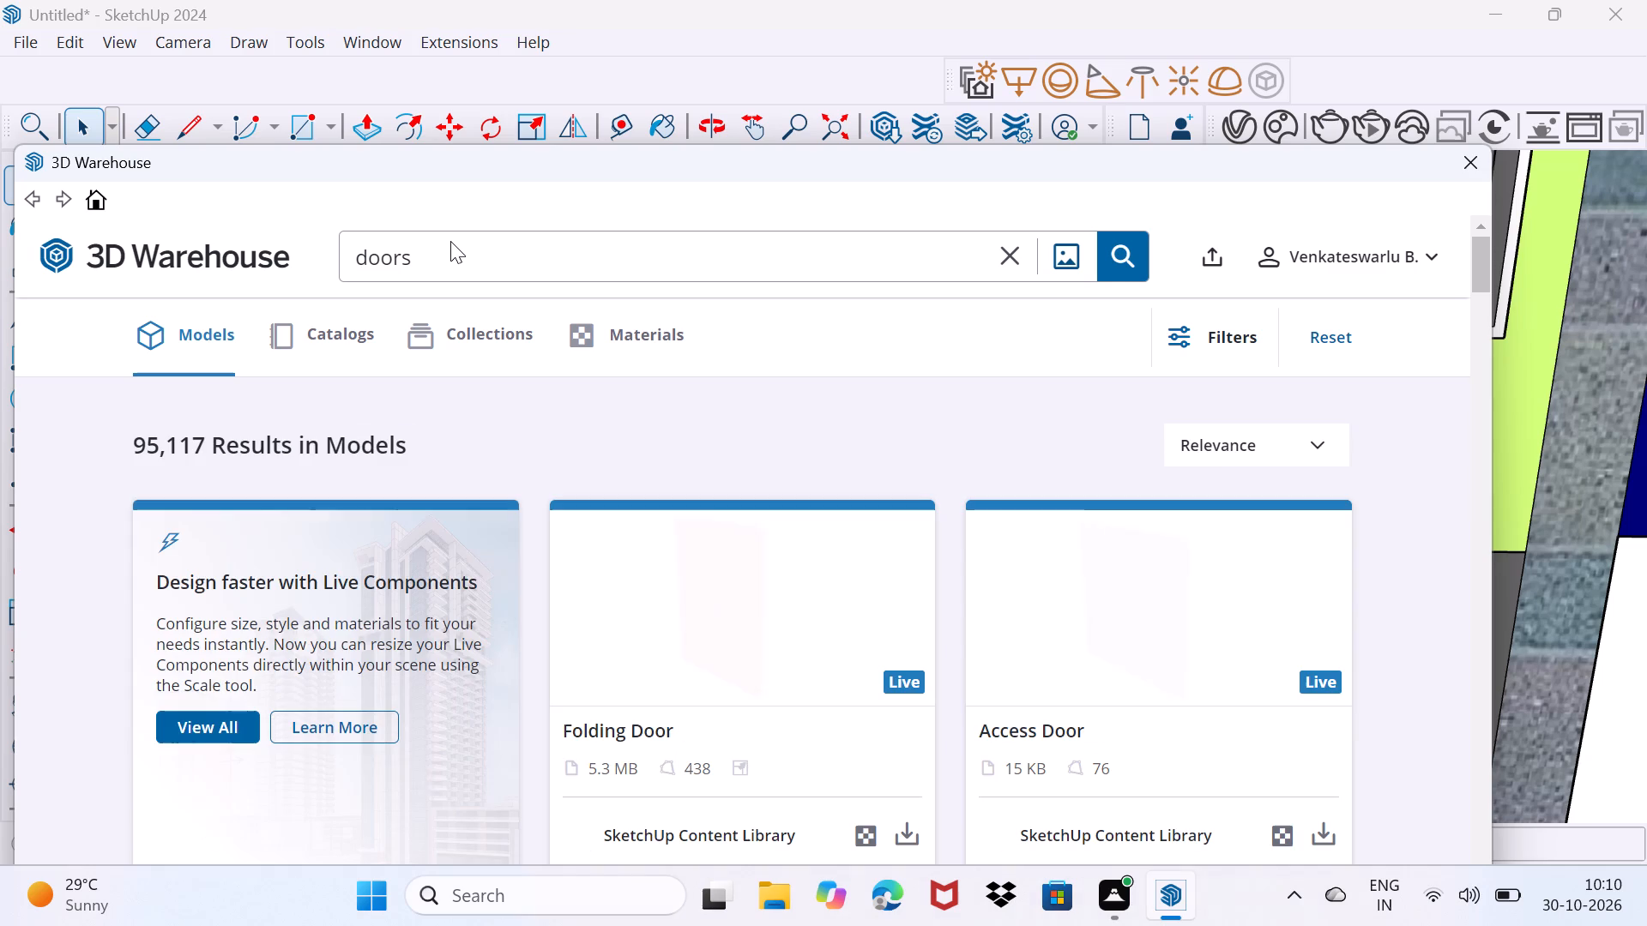
scroll(516, 354, down, 4)
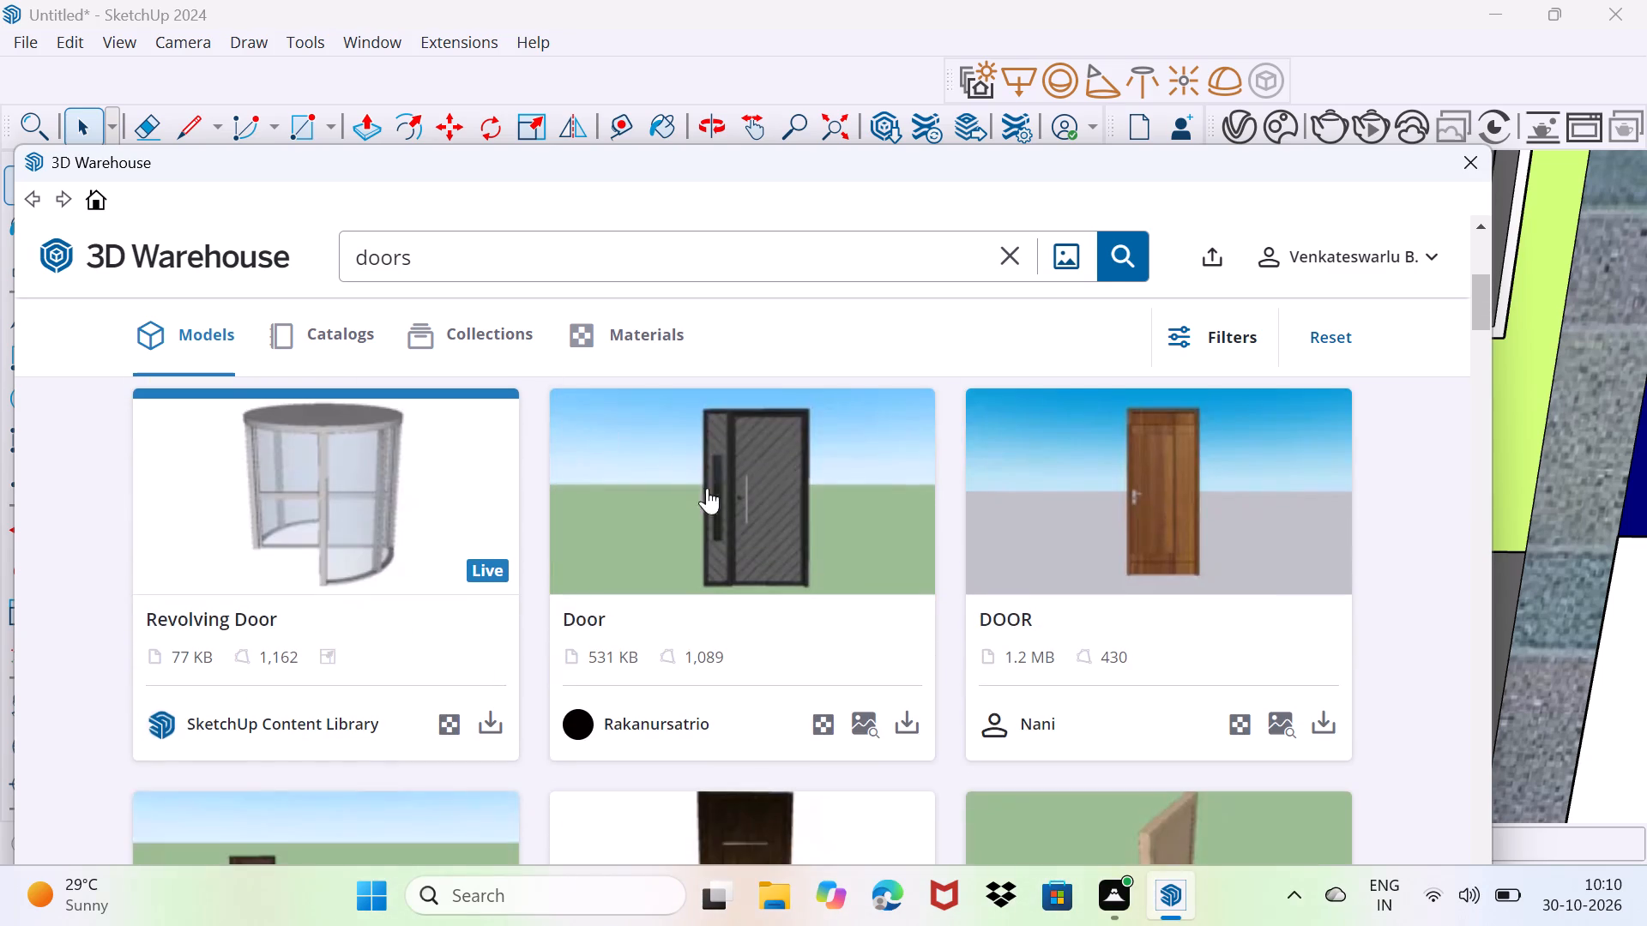
scroll(712, 497, down, 3)
click(676, 274)
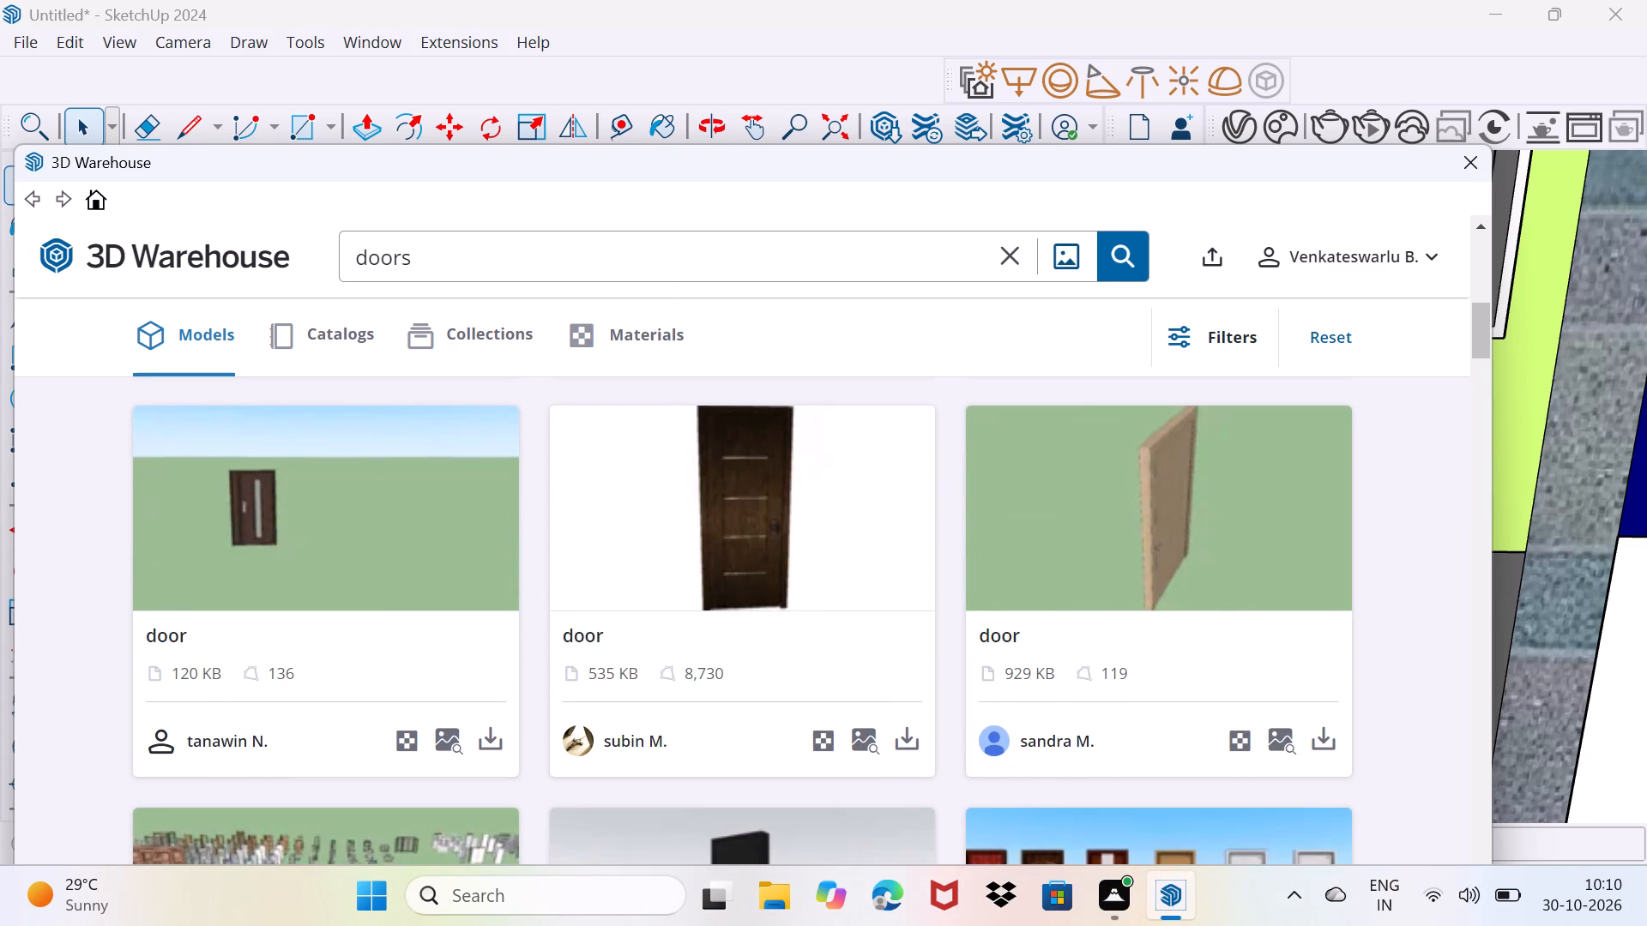
key(BackSpace)
key(BackSpace)
key(BackSpace)
key(BackSpace)
key(BackSpace)
key(BackSpace)
text(window)
key(Return)
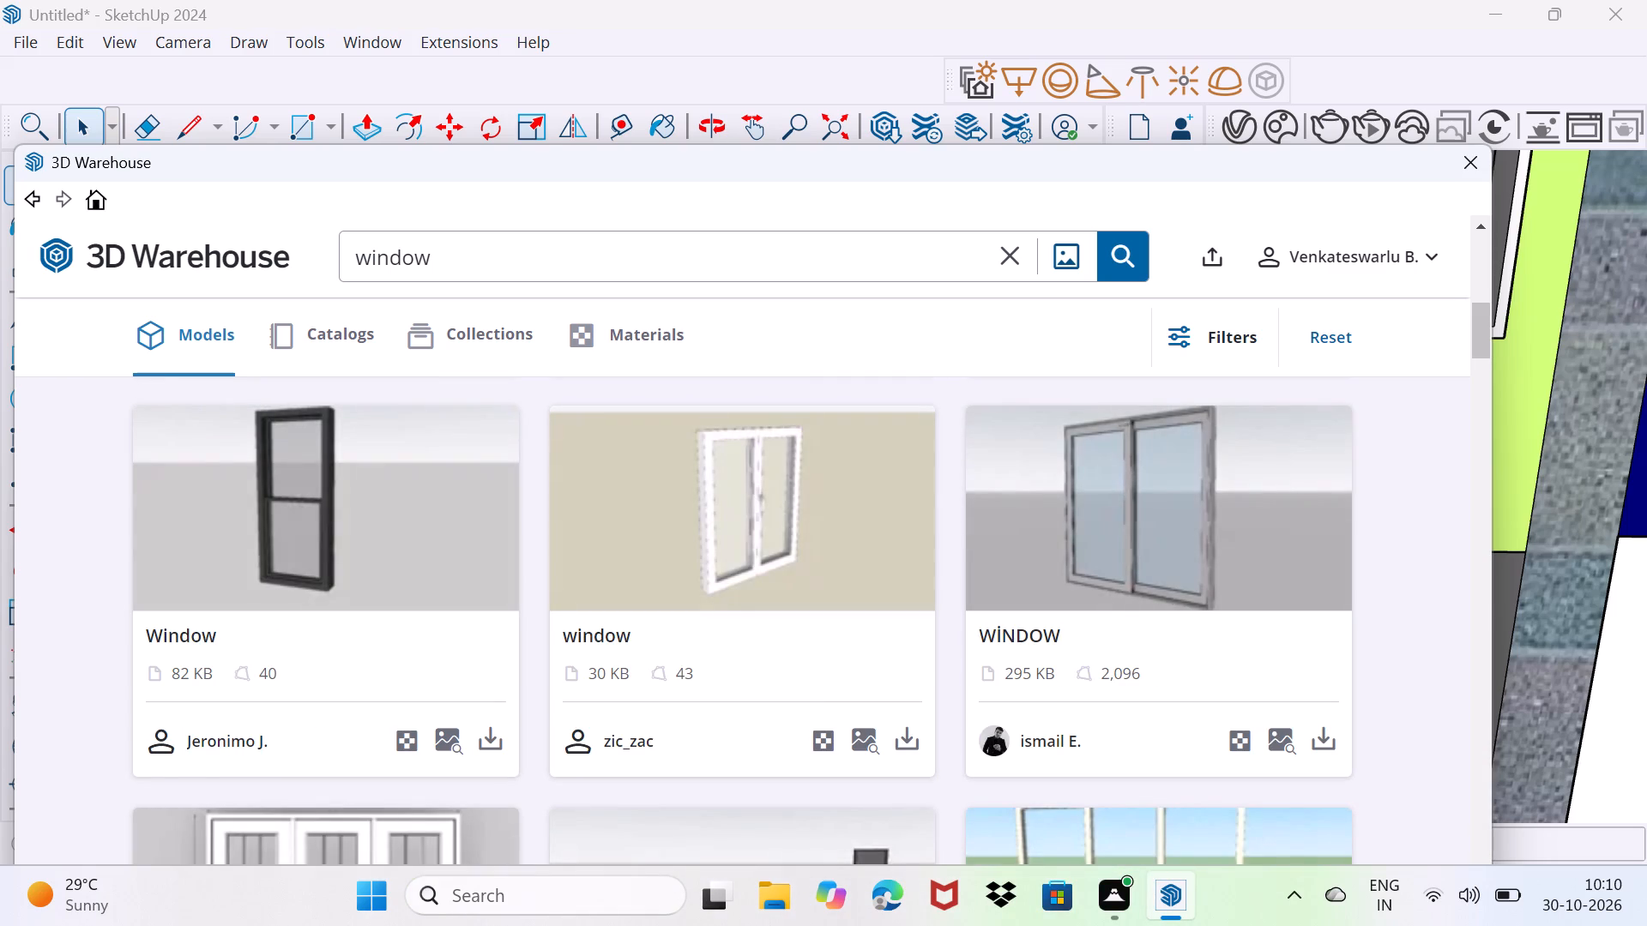
Load the three-panel black-framed Window model from the search results and place it in front of the ground-floor porch.
scroll(638, 410, down, 6)
scroll(624, 577, down, 4)
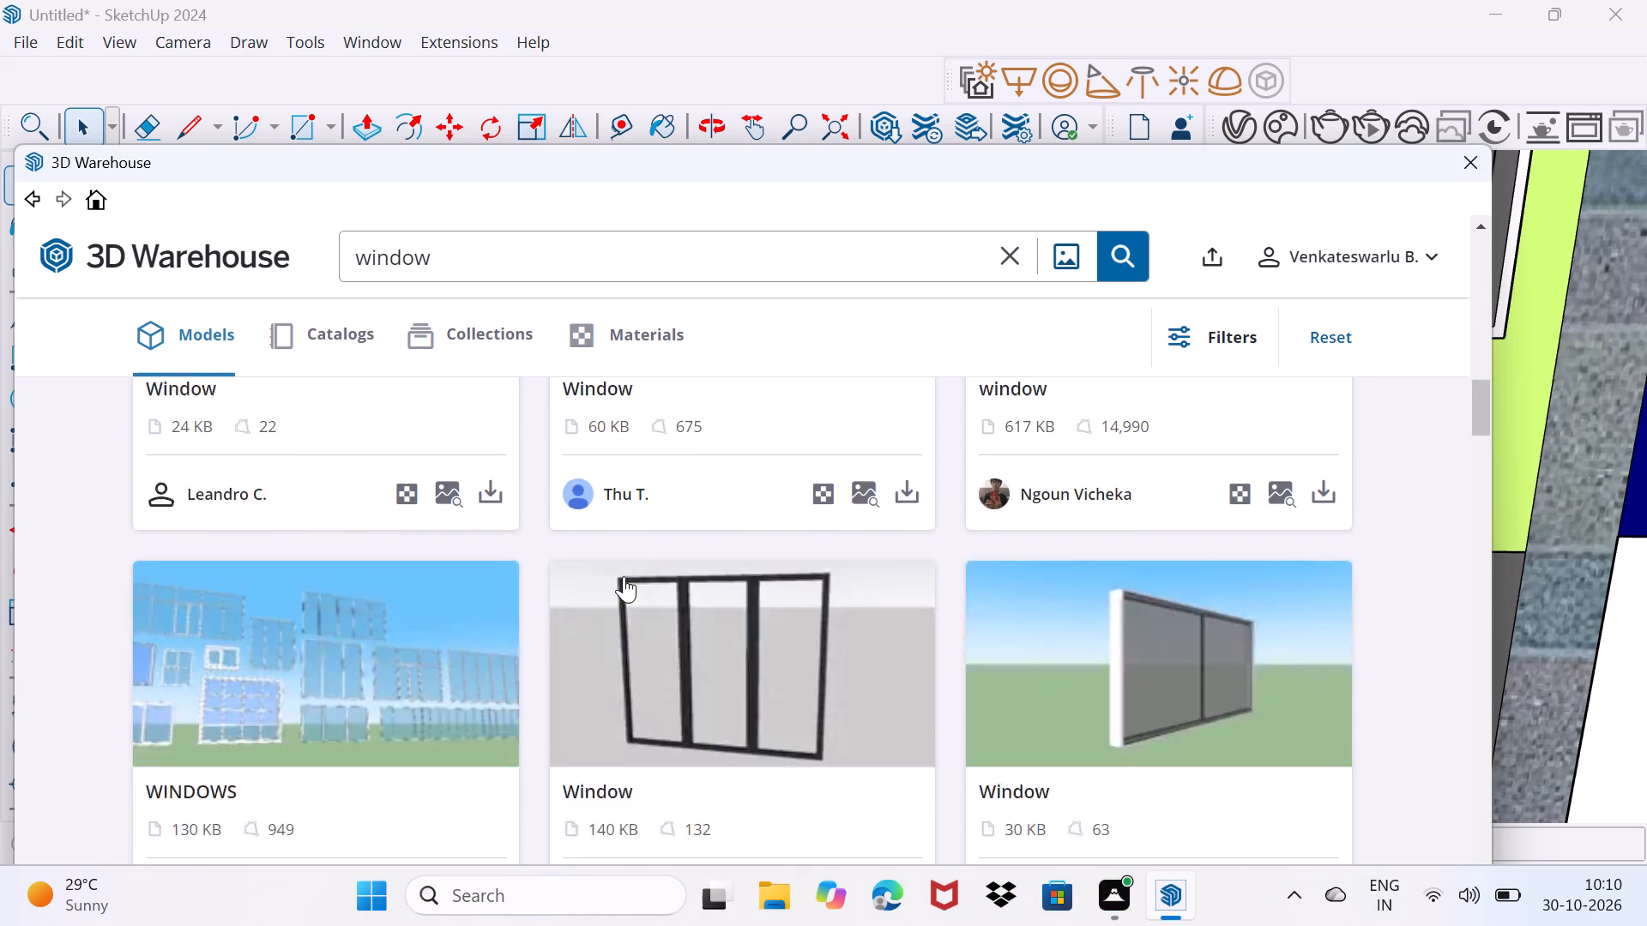
click(913, 672)
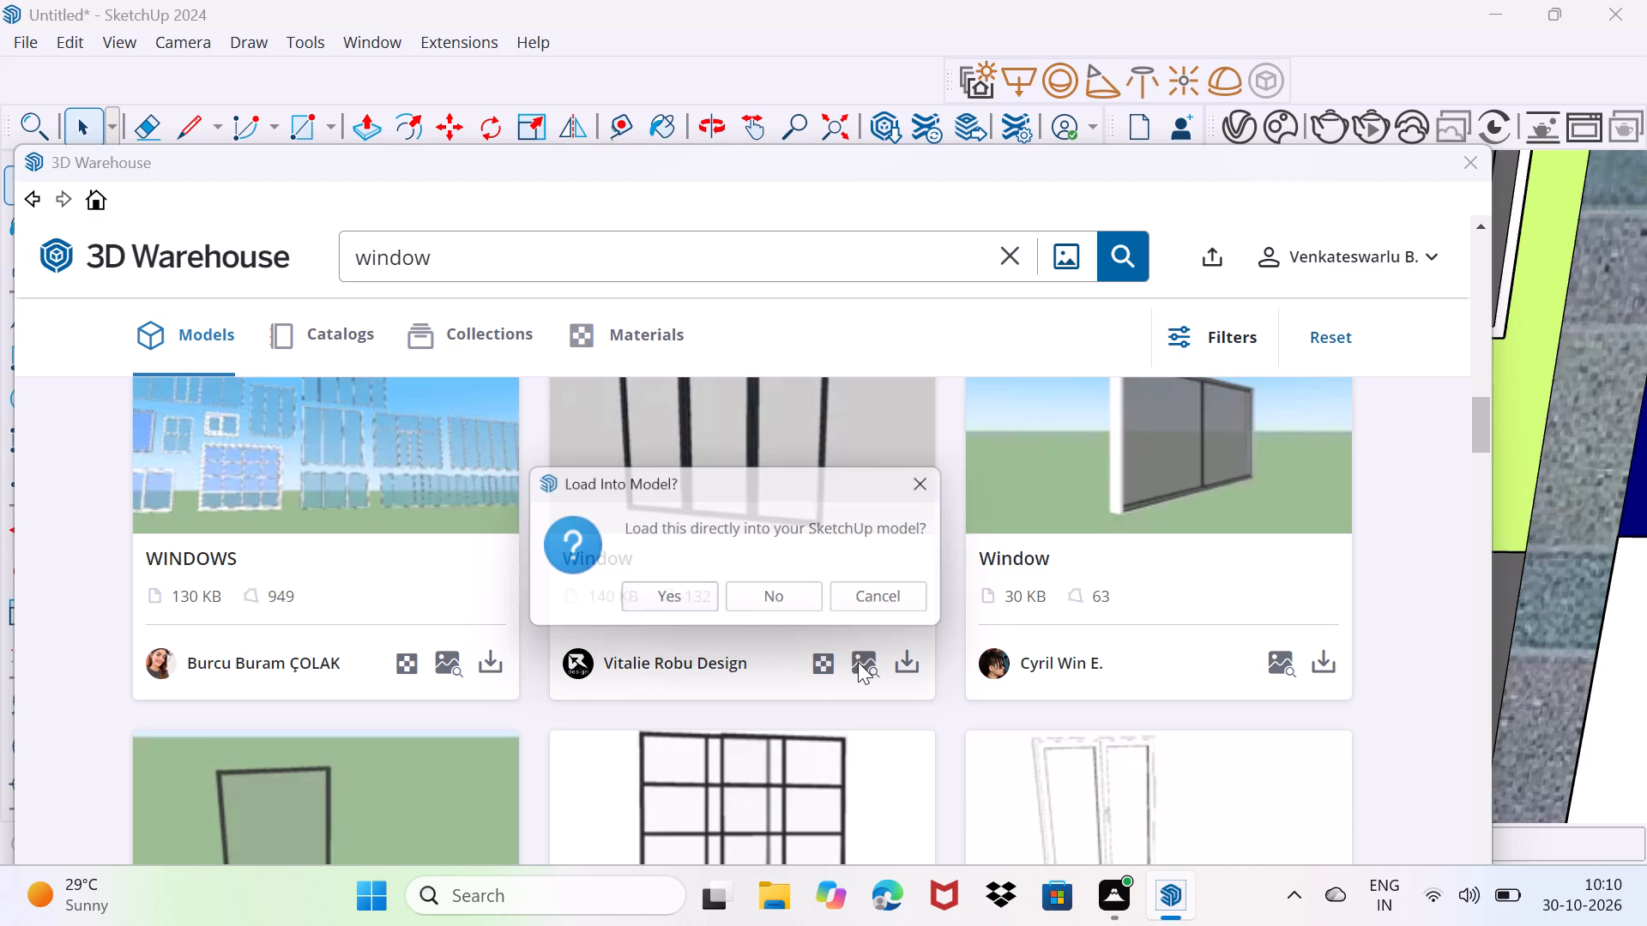
click(681, 589)
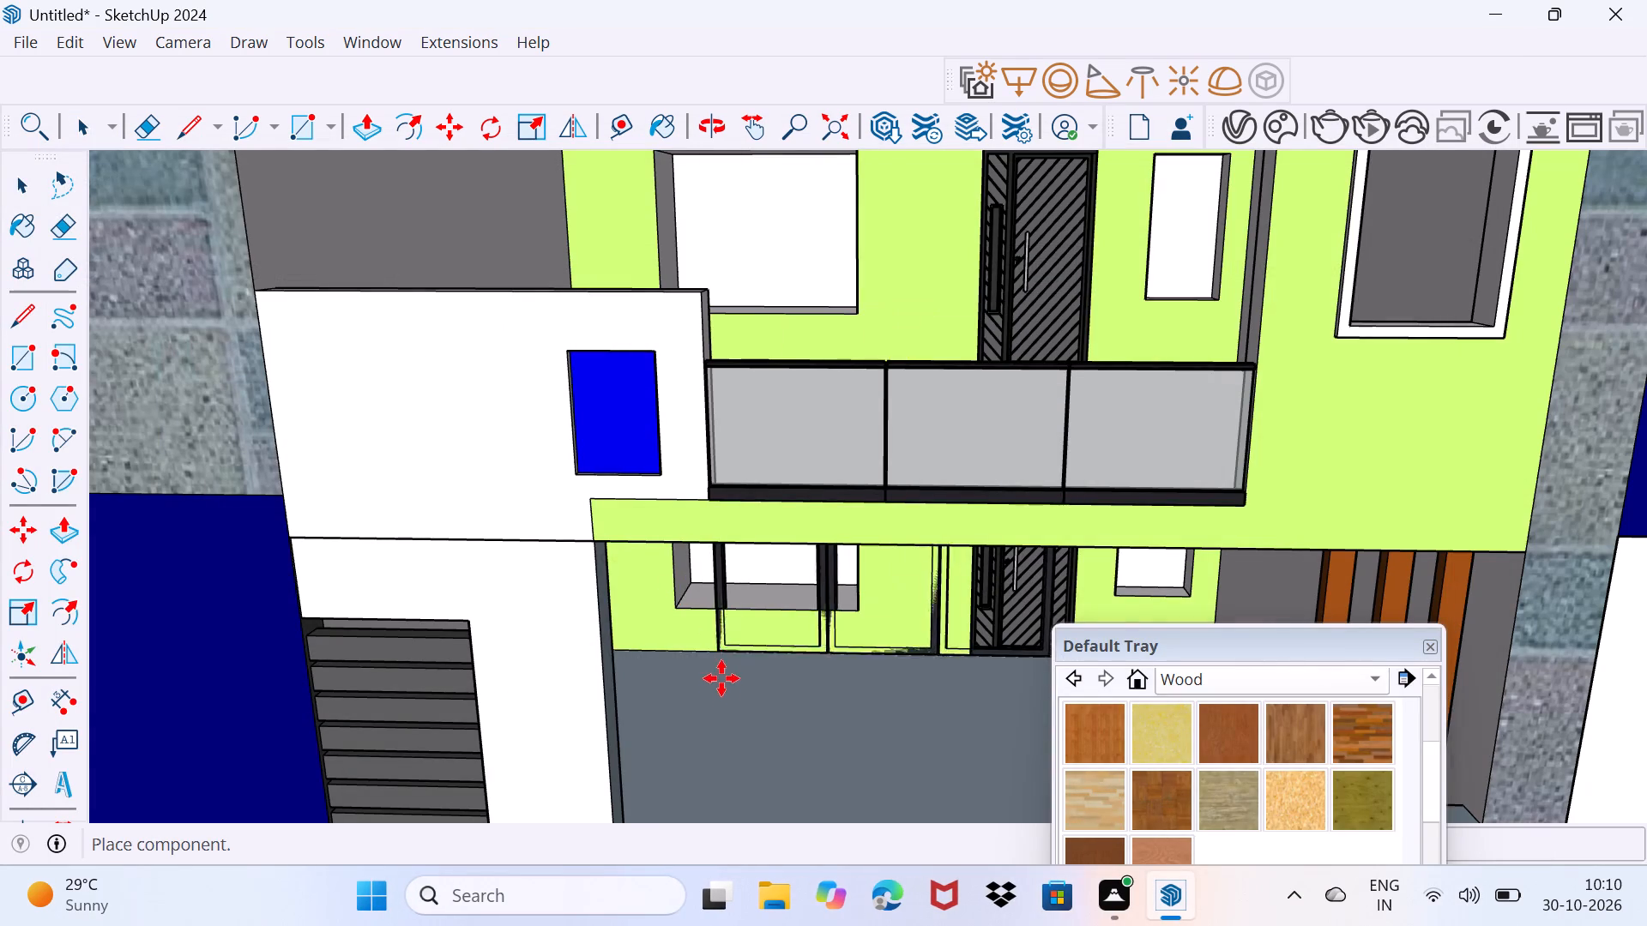
scroll(722, 689, down, 3)
click(734, 716)
Scale the three-panel window down from its upper corner to bring it closer to the ground-floor window opening's size.
middle_drag(751, 743, 758, 736)
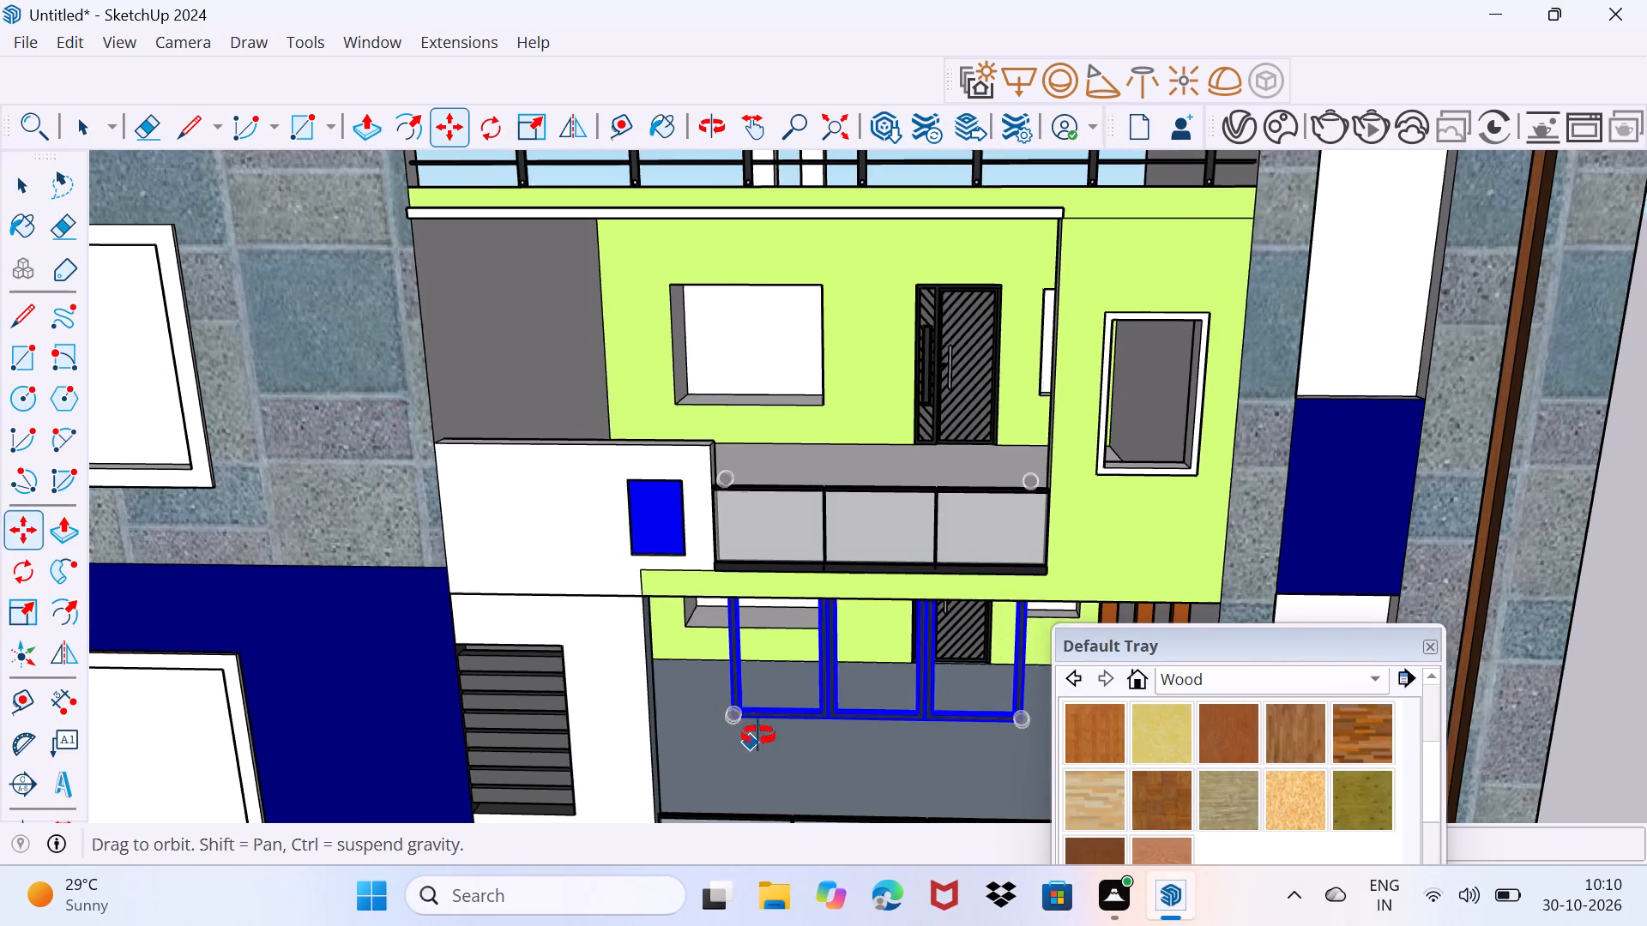
middle_drag(758, 736, 610, 542)
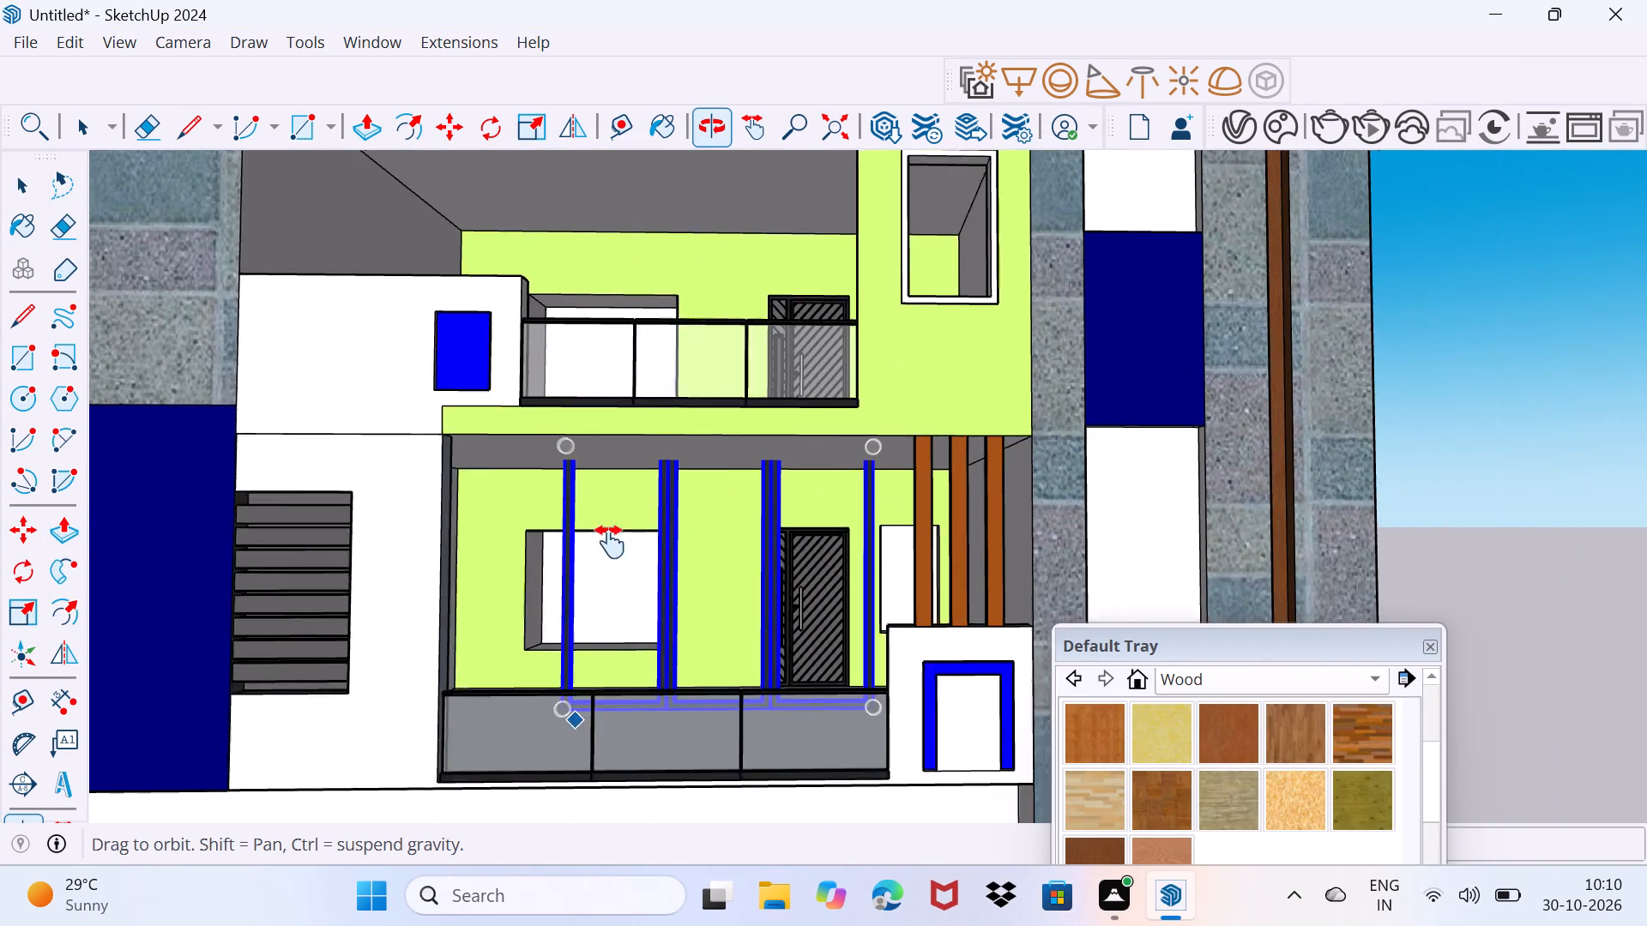
middle_drag(610, 542, 605, 541)
key(s)
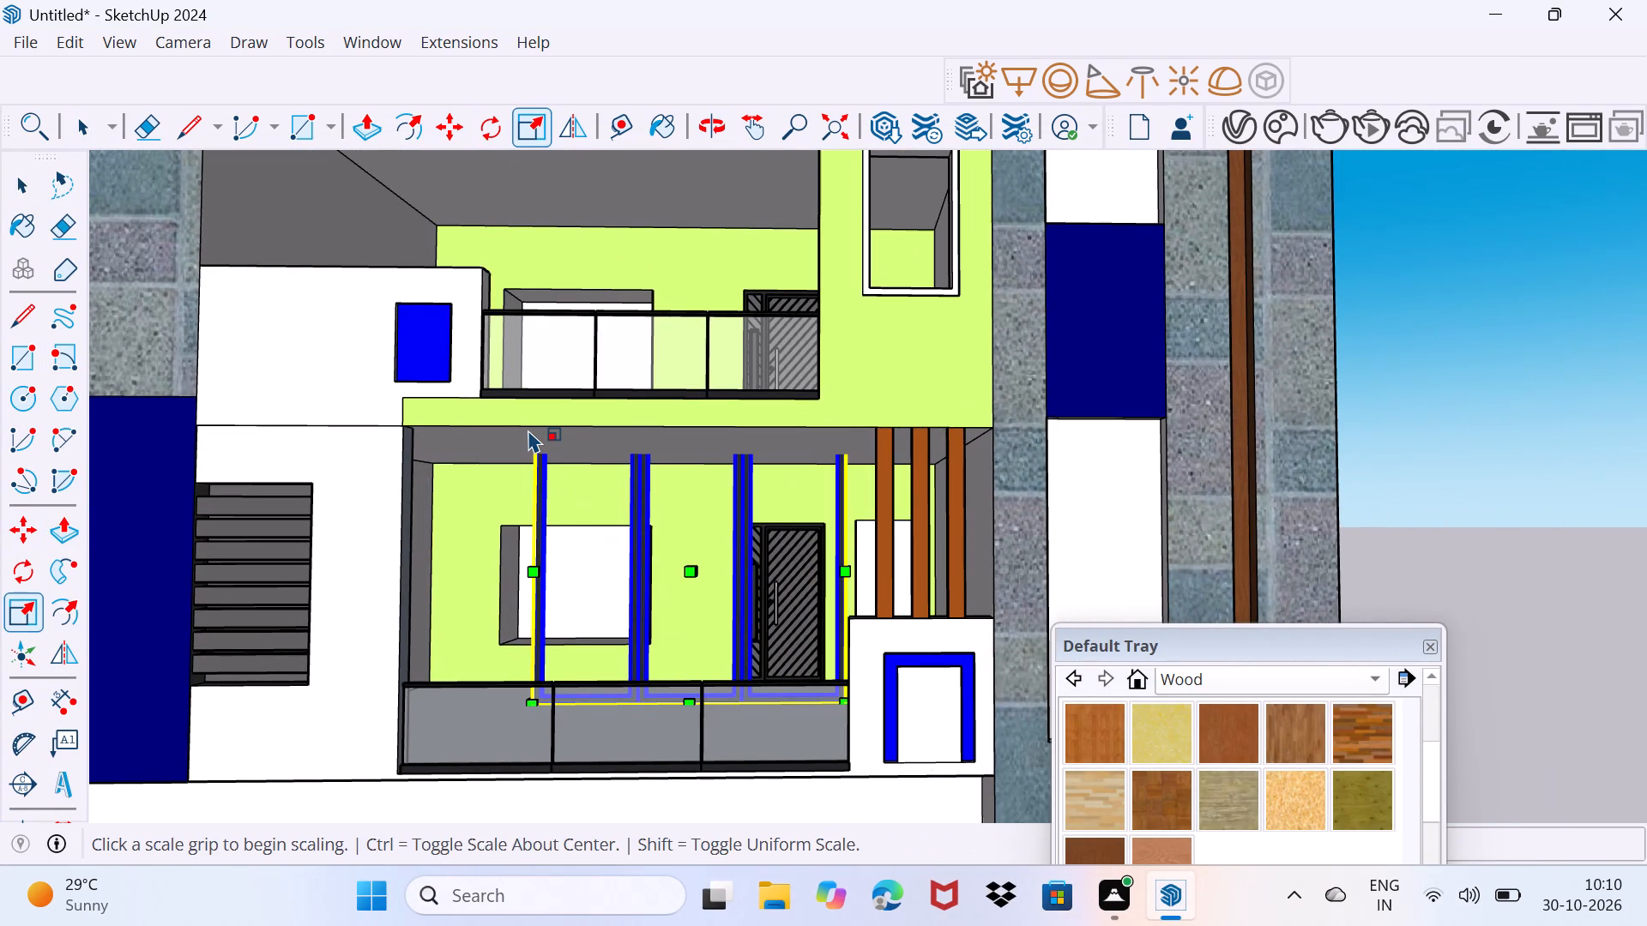
drag(546, 437, 606, 509)
Move the three-panel window by its lower corner towards the porch's green back wall, over the large window opening.
scroll(680, 607, up, 3)
middle_drag(674, 612, 709, 682)
scroll(840, 707, up, 2)
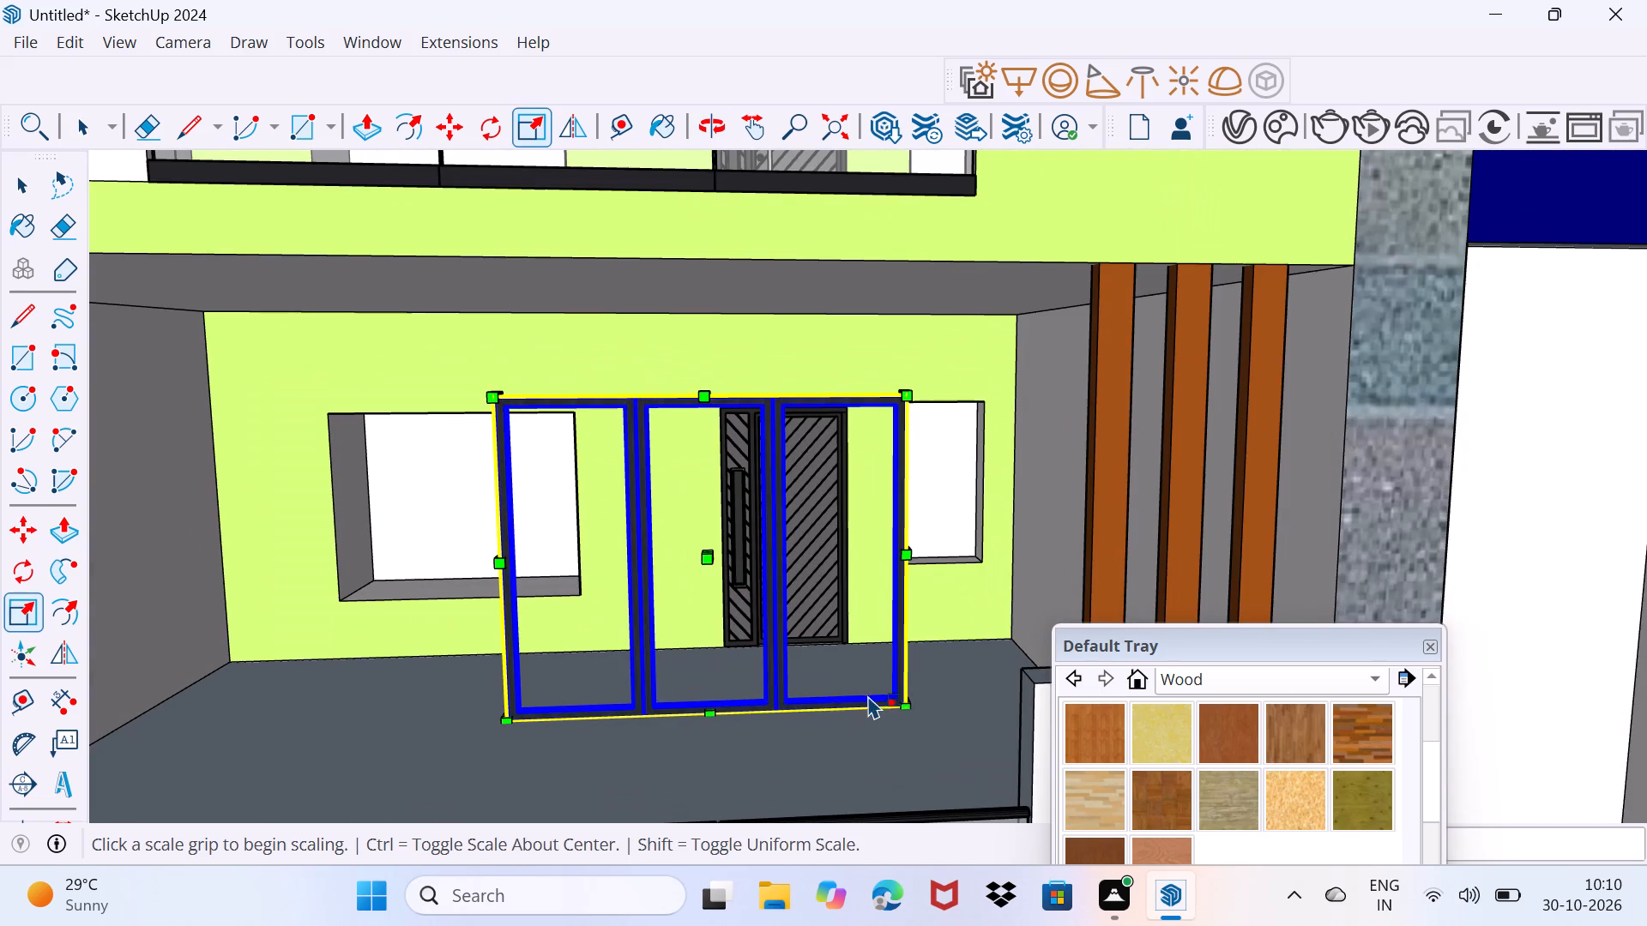
key(m)
click(908, 710)
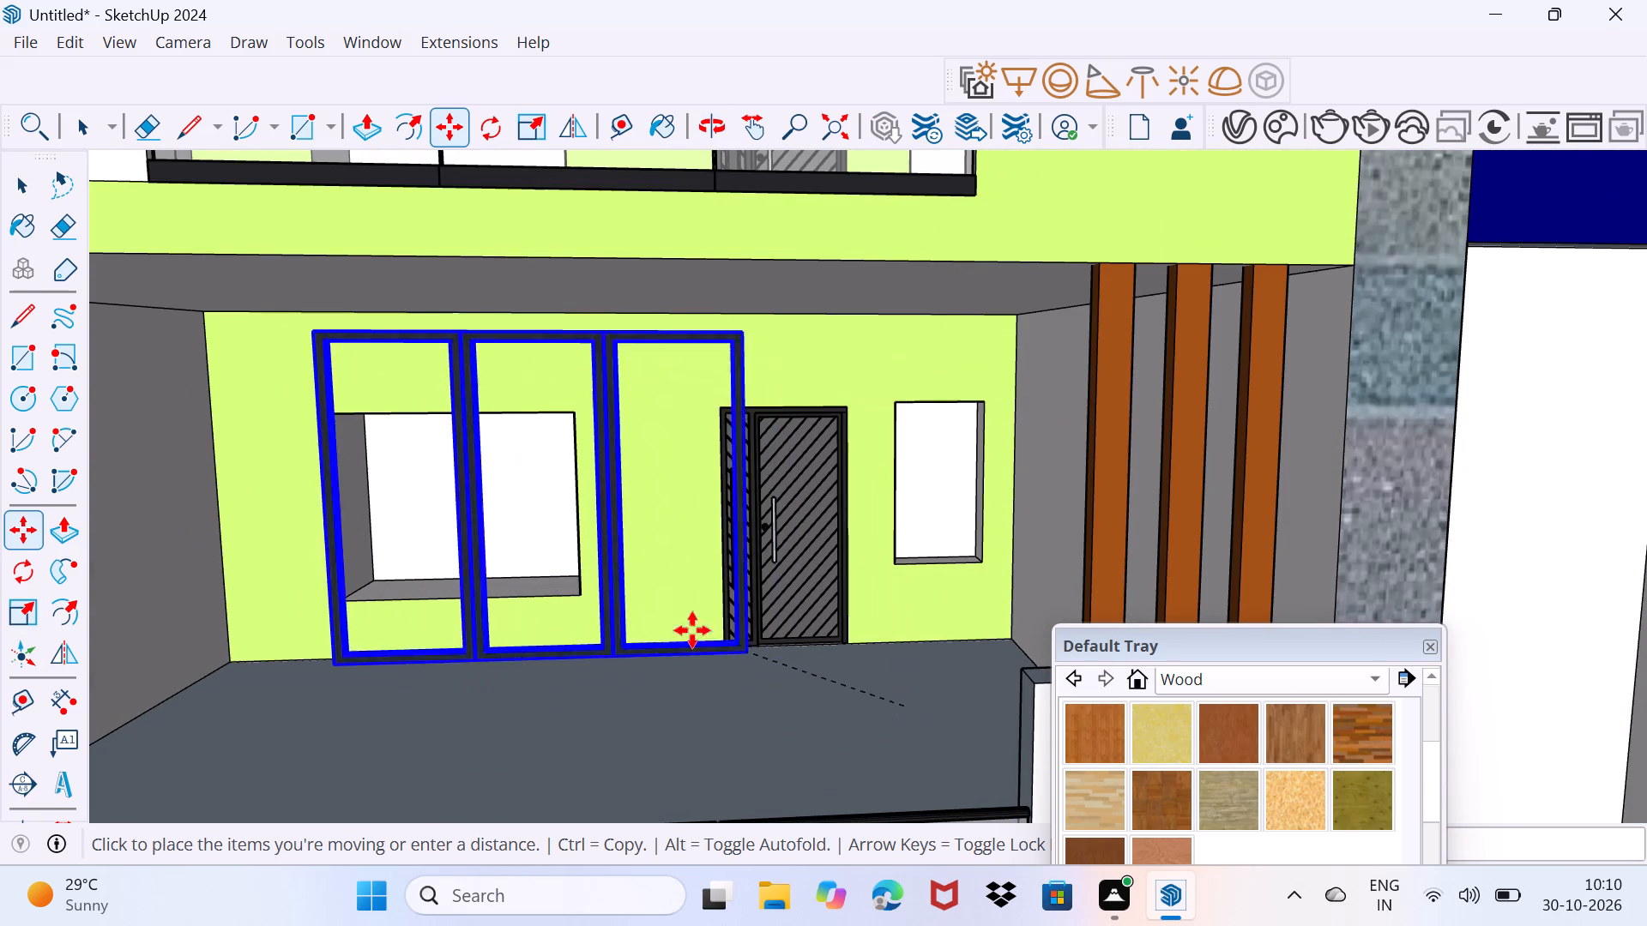
scroll(566, 582, up, 7)
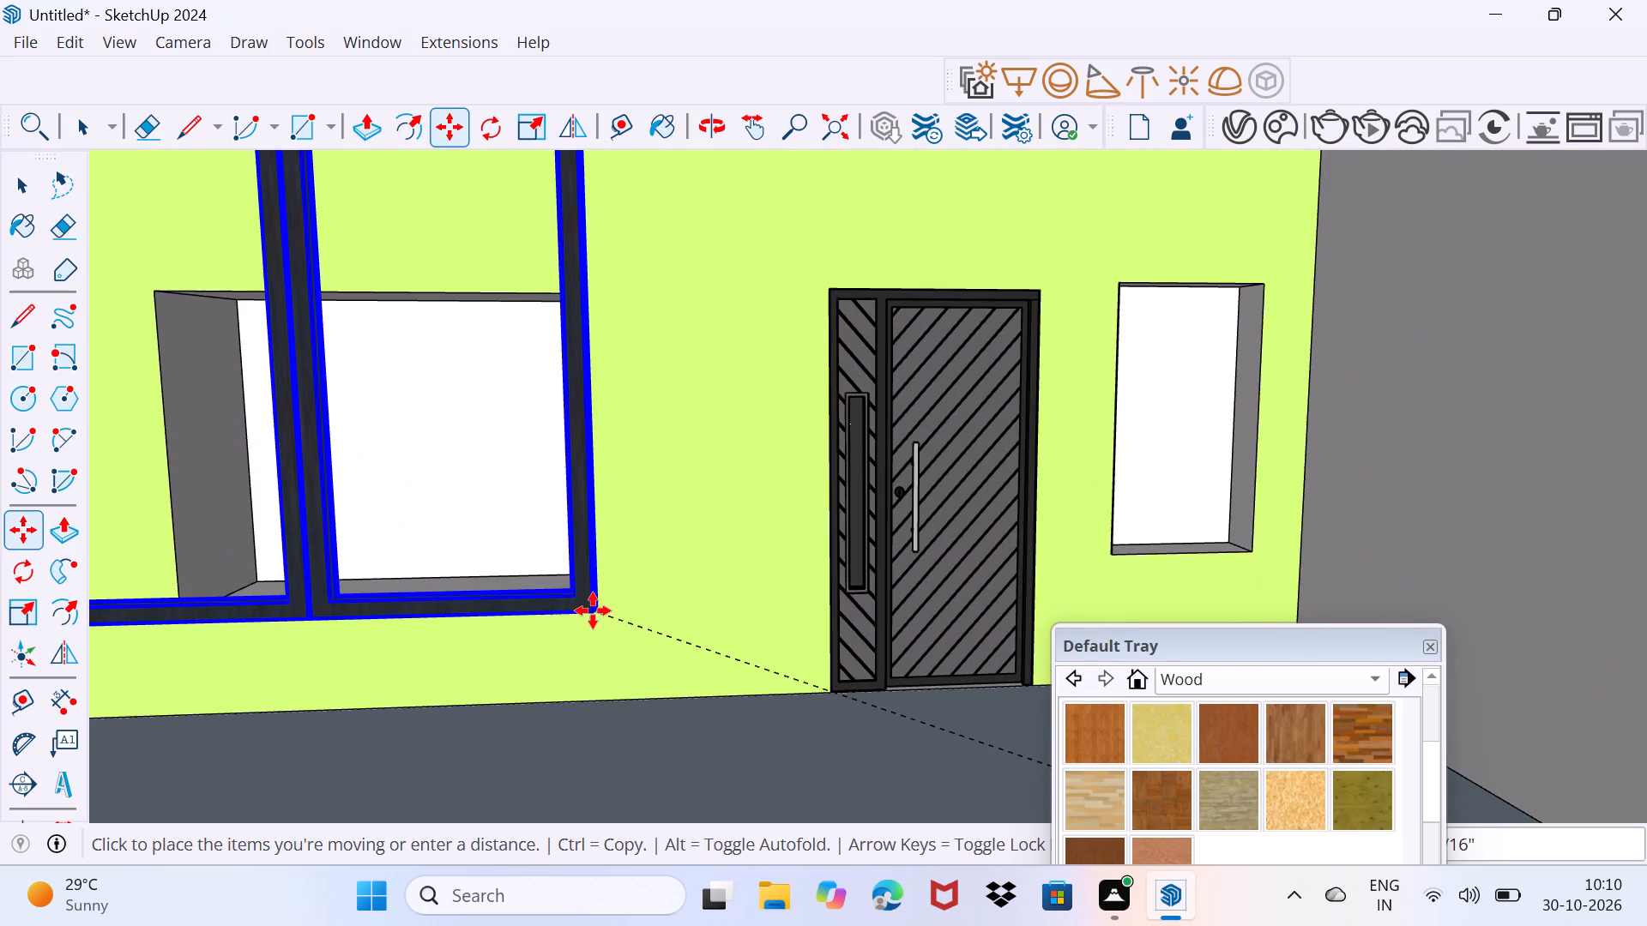
scroll(593, 610, up, 3)
middle_click(594, 606)
click(594, 606)
Move the window's lower corner onto the bottom corner of the large ground-floor window opening nearest the door.
middle_drag(603, 592, 414, 646)
scroll(603, 592, up, 1)
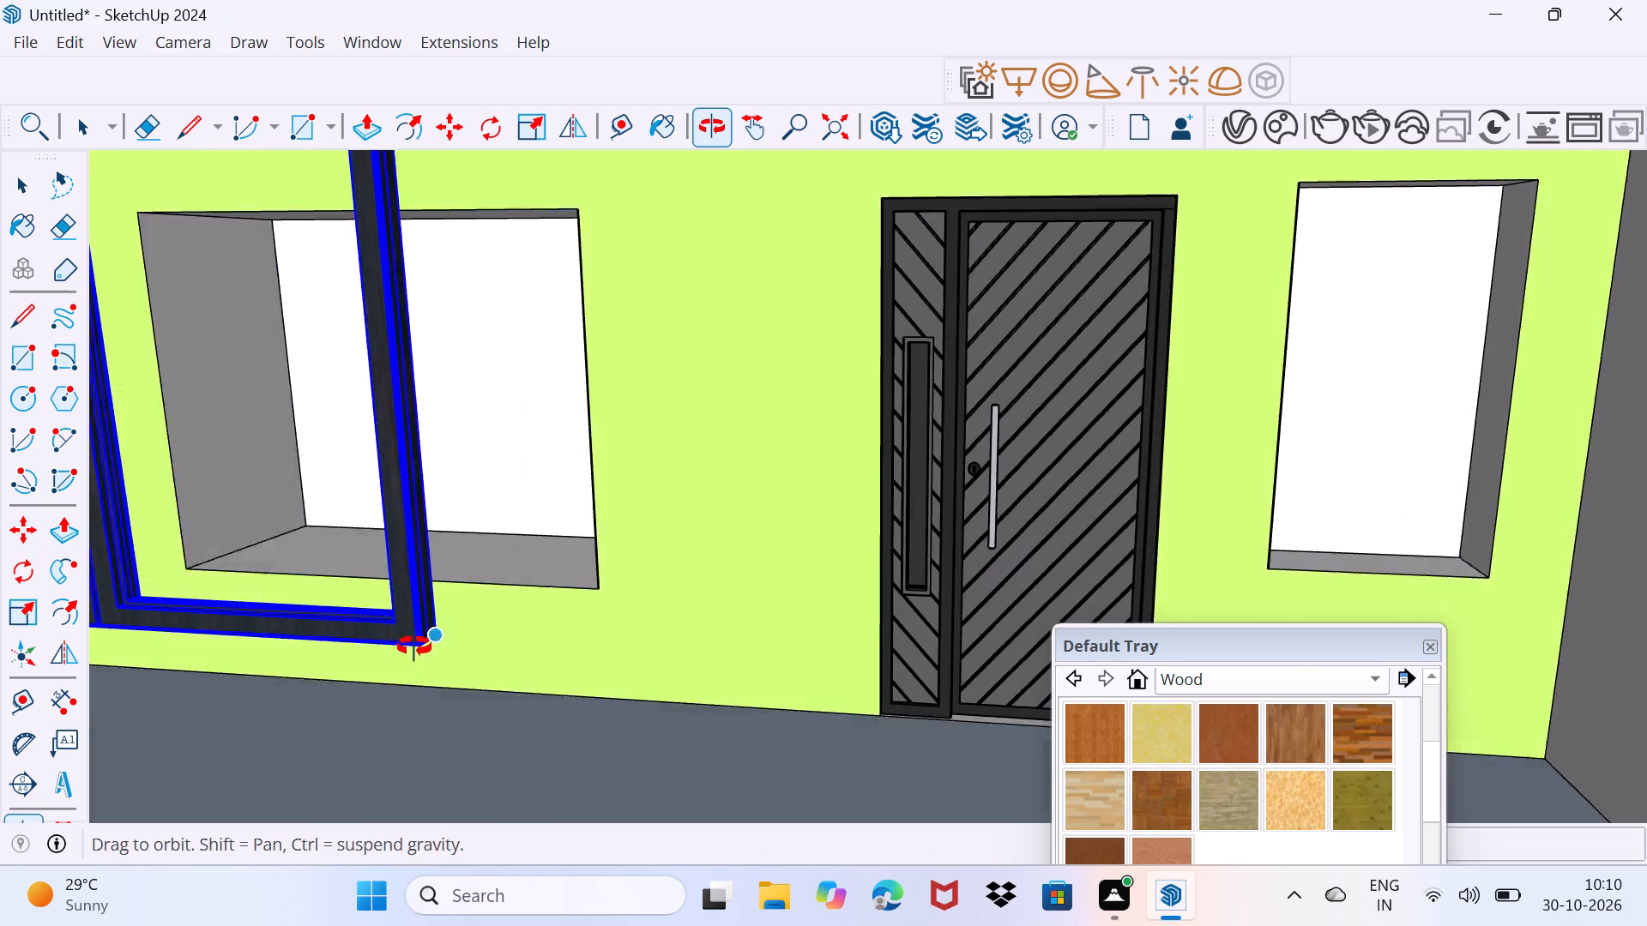
middle_drag(414, 646, 333, 654)
click(335, 617)
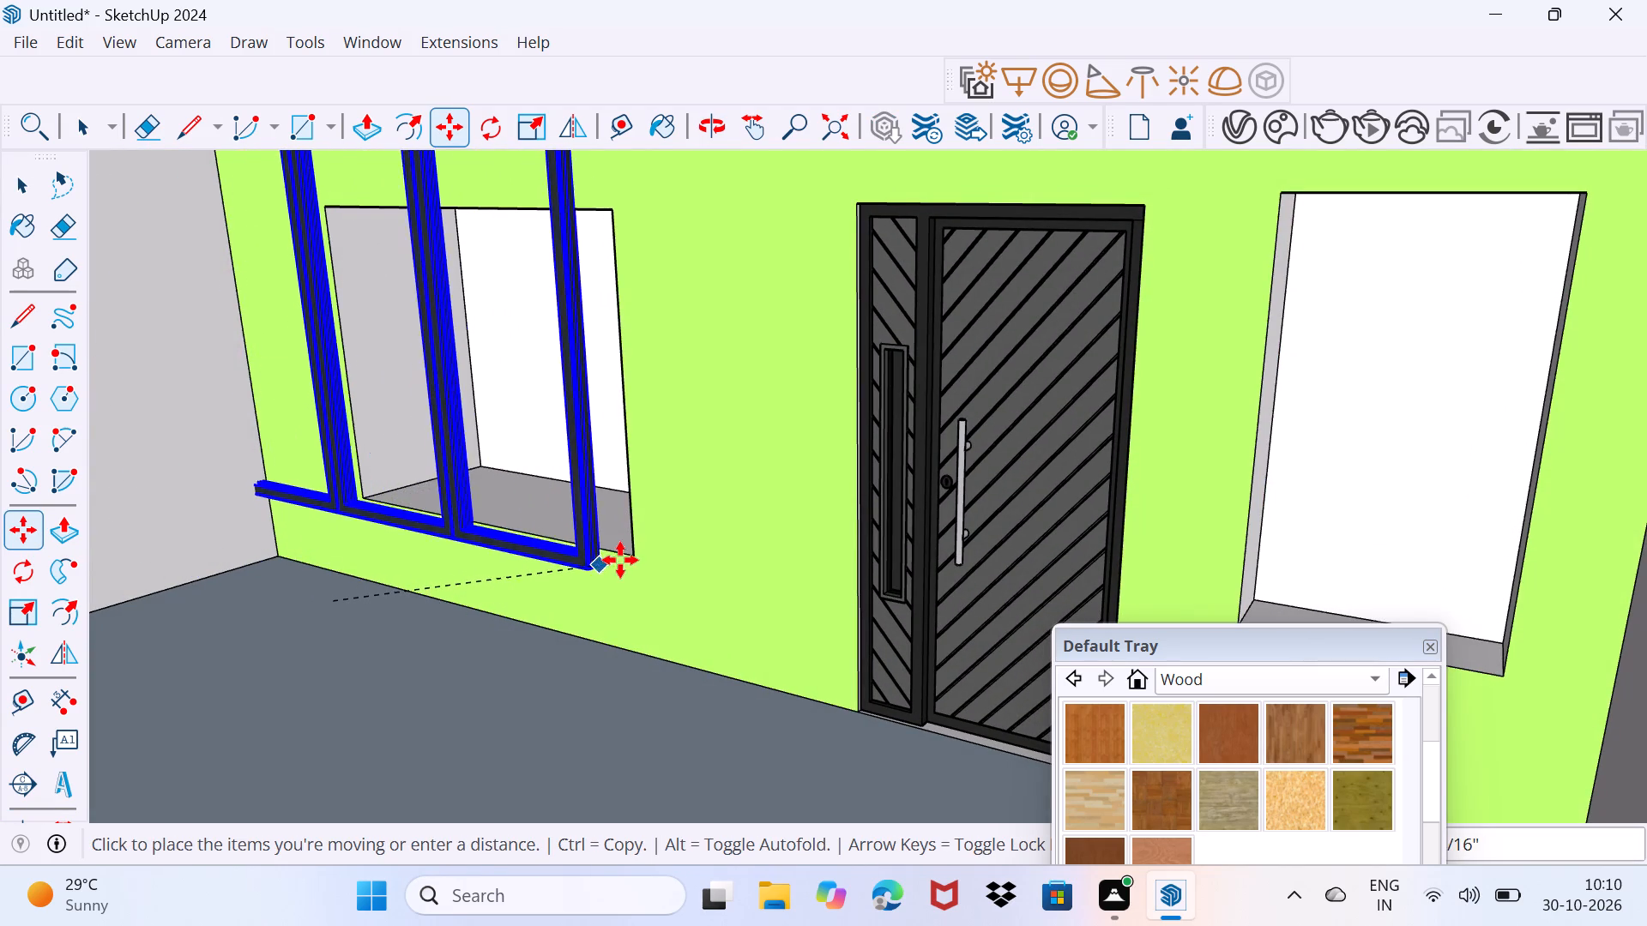
click(636, 555)
middle_drag(638, 555, 541, 581)
scroll(626, 576, up, 1)
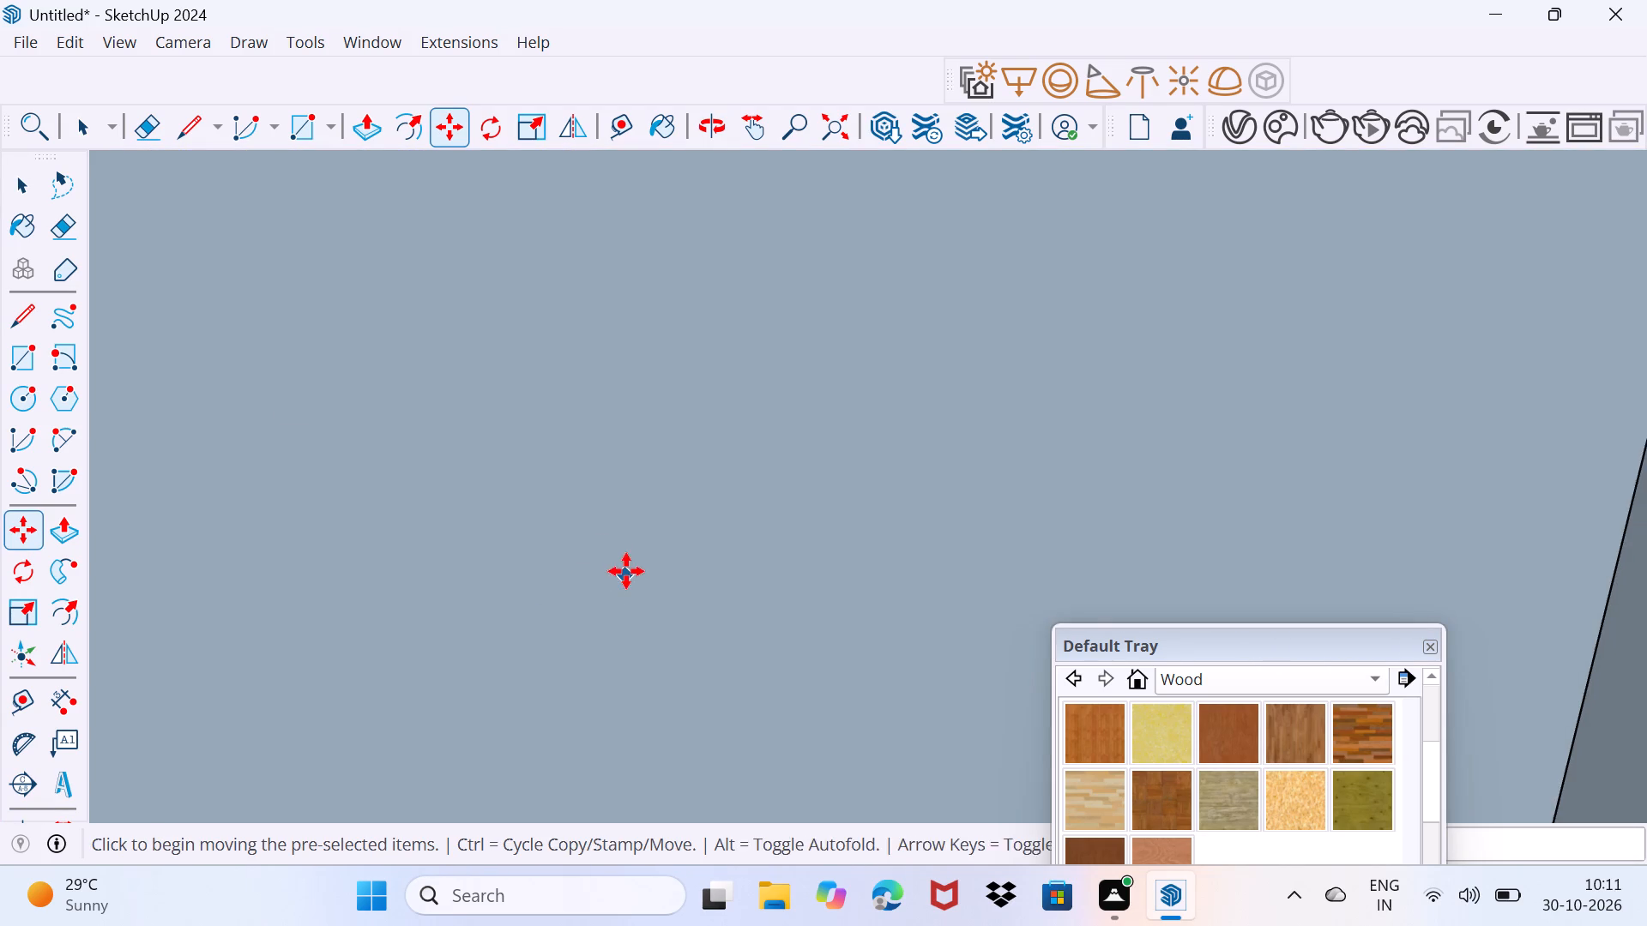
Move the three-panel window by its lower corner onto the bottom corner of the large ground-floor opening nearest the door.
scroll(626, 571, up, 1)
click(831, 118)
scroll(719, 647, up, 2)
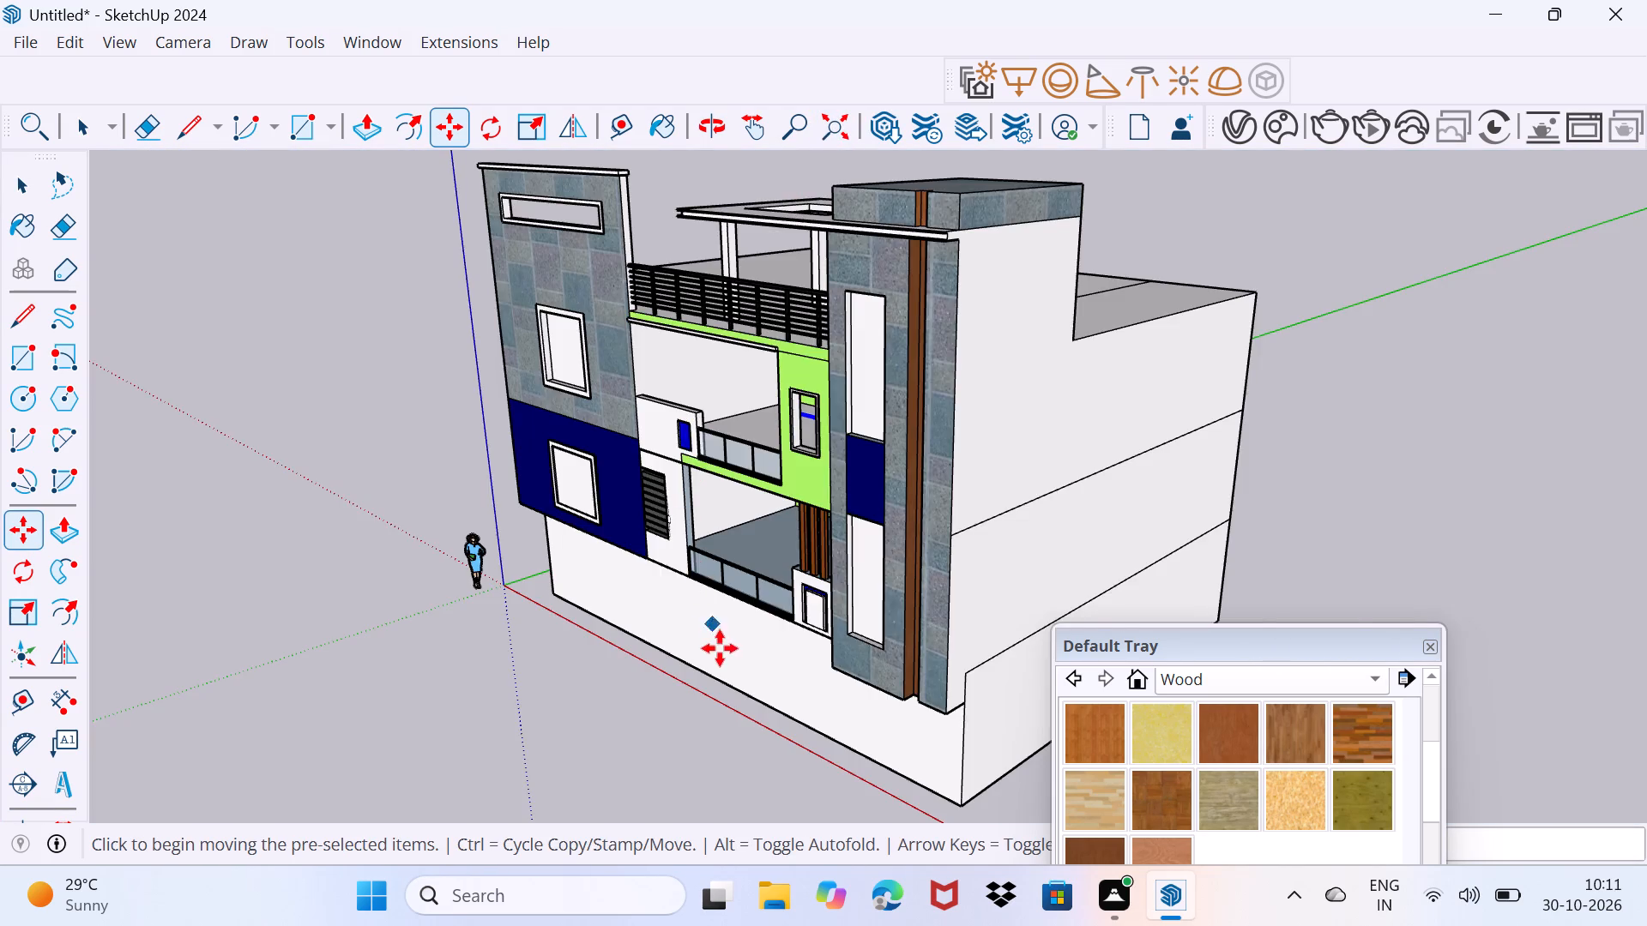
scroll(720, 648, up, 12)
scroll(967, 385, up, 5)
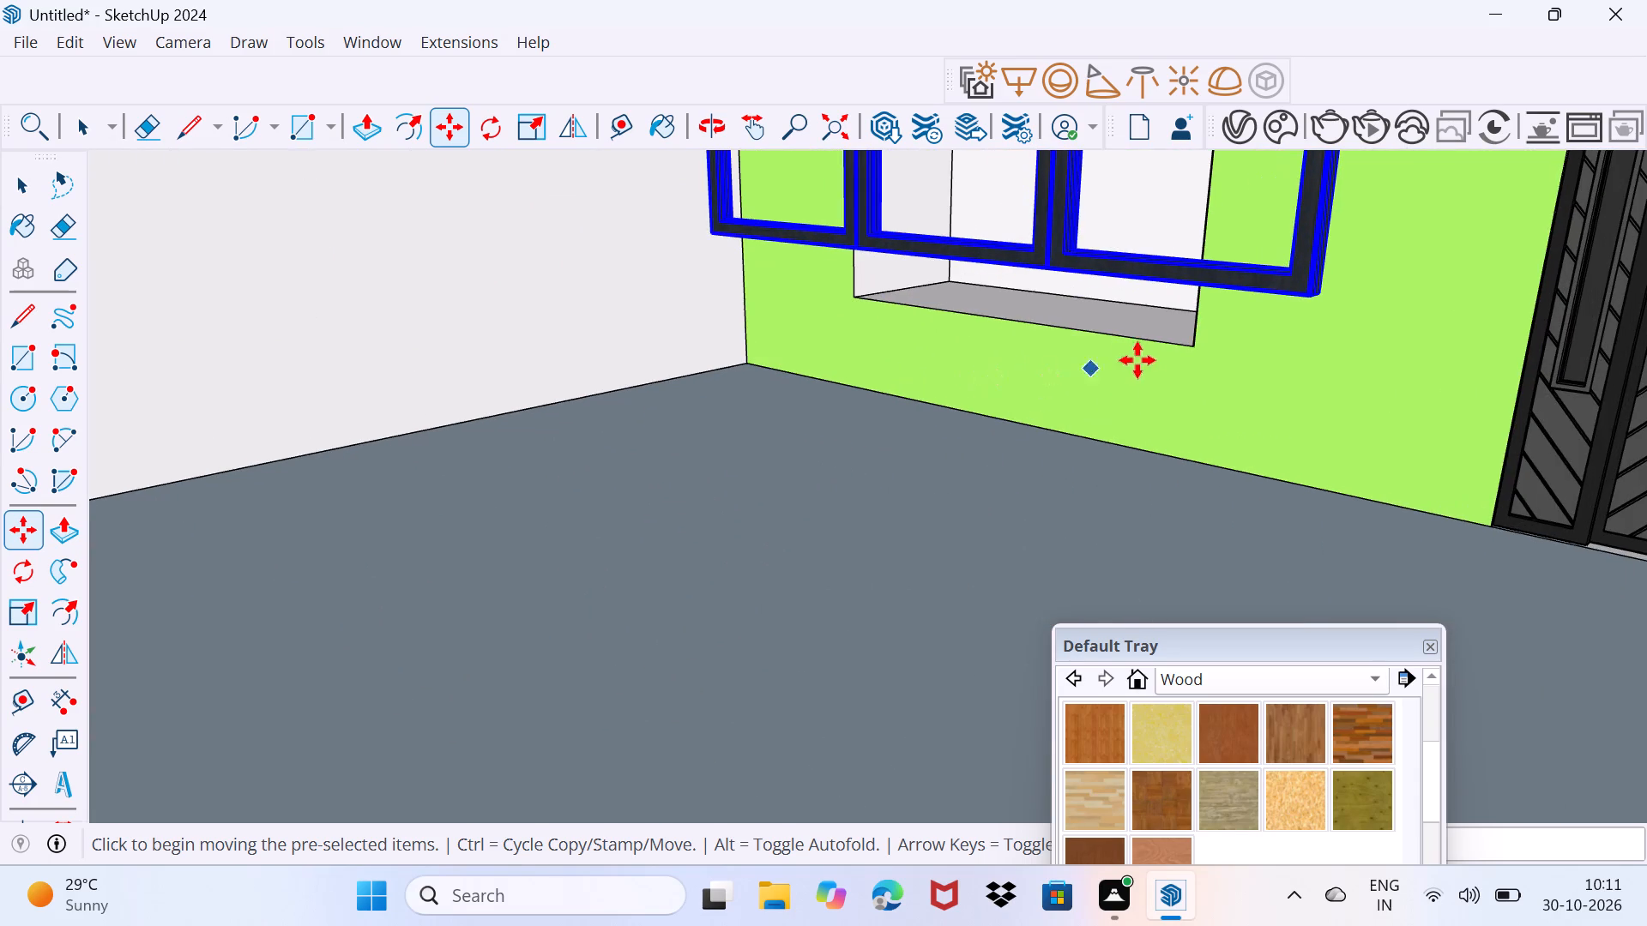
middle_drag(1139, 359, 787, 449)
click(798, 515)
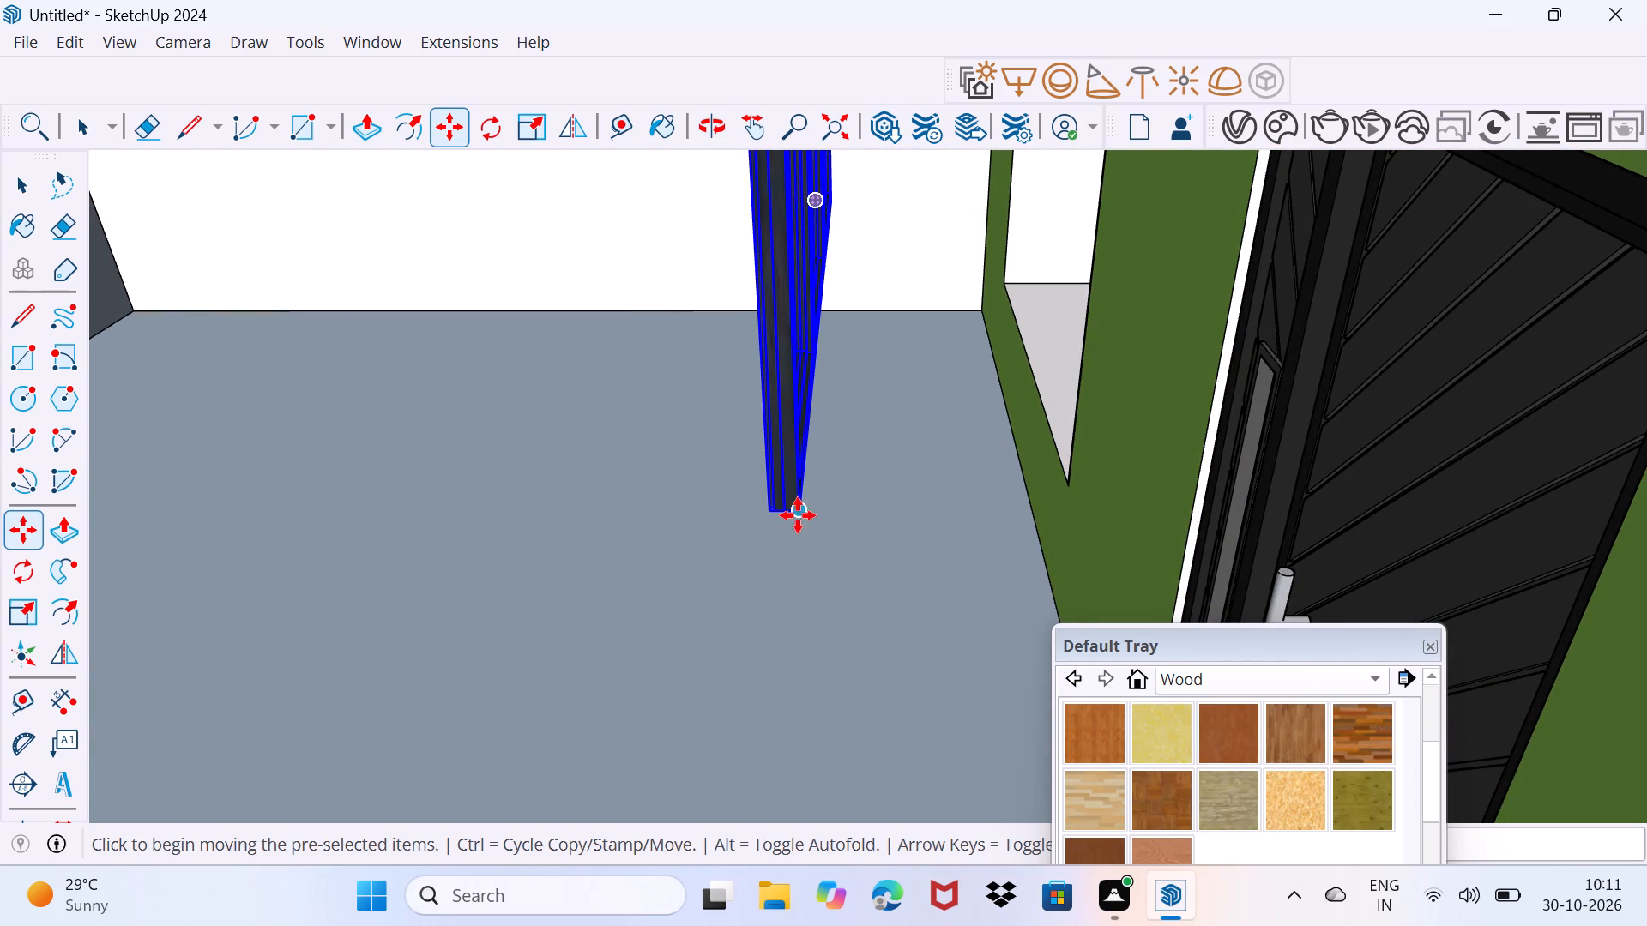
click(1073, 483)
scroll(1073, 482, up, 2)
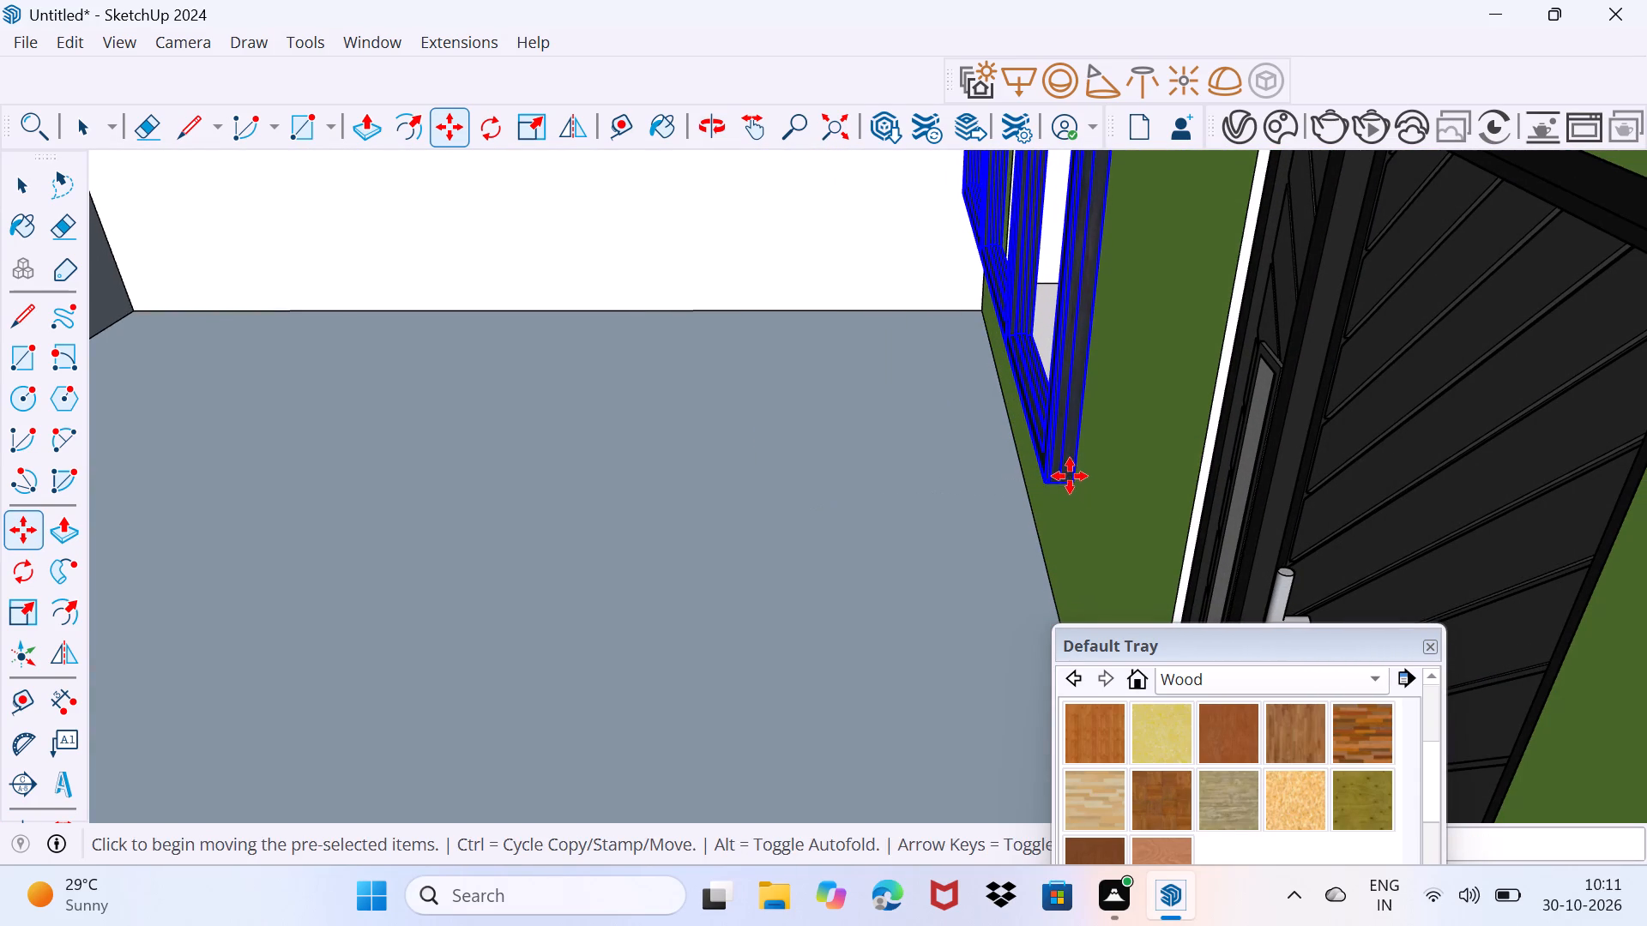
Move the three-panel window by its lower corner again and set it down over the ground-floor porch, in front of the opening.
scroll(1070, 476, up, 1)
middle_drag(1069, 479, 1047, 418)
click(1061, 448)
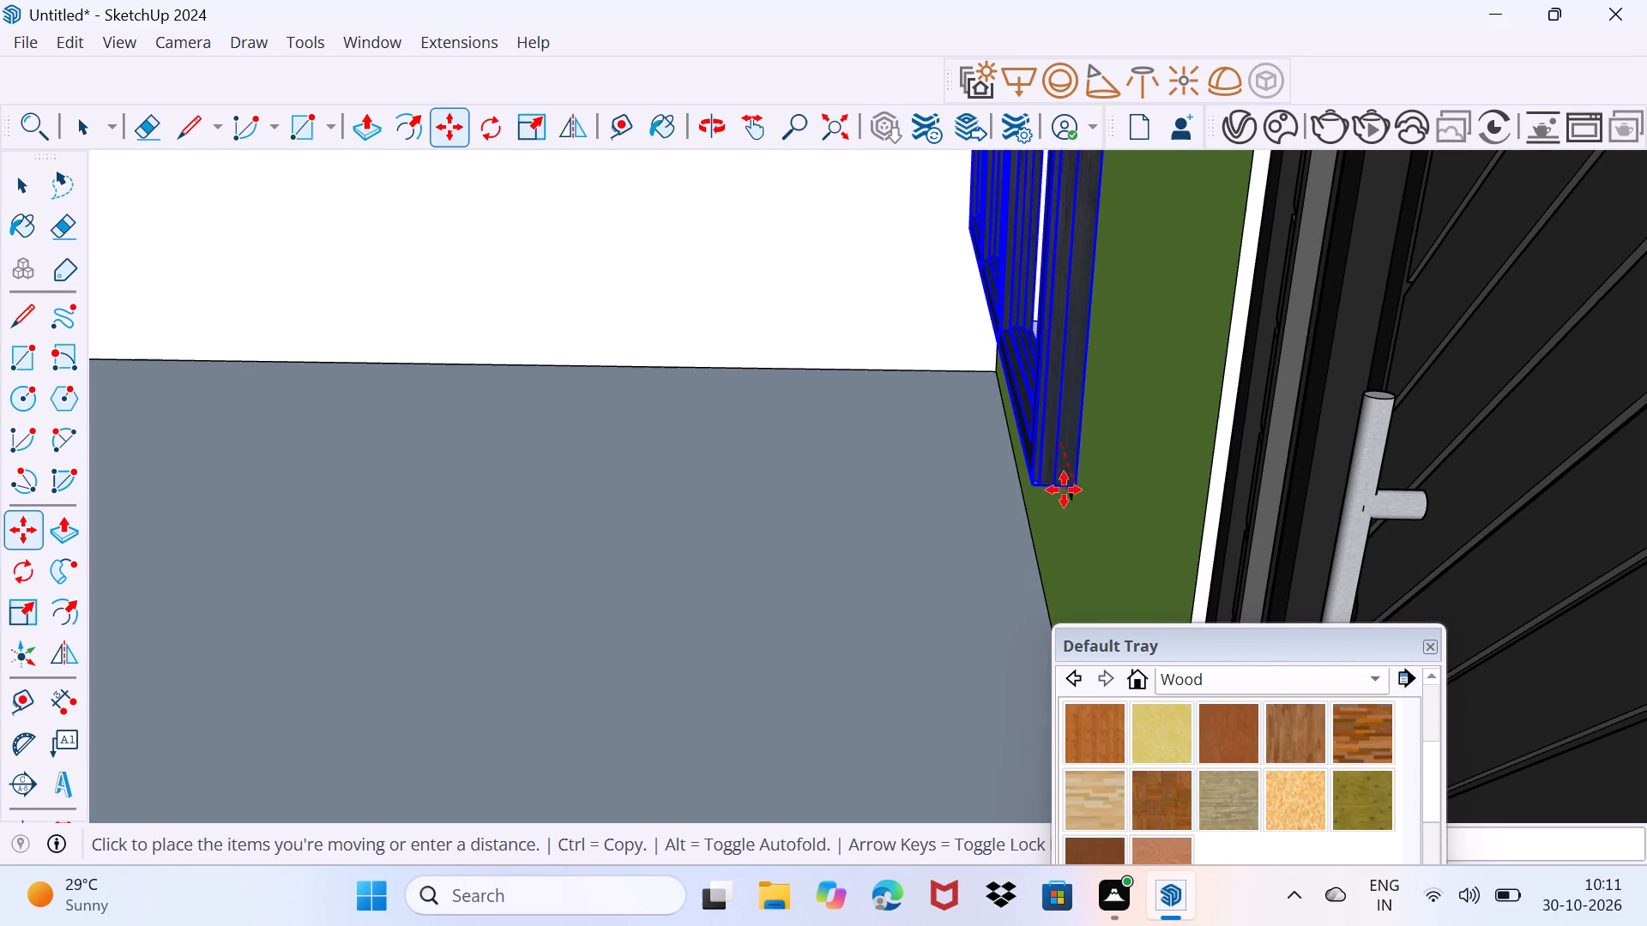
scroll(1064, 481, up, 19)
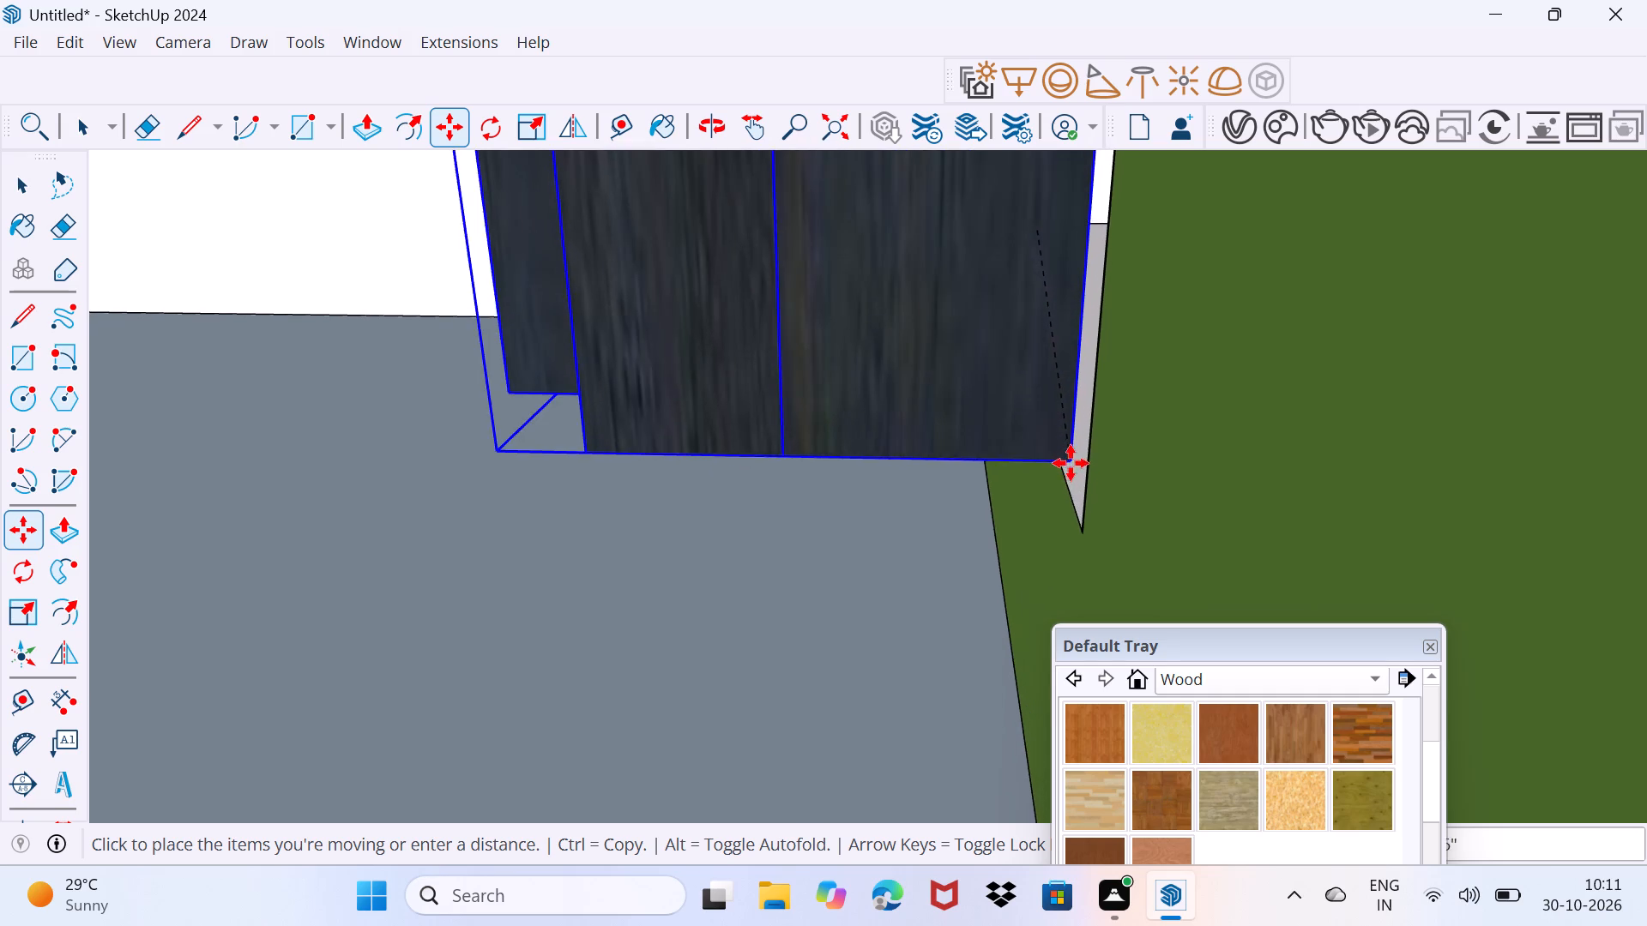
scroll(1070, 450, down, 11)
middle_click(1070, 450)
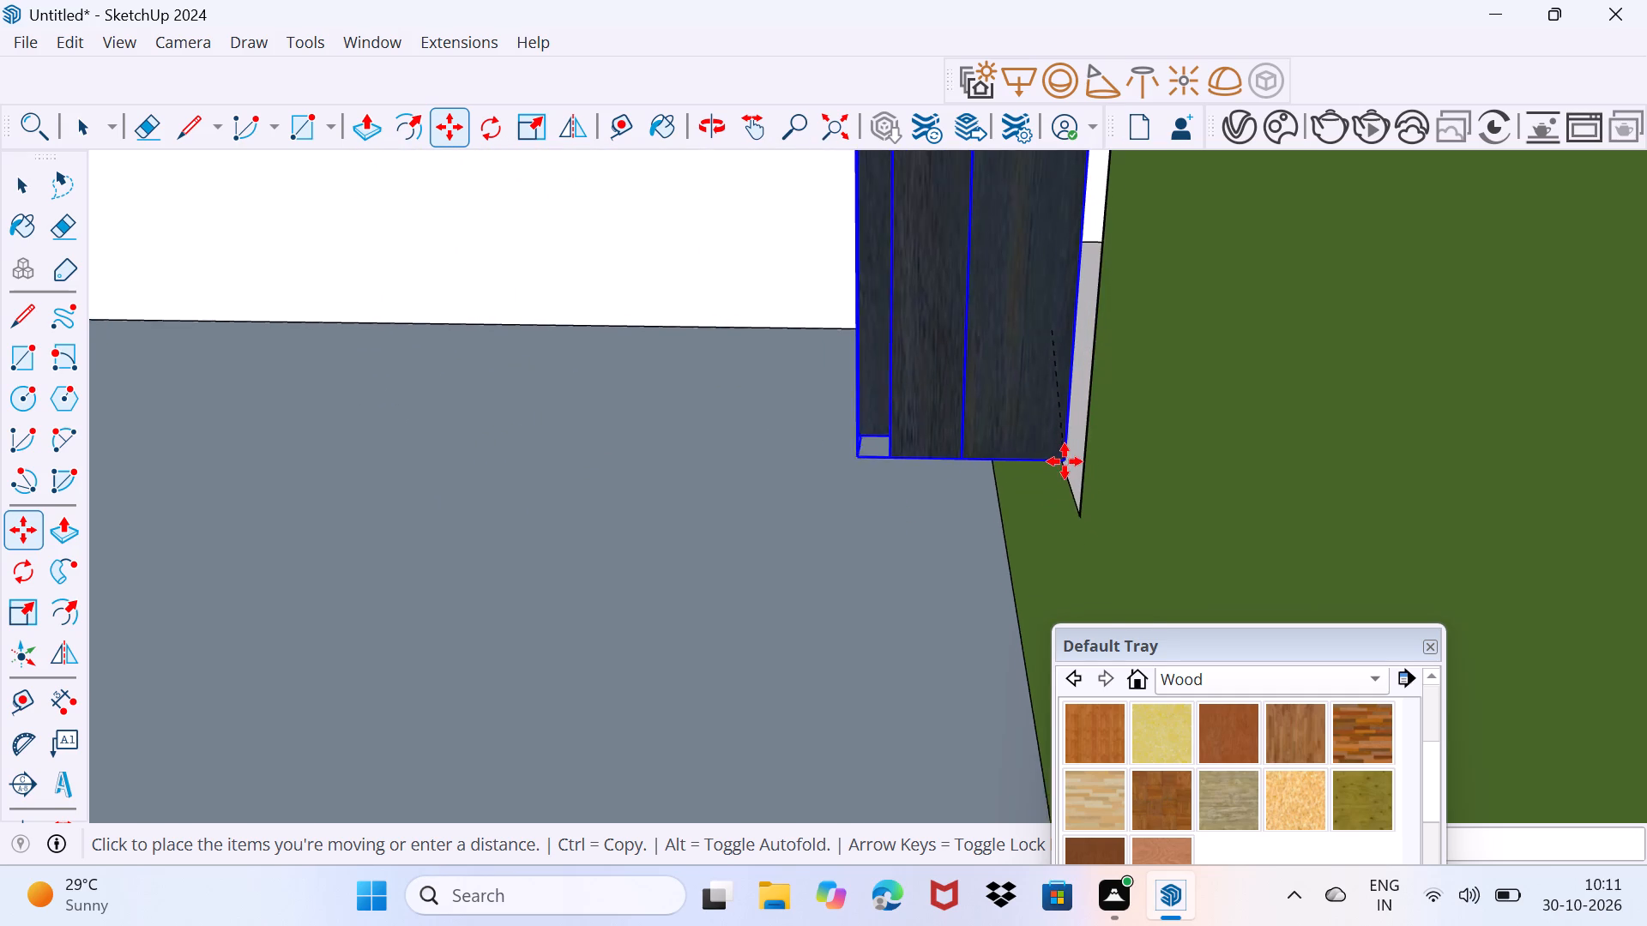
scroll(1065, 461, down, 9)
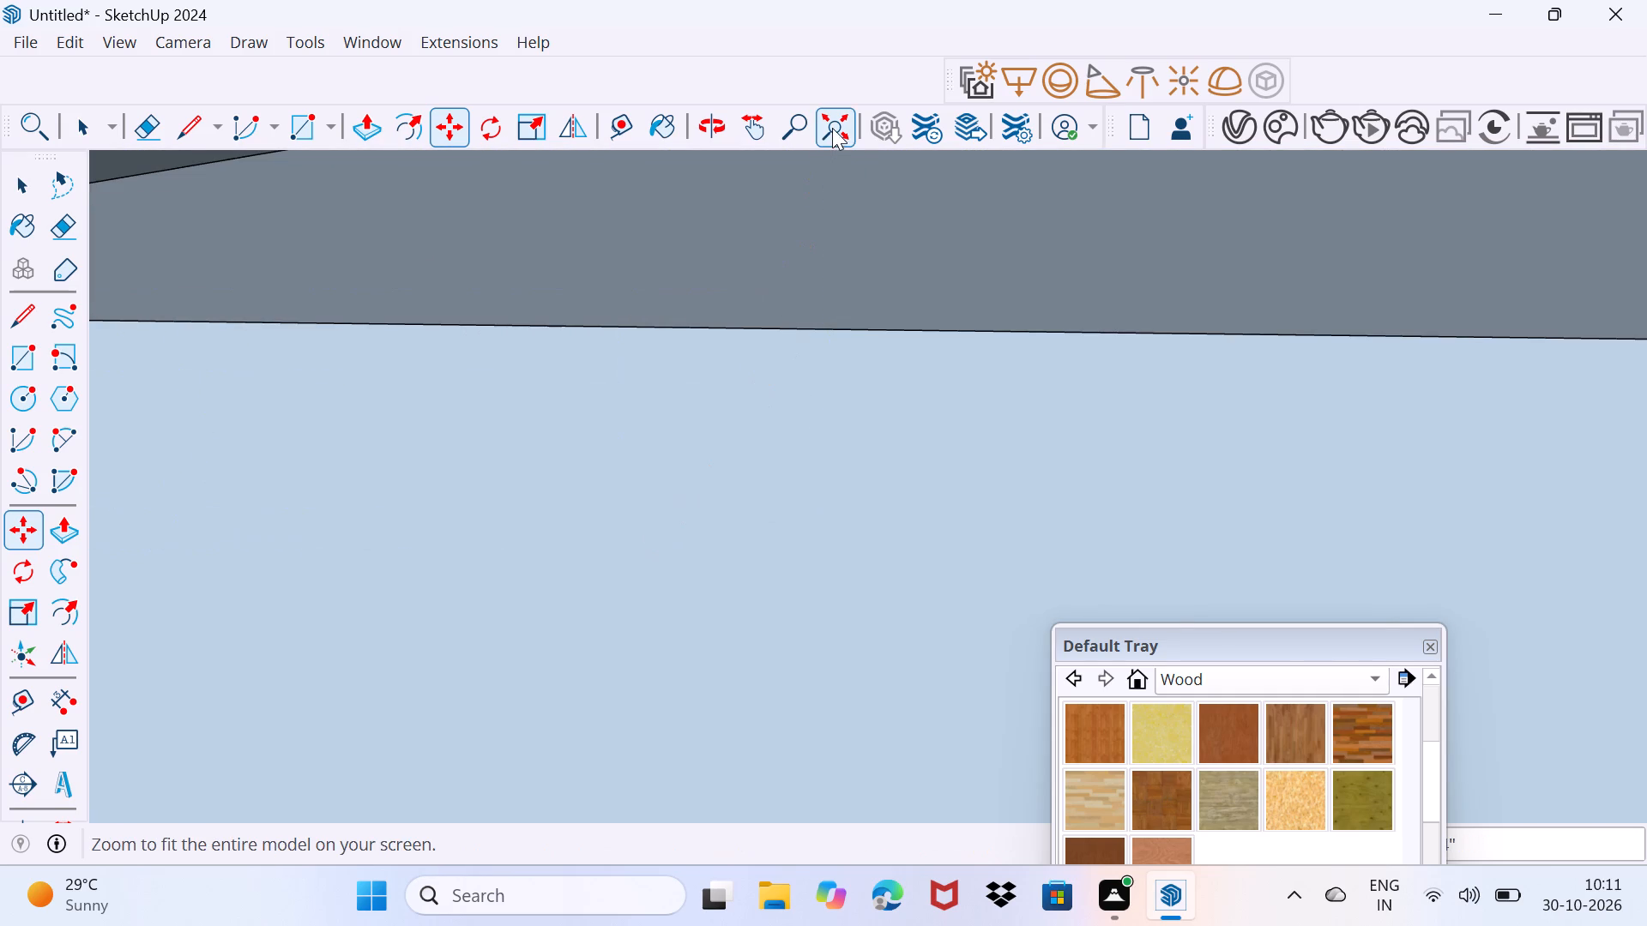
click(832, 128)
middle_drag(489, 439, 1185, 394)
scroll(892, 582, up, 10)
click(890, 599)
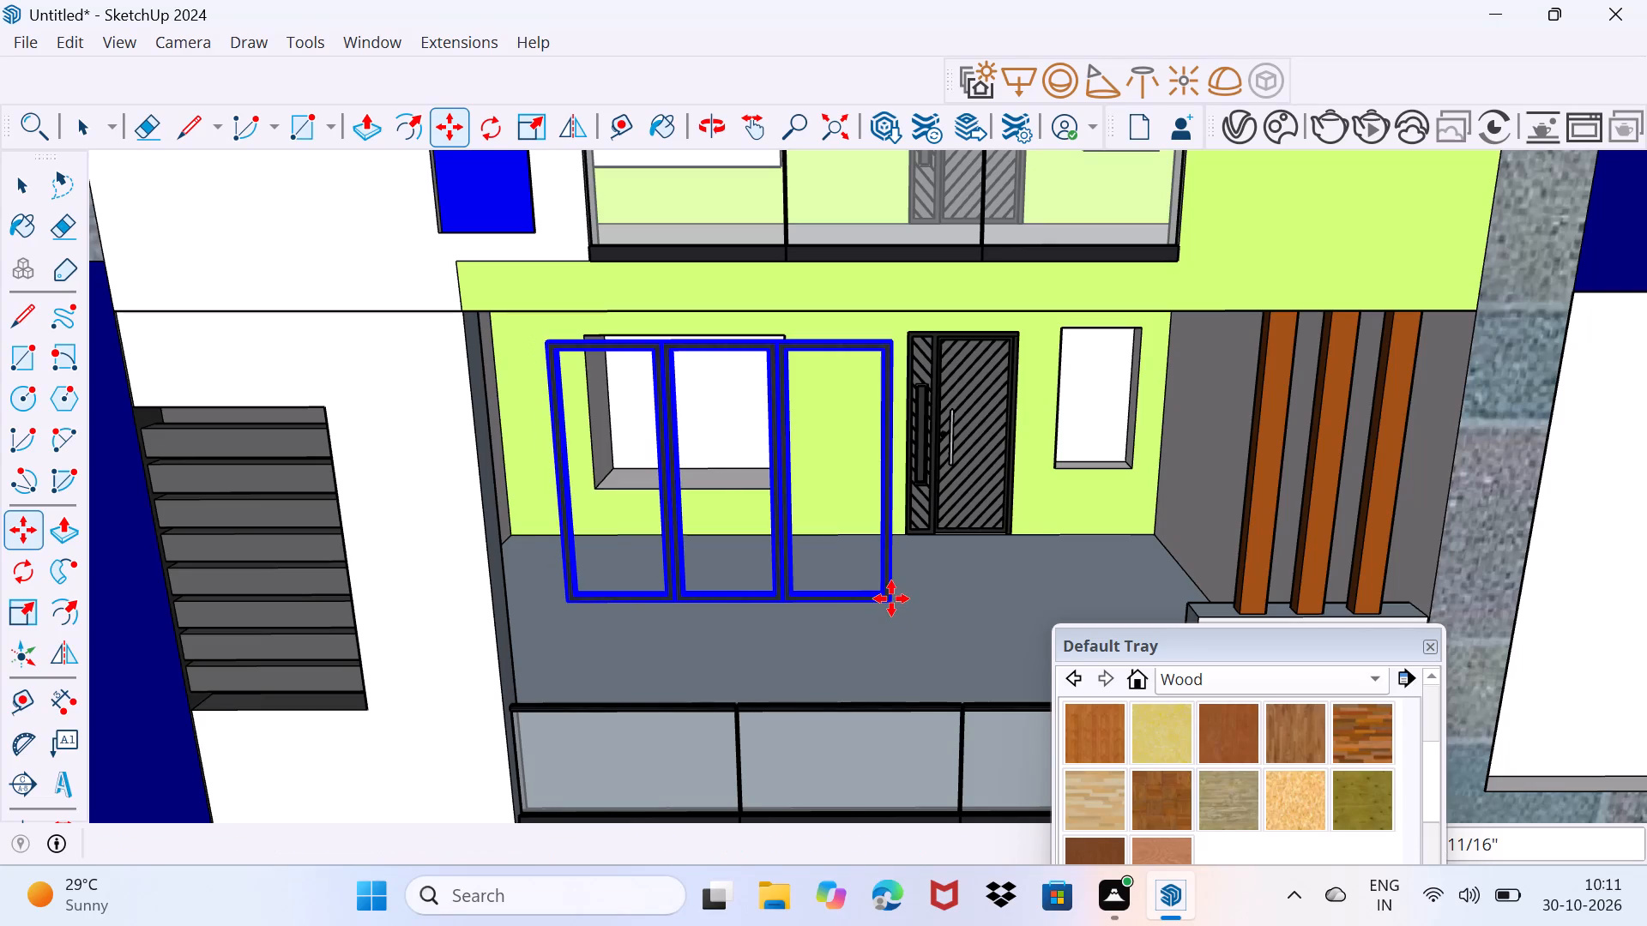
Scale the three-panel window down uniformly from its upper corner until it is smaller than the ground-floor opening.
key(s)
drag(539, 348, 659, 465)
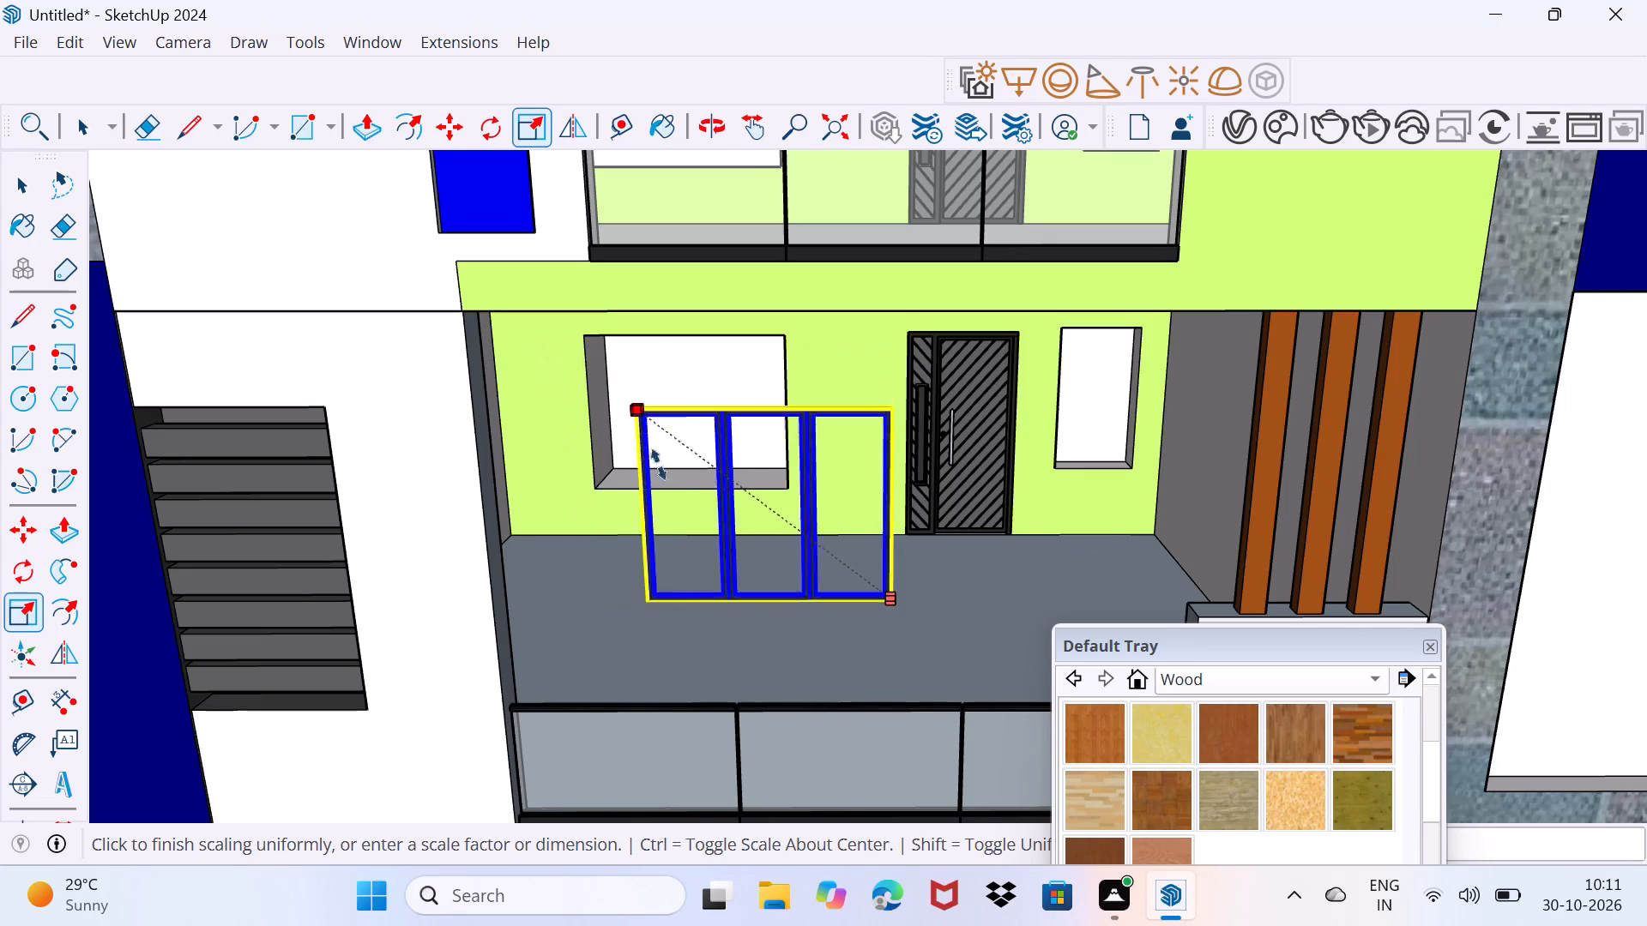
drag(659, 465, 746, 550)
Move the reduced window by its lower corner onto the bottom corner of the large ground-floor opening nearest the door.
scroll(895, 641, up, 9)
middle_drag(902, 588, 876, 595)
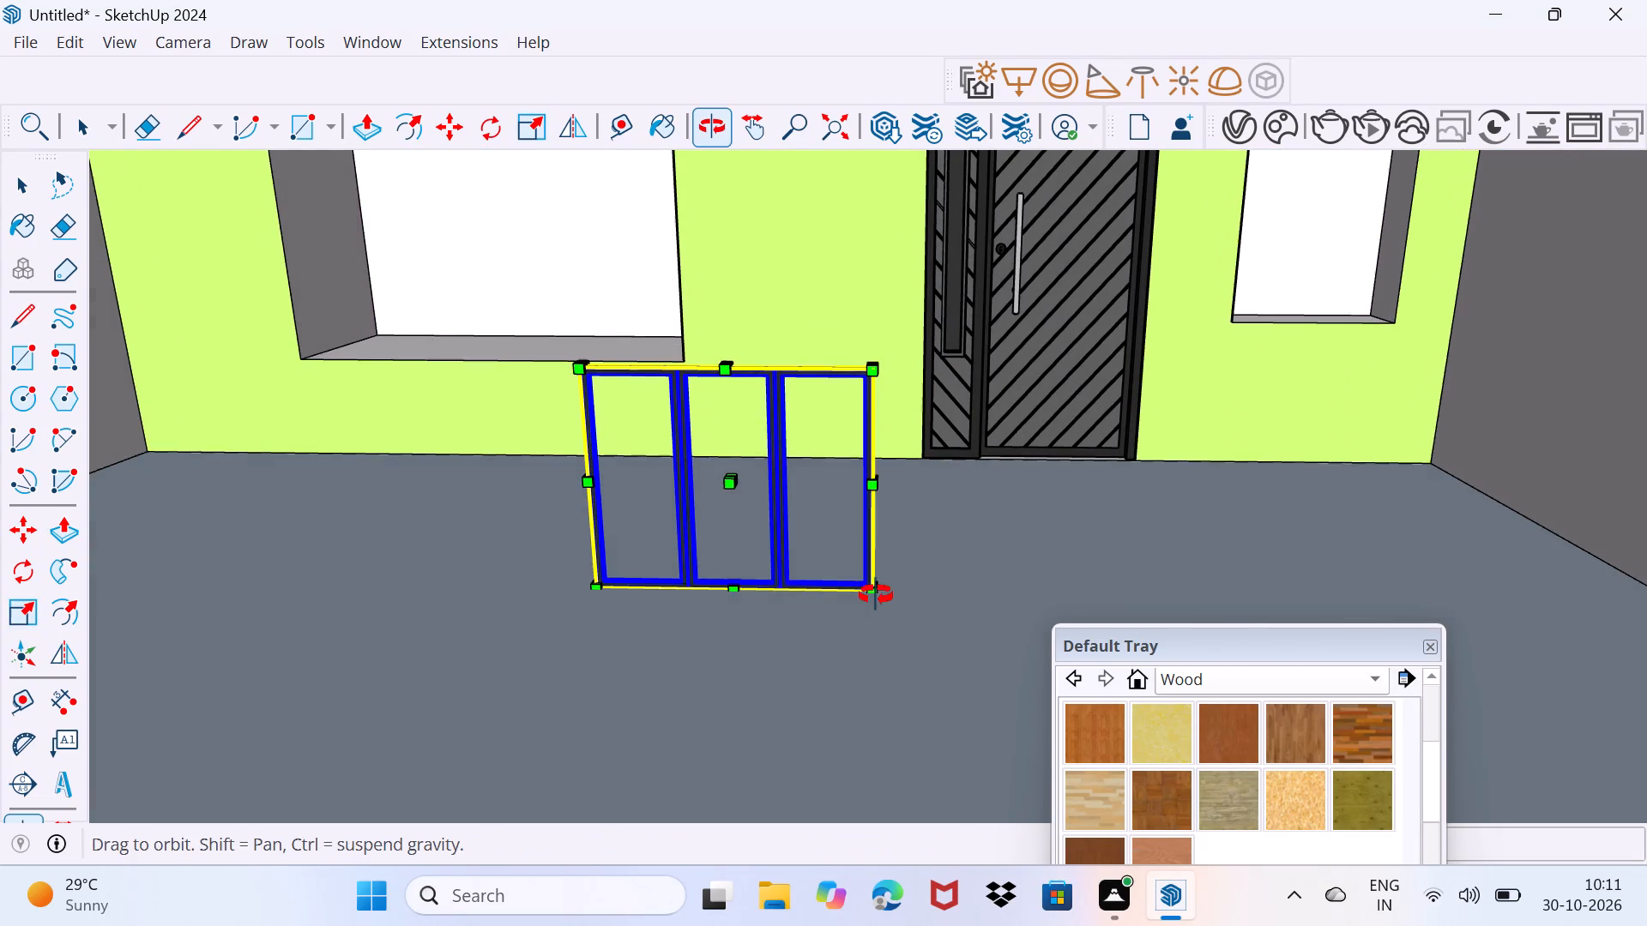
middle_drag(876, 595, 874, 595)
key(m)
click(877, 596)
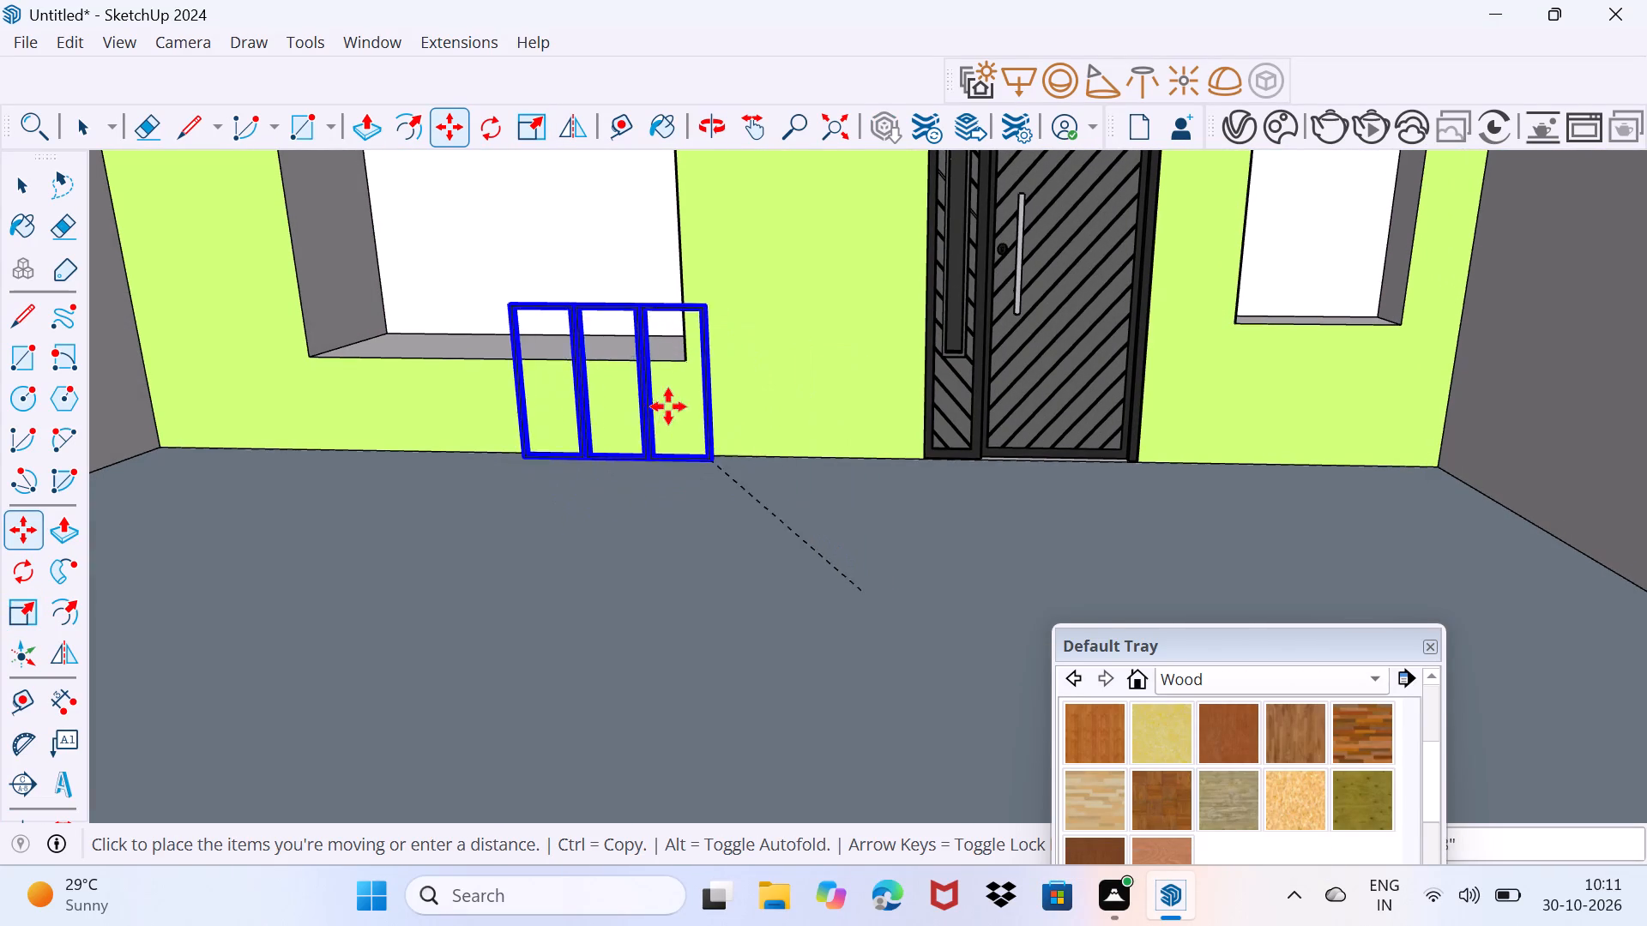
click(678, 358)
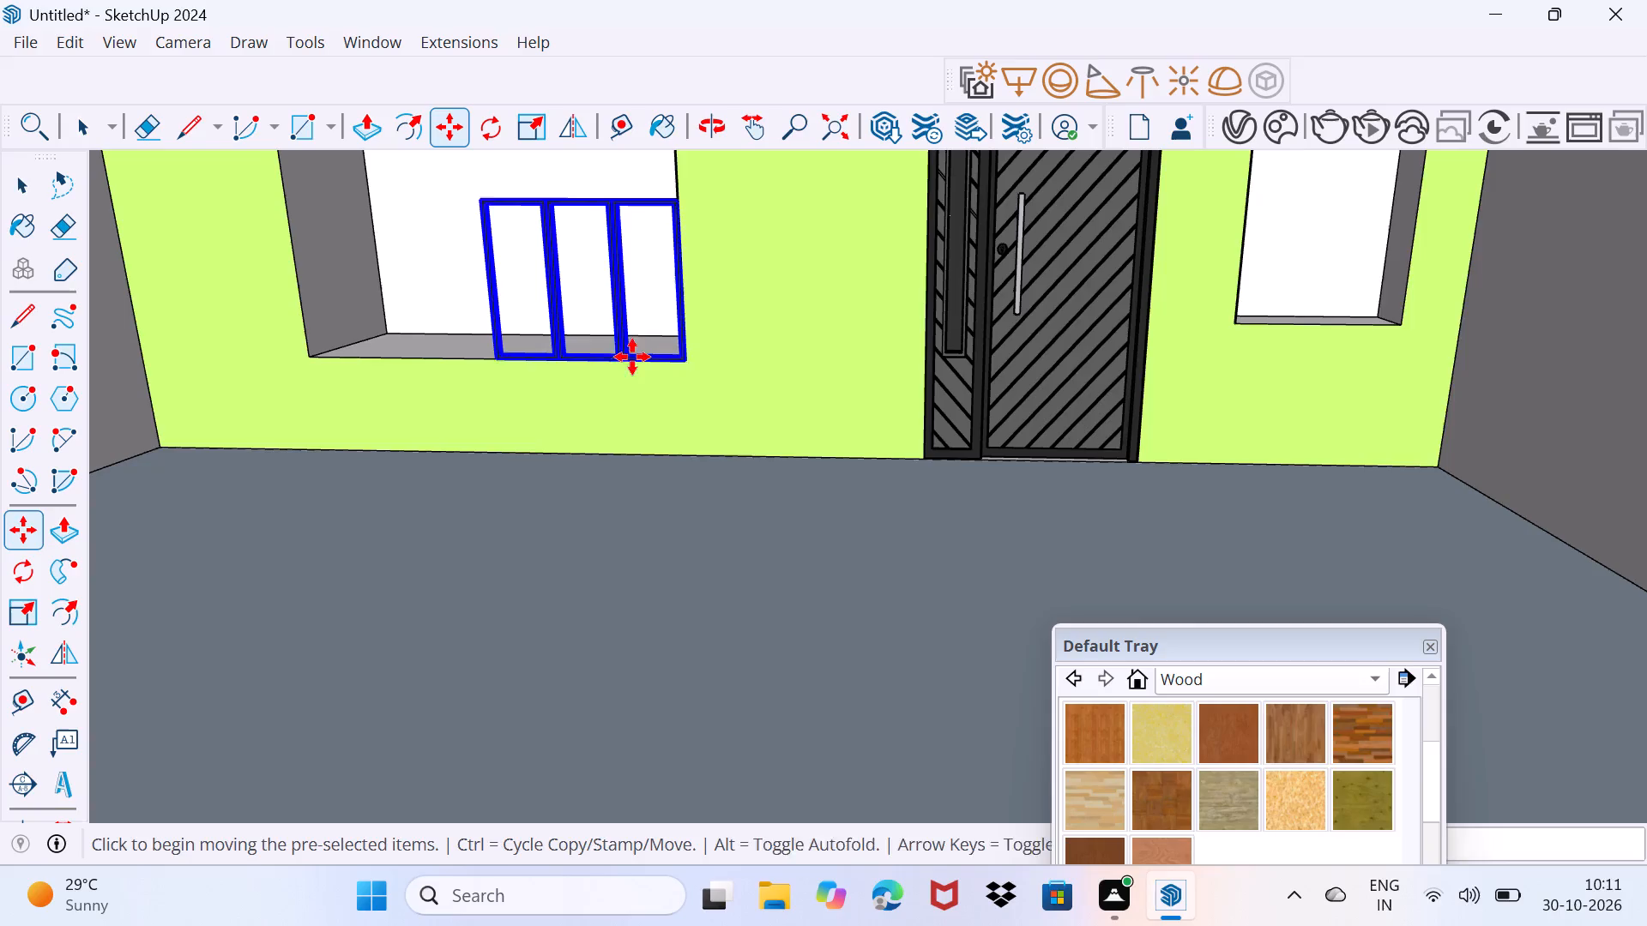
Stretch the three-panel window sideways, away from the door, to fill the full width of the ground-floor opening.
middle_drag(596, 336, 681, 489)
middle_drag(601, 445, 685, 448)
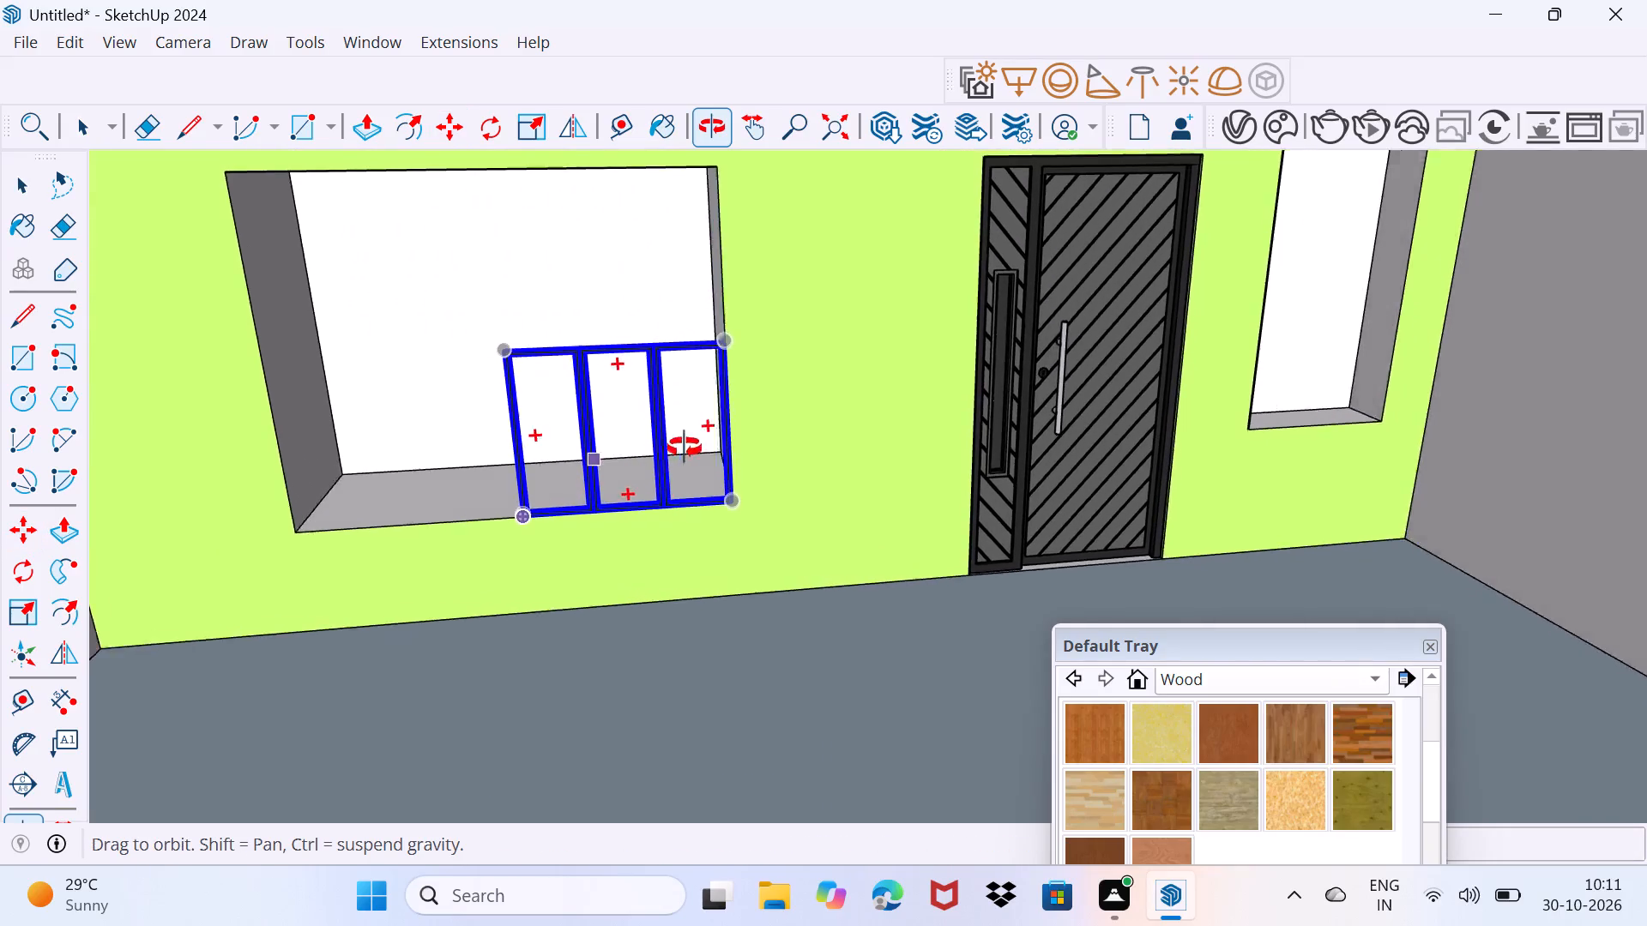
middle_drag(685, 448, 756, 534)
scroll(484, 535, up, 4)
middle_drag(562, 567, 651, 549)
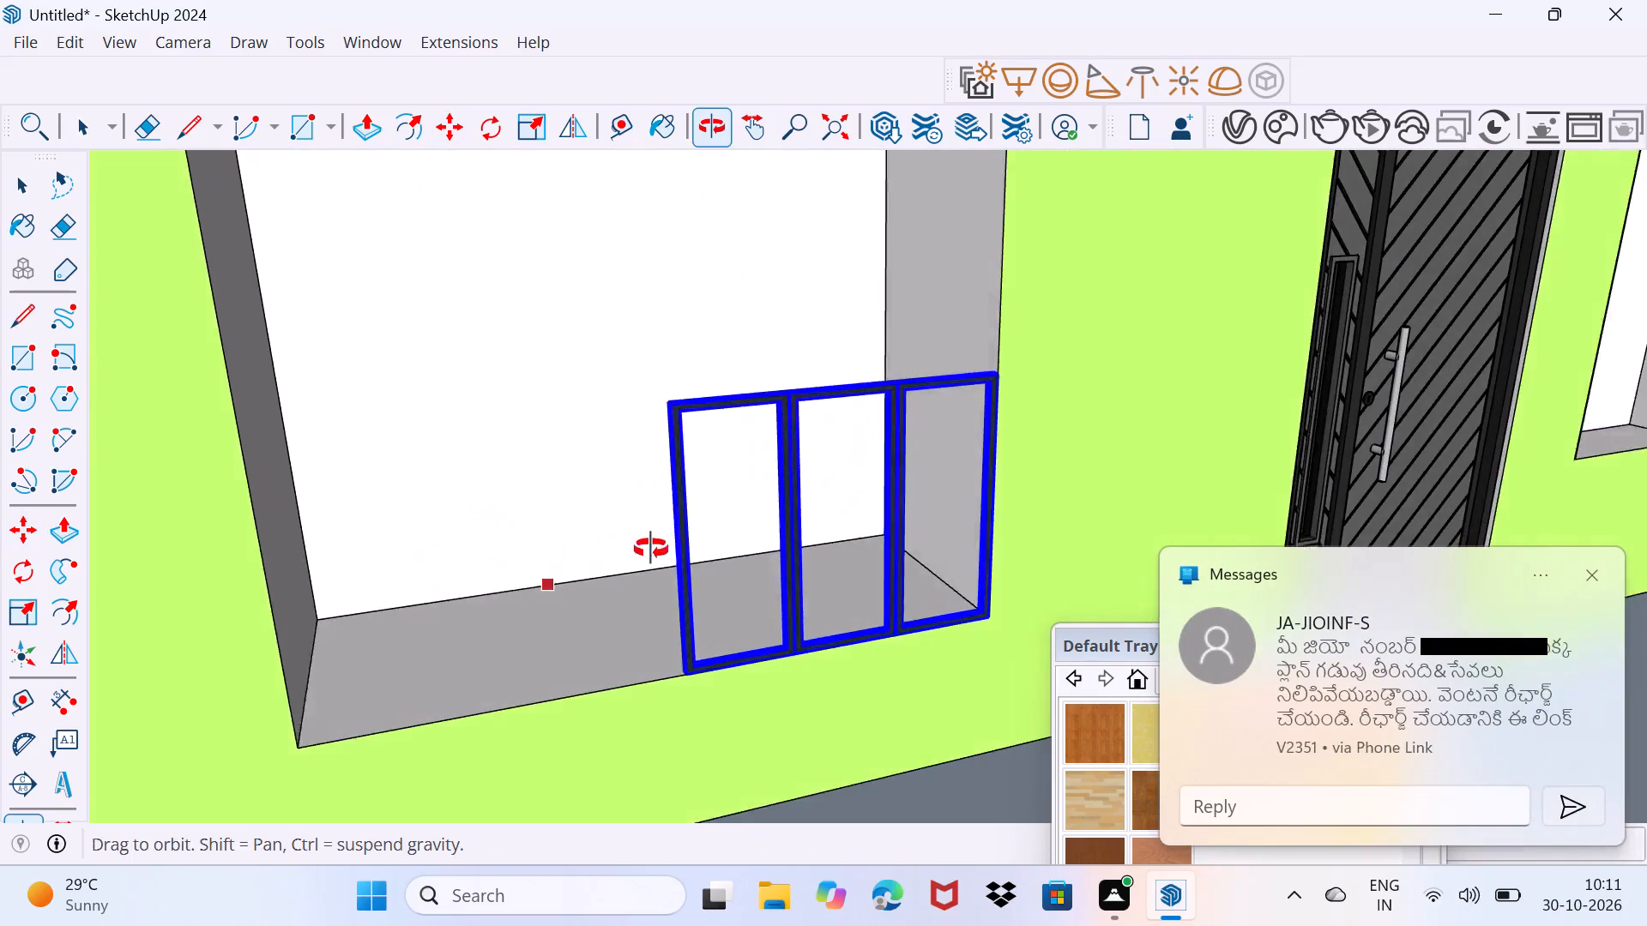
middle_drag(651, 549, 677, 531)
key(s)
scroll(715, 564, up, 3)
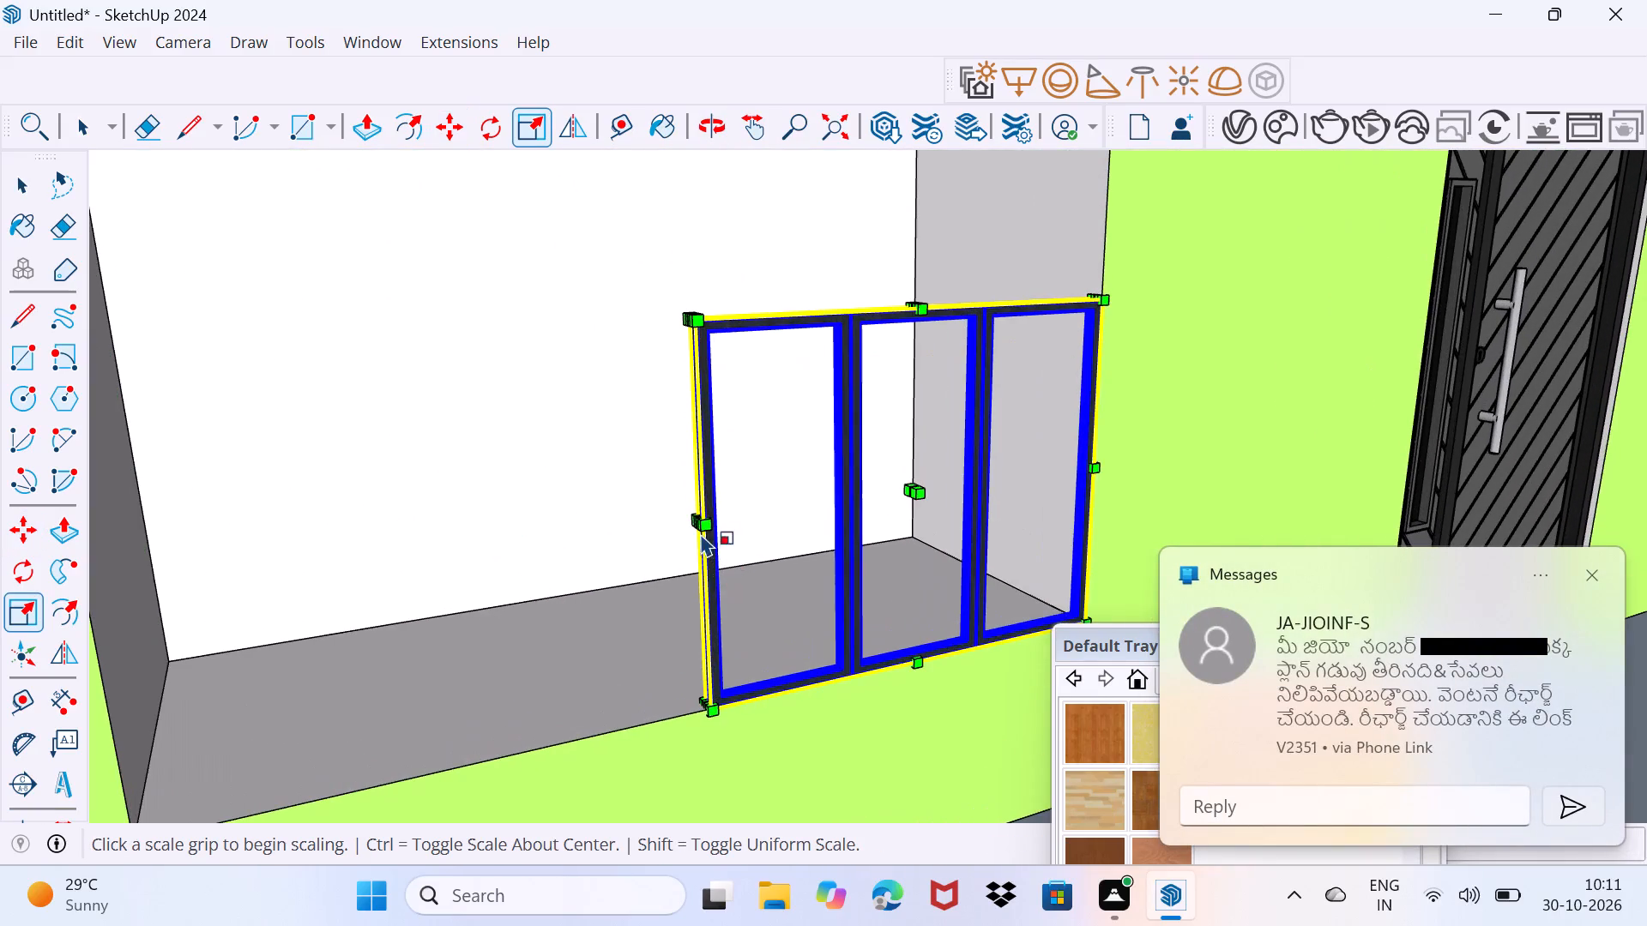
scroll(694, 528, up, 6)
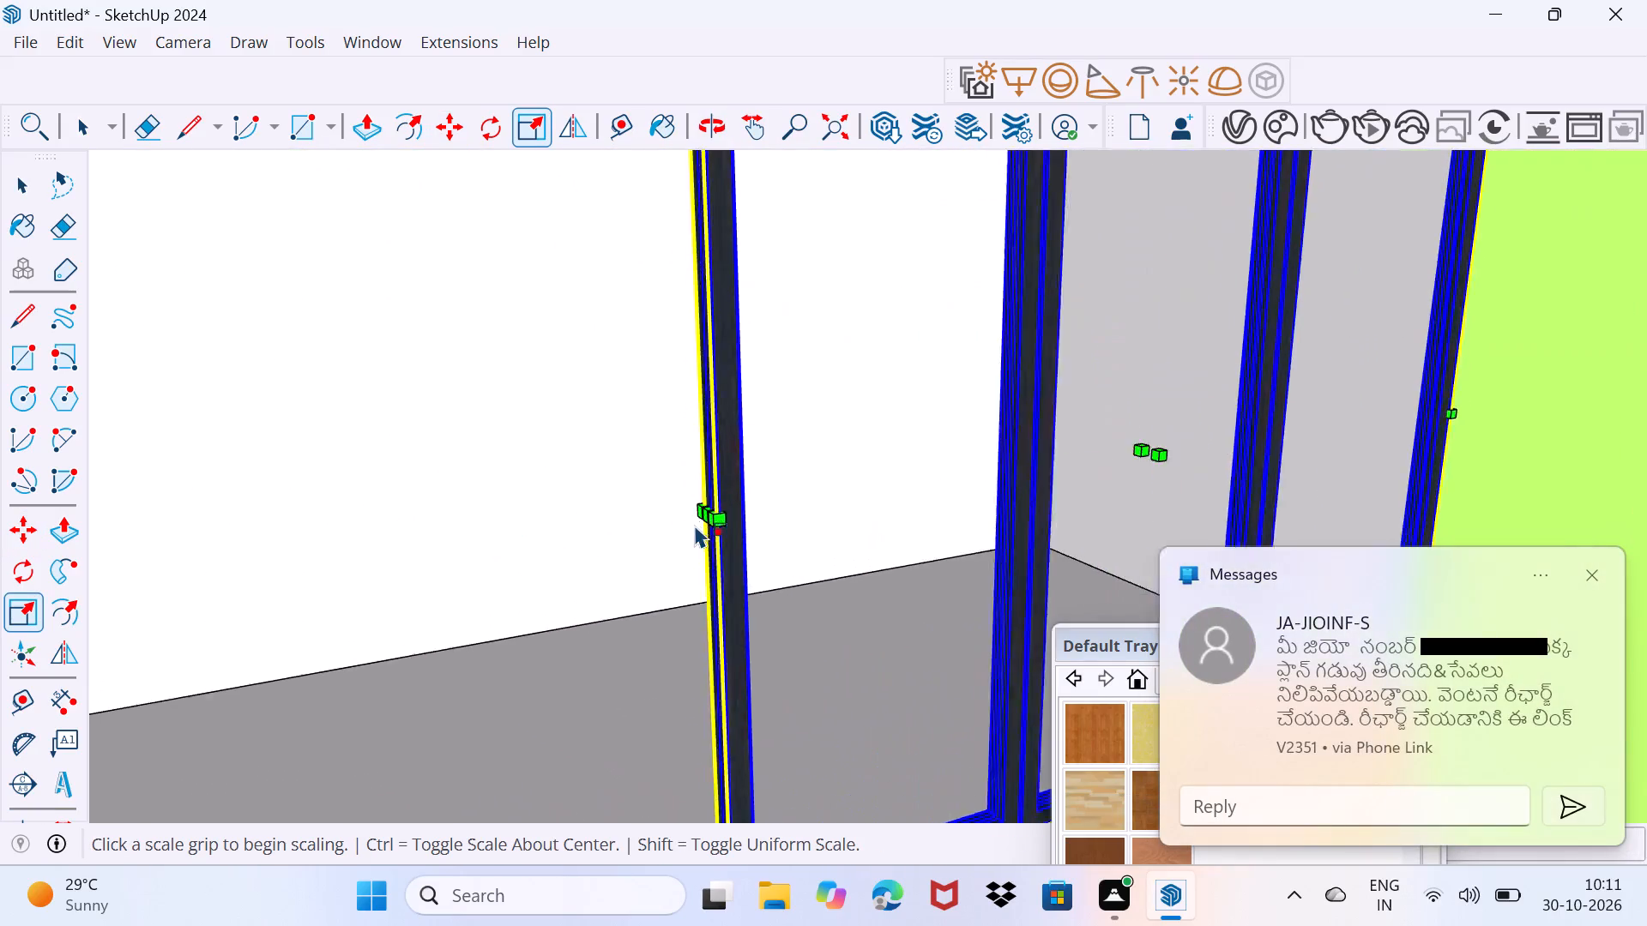
scroll(695, 525, up, 1)
click(721, 505)
scroll(553, 516, down, 2)
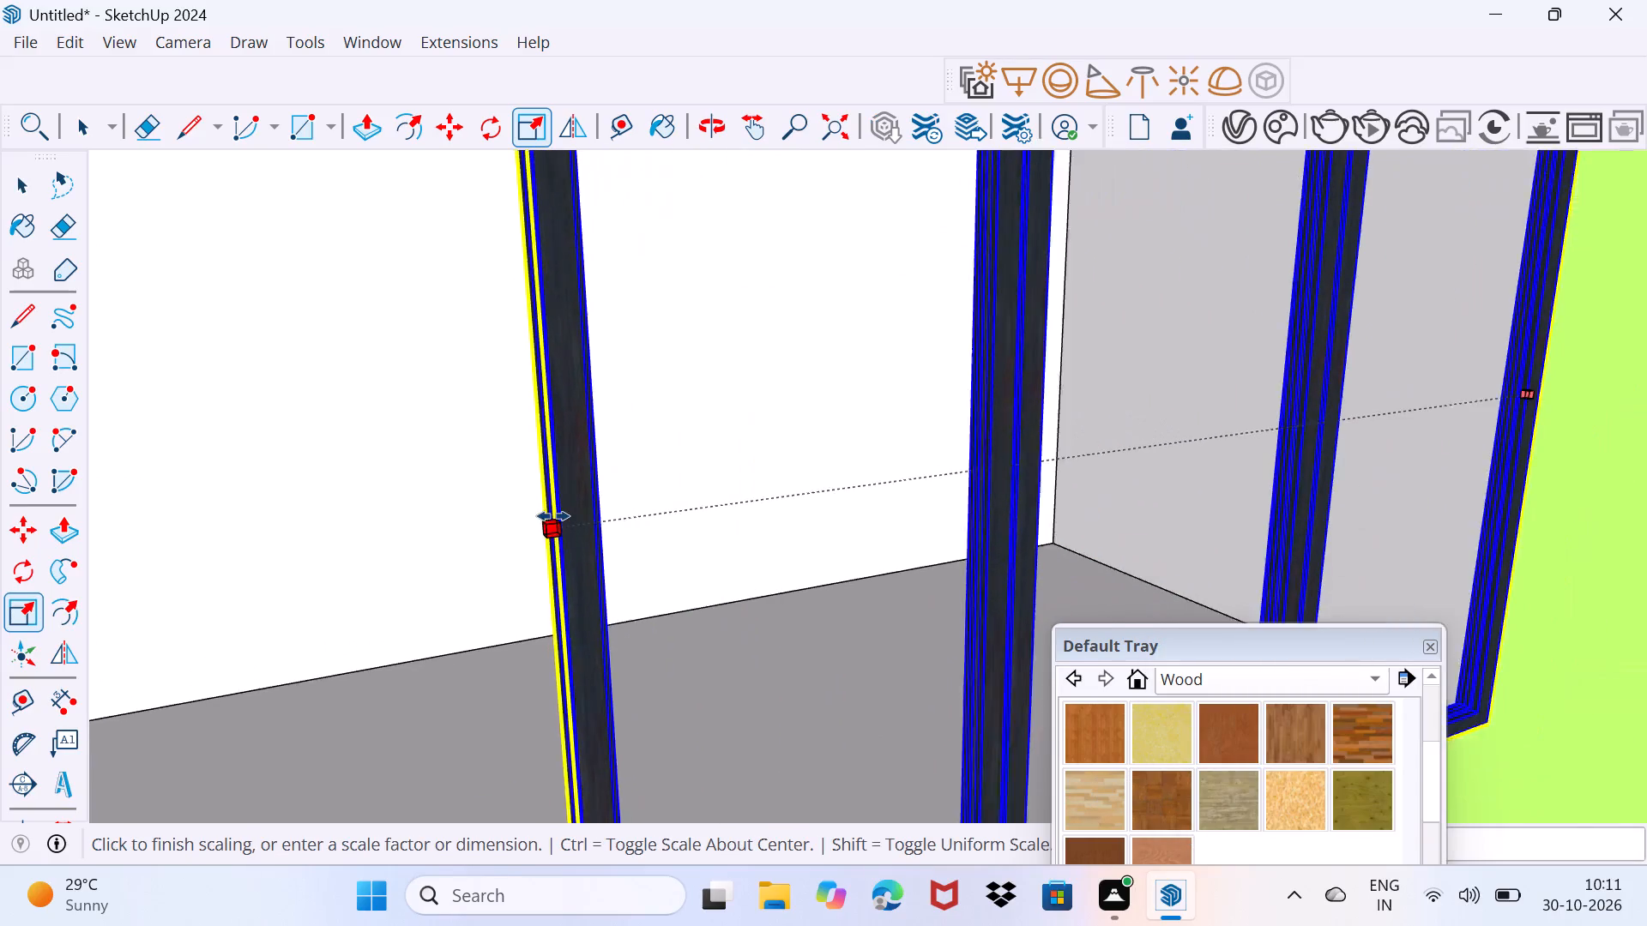
scroll(553, 516, down, 11)
shift+middle_drag(459, 530, 801, 538)
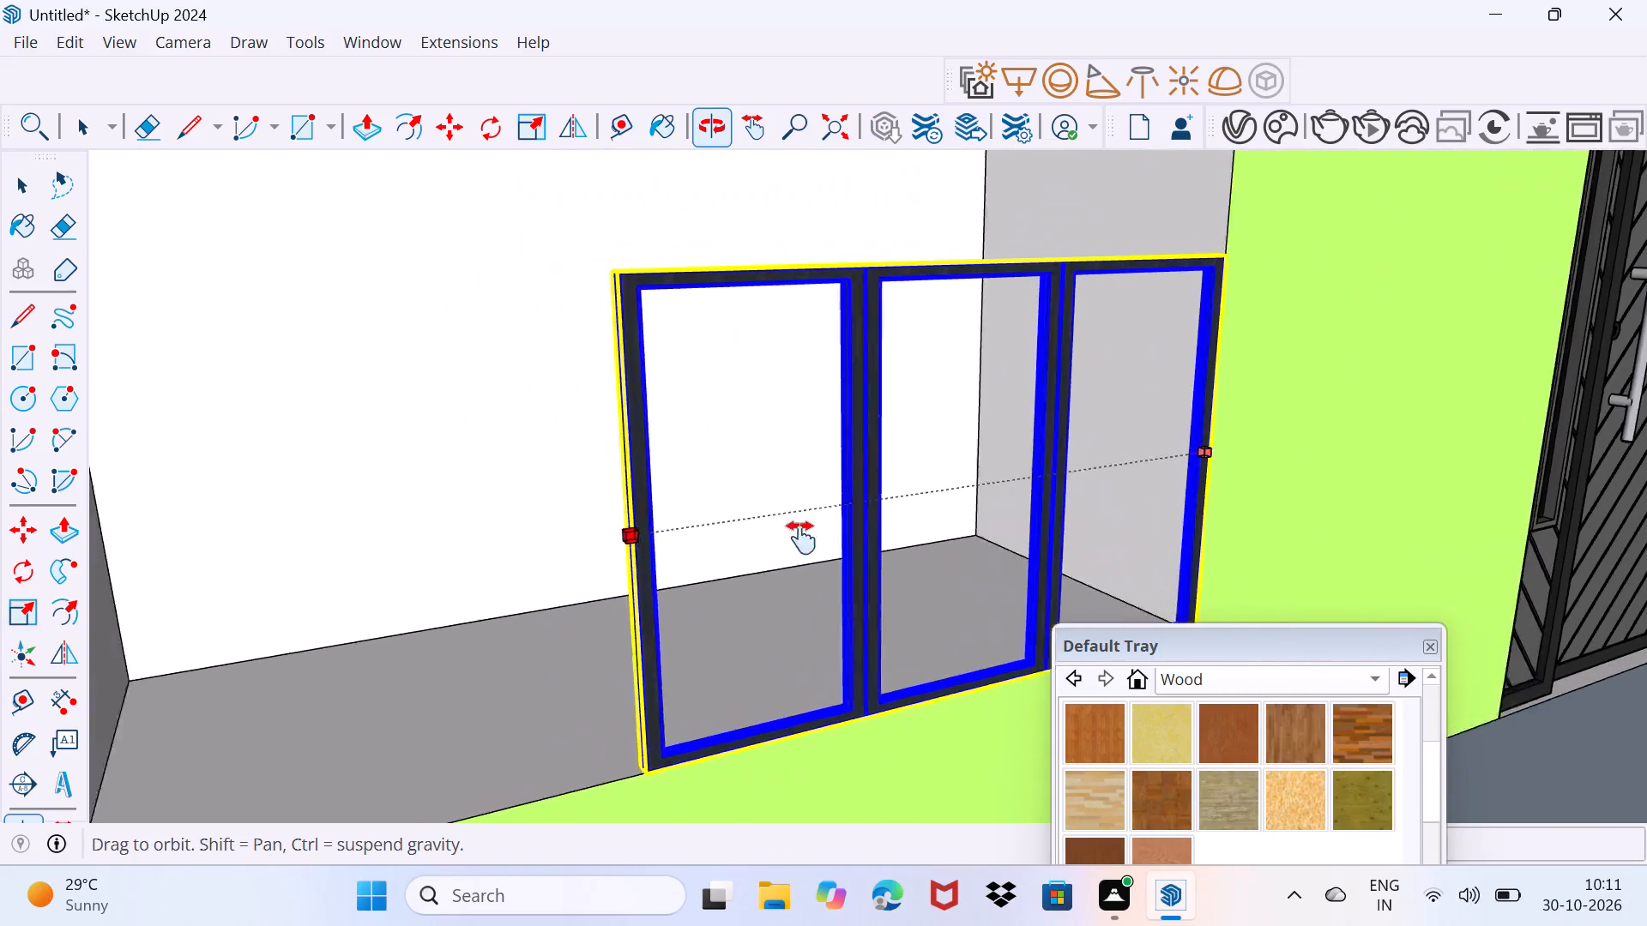
shift+middle_drag(801, 538, 966, 550)
click(451, 560)
Stretch the three-panel window upwards from its top middle grip to the upper edge of the ground-floor opening.
scroll(635, 478, down, 2)
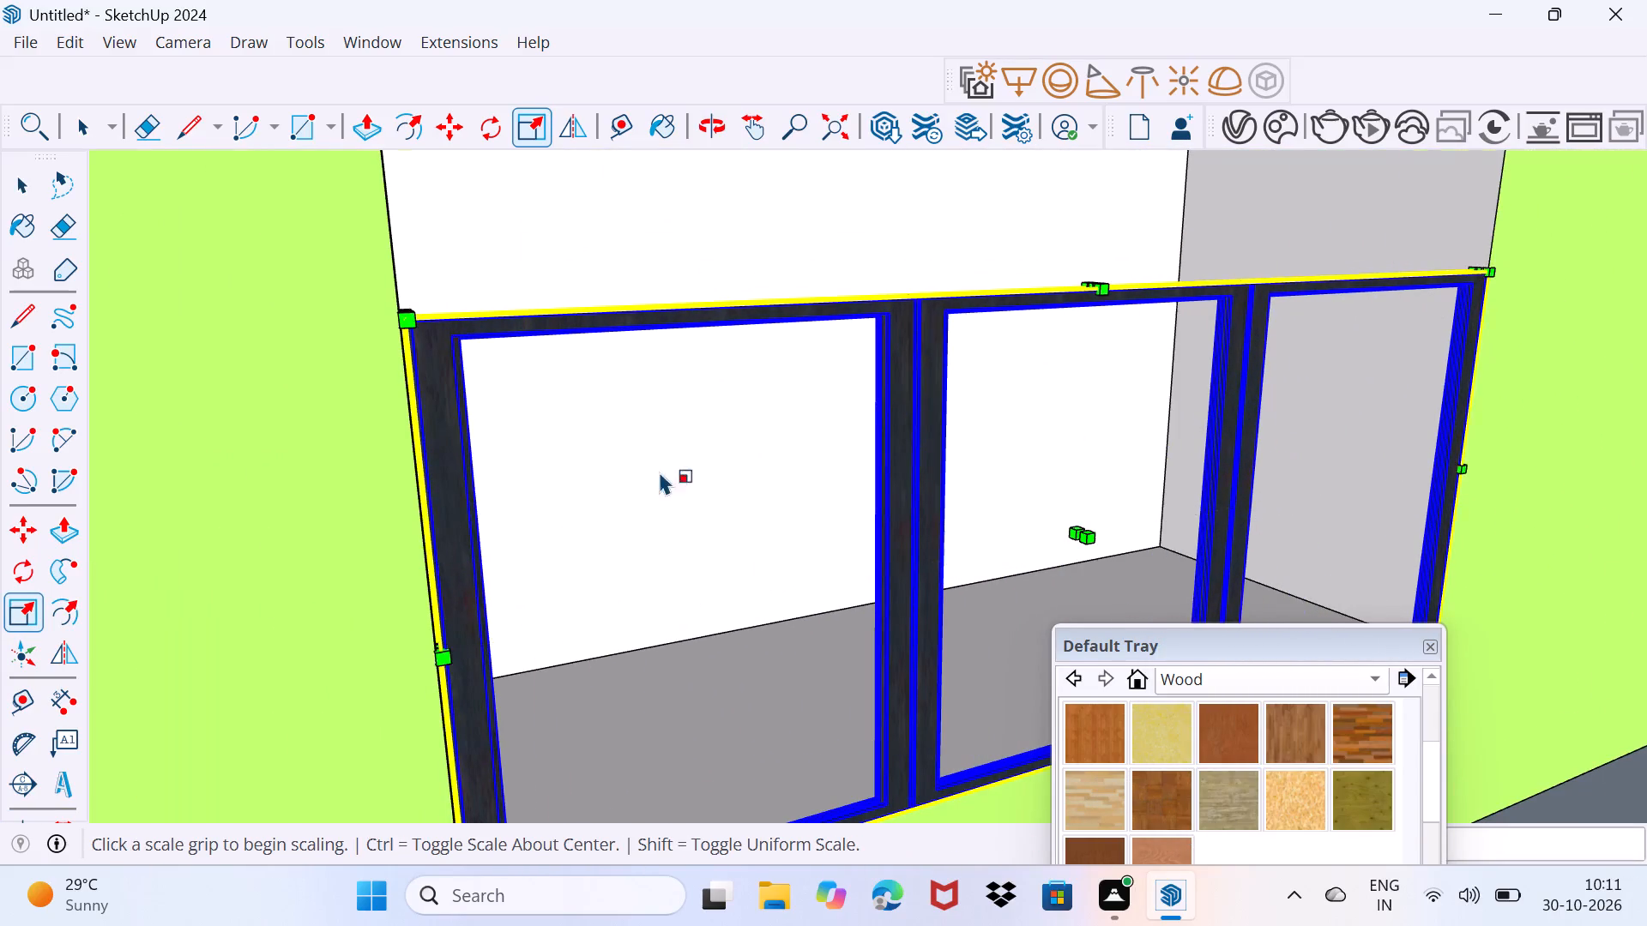
scroll(660, 472, down, 1)
shift+middle_drag(757, 439, 616, 748)
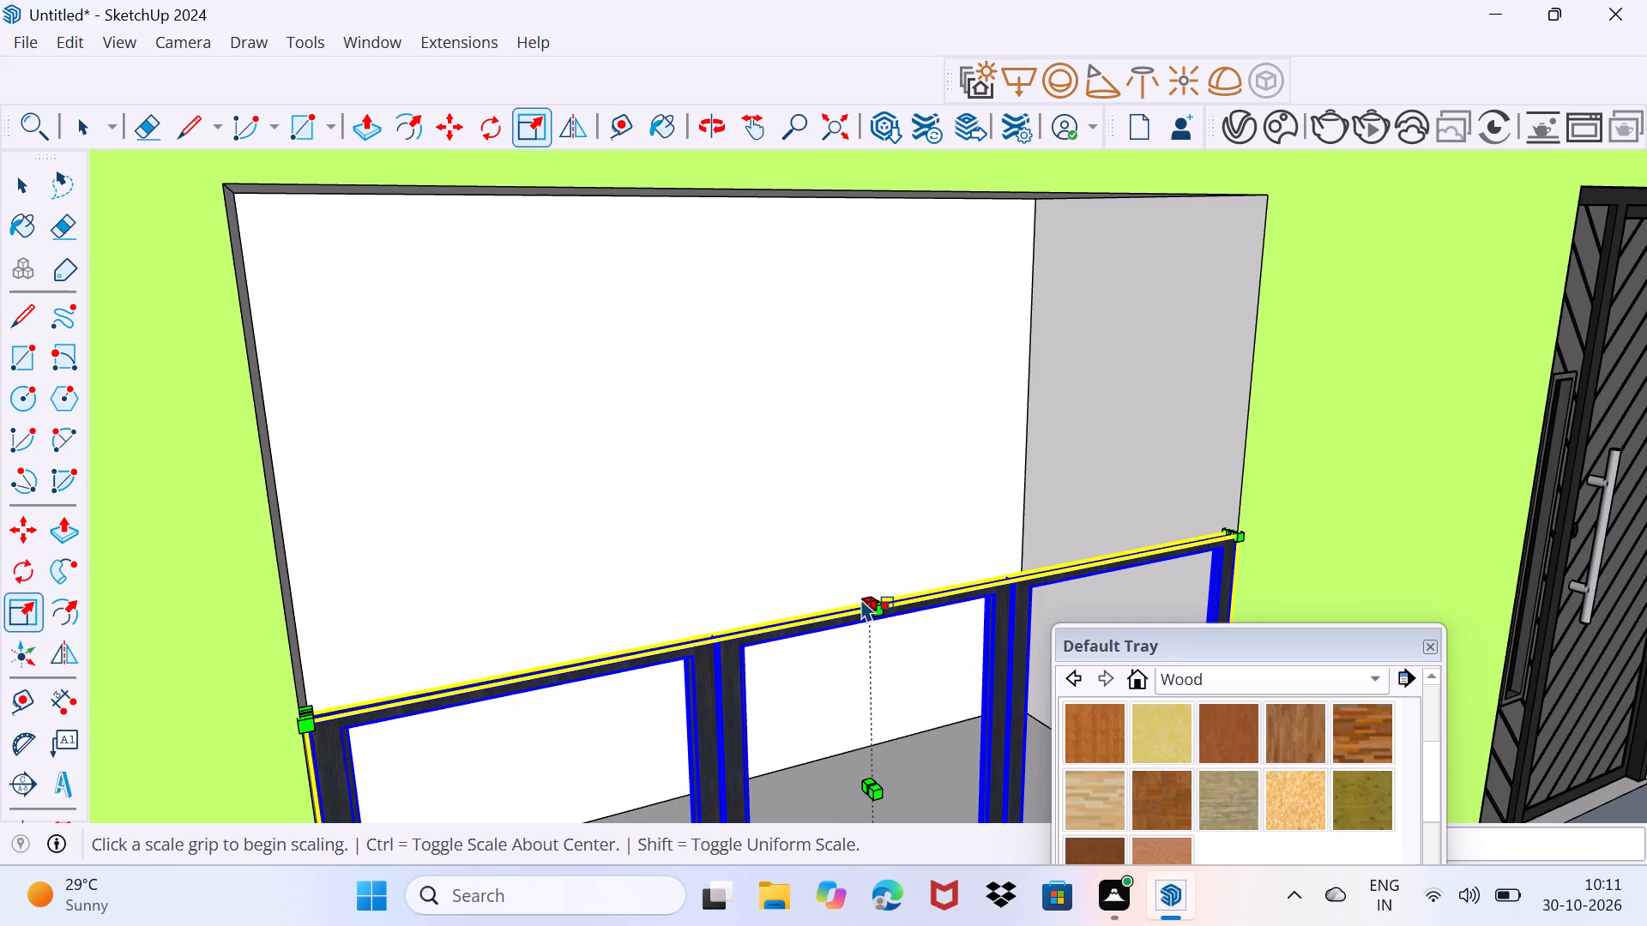
click(861, 598)
key(Escape)
click(864, 612)
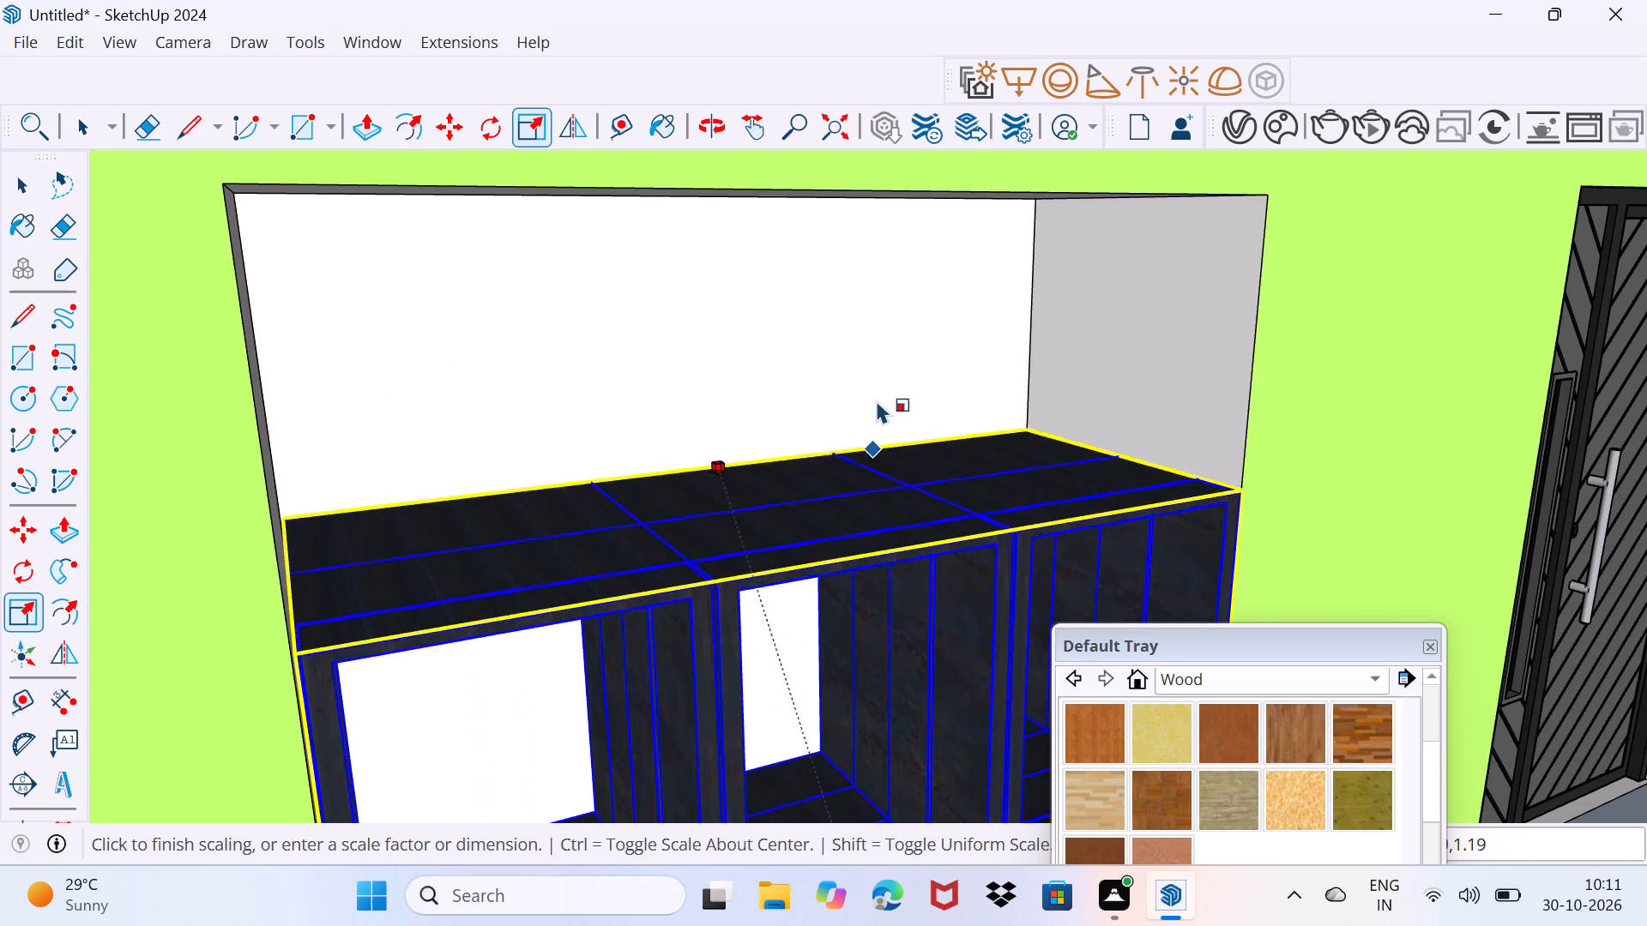
key(Escape)
scroll(880, 609, up, 5)
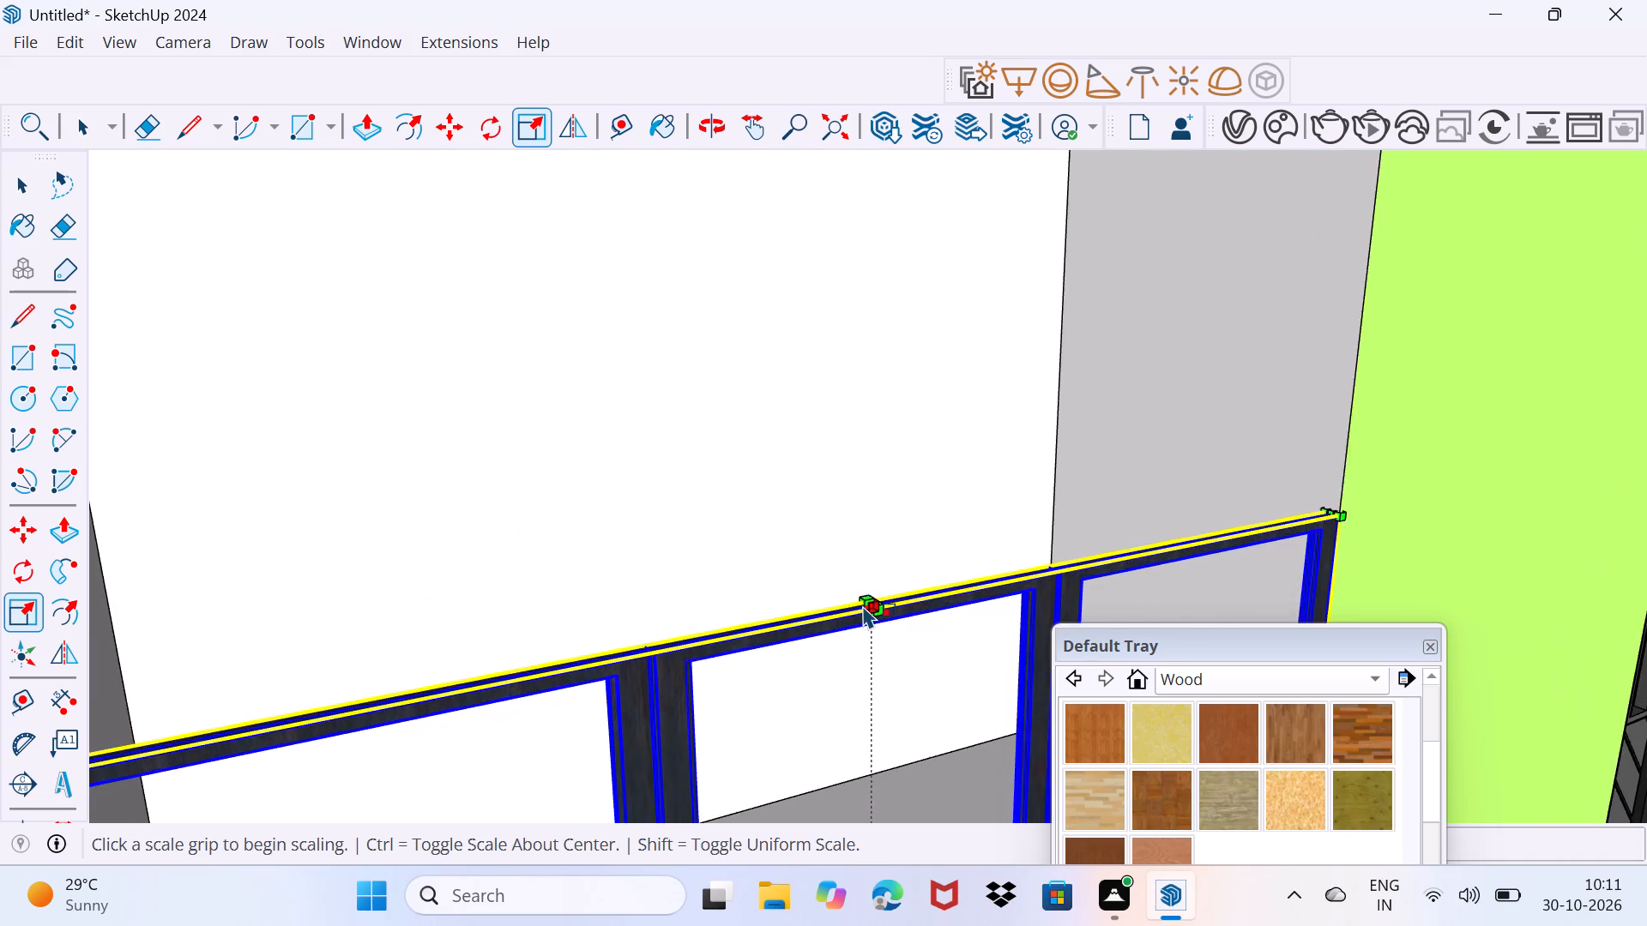
scroll(863, 605, up, 6)
click(882, 605)
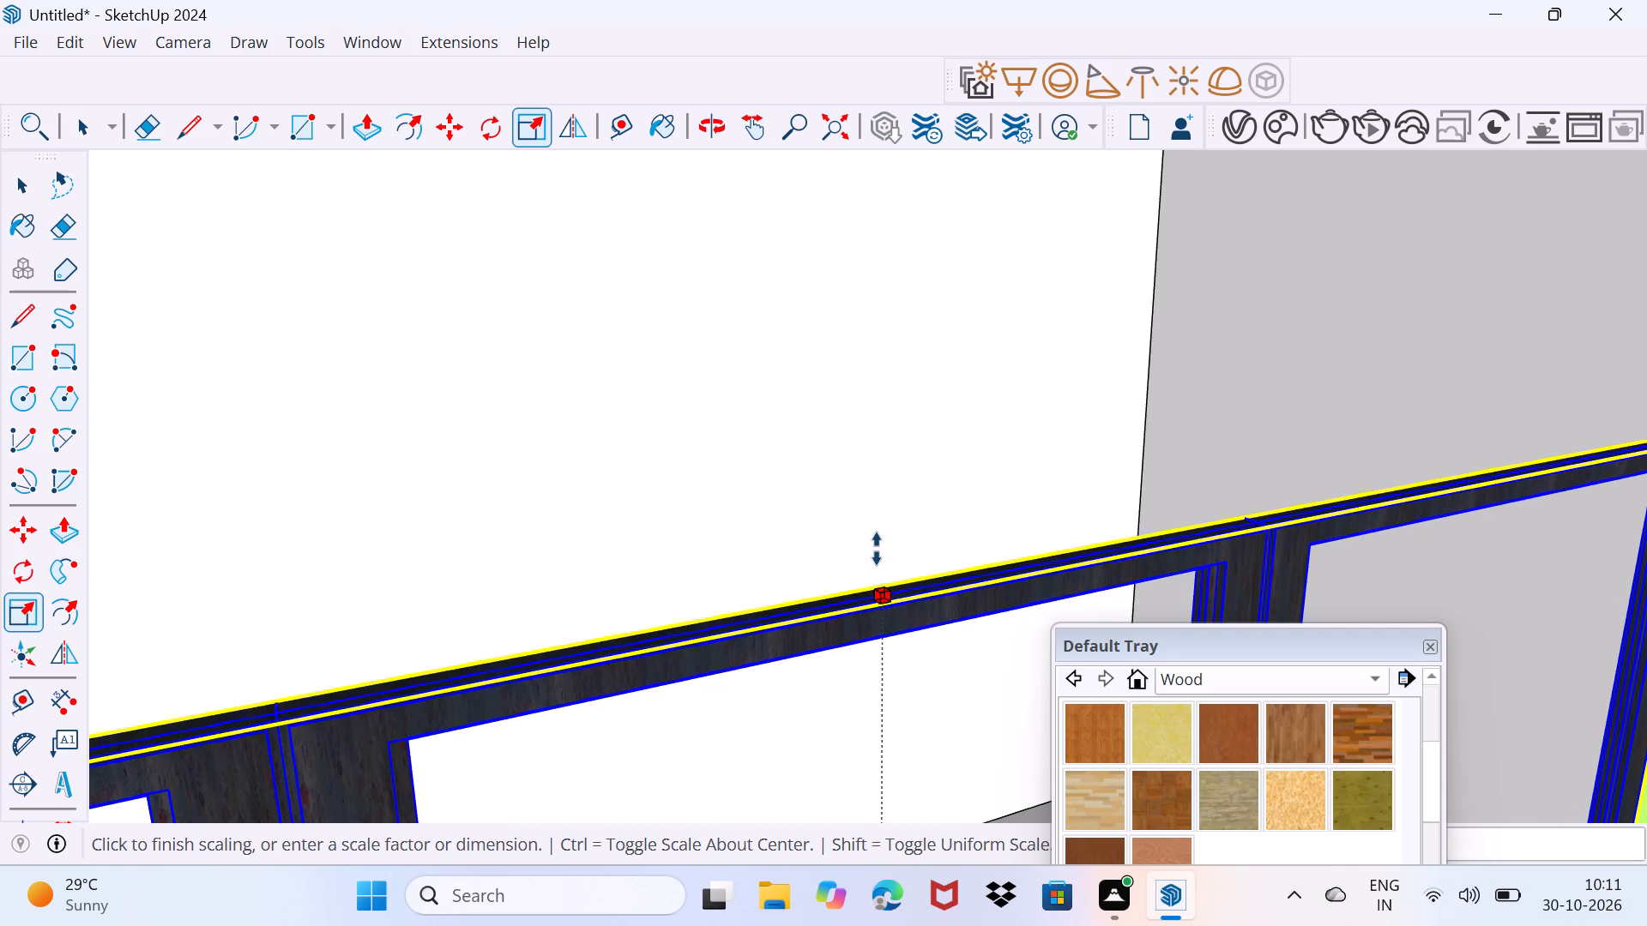
scroll(883, 463, down, 18)
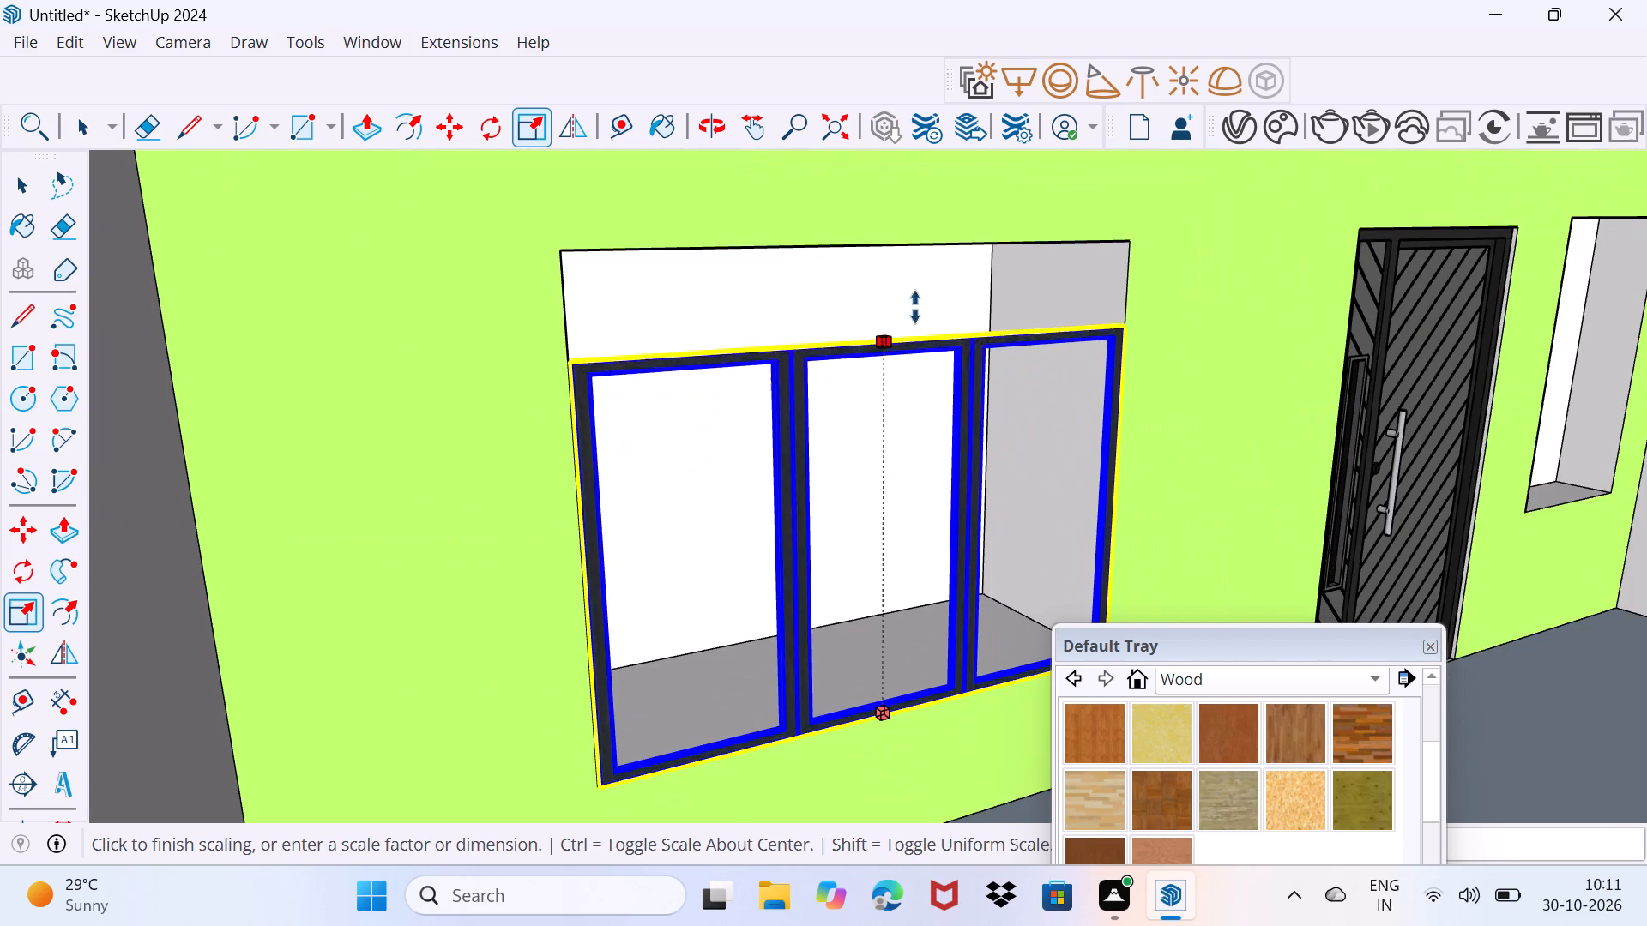
click(914, 248)
key(space)
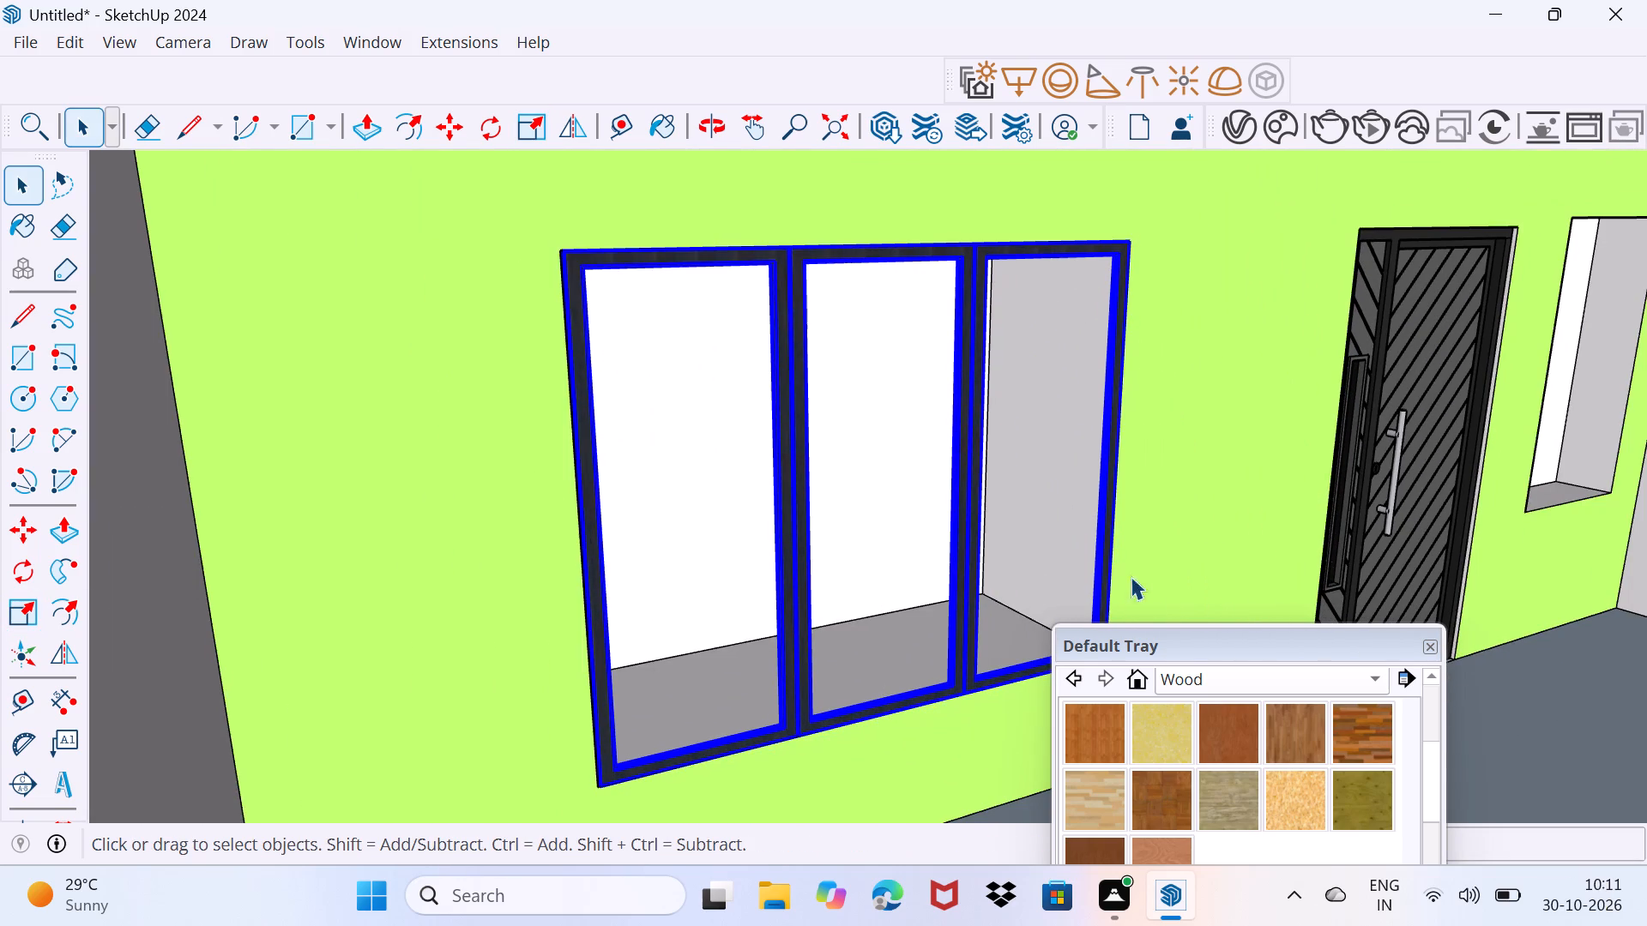
Copy the fitted three-panel window by its lower corner into the matching large opening on the first-floor balcony wall.
drag(1181, 638, 976, 858)
drag(1001, 713, 1047, 659)
middle_drag(1077, 628, 890, 593)
click(1011, 676)
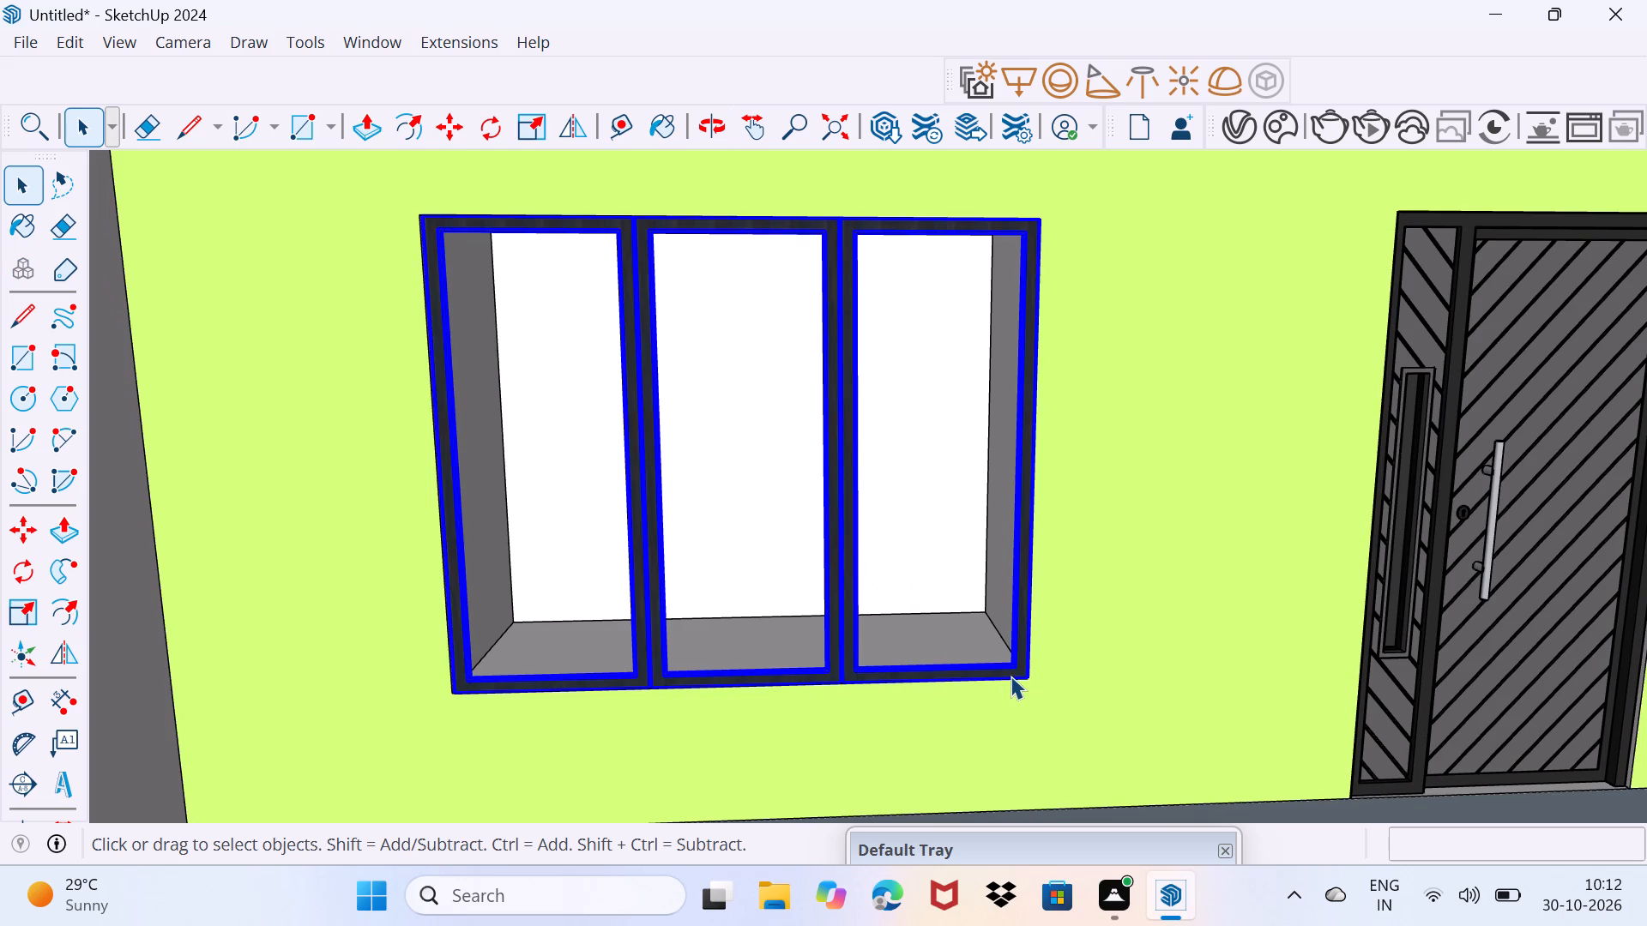
key(m)
click(1032, 682)
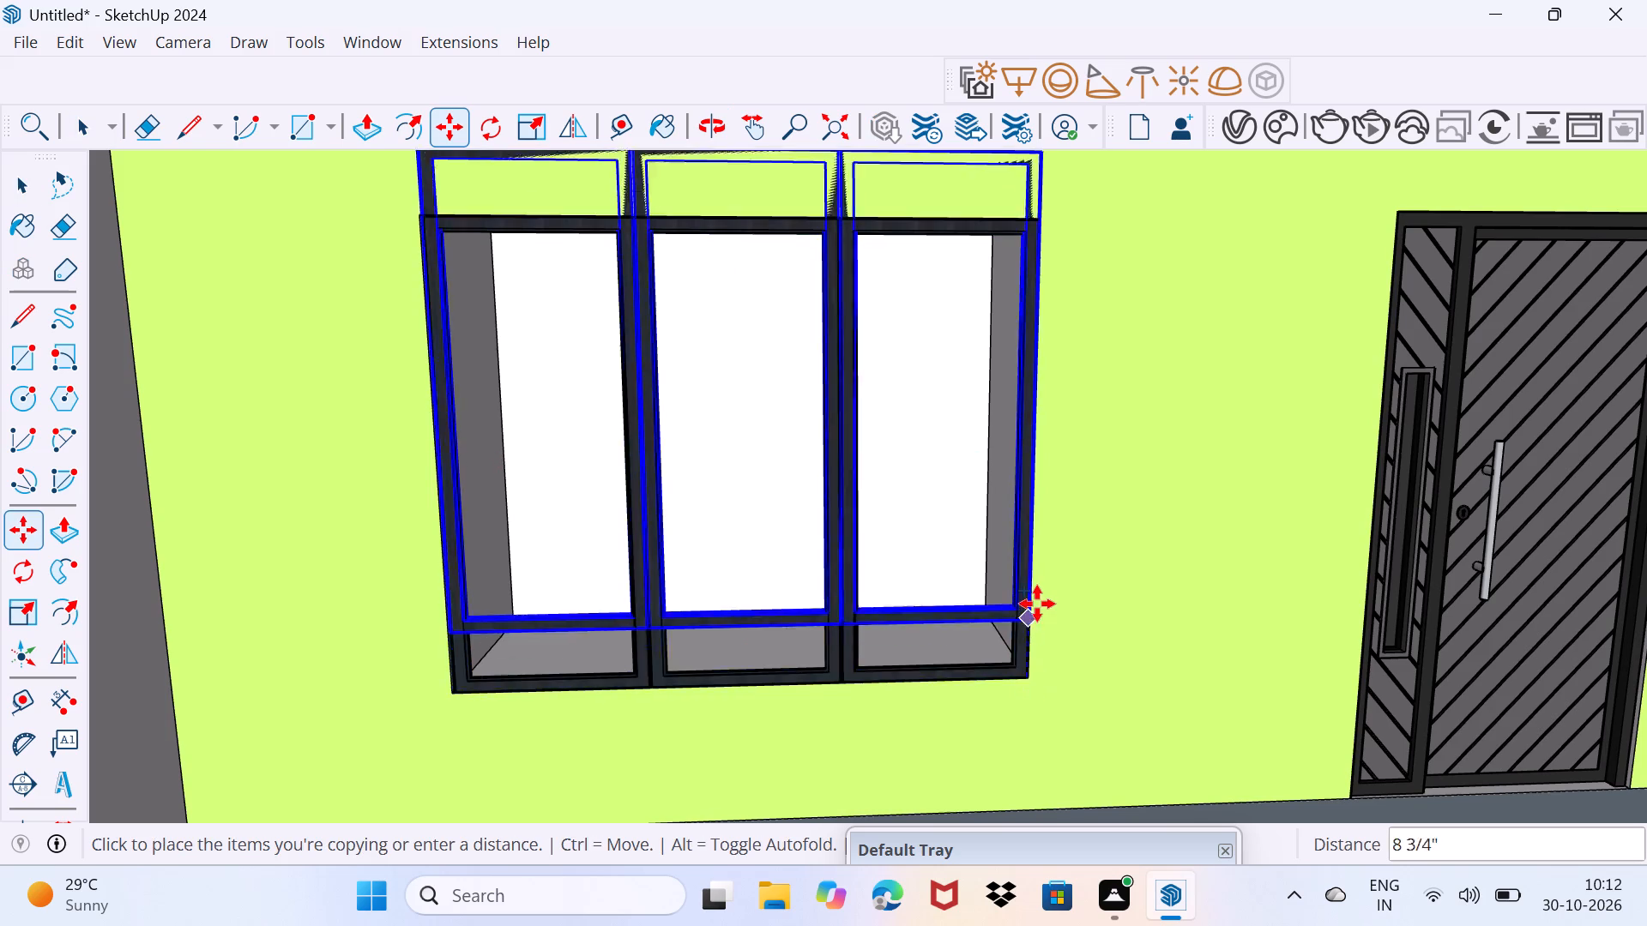
scroll(1037, 604, down, 9)
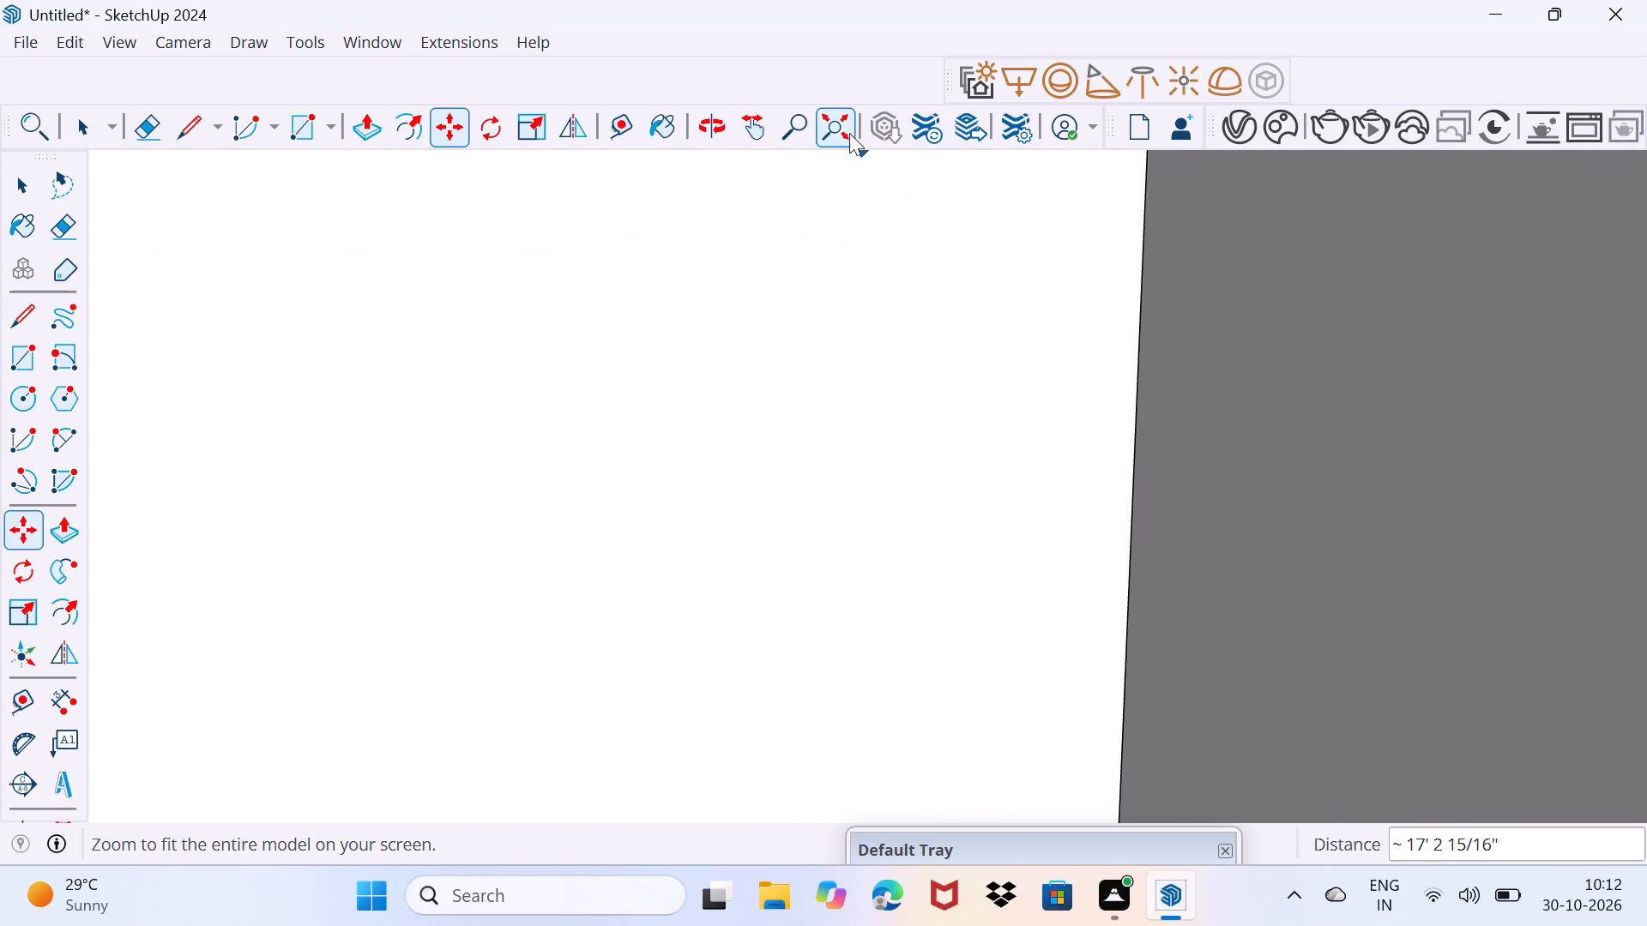
click(843, 126)
scroll(964, 481, up, 10)
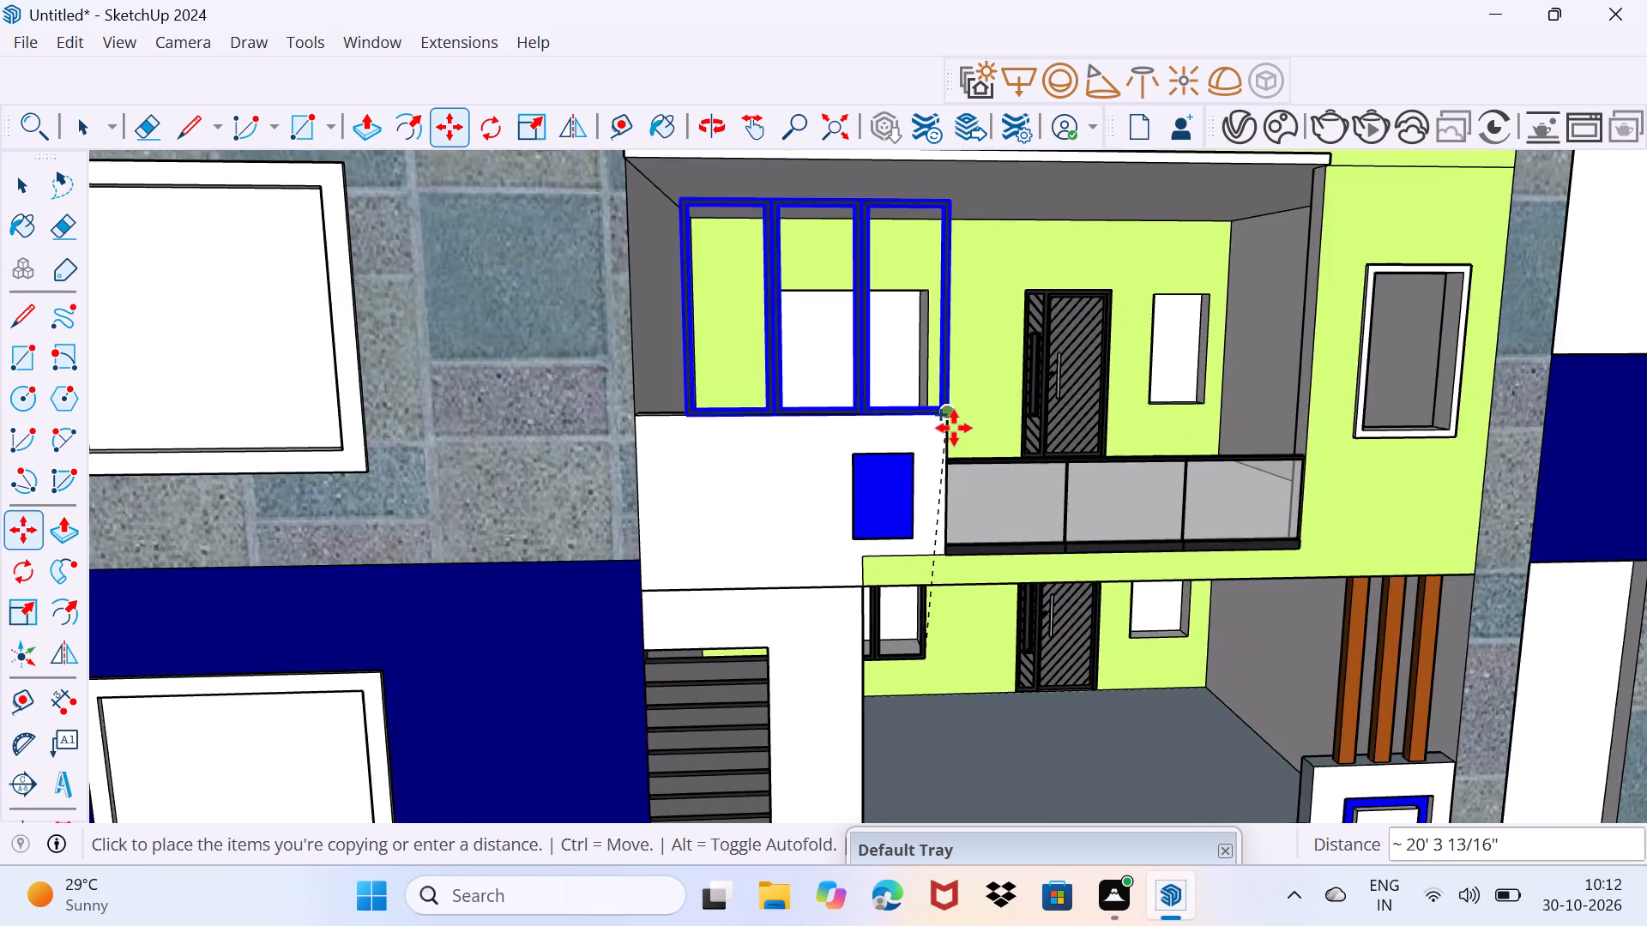
scroll(954, 428, up, 2)
middle_drag(960, 420, 823, 500)
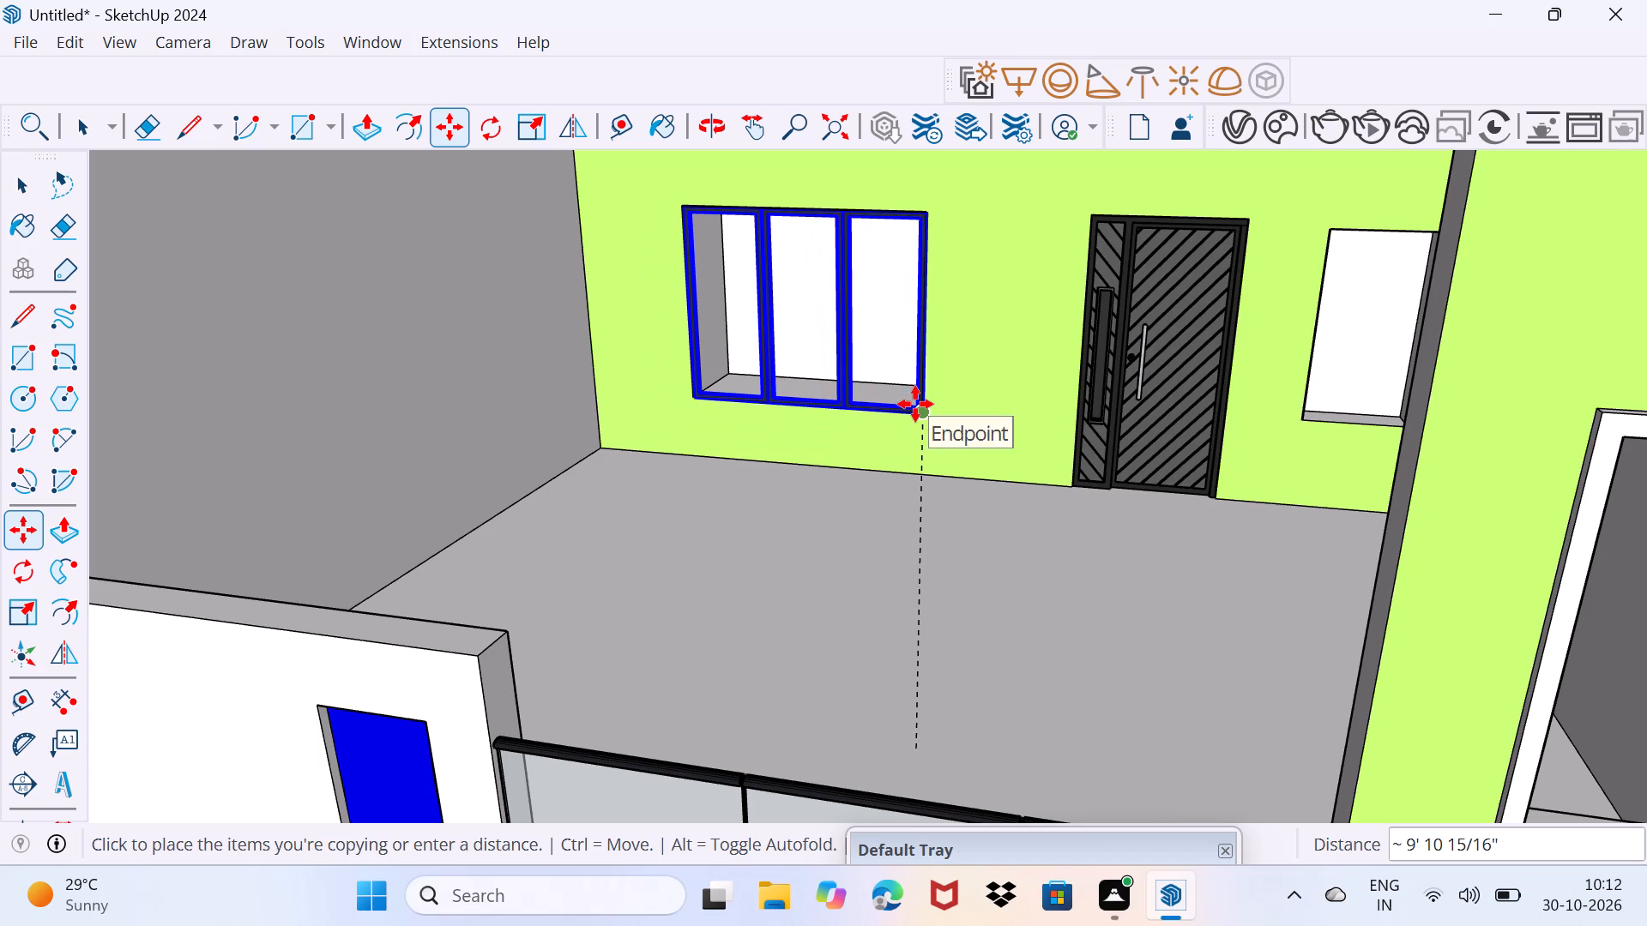
click(915, 404)
key(space)
drag(847, 605, 902, 547)
Open the 3D Warehouse model library for the front elevation's remaining openings.
middle_drag(738, 550, 920, 475)
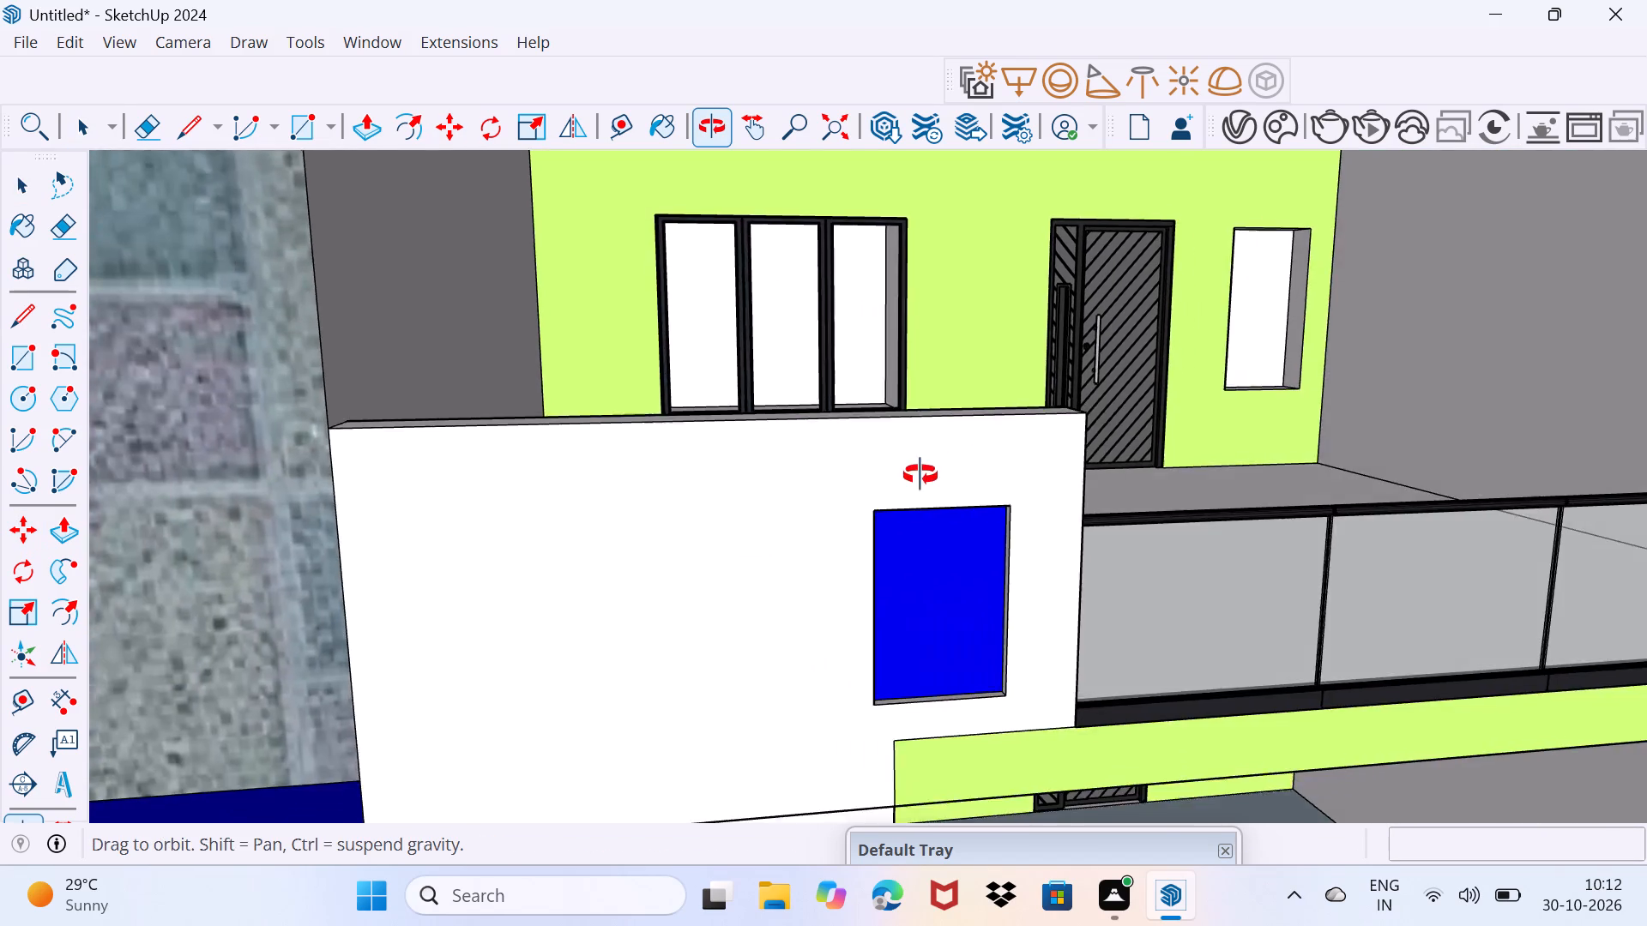
middle_drag(920, 475, 896, 435)
scroll(896, 435, down, 3)
middle_drag(896, 435, 892, 448)
scroll(887, 458, down, 10)
middle_click(890, 466)
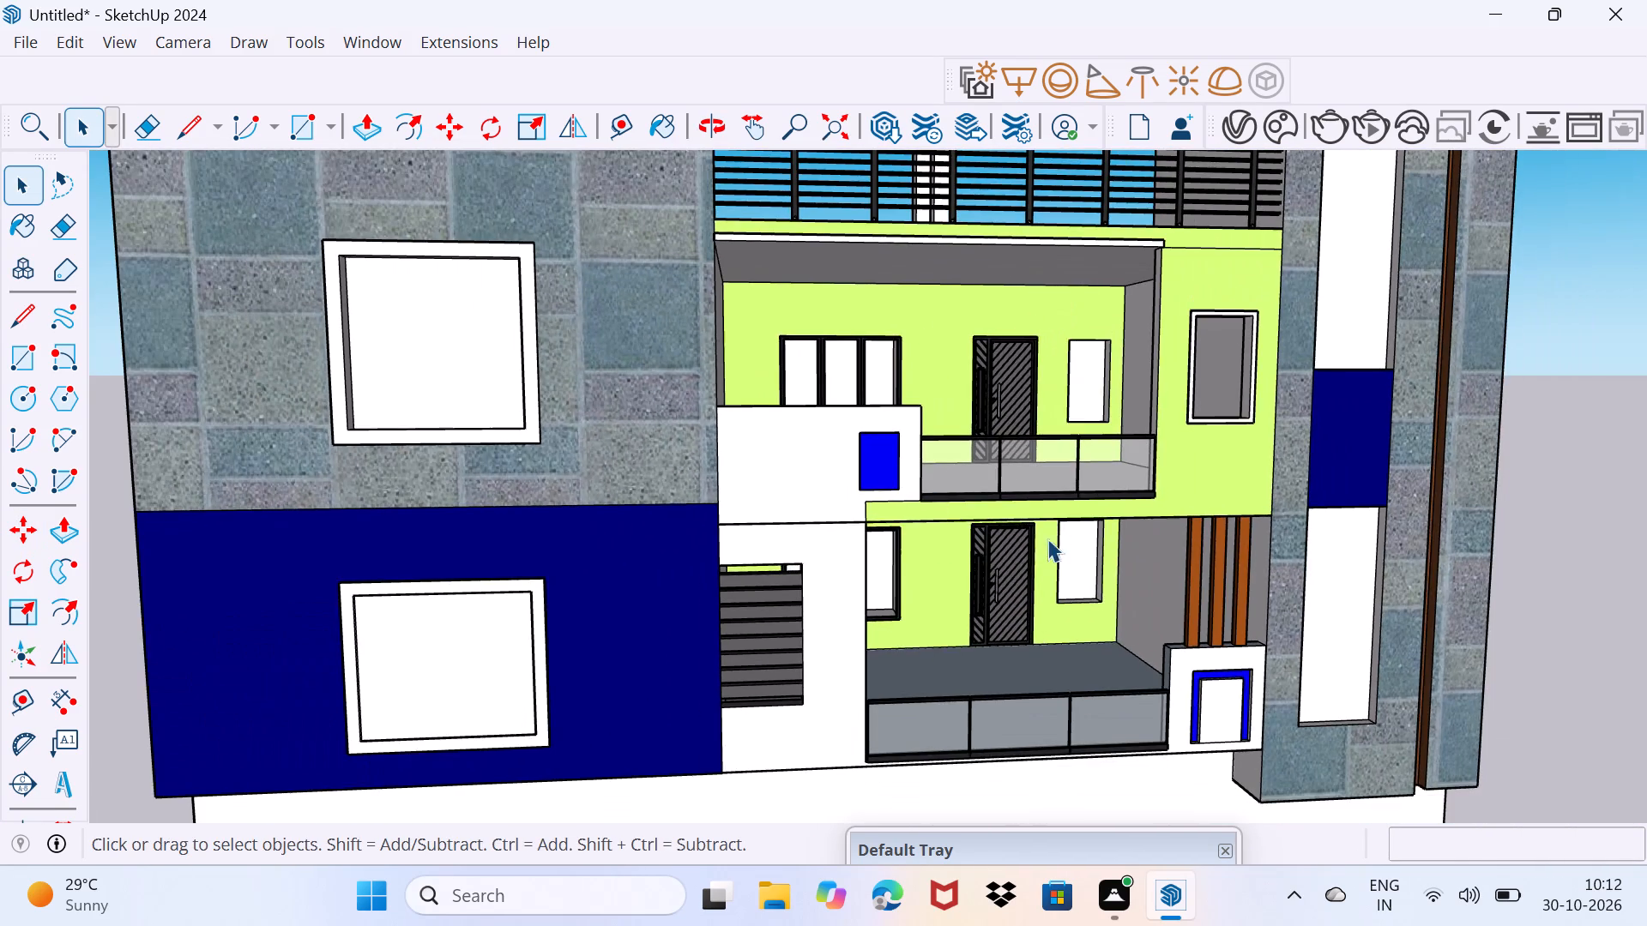
middle_drag(1049, 539, 1023, 553)
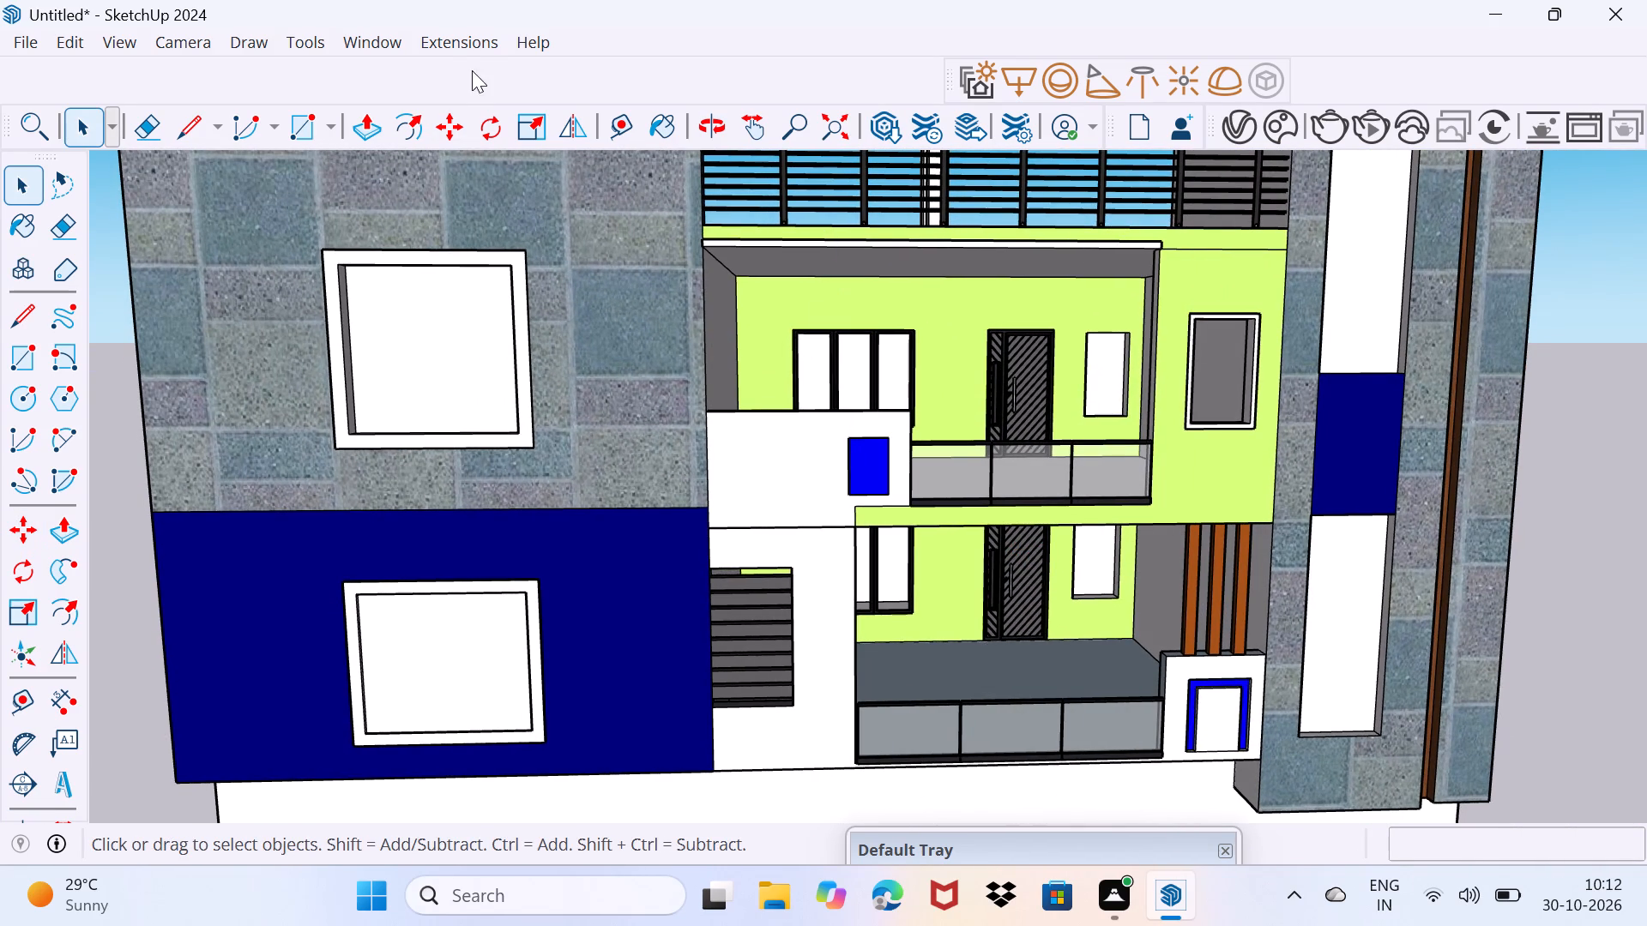
click(365, 45)
click(419, 241)
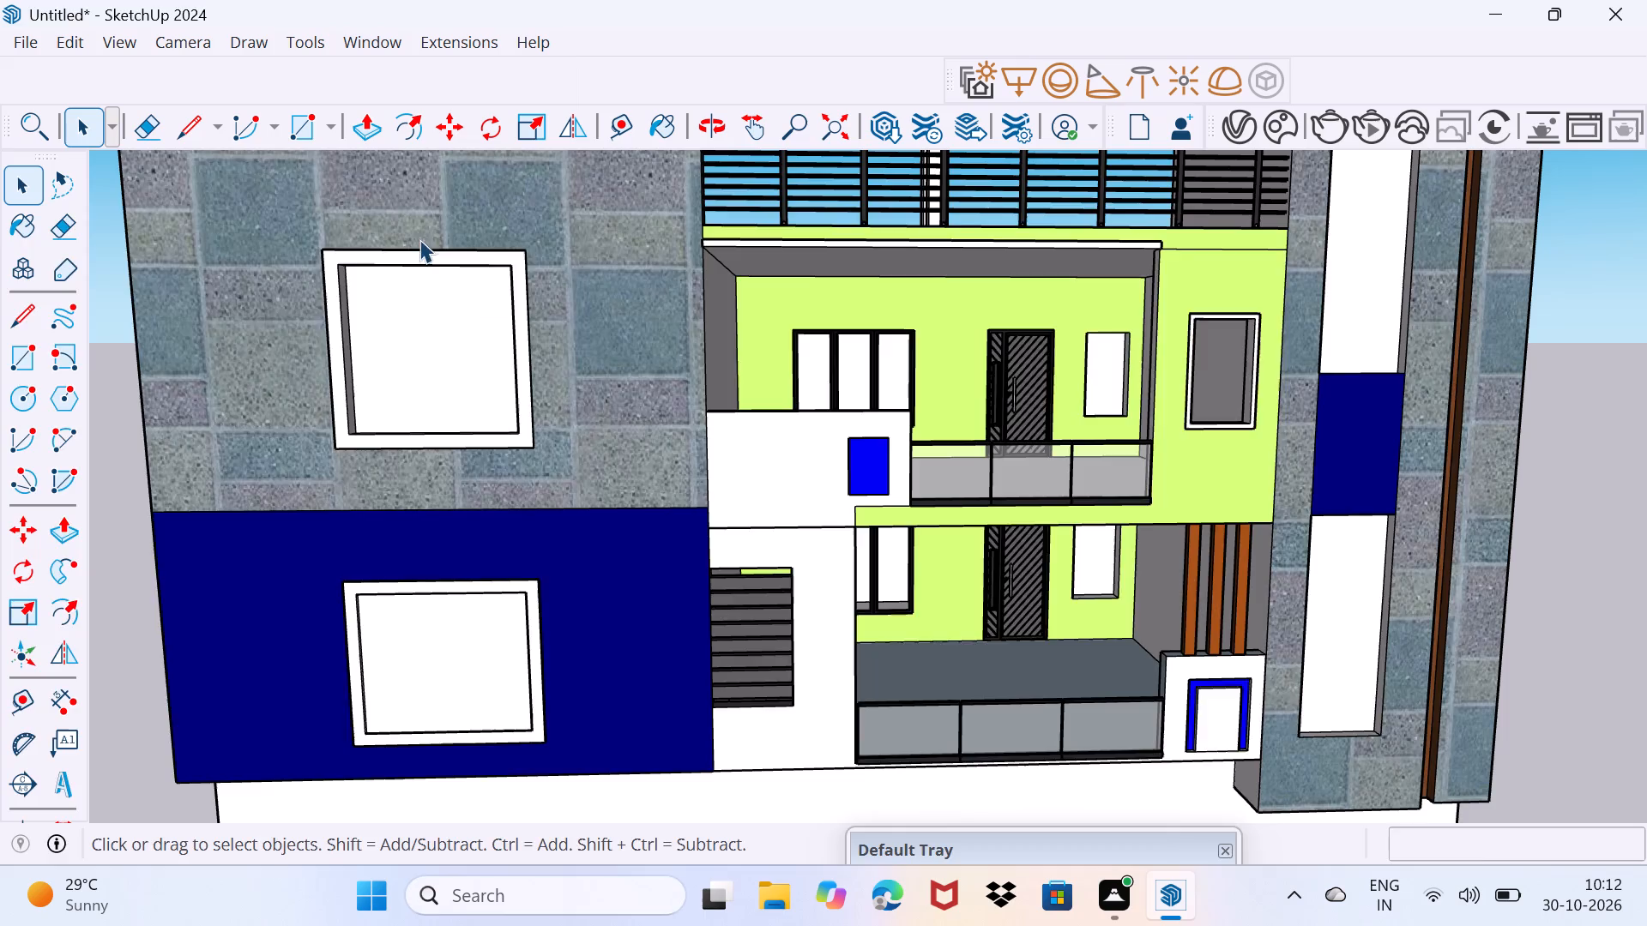
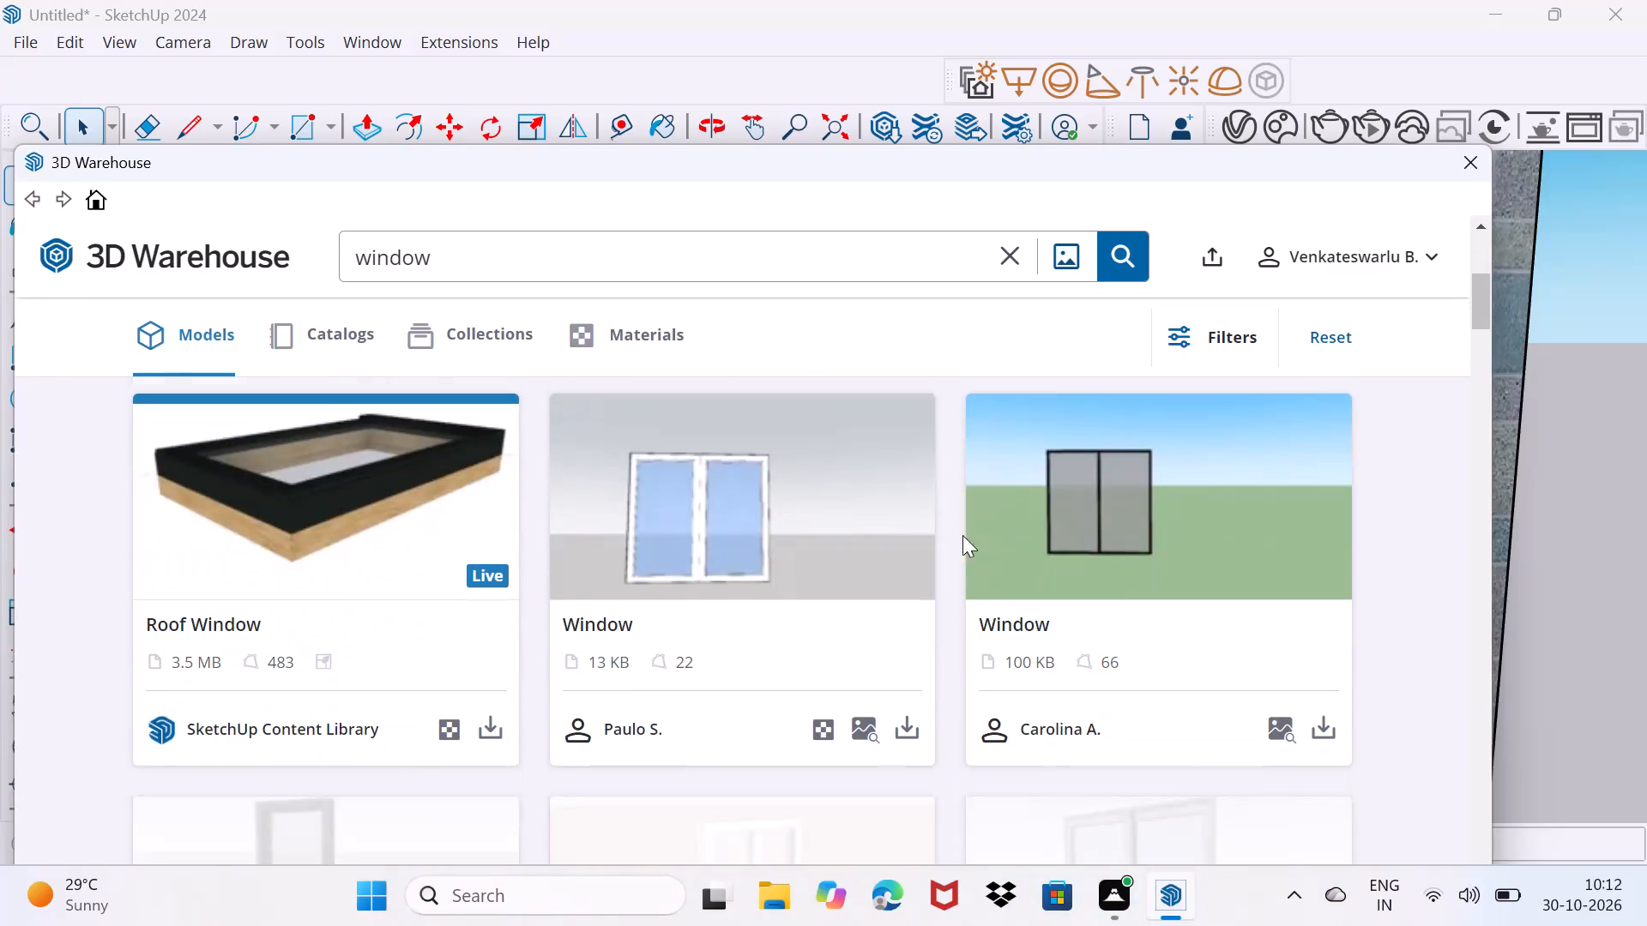
Browse the window models in the search results for one suited to the small opening beside the ground-floor door.
scroll(967, 578, down, 5)
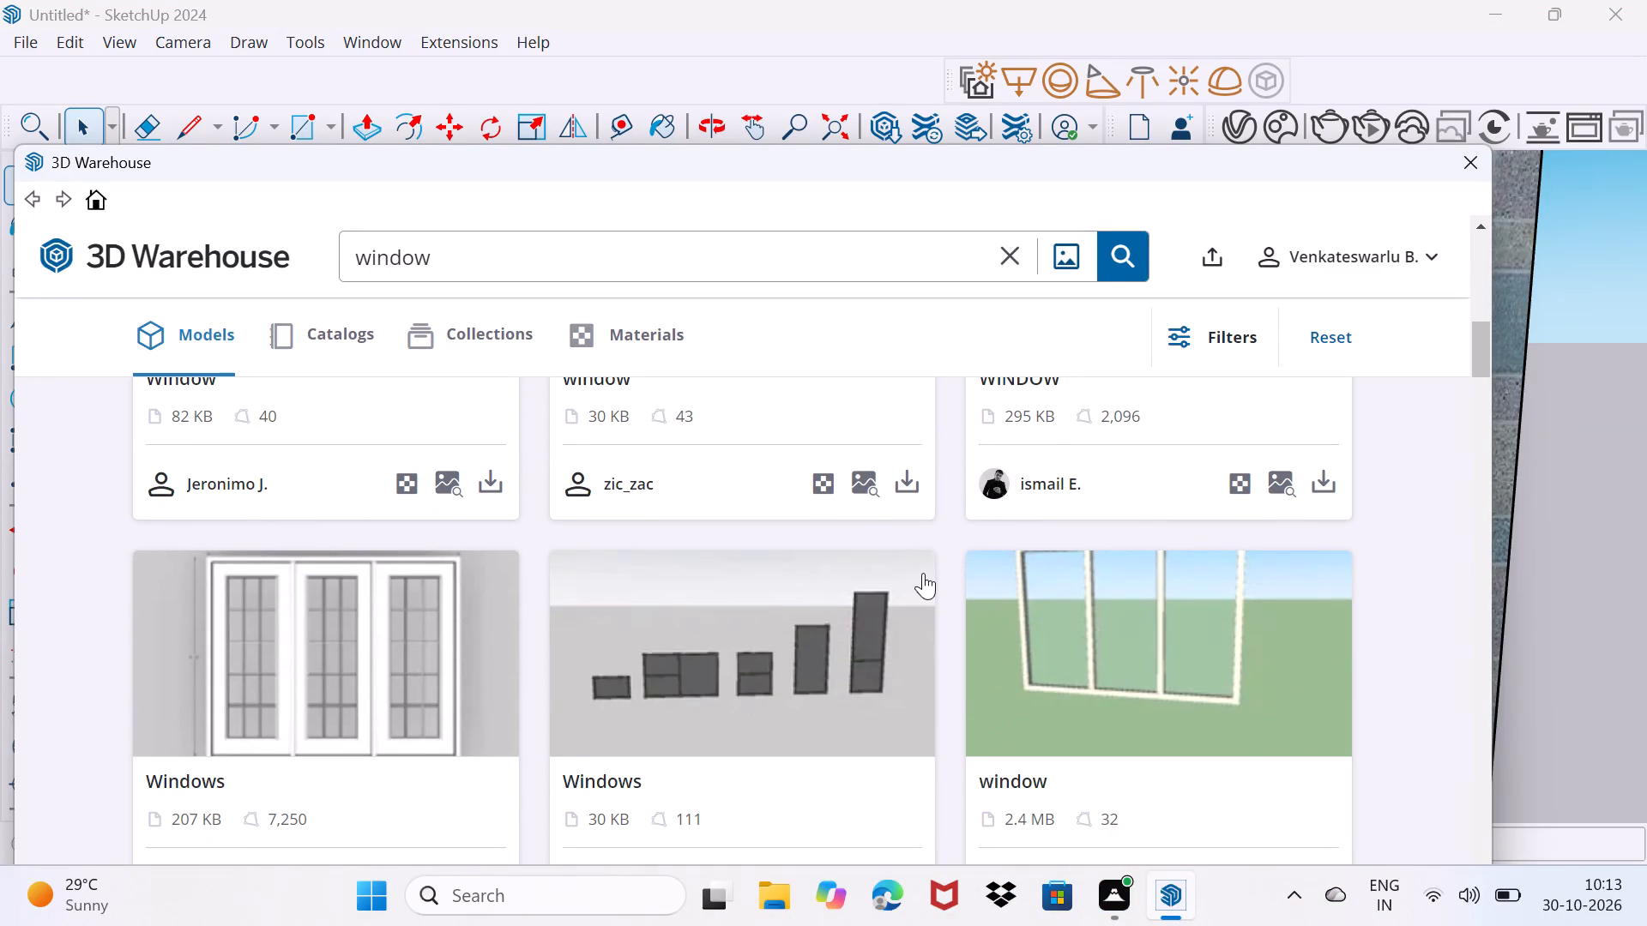
scroll(950, 580, down, 6)
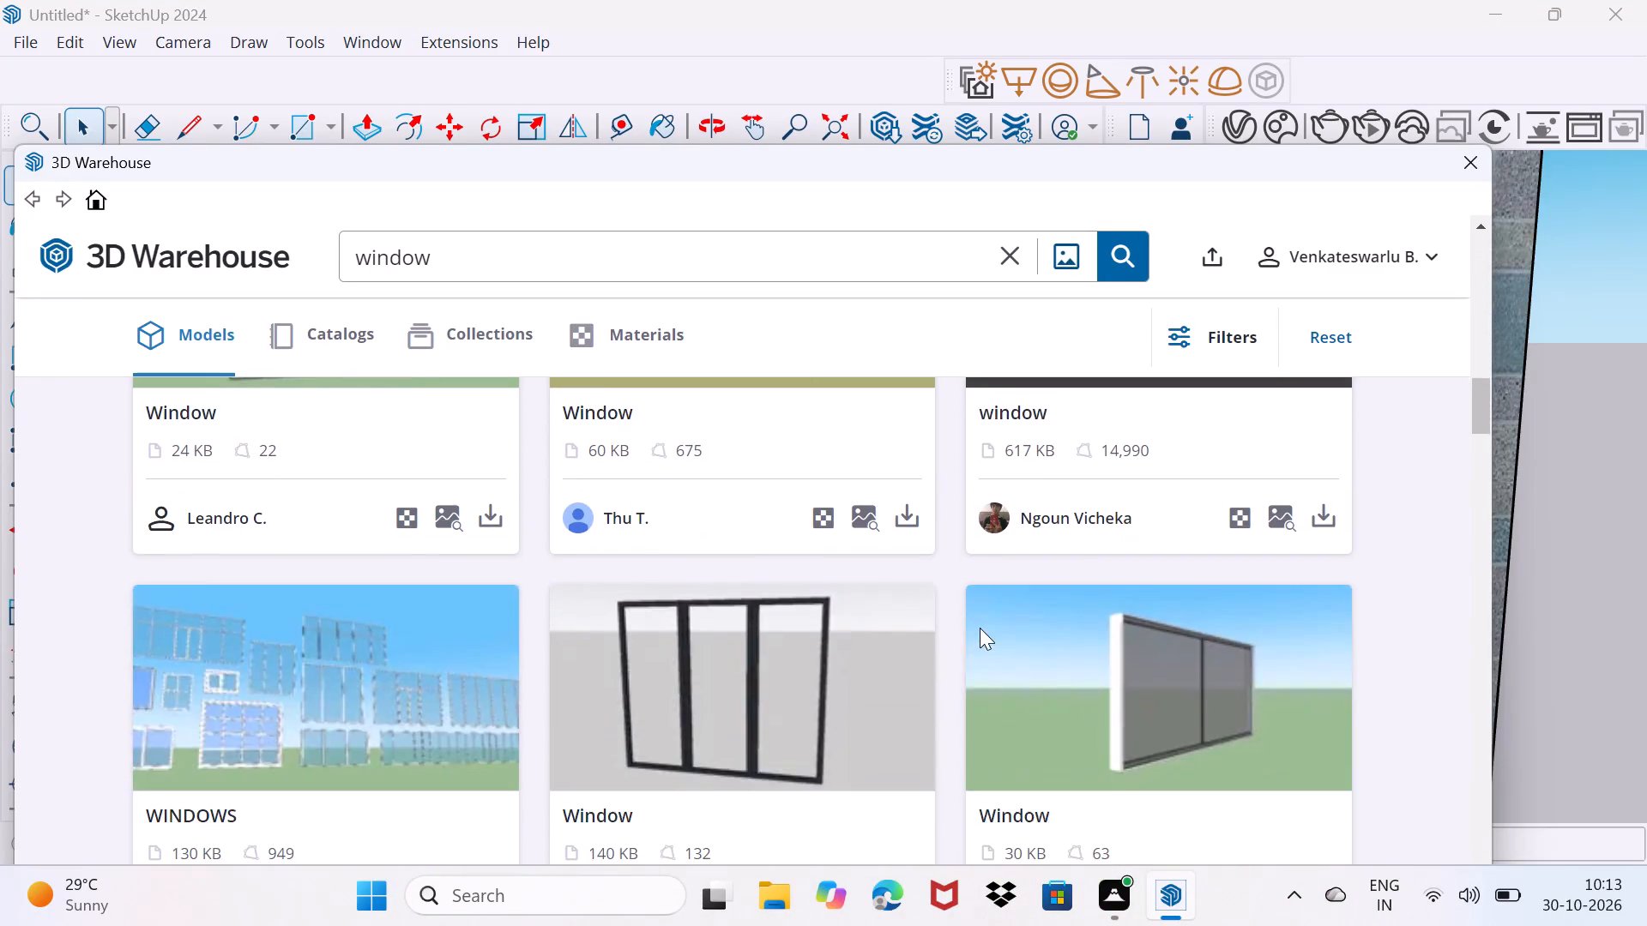
scroll(980, 628, down, 4)
scroll(980, 628, up, 4)
scroll(980, 628, down, 10)
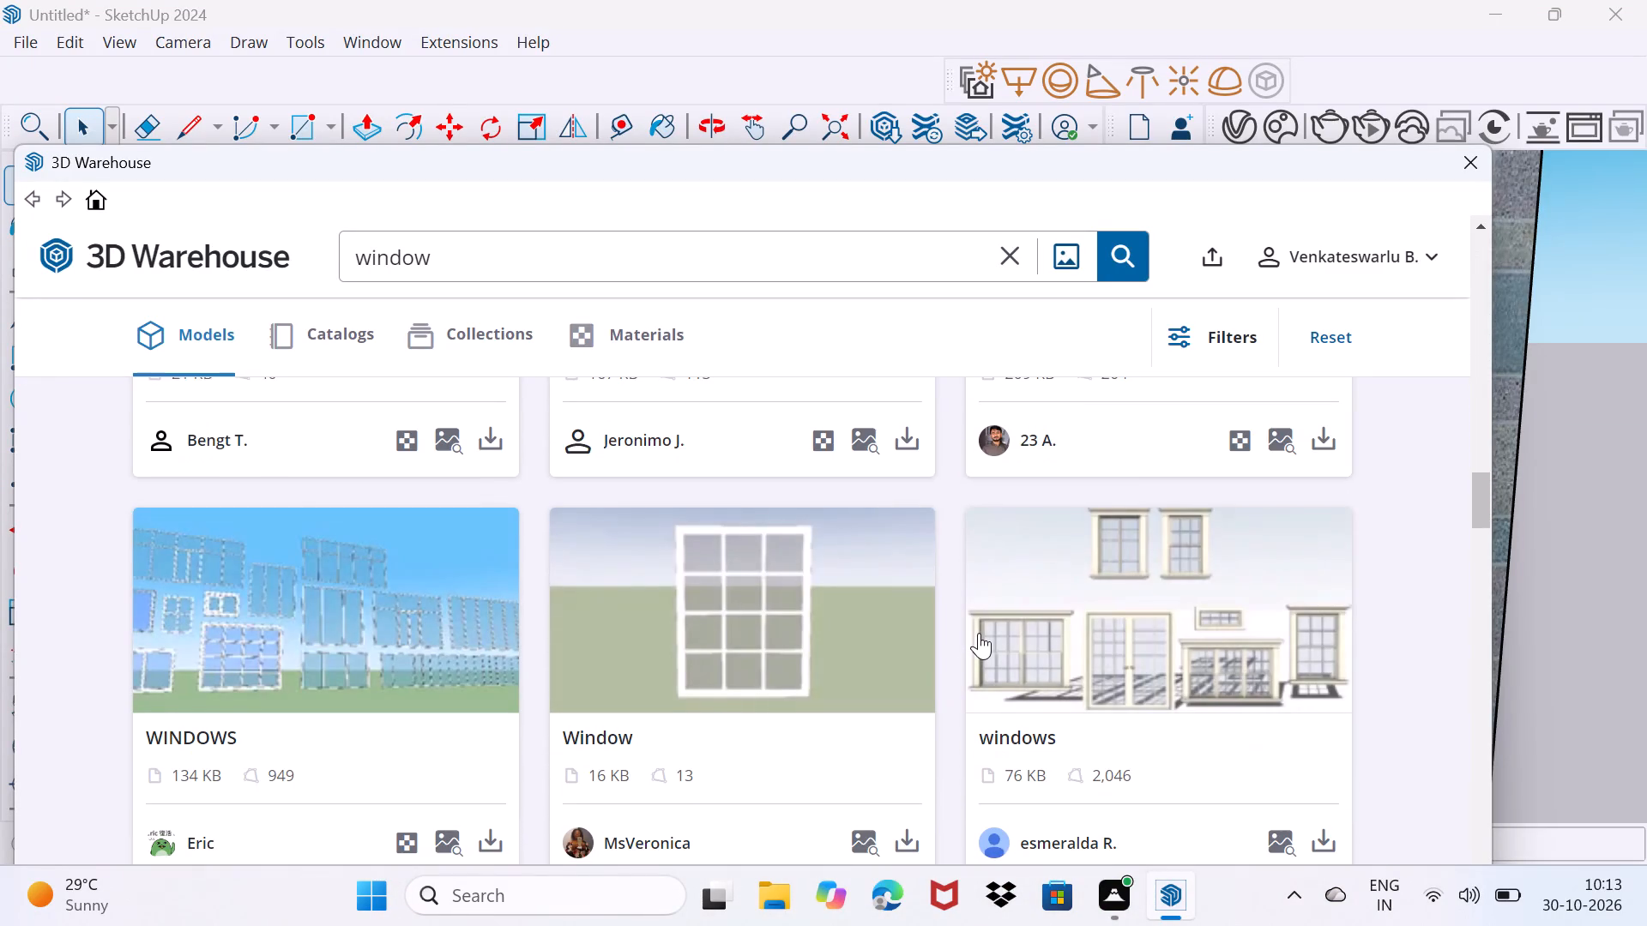
scroll(979, 633, down, 7)
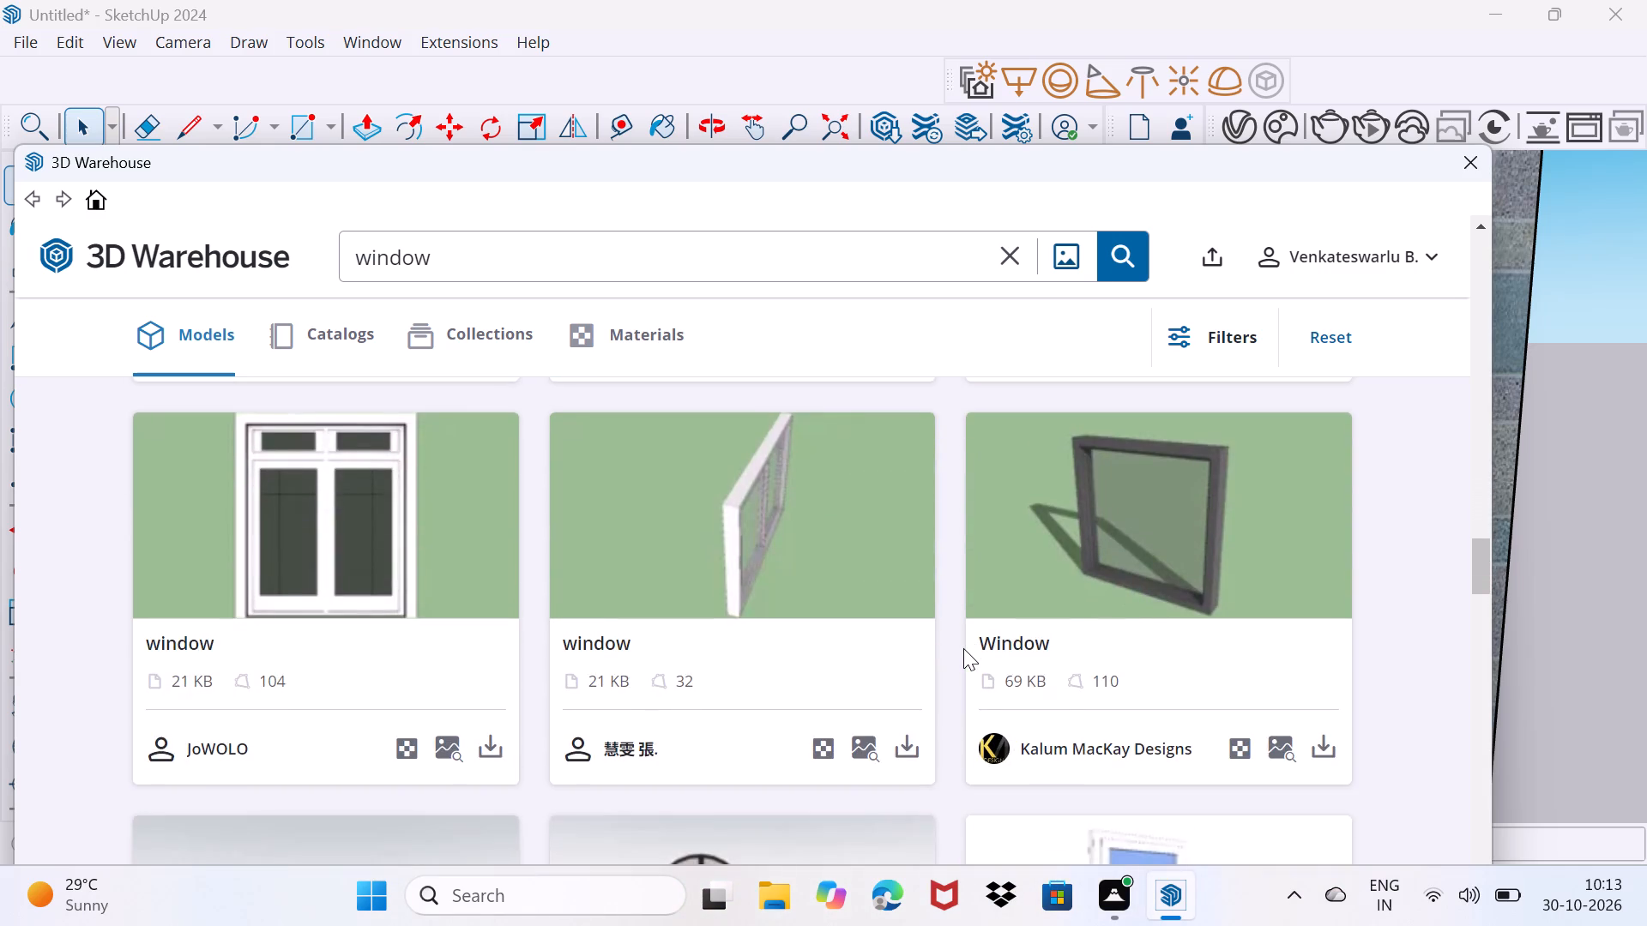
scroll(963, 648, down, 15)
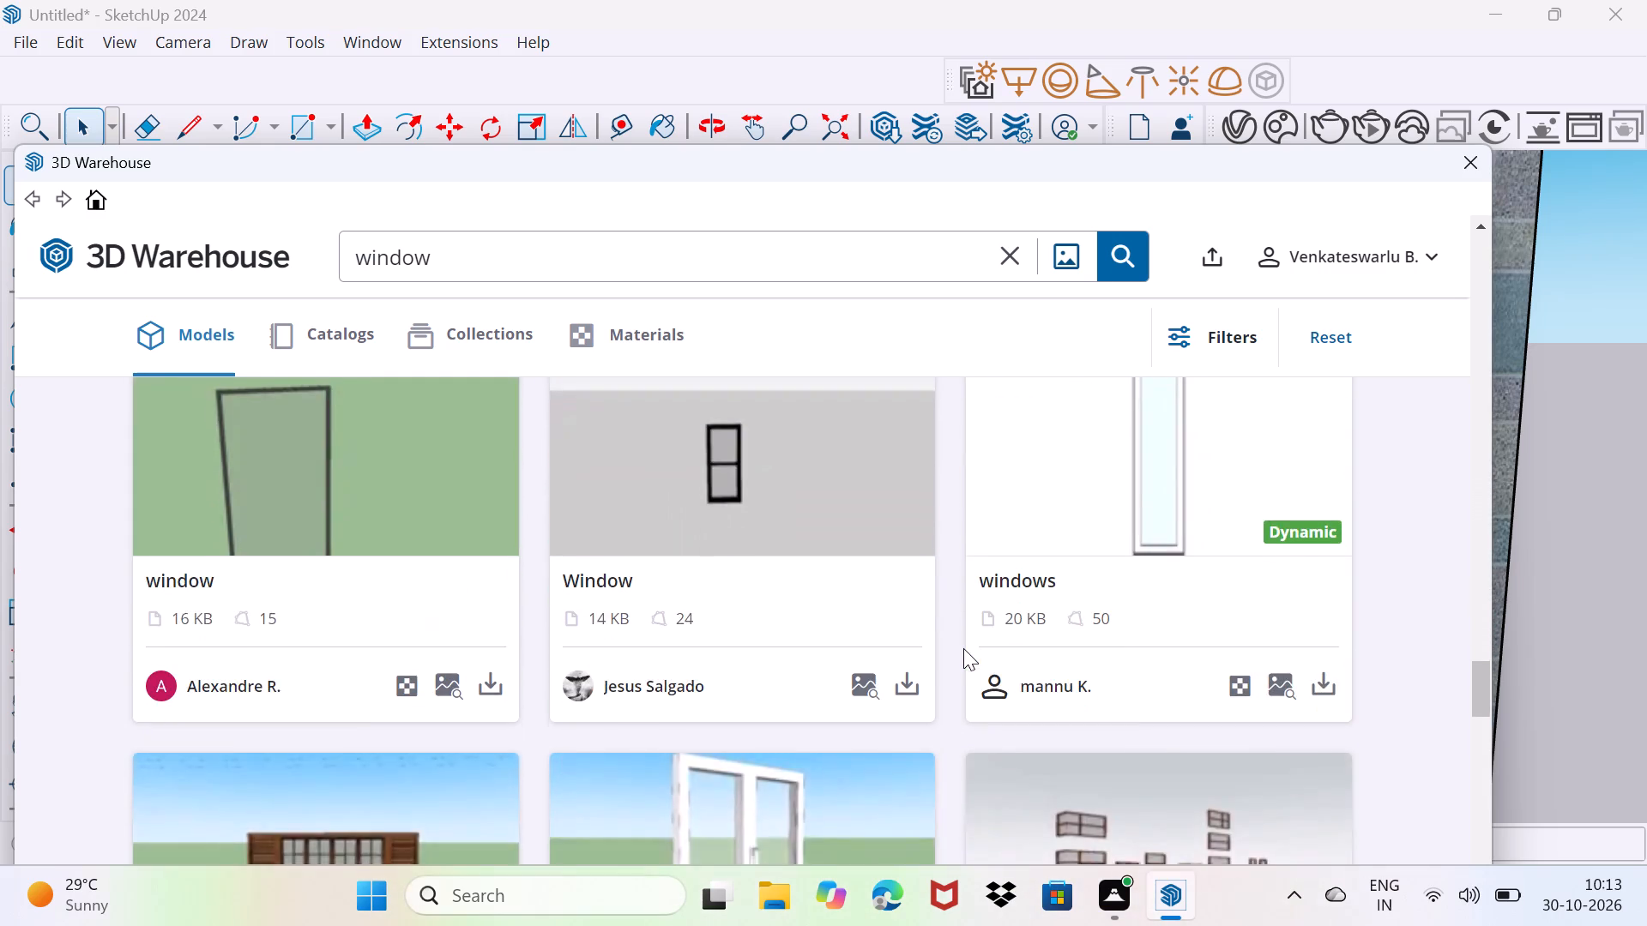
scroll(963, 648, down, 11)
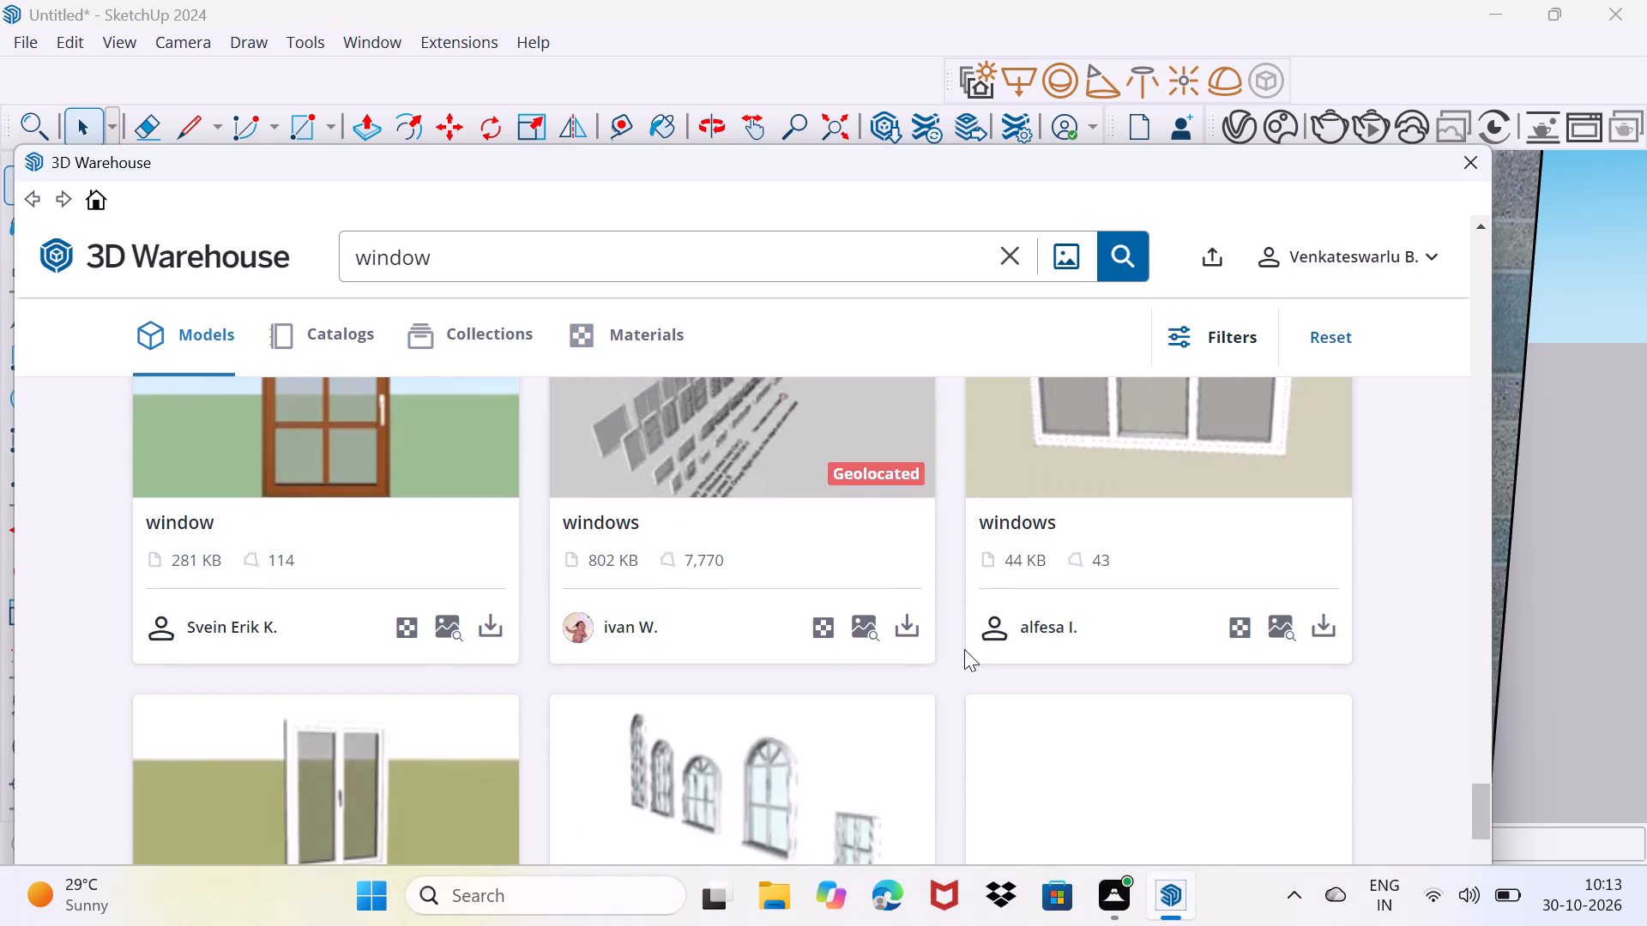
scroll(964, 649, down, 15)
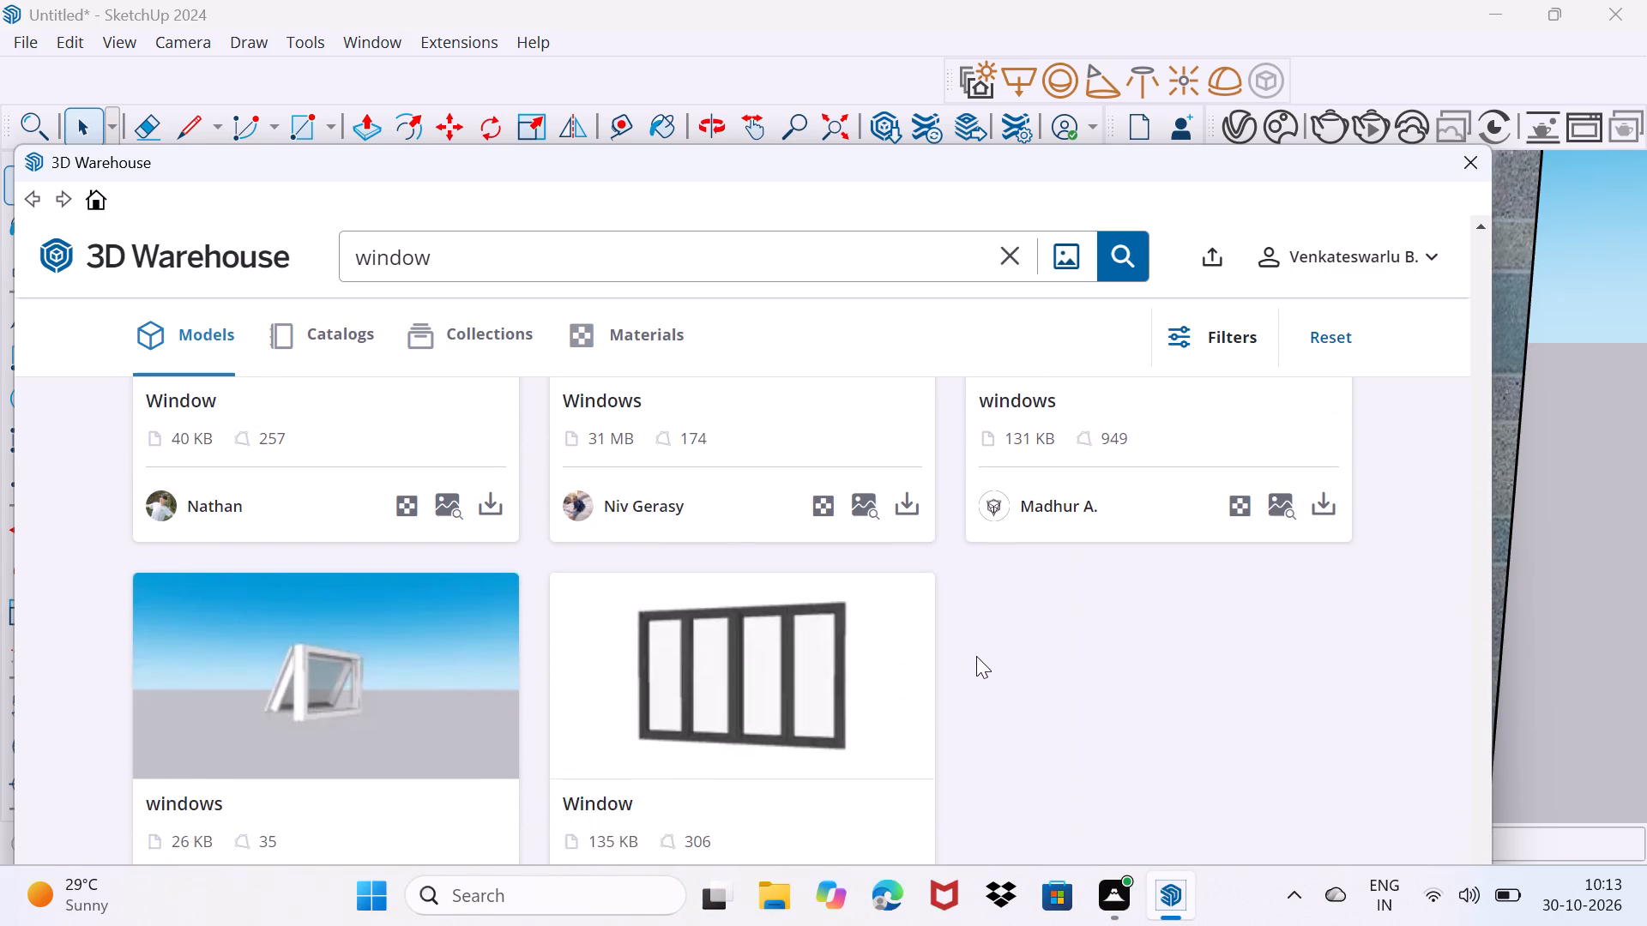
scroll(976, 656, down, 6)
scroll(965, 658, up, 4)
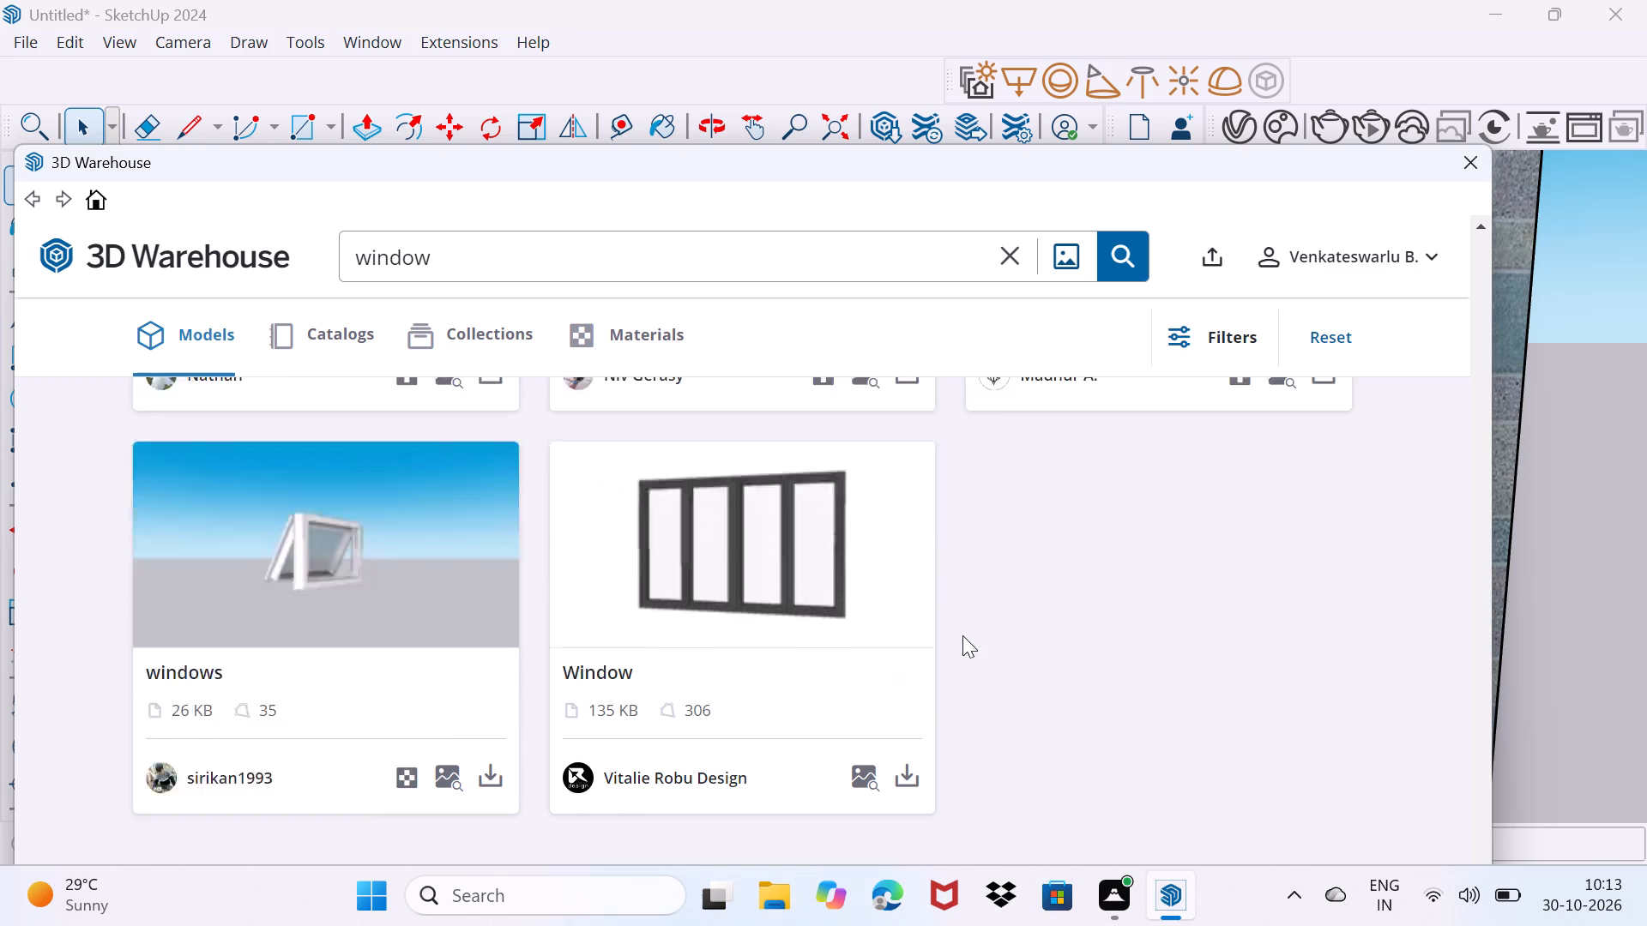
scroll(962, 631, up, 4)
scroll(962, 631, down, 4)
scroll(962, 635, up, 4)
scroll(962, 635, down, 4)
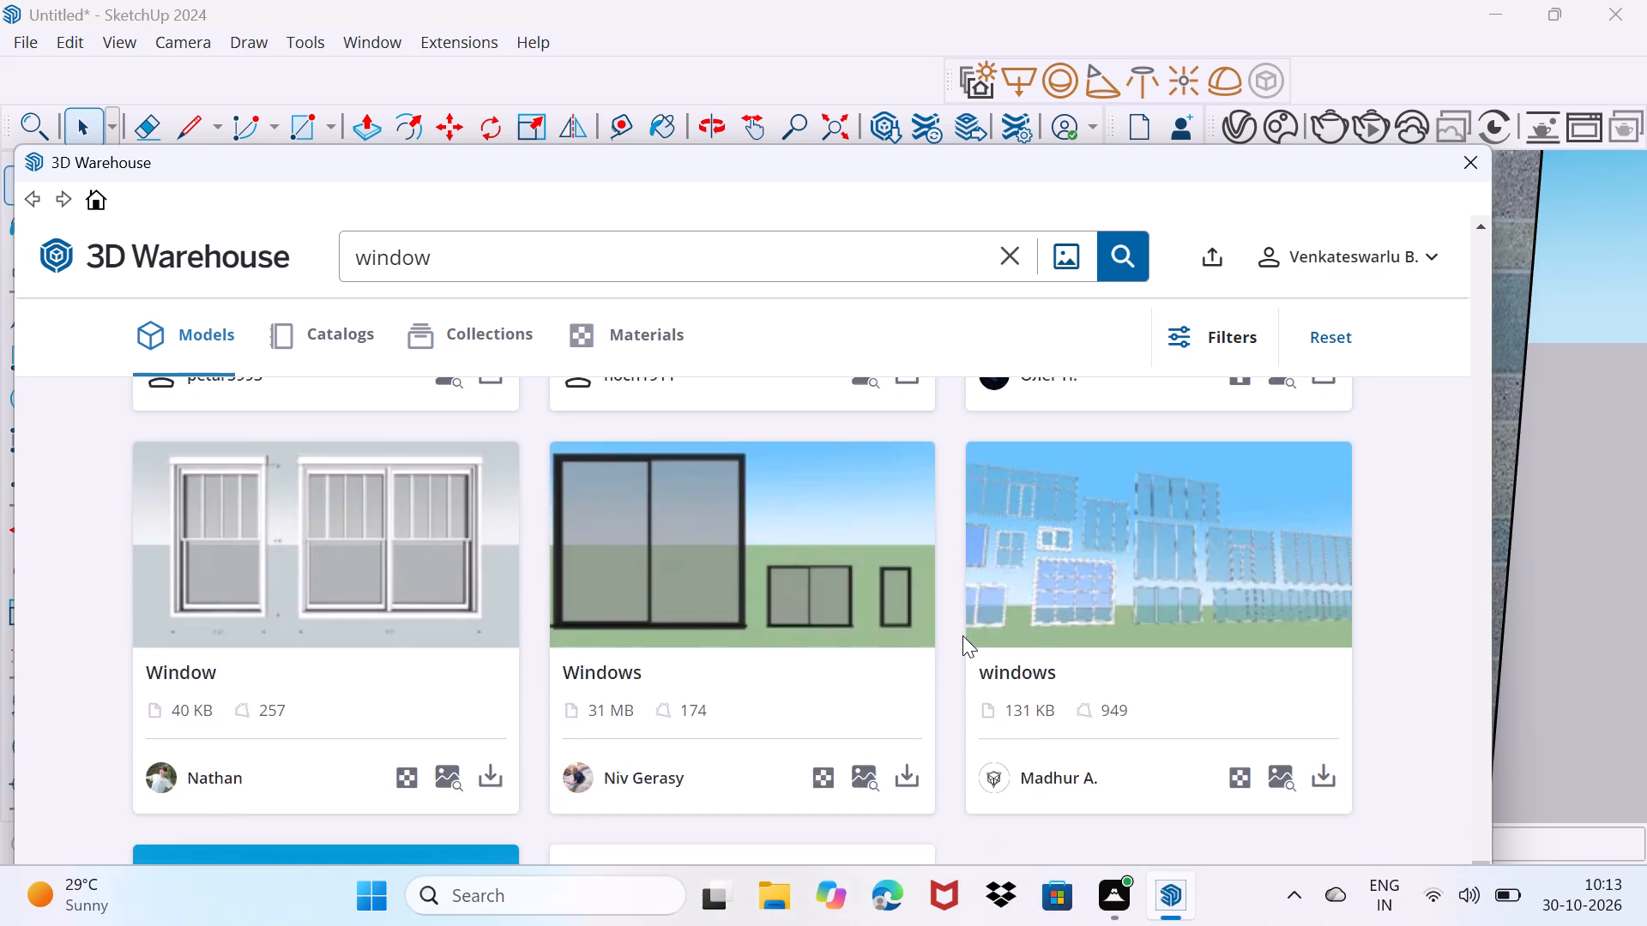
scroll(962, 635, up, 17)
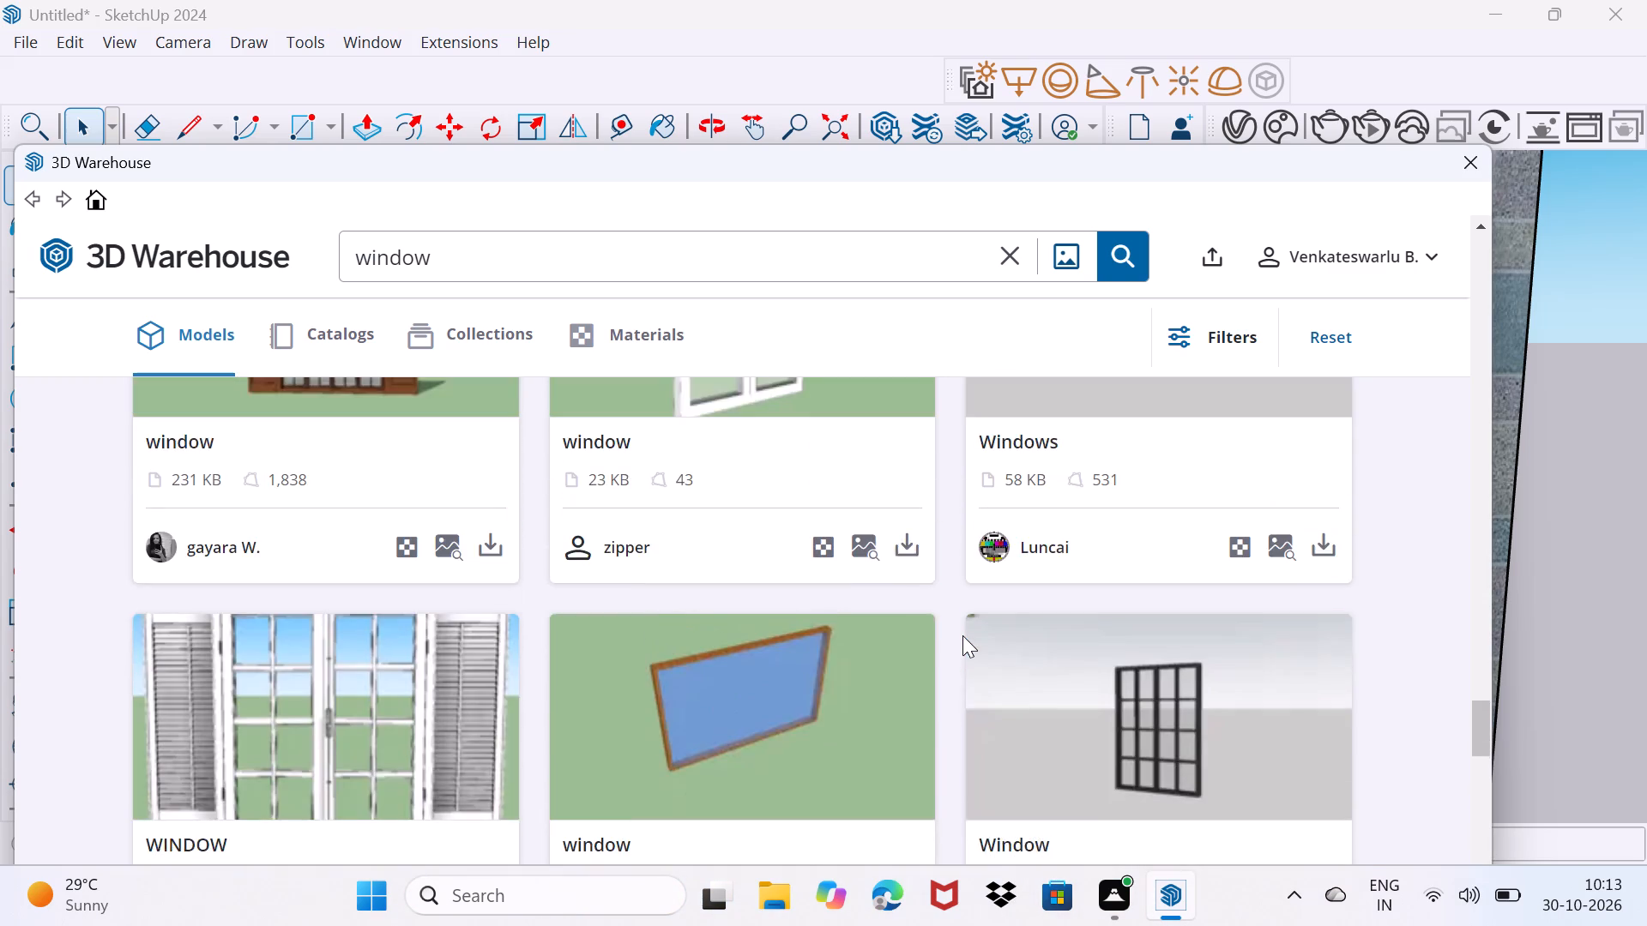
scroll(962, 635, up, 16)
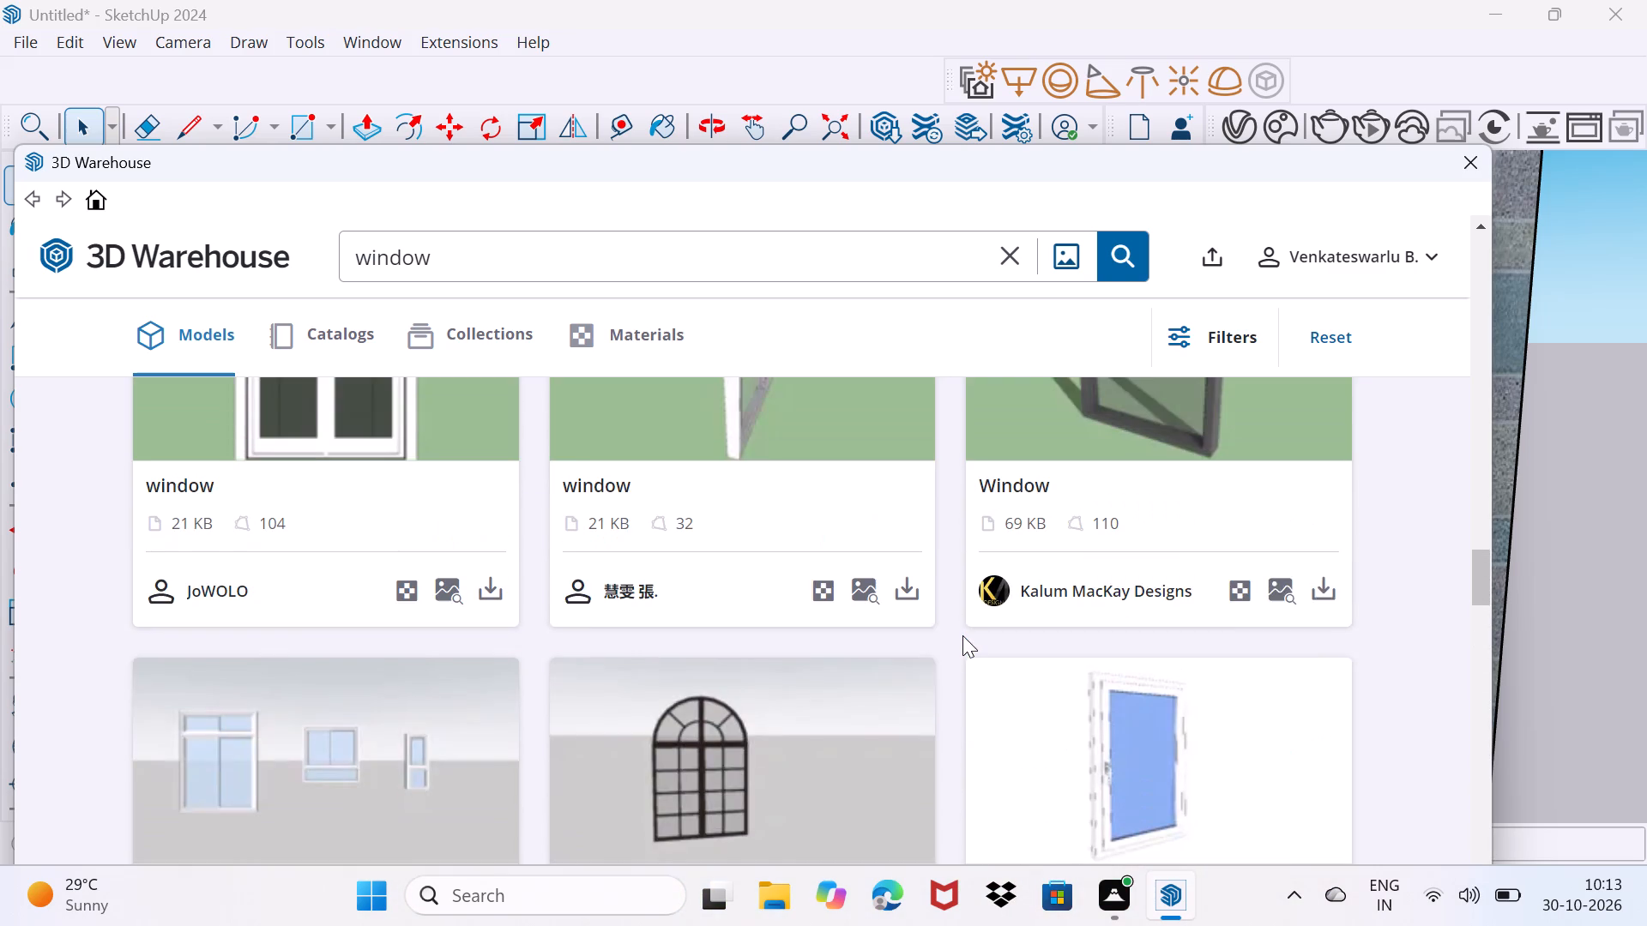
scroll(962, 635, up, 11)
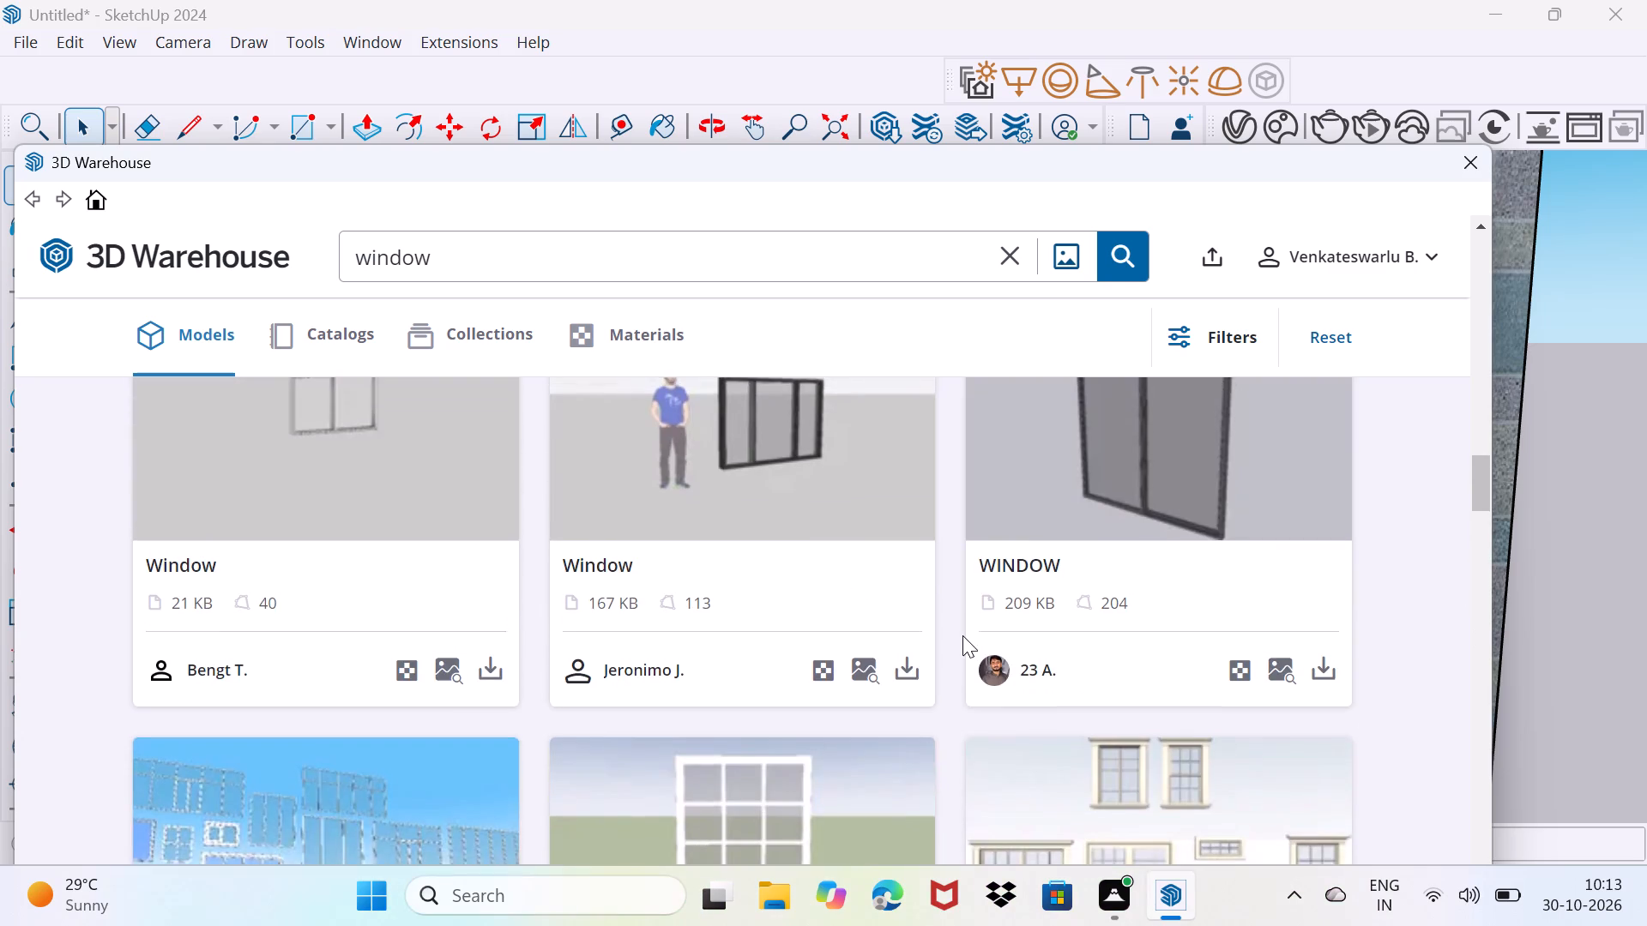
scroll(962, 635, up, 11)
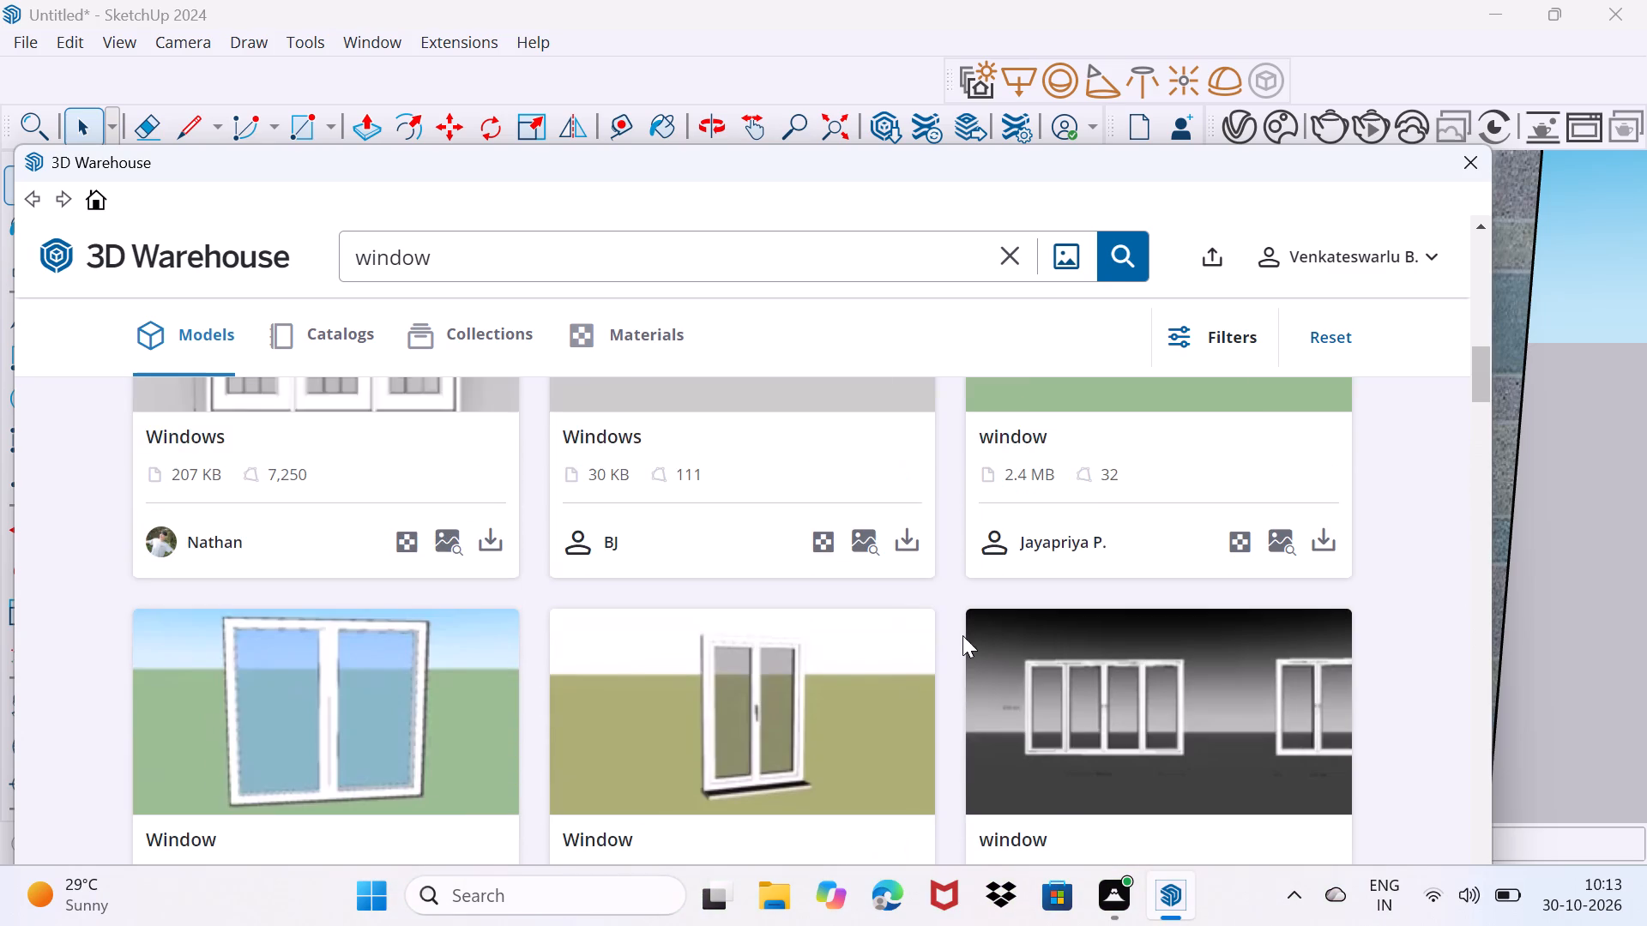
scroll(962, 635, up, 7)
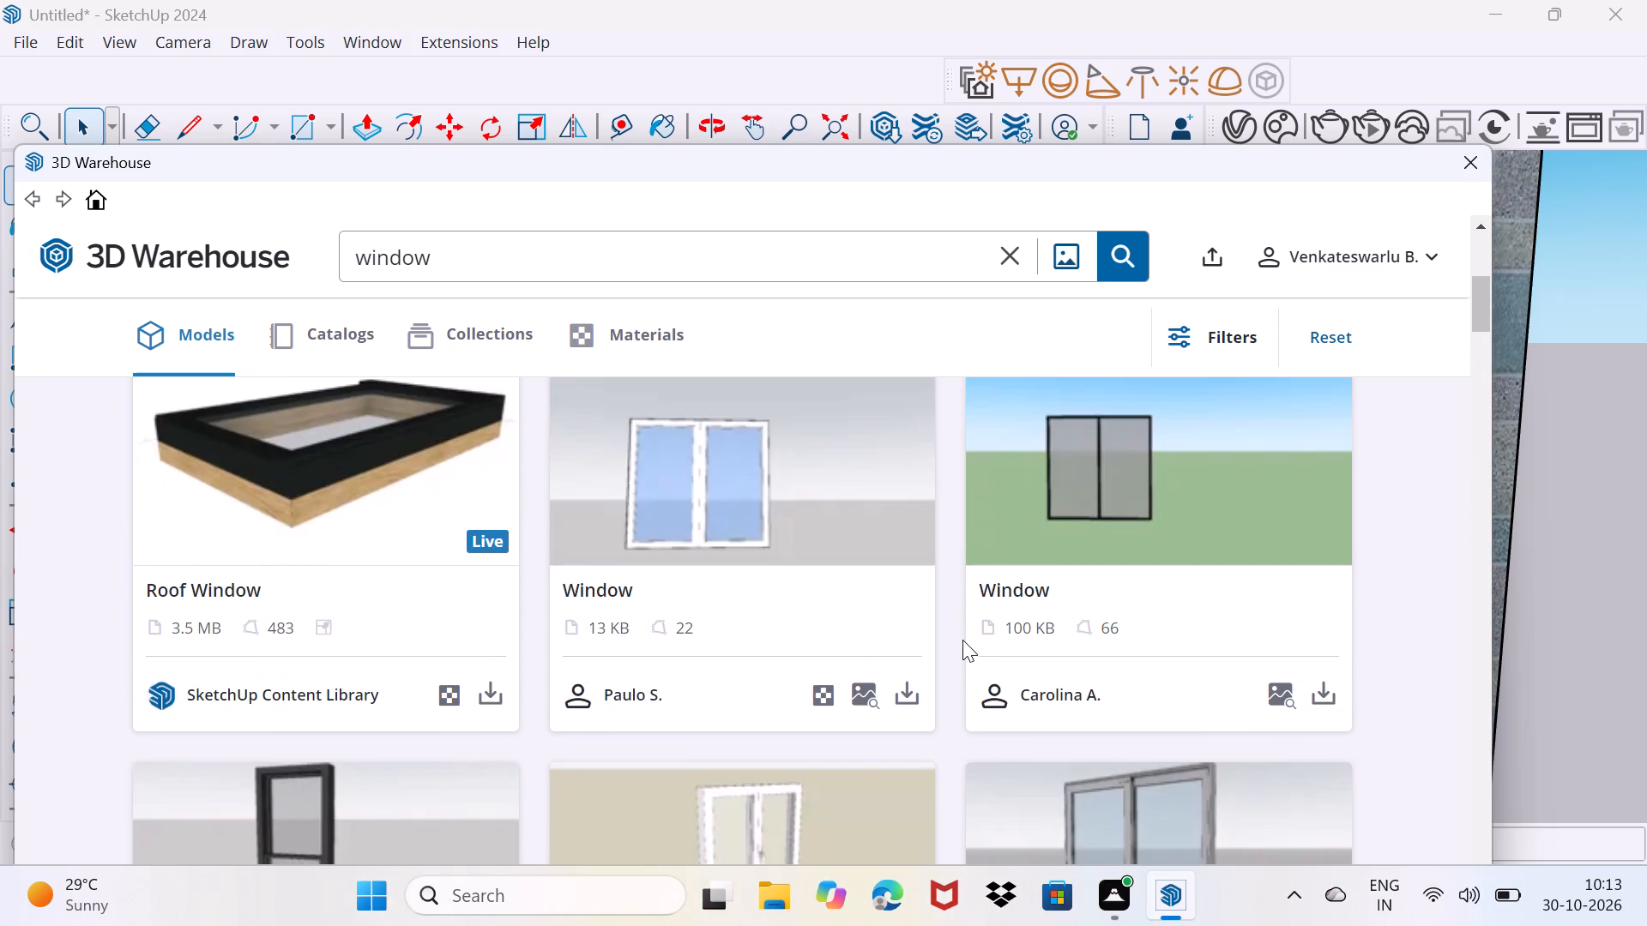
scroll(962, 640, up, 6)
scroll(962, 640, down, 7)
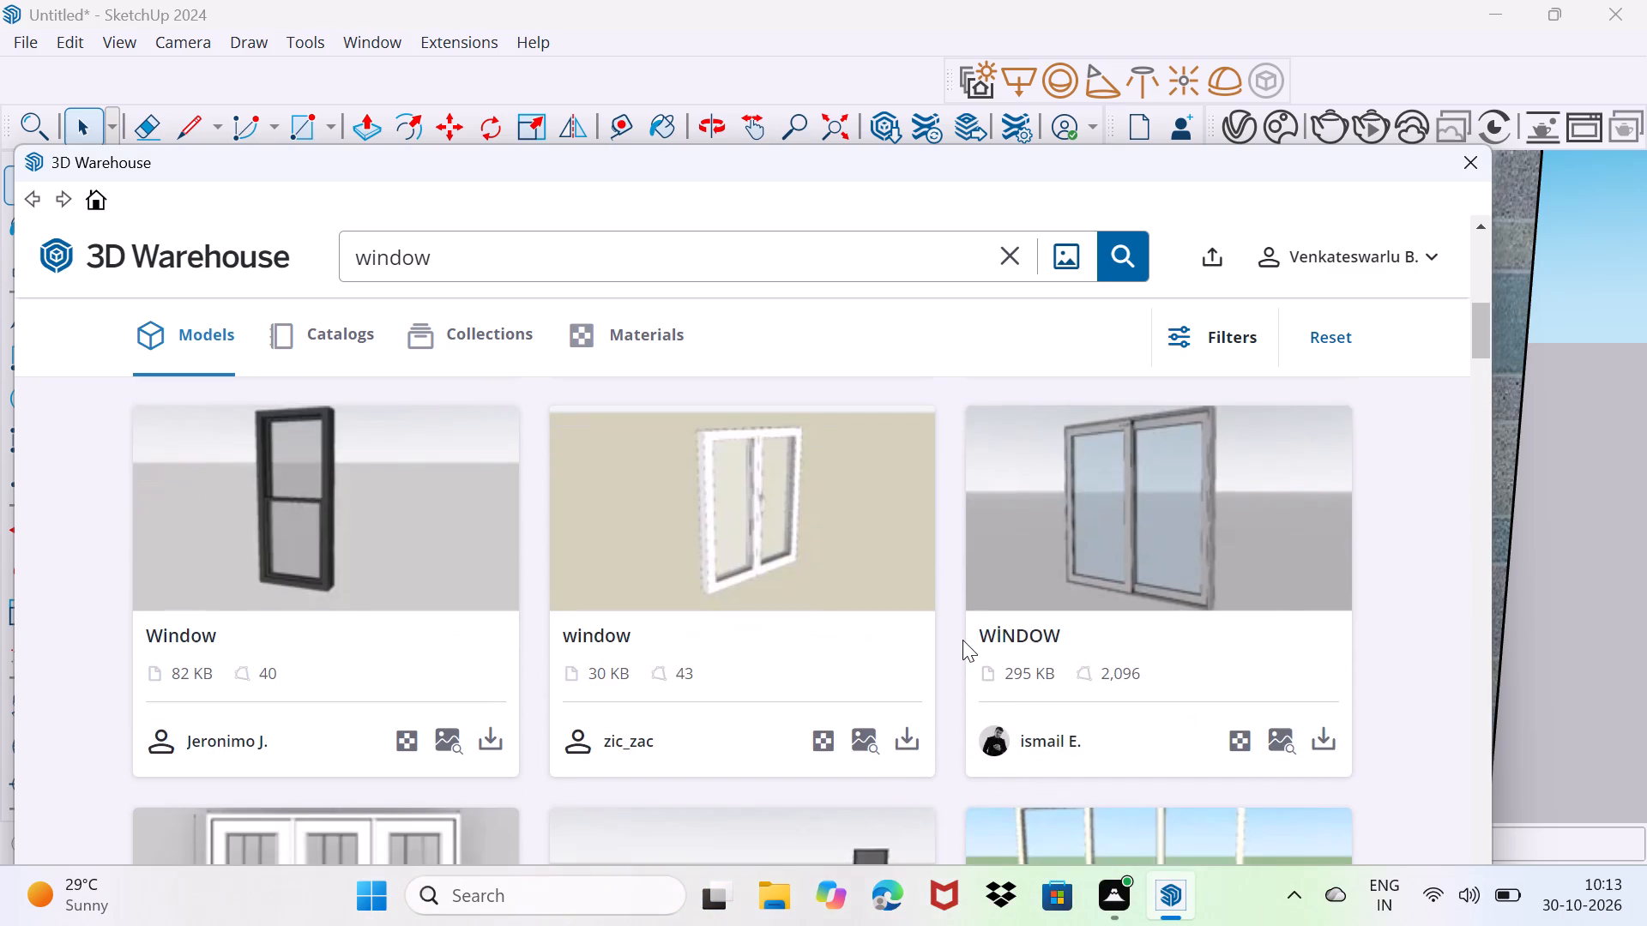
scroll(962, 640, down, 19)
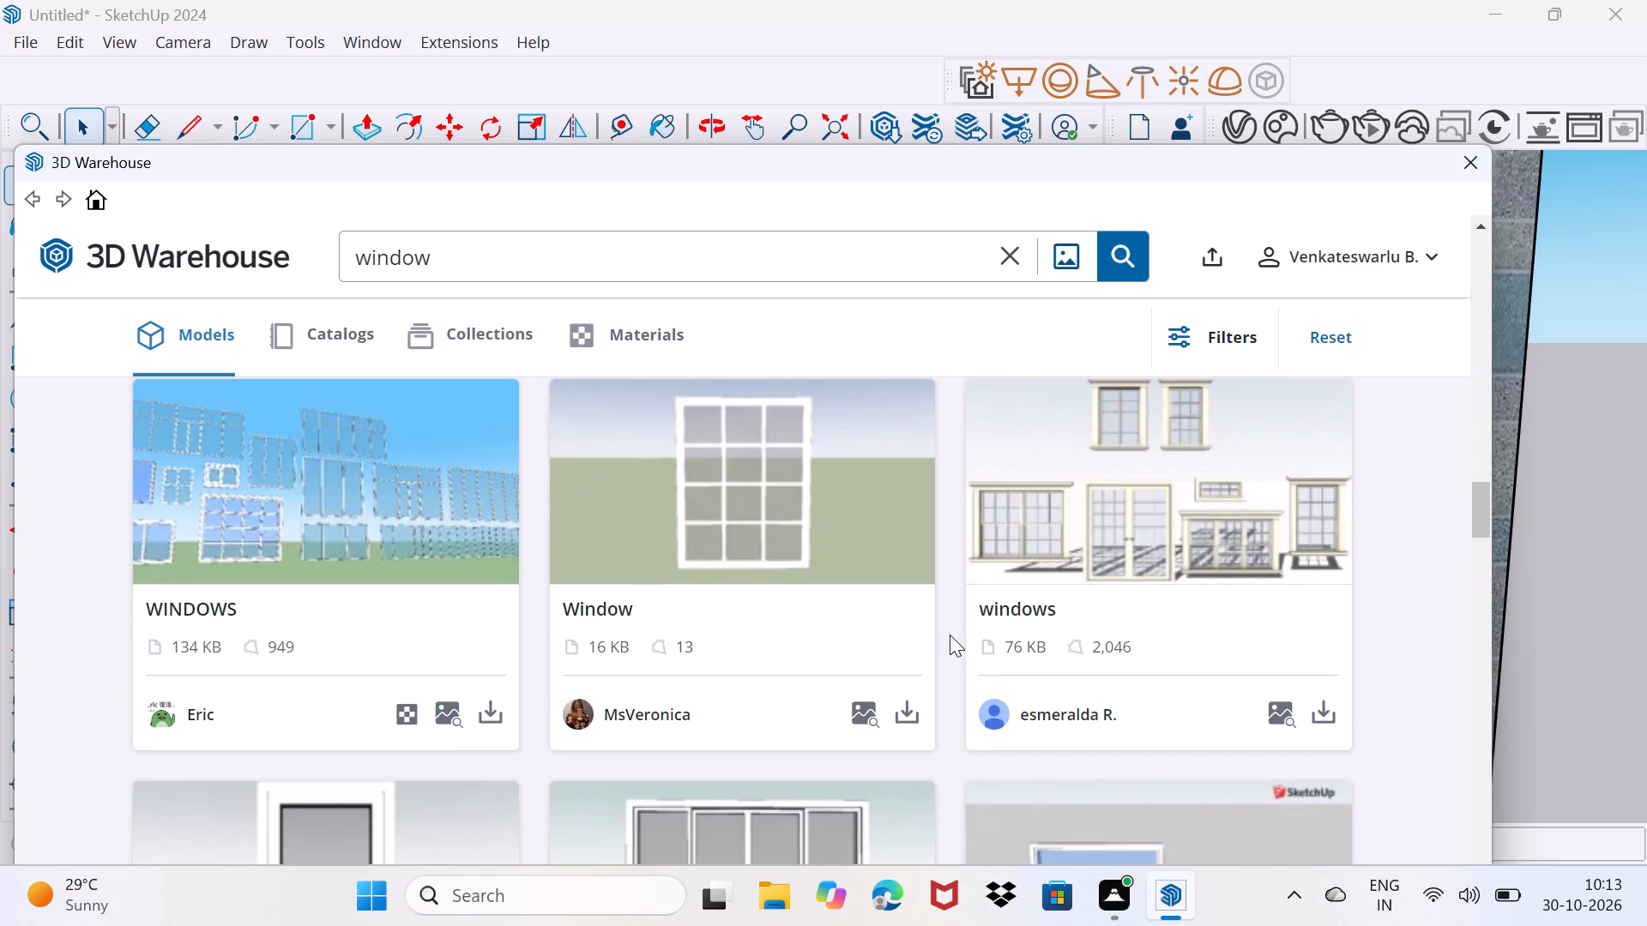
scroll(928, 676, down, 3)
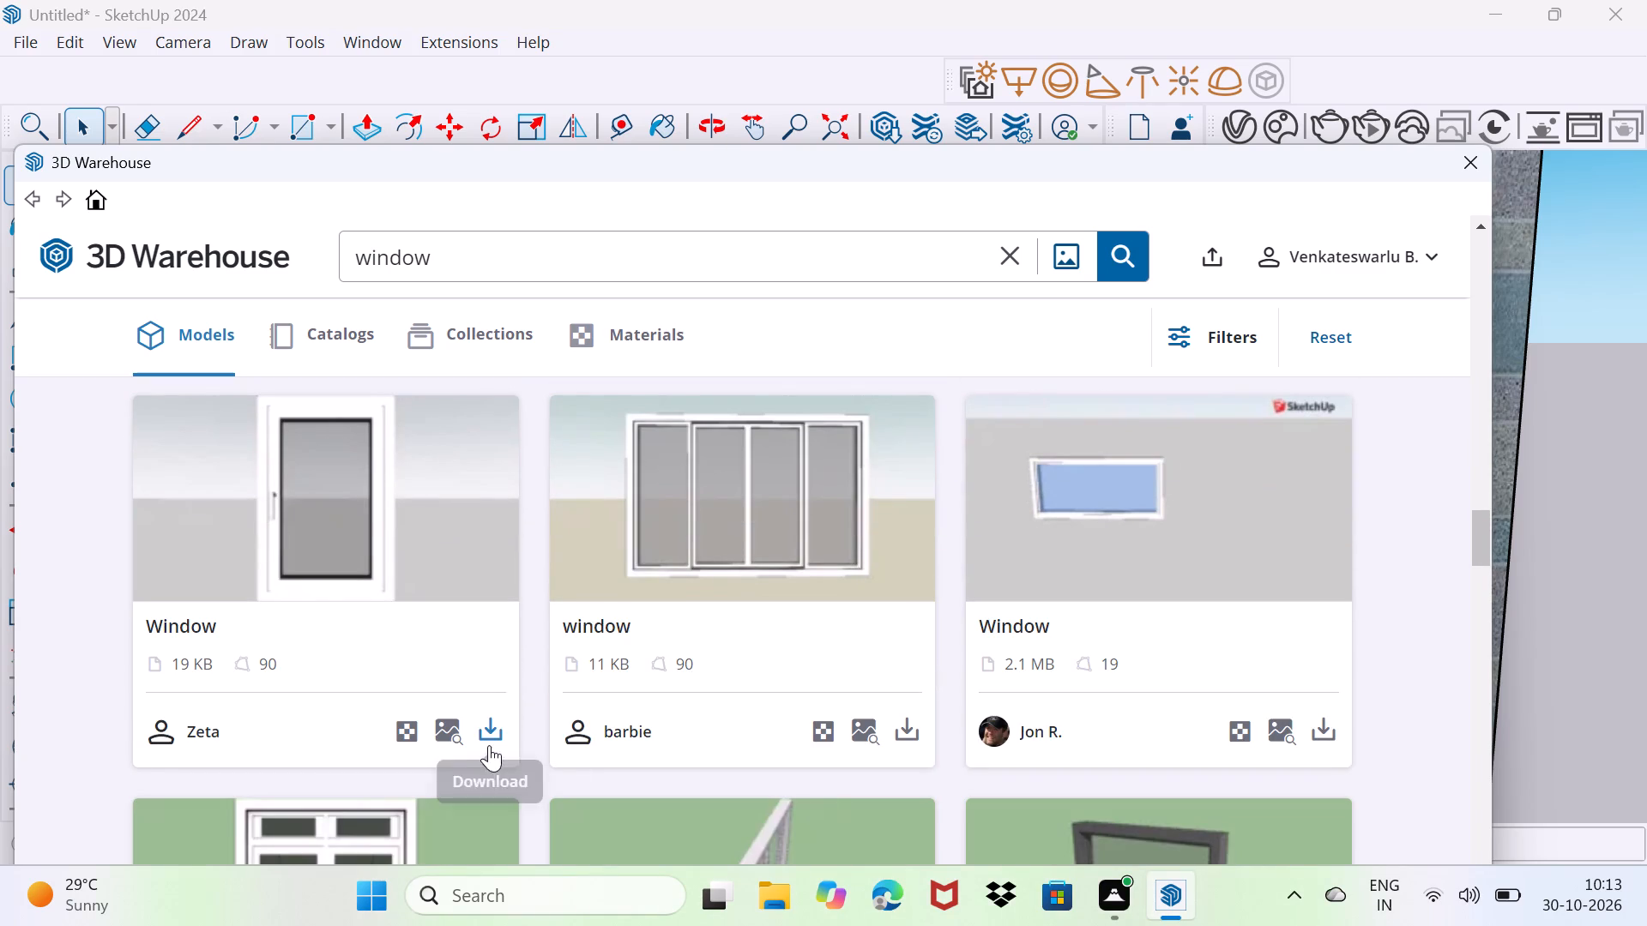
scroll(501, 721, down, 3)
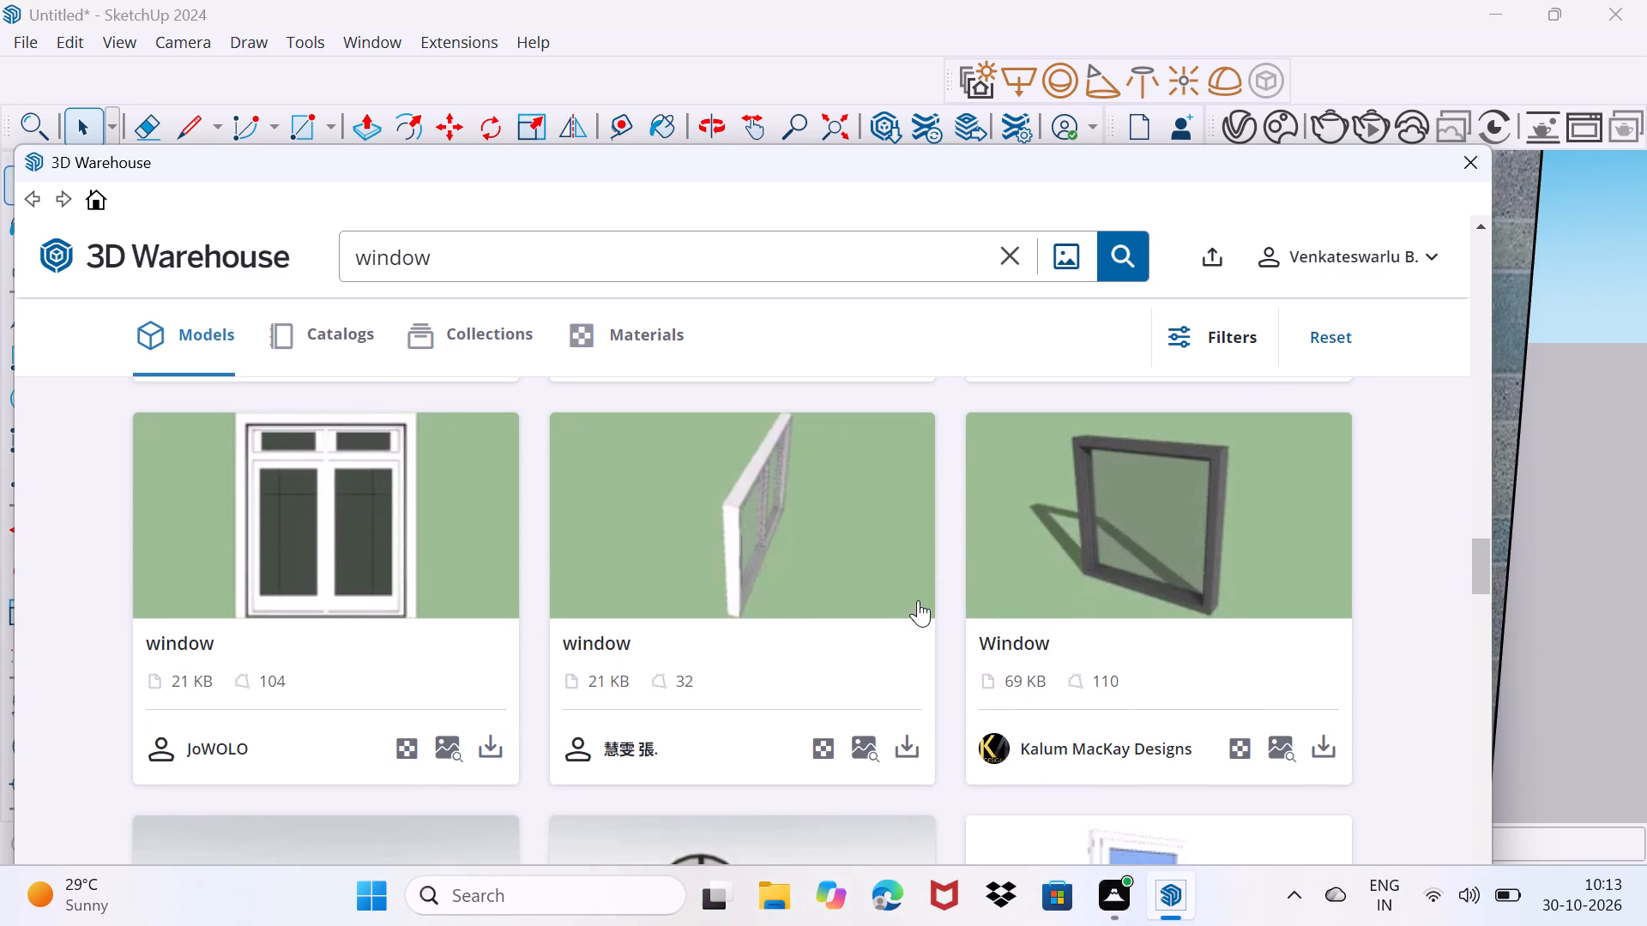
Load the dark-framed single-pane 69 KB Window model and place it on the ground-floor porch floor in front of the door.
click(1318, 753)
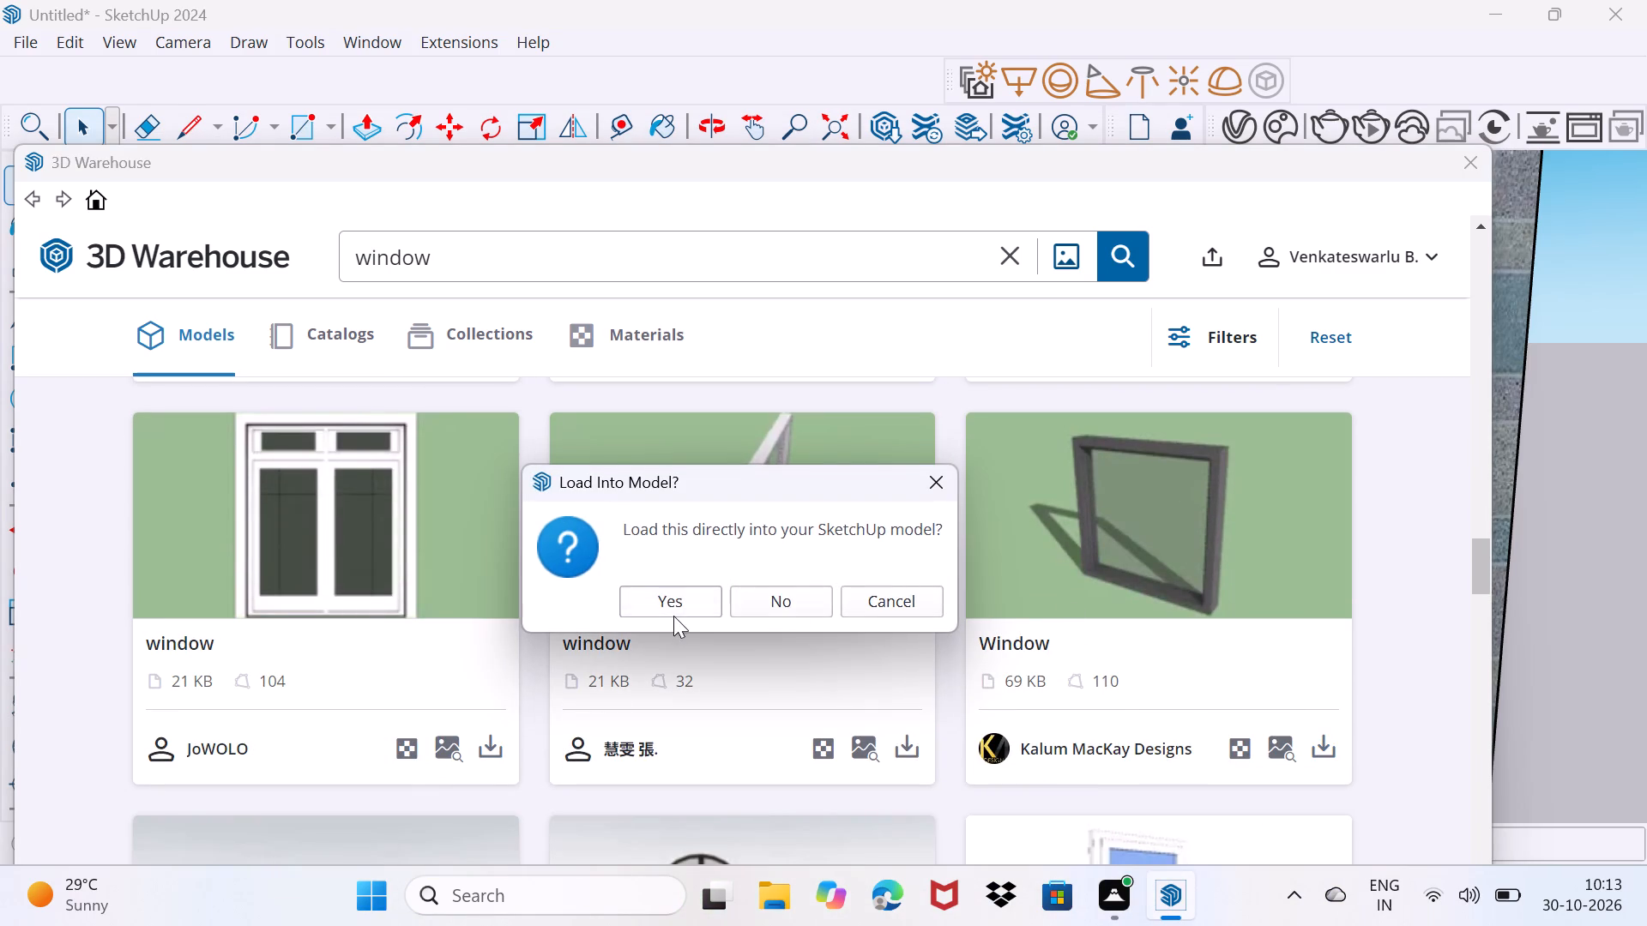
click(667, 615)
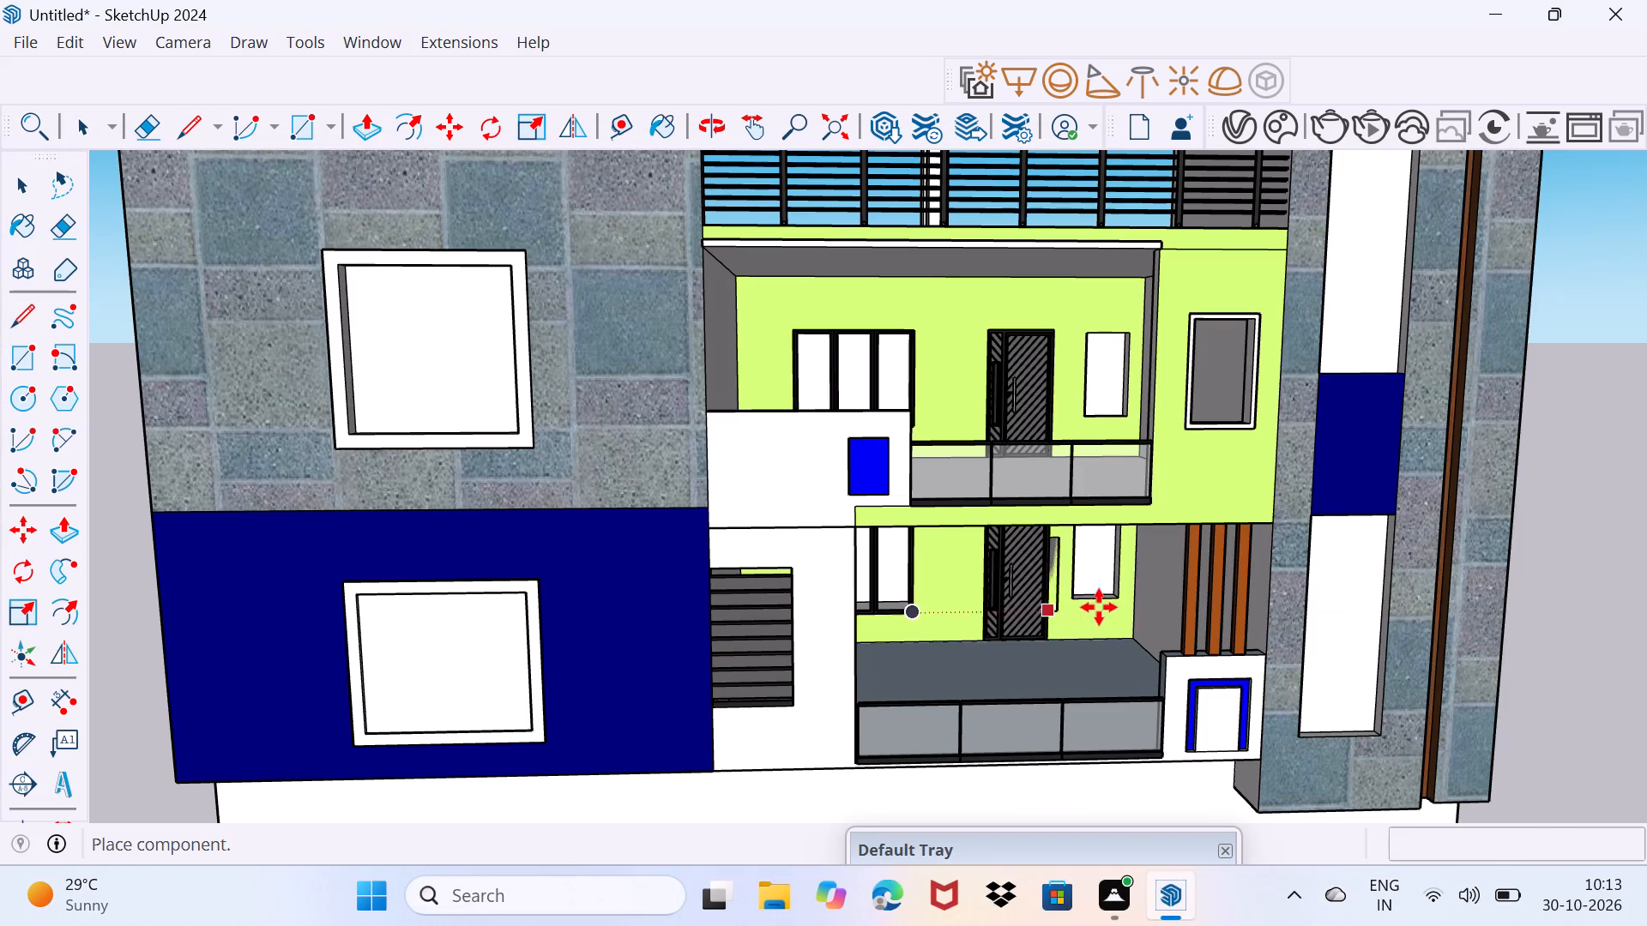
scroll(1096, 608, up, 3)
scroll(1054, 642, down, 2)
scroll(988, 684, up, 4)
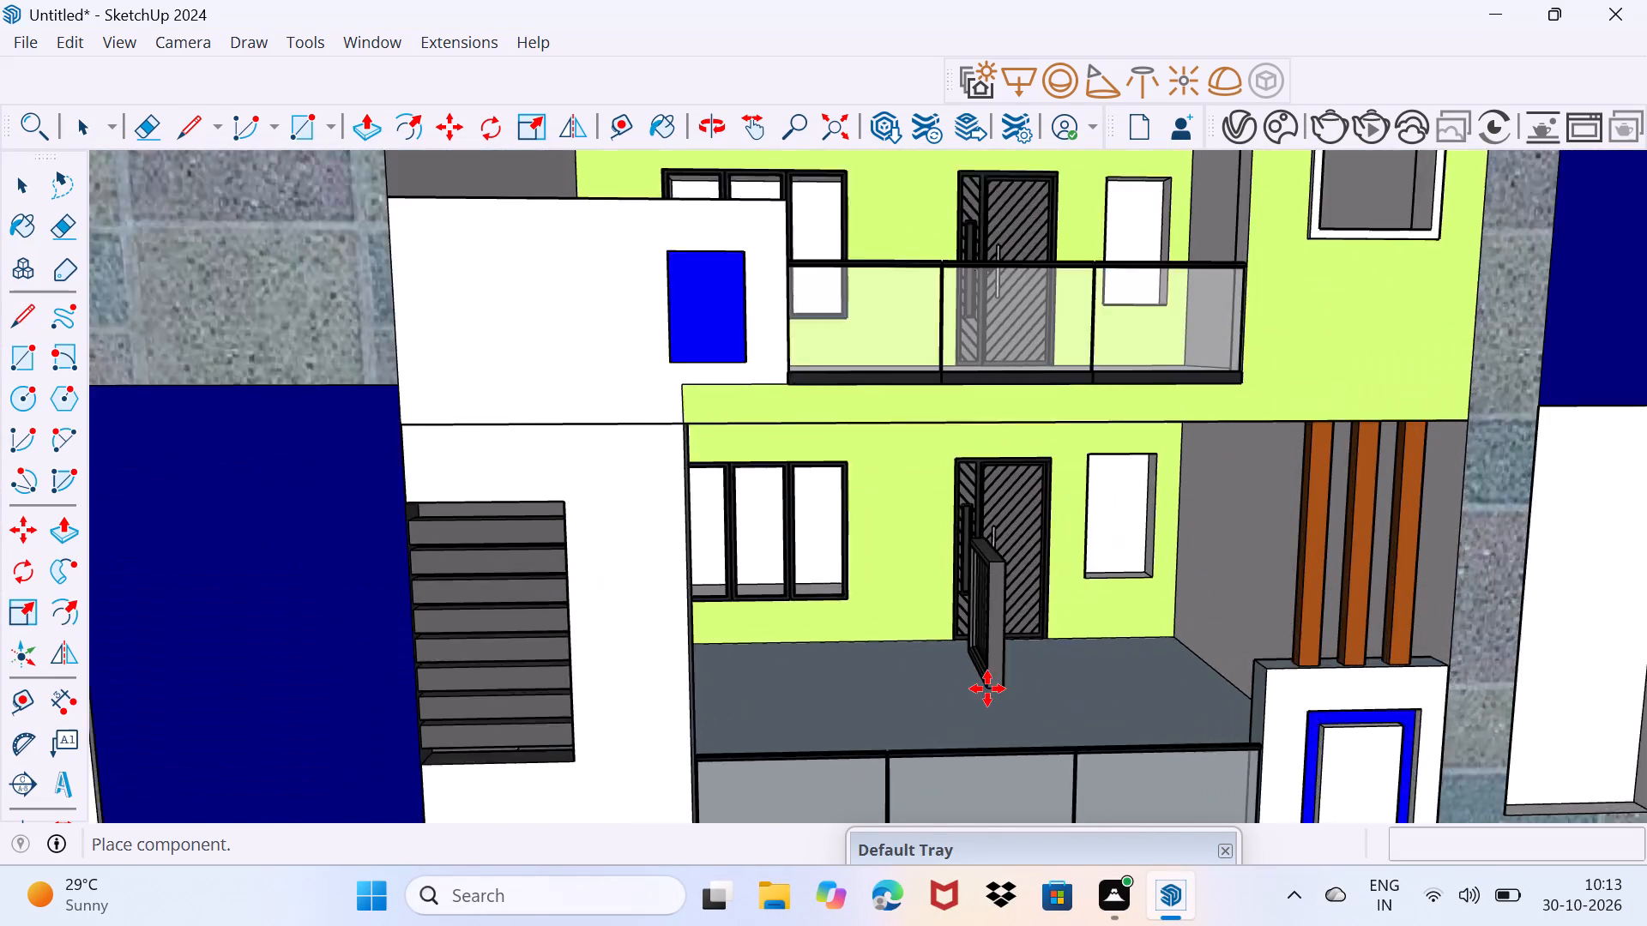
middle_drag(983, 688, 1025, 749)
scroll(981, 719, up, 2)
click(973, 719)
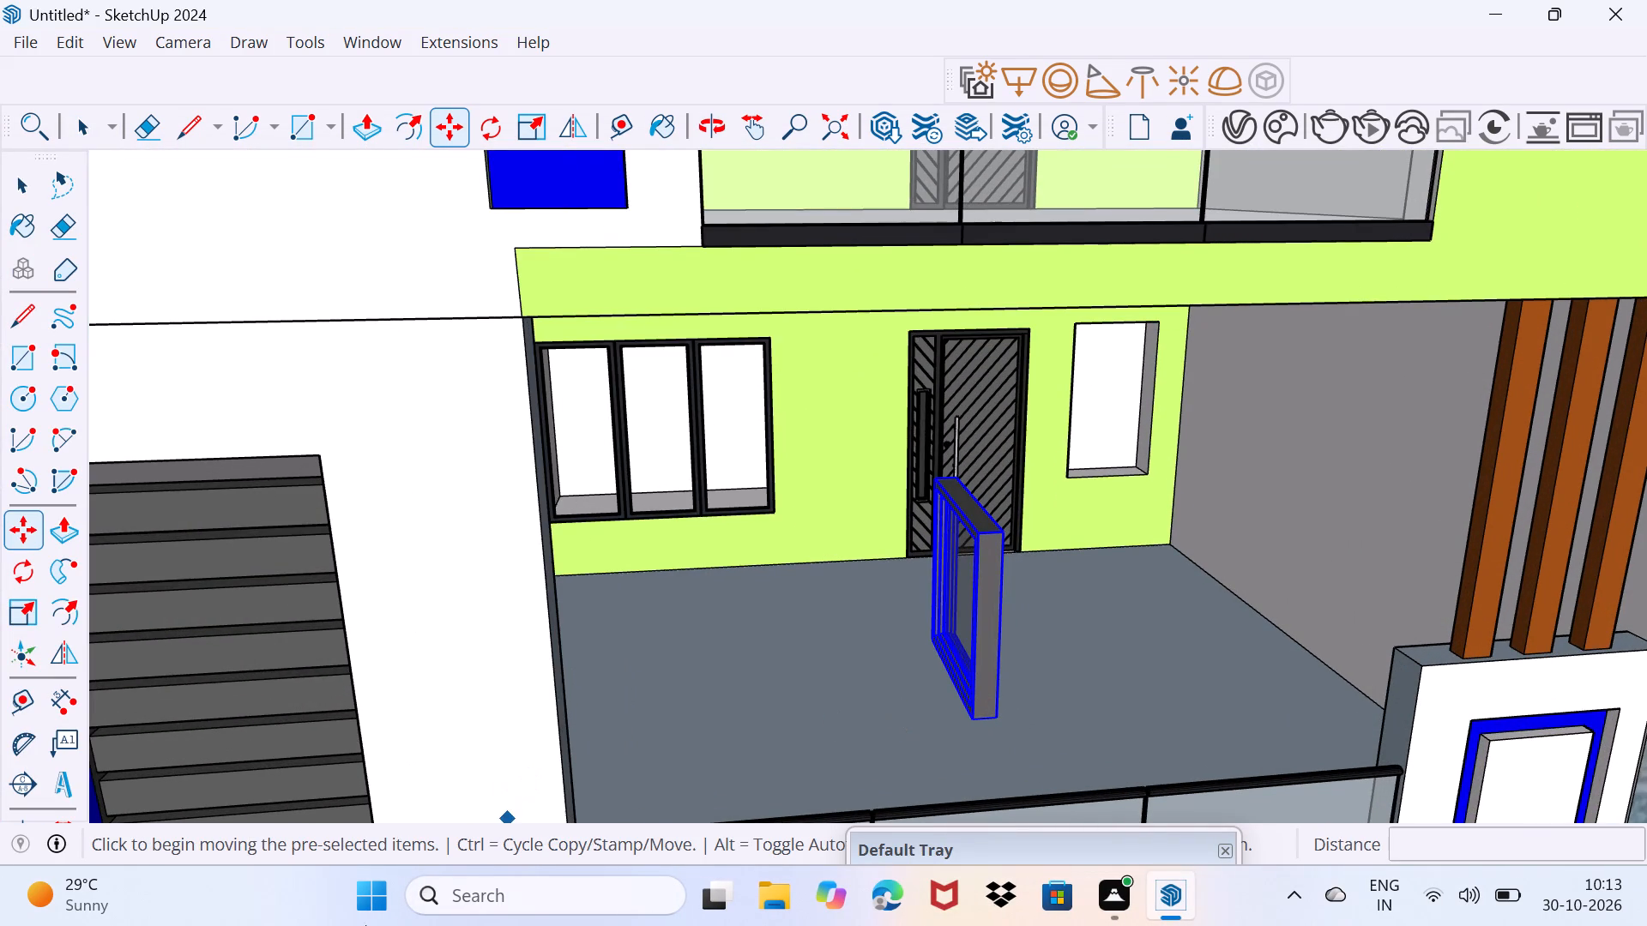
Rotate the placed single-pane window 90 degrees on the floor plane so it faces the front like the porch wall.
click(31, 579)
click(804, 743)
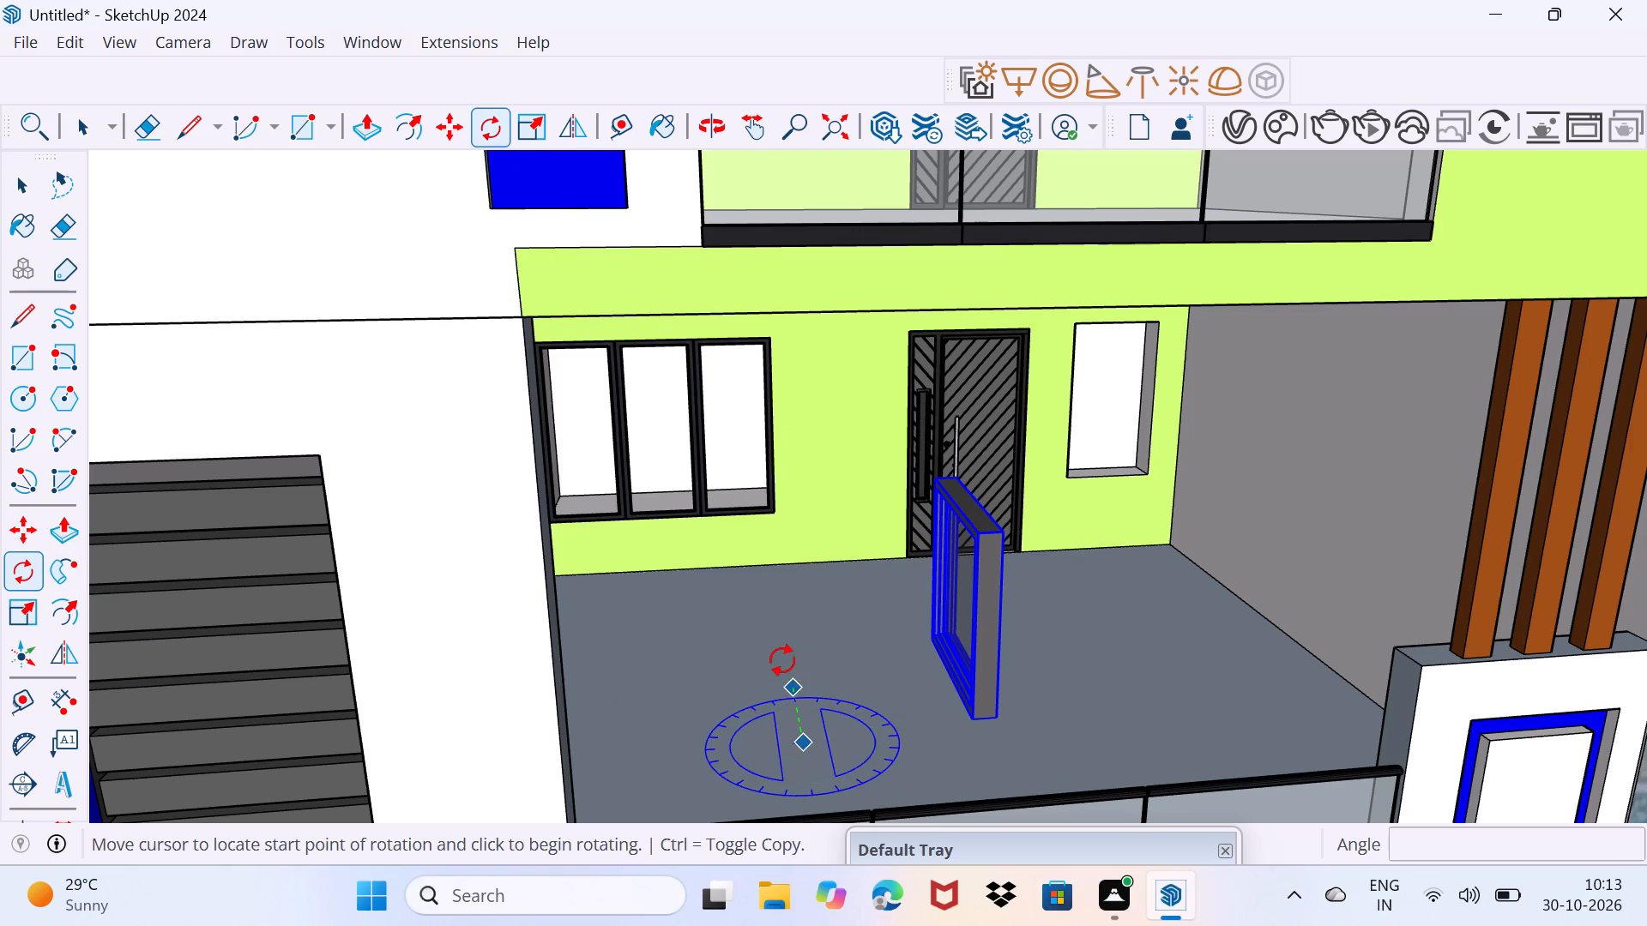
click(774, 644)
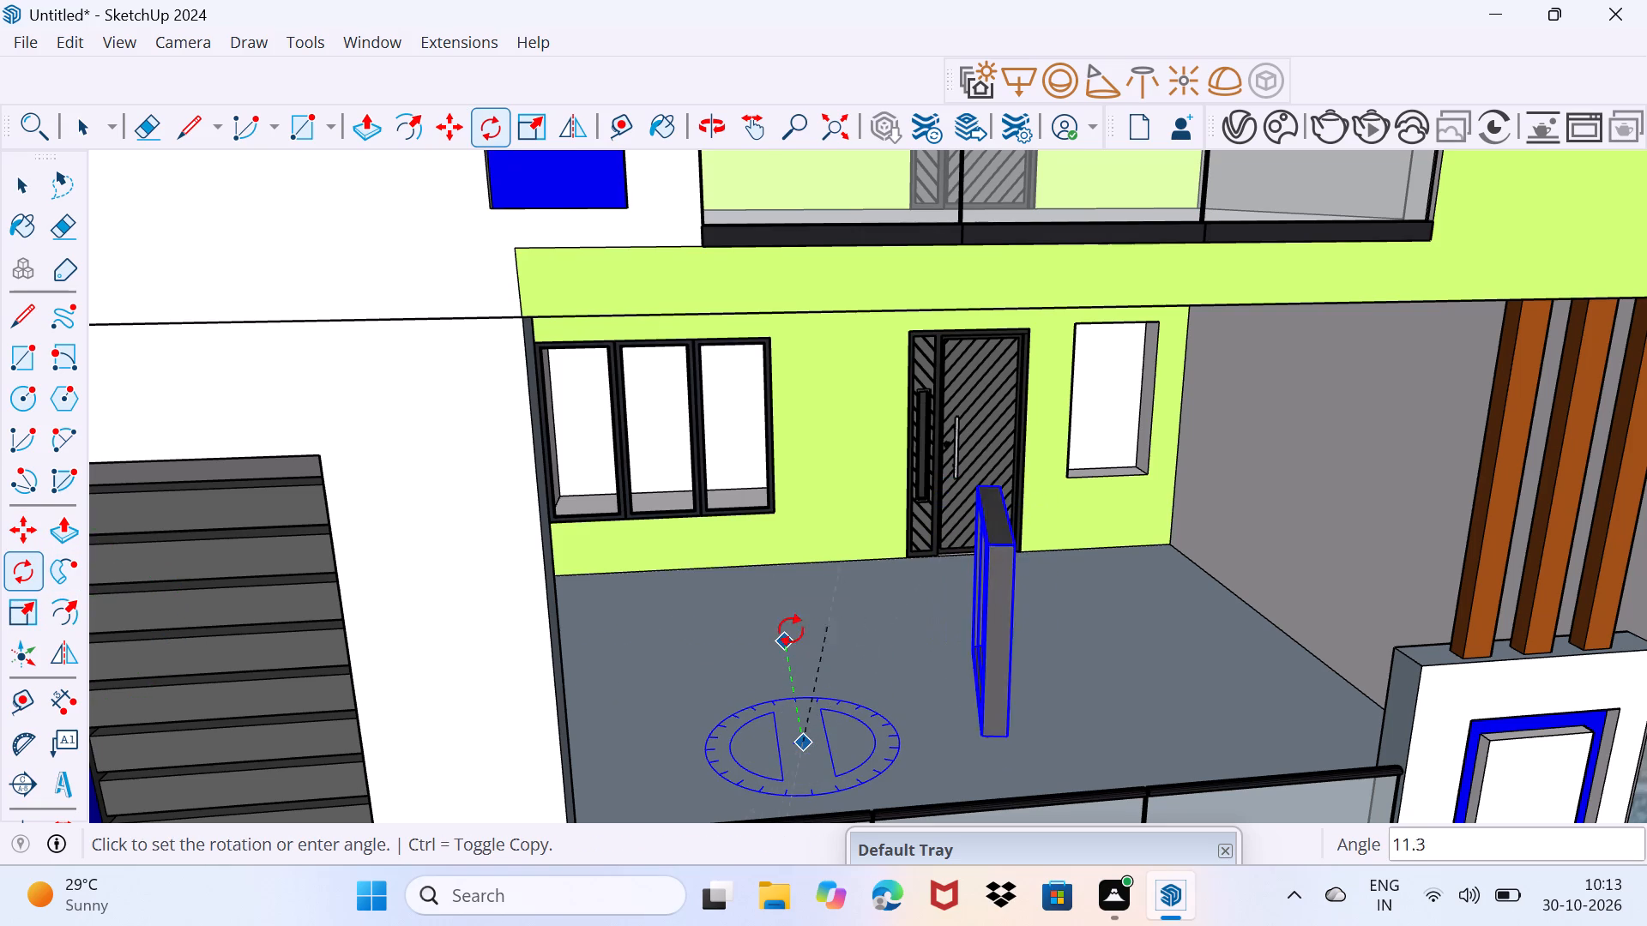
click(668, 755)
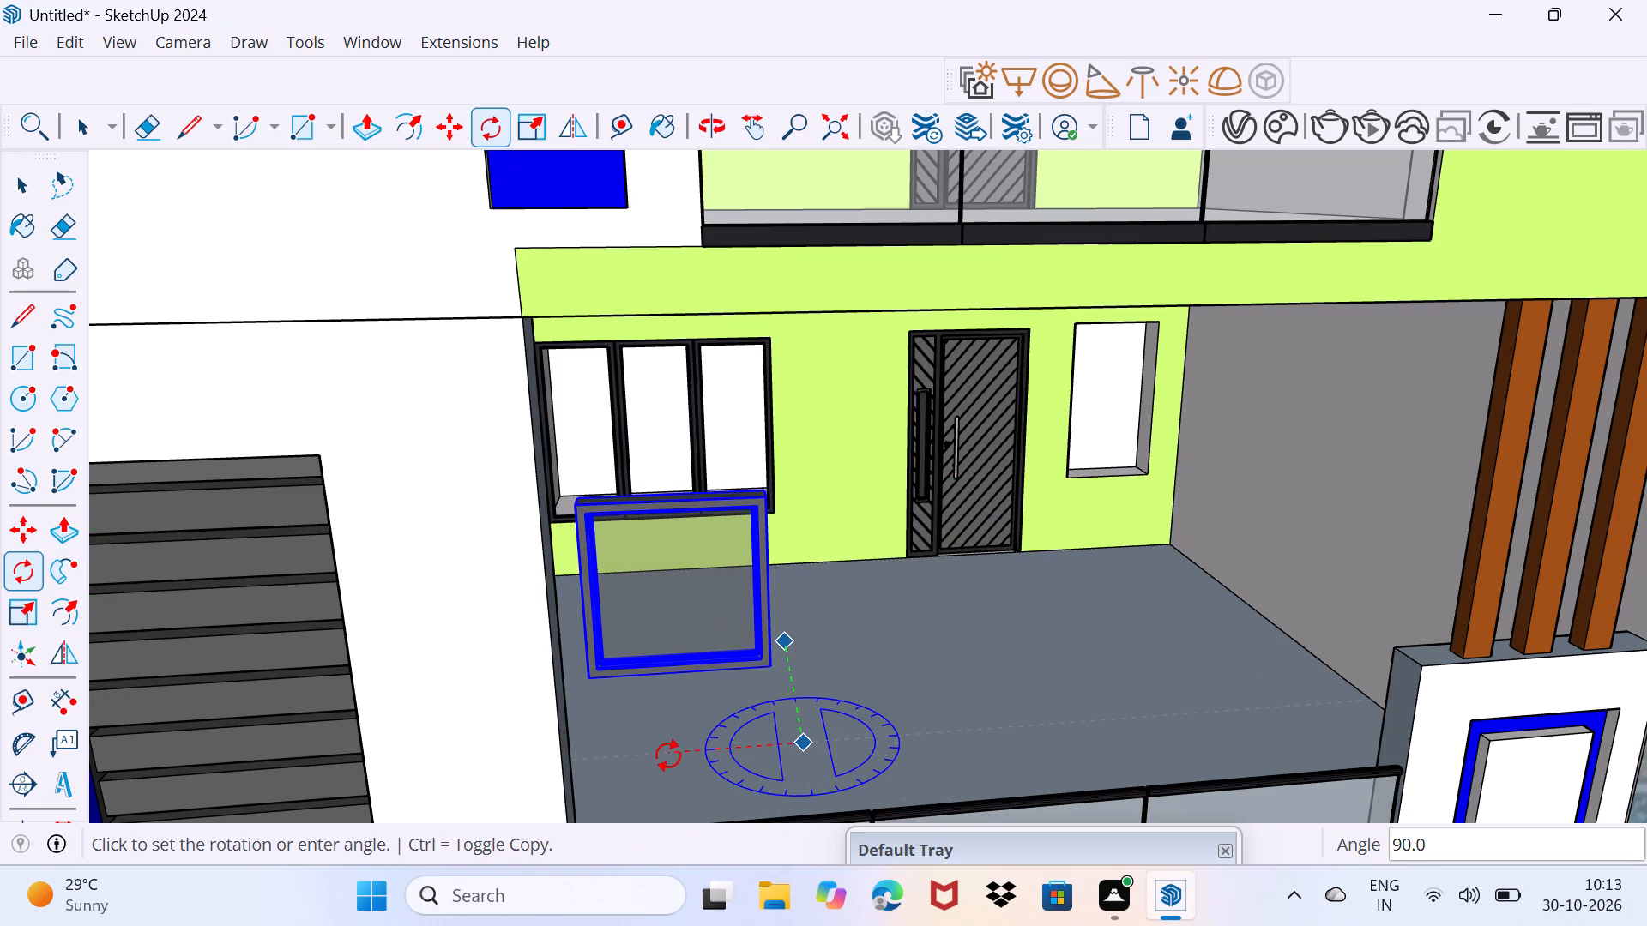
Move the single-pane window by its lower front corner to the small opening's lower corner farthest from the ground-floor door.
scroll(758, 673, up, 2)
middle_drag(758, 670, 655, 683)
scroll(751, 652, up, 3)
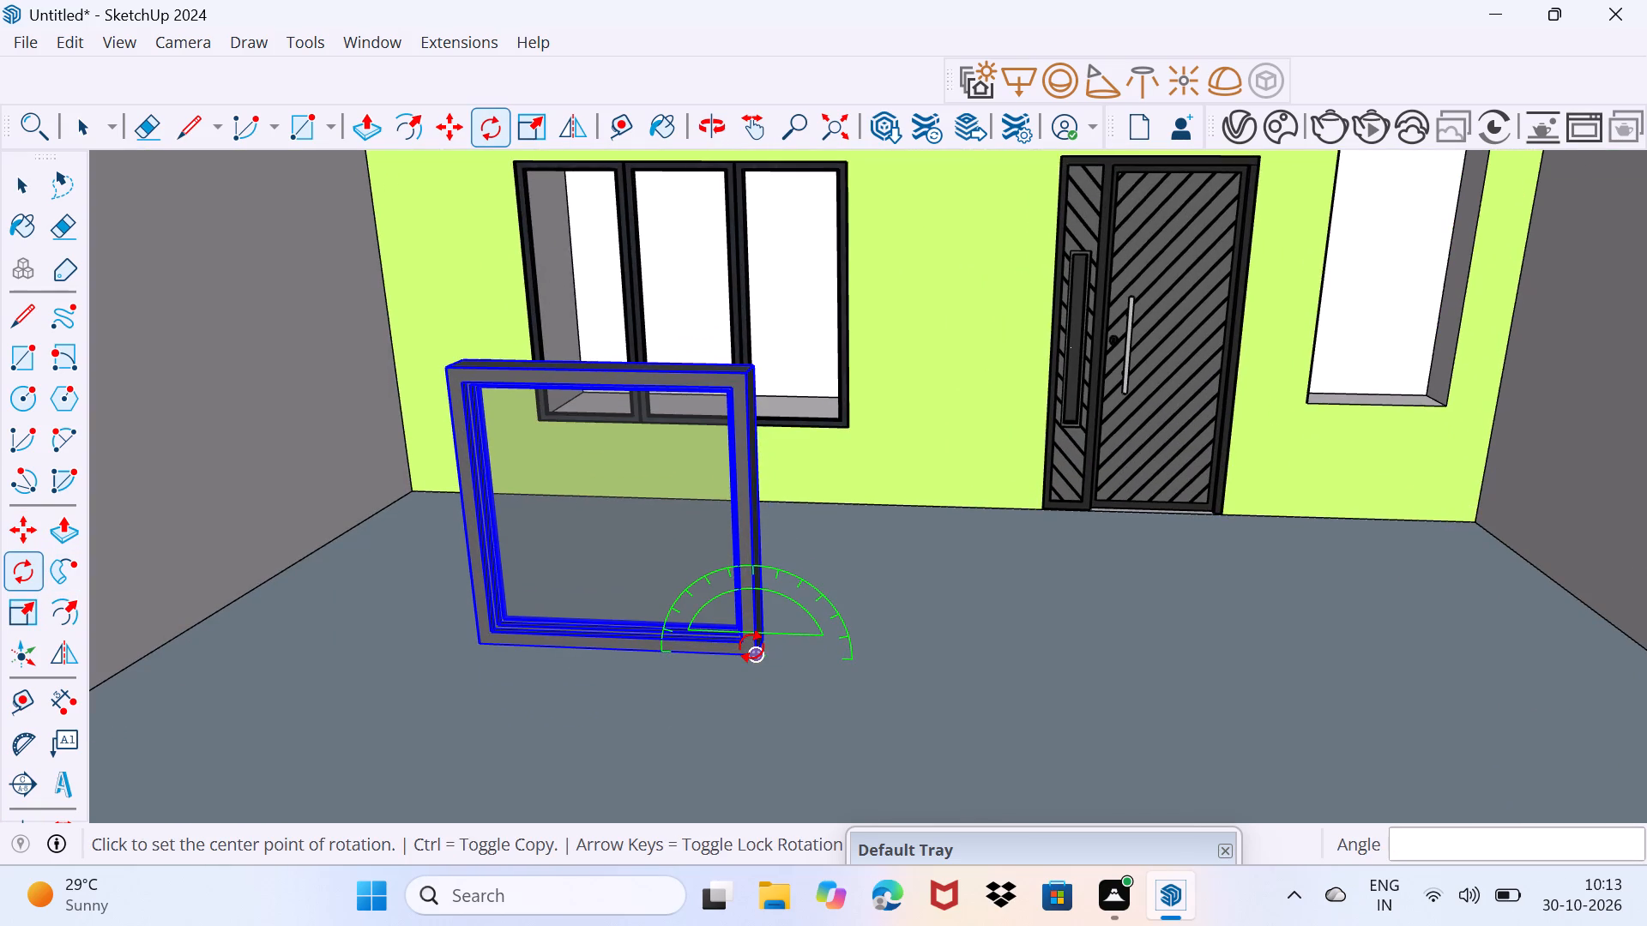
key(m)
click(754, 646)
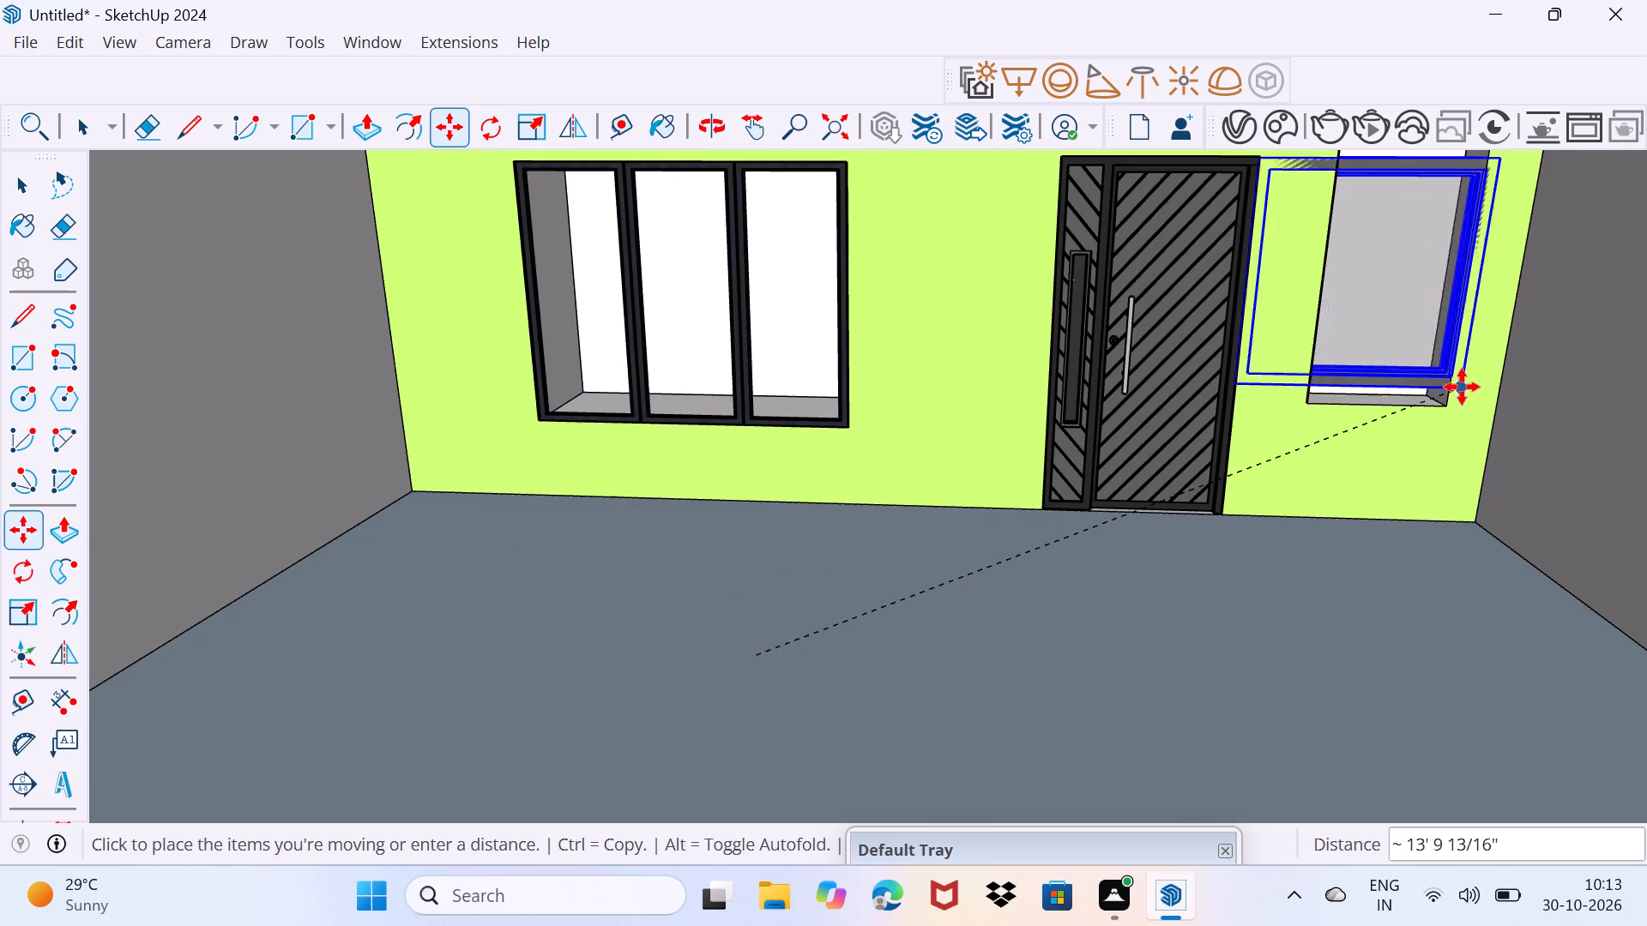
scroll(1462, 389, up, 7)
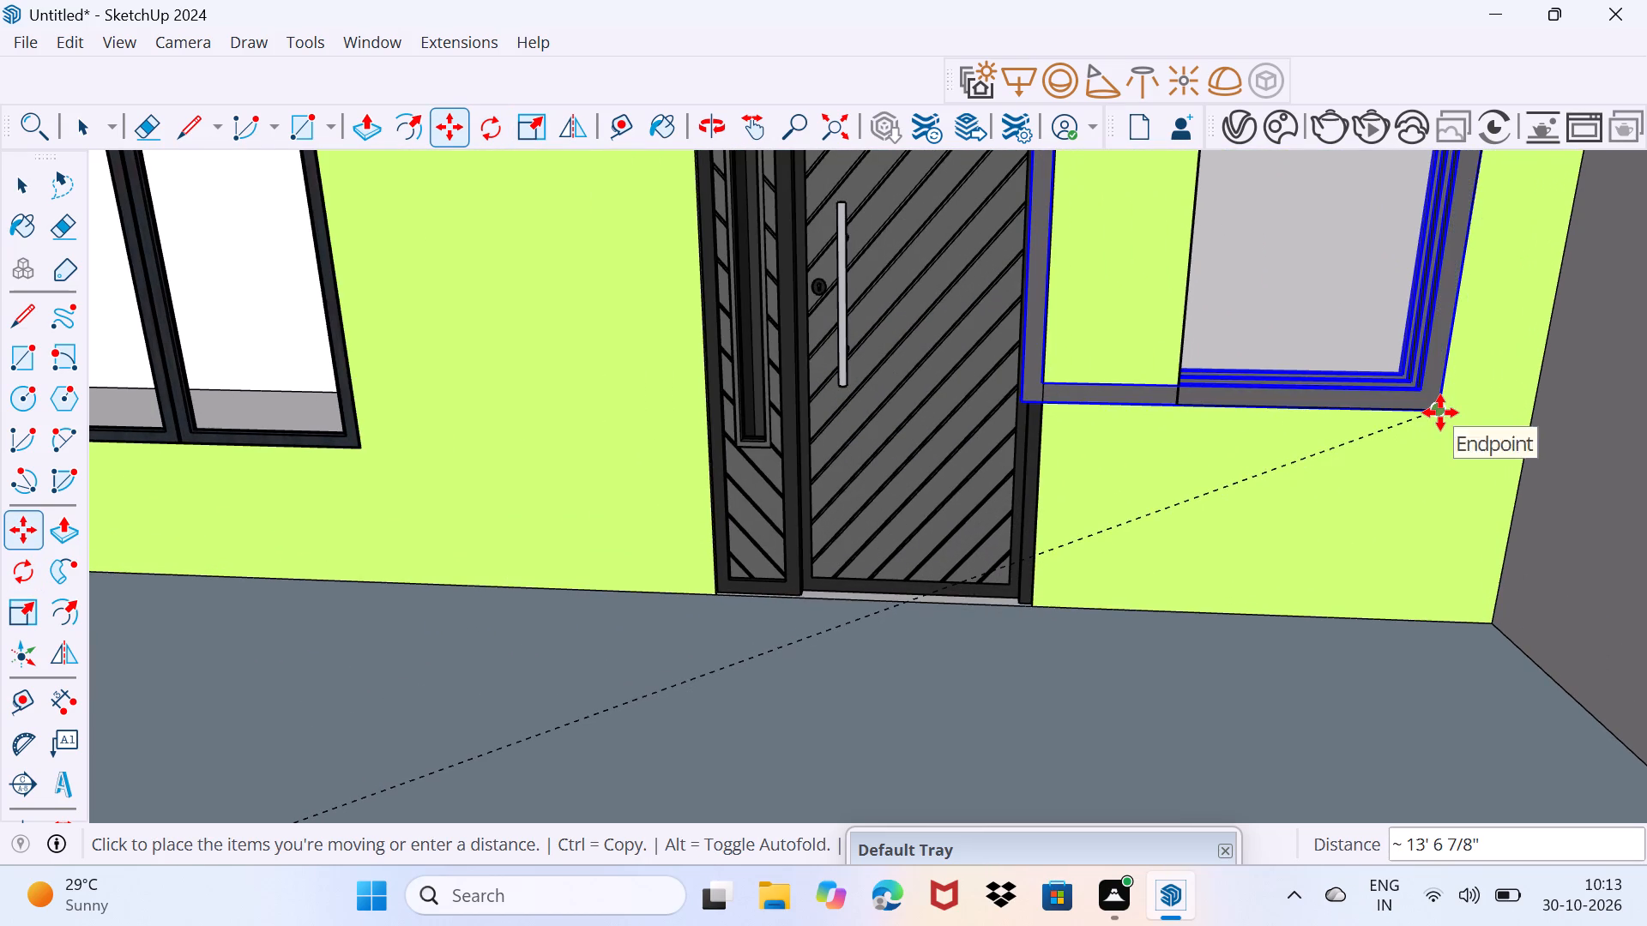
click(1440, 412)
Narrow the single-pane window from its door-side middle grip to match the width of the small ground-floor opening.
middle_drag(1149, 390, 1113, 434)
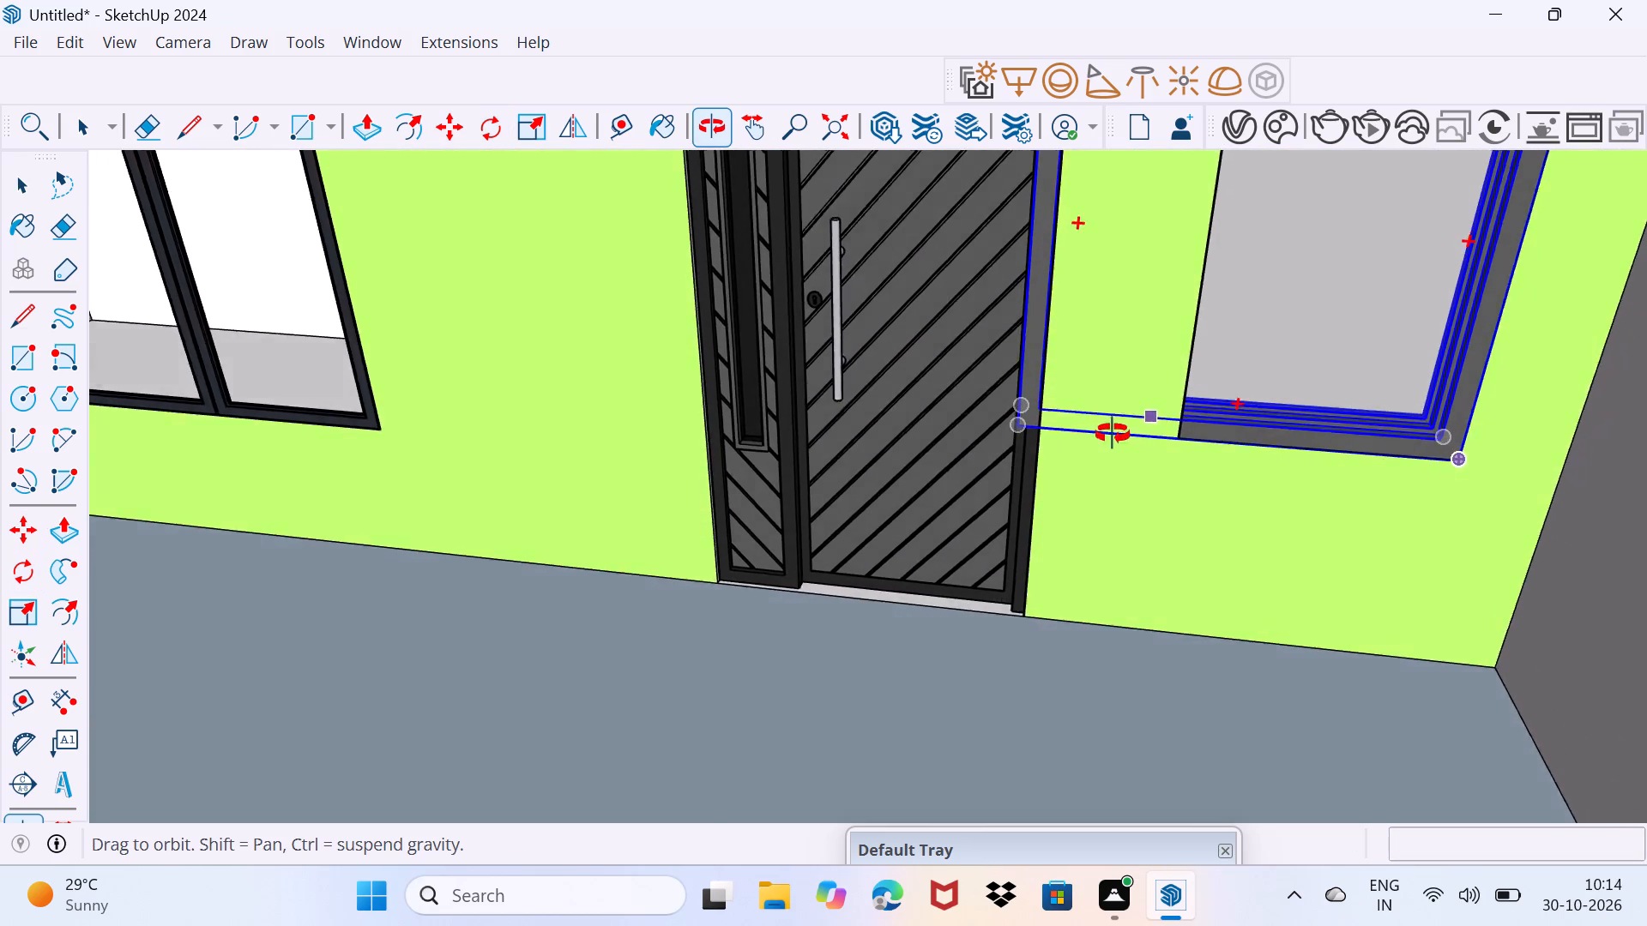
middle_drag(1113, 434, 1095, 627)
key(s)
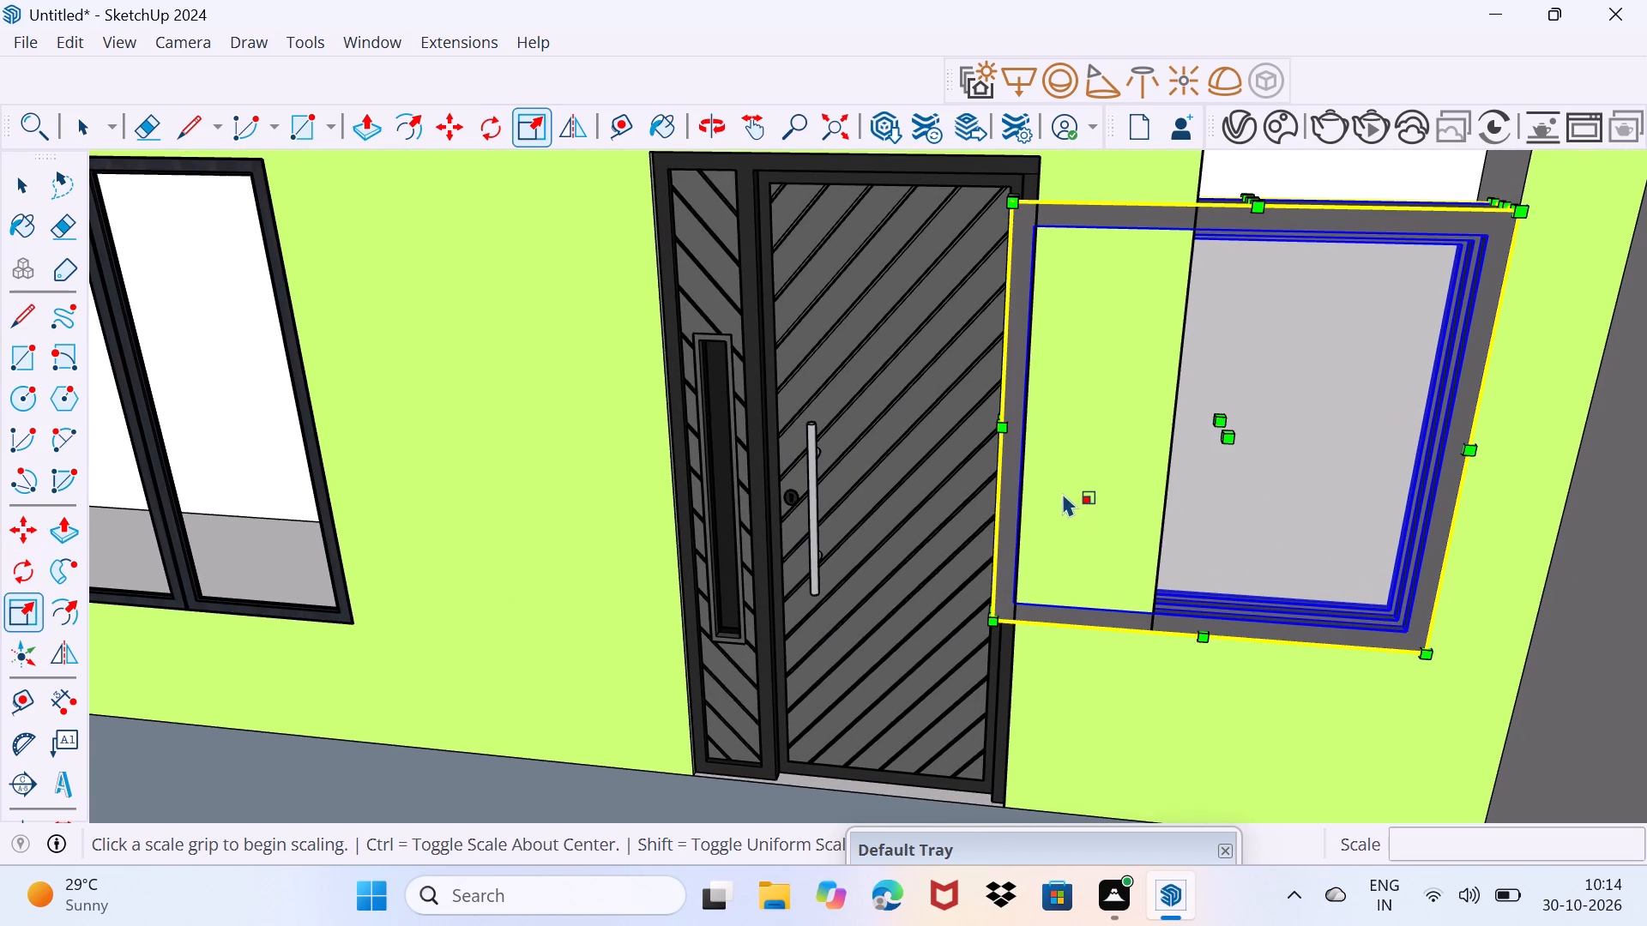
drag(1002, 432, 1171, 424)
Stretch the single-pane window upwards from its top middle grip to the opening's upper edge and deselect it.
shift+middle_drag(1288, 486, 1211, 652)
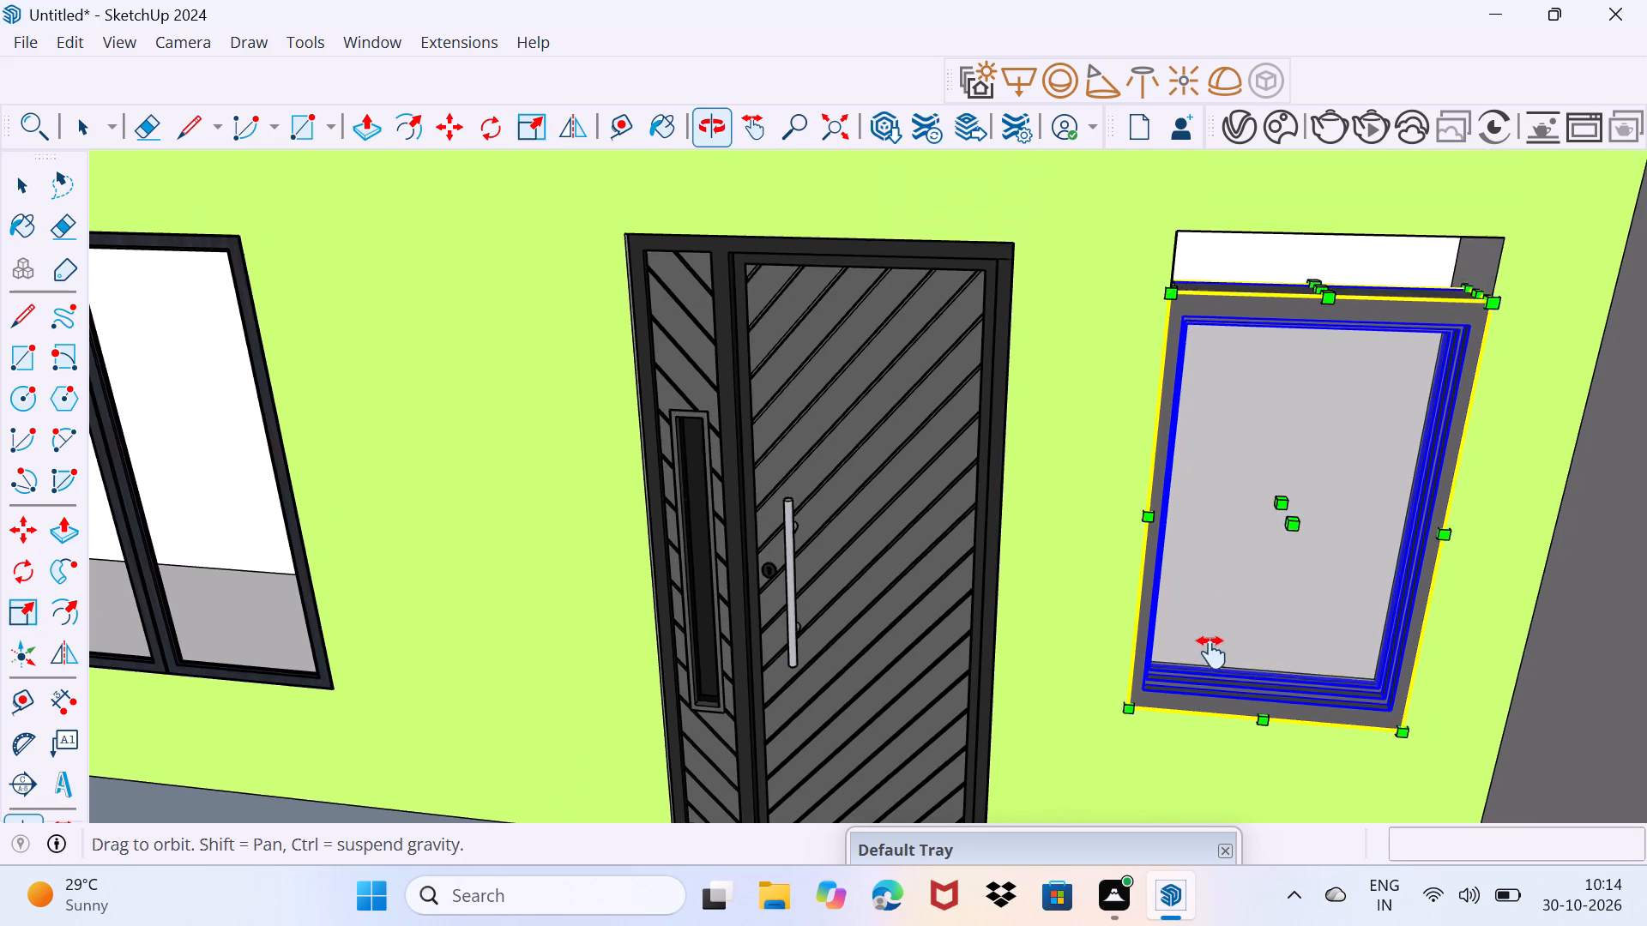
shift+middle_drag(1211, 652, 1210, 653)
click(1257, 394)
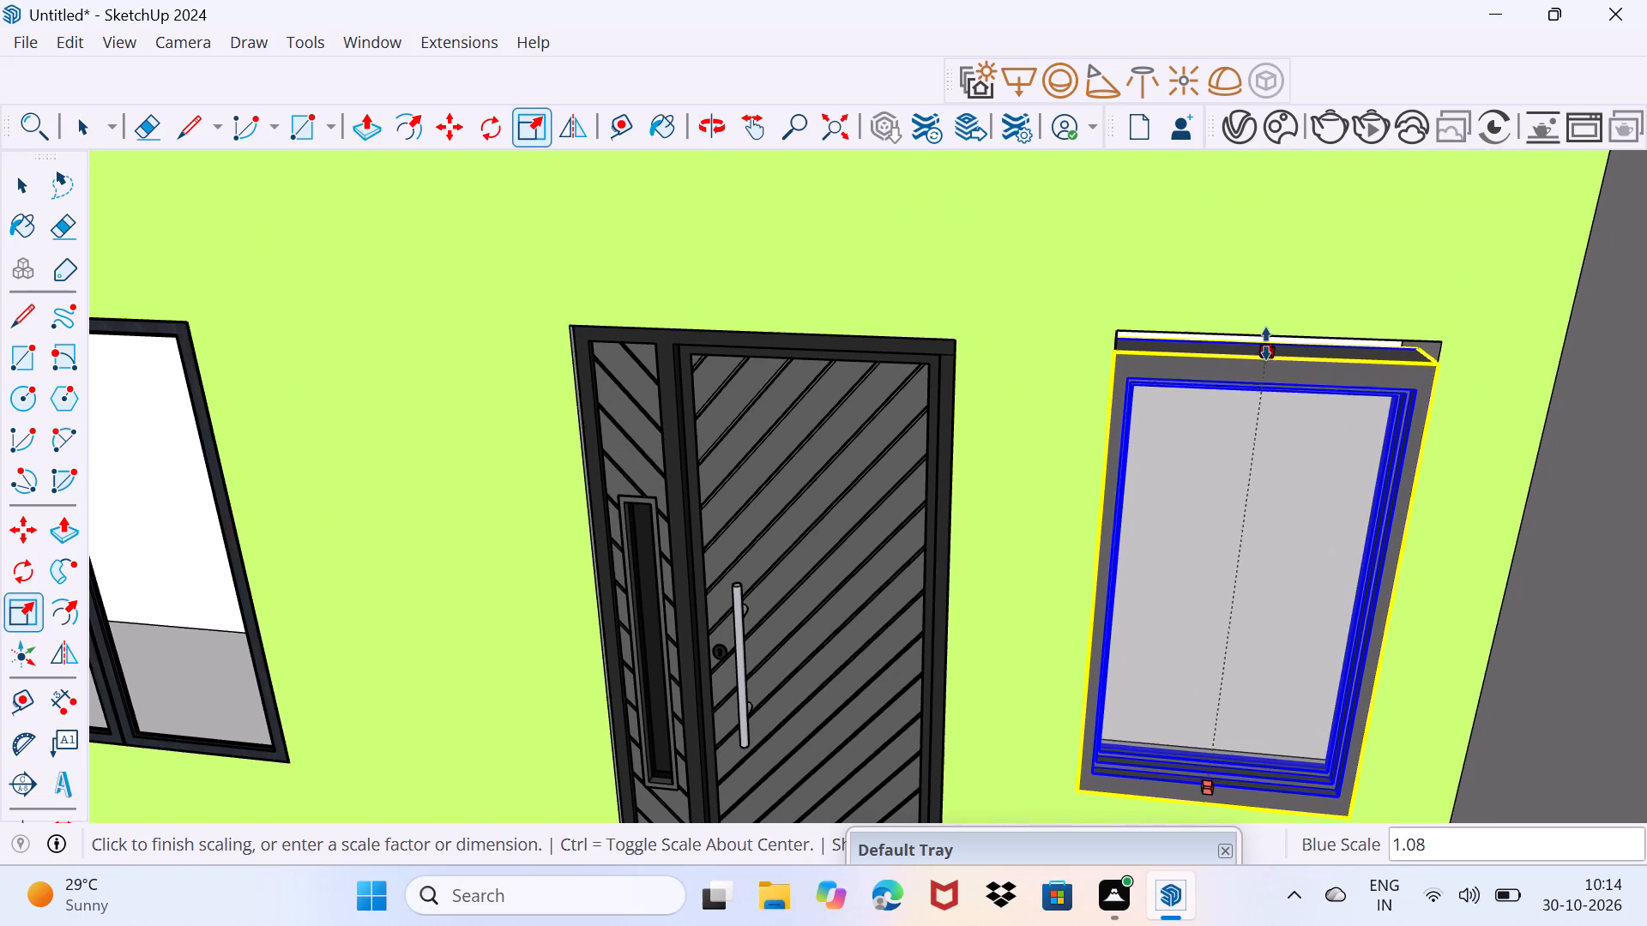
click(1270, 336)
key(space)
drag(1130, 517, 1185, 399)
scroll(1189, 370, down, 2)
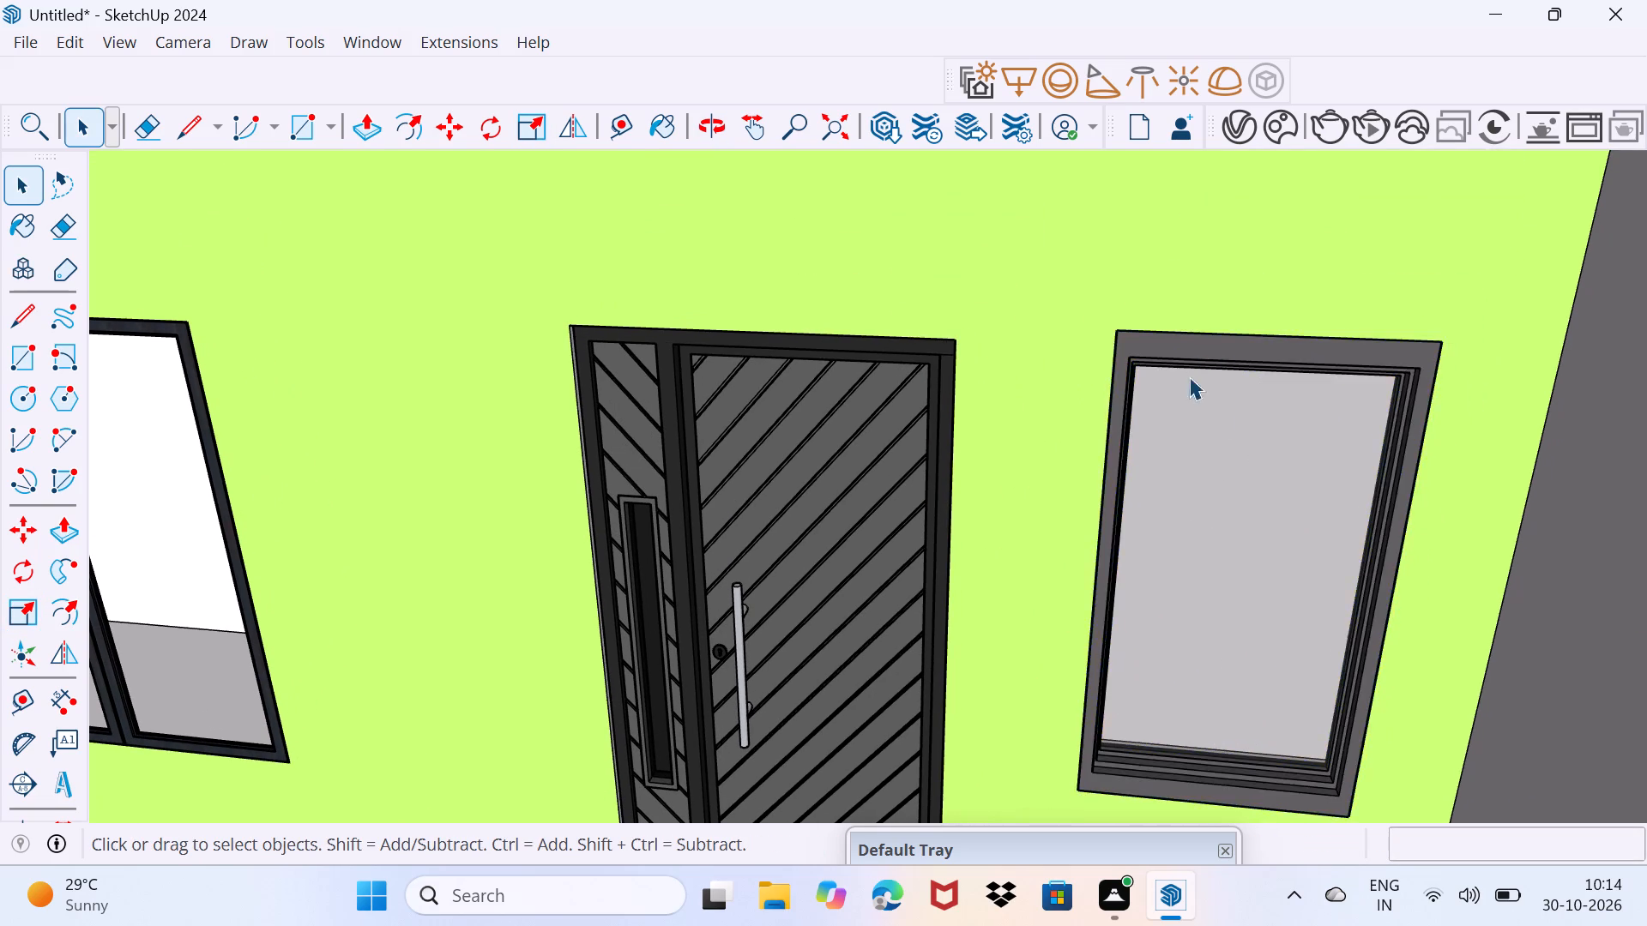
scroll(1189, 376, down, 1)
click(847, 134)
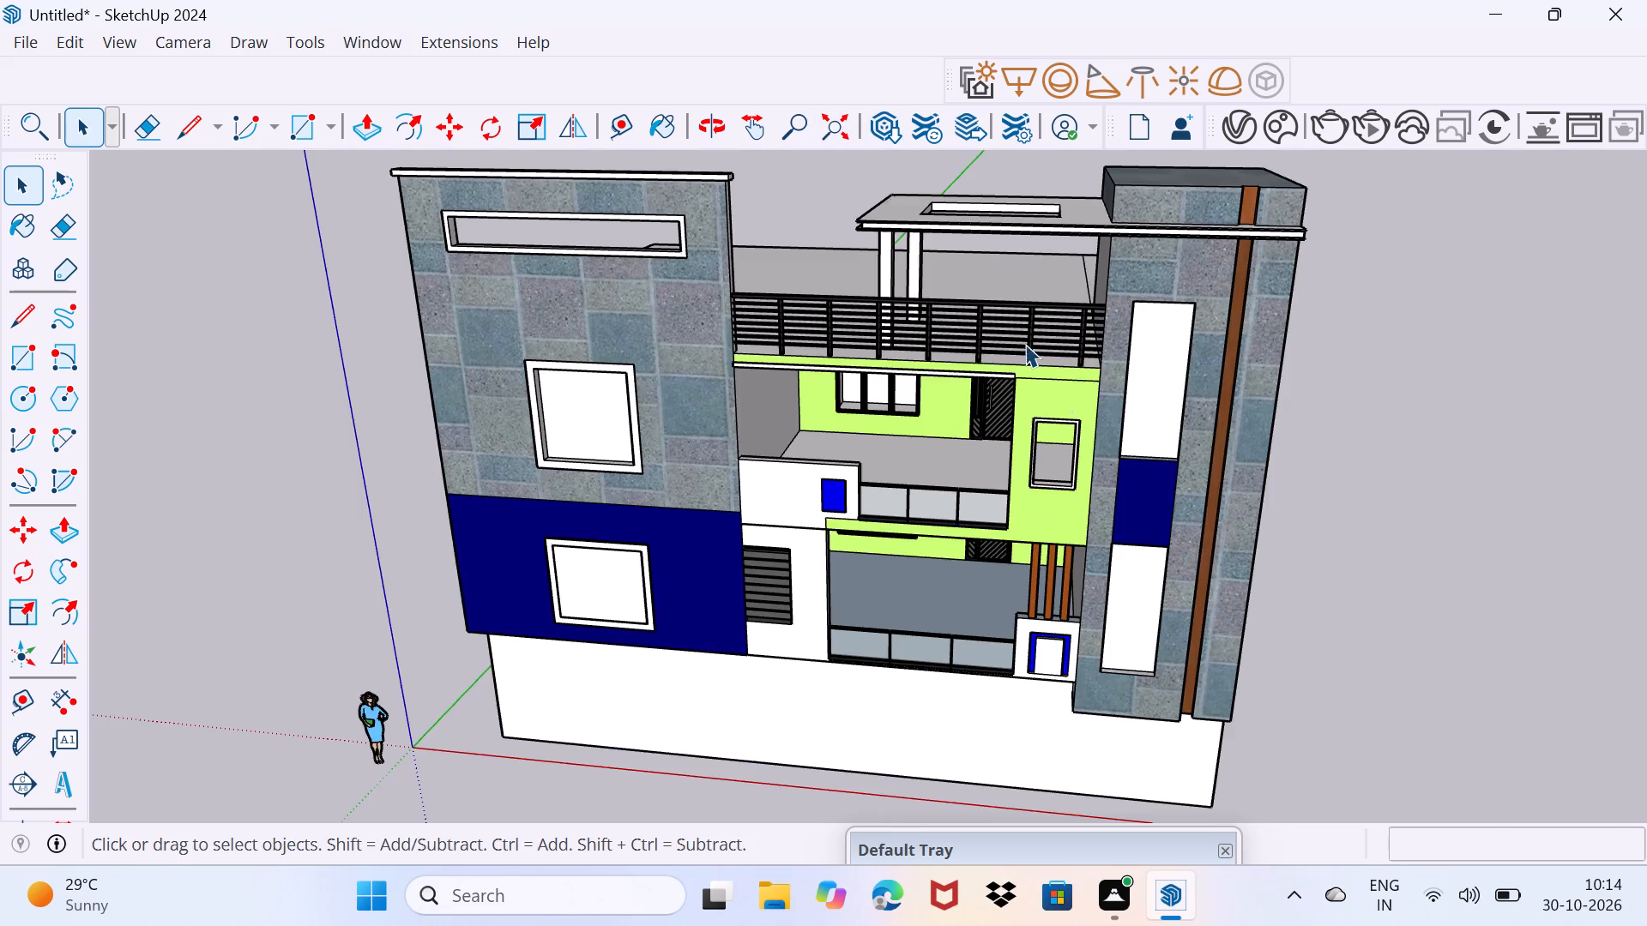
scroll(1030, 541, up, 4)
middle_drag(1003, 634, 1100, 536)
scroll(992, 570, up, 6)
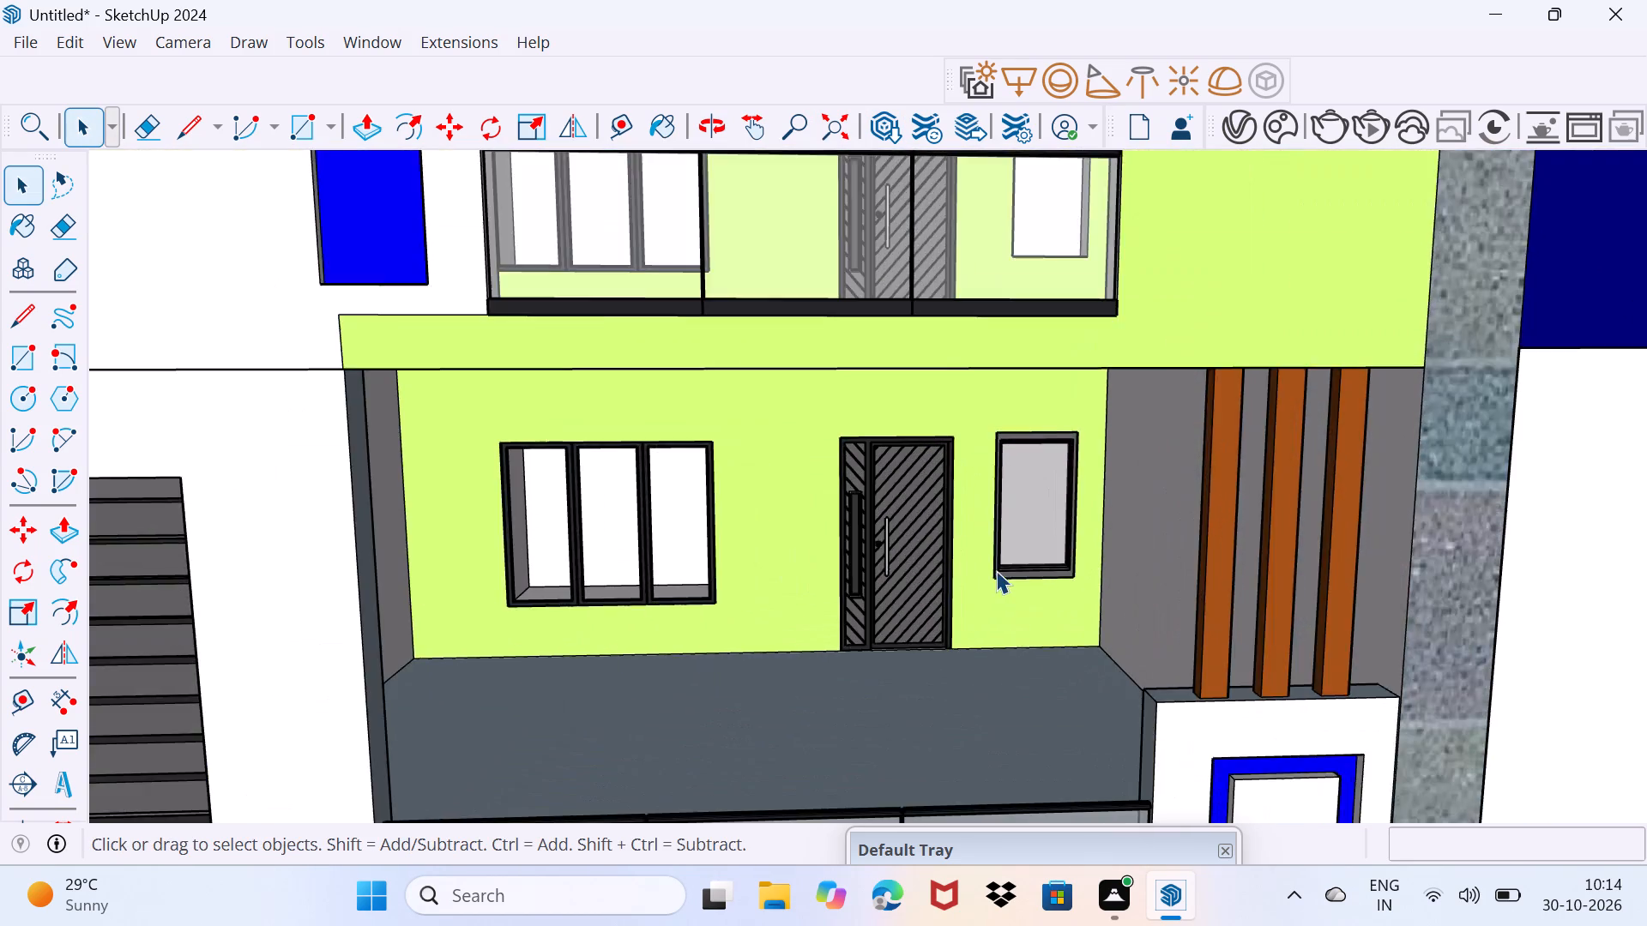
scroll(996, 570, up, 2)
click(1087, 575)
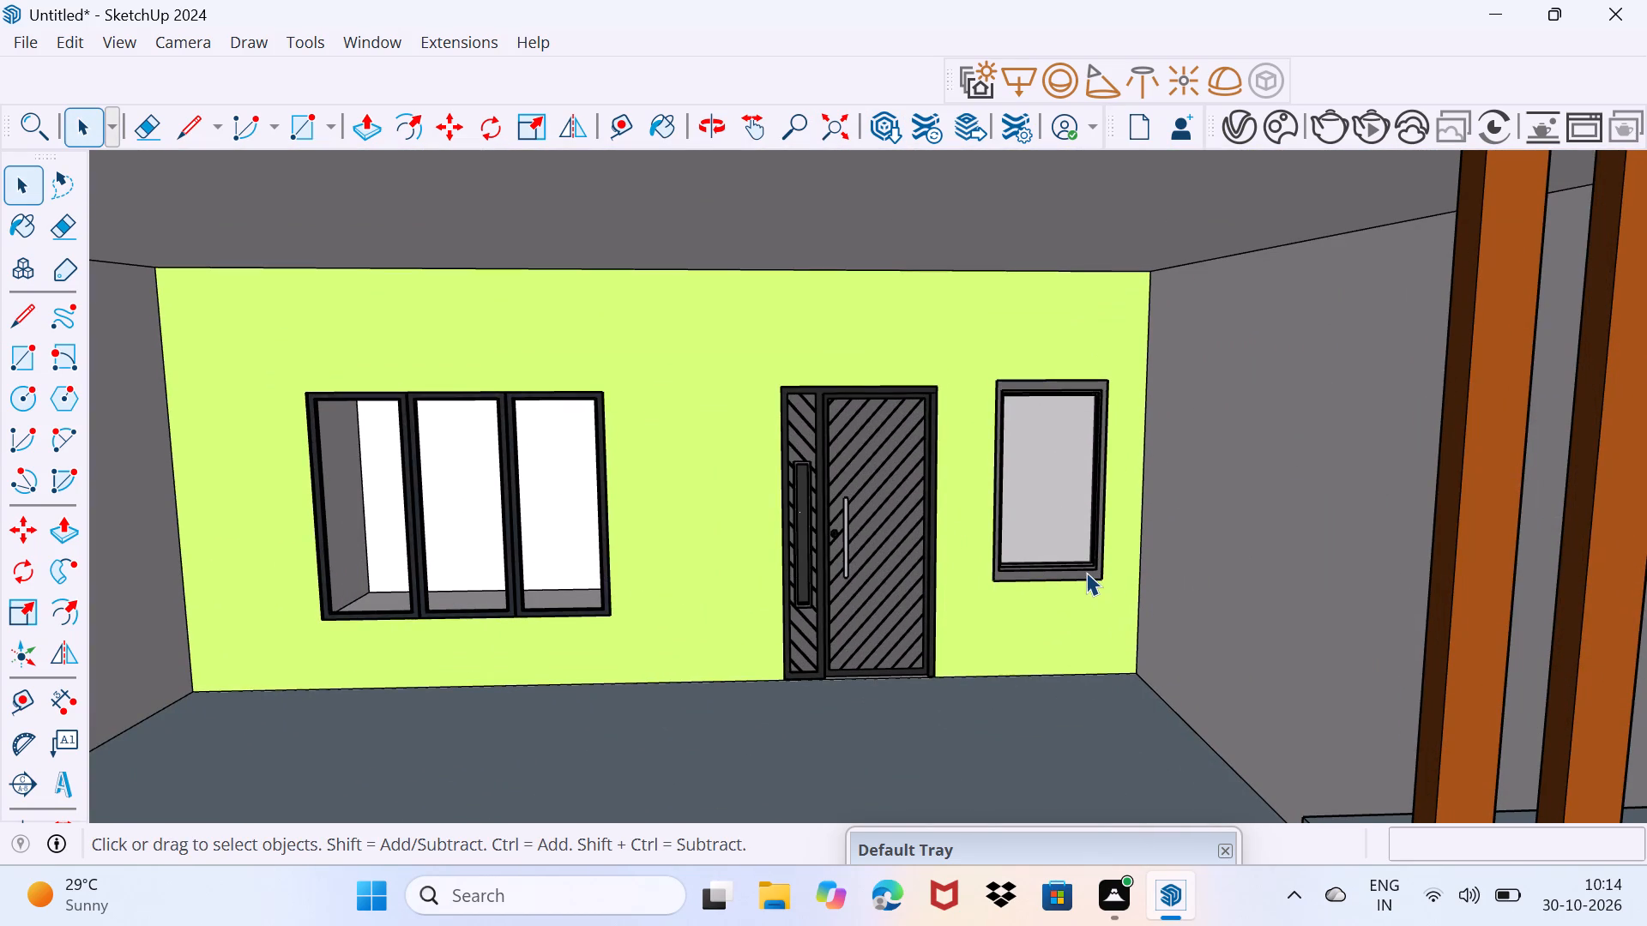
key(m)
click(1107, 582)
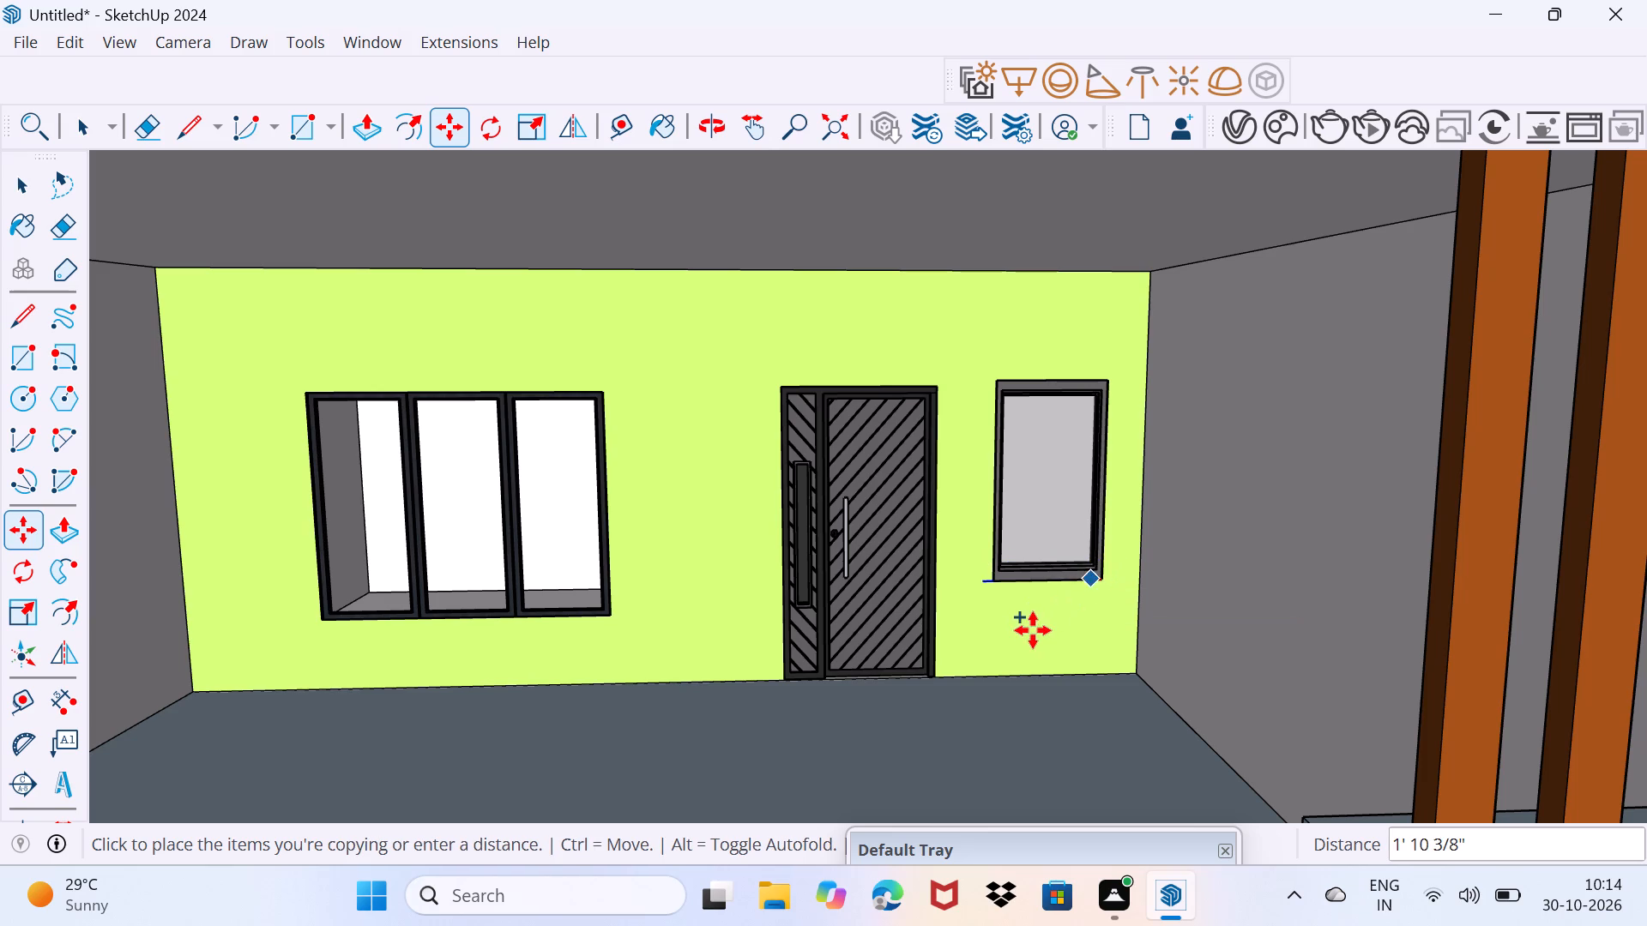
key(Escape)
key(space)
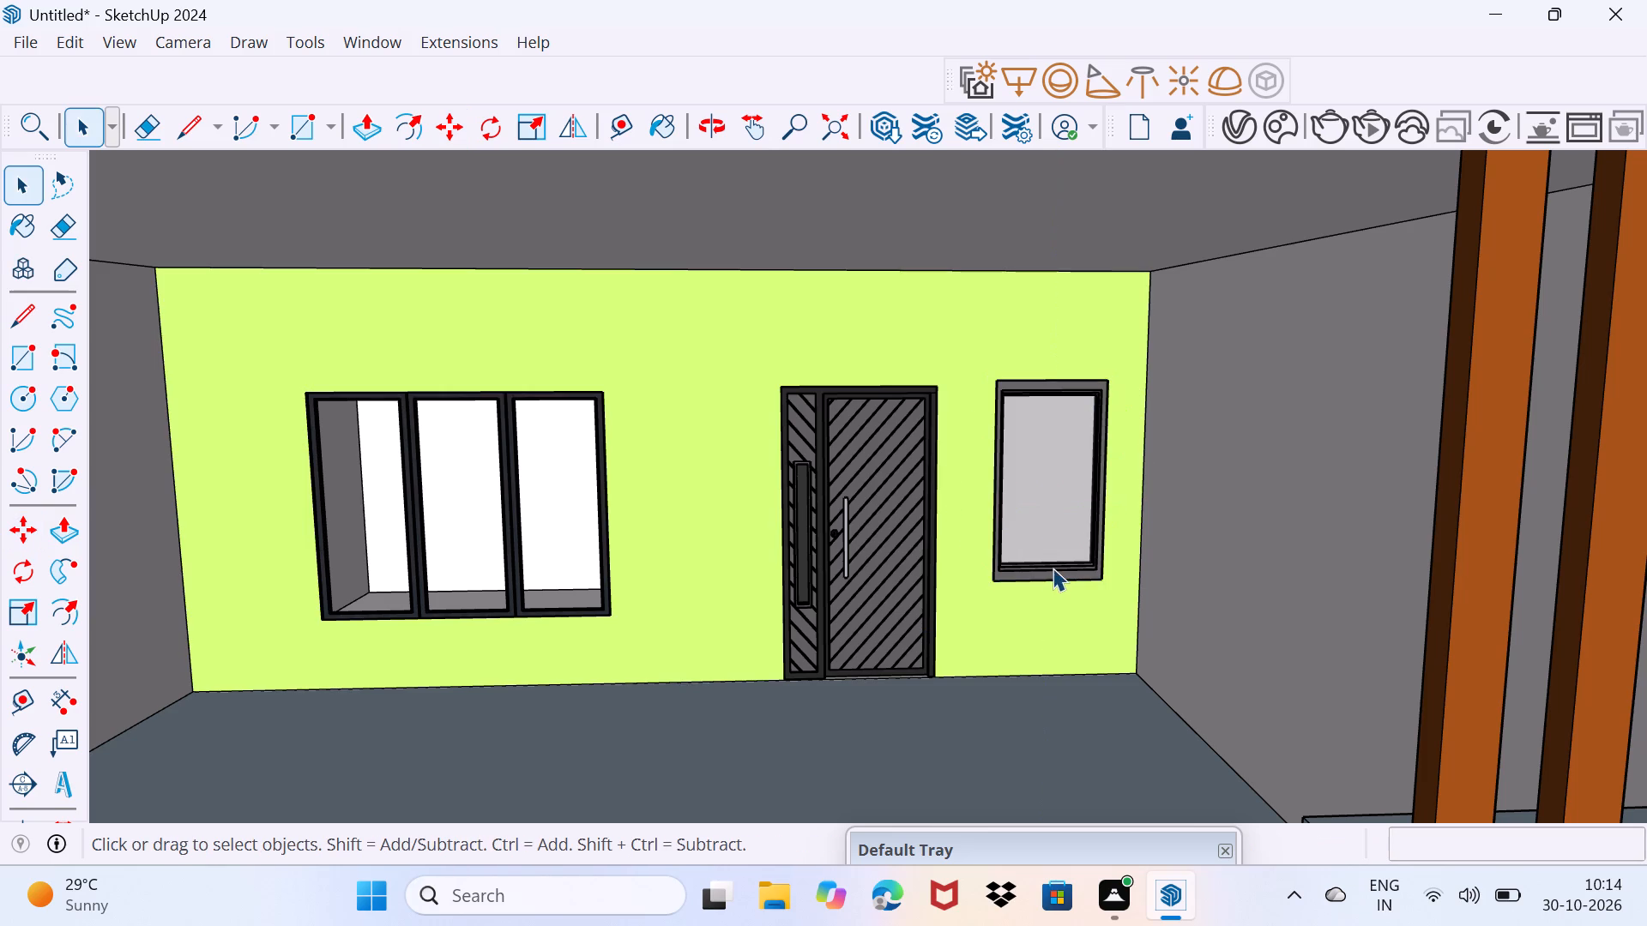
Copy the ground-floor single-pane window by its lower corner farthest from the door to the matching corner of the small upper-floor opening.
click(1053, 568)
key(m)
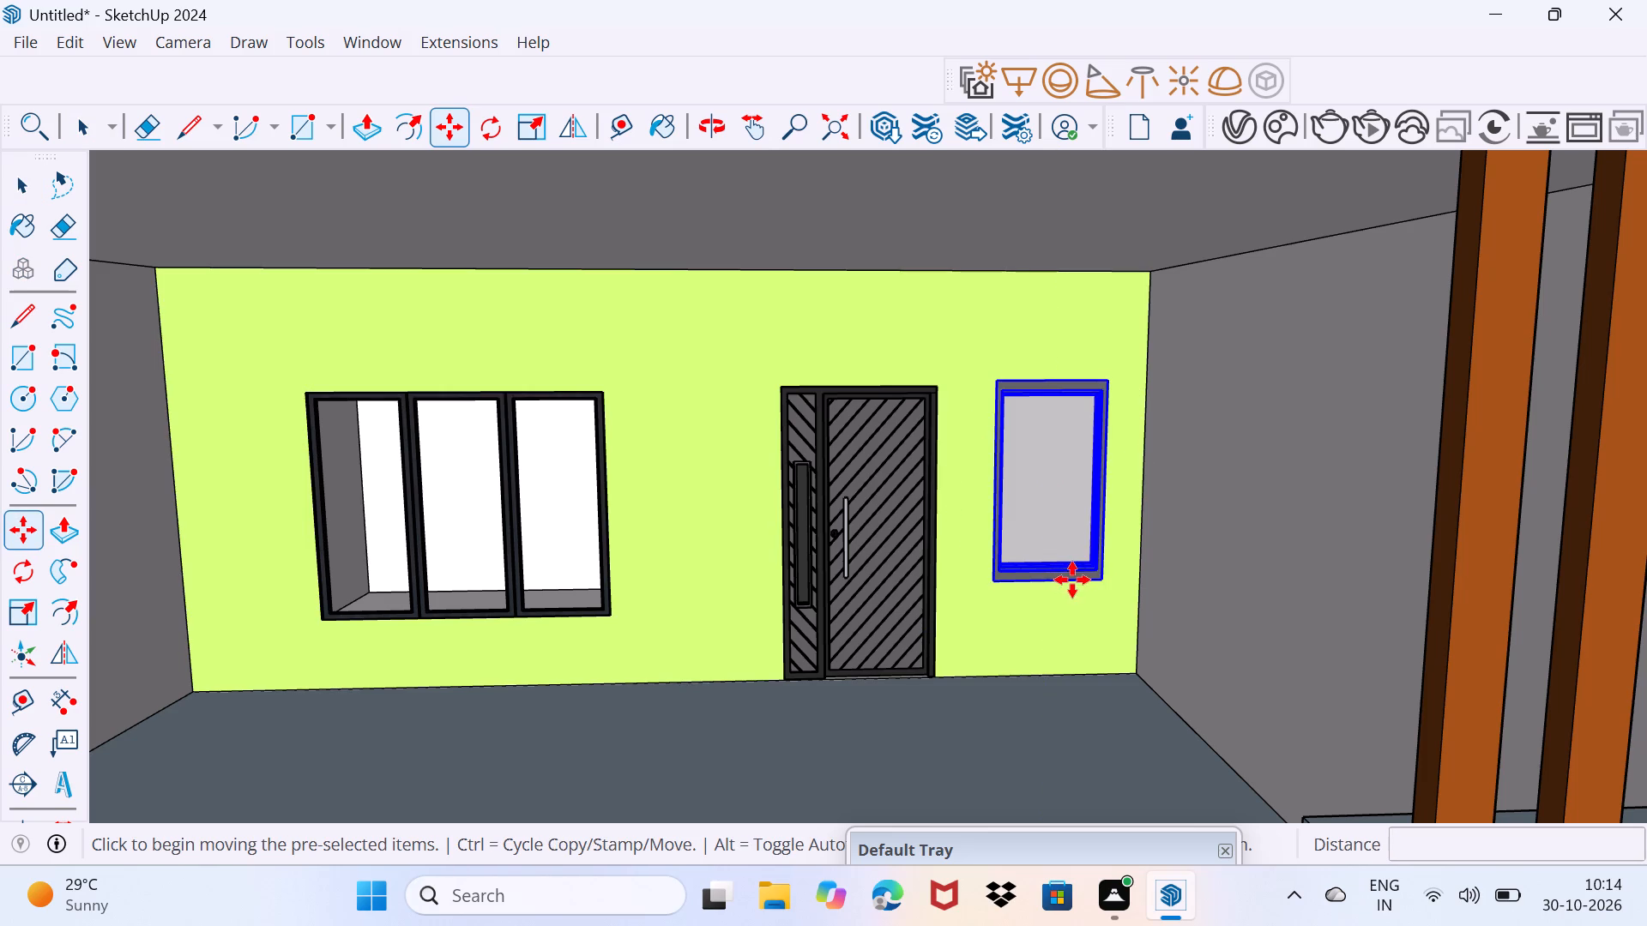
click(1101, 574)
scroll(980, 651, down, 9)
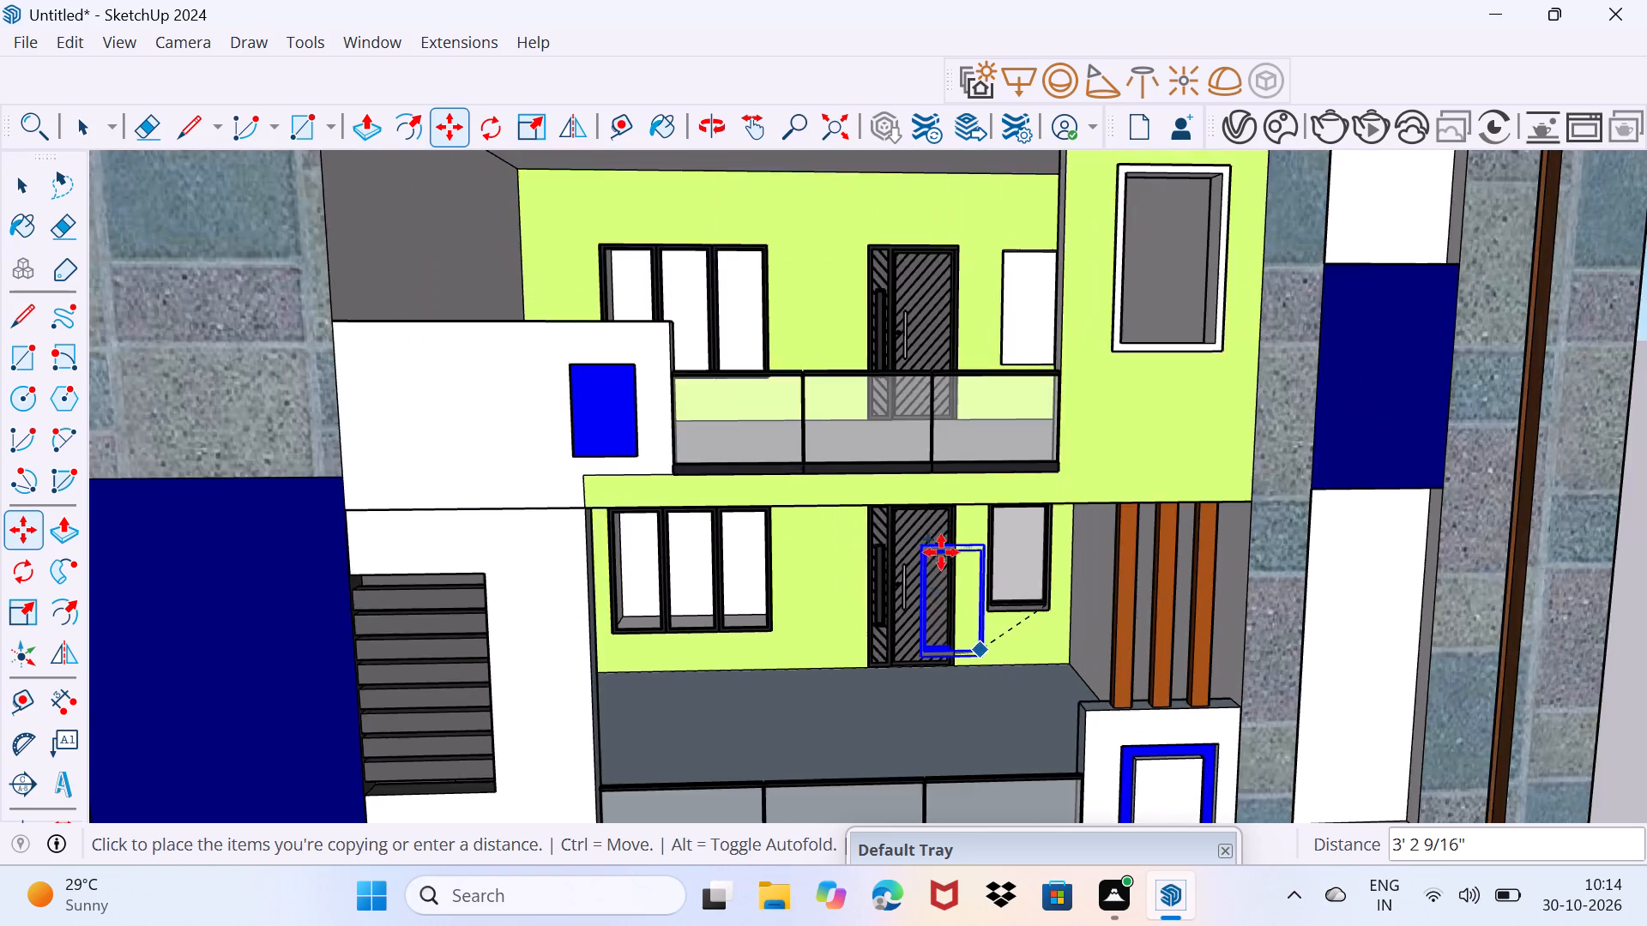
scroll(943, 424, up, 9)
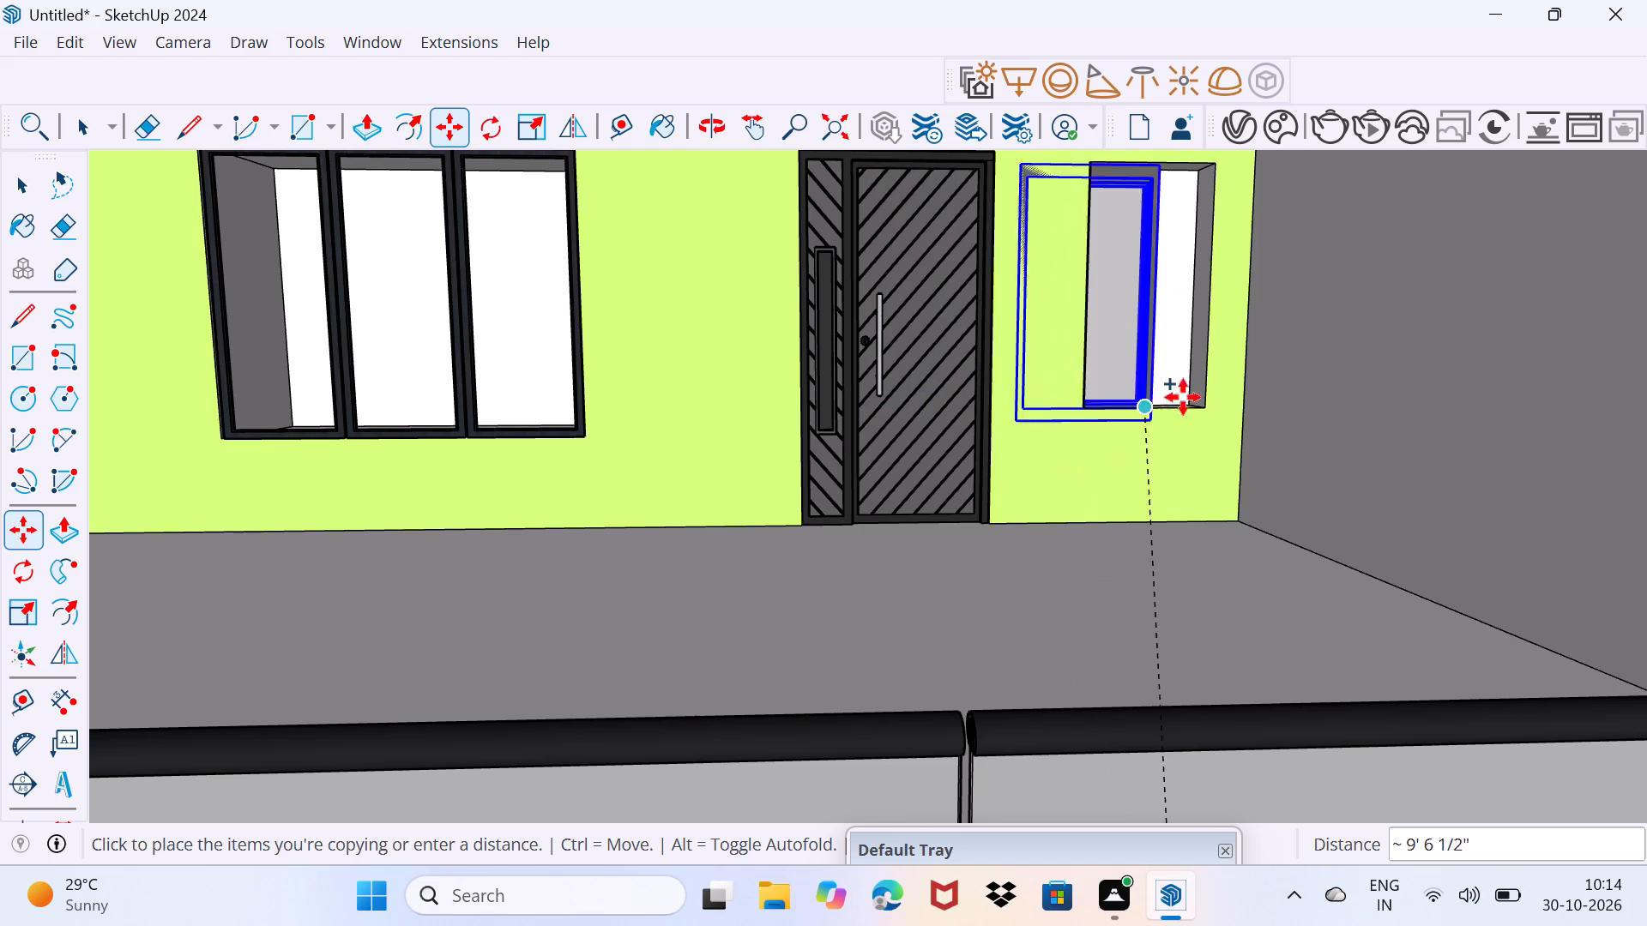
click(1197, 405)
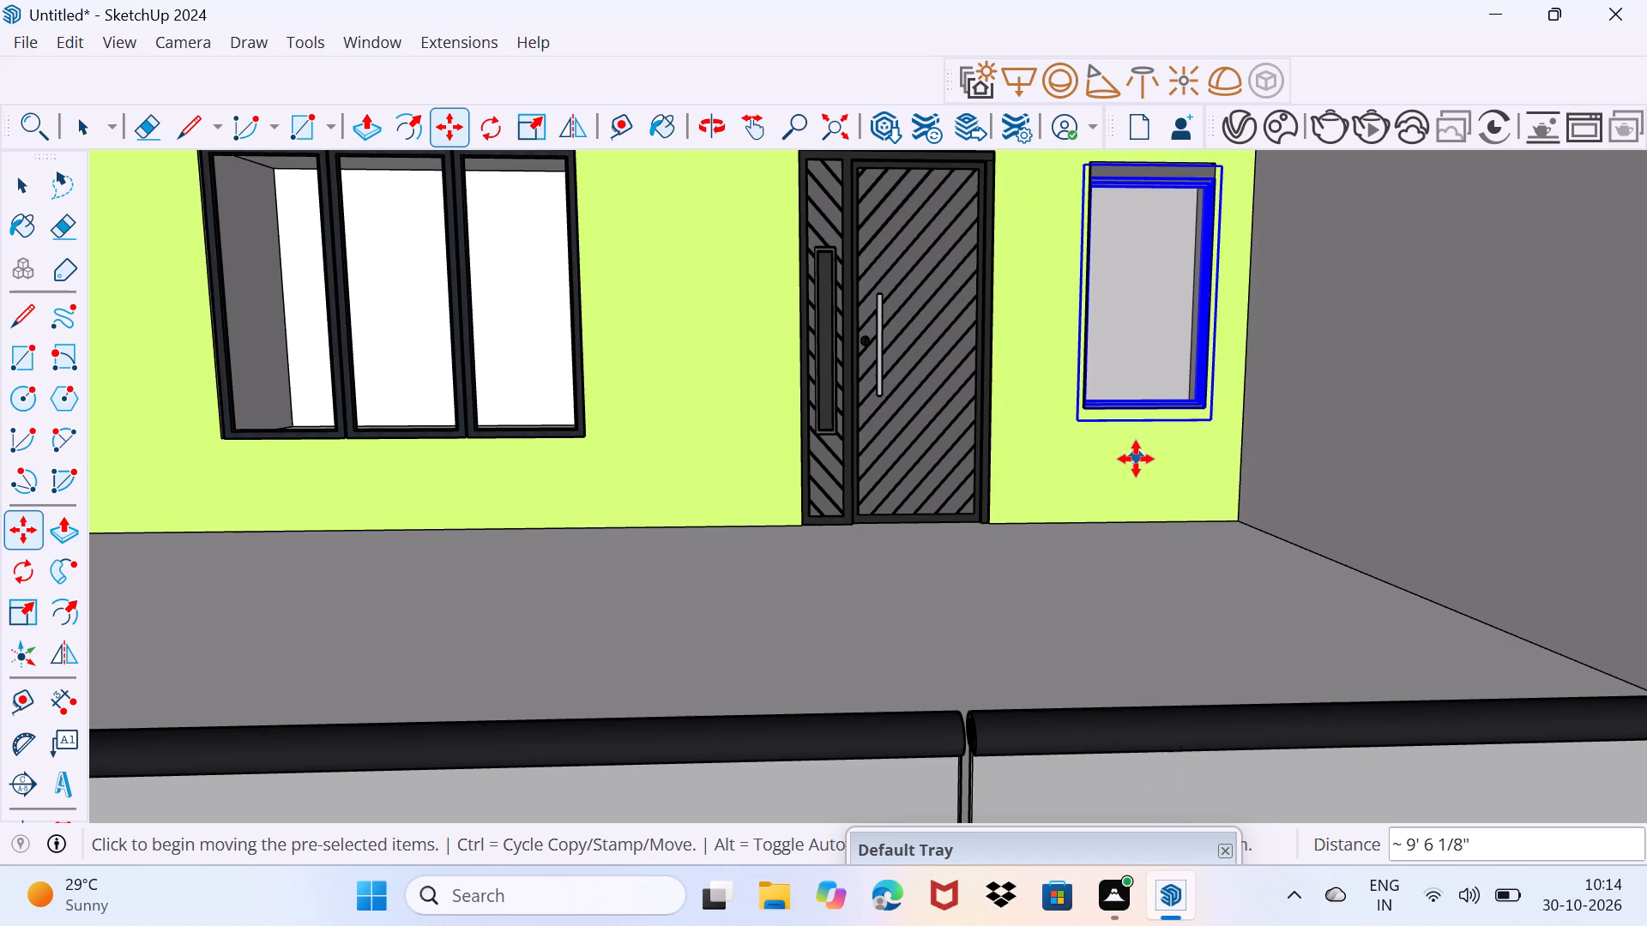
Scale the copied upper-floor window so its bottom and door-side edges meet the small opening, and deselect it.
scroll(1136, 459, up, 2)
key(s)
drag(1148, 411, 1145, 395)
scroll(1135, 370, down, 1)
drag(1072, 257, 1075, 256)
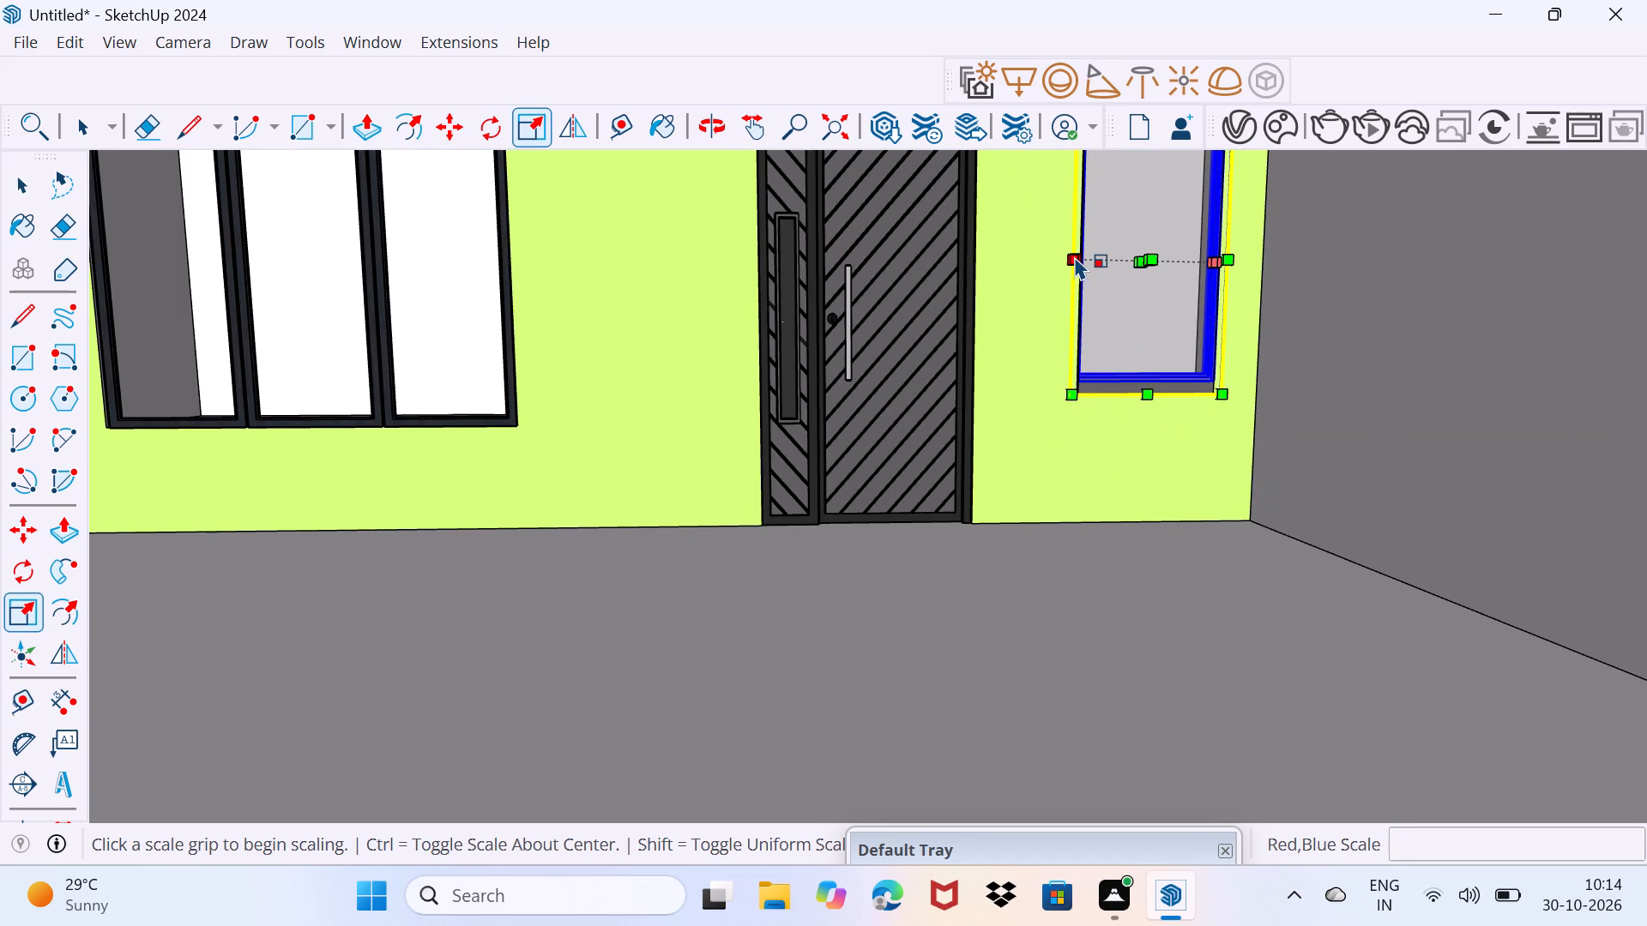
drag(1075, 256, 1083, 256)
shift+middle_drag(1098, 251, 1105, 379)
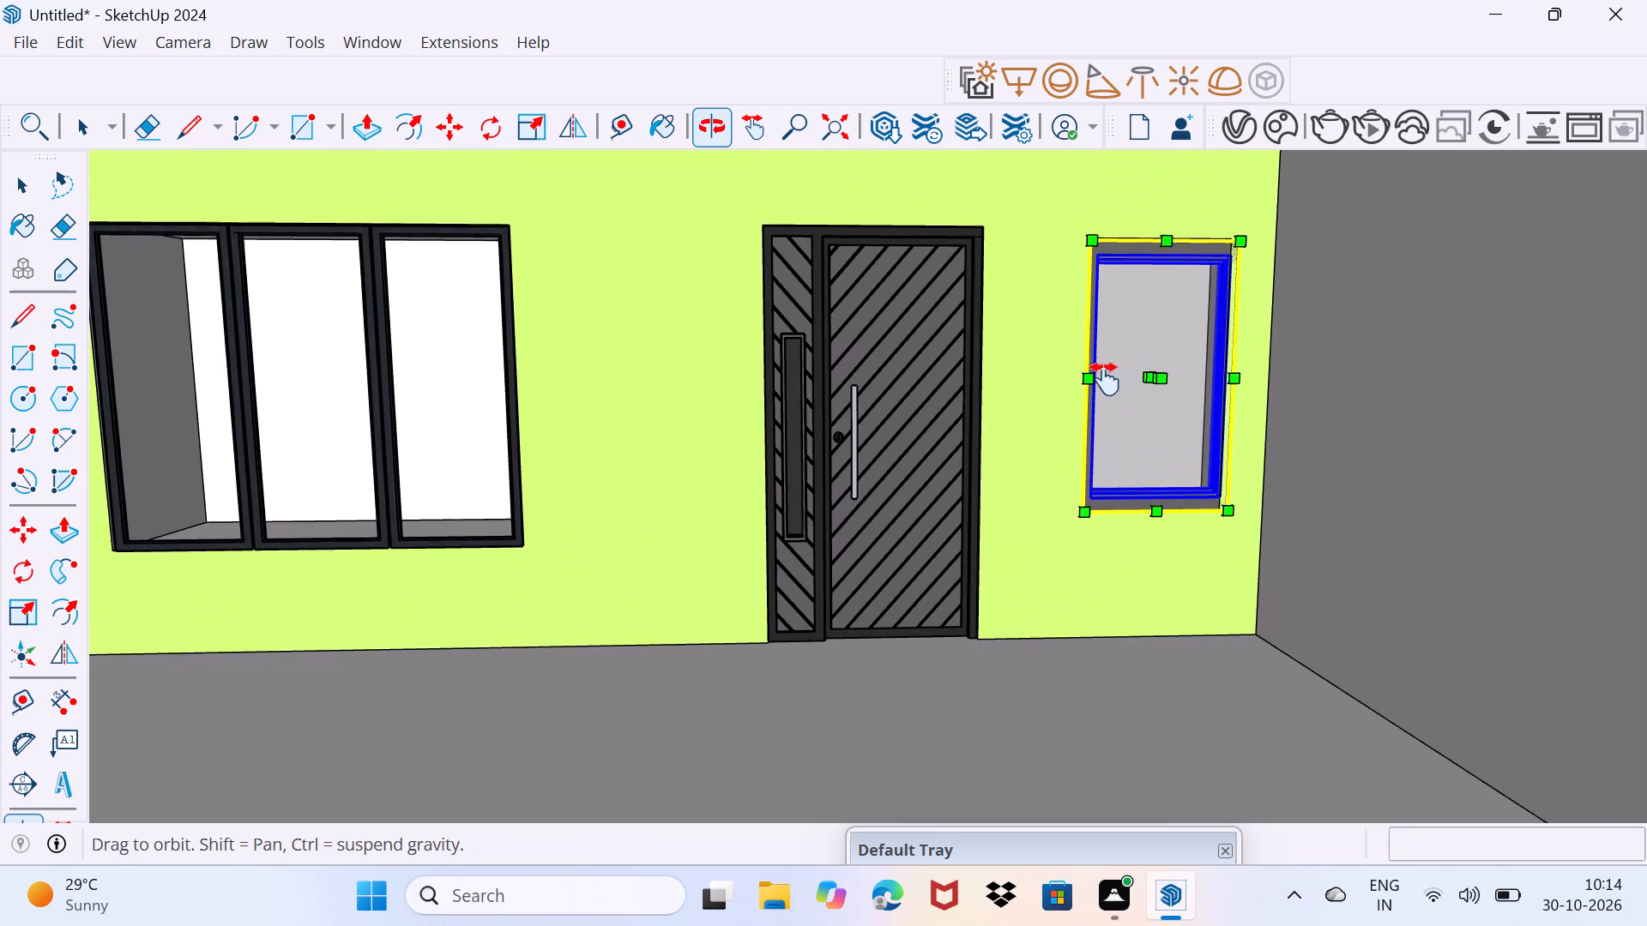
shift+middle_drag(1105, 379, 1105, 381)
key(space)
click(1064, 358)
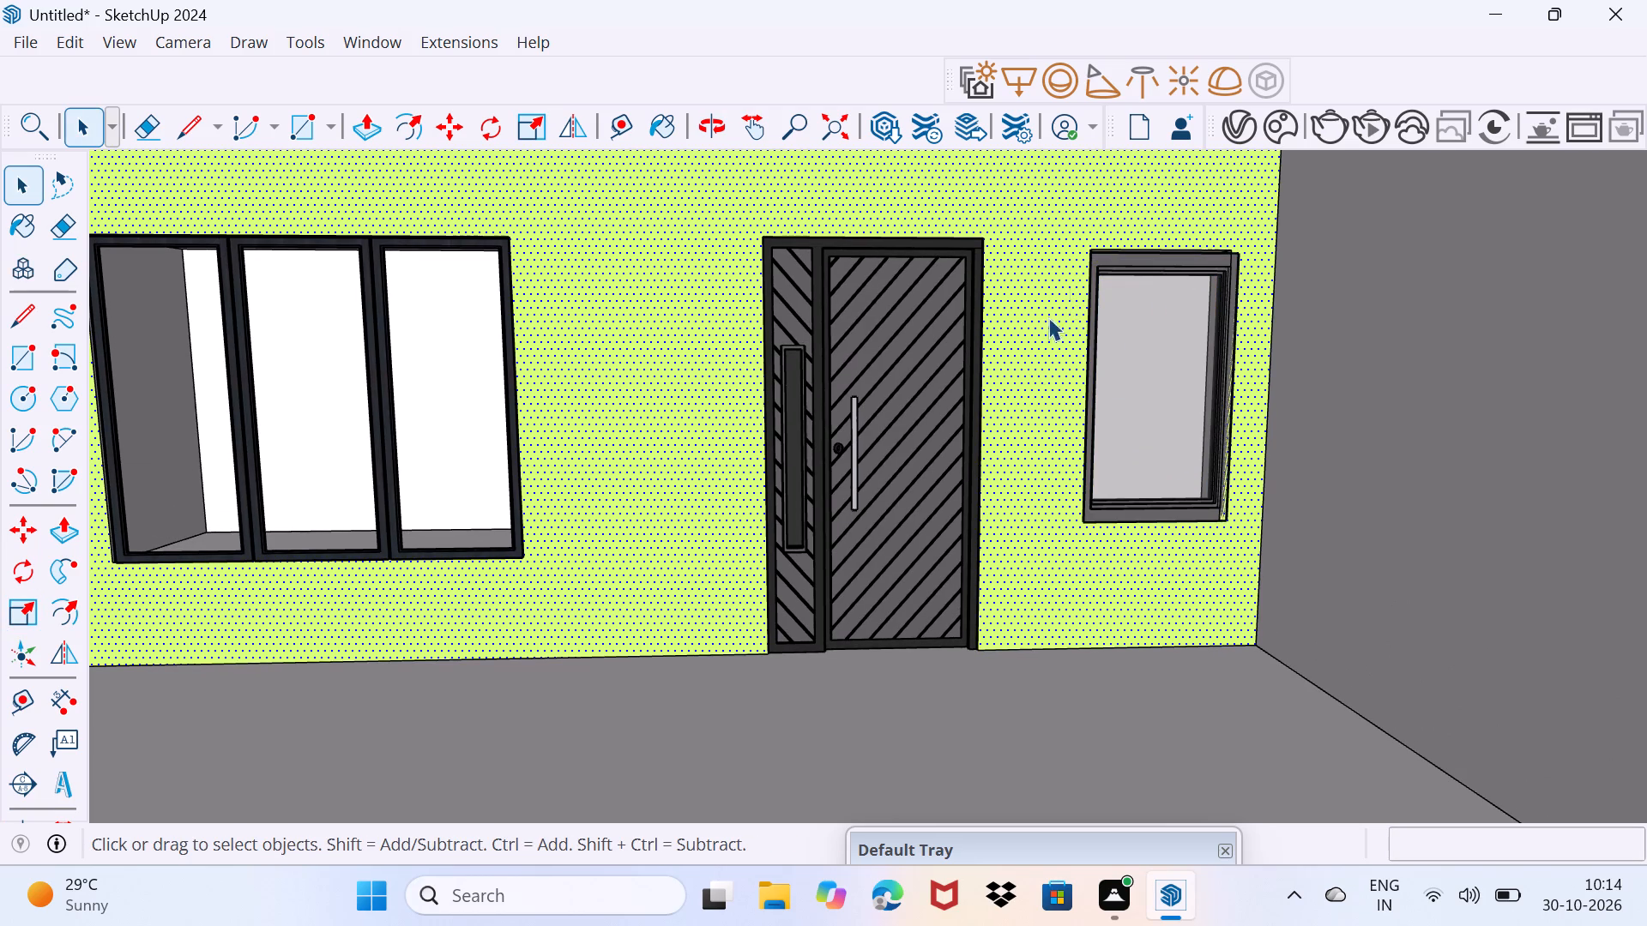
drag(1026, 374, 1081, 258)
Scale the upper-floor single-pane window's far side and top to the opening's edges, and deselect it.
scroll(1215, 299, up, 2)
middle_drag(1230, 269, 1133, 331)
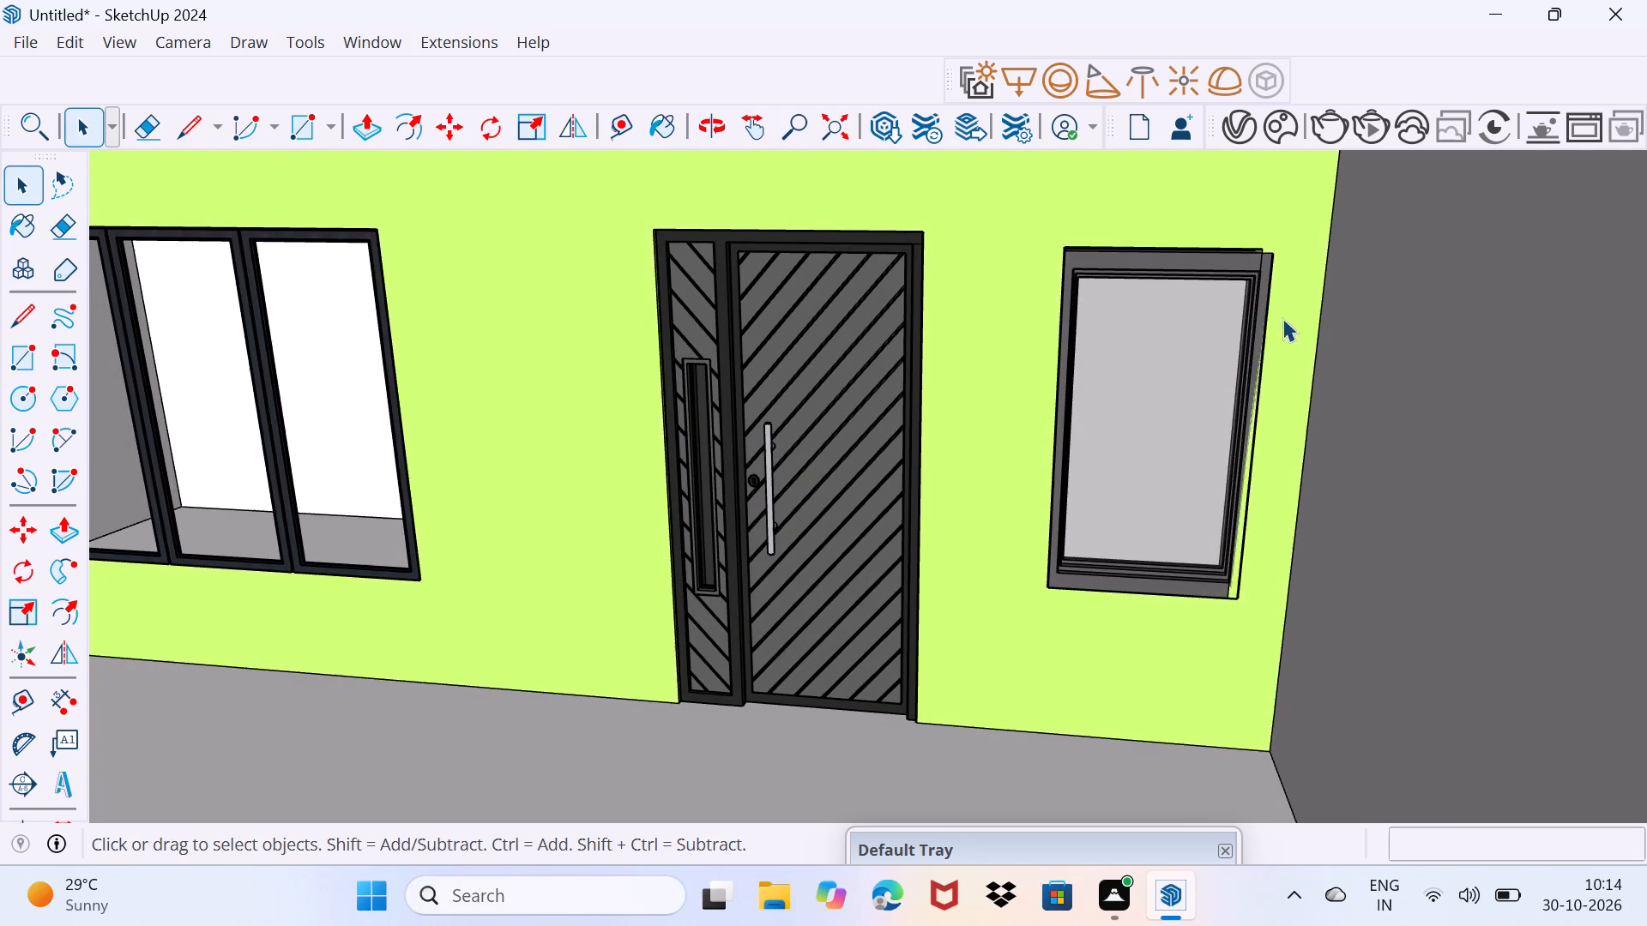
click(1258, 328)
click(1248, 273)
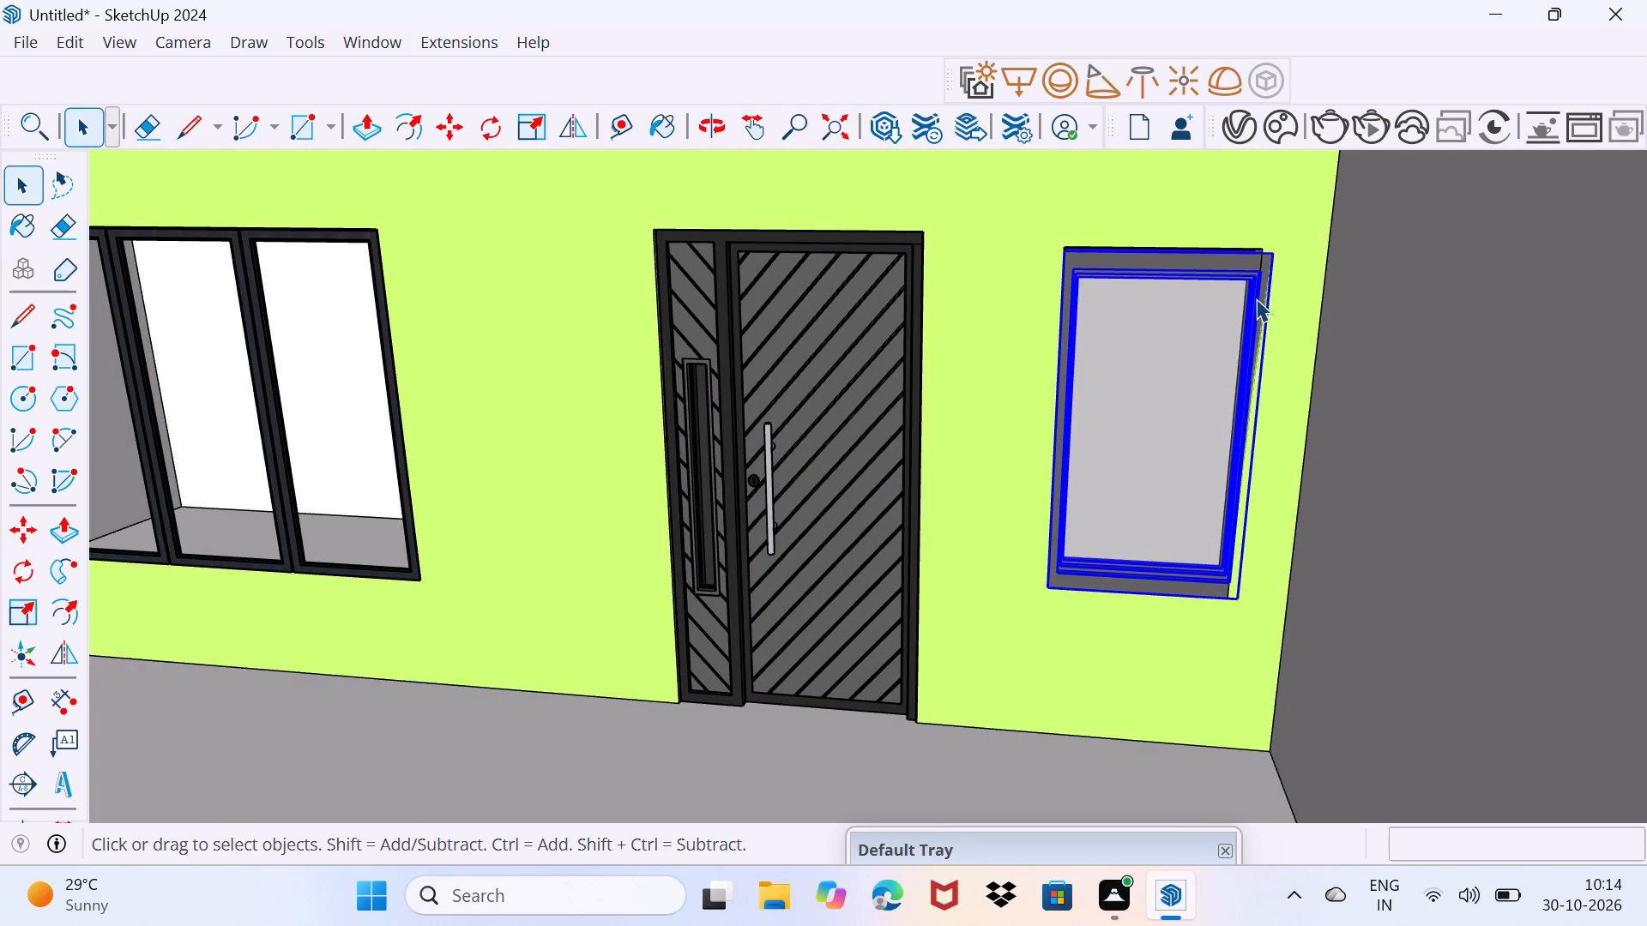
key(s)
click(1248, 433)
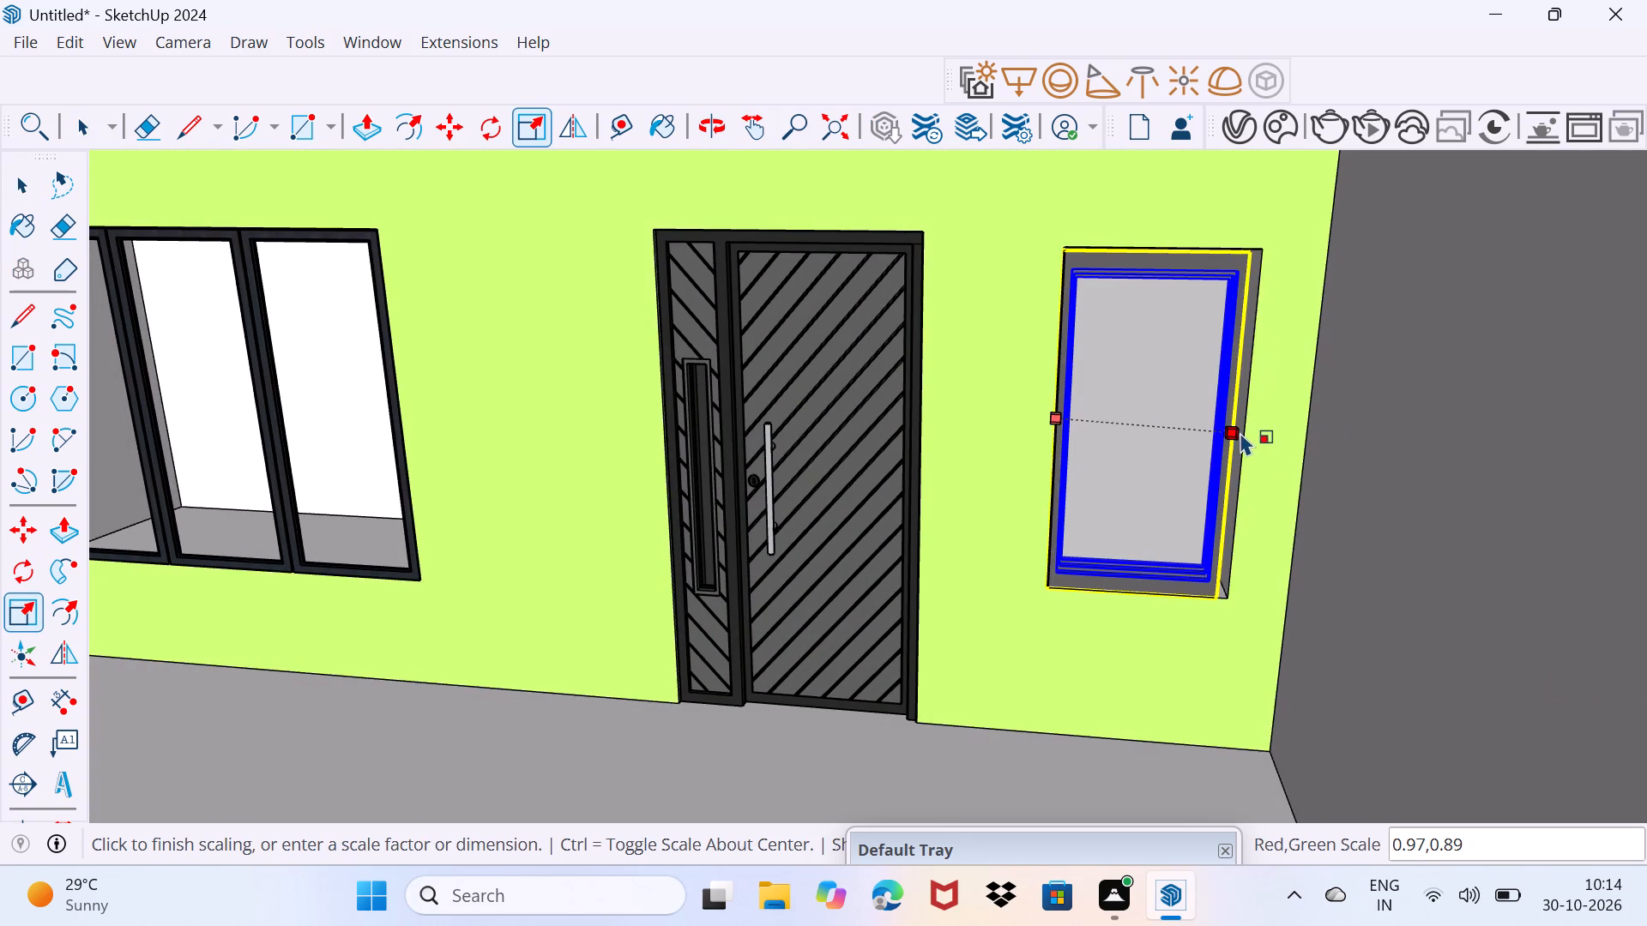
drag(1156, 257, 1161, 243)
key(space)
drag(950, 548, 1001, 481)
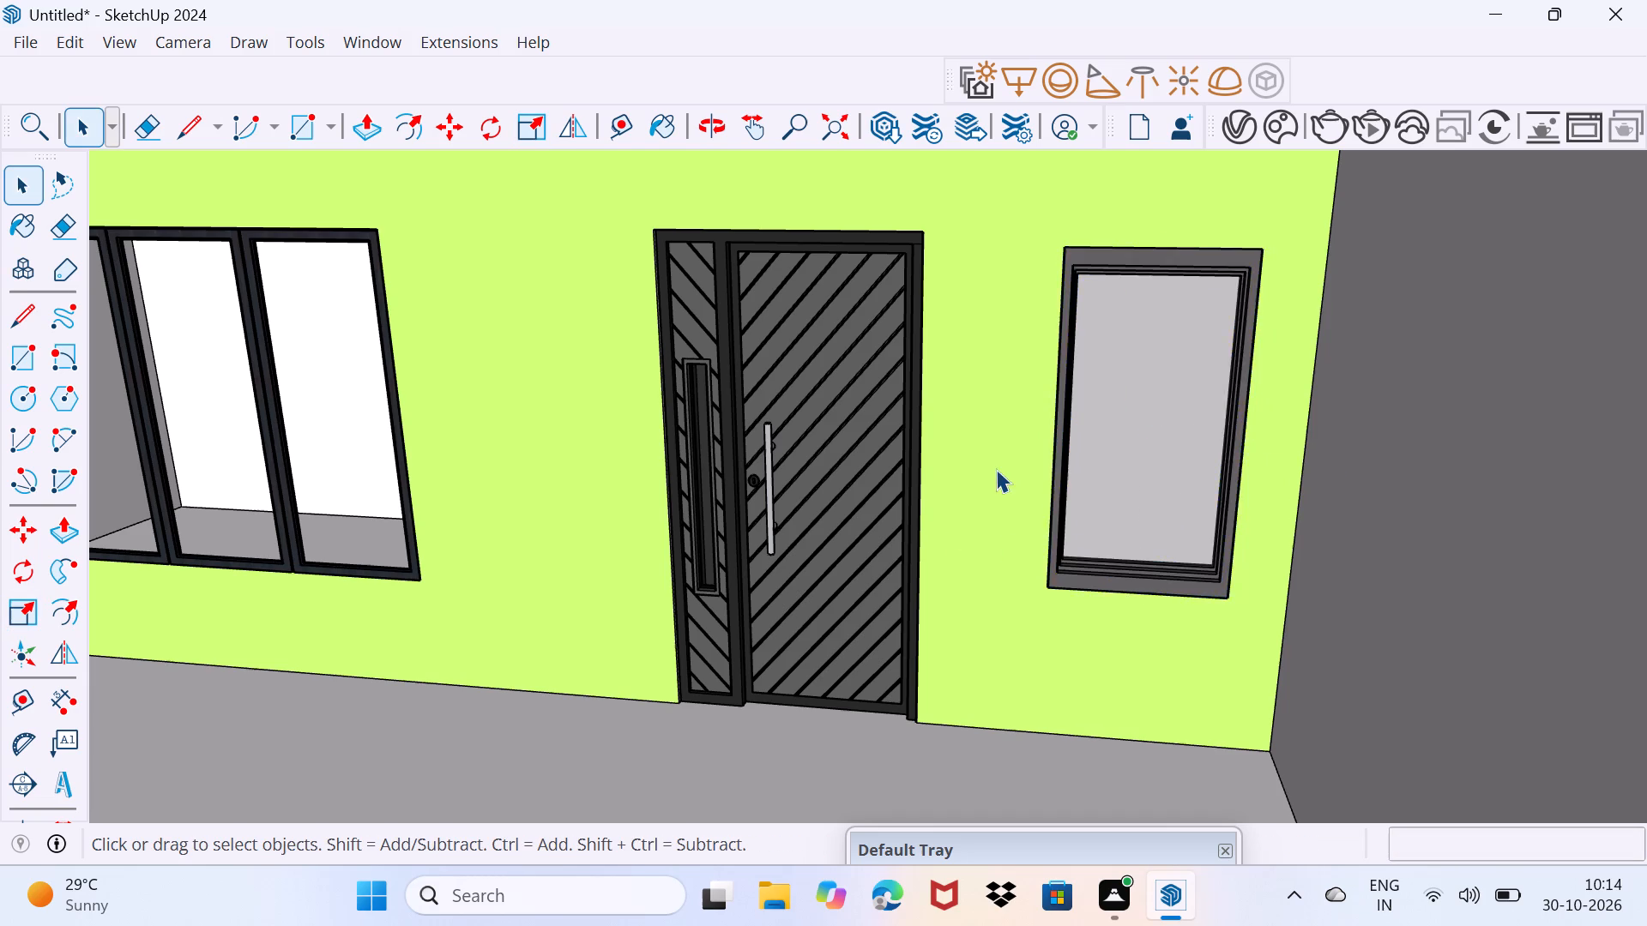
Examine the whole front elevation and the fitted doors and windows on both floors from several angles.
scroll(996, 469, down, 8)
click(830, 128)
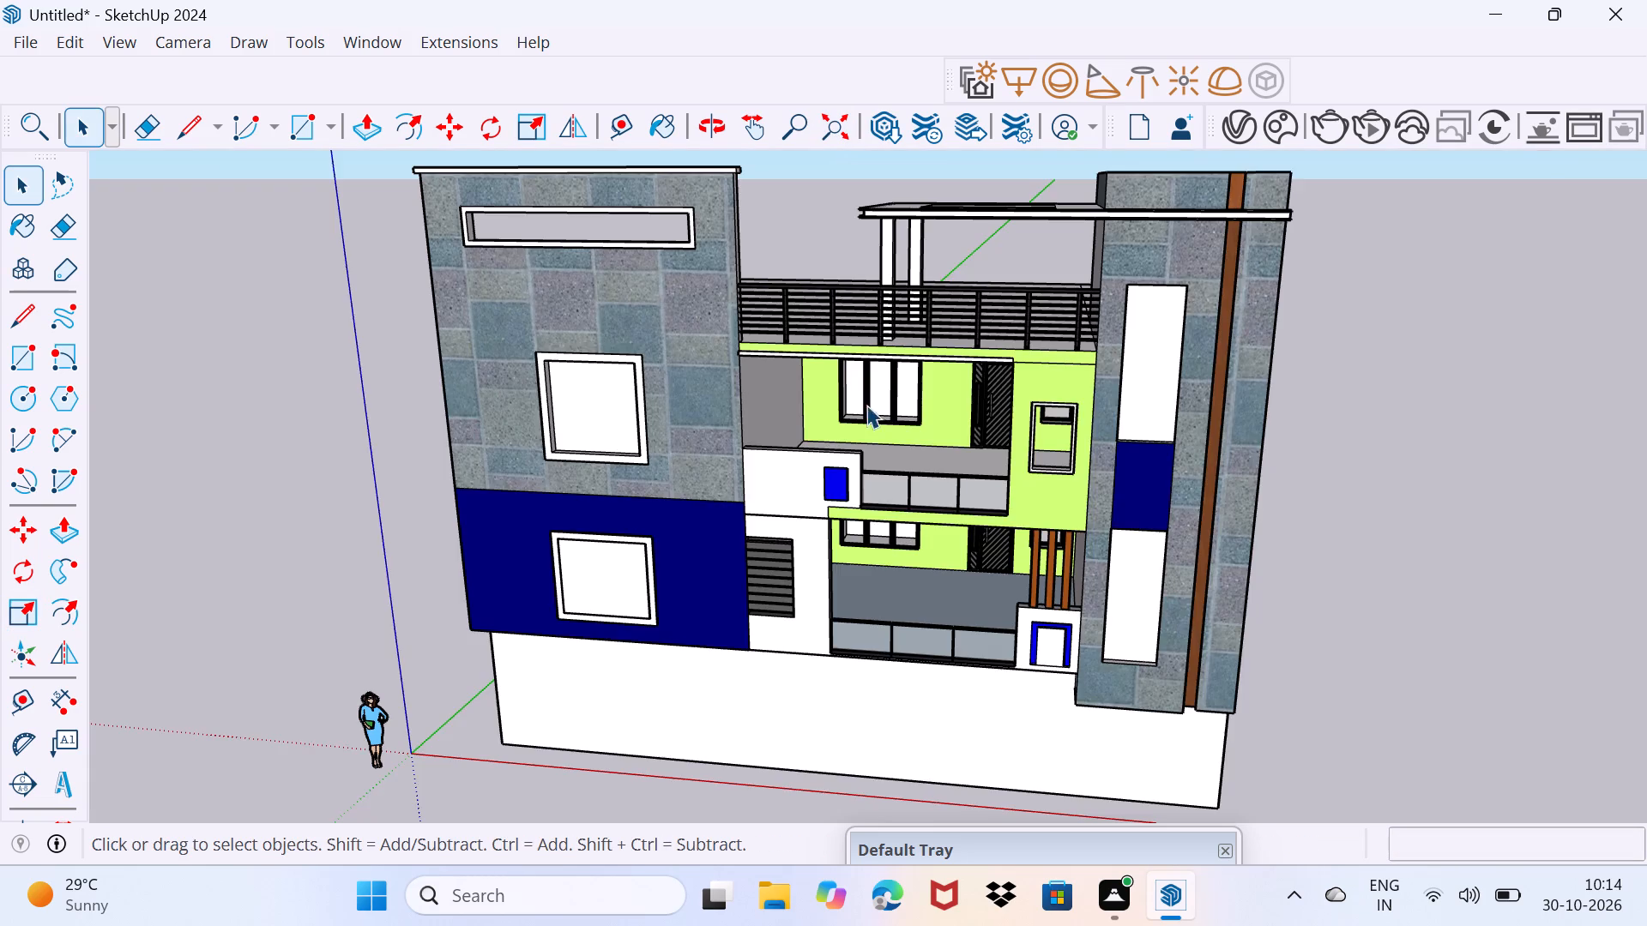
scroll(898, 528, up, 3)
middle_drag(898, 533, 933, 416)
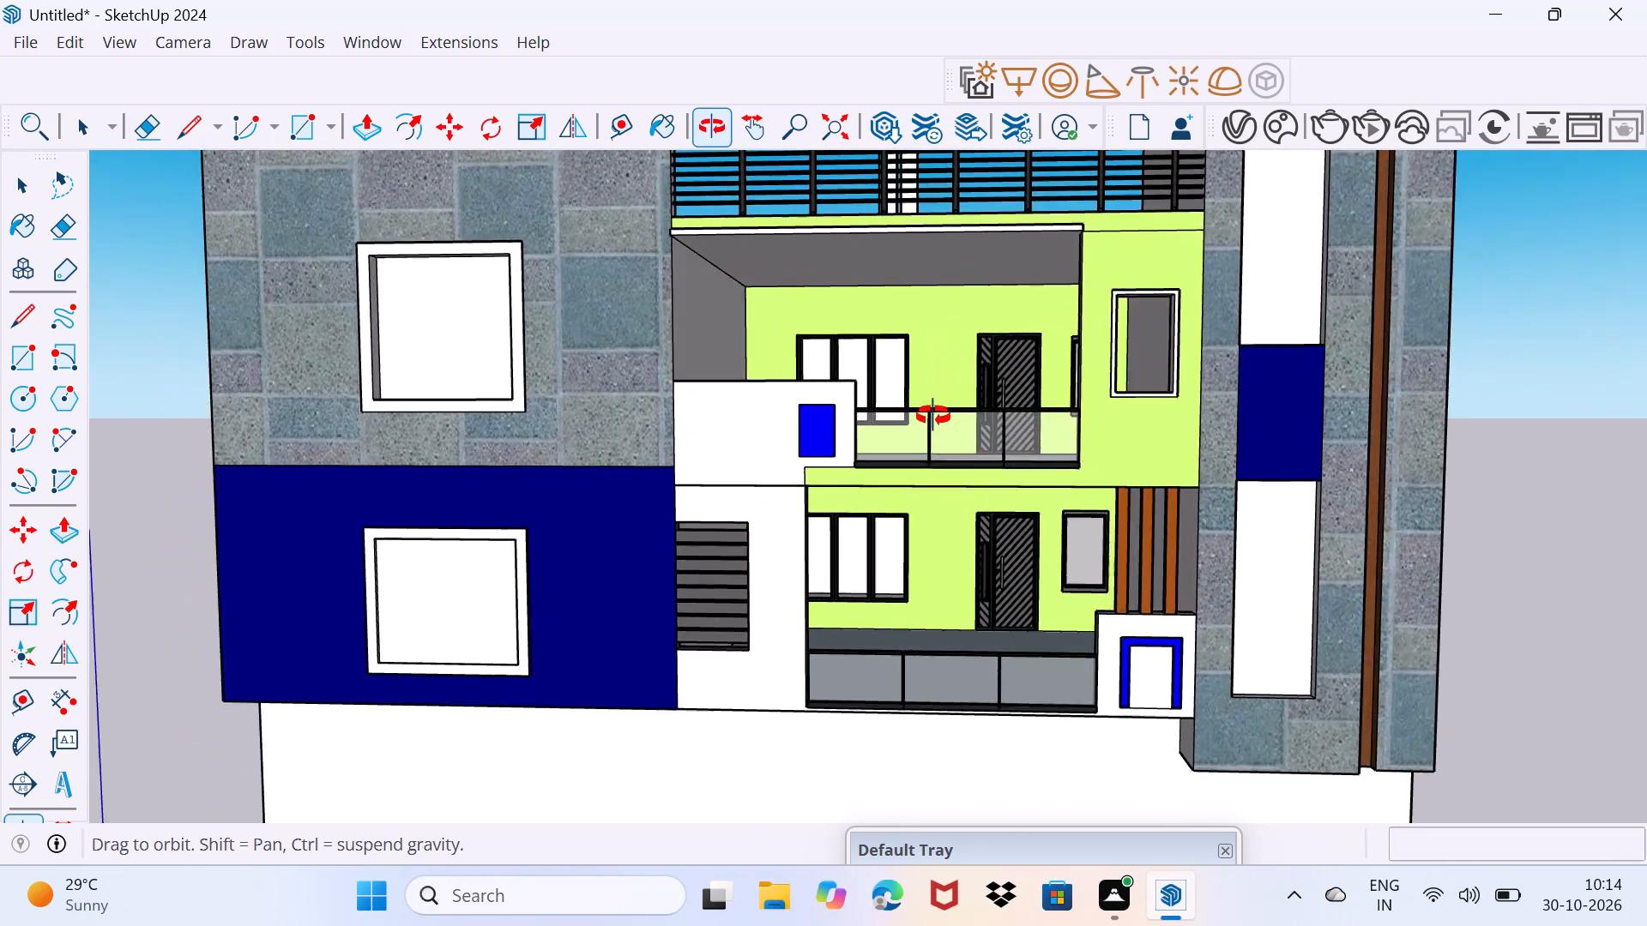
middle_drag(933, 416, 1008, 401)
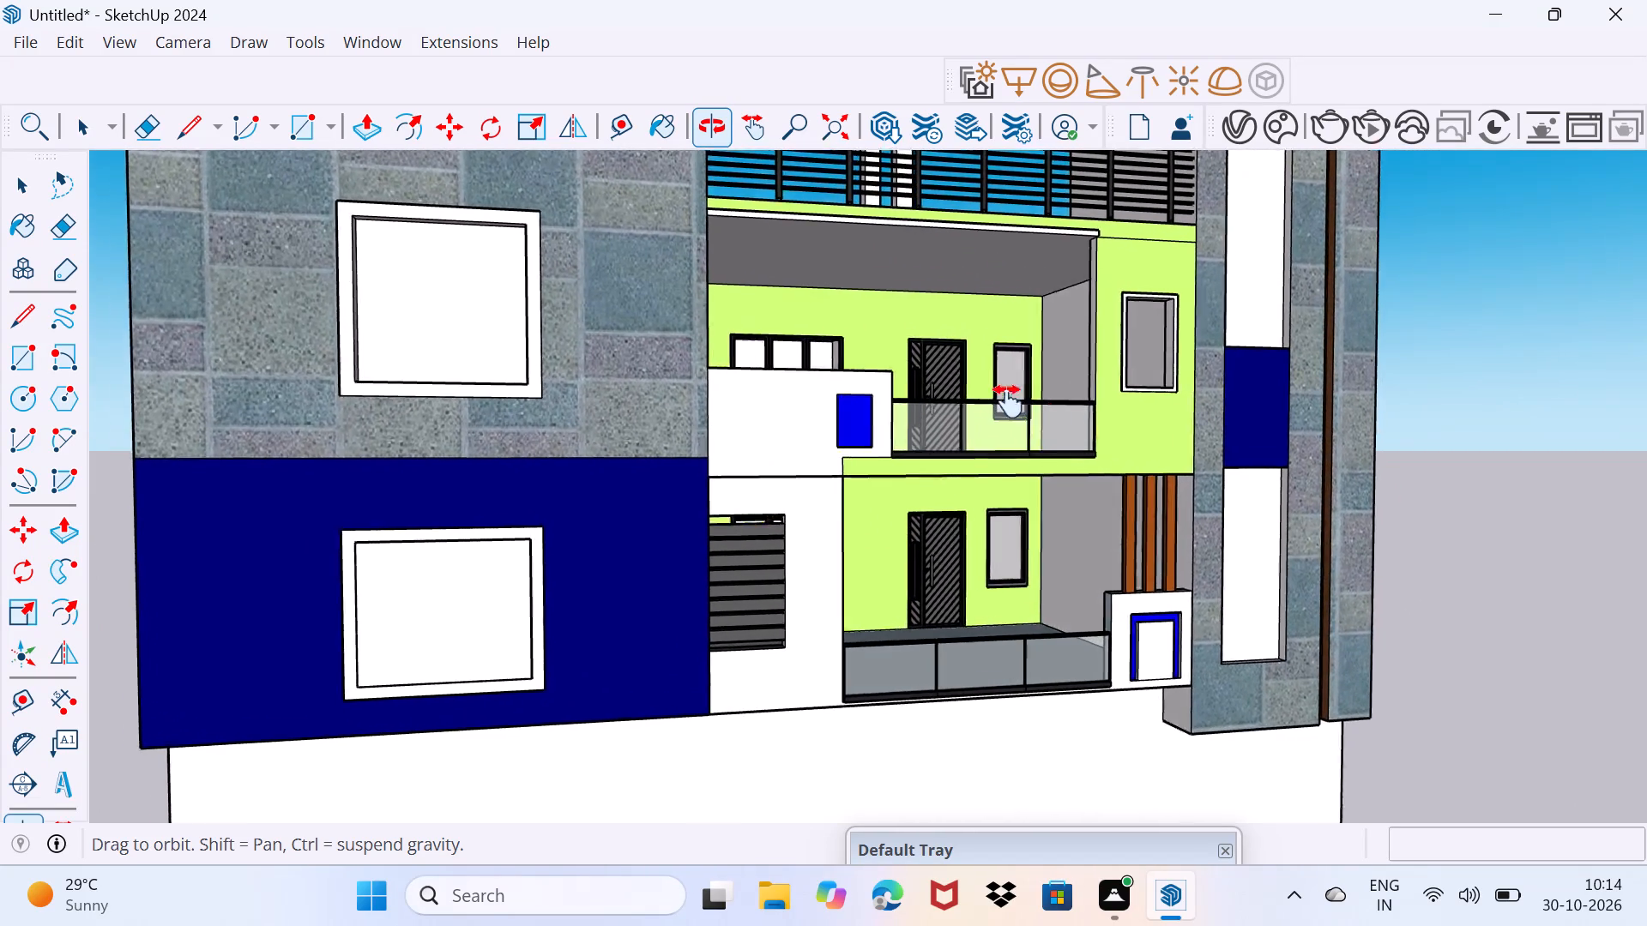
middle_drag(1008, 401, 836, 442)
middle_drag(792, 456, 750, 558)
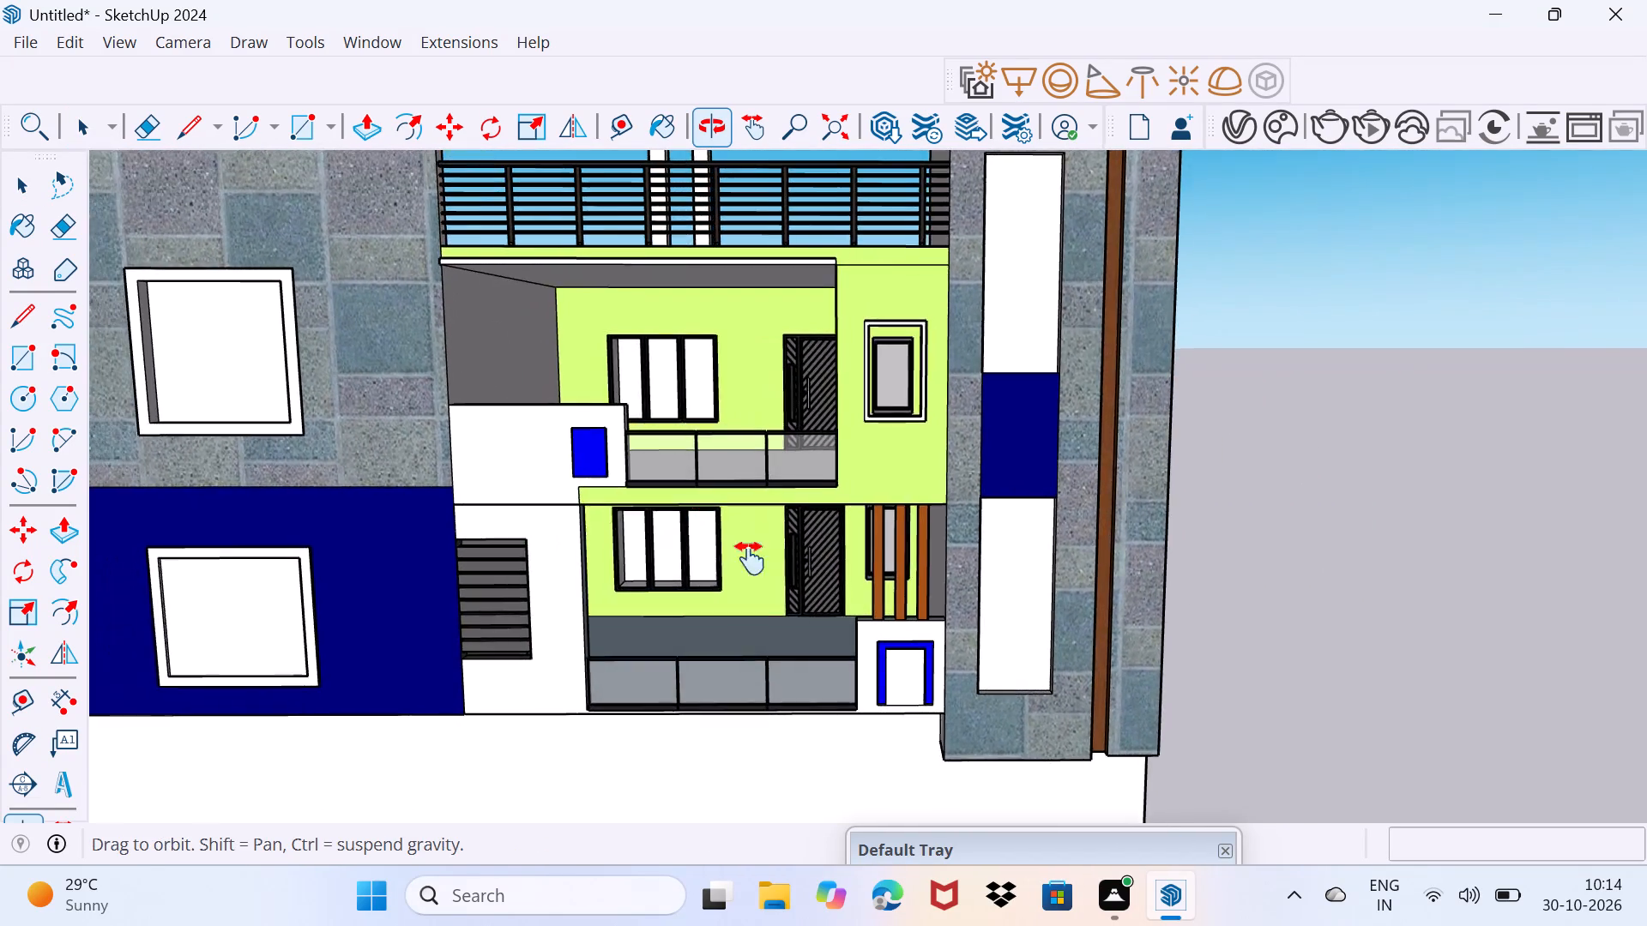
middle_drag(750, 558, 883, 532)
scroll(871, 517, down, 1)
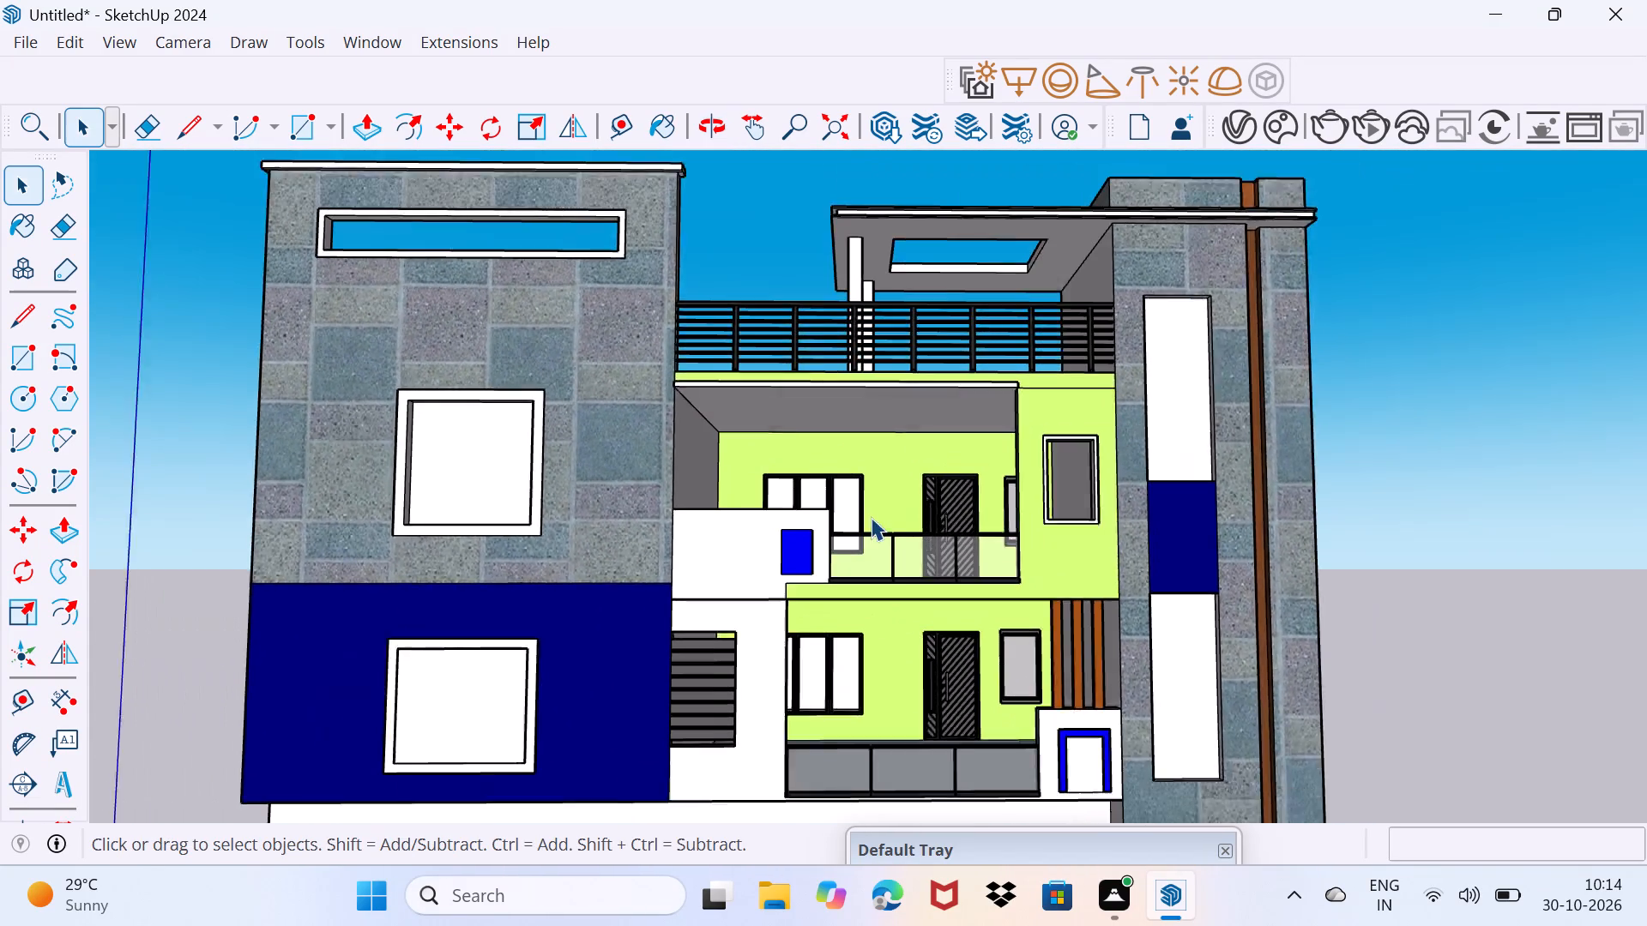
scroll(871, 517, down, 1)
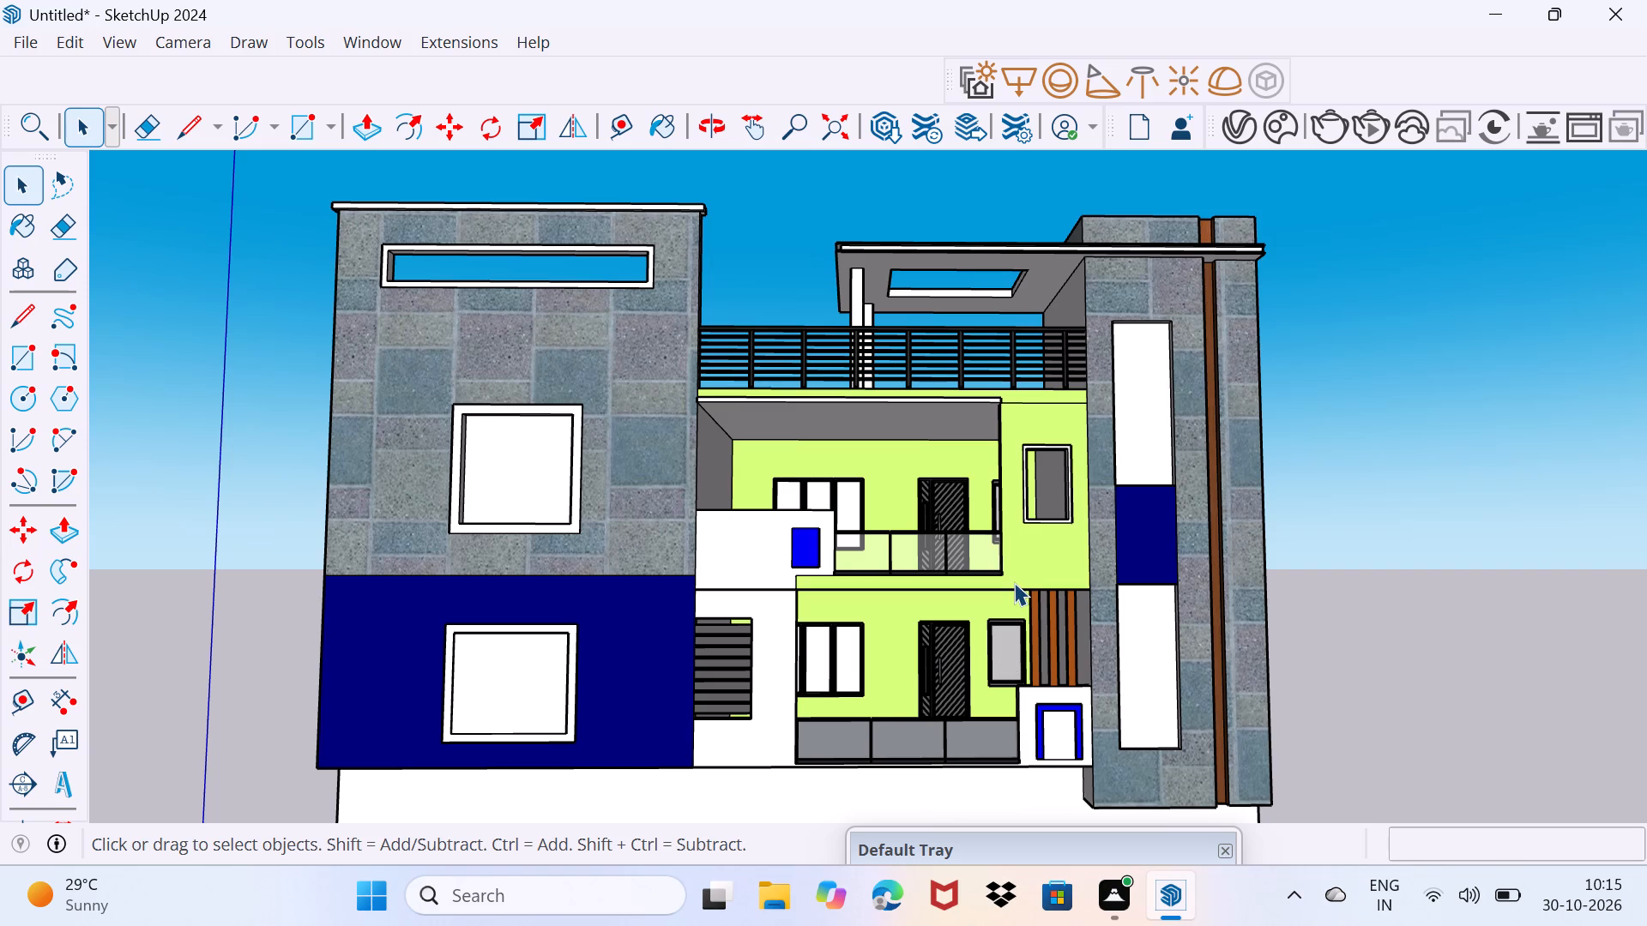
scroll(813, 511, up, 1)
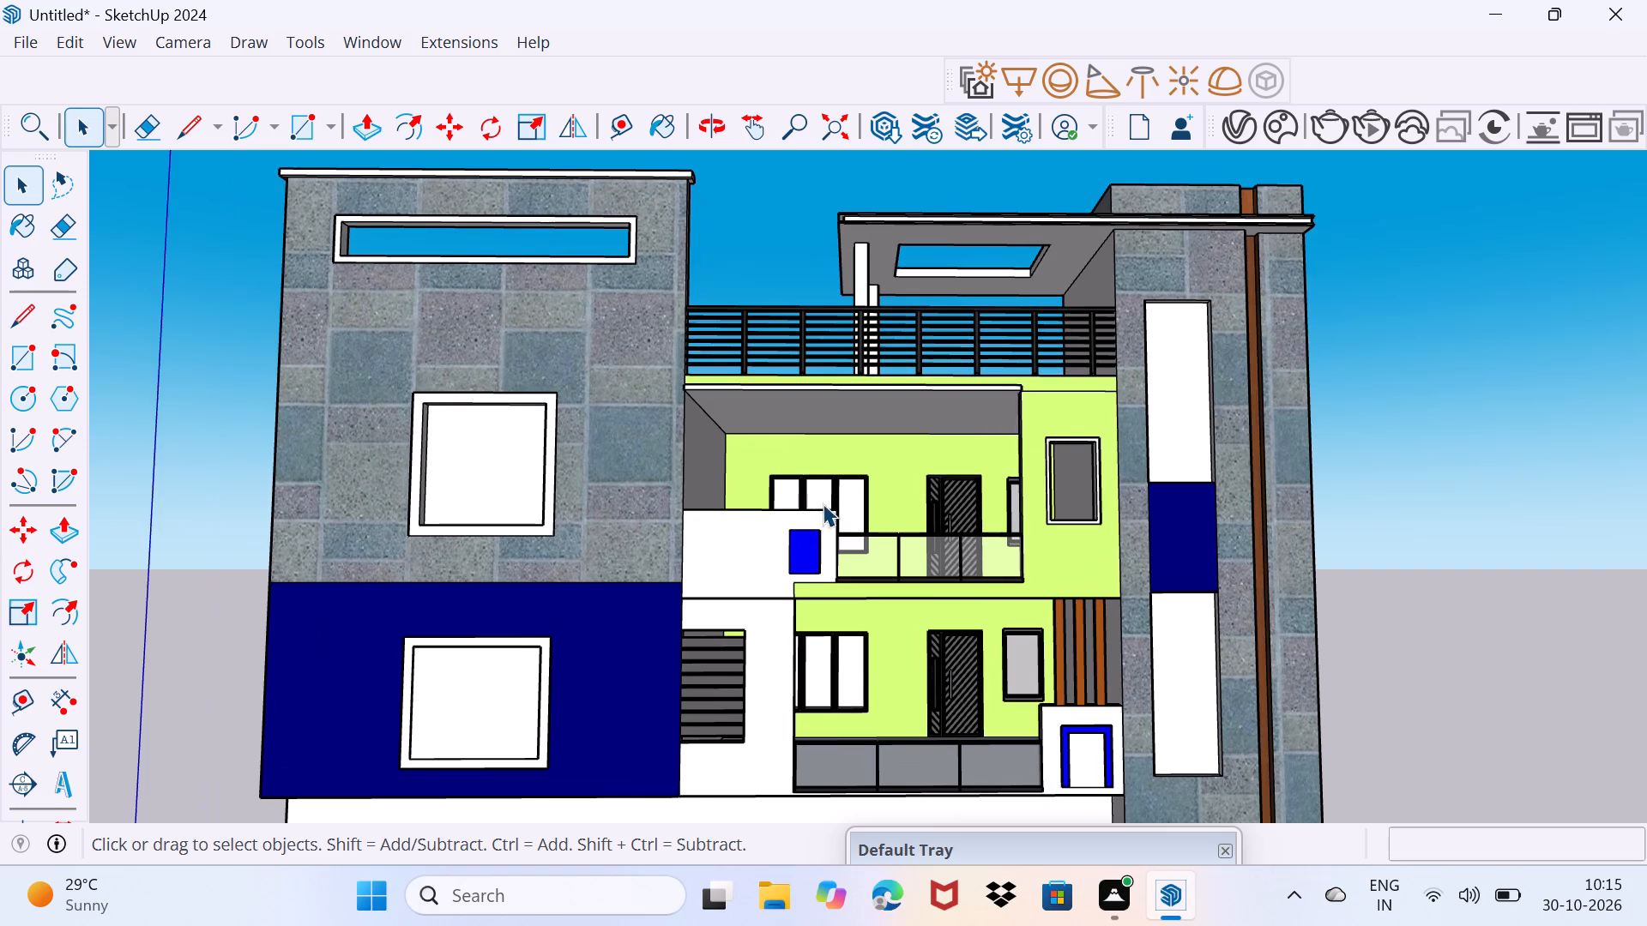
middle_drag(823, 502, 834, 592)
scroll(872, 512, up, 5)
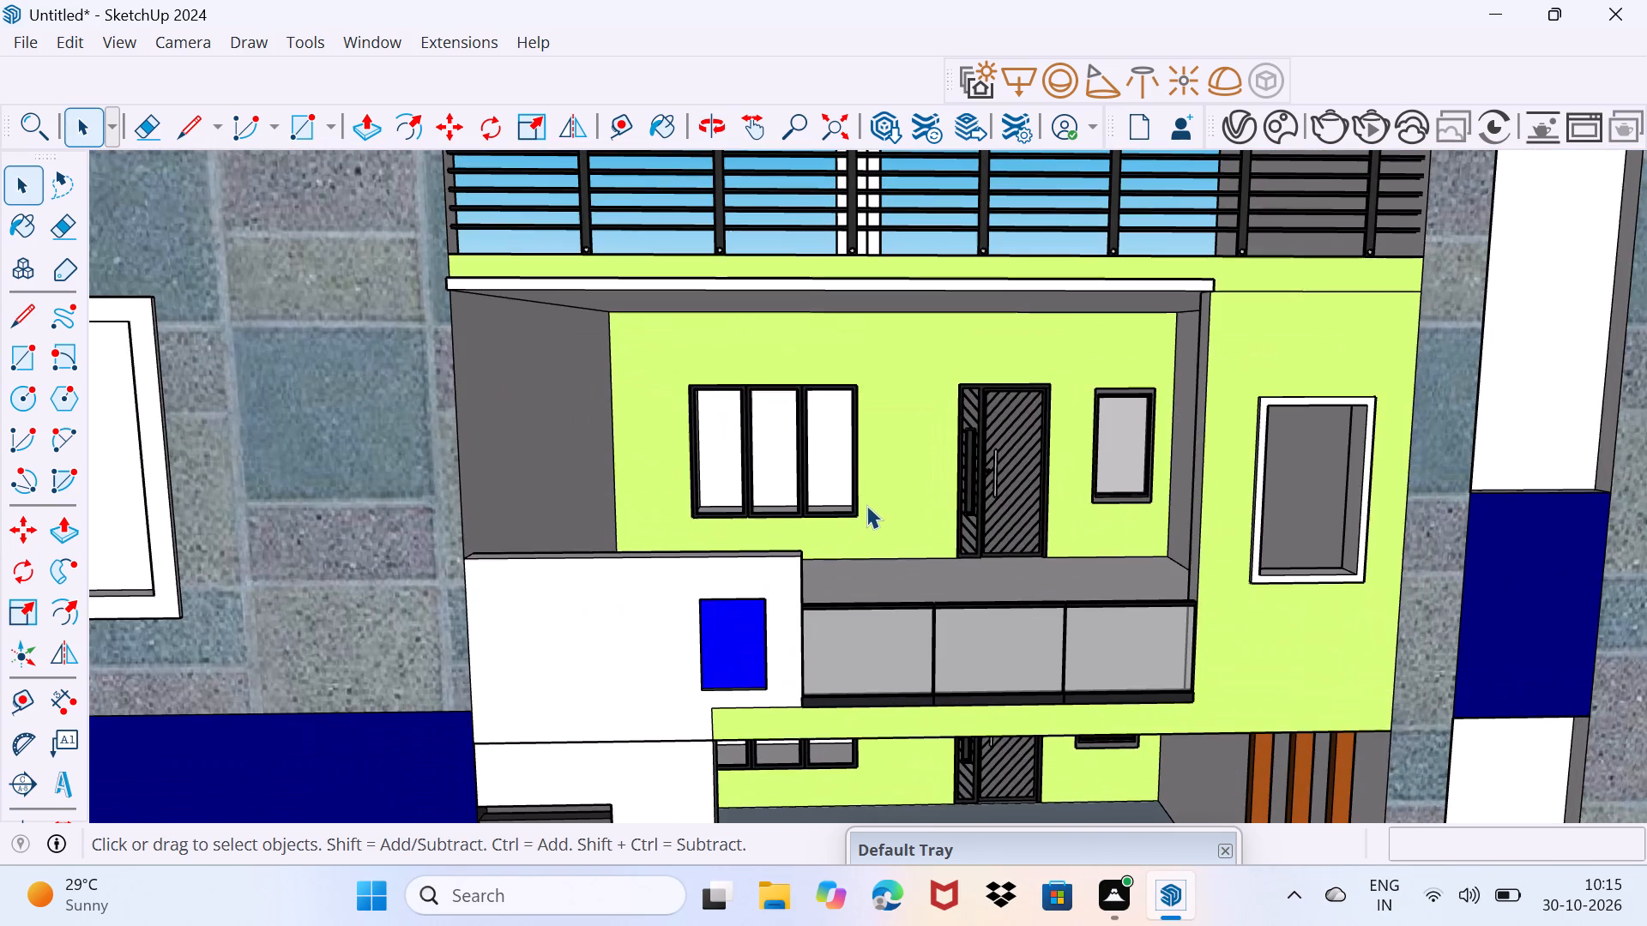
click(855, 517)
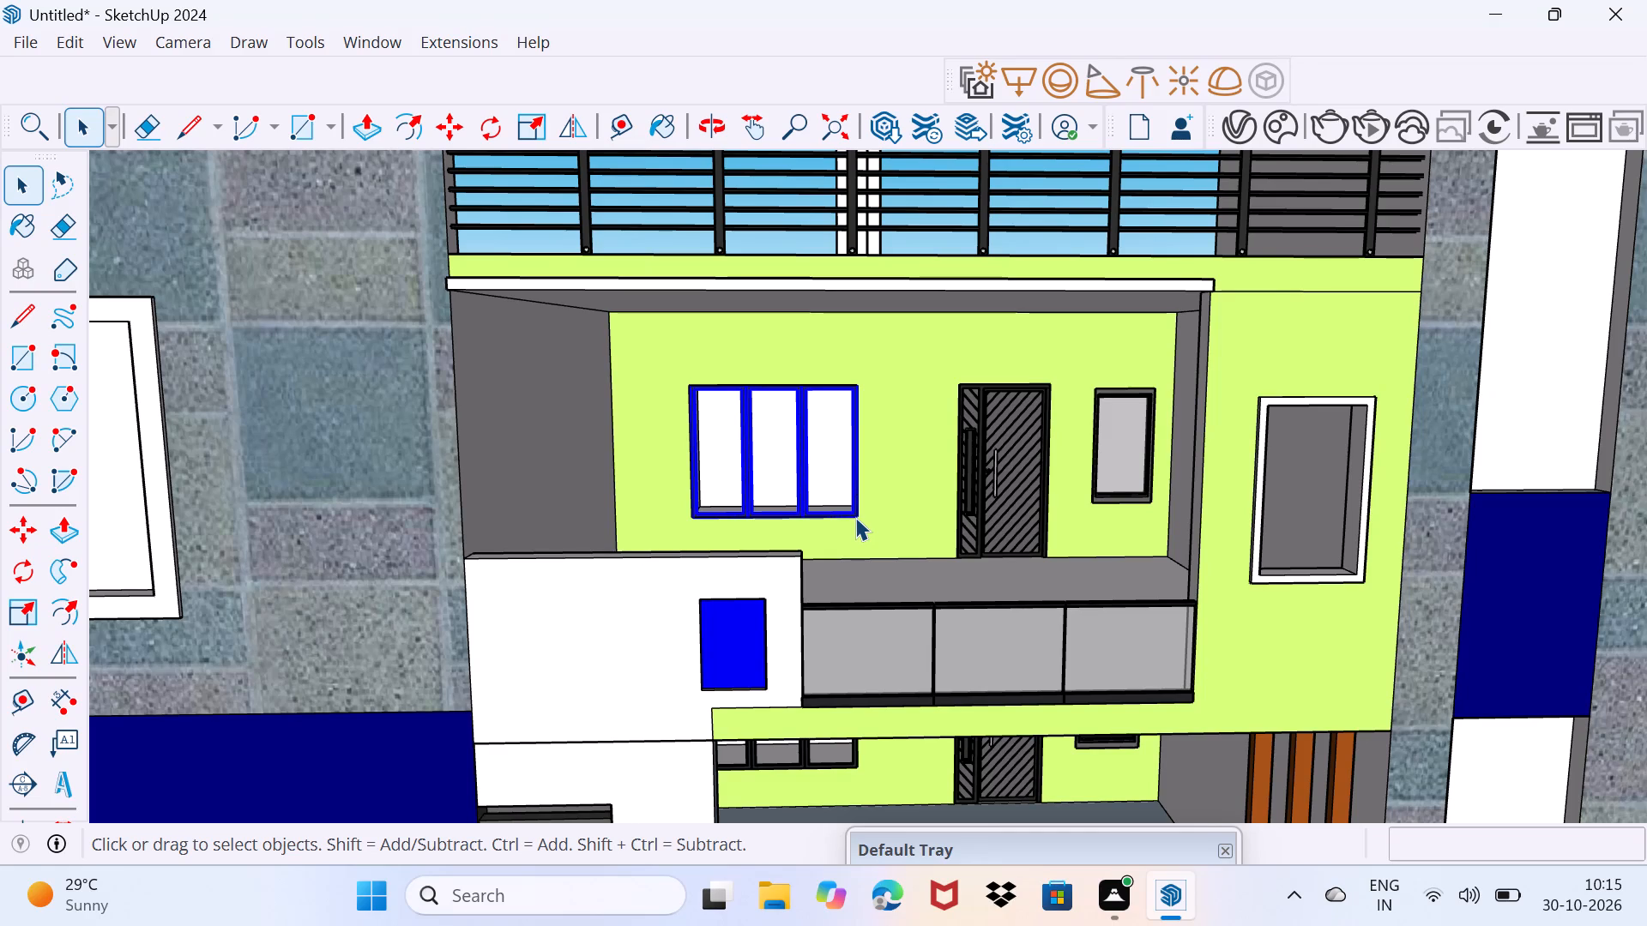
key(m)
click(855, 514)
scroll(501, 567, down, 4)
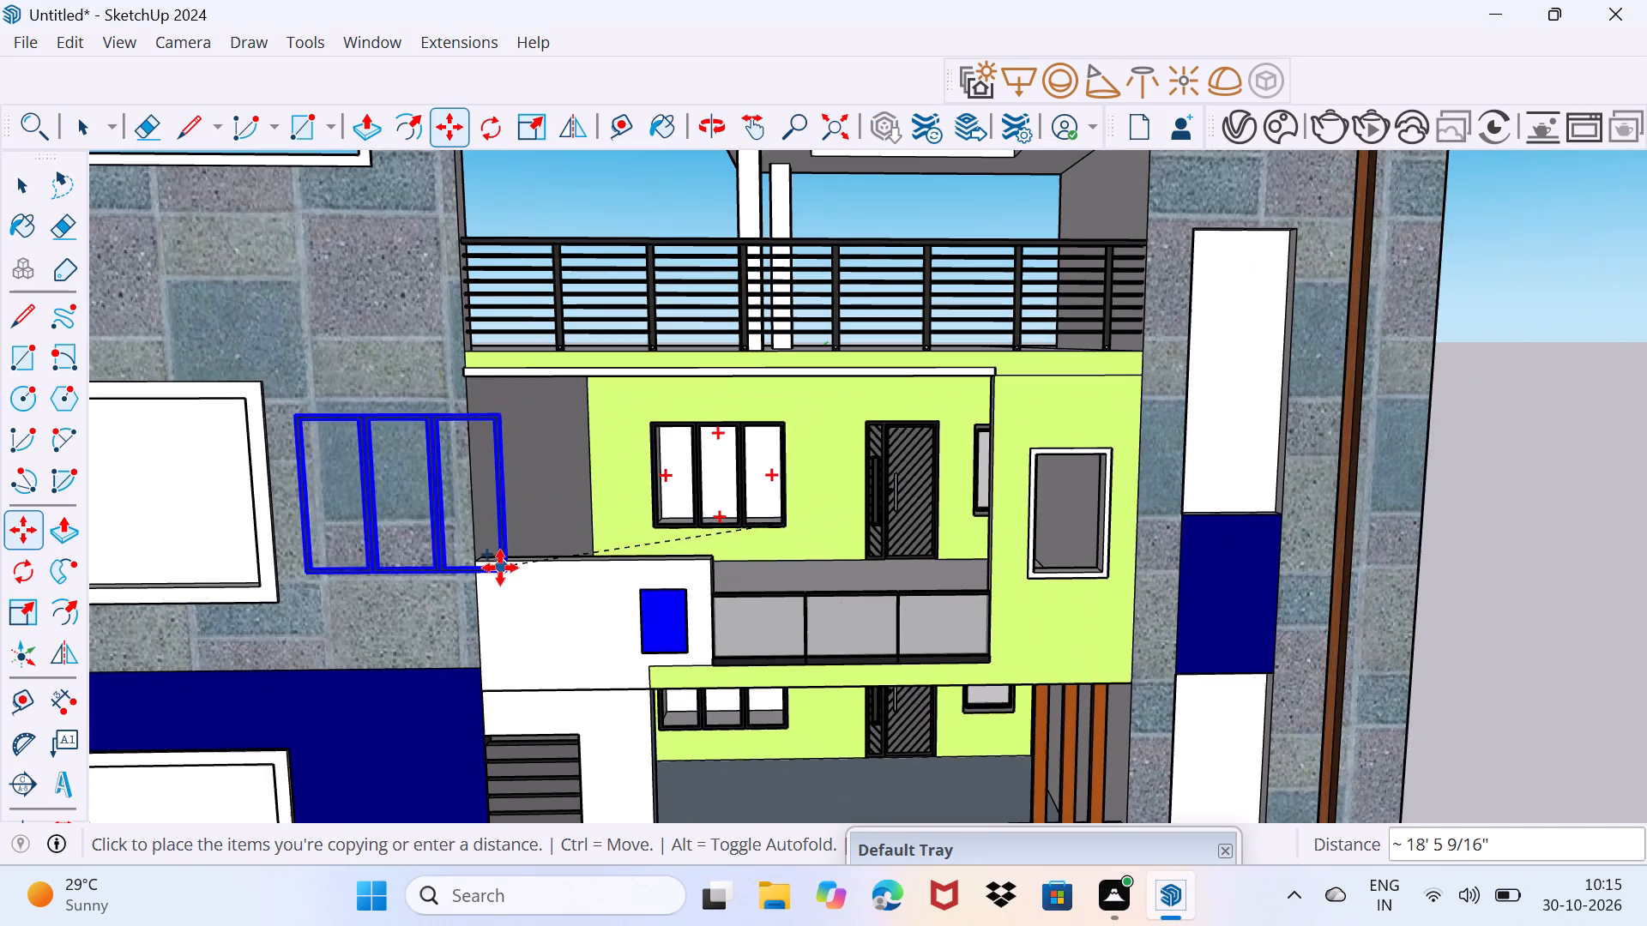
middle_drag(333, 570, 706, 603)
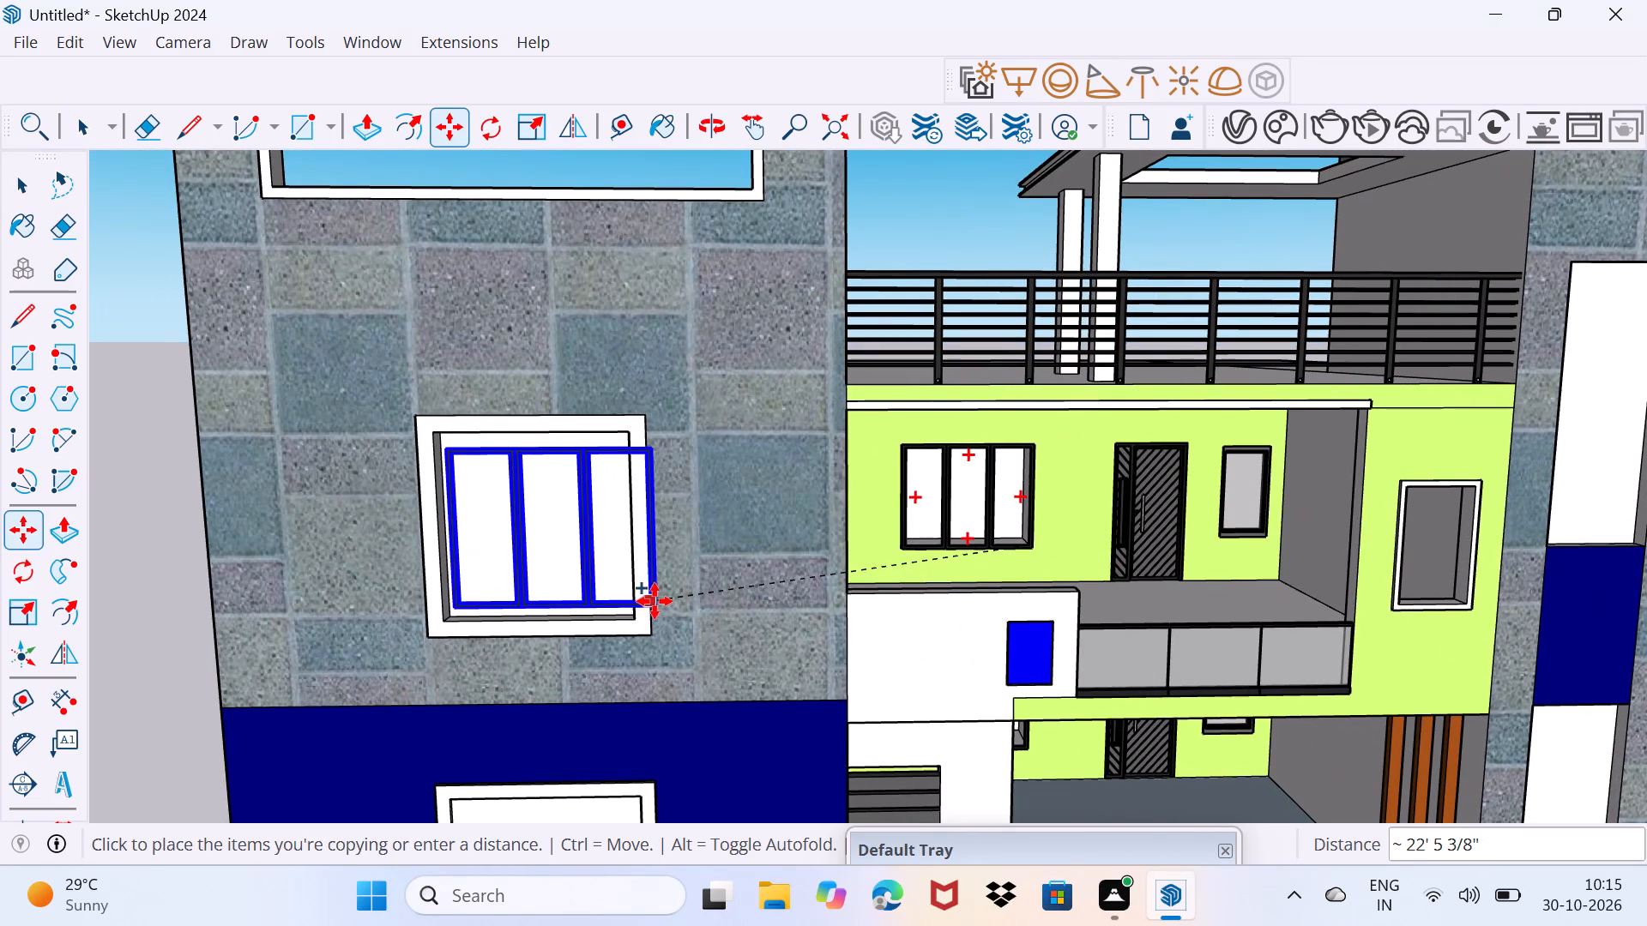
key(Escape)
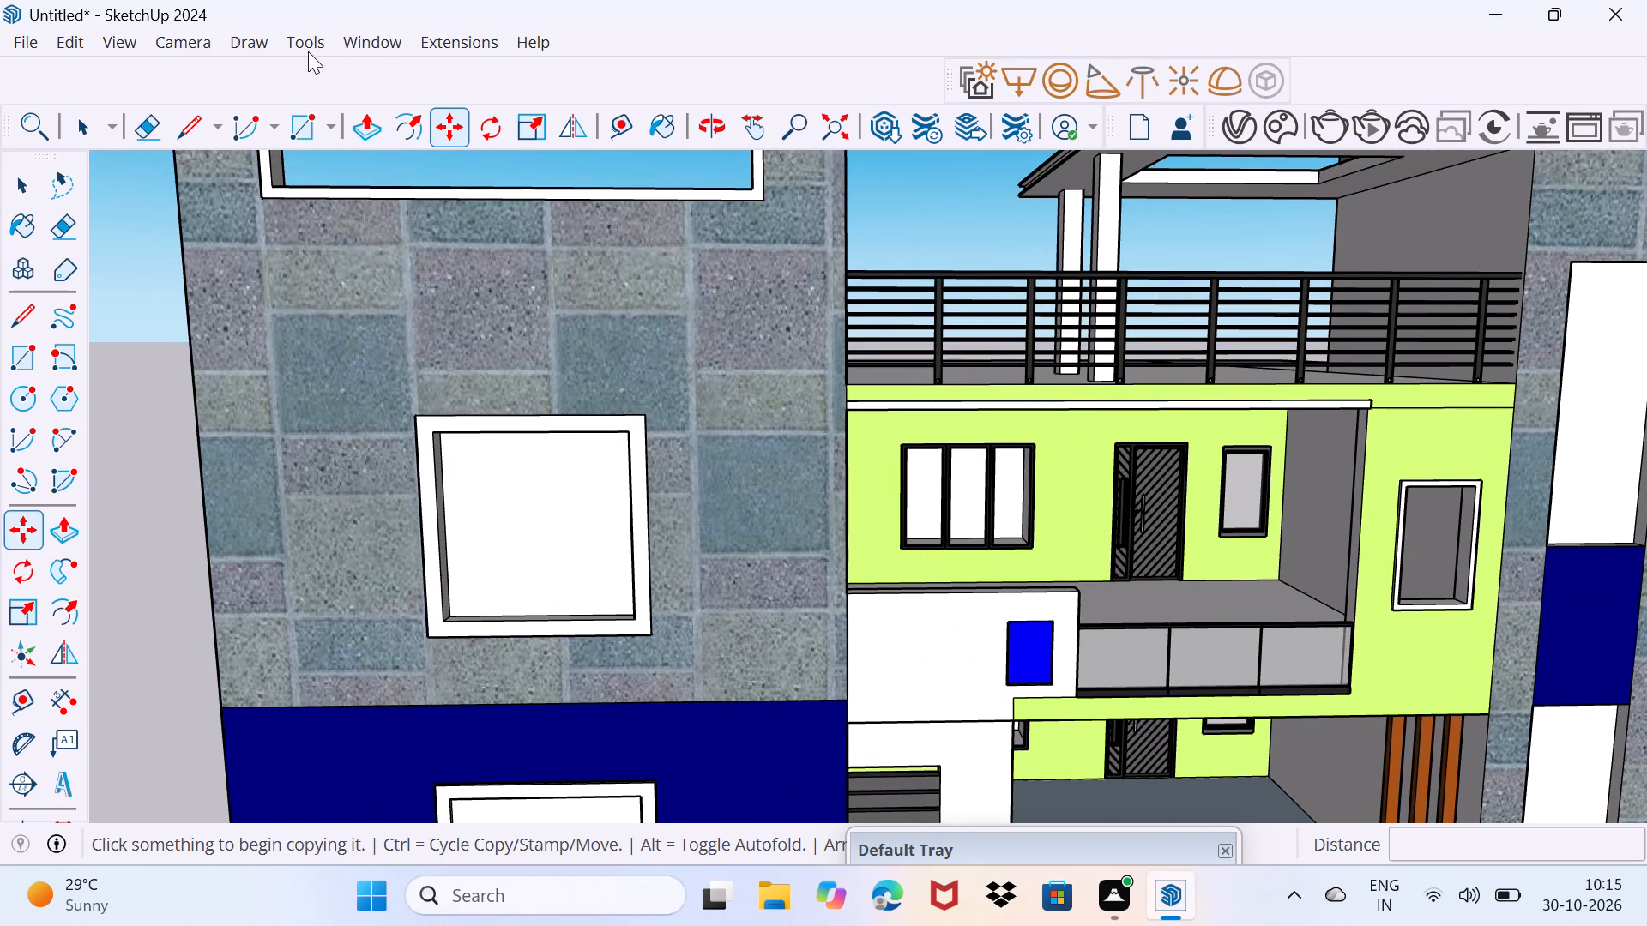
Open 3D Warehouse.
click(376, 41)
click(394, 235)
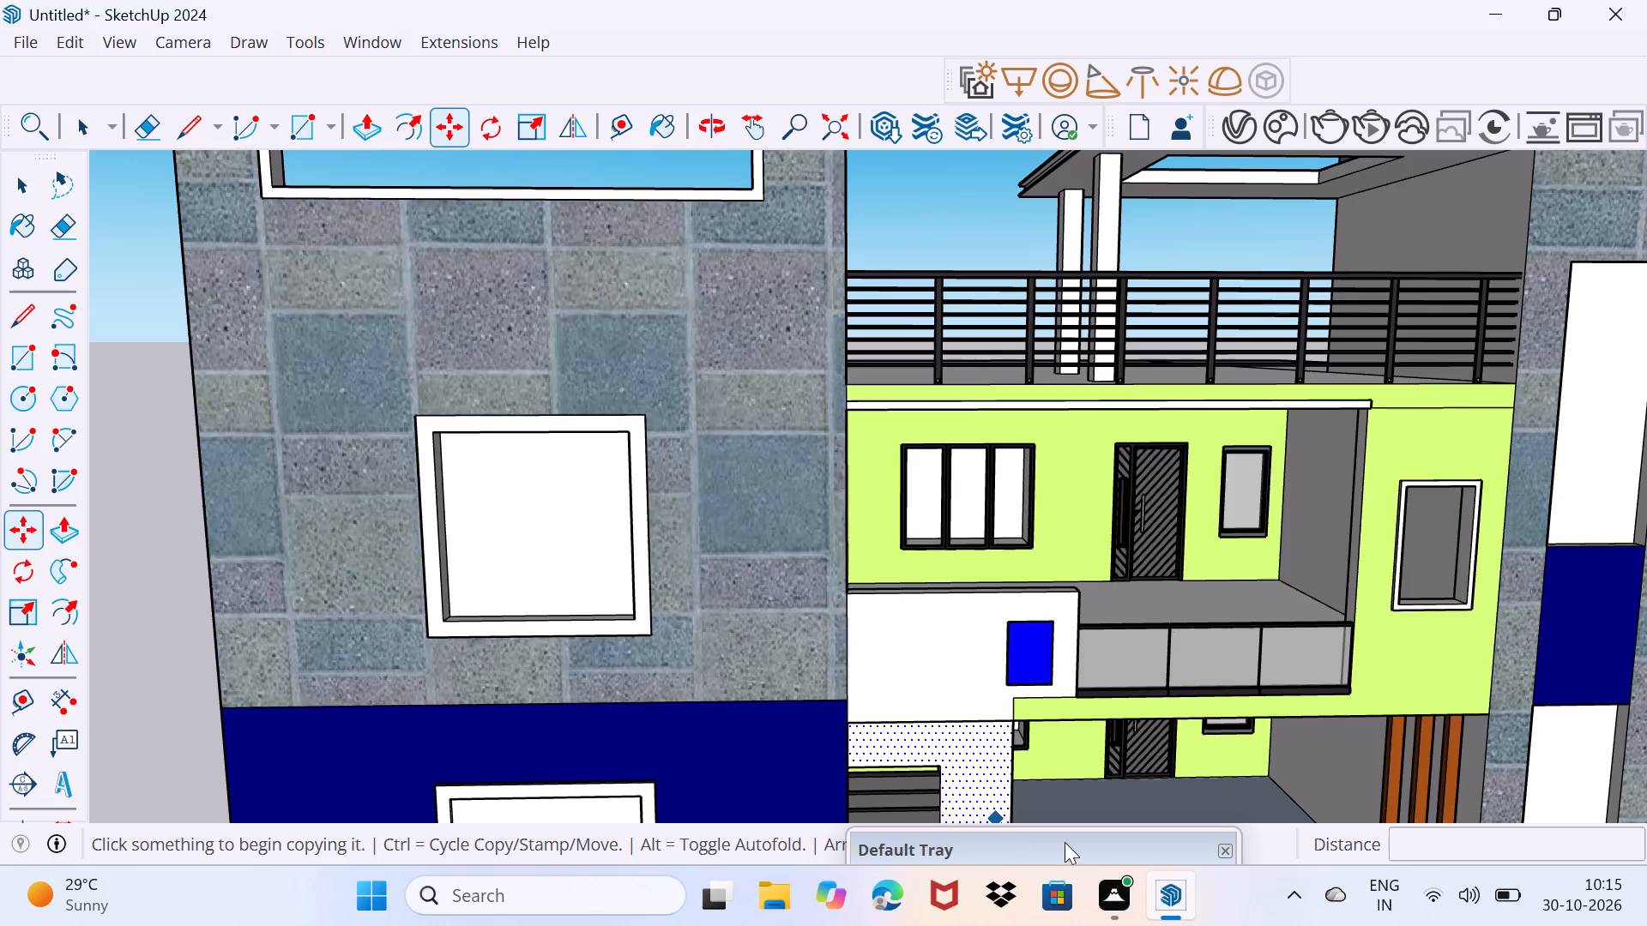
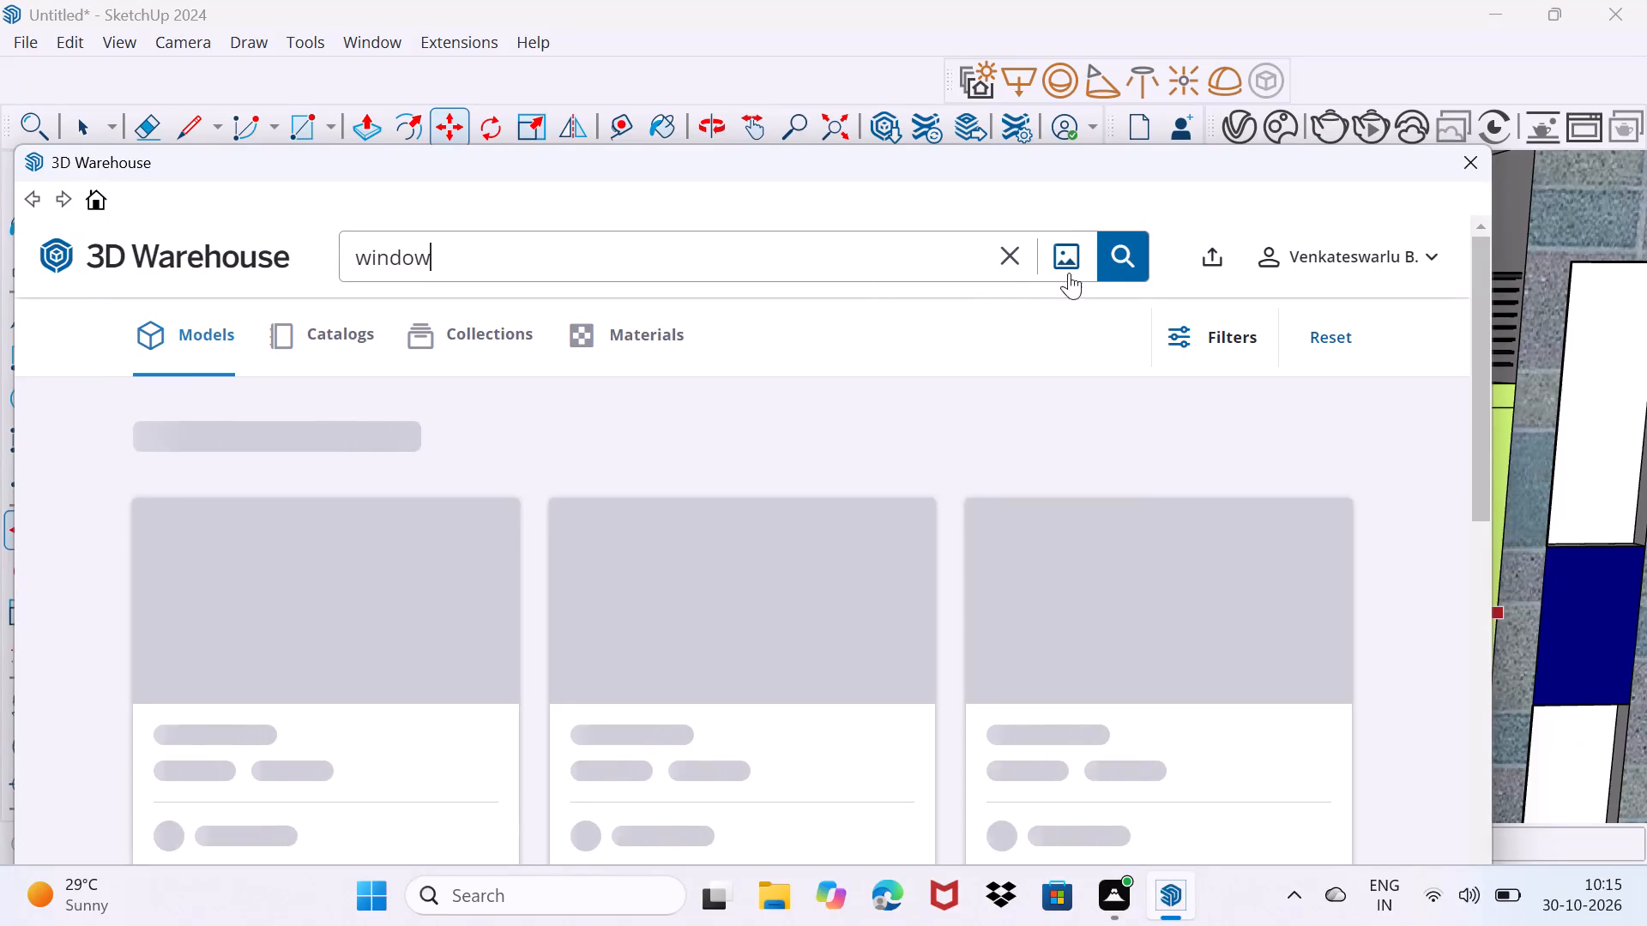
Search the 3D Warehouse models for window and load the grey-framed two-pane window directly into the model.
click(1136, 261)
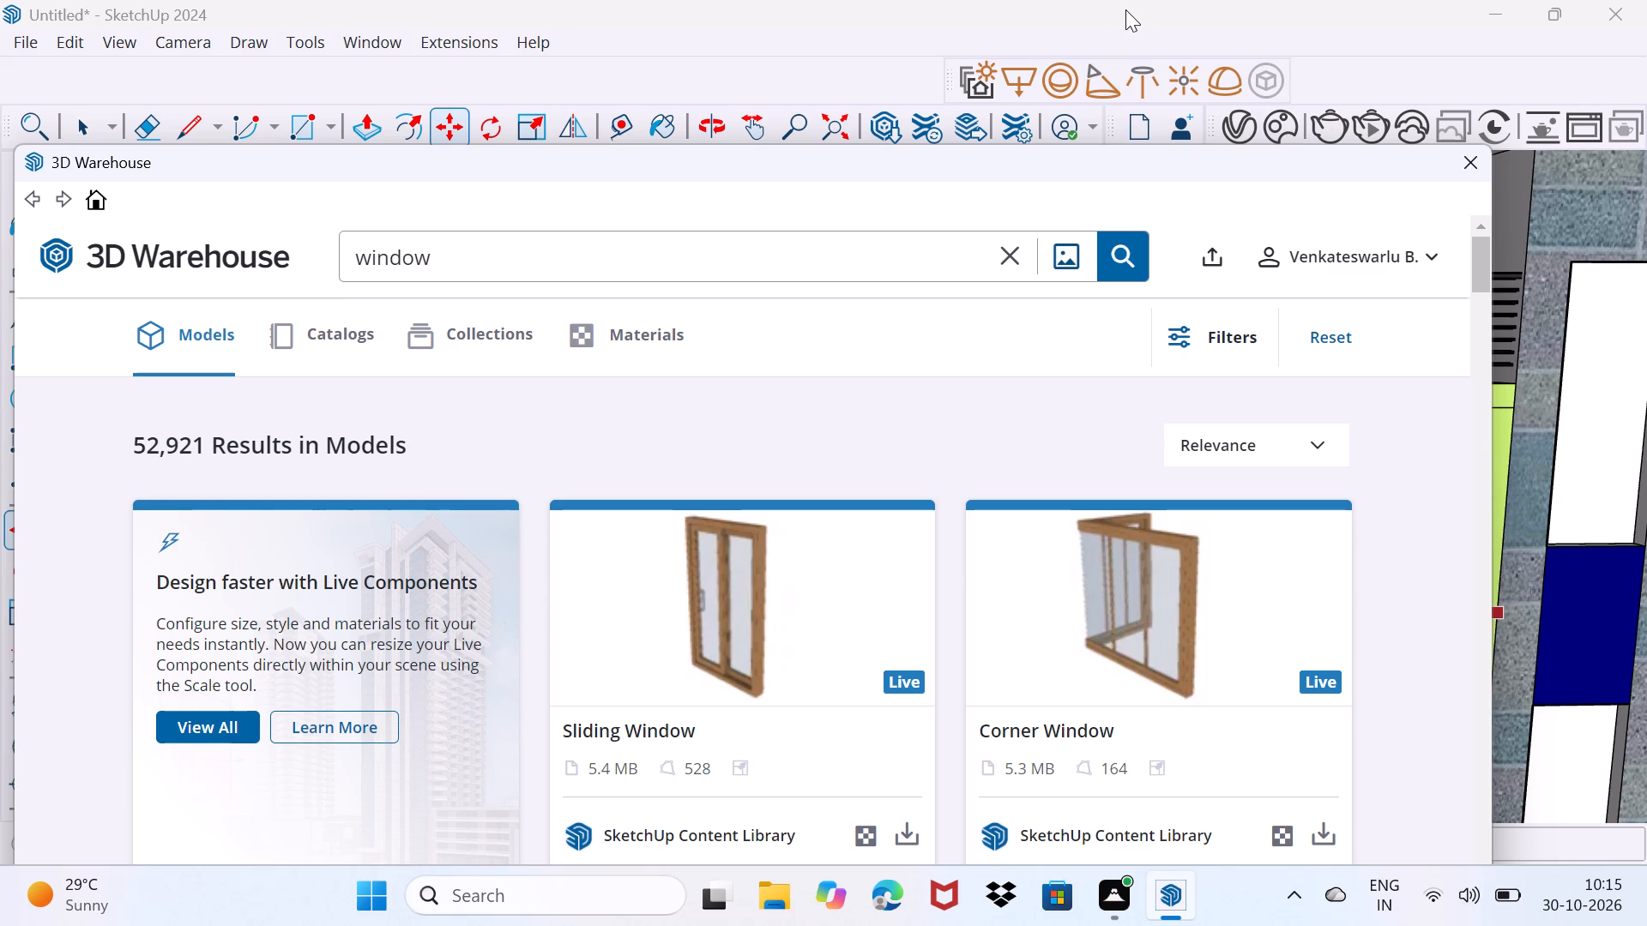
scroll(637, 231, down, 2)
scroll(749, 544, down, 5)
scroll(757, 577, up, 4)
scroll(728, 589, down, 5)
scroll(702, 588, up, 4)
scroll(702, 588, down, 7)
scroll(702, 588, up, 4)
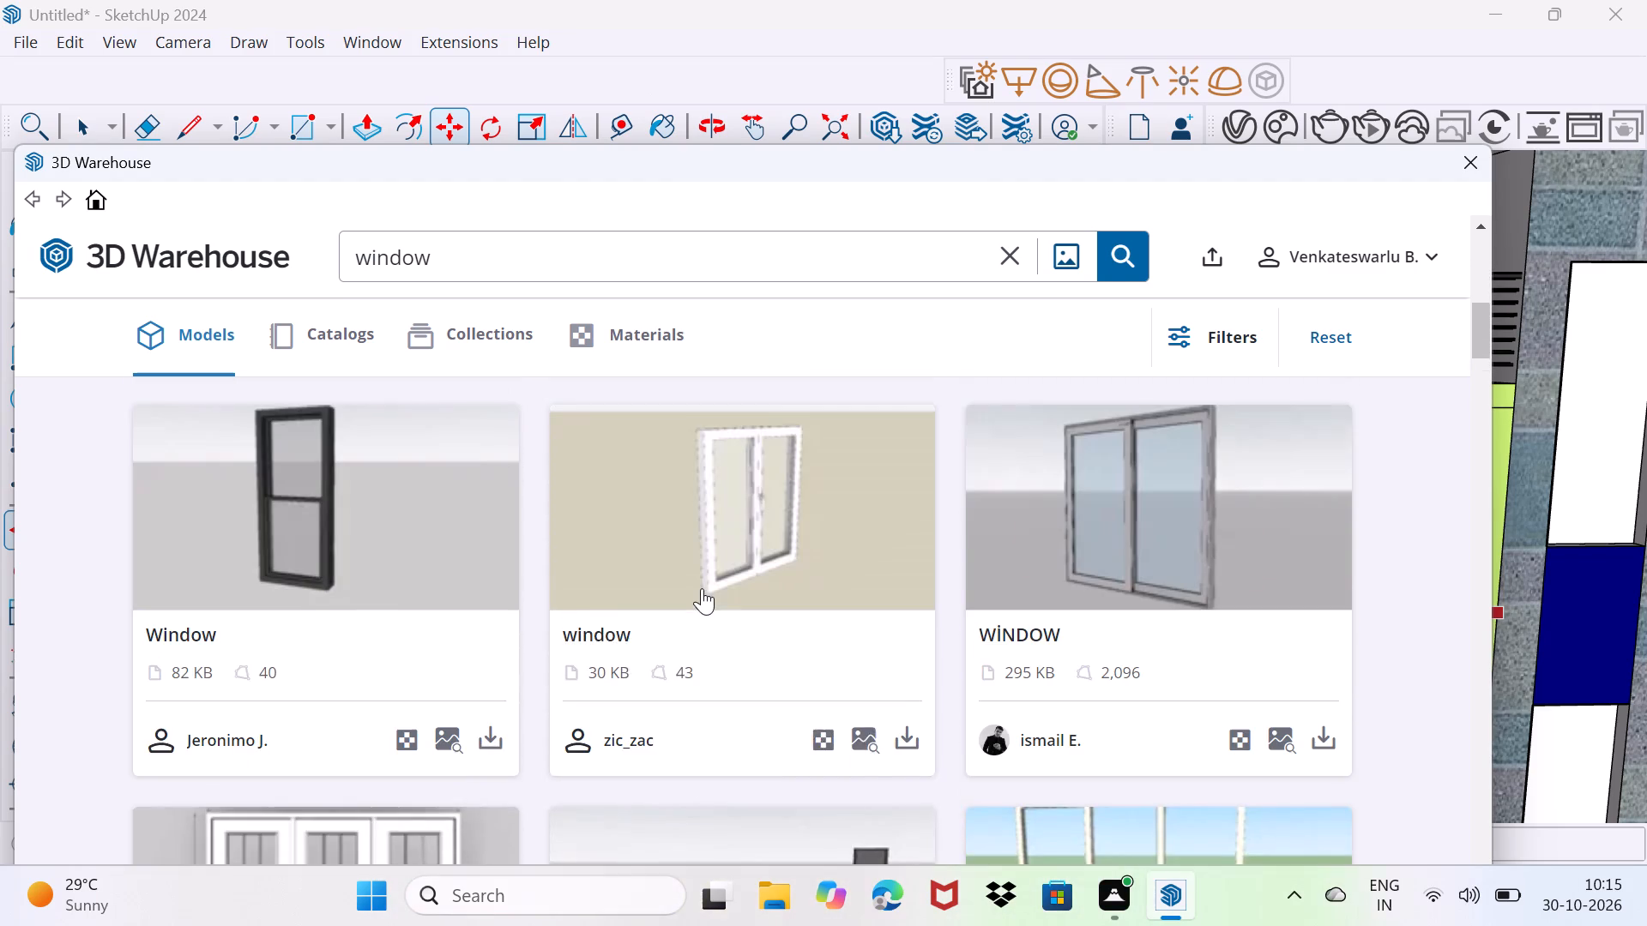
scroll(702, 588, down, 1)
click(1332, 609)
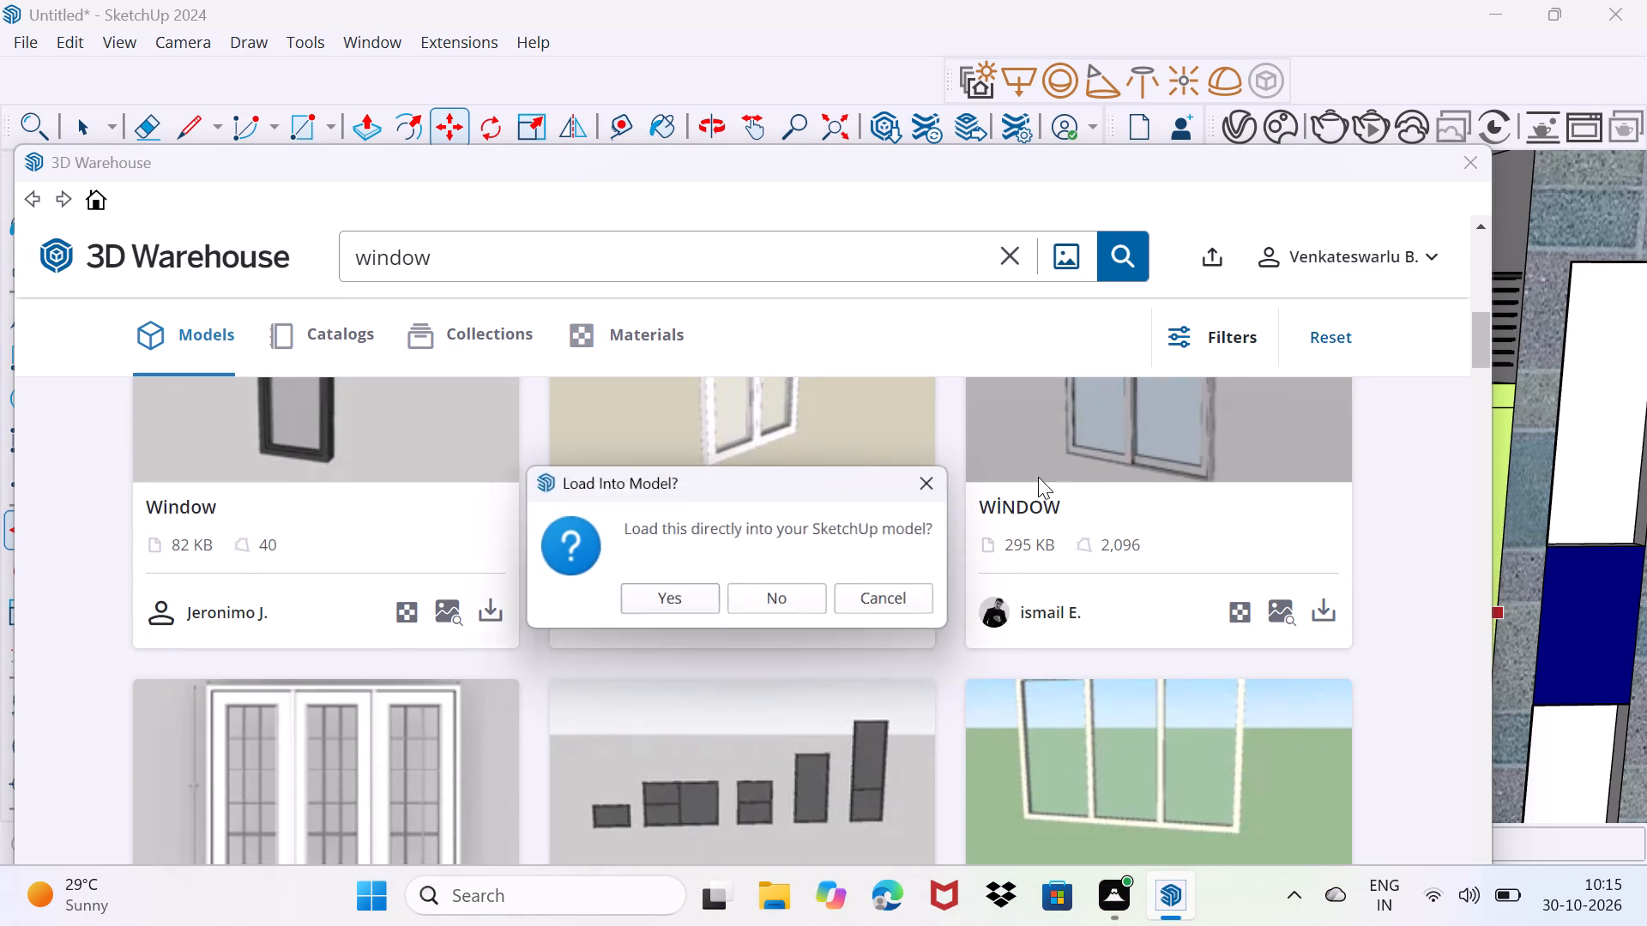
click(675, 599)
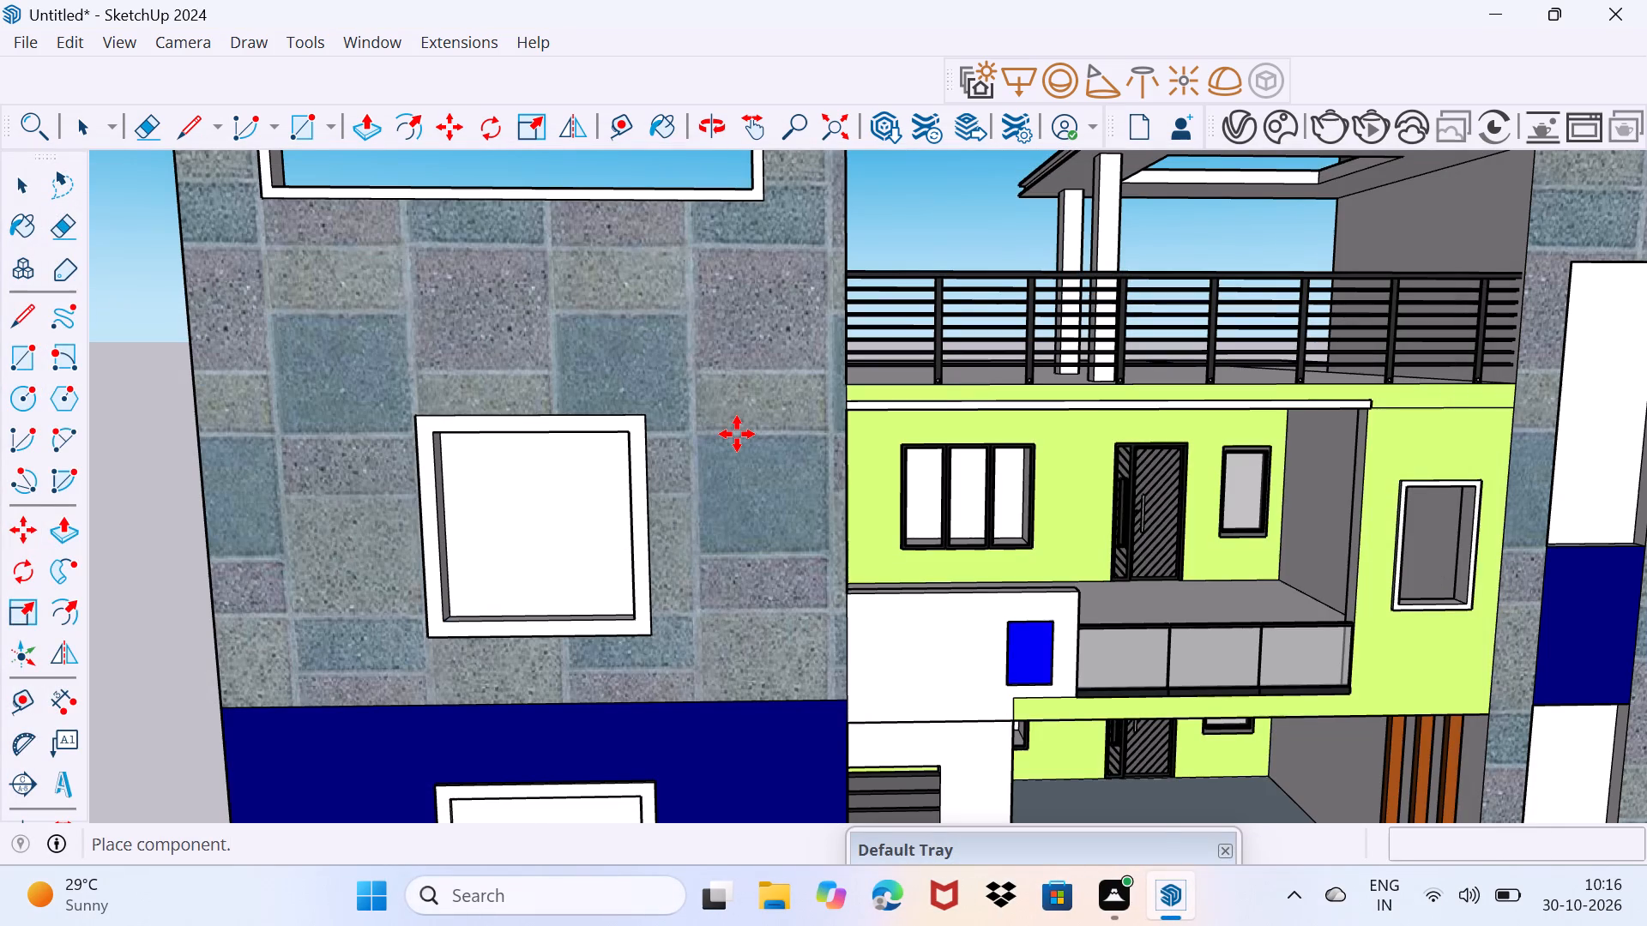
Place the loaded window at the bottom corner of the square framed opening in the stone-clad block's upper wall.
scroll(484, 591, up, 3)
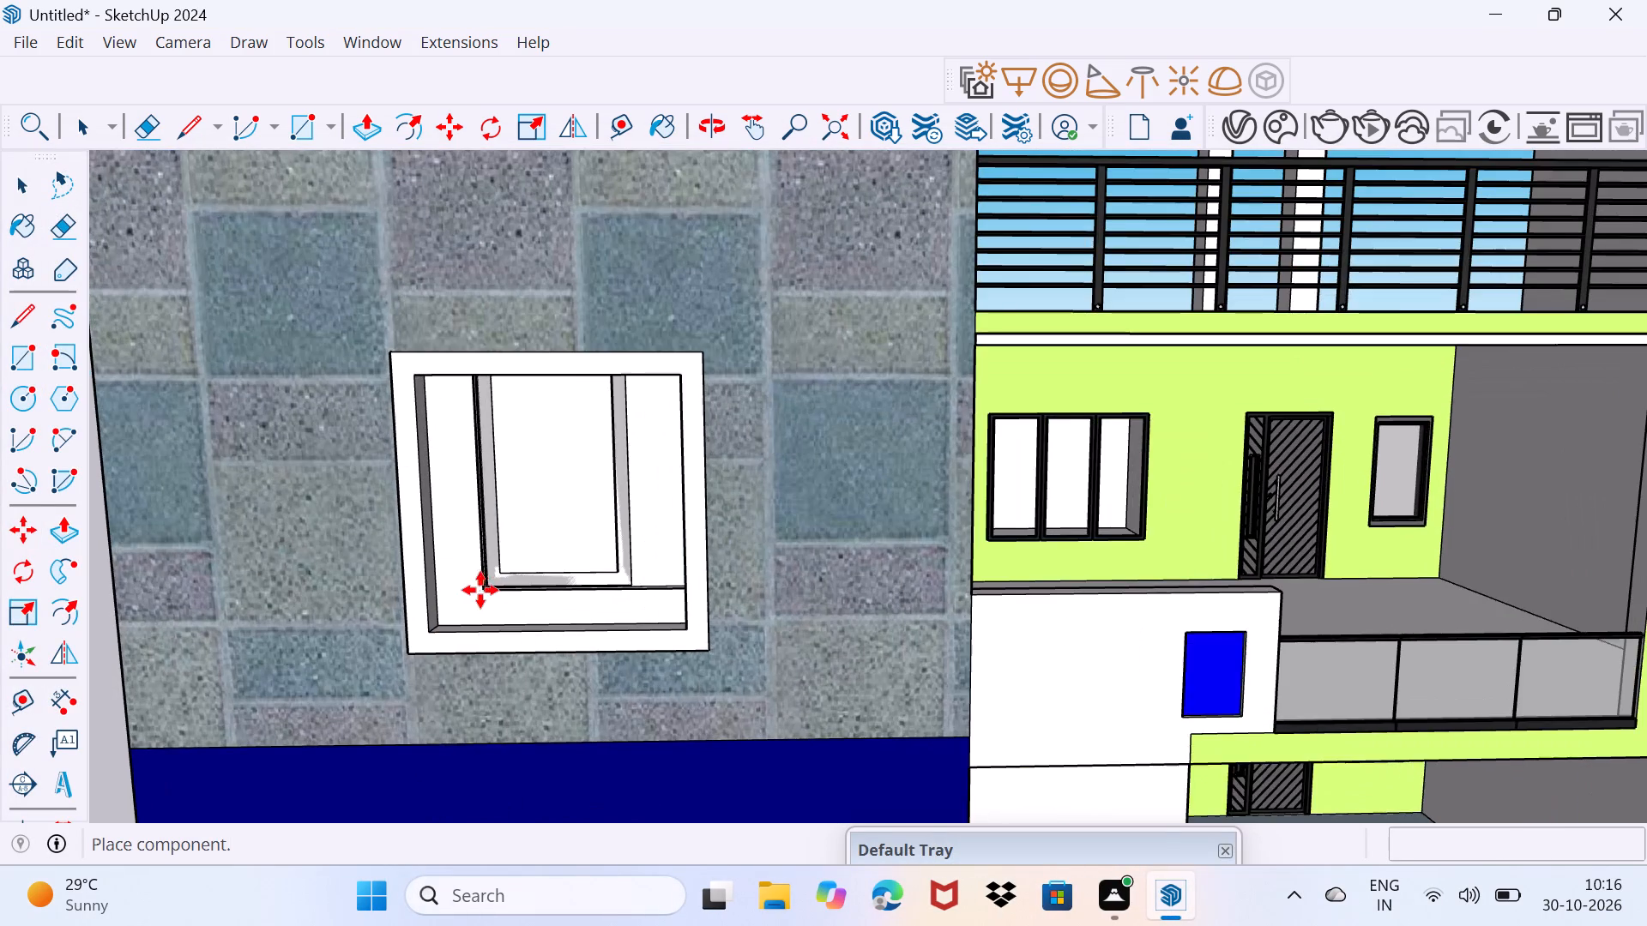
scroll(465, 589, up, 2)
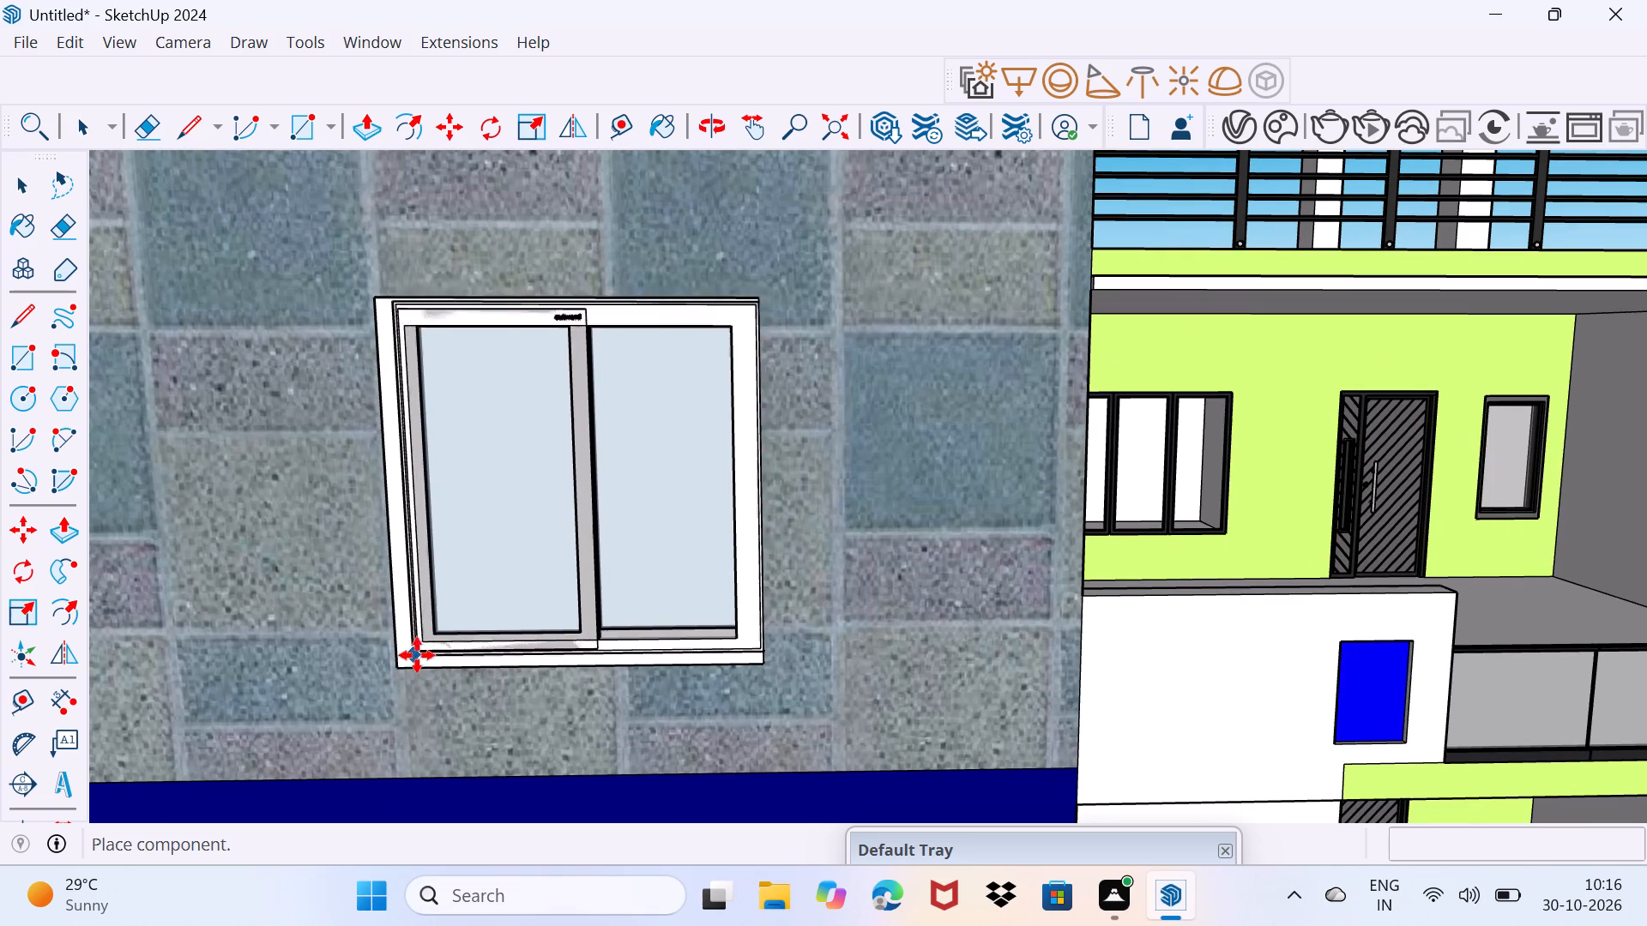
click(431, 642)
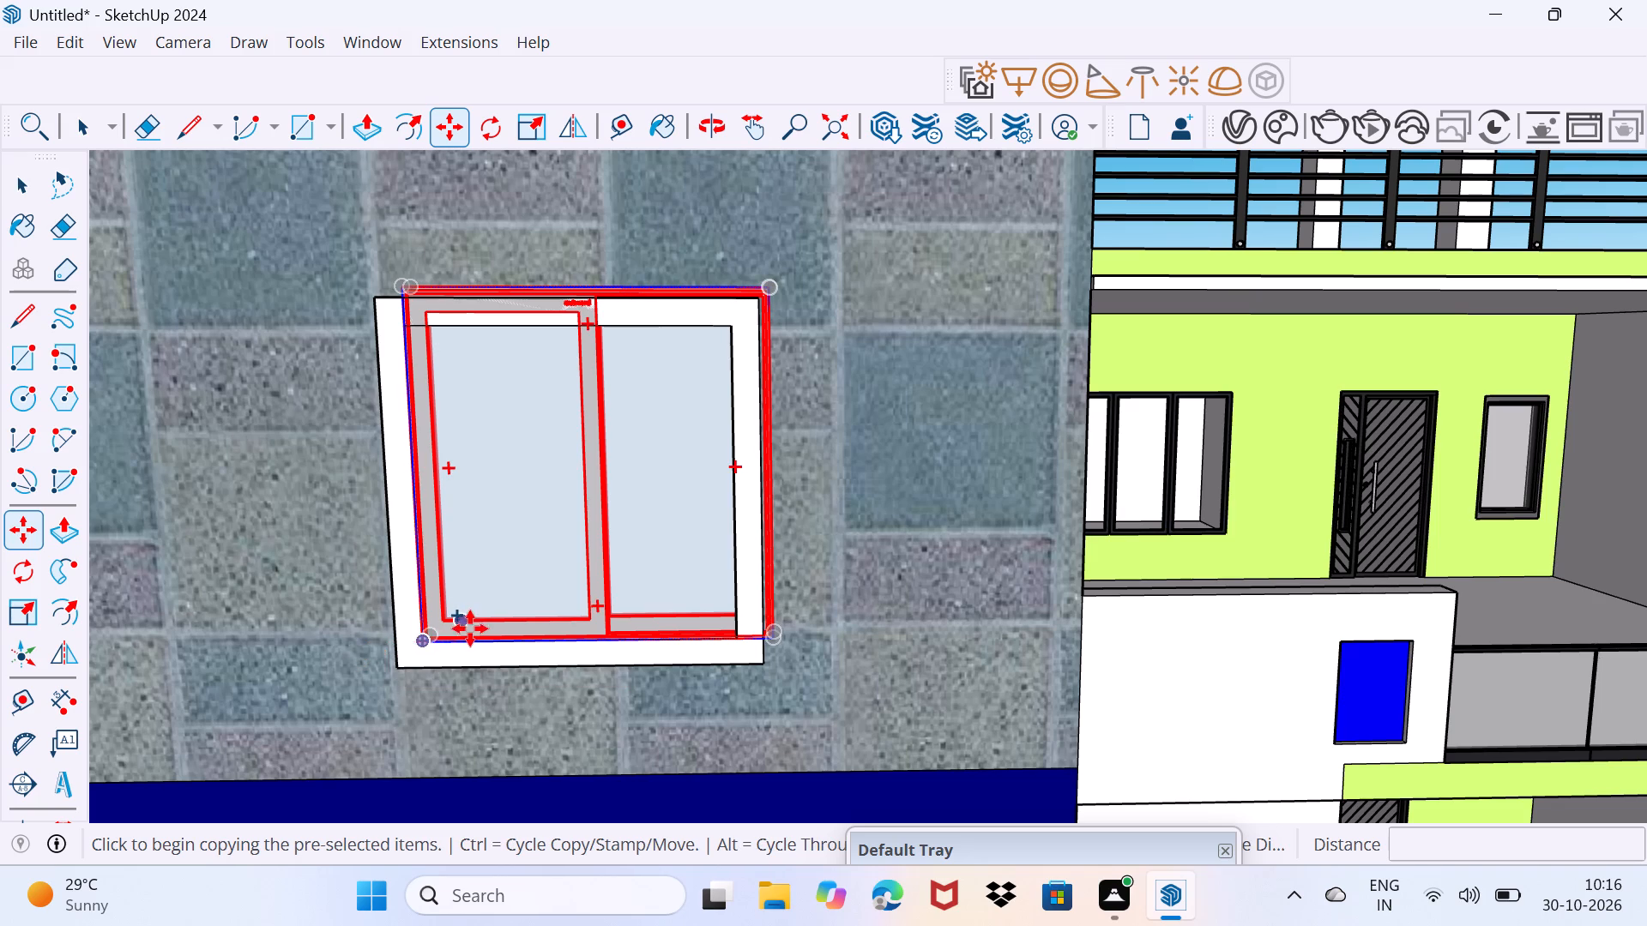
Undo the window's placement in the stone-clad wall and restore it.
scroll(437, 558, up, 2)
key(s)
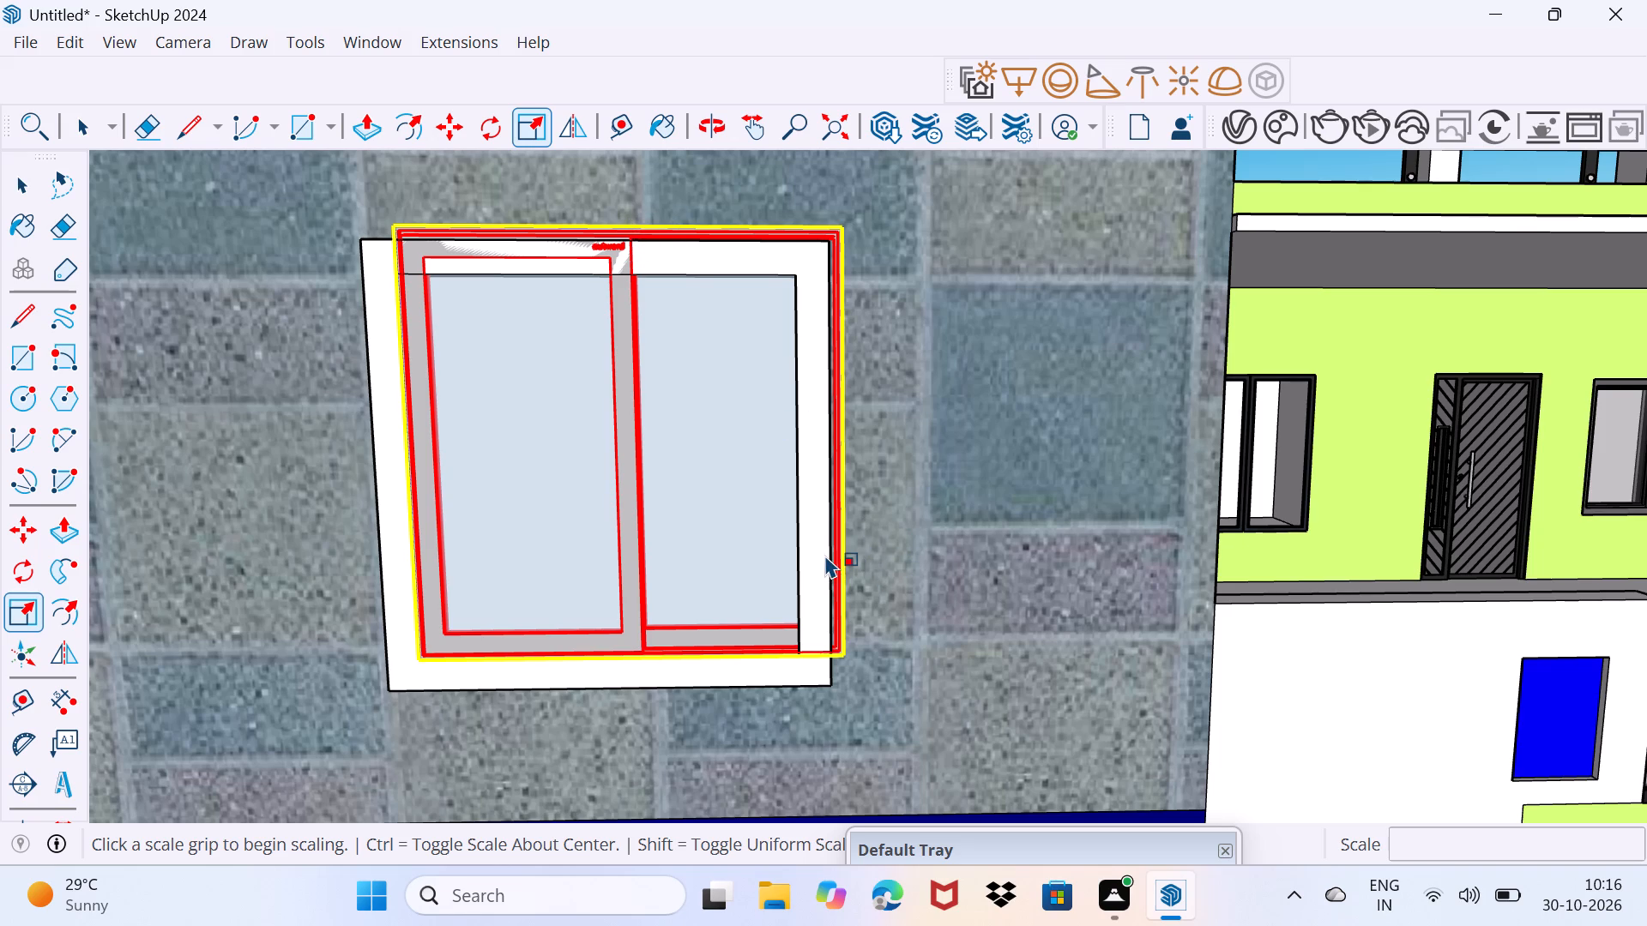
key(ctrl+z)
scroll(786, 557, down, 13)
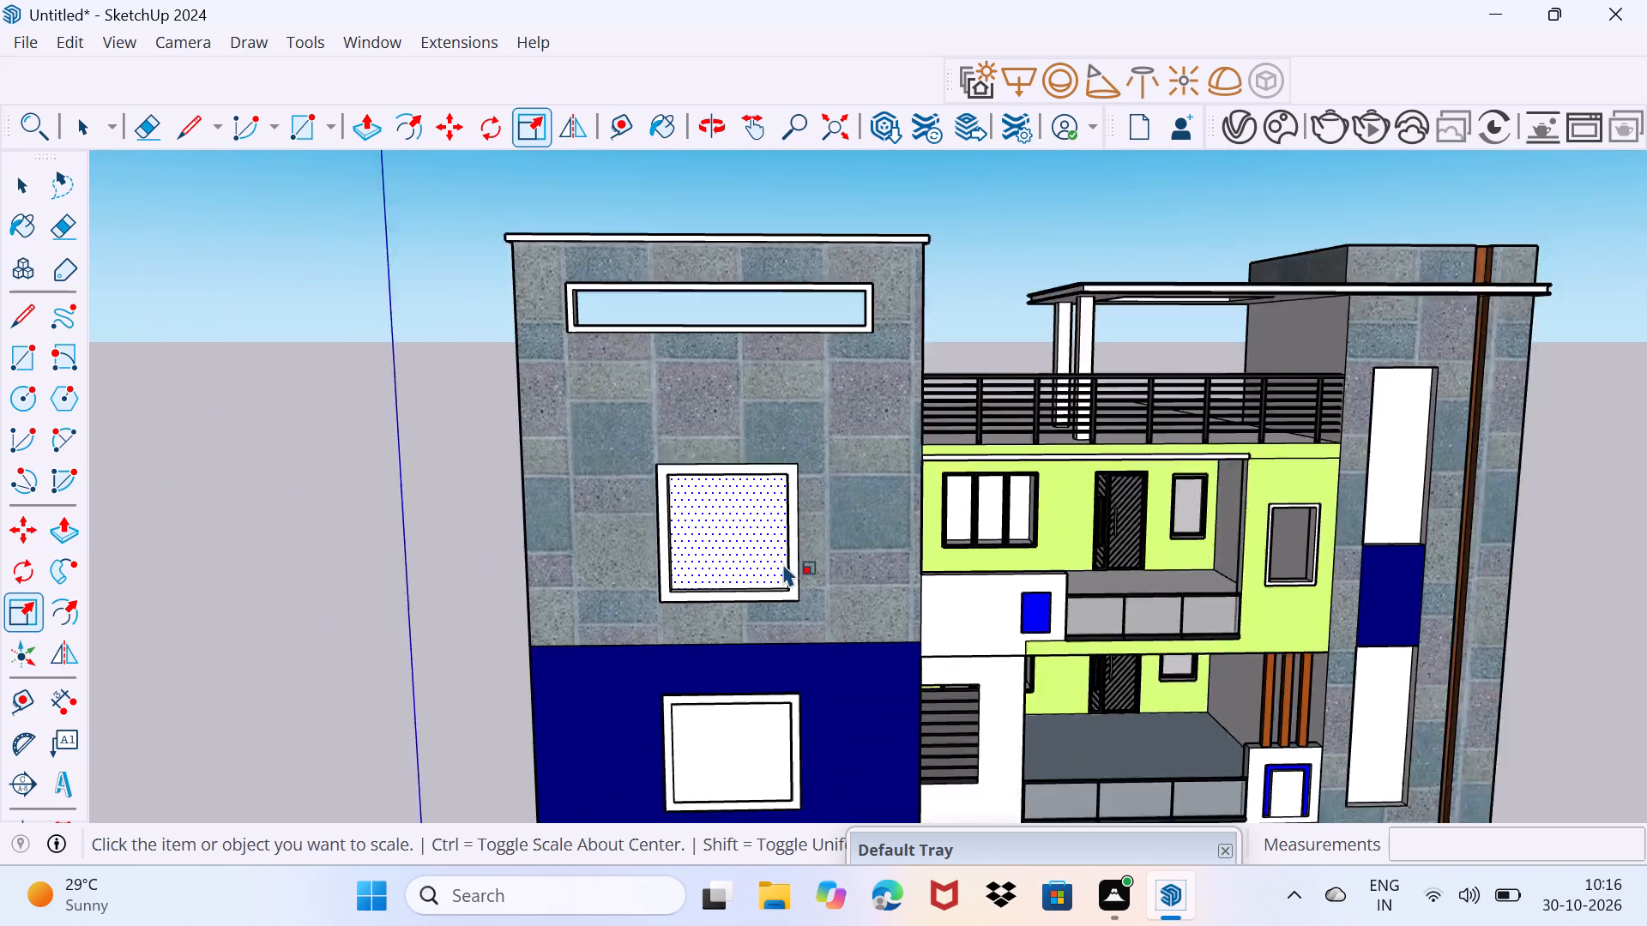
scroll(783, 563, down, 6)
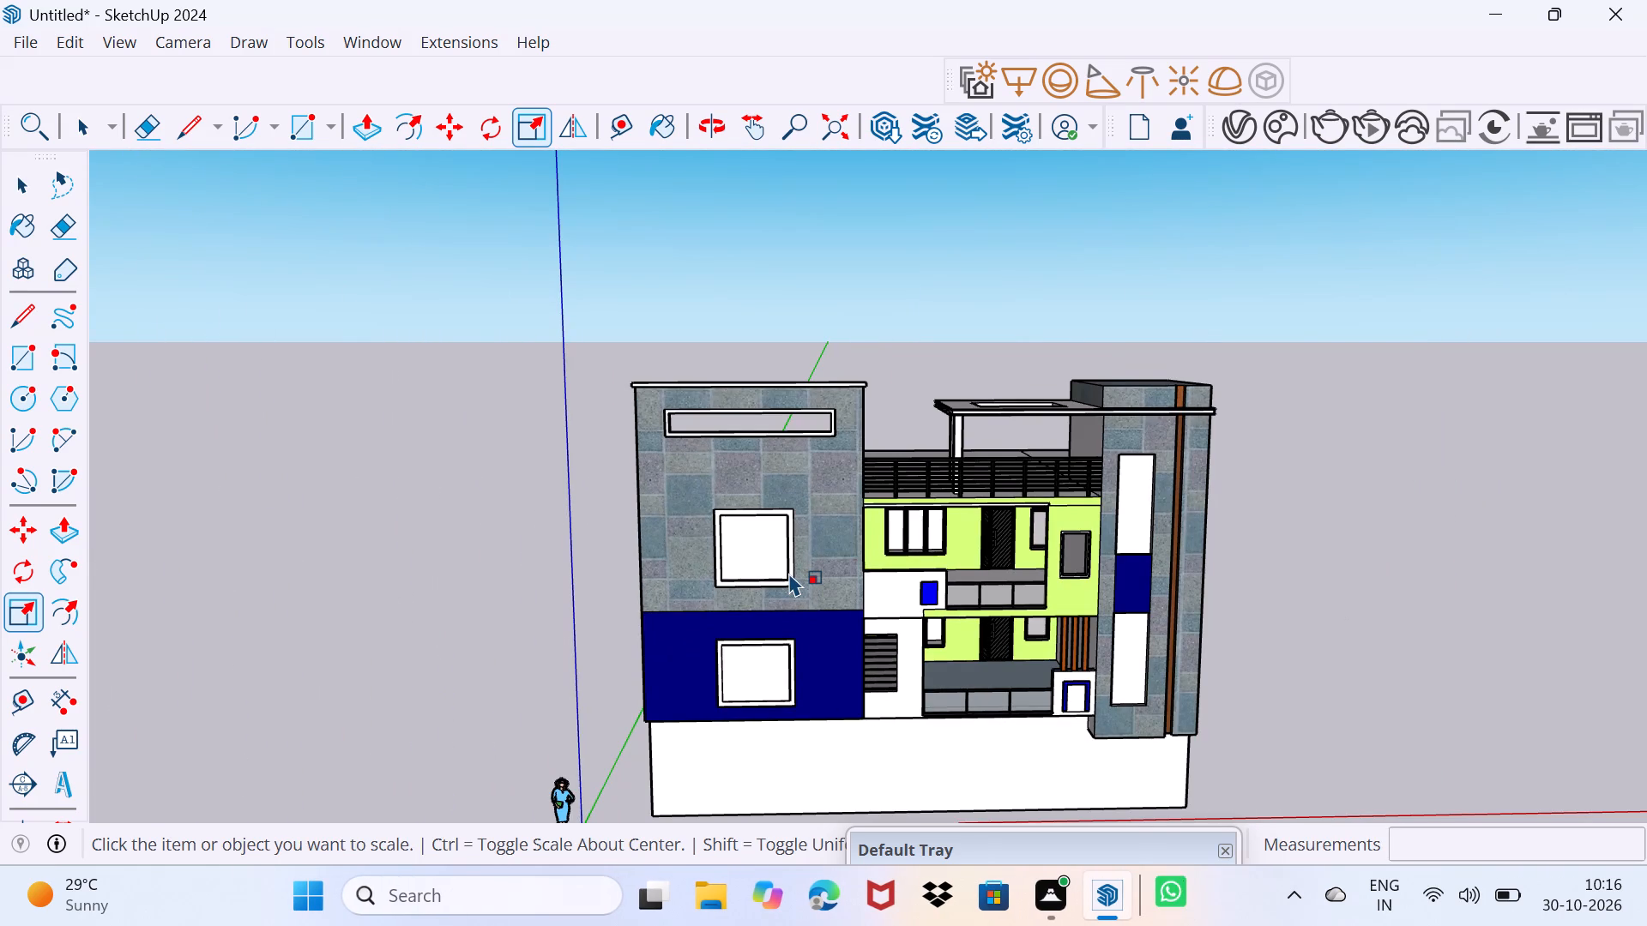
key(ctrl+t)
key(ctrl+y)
Scale the placed window's height by about 0.89 so its top meets the opening's upper edge.
scroll(789, 573, up, 3)
click(756, 574)
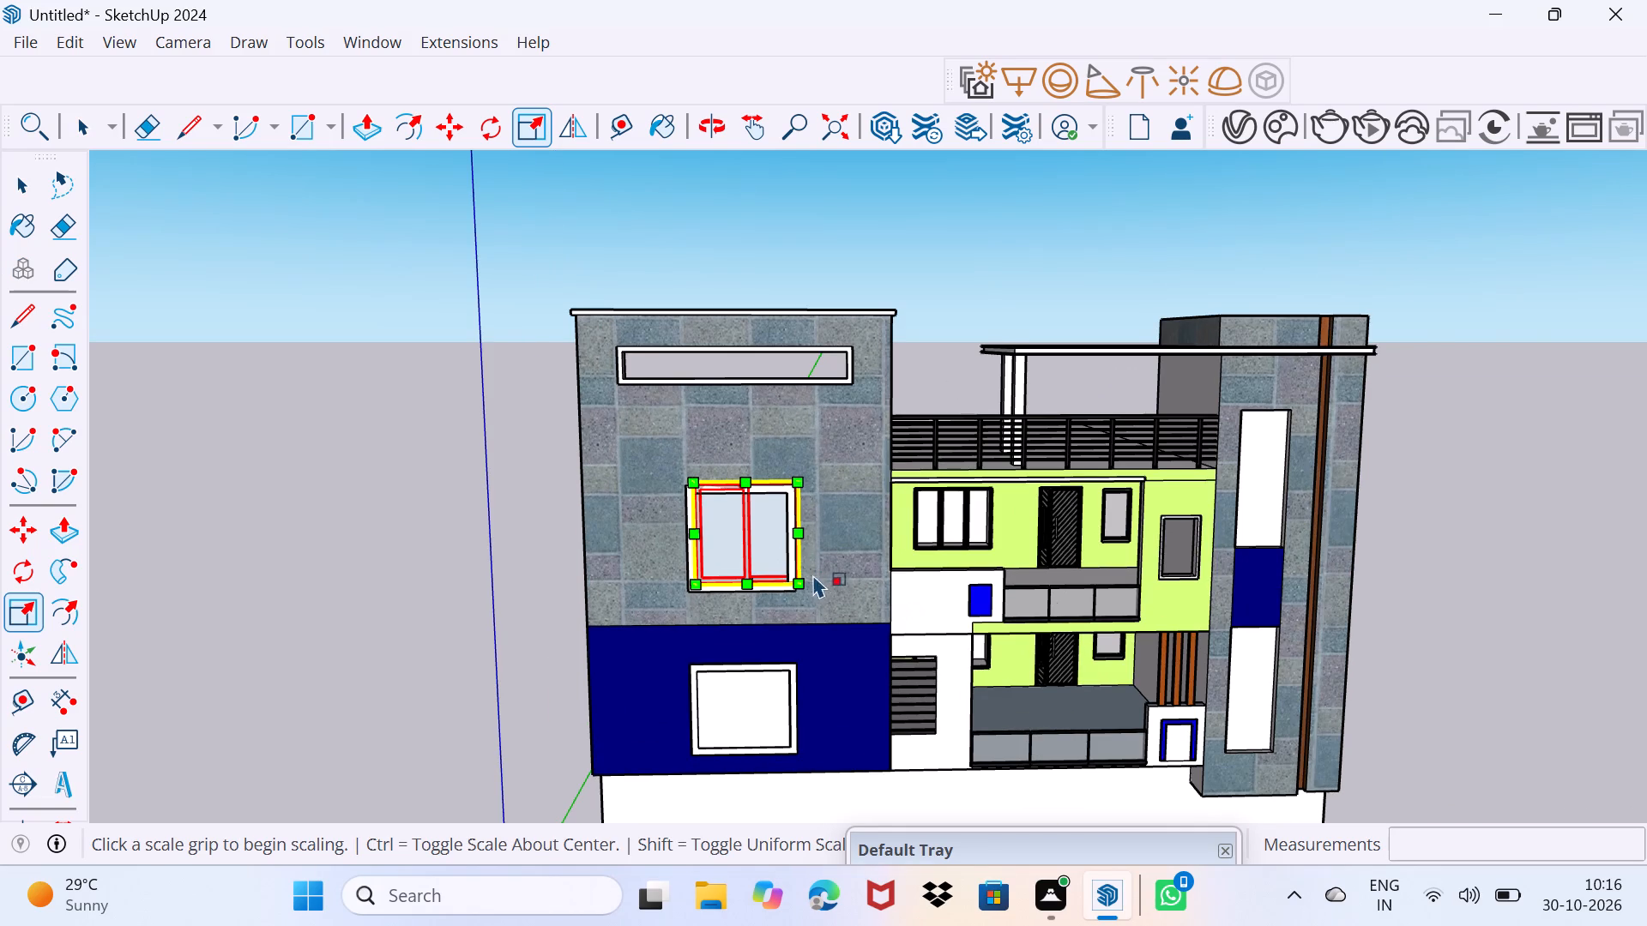
scroll(811, 573, up, 3)
middle_drag(751, 381, 687, 446)
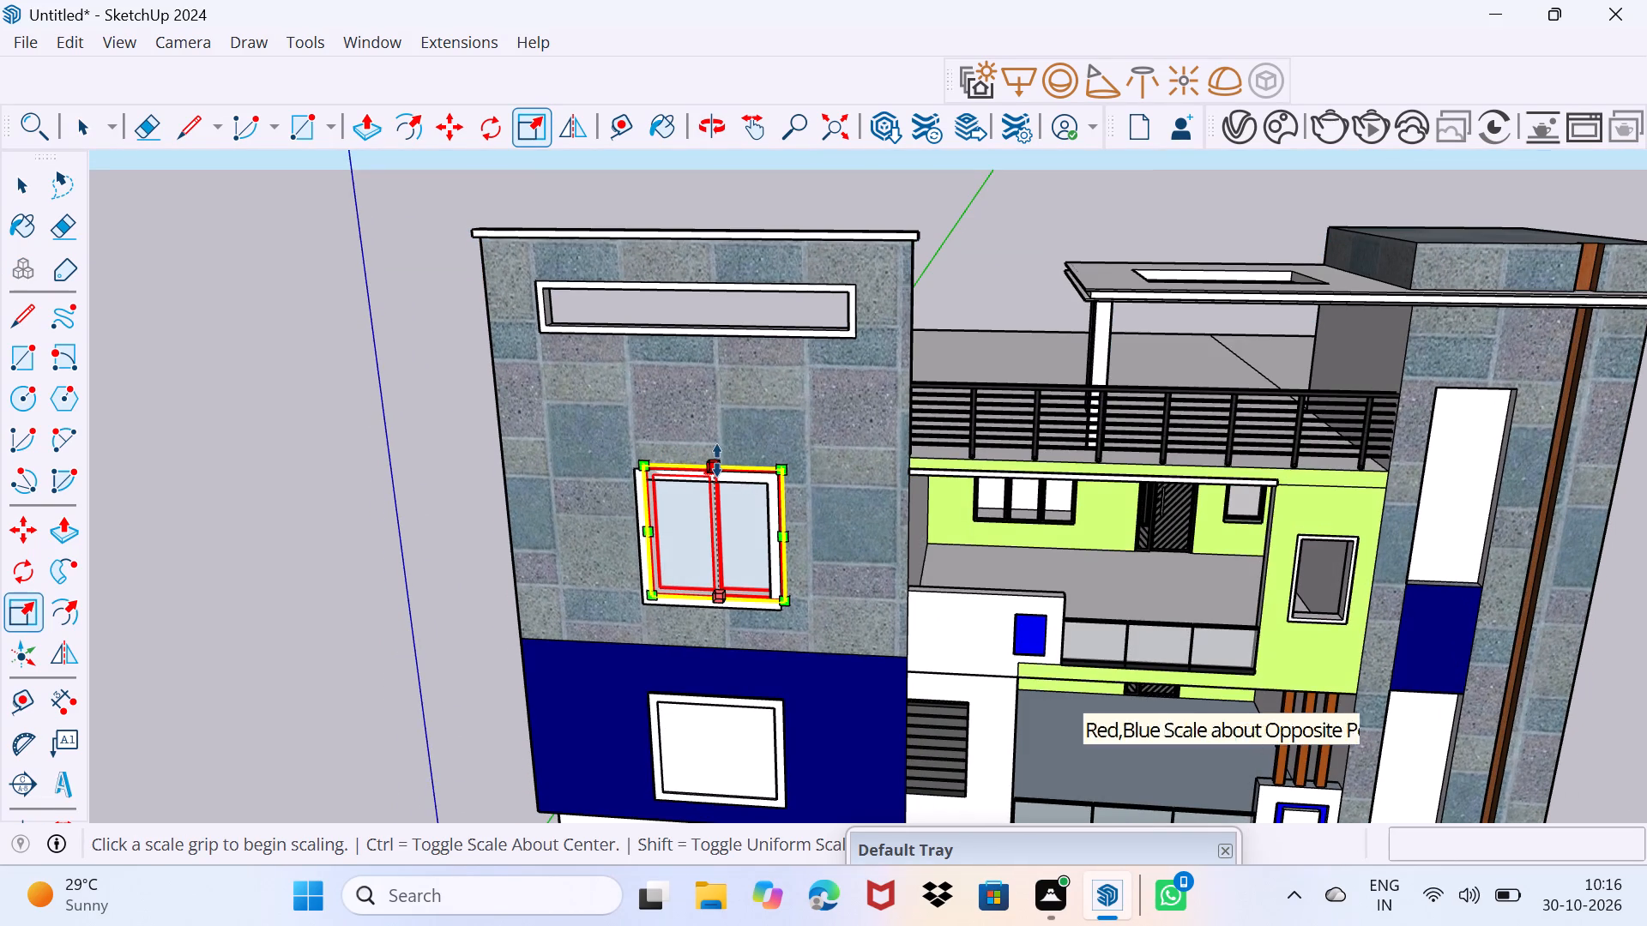
drag(717, 460, 706, 489)
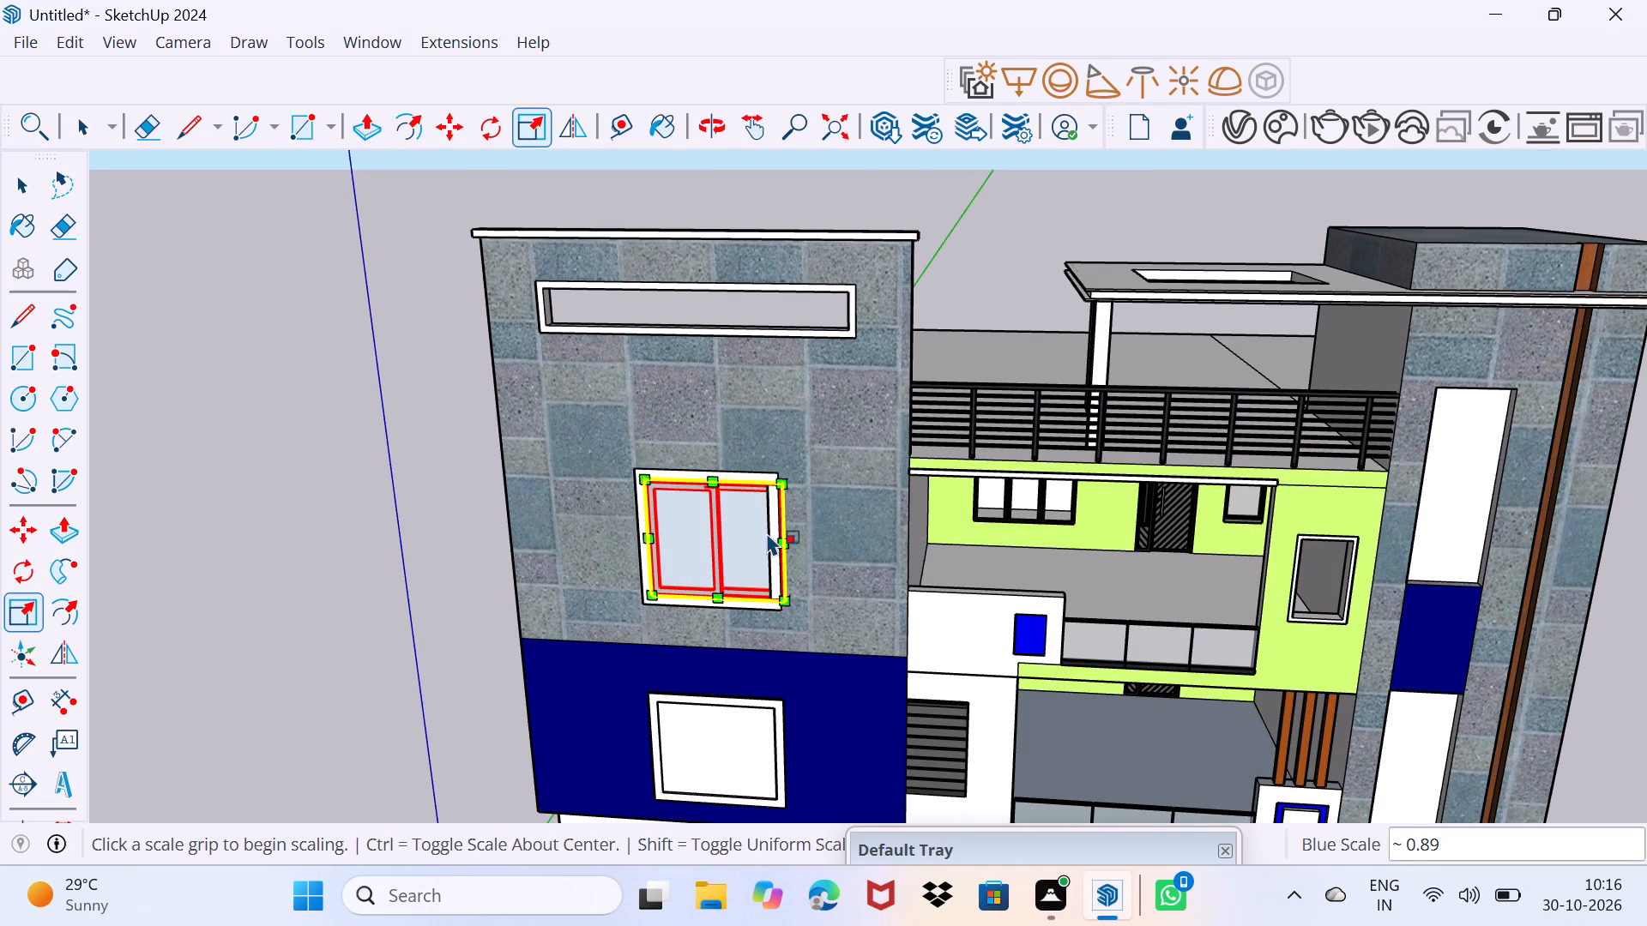
Scale the window's width so its side nearest the balcony meets the inner edge of the white frame, and deselect it.
drag(780, 544, 757, 542)
scroll(759, 542, up, 2)
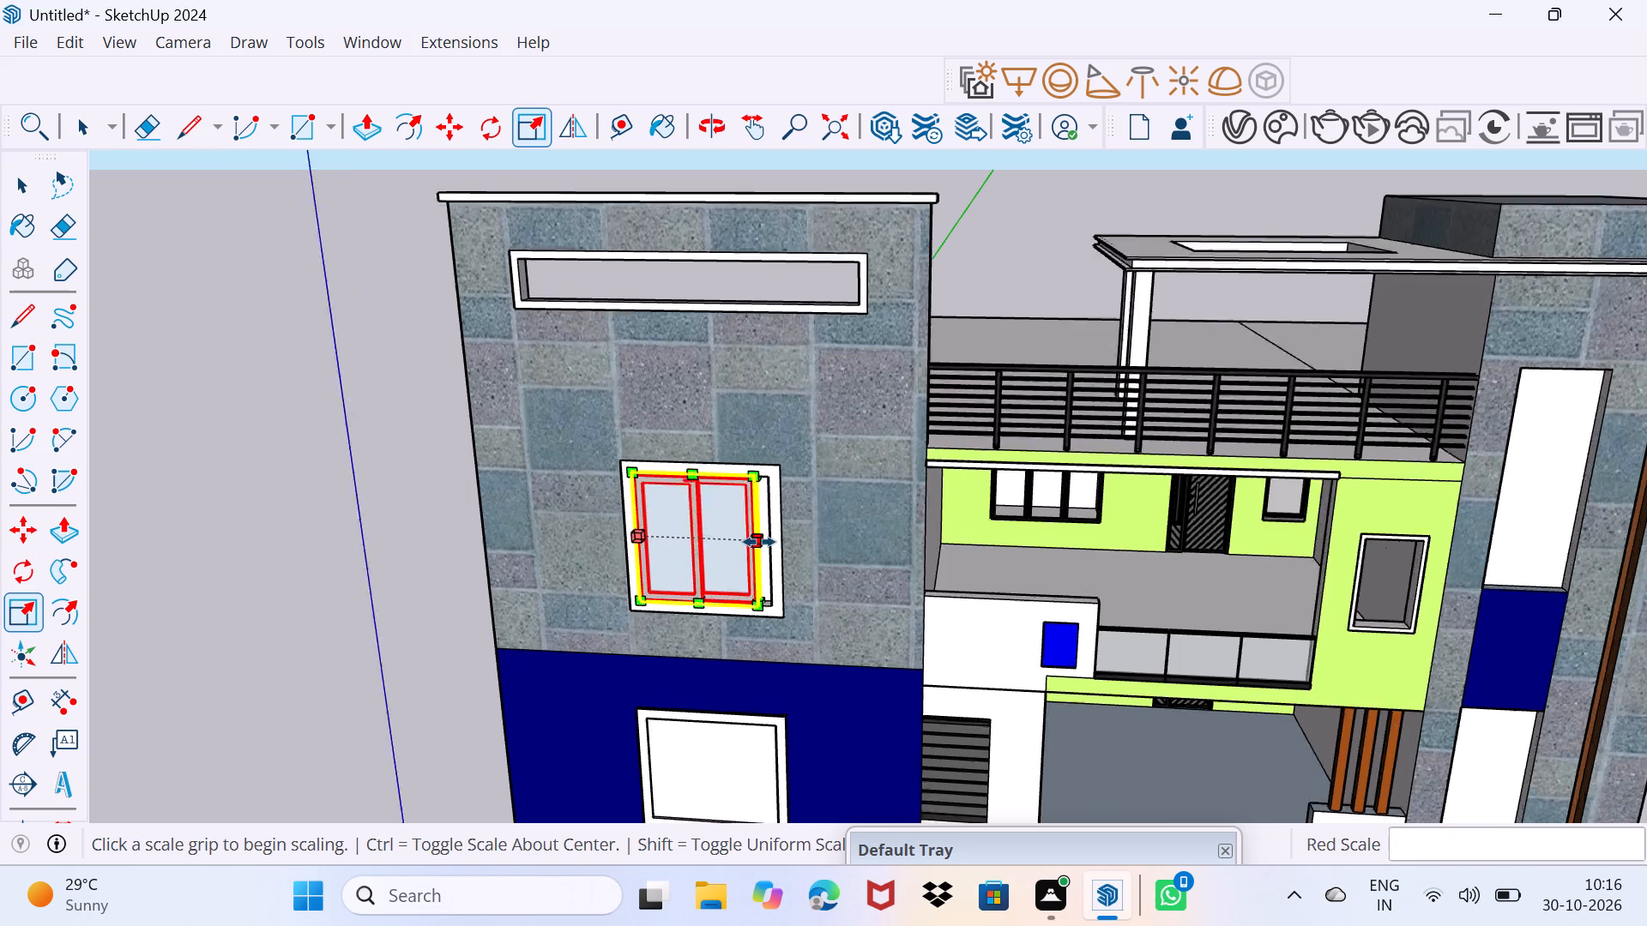
scroll(759, 542, up, 6)
middle_drag(751, 541, 593, 504)
scroll(612, 512, up, 4)
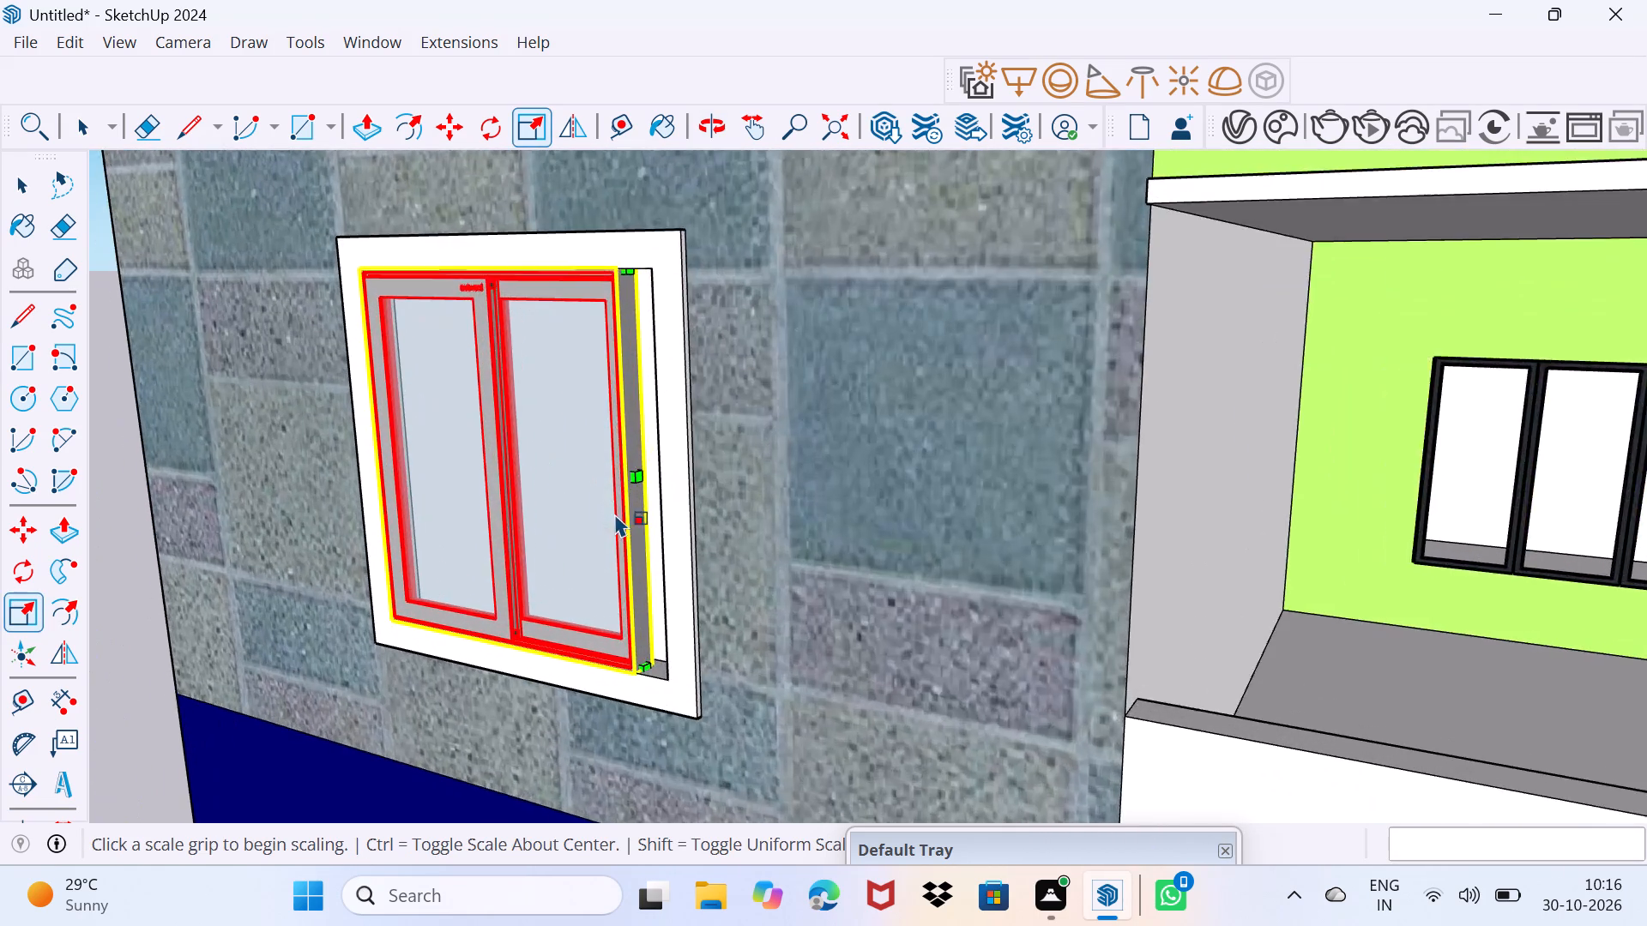
scroll(632, 530, up, 4)
scroll(622, 709, up, 2)
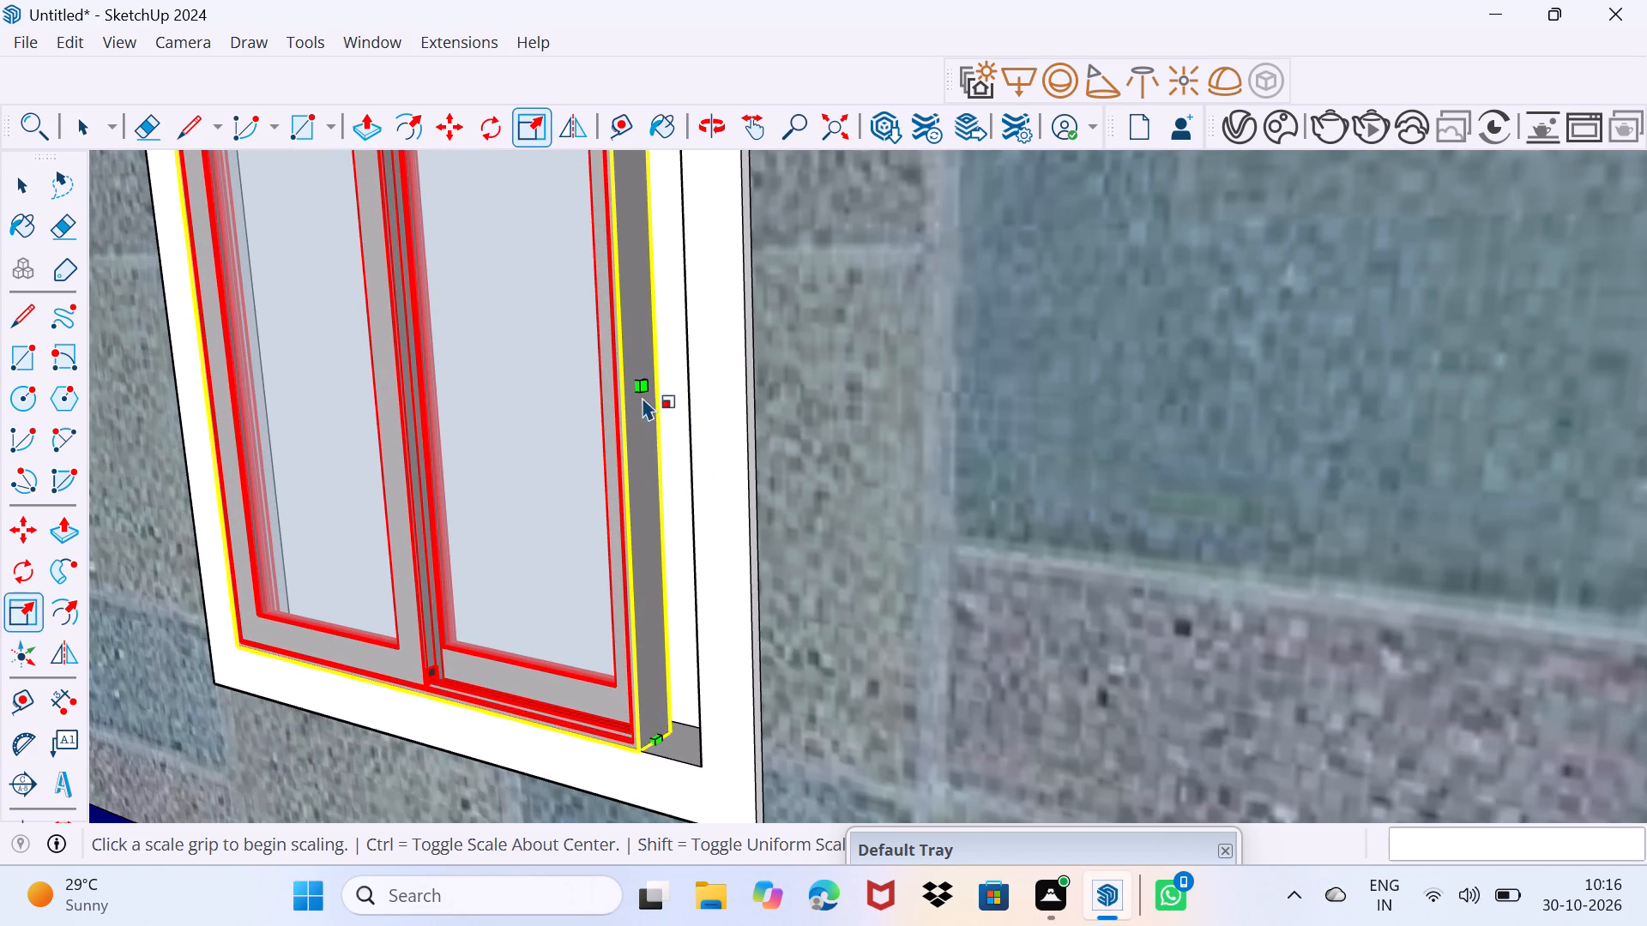
click(647, 388)
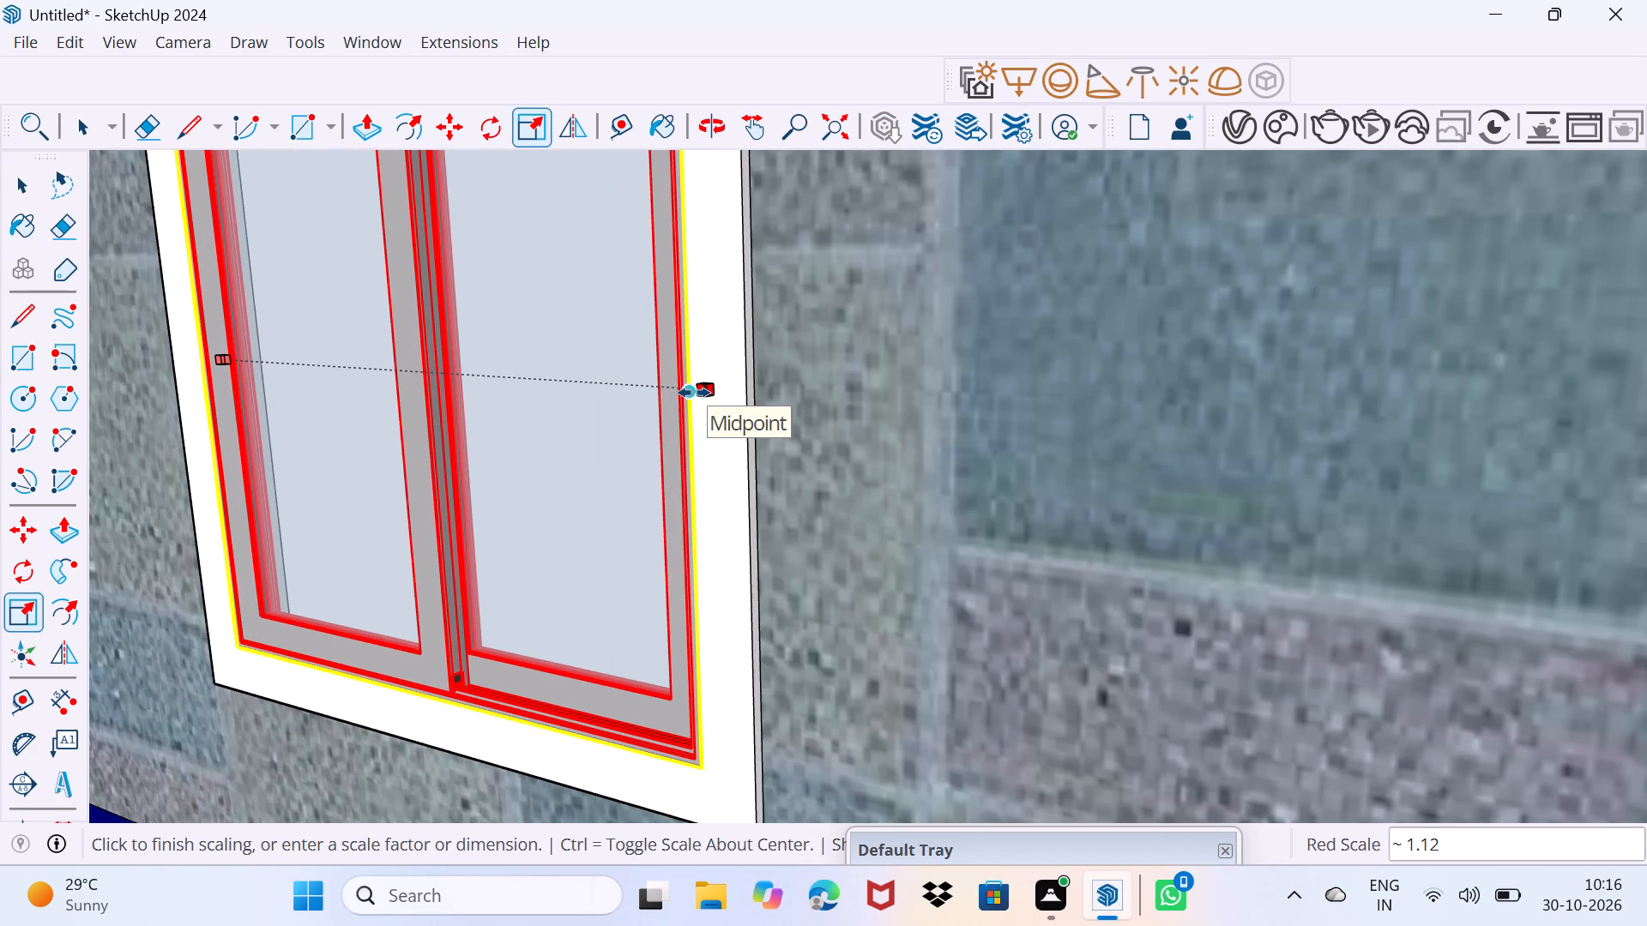
click(694, 393)
middle_drag(586, 350, 703, 664)
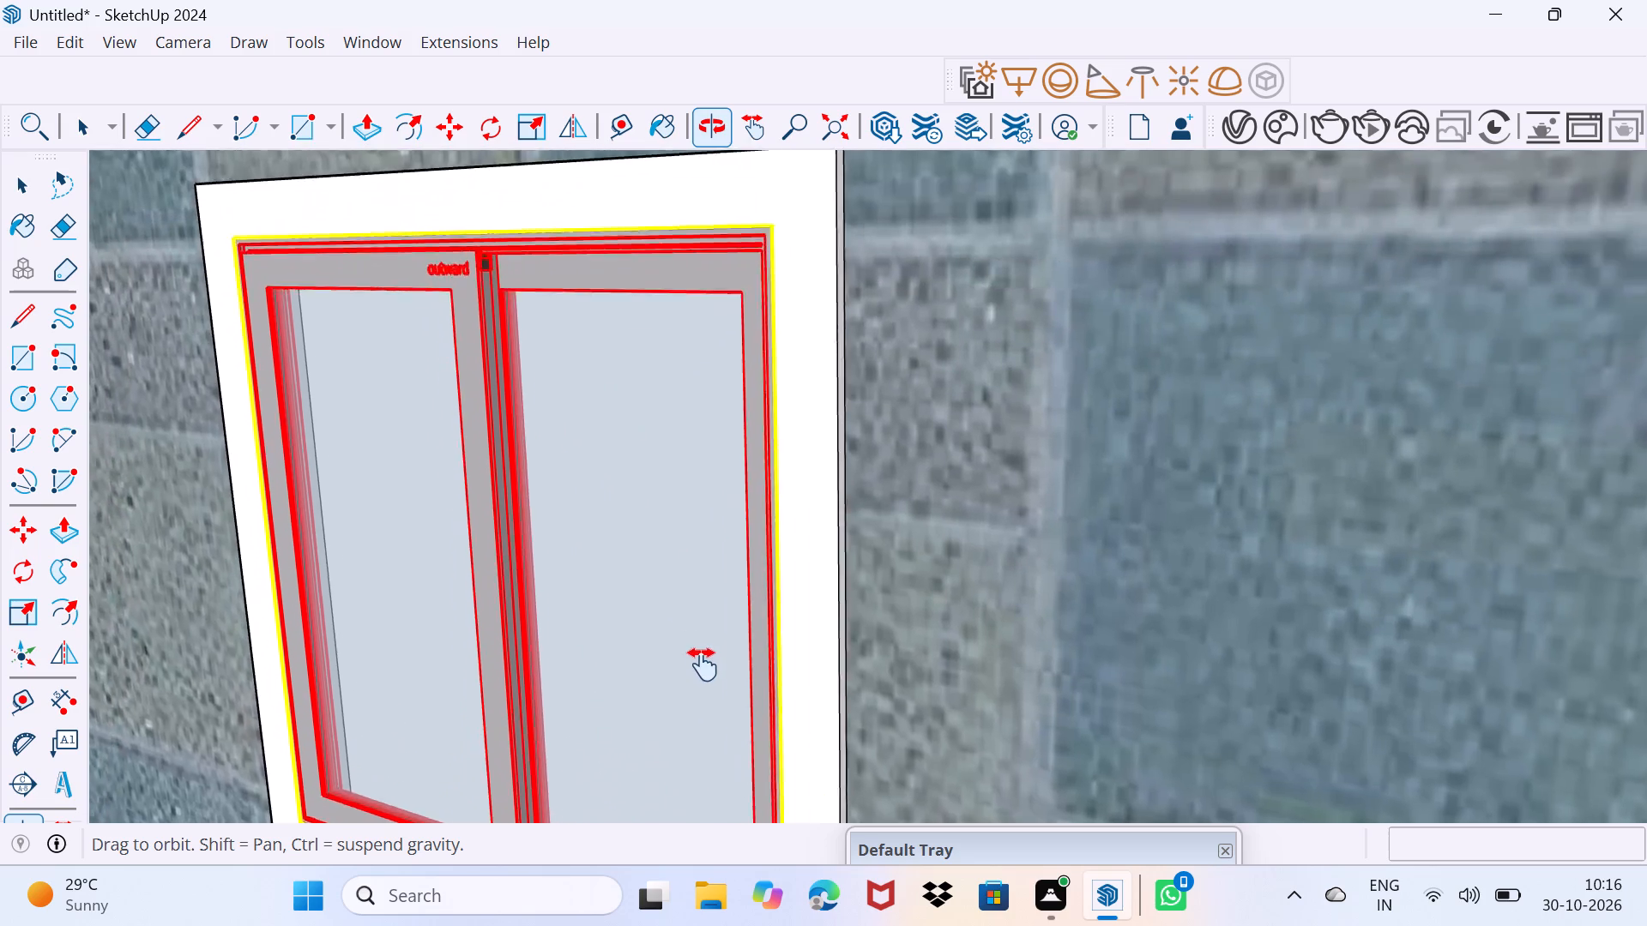
middle_drag(703, 664, 814, 338)
key(space)
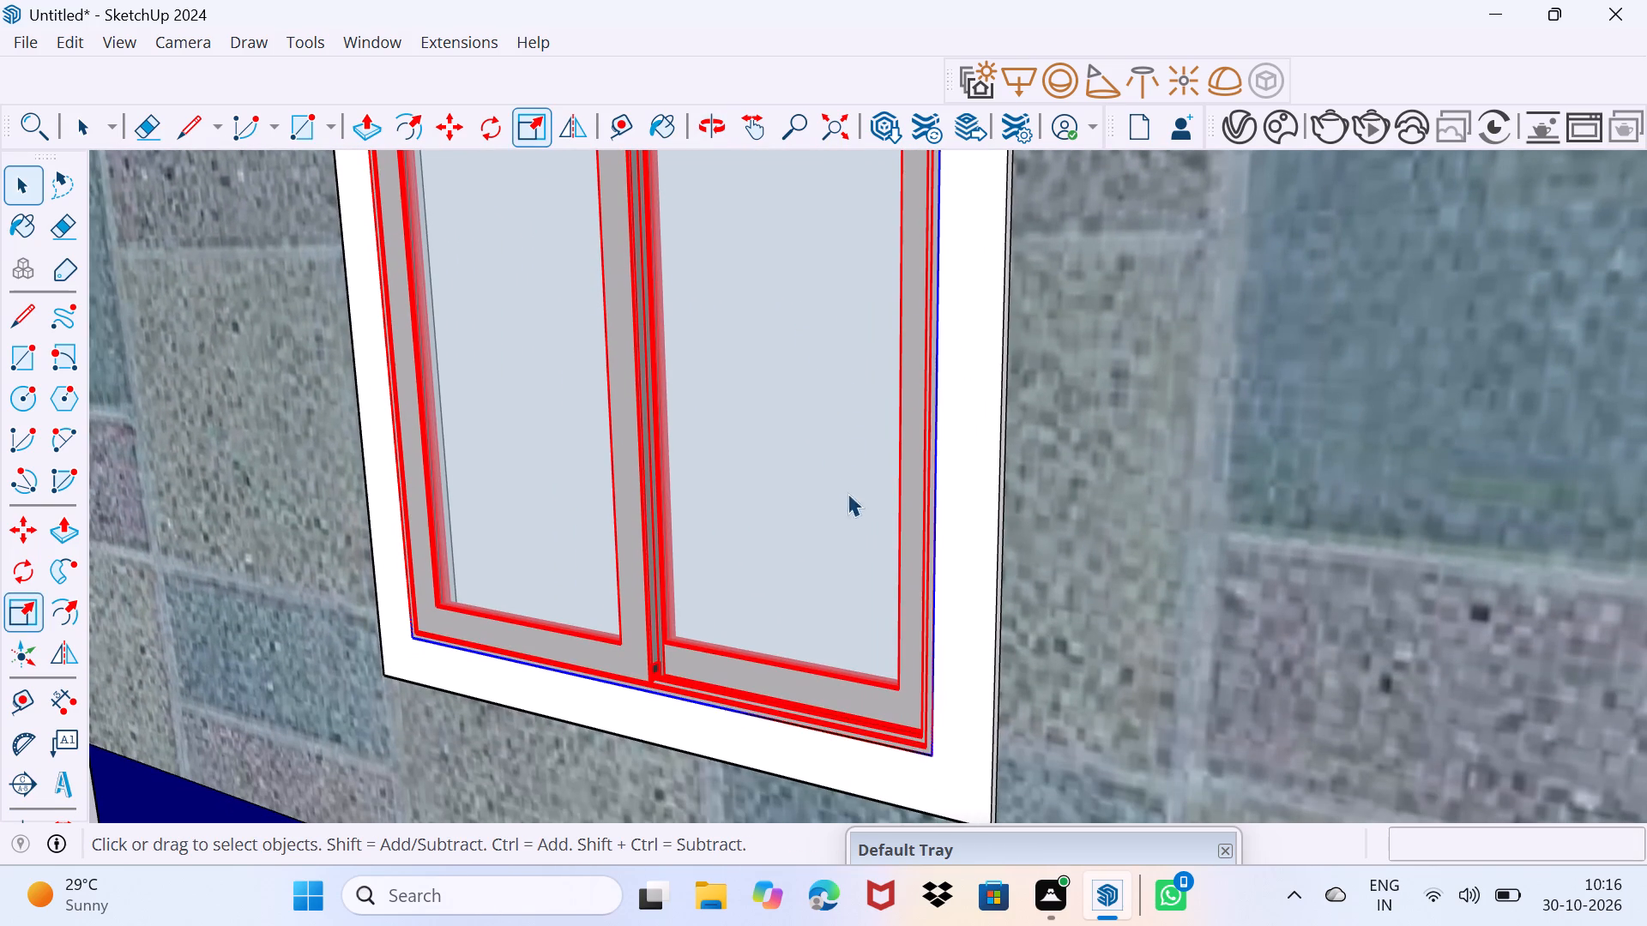
drag(933, 610, 1003, 526)
Copy the fitted two-pane window about 11' down into the framed opening in the navy blue wall.
scroll(963, 528, down, 3)
middle_drag(823, 569, 909, 573)
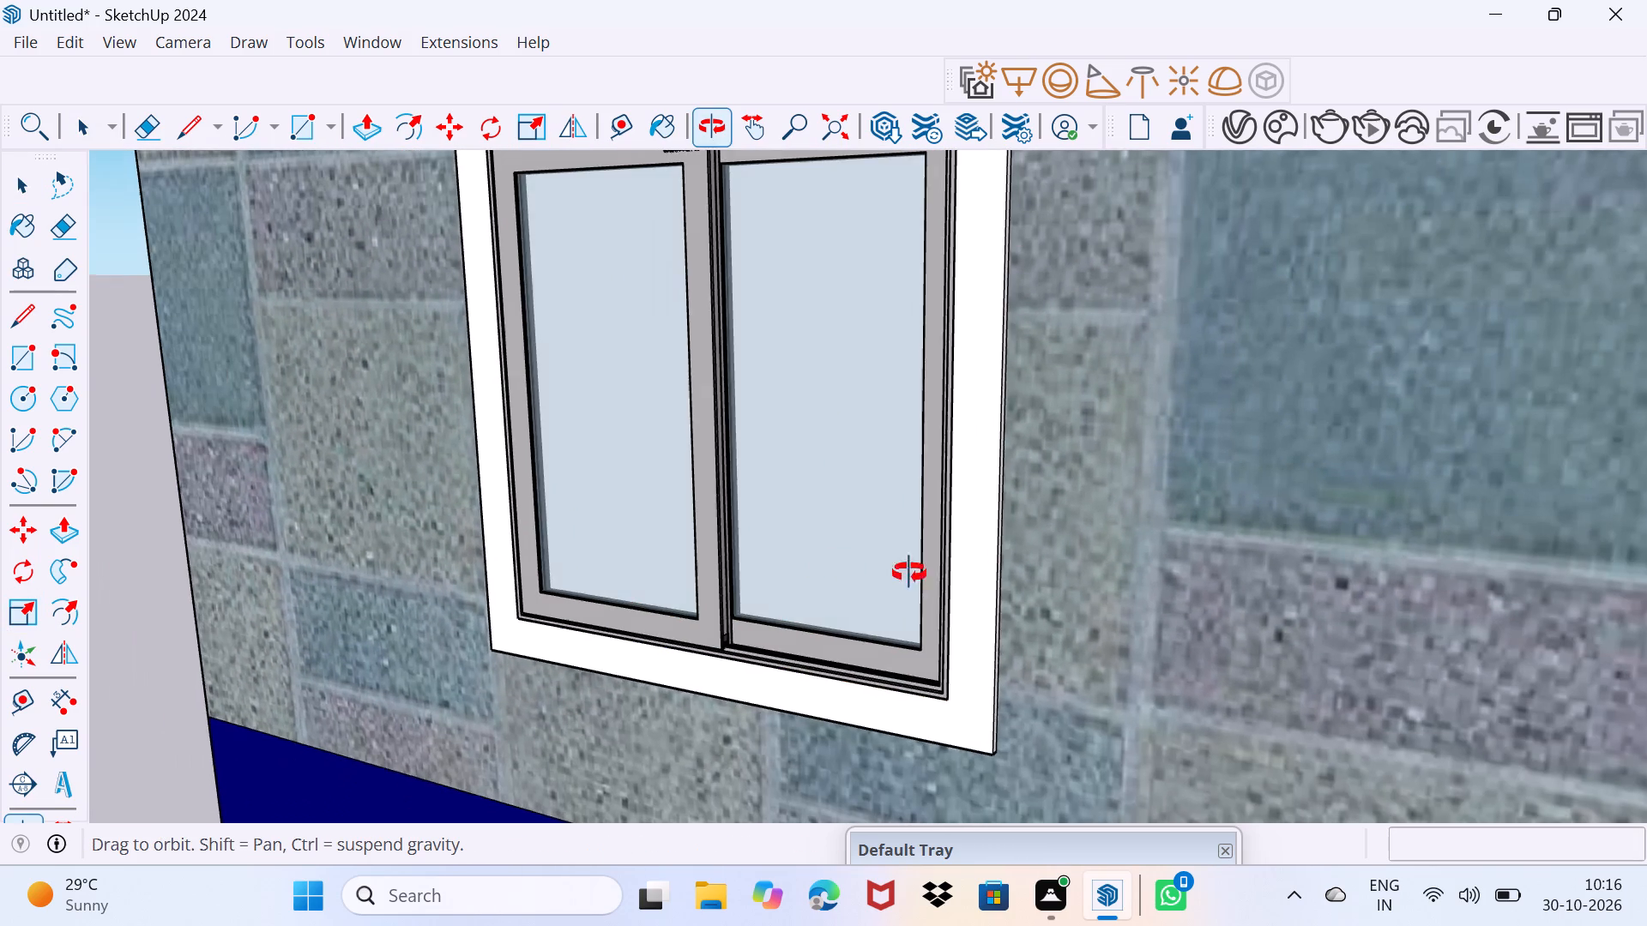
middle_drag(909, 573, 972, 552)
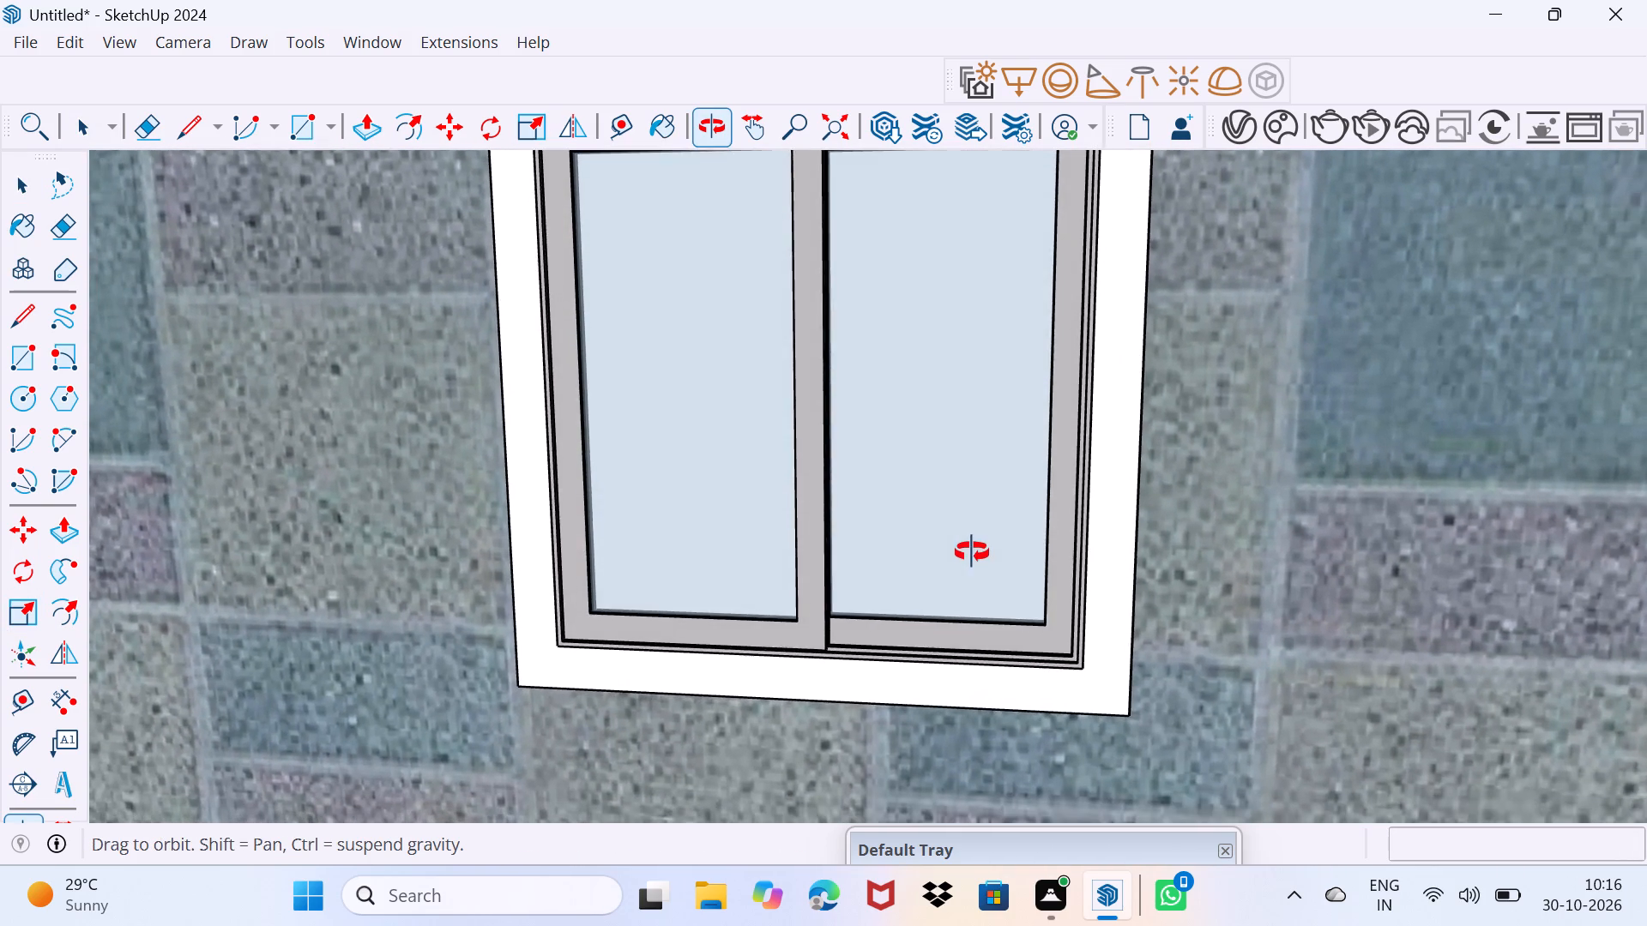
middle_drag(972, 552, 962, 568)
click(1059, 632)
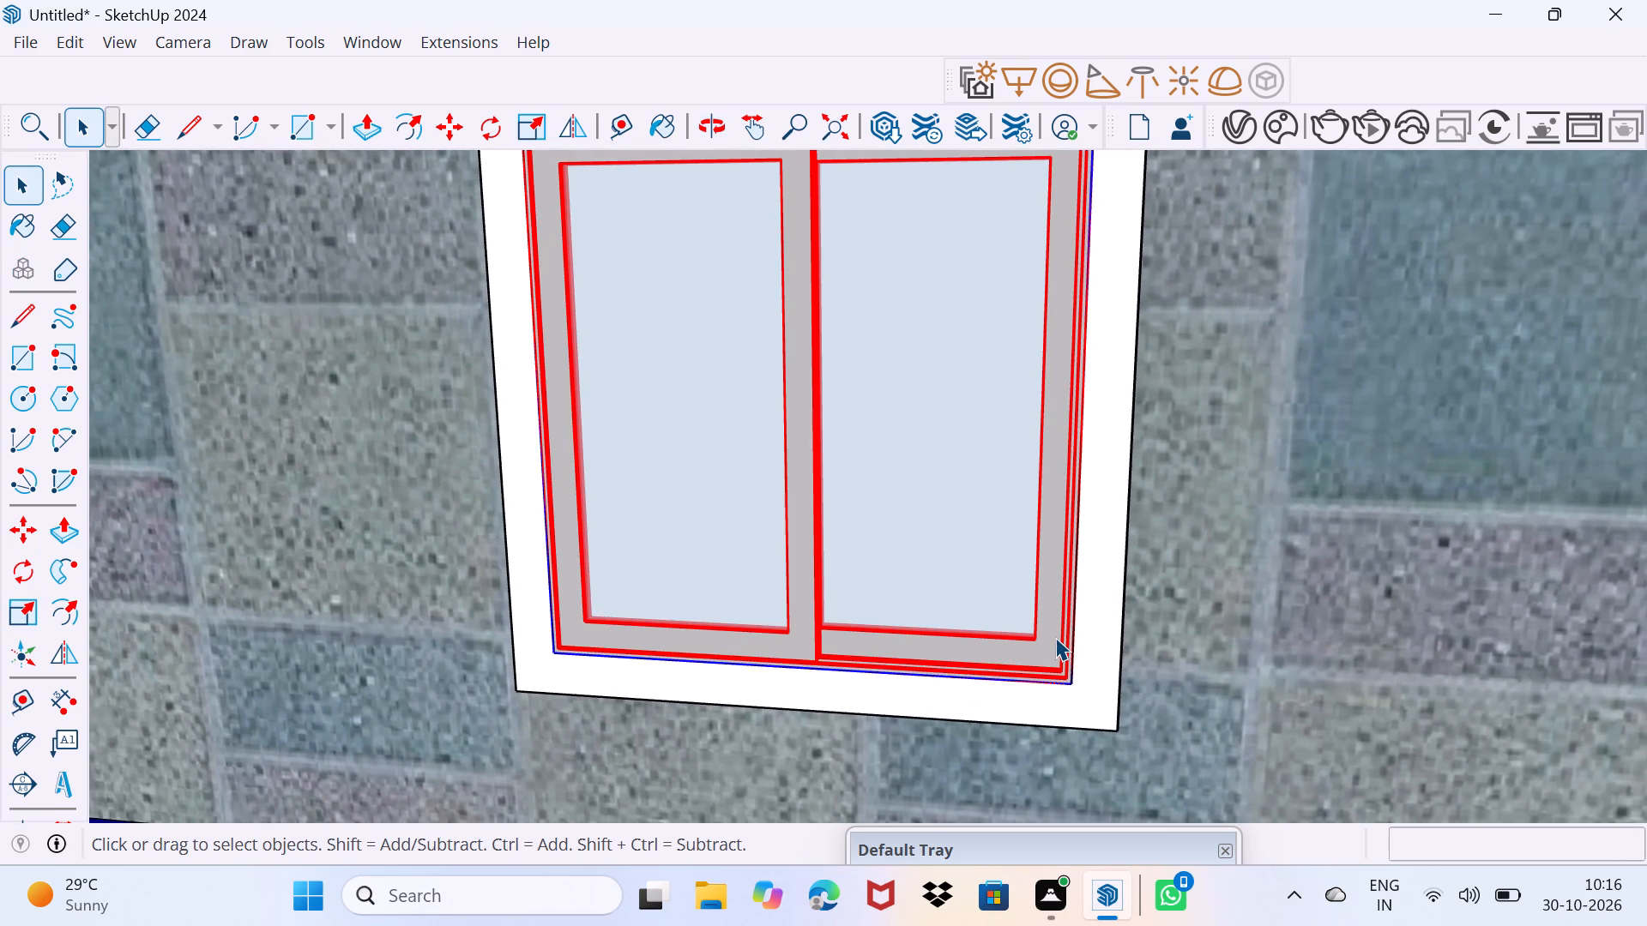
key(space)
key(space)
text(m)
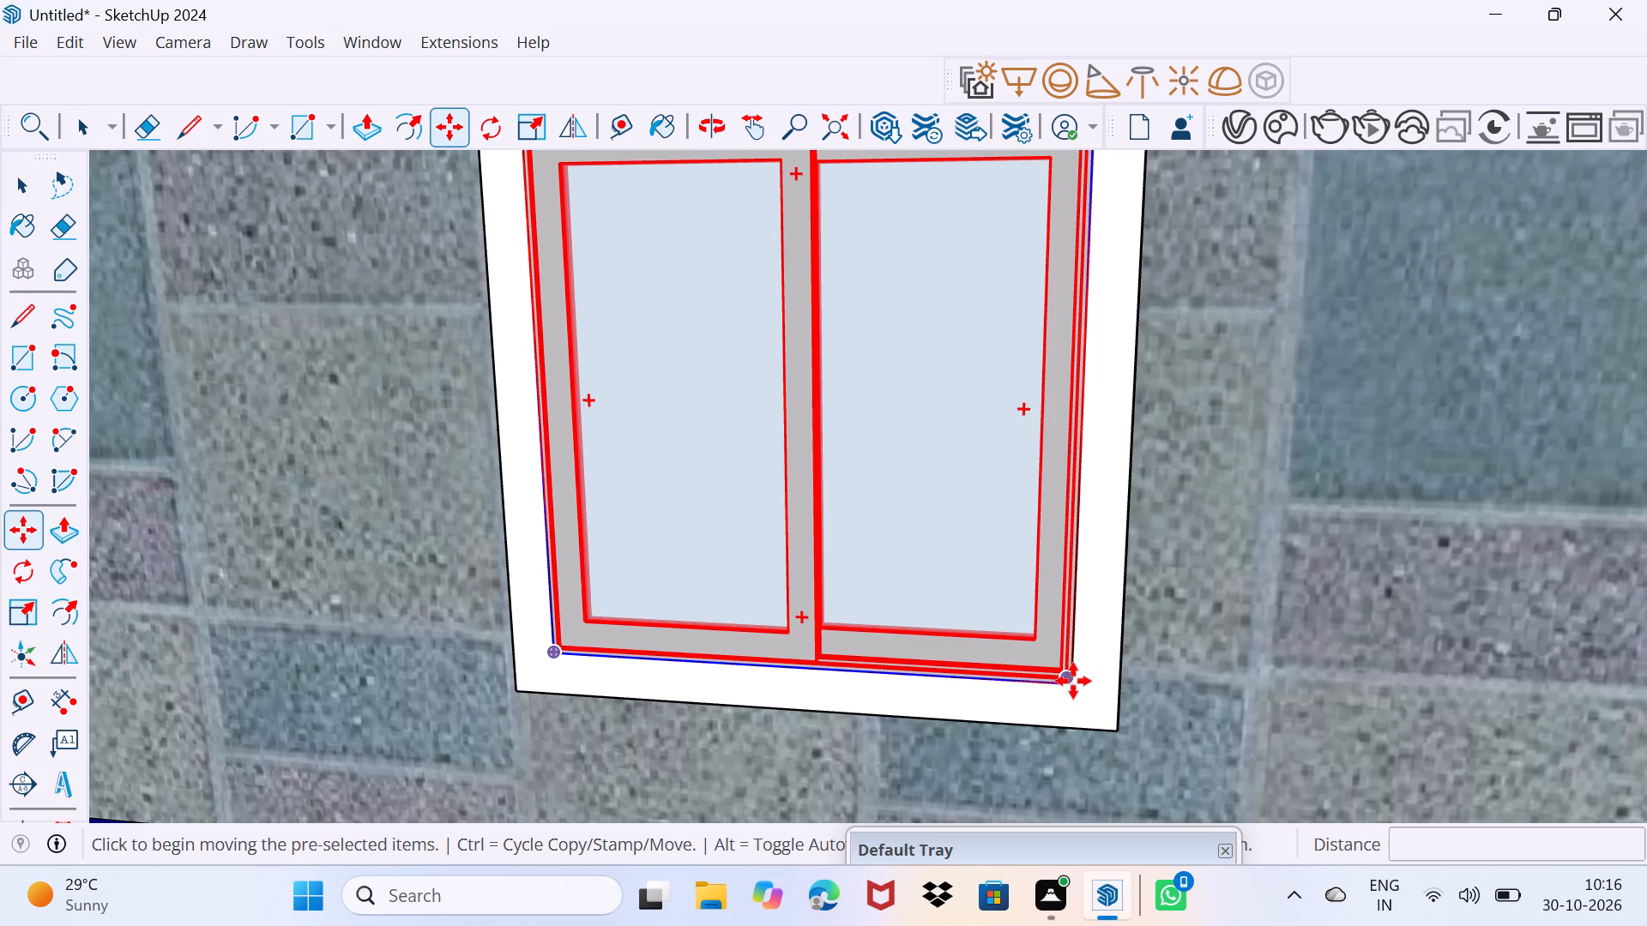
click(1073, 681)
scroll(1044, 739, down, 4)
middle_drag(1046, 750, 1032, 529)
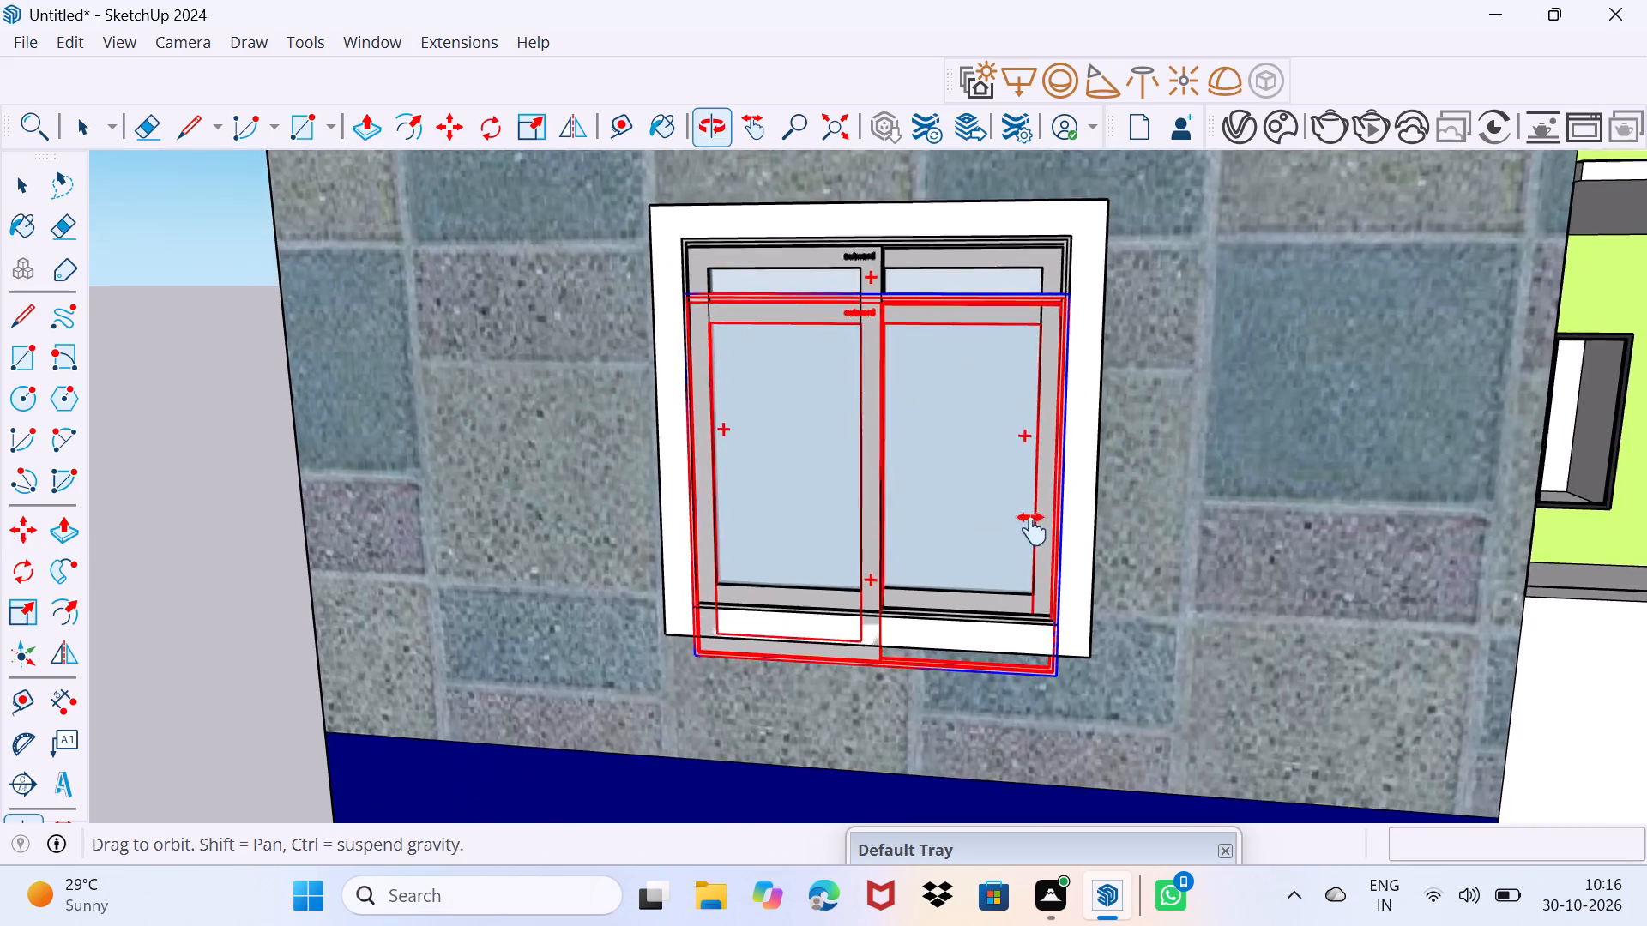
middle_drag(1032, 529, 986, 121)
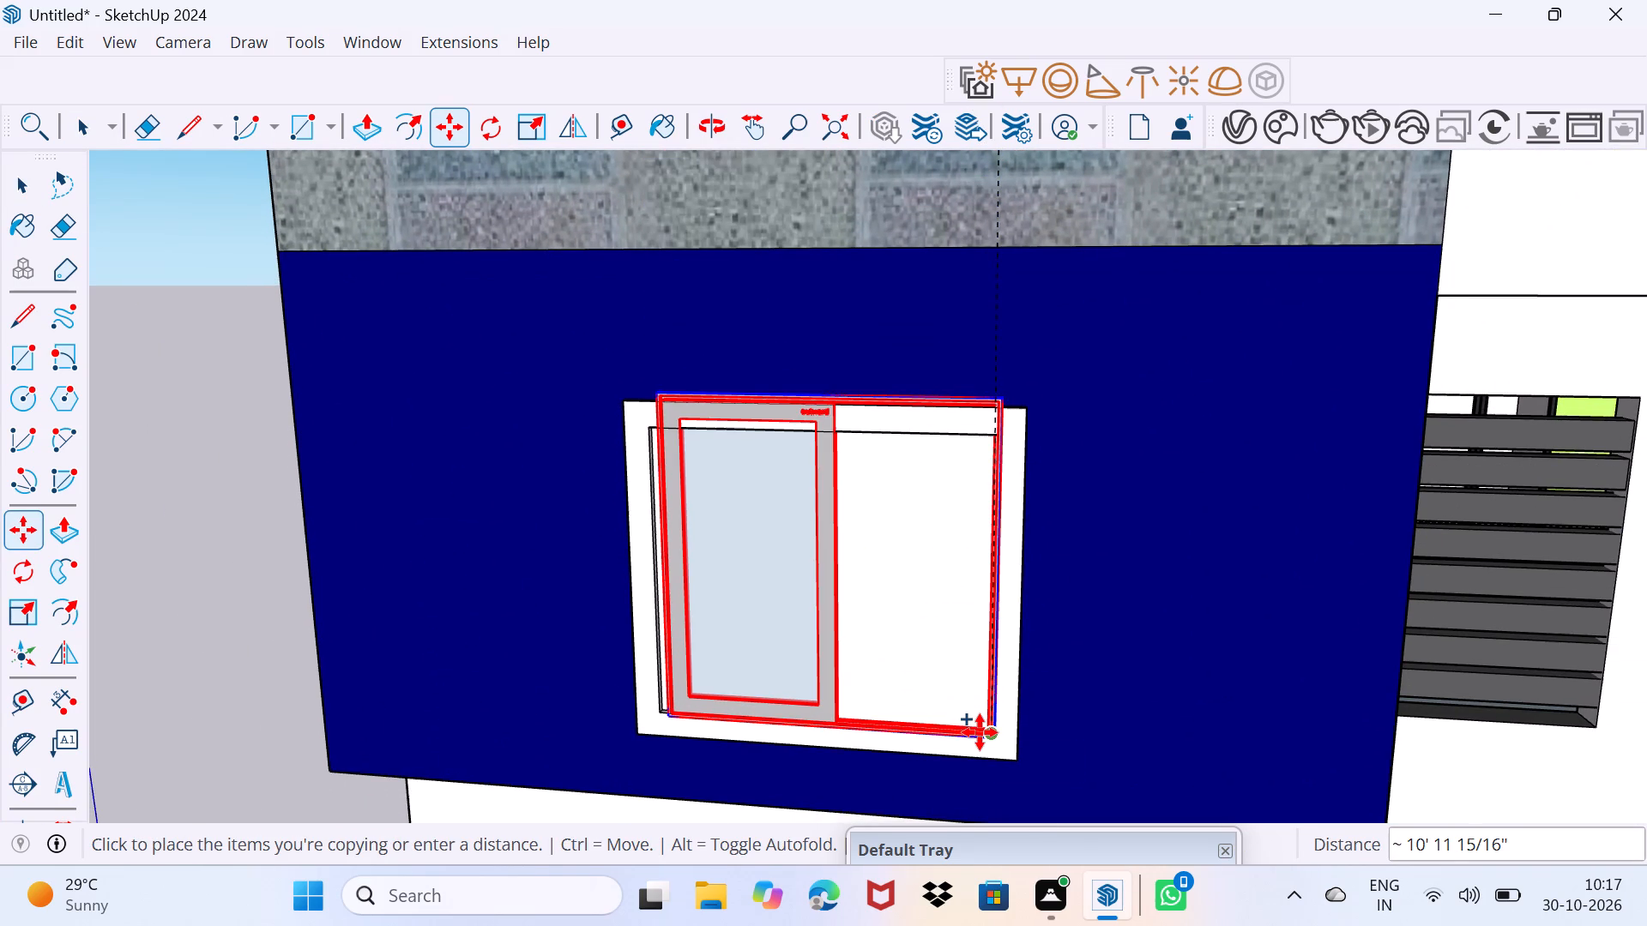
click(980, 732)
Scale the copied window's height by about 0.90 and extend its outer side to fit the navy wall's opening, and deselect it.
scroll(938, 427, up, 1)
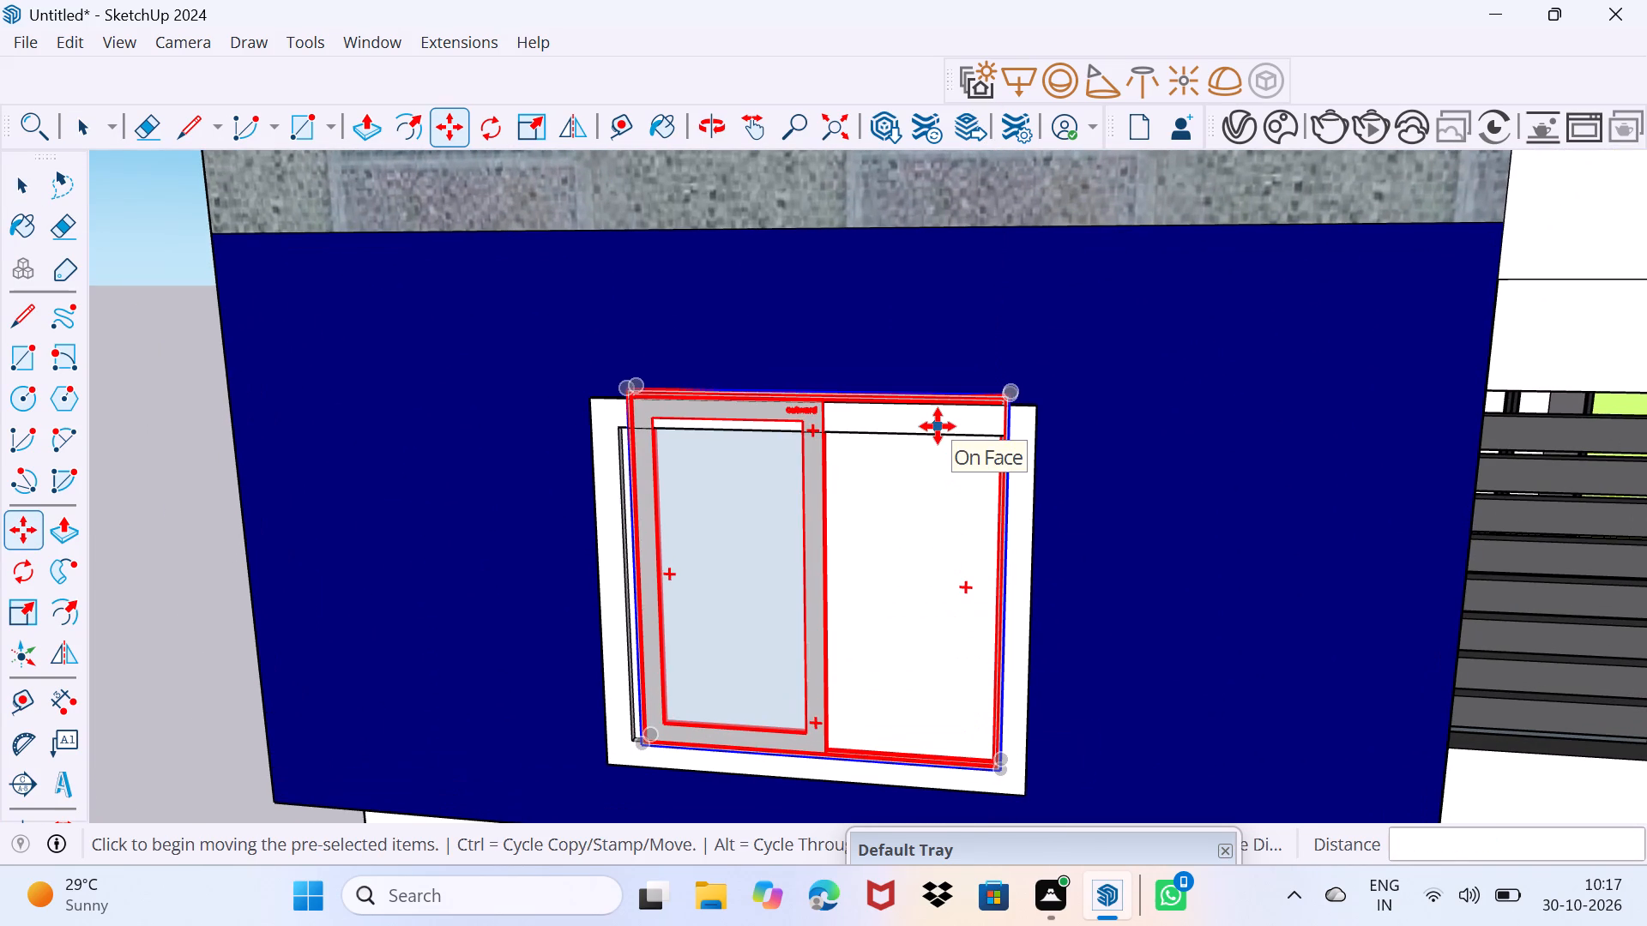
key(s)
drag(815, 384, 815, 397)
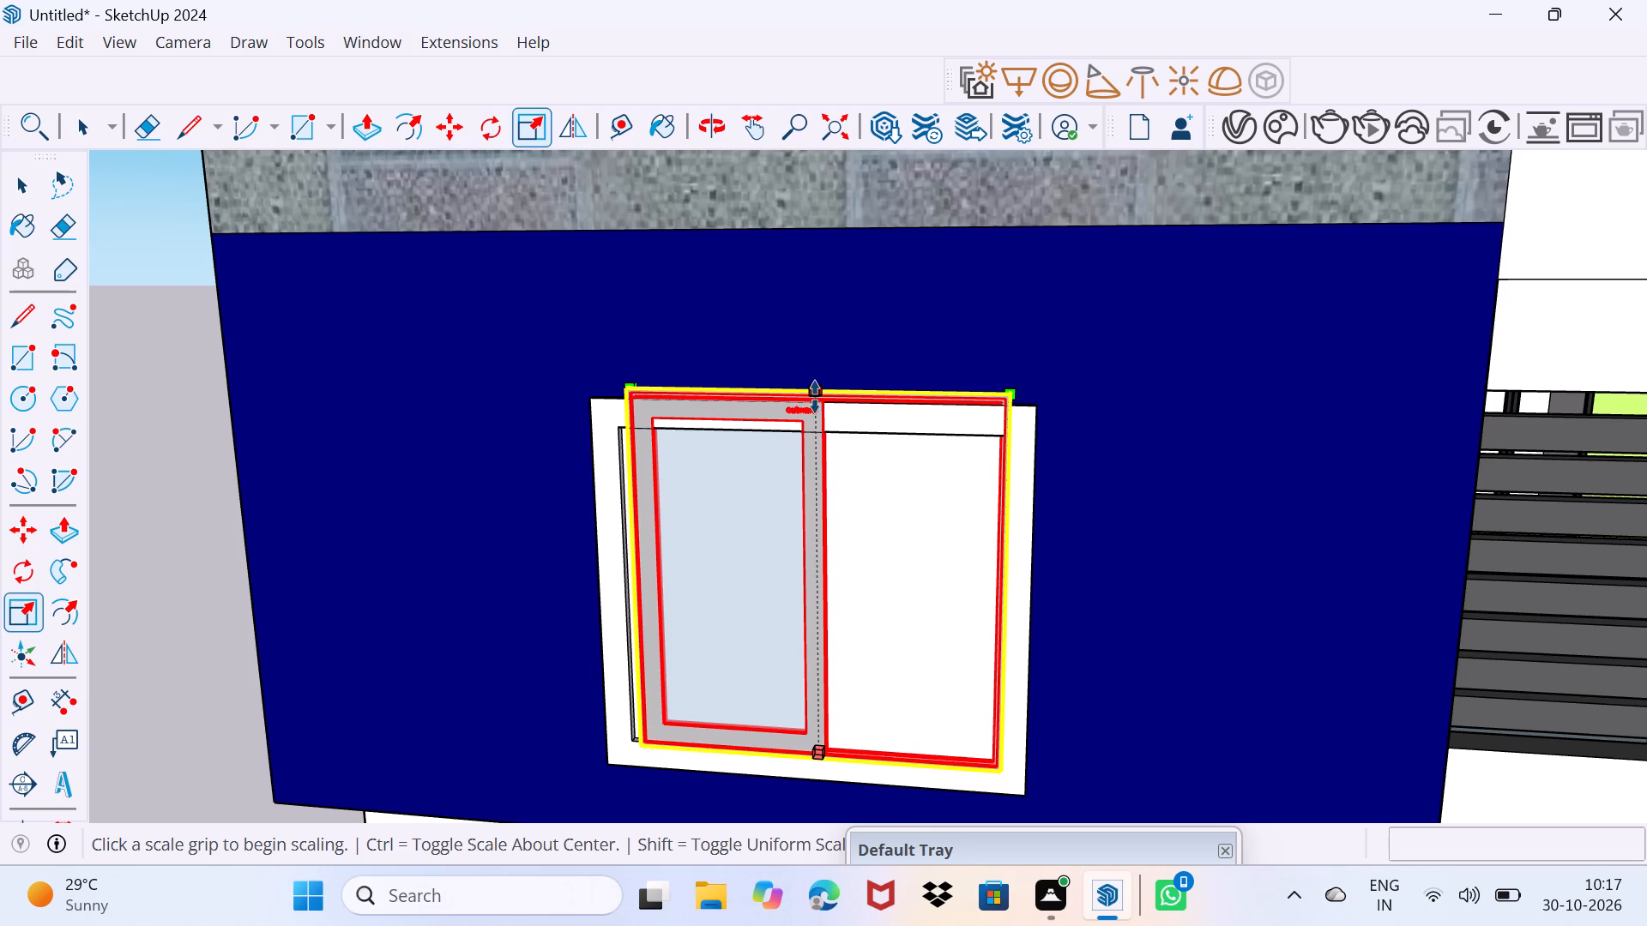
drag(815, 397, 811, 427)
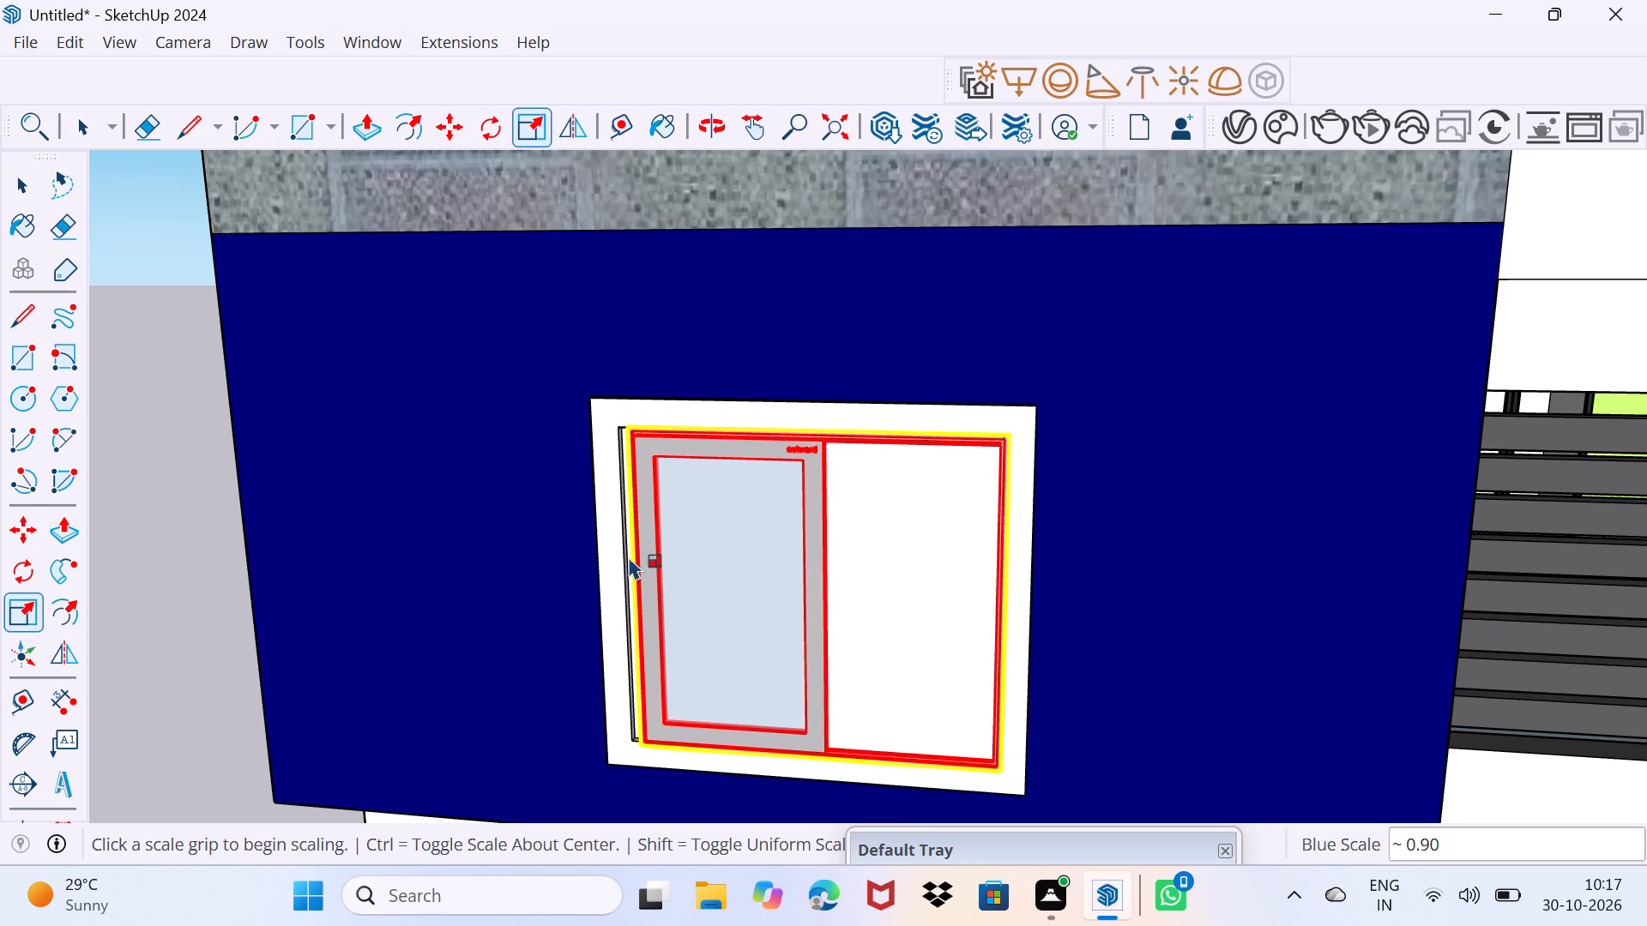
scroll(622, 581, up, 7)
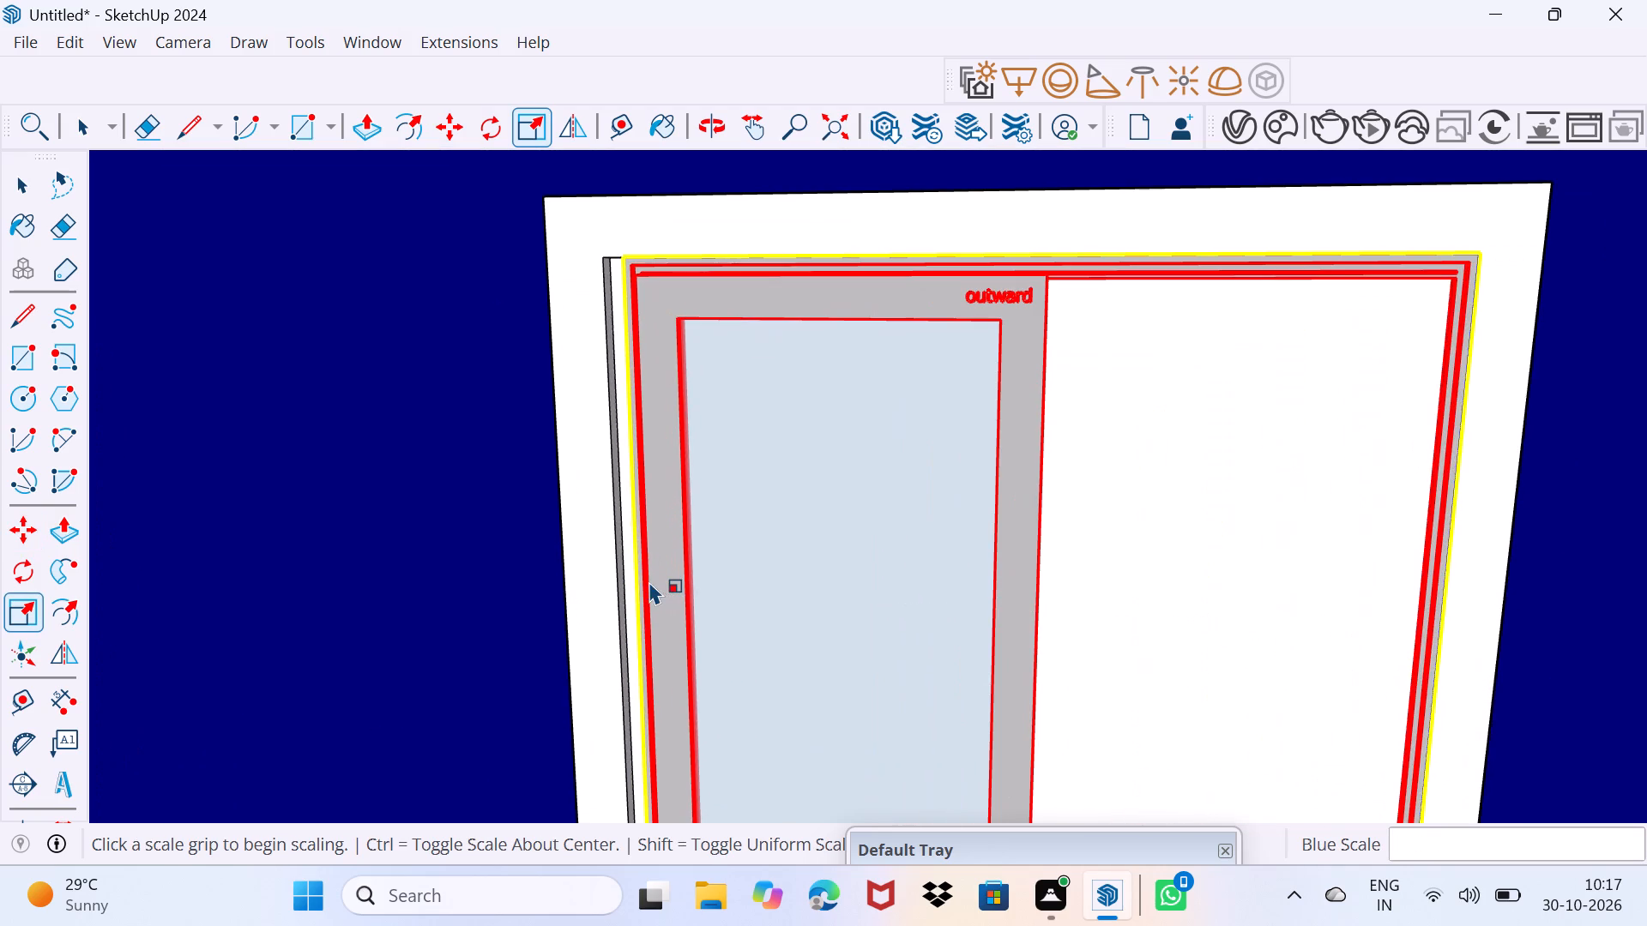
drag(655, 590, 634, 585)
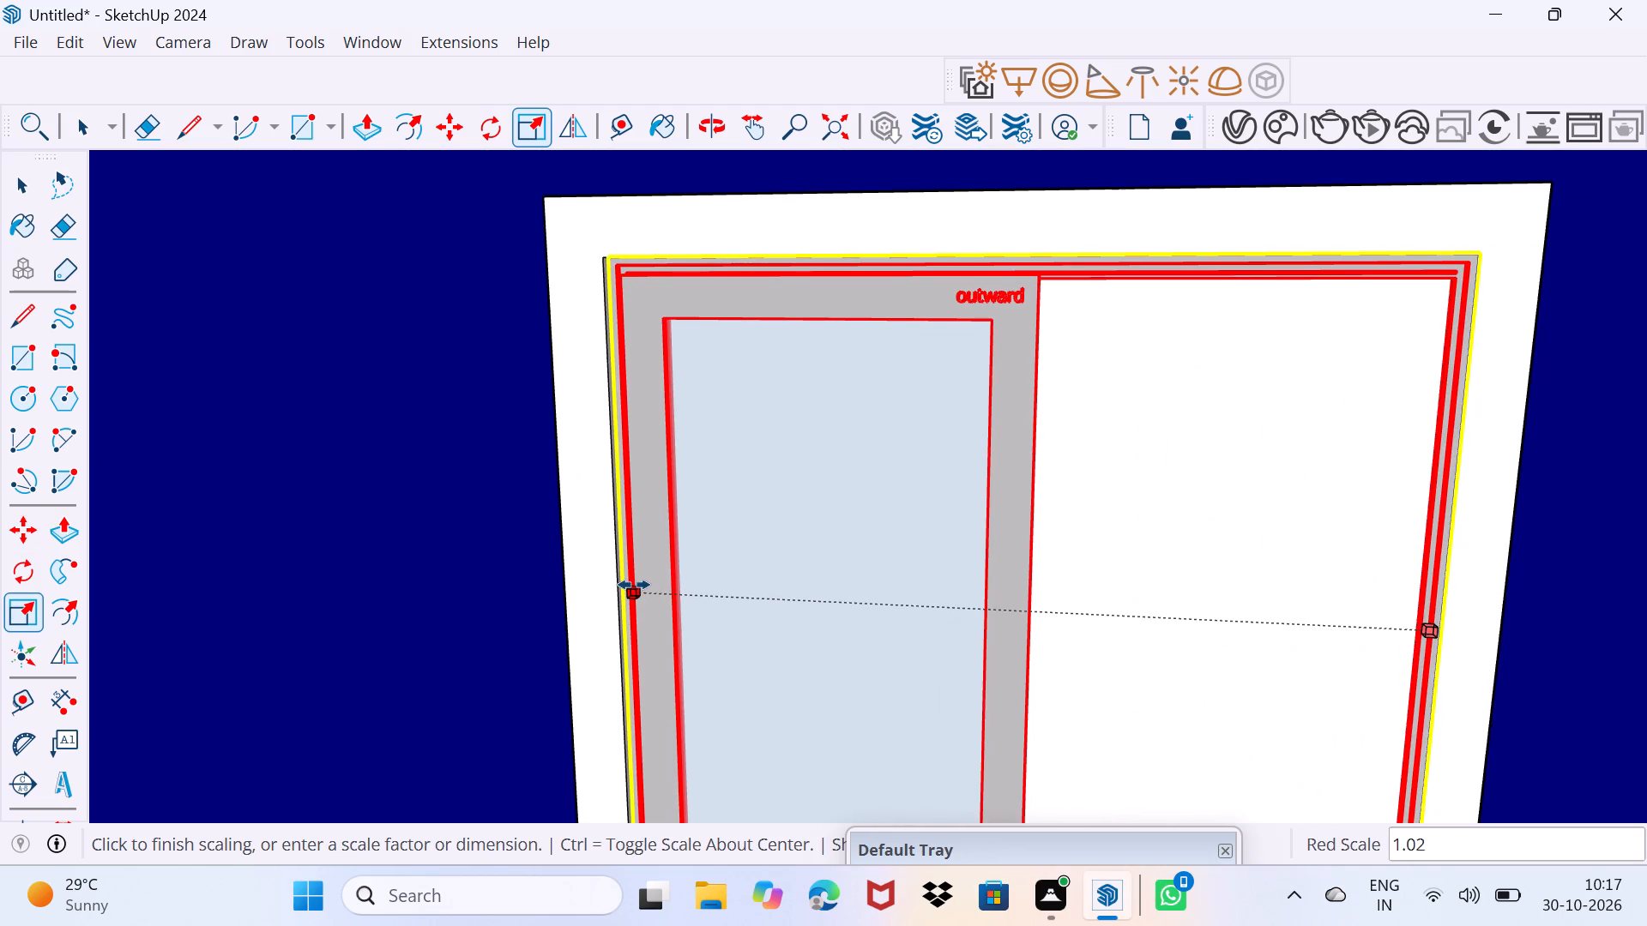
drag(634, 585, 629, 583)
scroll(802, 535, down, 3)
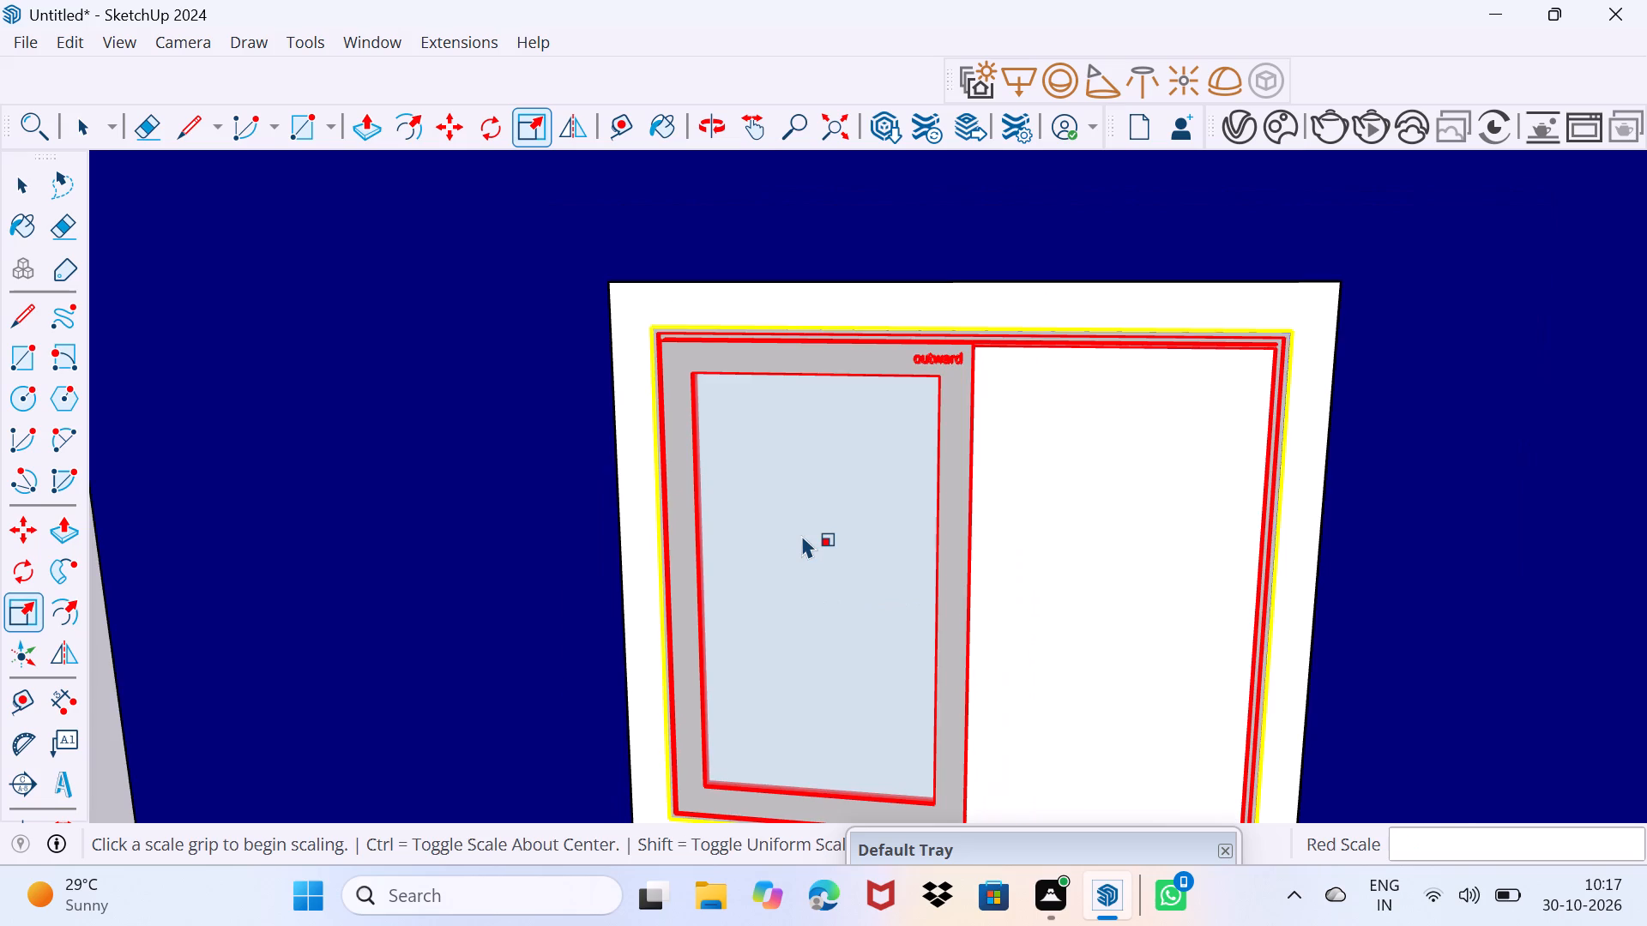
key(space)
drag(552, 562, 594, 494)
scroll(581, 448, down, 4)
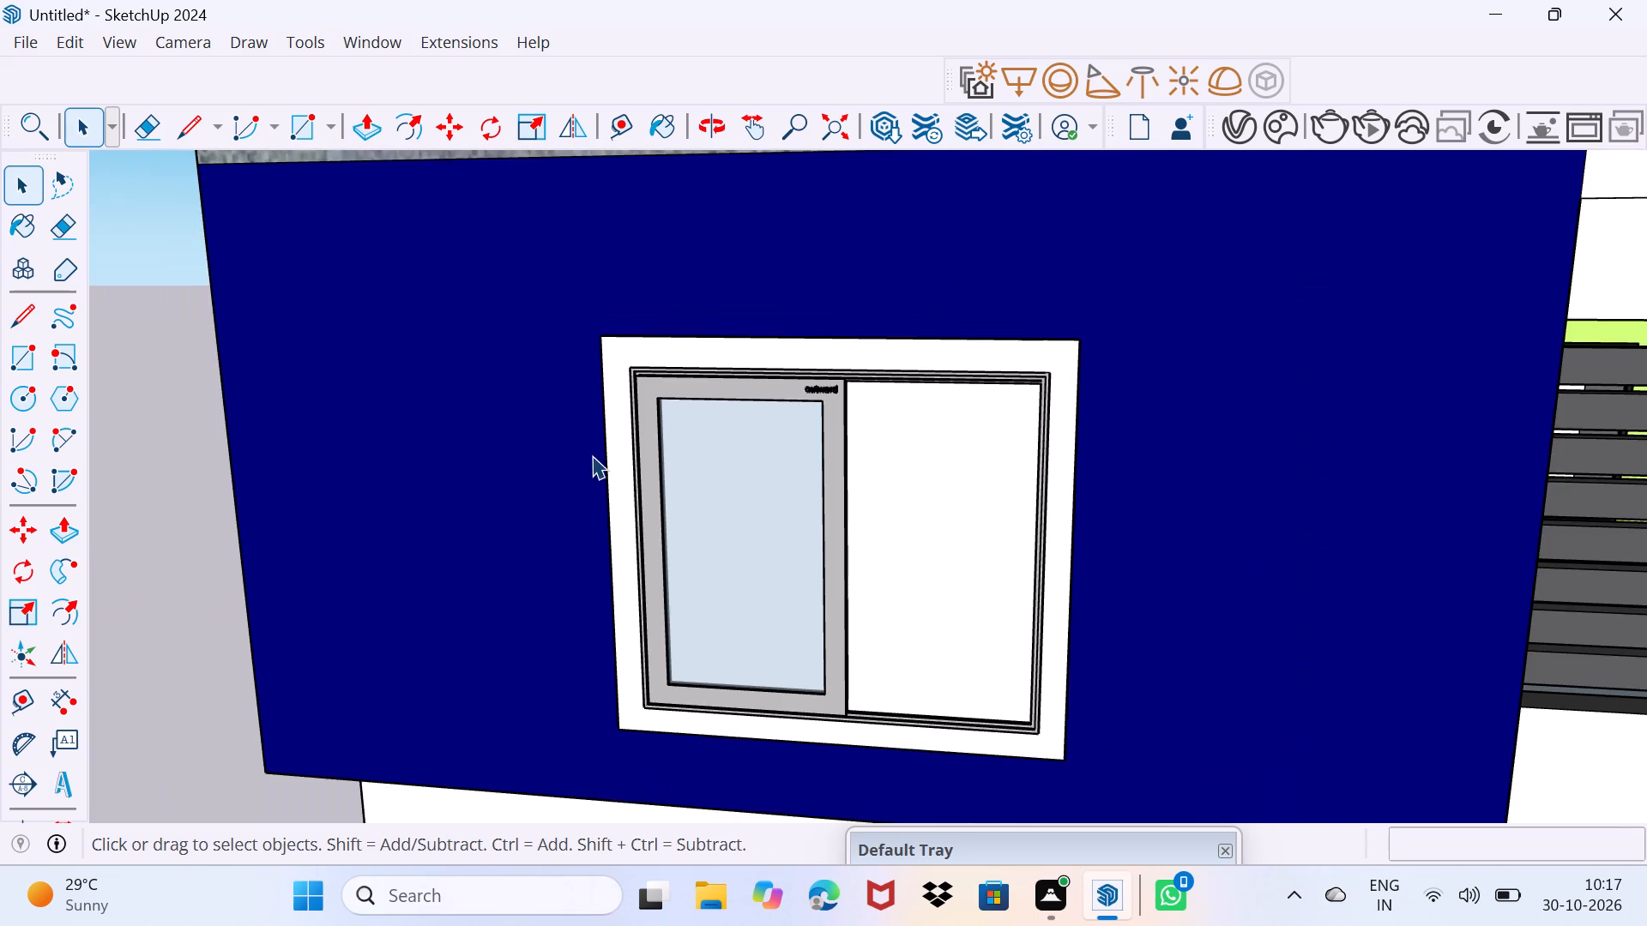
Move the copied window forward in the navy blue wall's opening so both glass panes show, and deselect it.
scroll(980, 530, up, 2)
click(1064, 557)
scroll(1058, 557, up, 4)
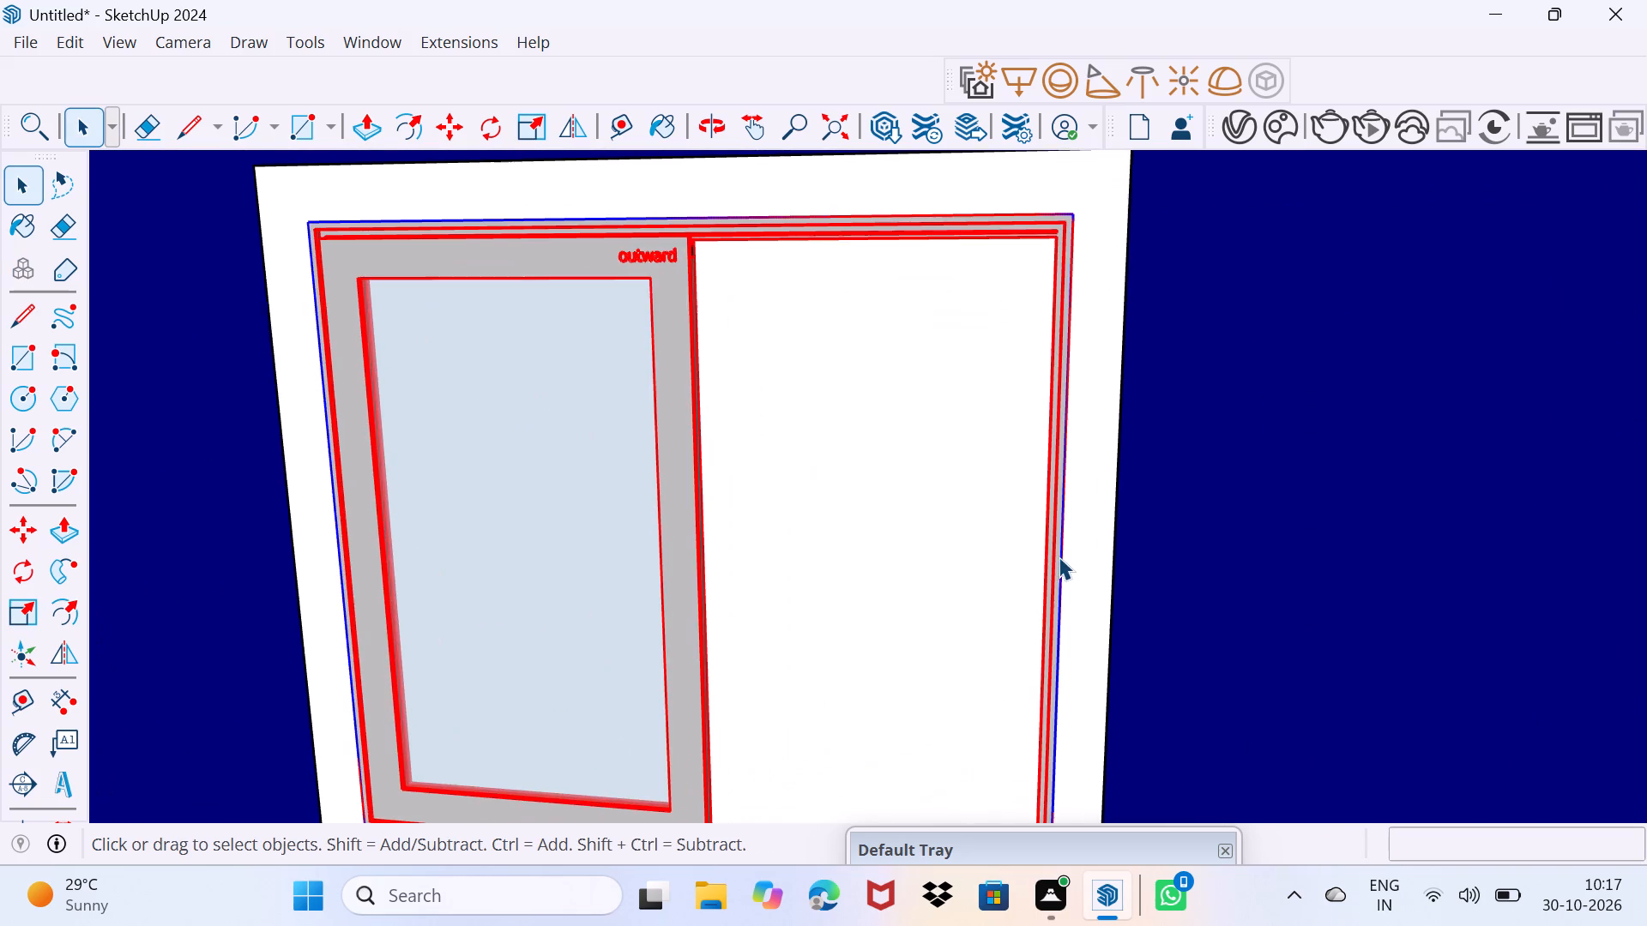
middle_drag(1067, 602, 1017, 382)
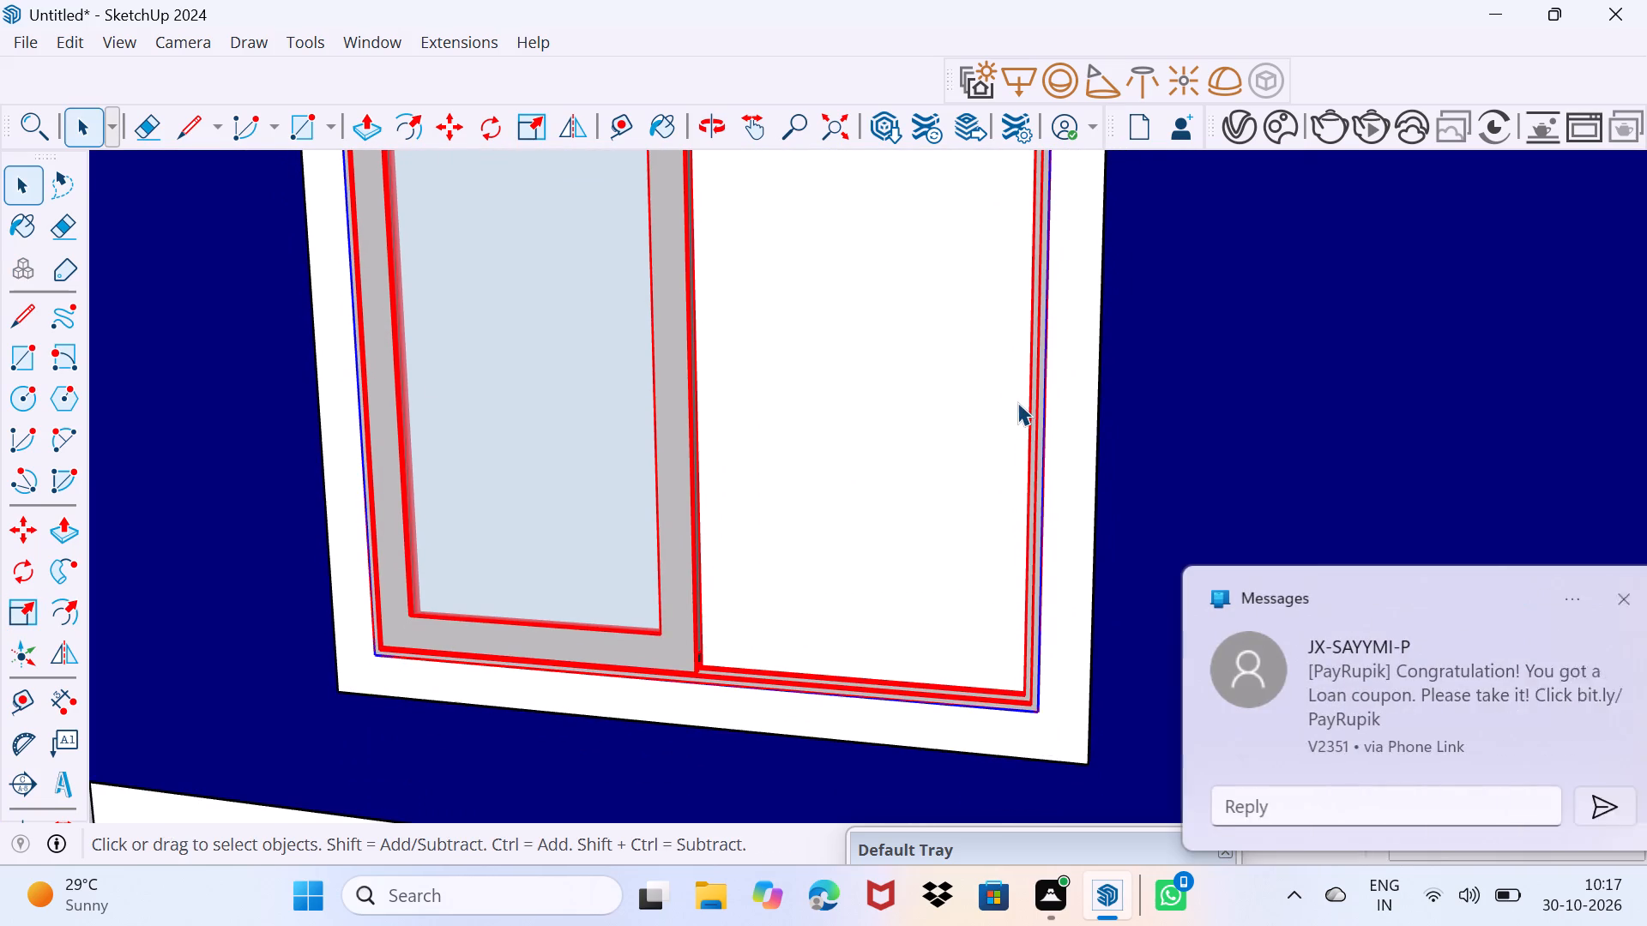
key(m)
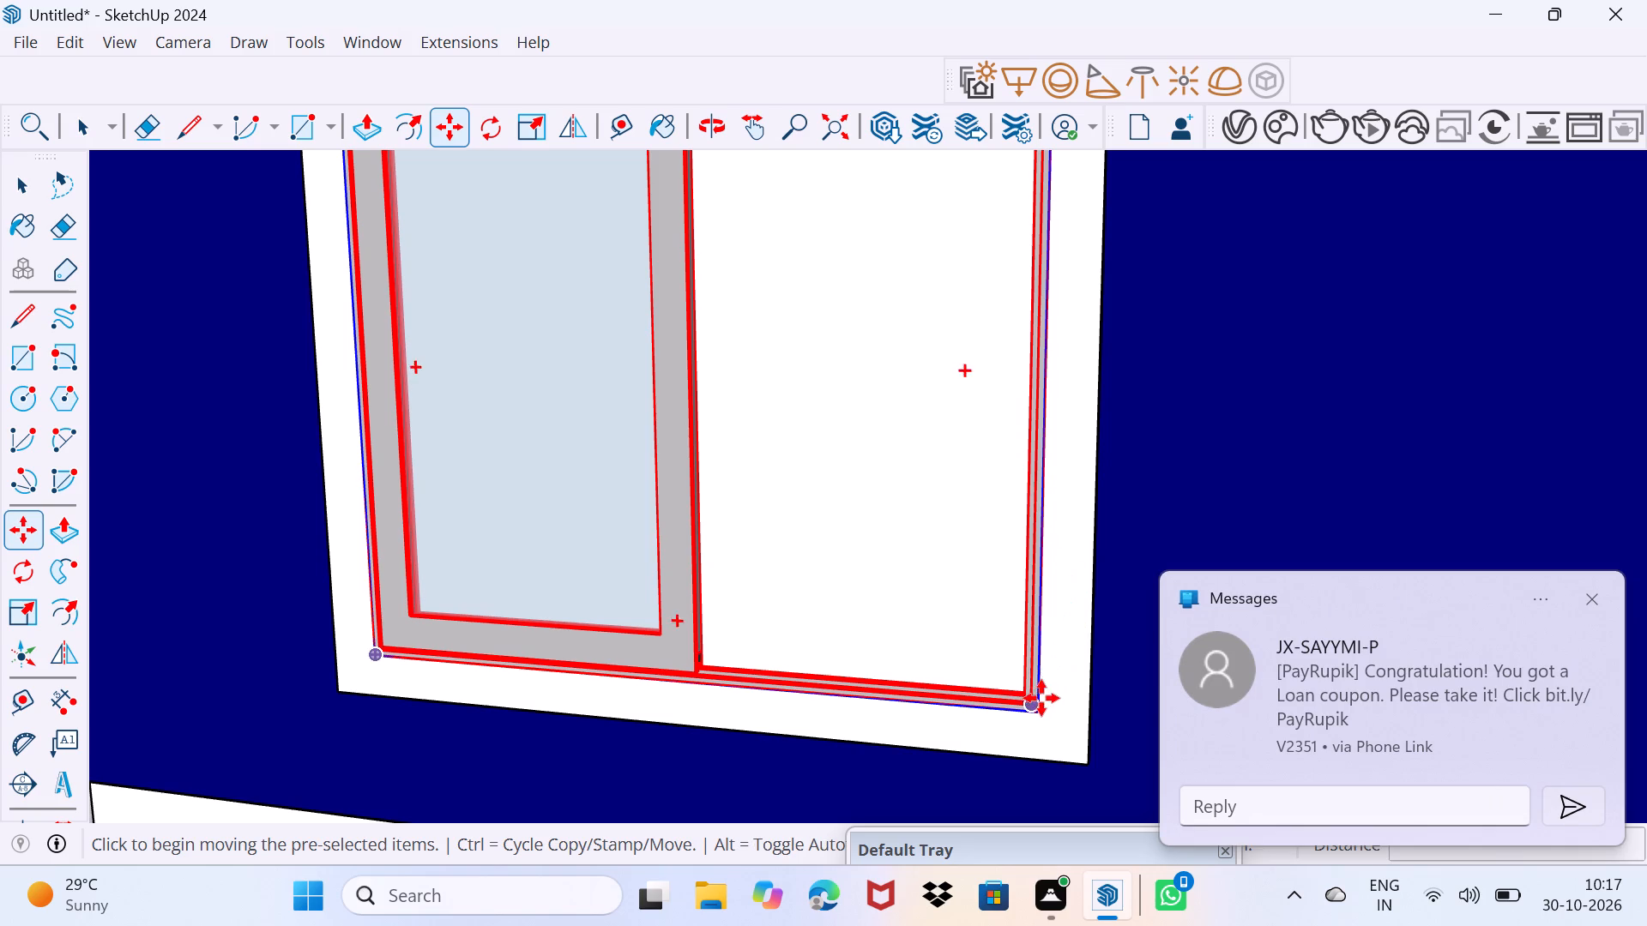
click(1053, 691)
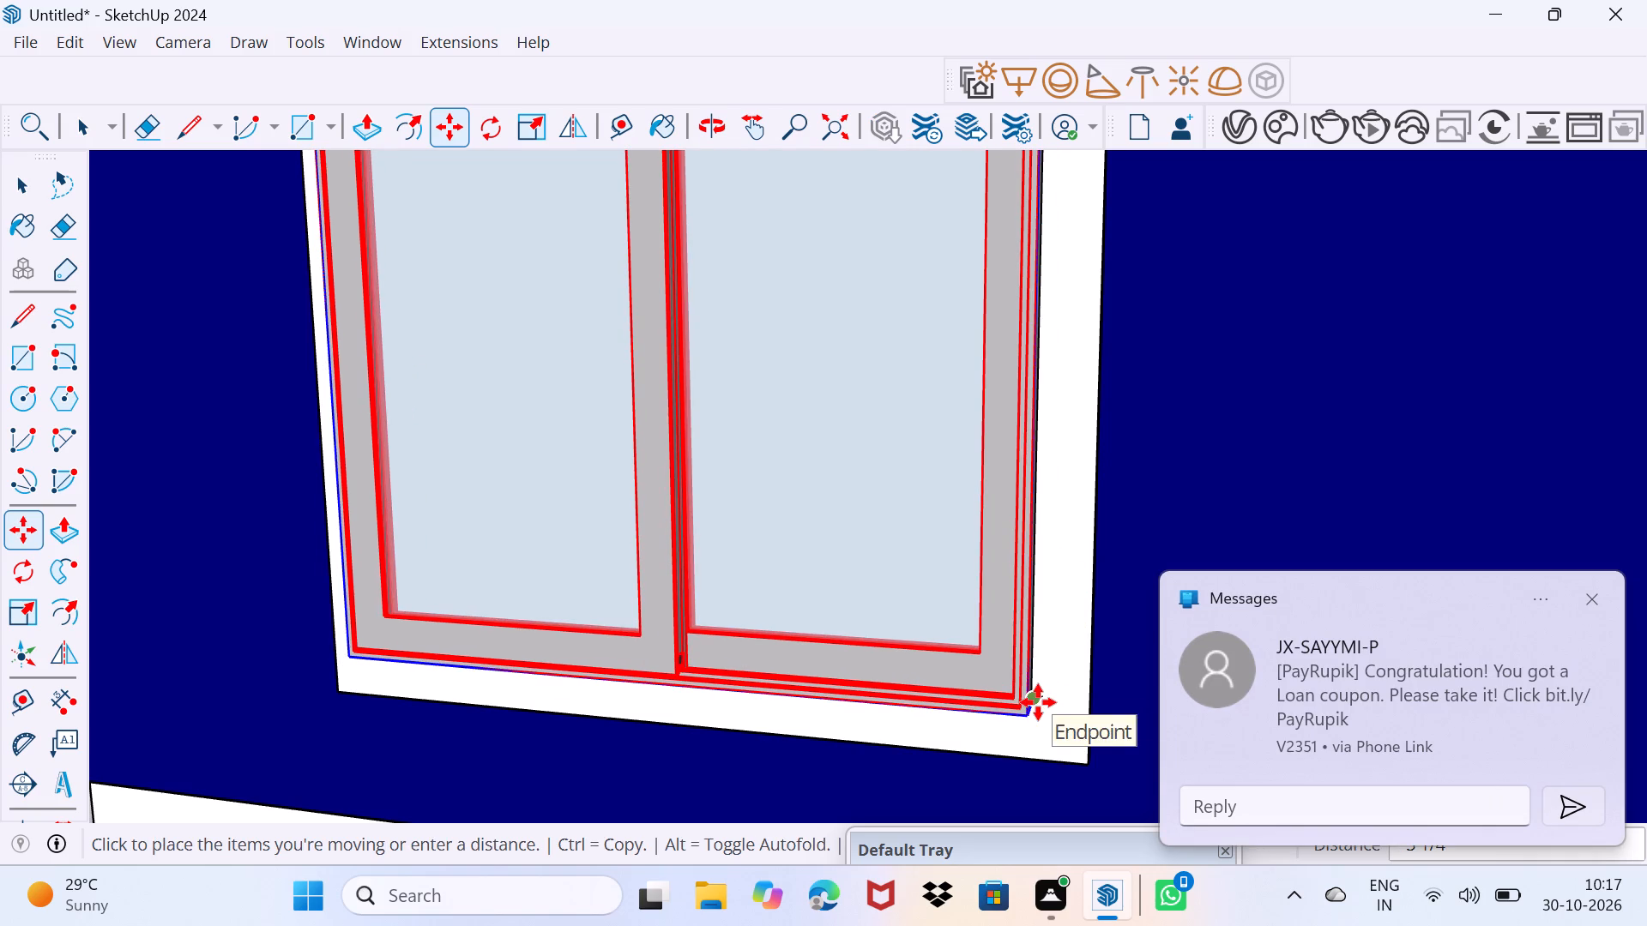
click(1038, 702)
key(space)
drag(1035, 732, 1057, 670)
scroll(1041, 633, down, 8)
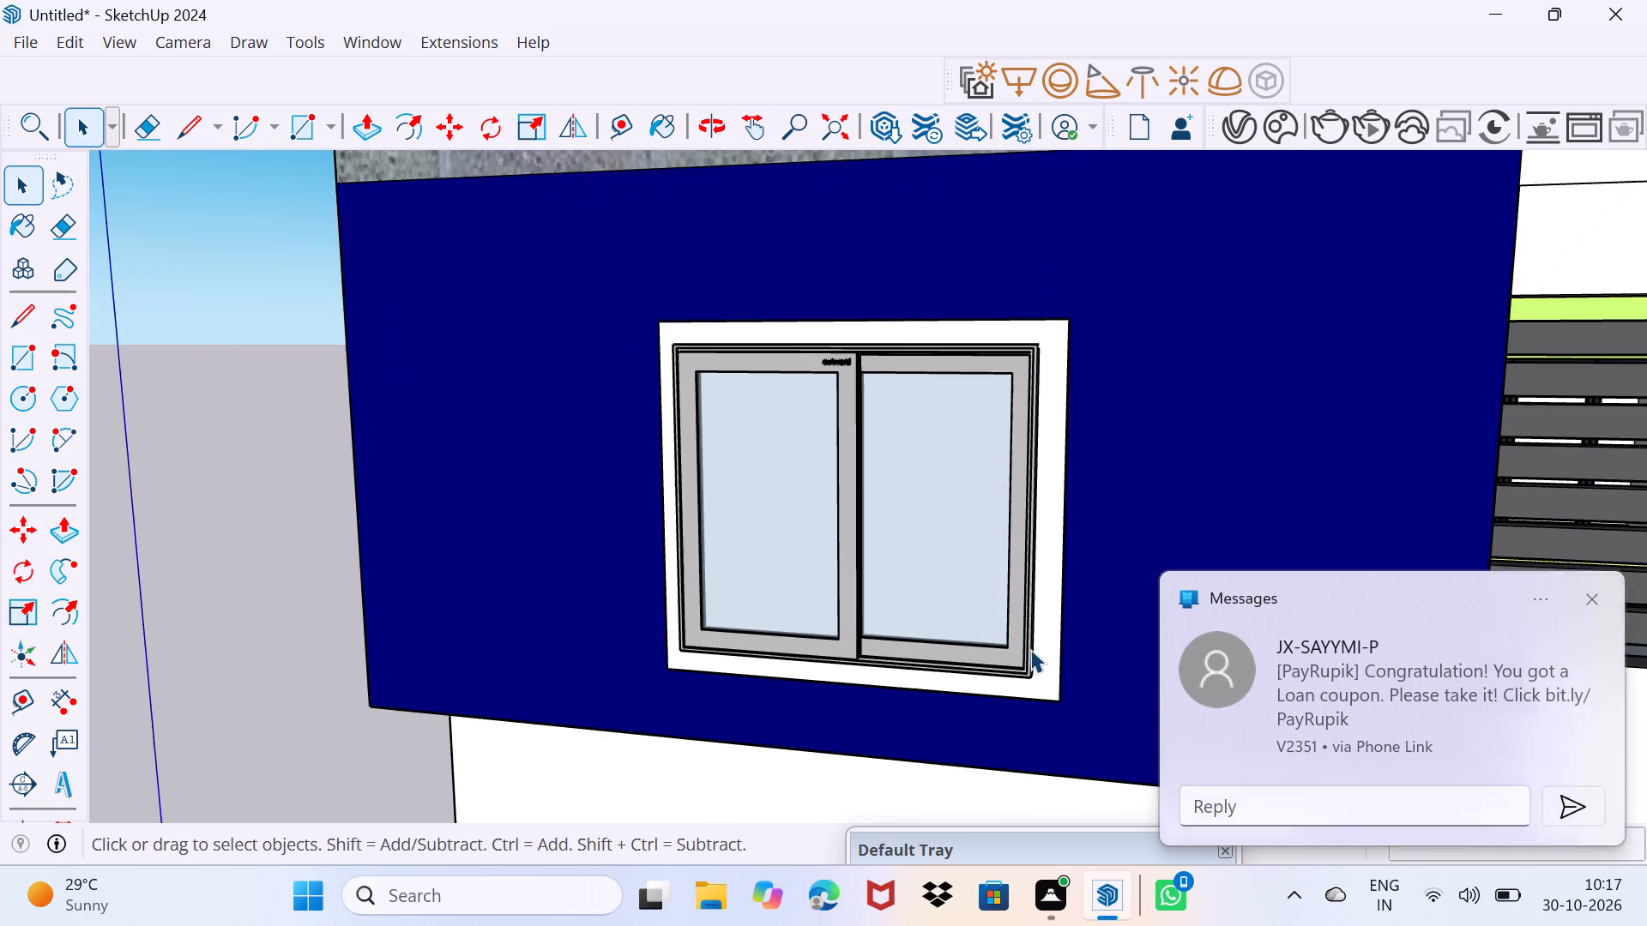
Examine the whole front elevation to check the fitted windows and look for openings still without one.
middle_drag(910, 670, 1176, 587)
scroll(1176, 587, down, 2)
middle_drag(1176, 582, 725, 565)
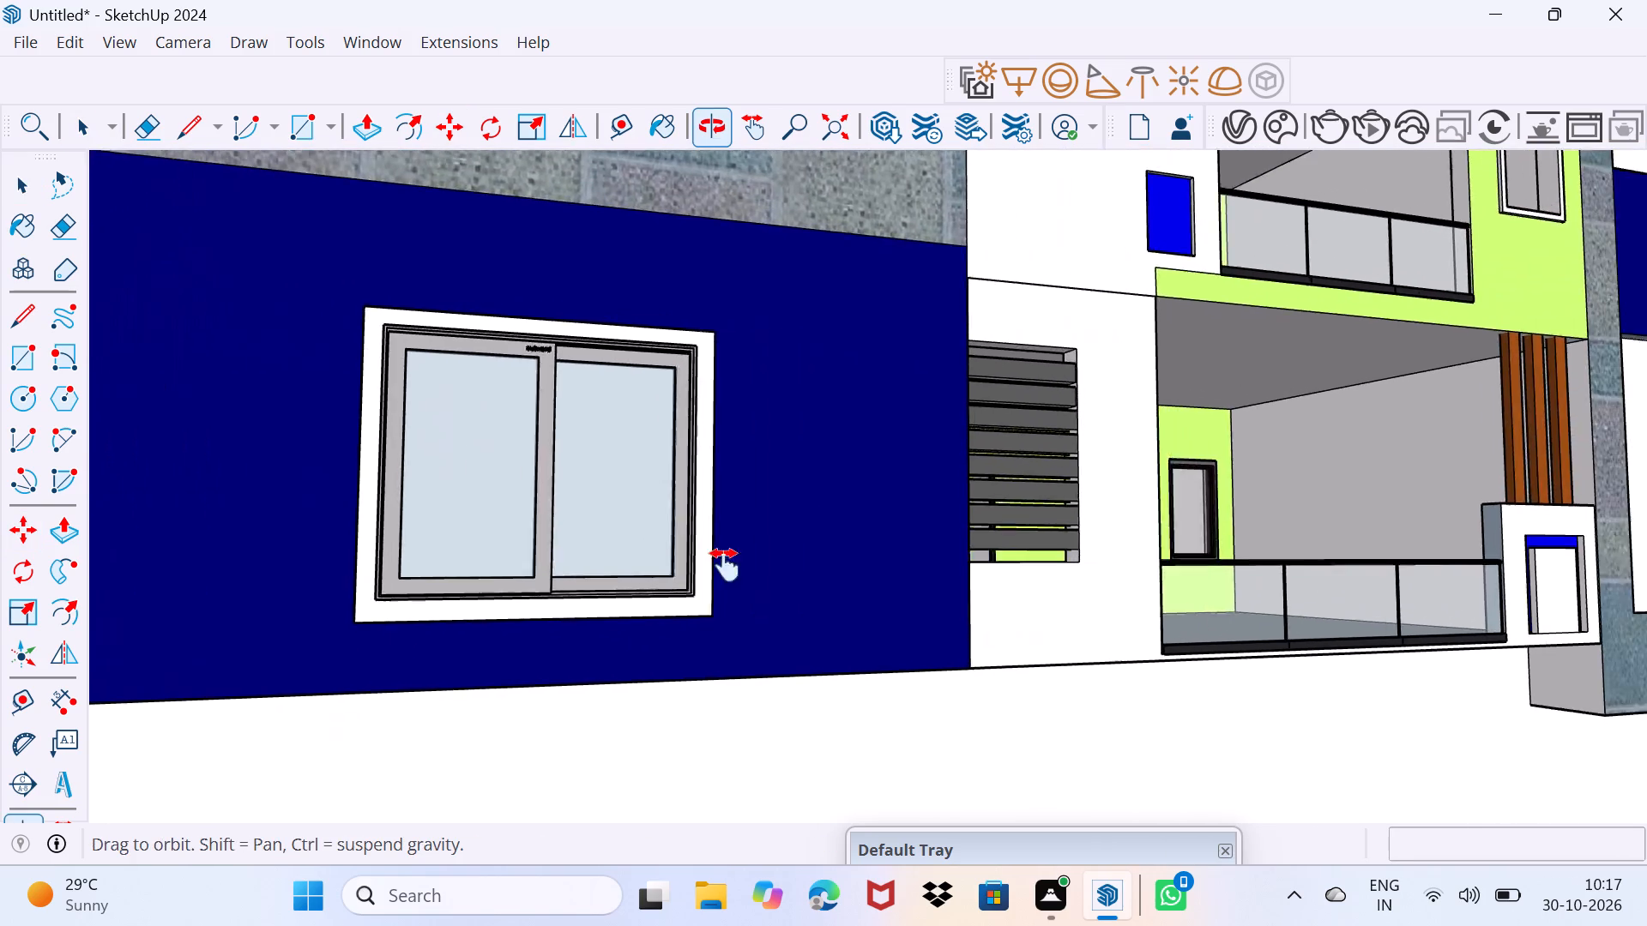
middle_drag(725, 565, 709, 573)
shift+scroll(709, 573, down, 6)
middle_drag(815, 538, 515, 616)
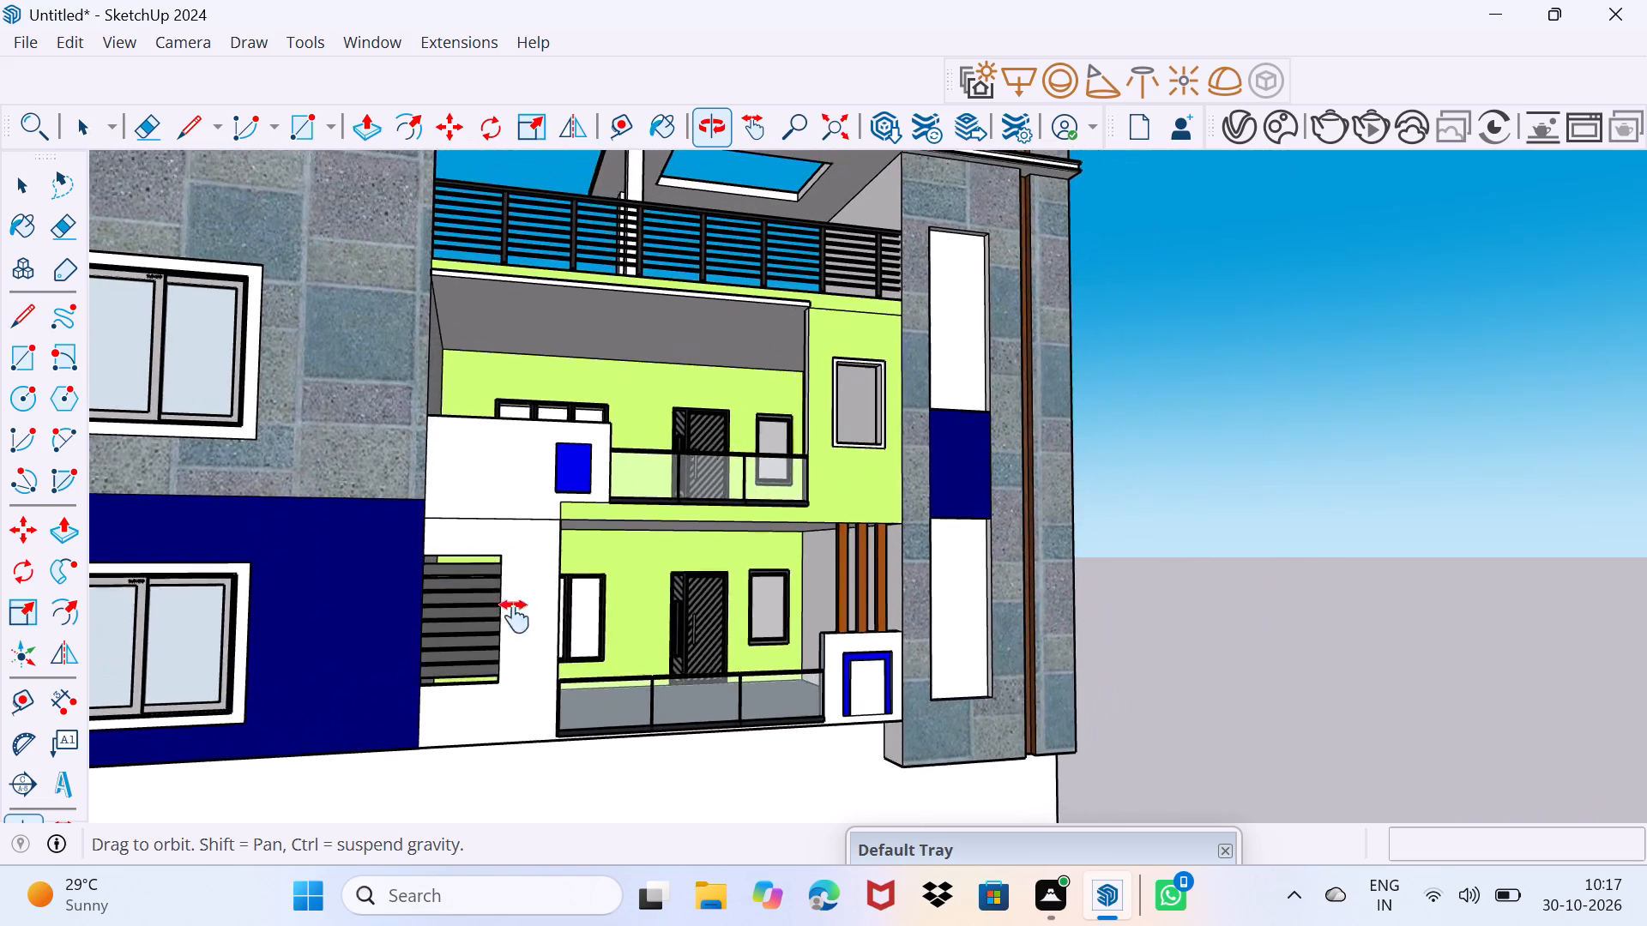
middle_drag(515, 616, 872, 785)
middle_drag(895, 758, 691, 538)
scroll(691, 538, down, 2)
shift+middle_drag(691, 538, 619, 576)
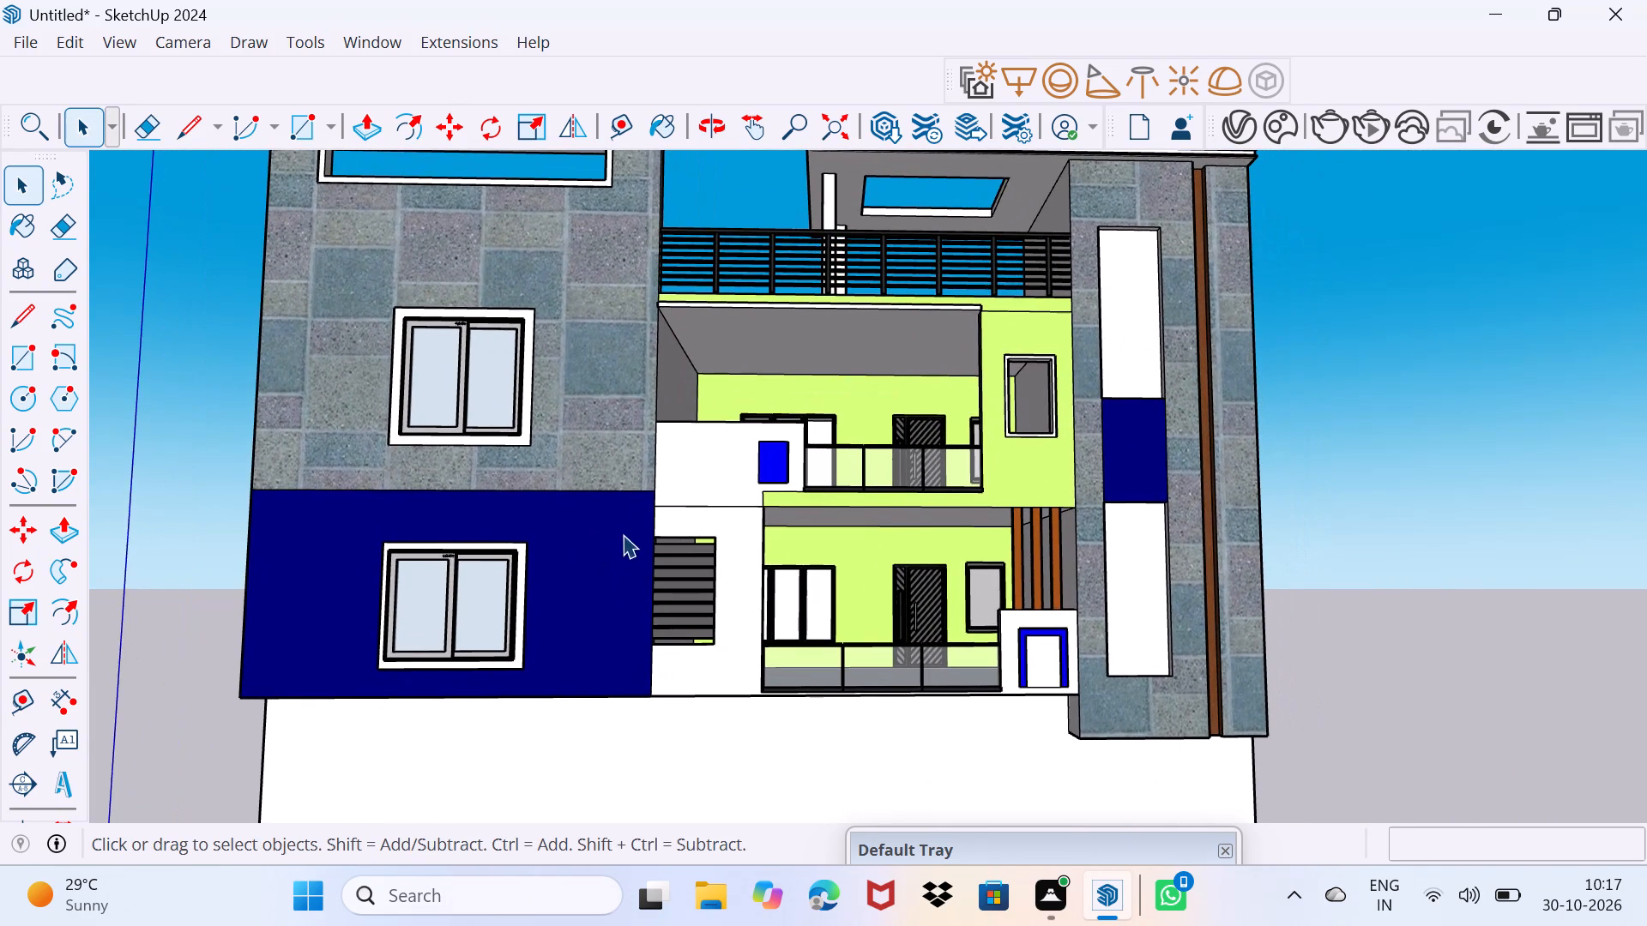
scroll(521, 350, down, 2)
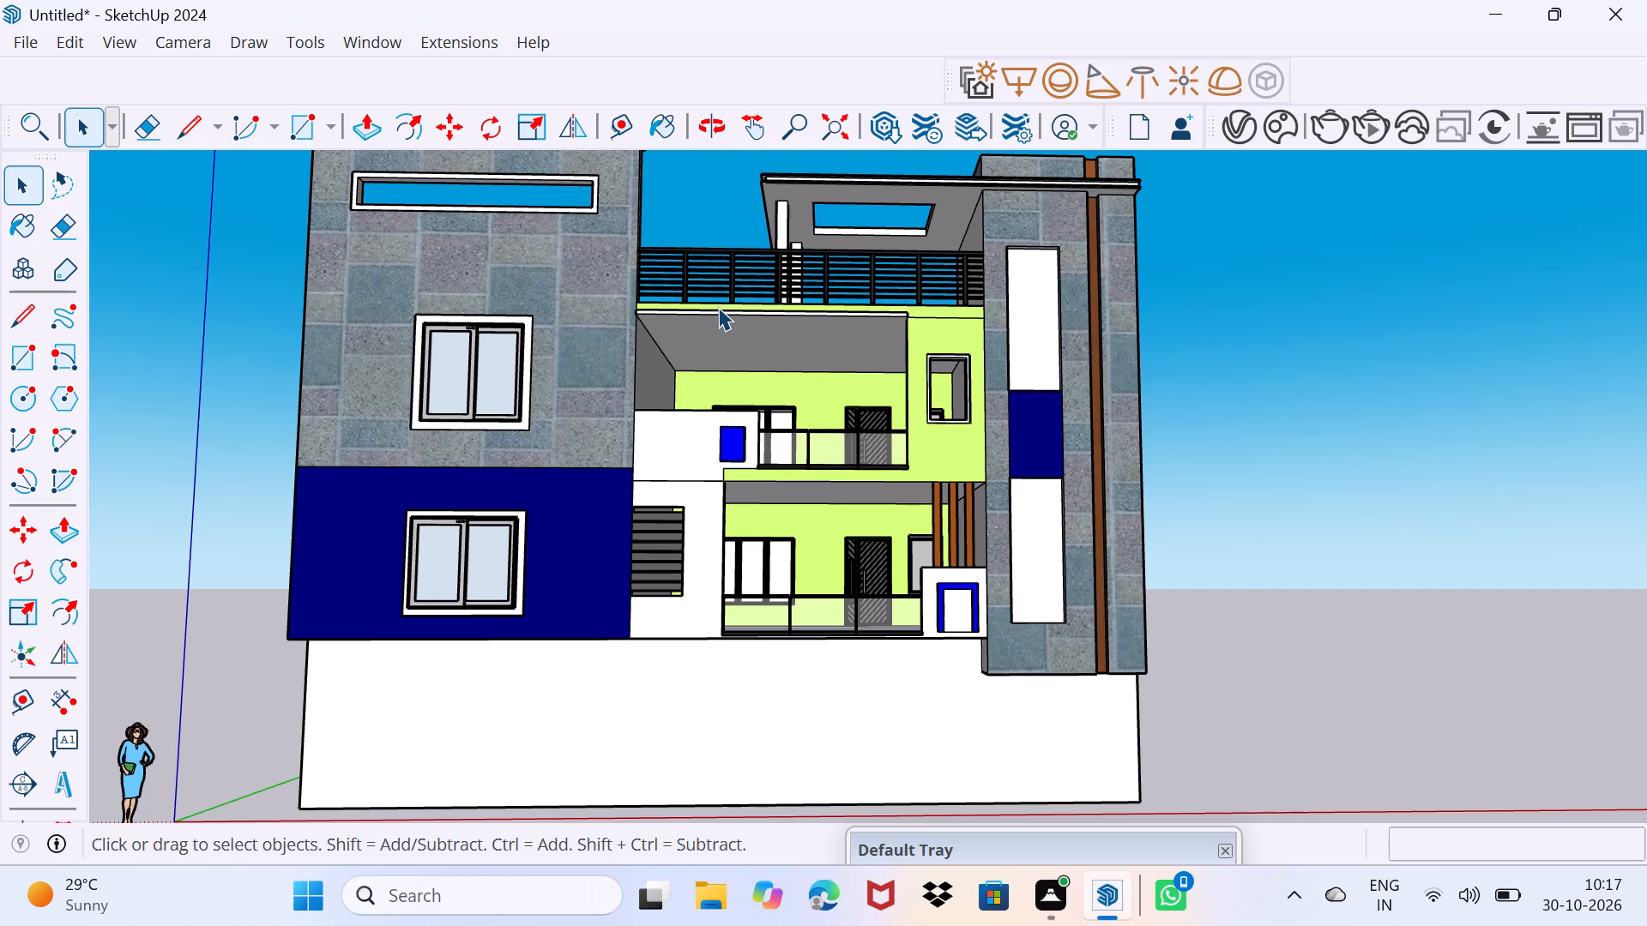
scroll(832, 313, up, 1)
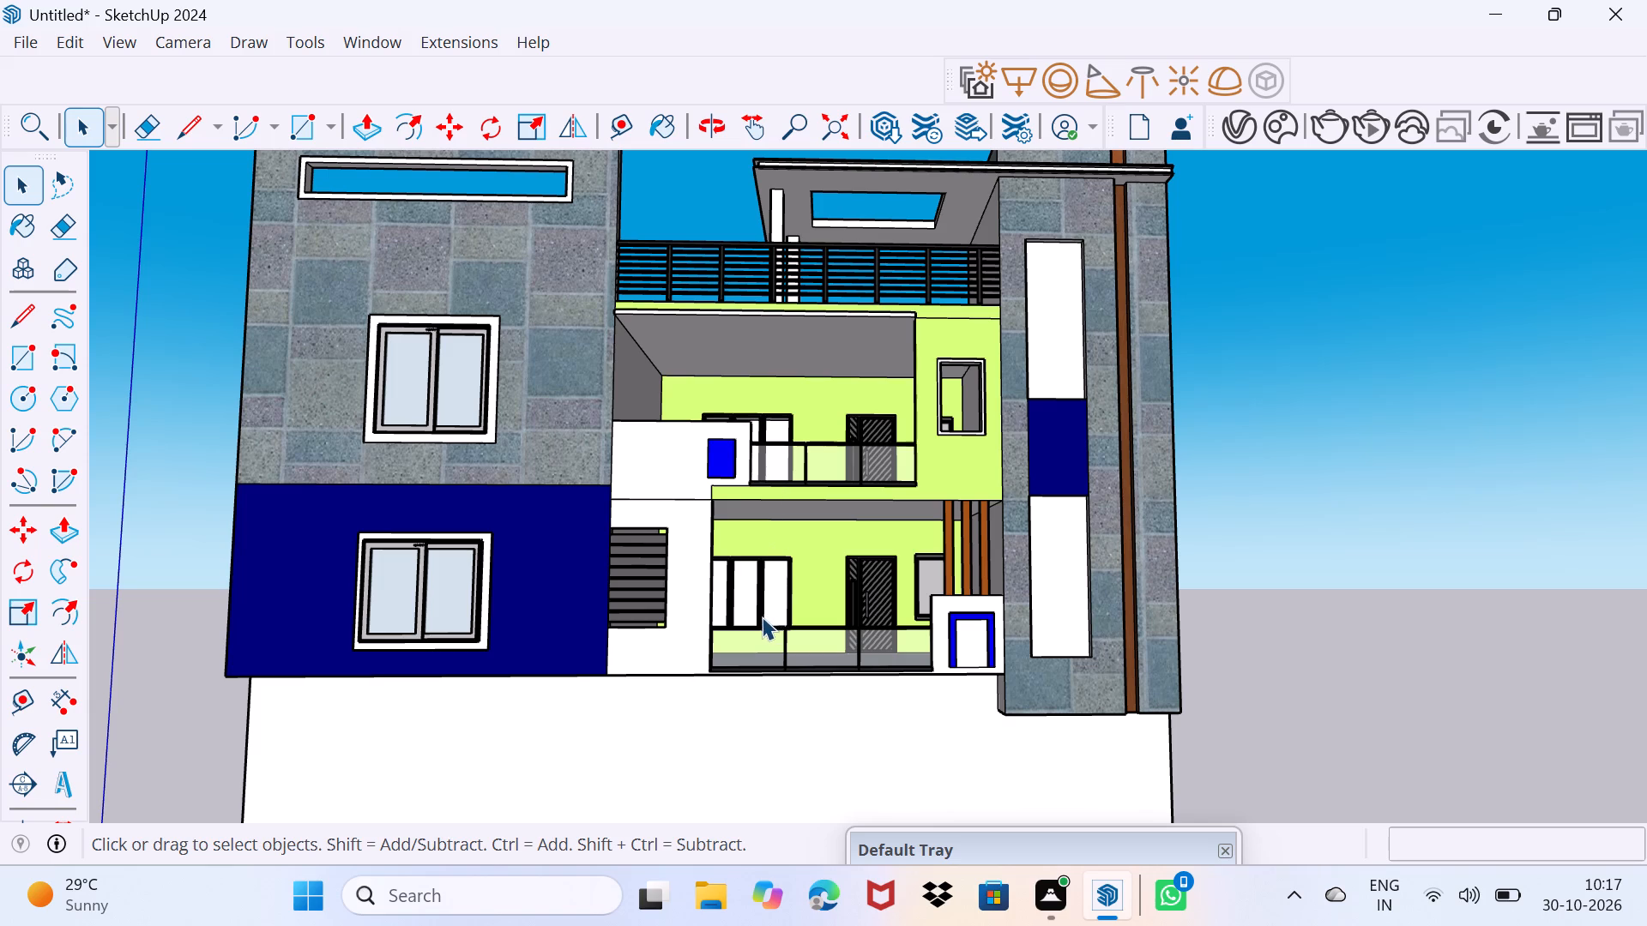
middle_drag(830, 580, 661, 682)
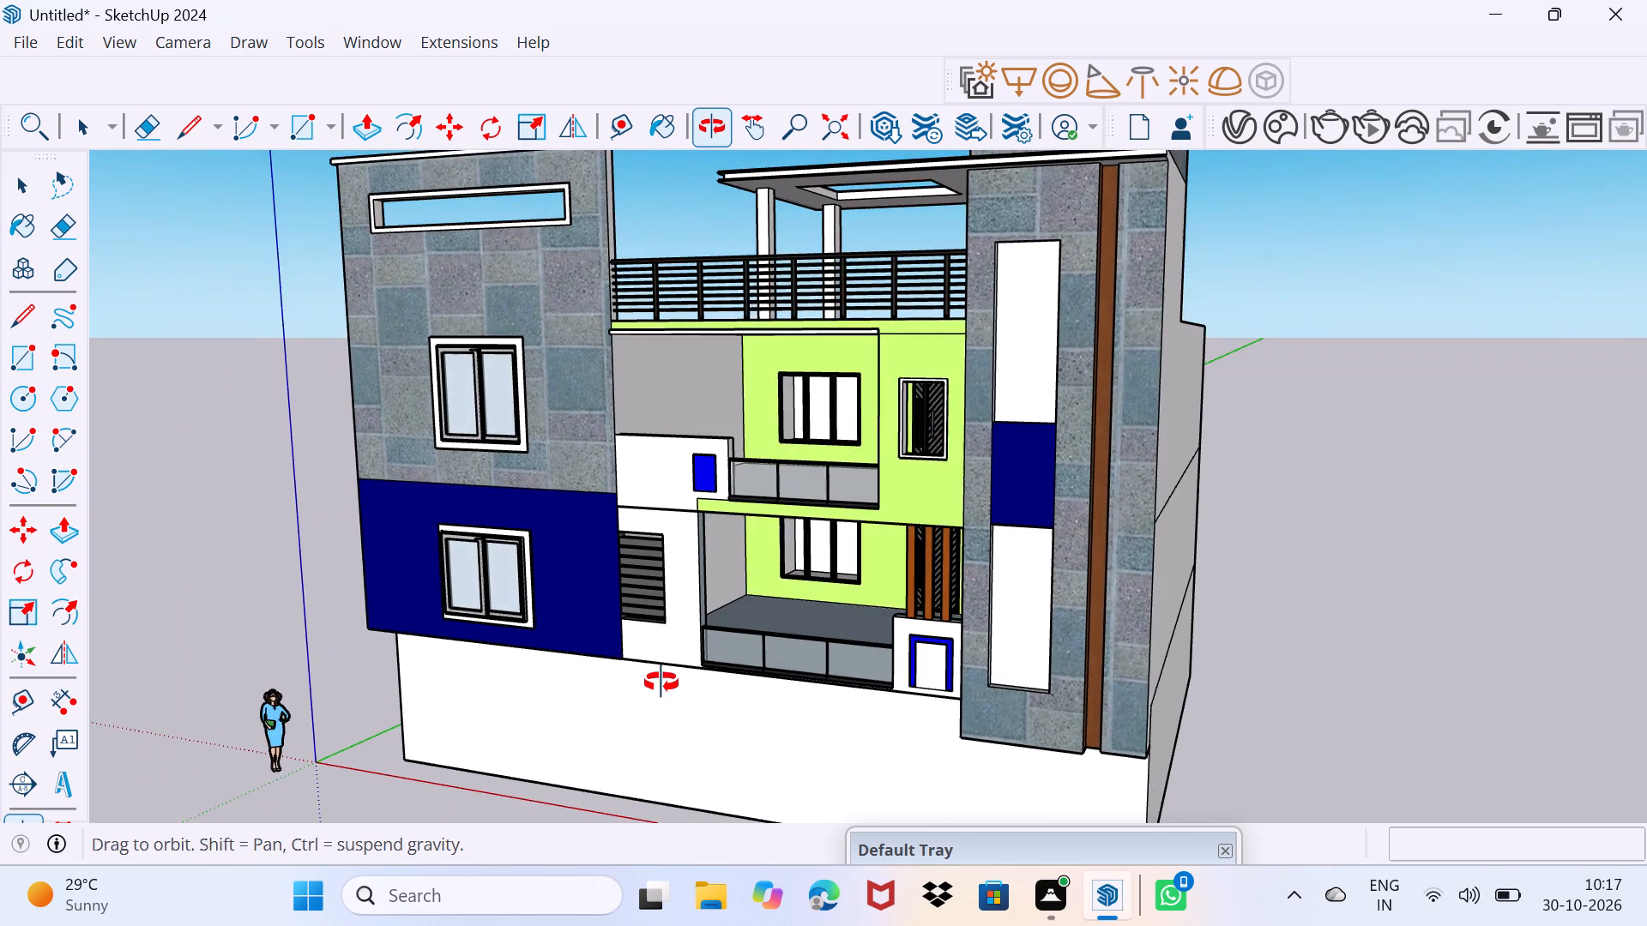
middle_drag(661, 682, 703, 674)
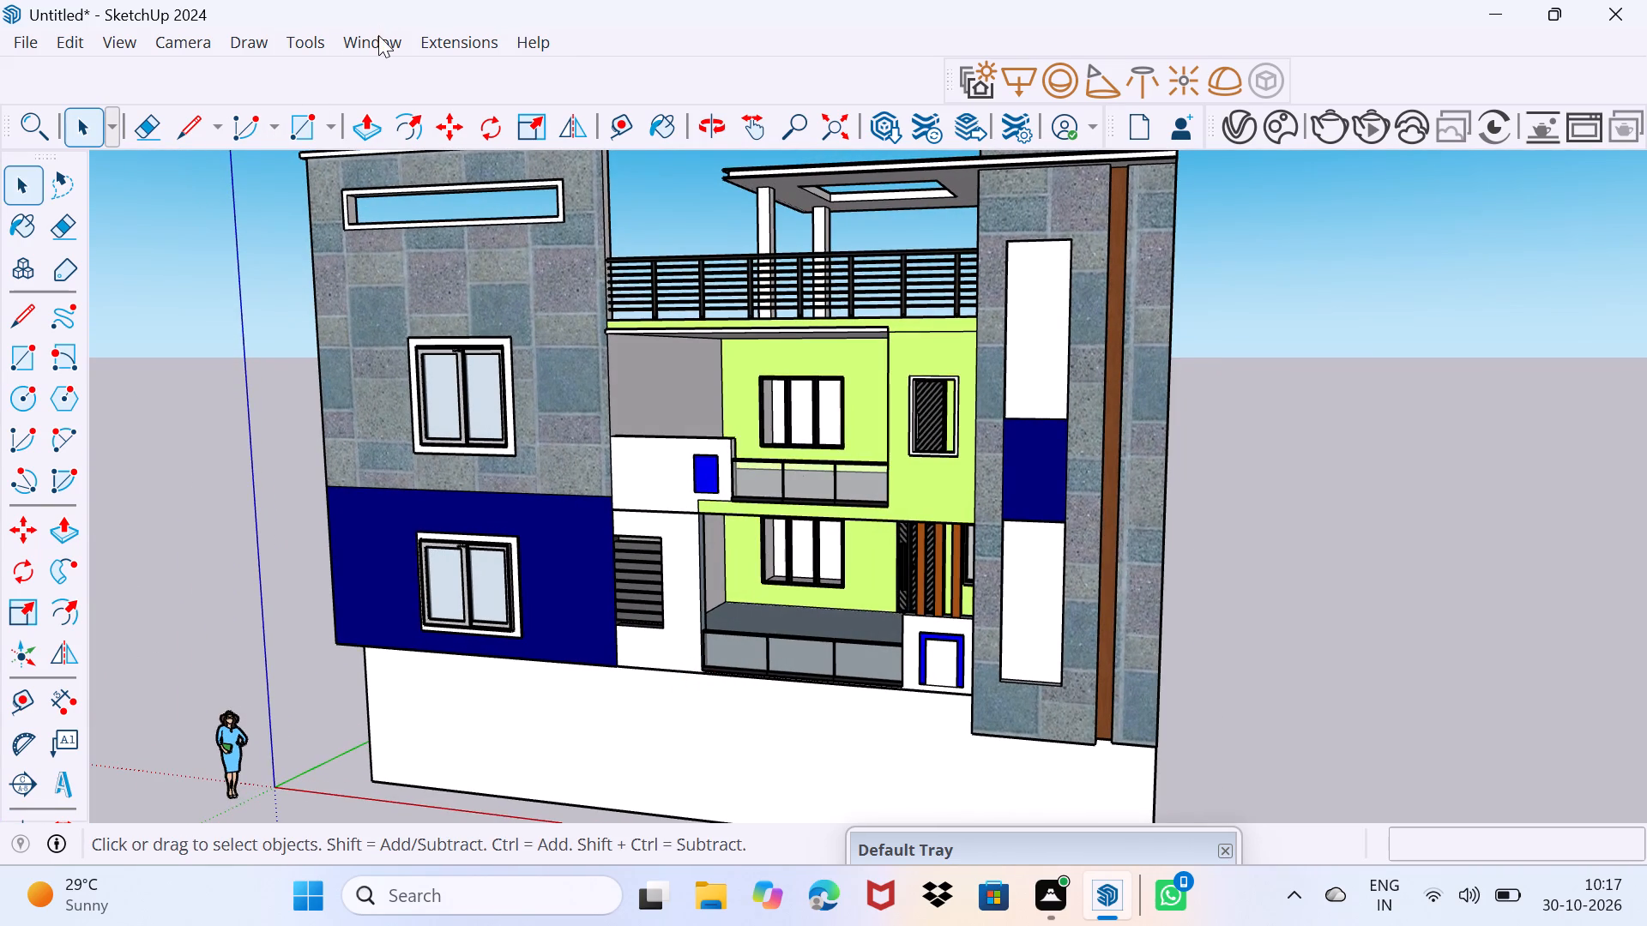
Browse the 3D Warehouse "window" models for a simple window suited to the stone tower's tall openings.
click(378, 35)
click(462, 232)
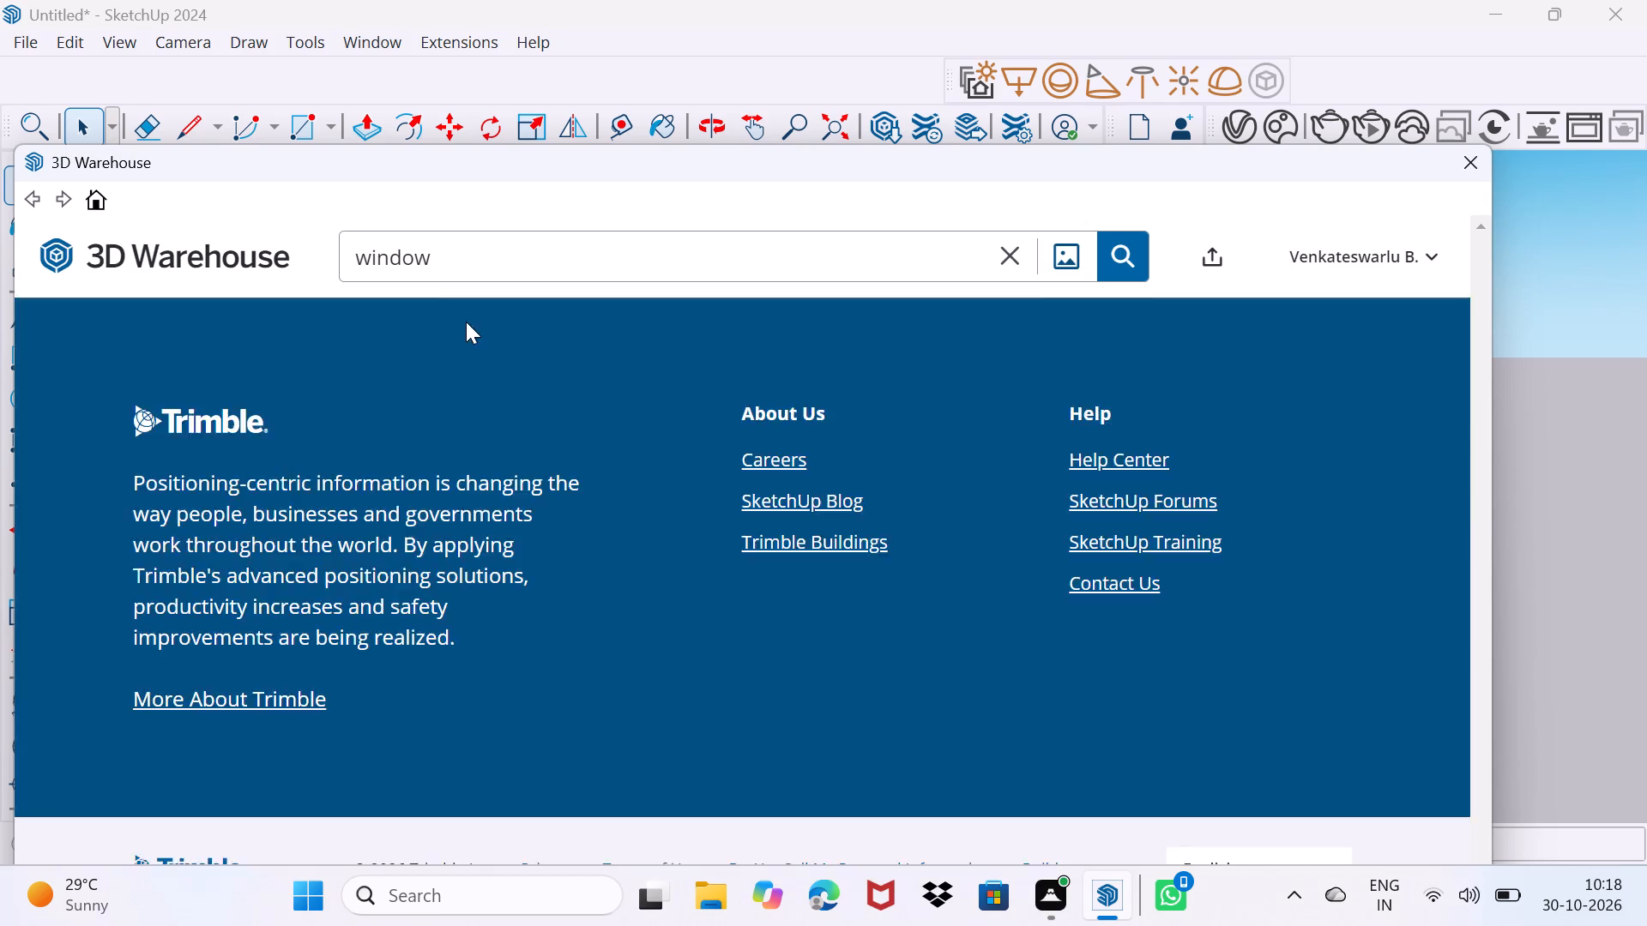
click(636, 238)
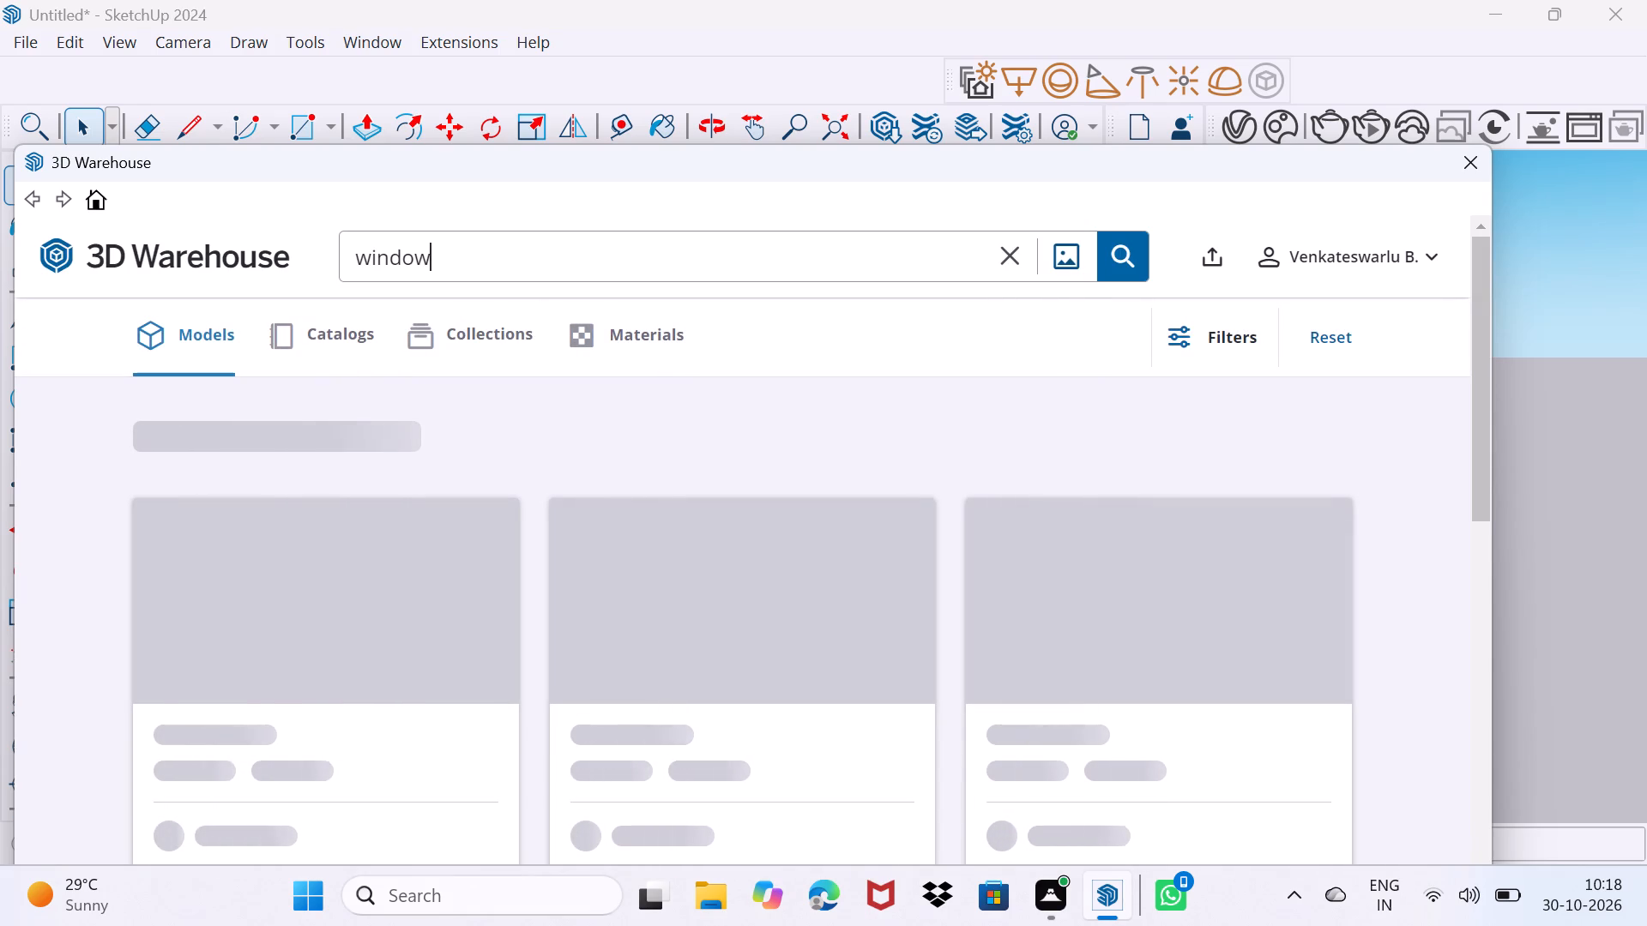
scroll(1009, 535, down, 3)
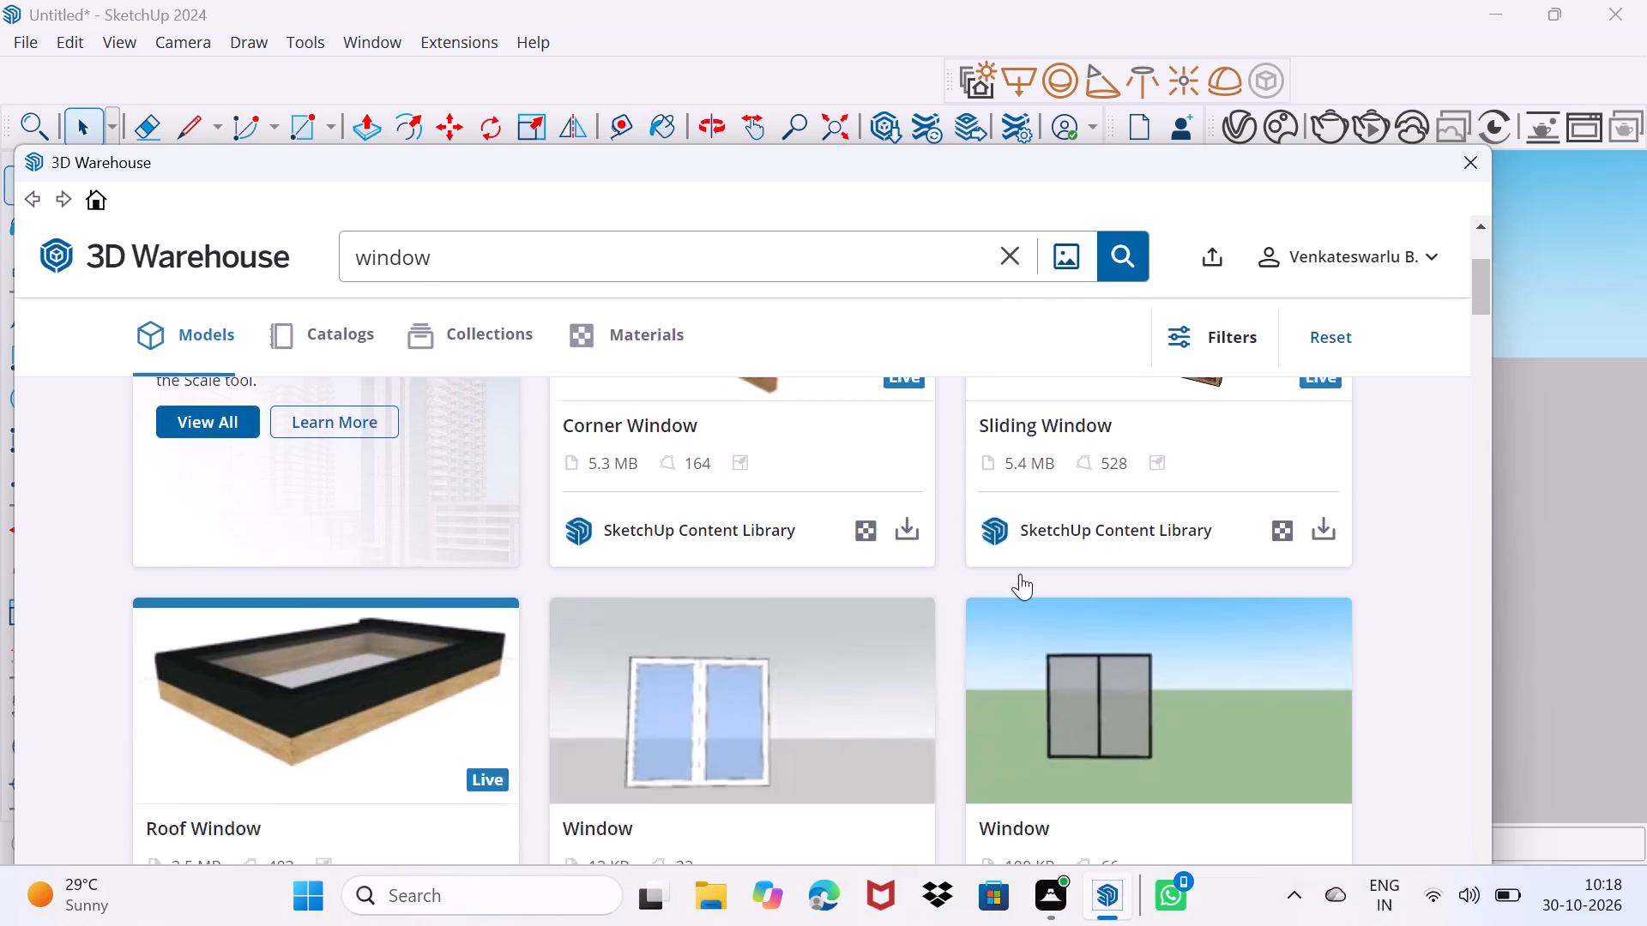
scroll(1021, 583, down, 11)
scroll(998, 586, up, 3)
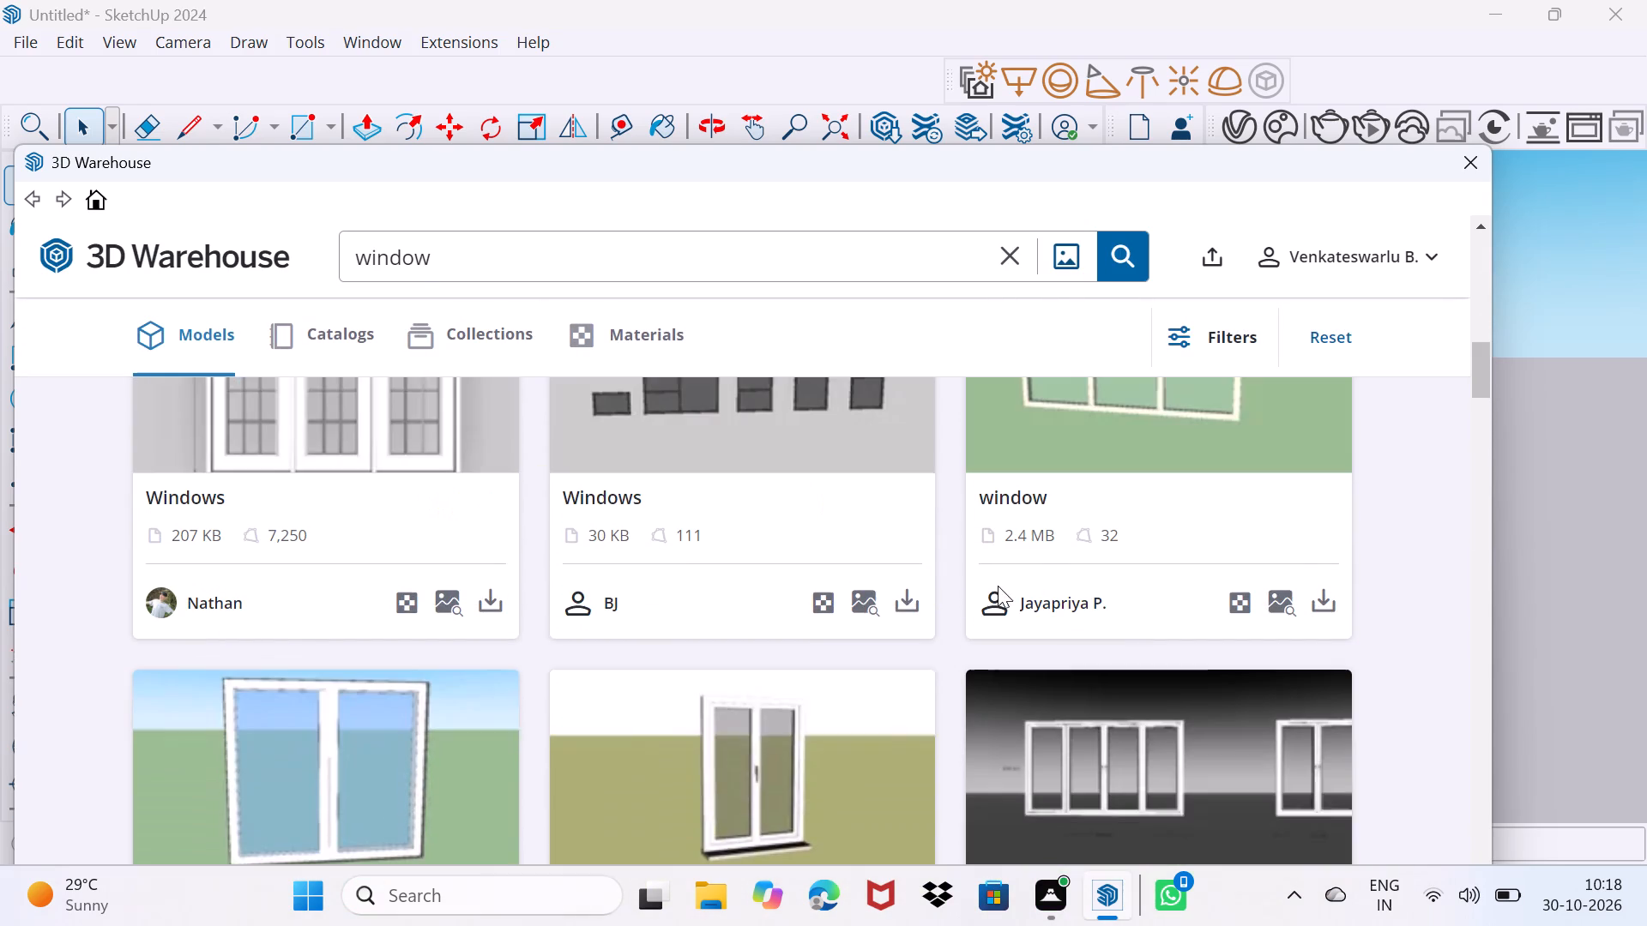
scroll(874, 503, up, 2)
scroll(874, 503, down, 10)
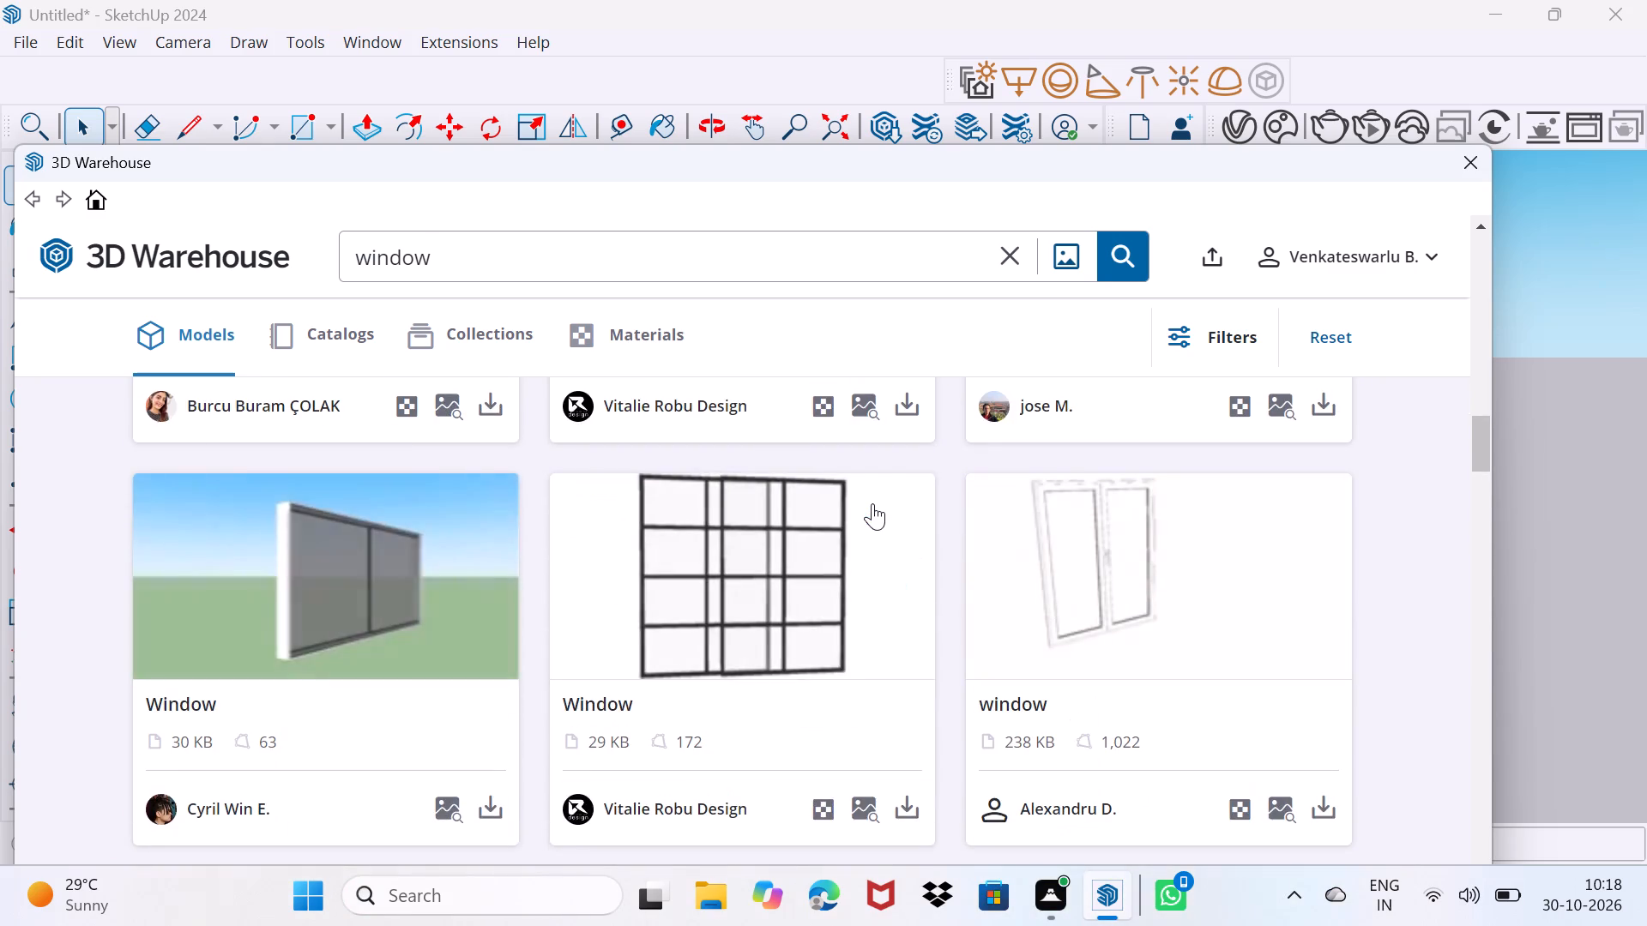
scroll(872, 503, down, 9)
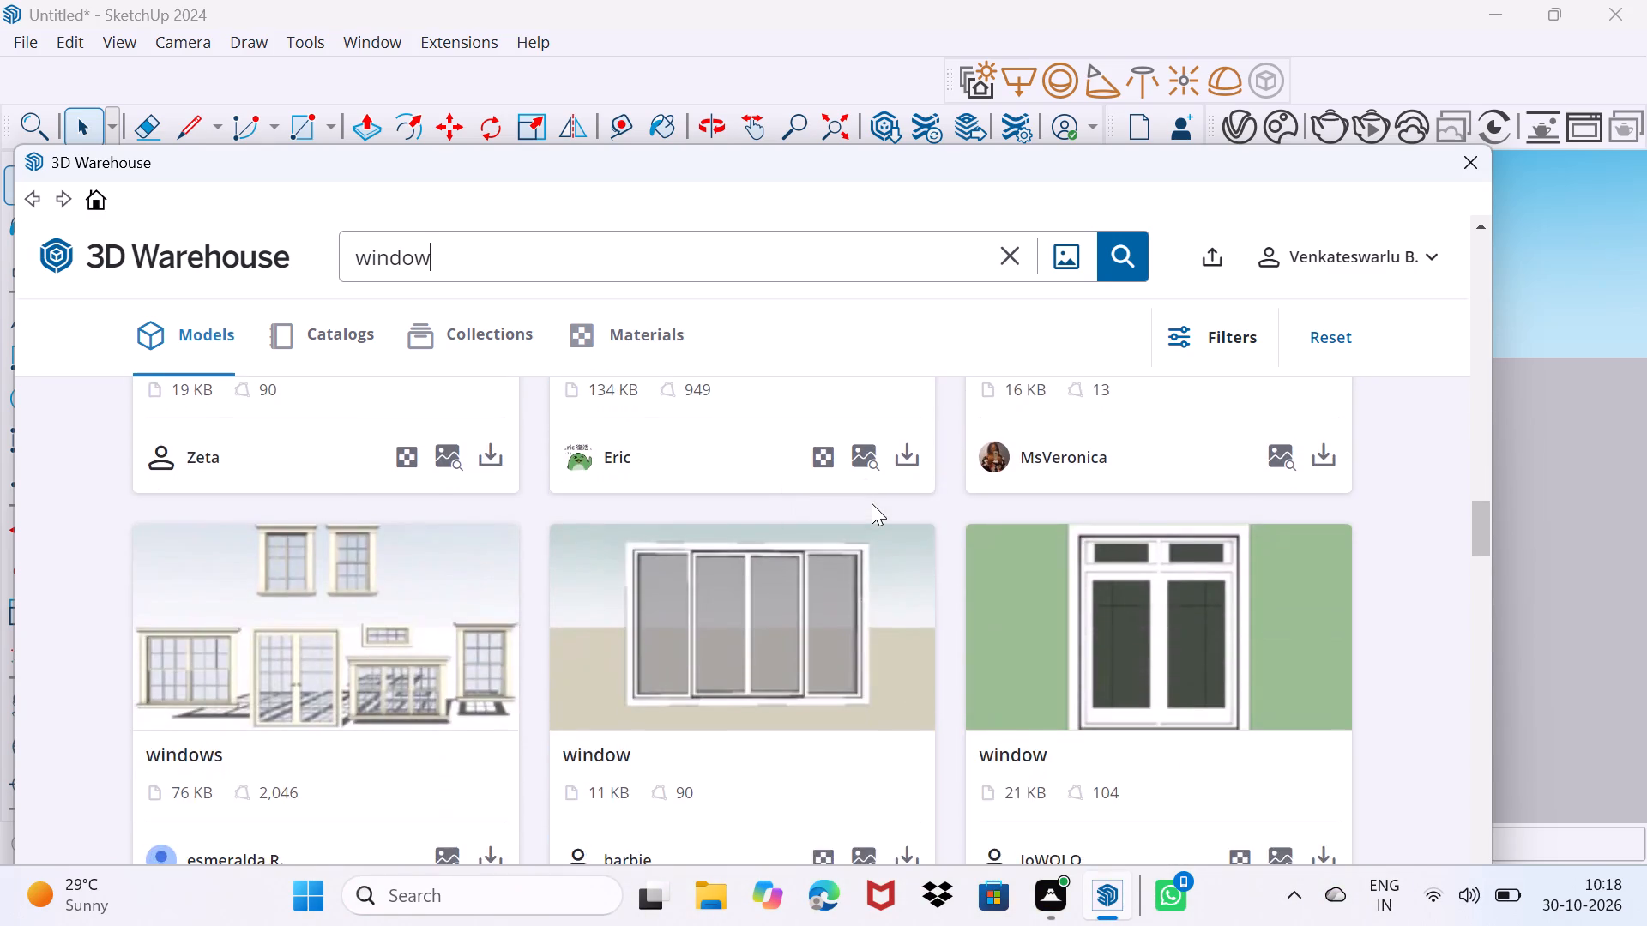
scroll(872, 503, down, 12)
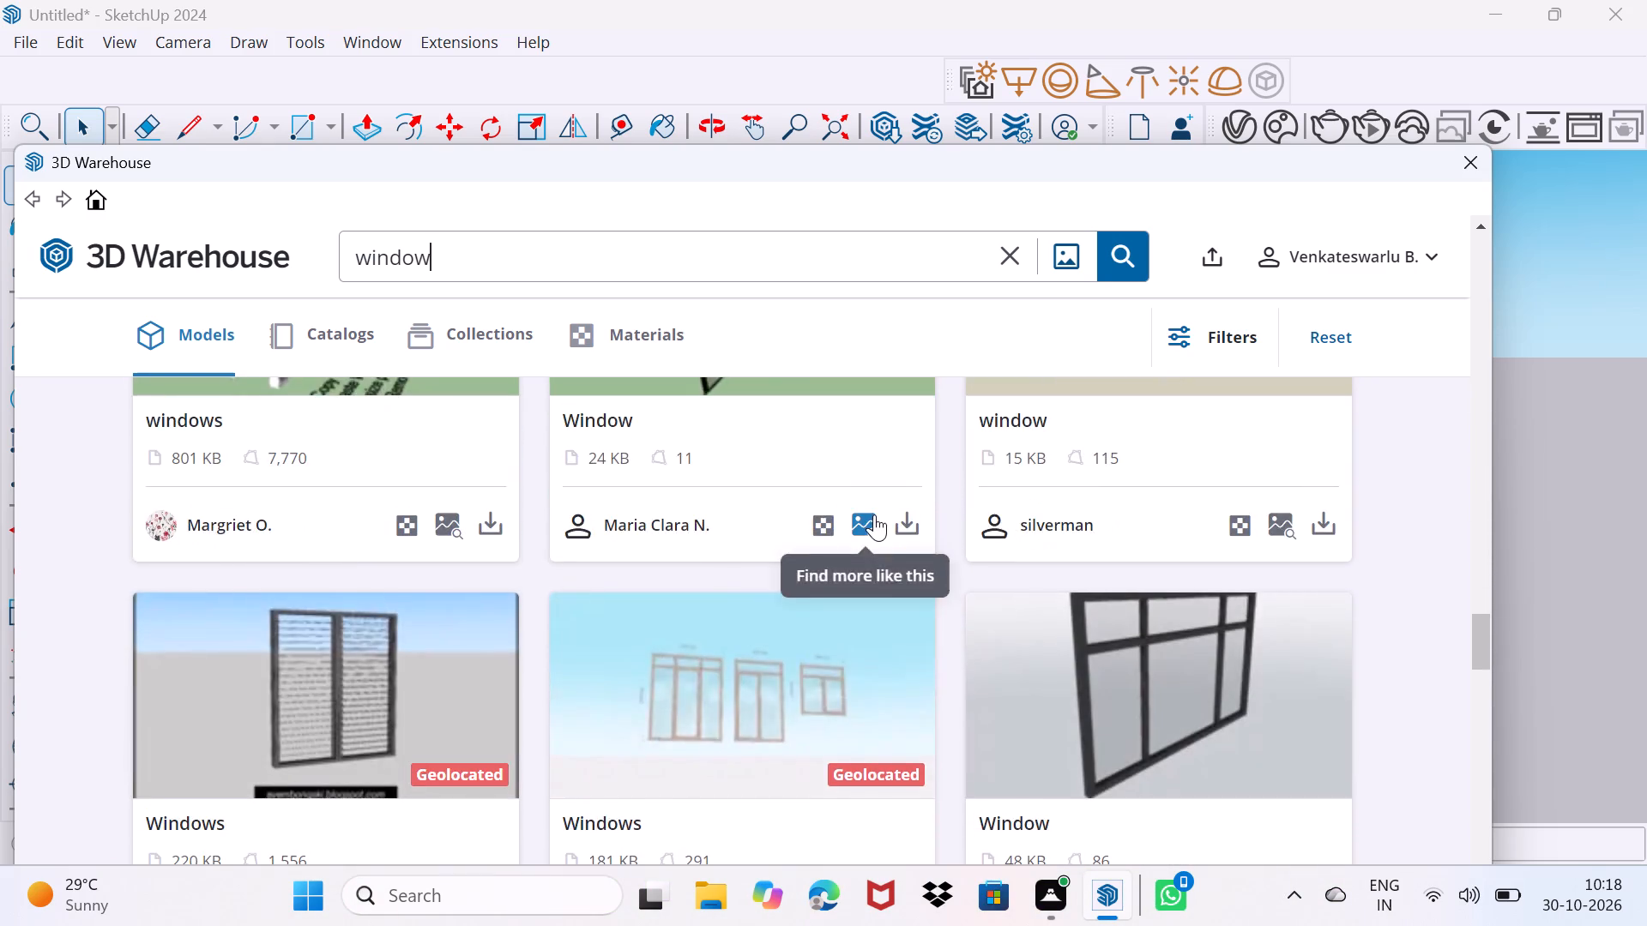
scroll(874, 514, down, 8)
scroll(874, 514, up, 4)
scroll(874, 514, down, 2)
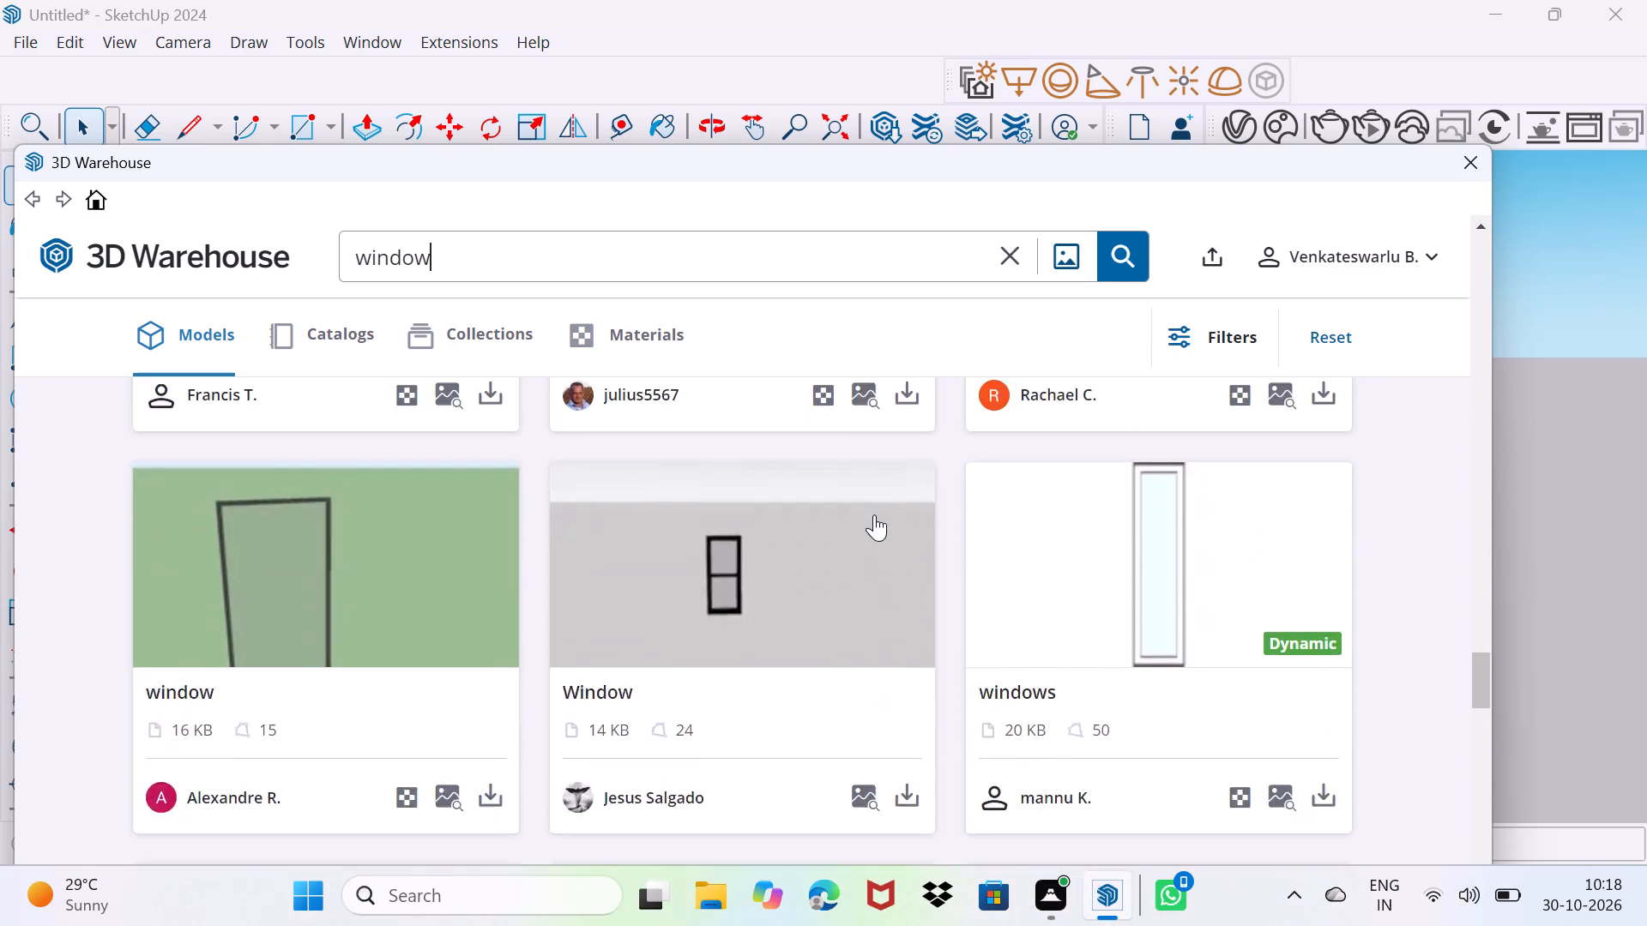
scroll(874, 514, down, 12)
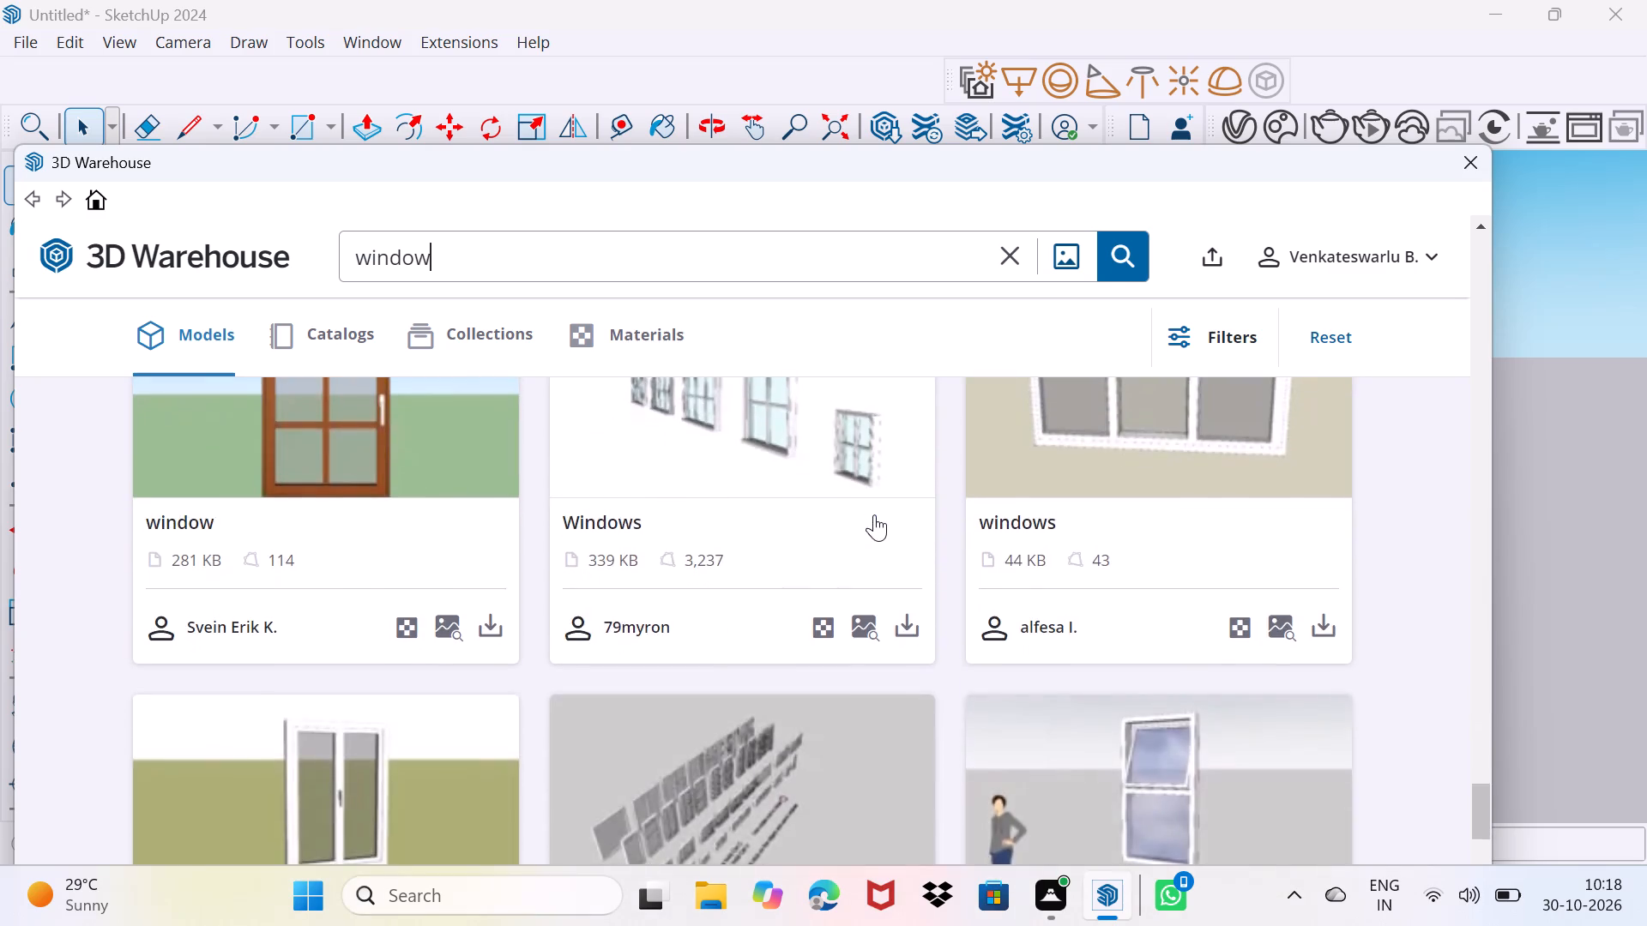
scroll(874, 514, up, 11)
scroll(343, 560, up, 3)
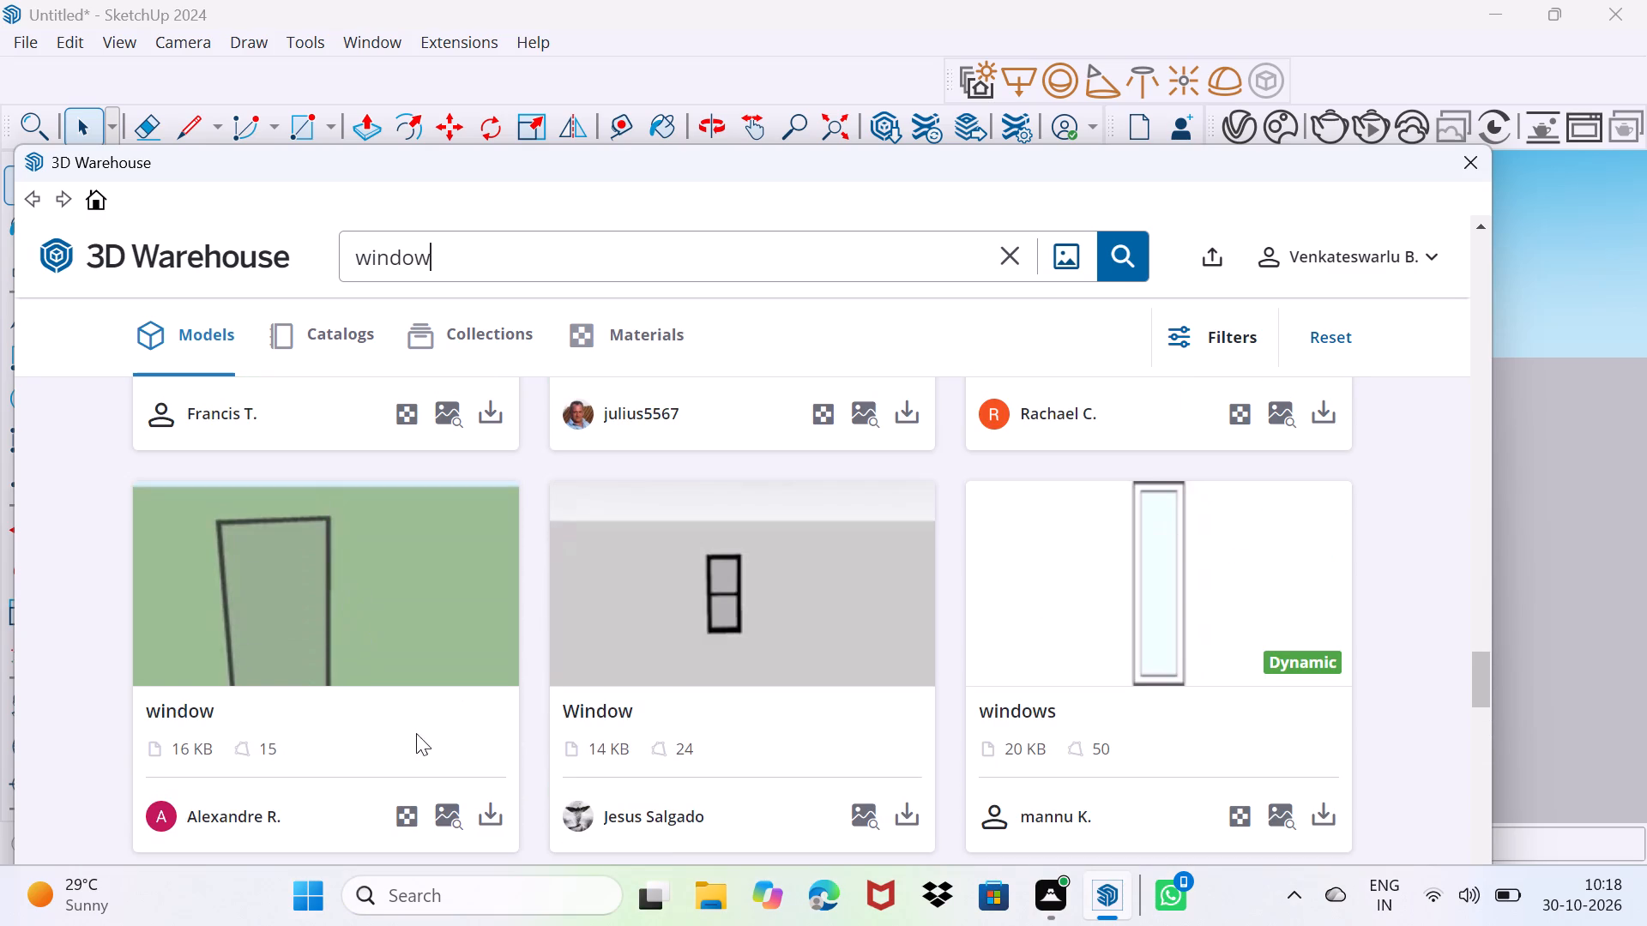
Load the 16 KB single-pane dark-framed window model and place it at the lower corner of the stone tower's lower white opening.
click(494, 815)
click(654, 599)
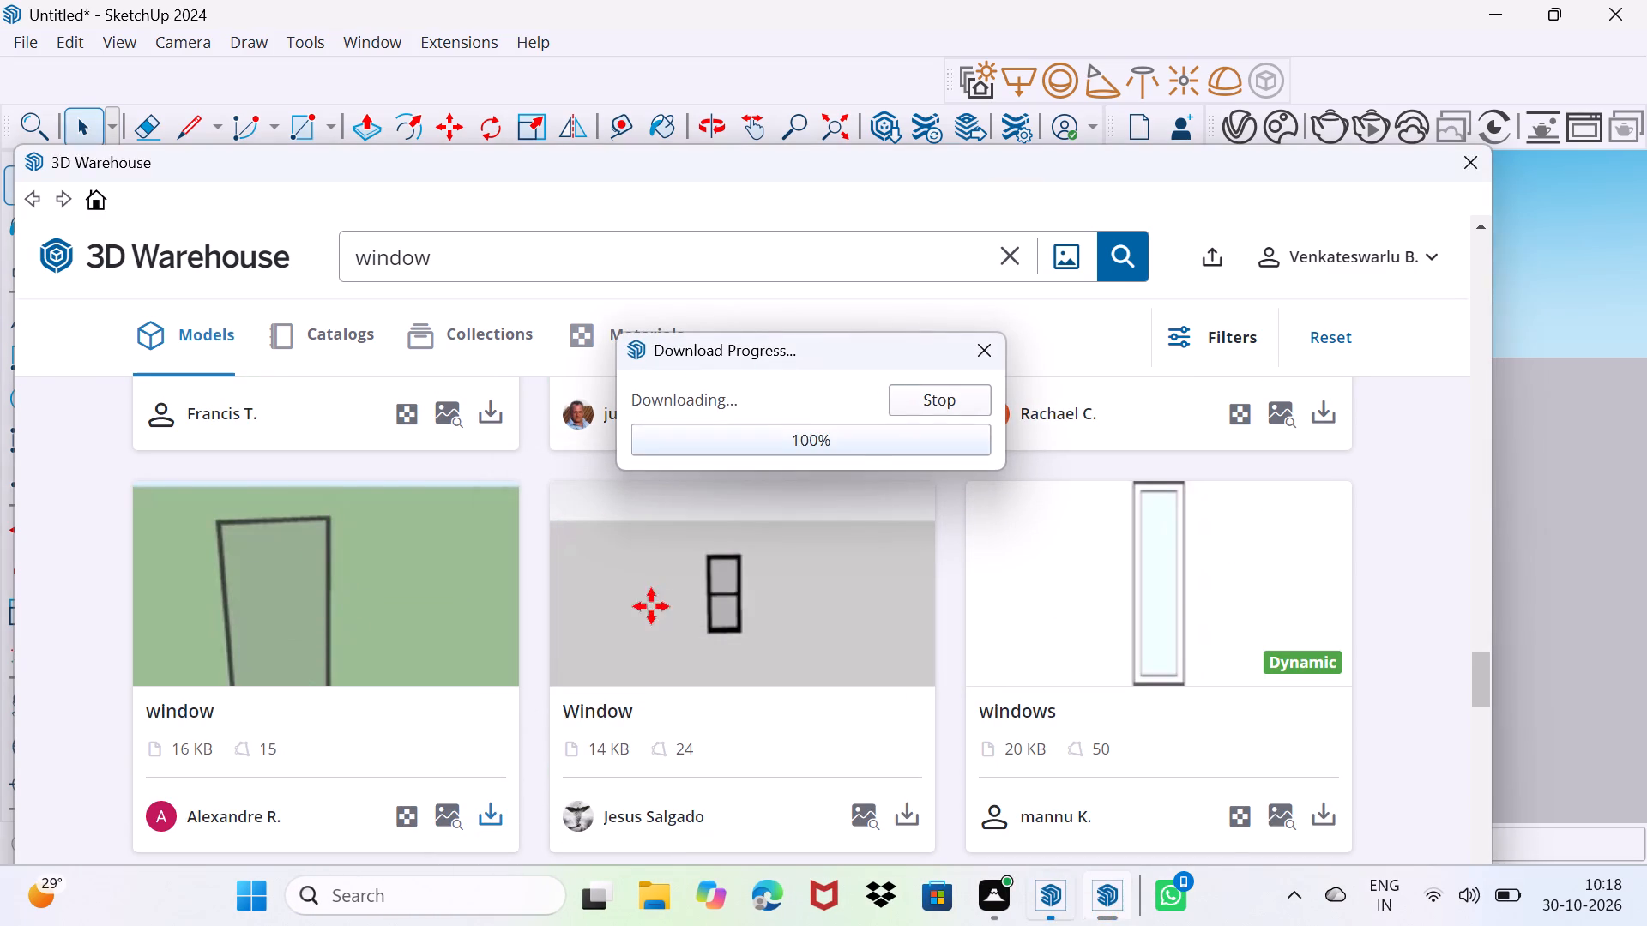
scroll(1033, 660, up, 7)
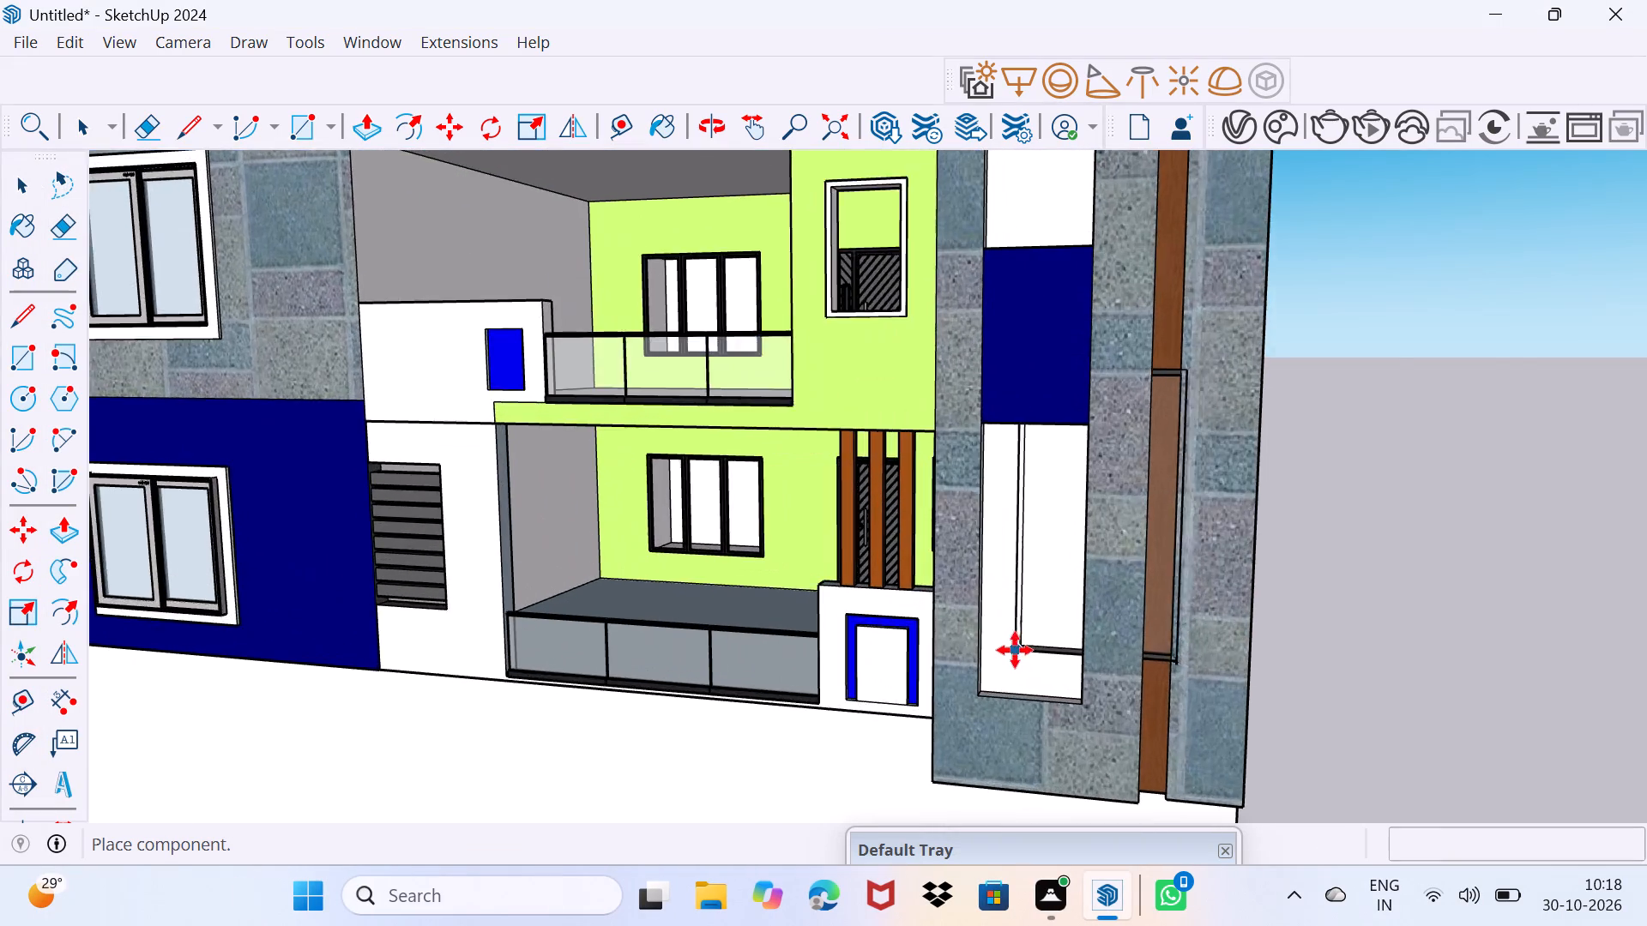
scroll(1015, 650, up, 2)
click(962, 713)
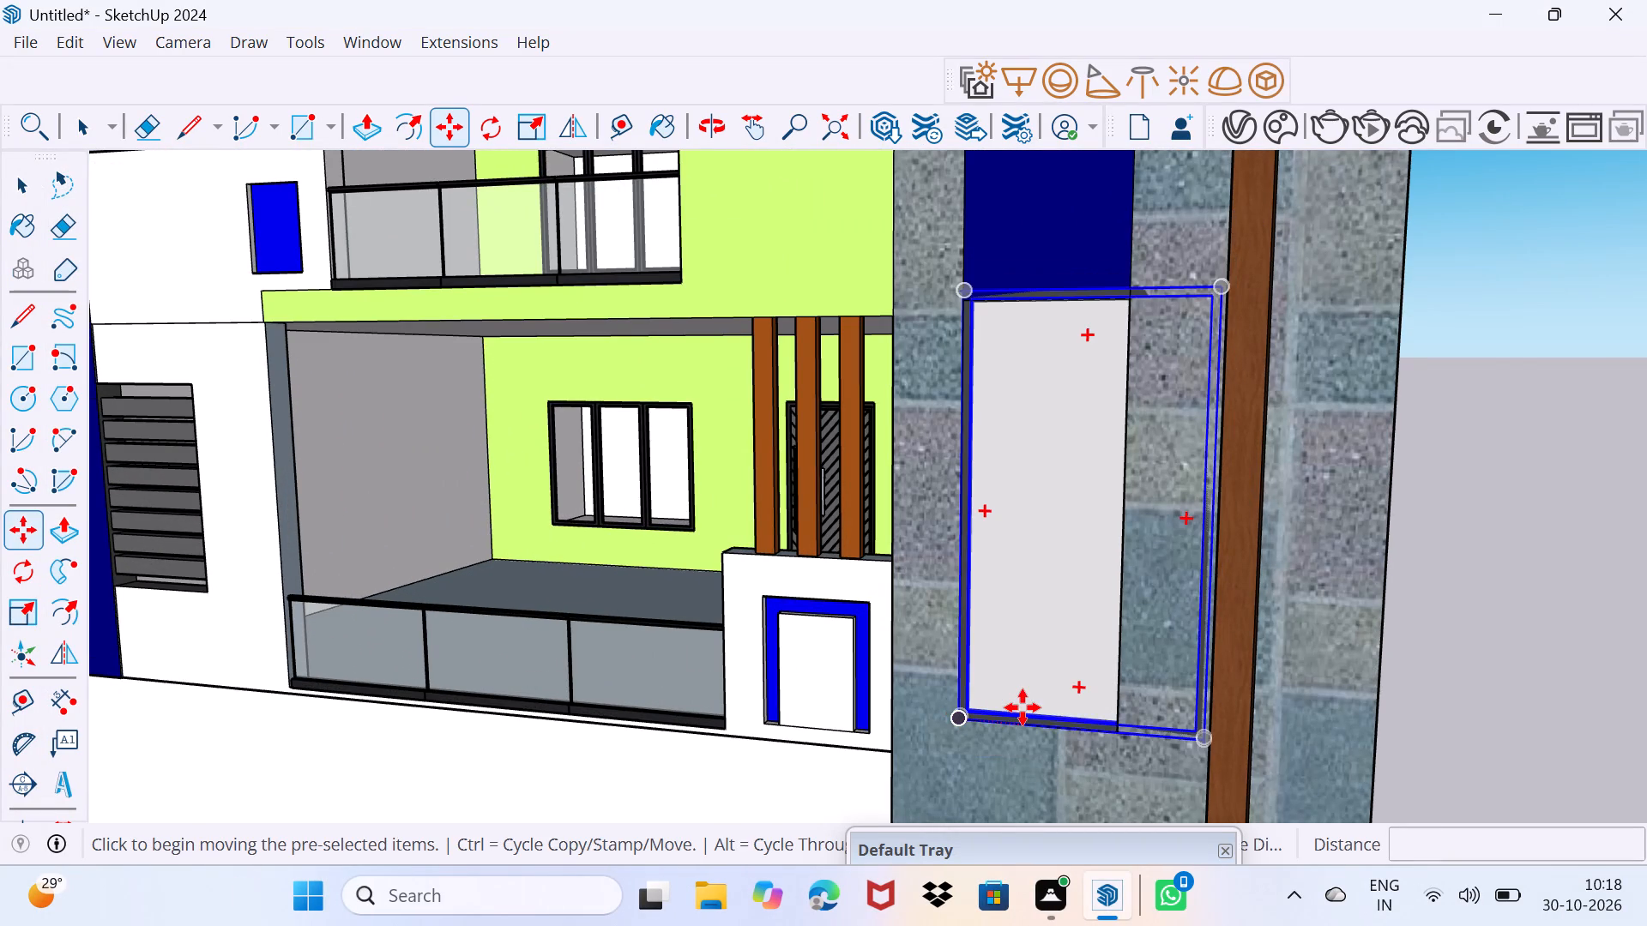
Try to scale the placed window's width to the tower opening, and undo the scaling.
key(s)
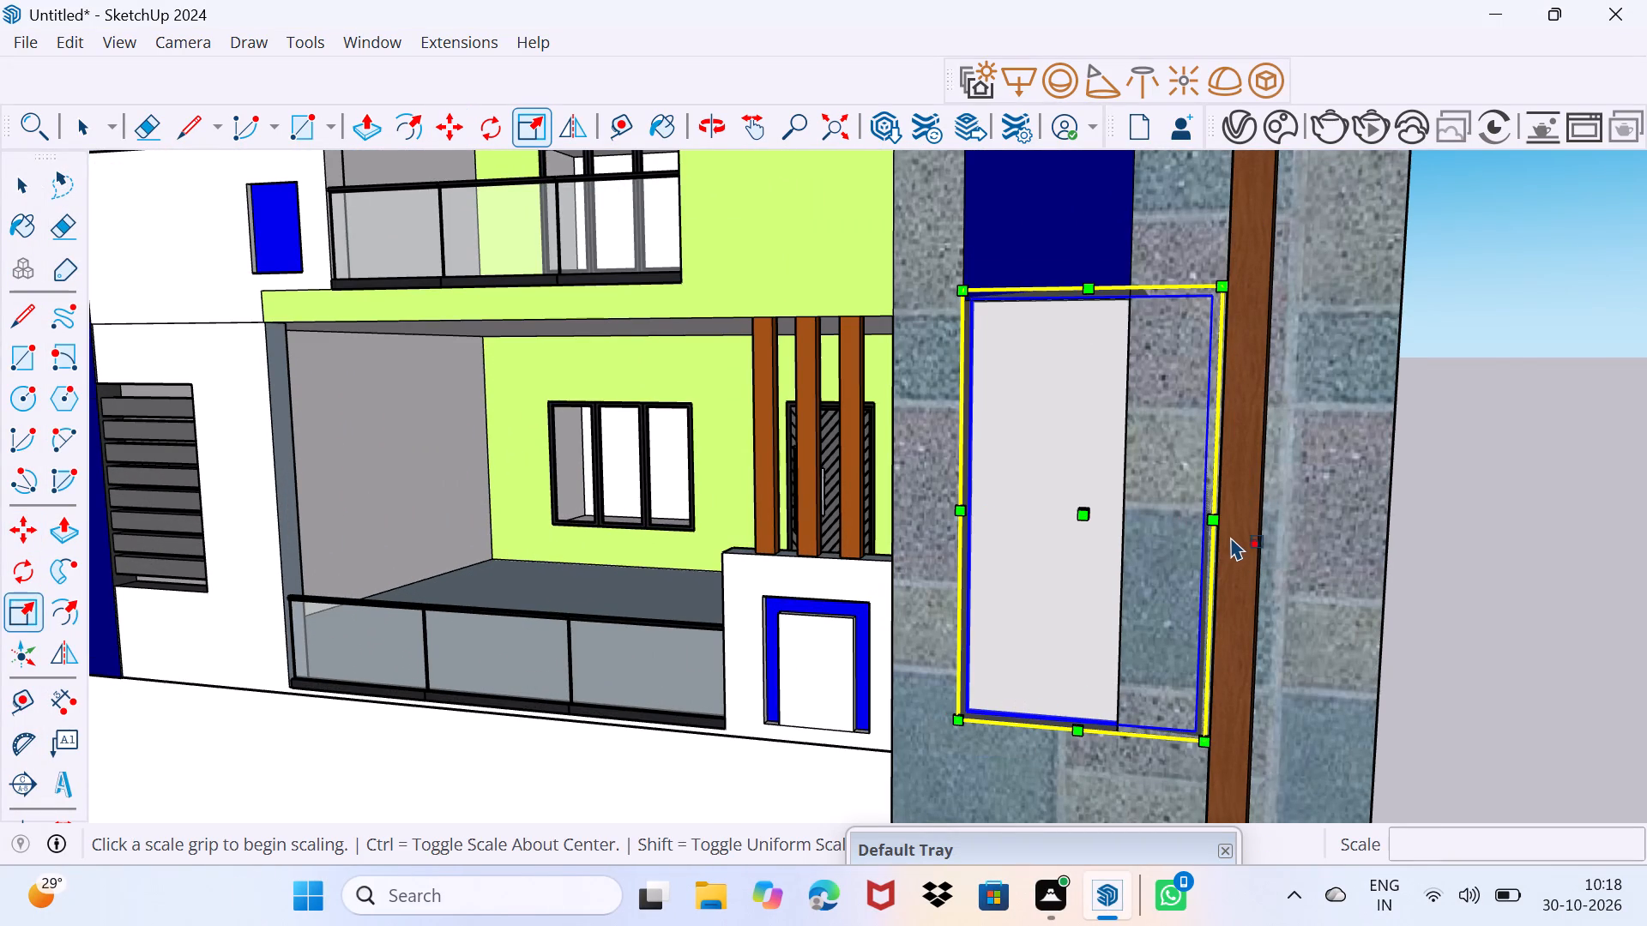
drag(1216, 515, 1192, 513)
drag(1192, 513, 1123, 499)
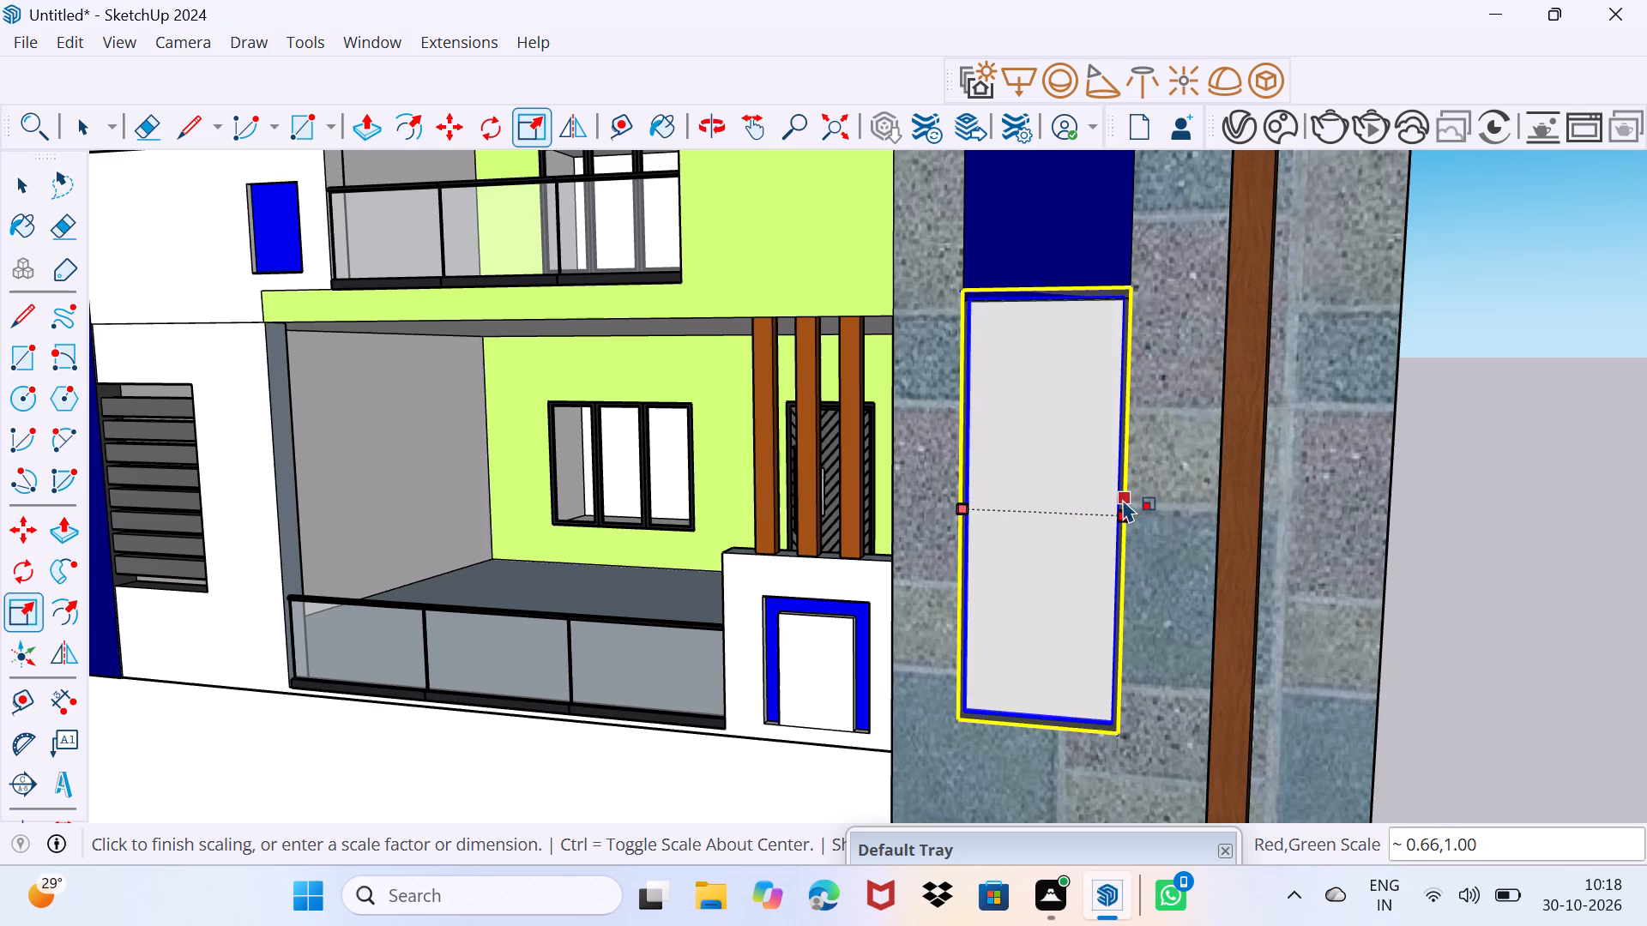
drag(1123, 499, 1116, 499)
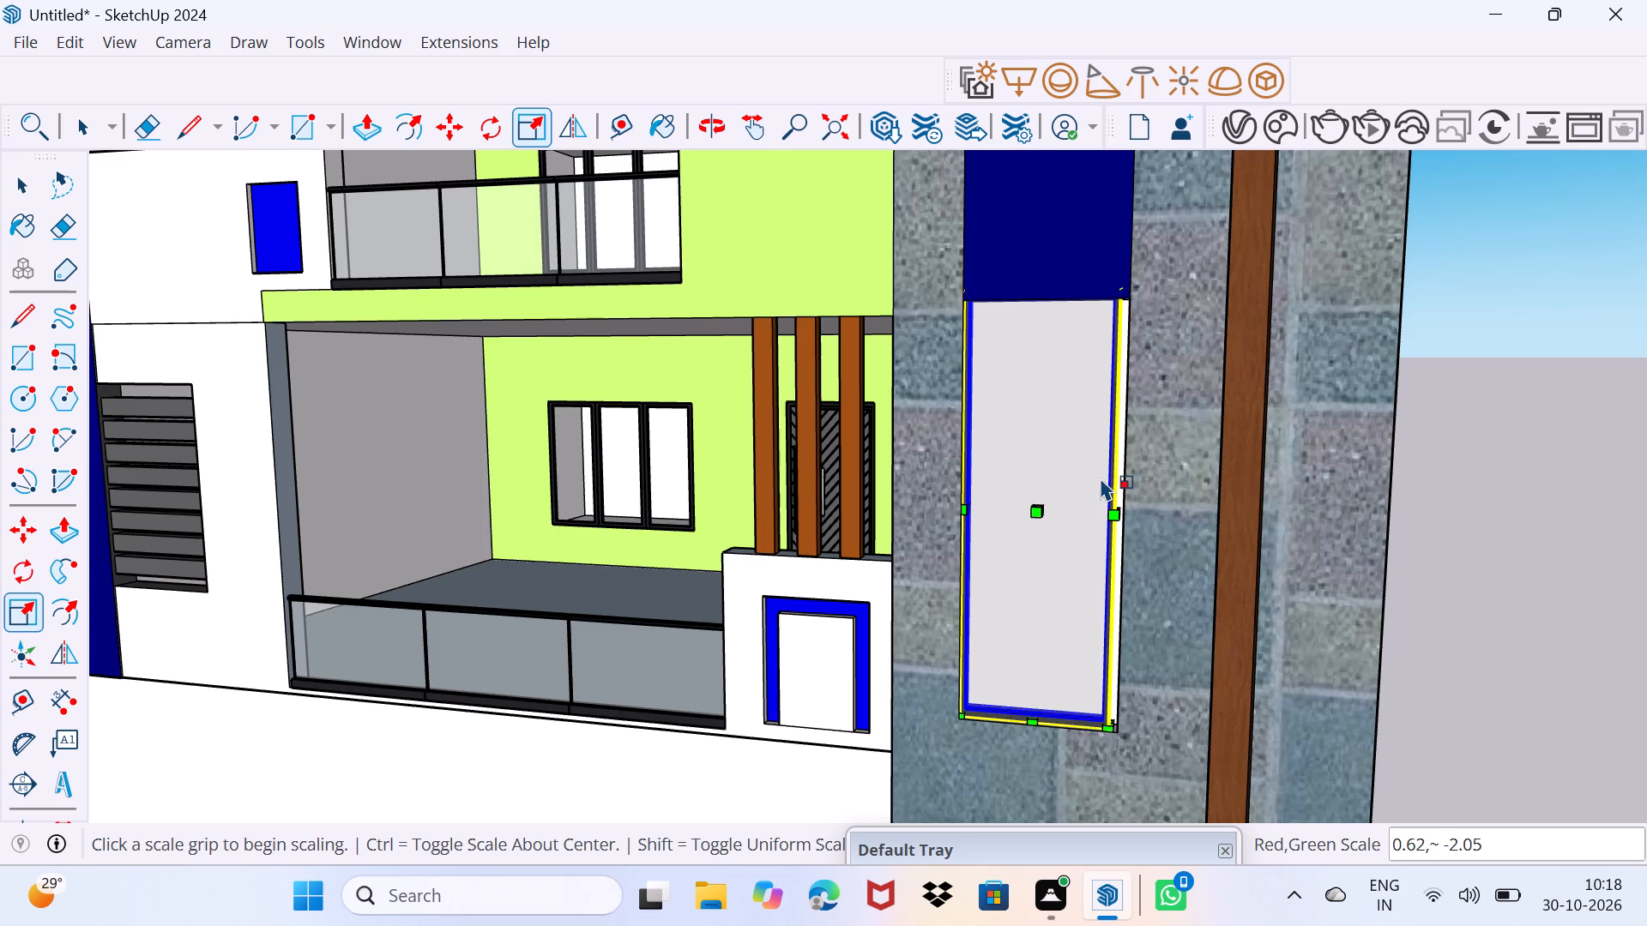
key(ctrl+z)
Scale the placed window's width by about 0.66 to match the tower's lower opening.
drag(1214, 515, 1133, 507)
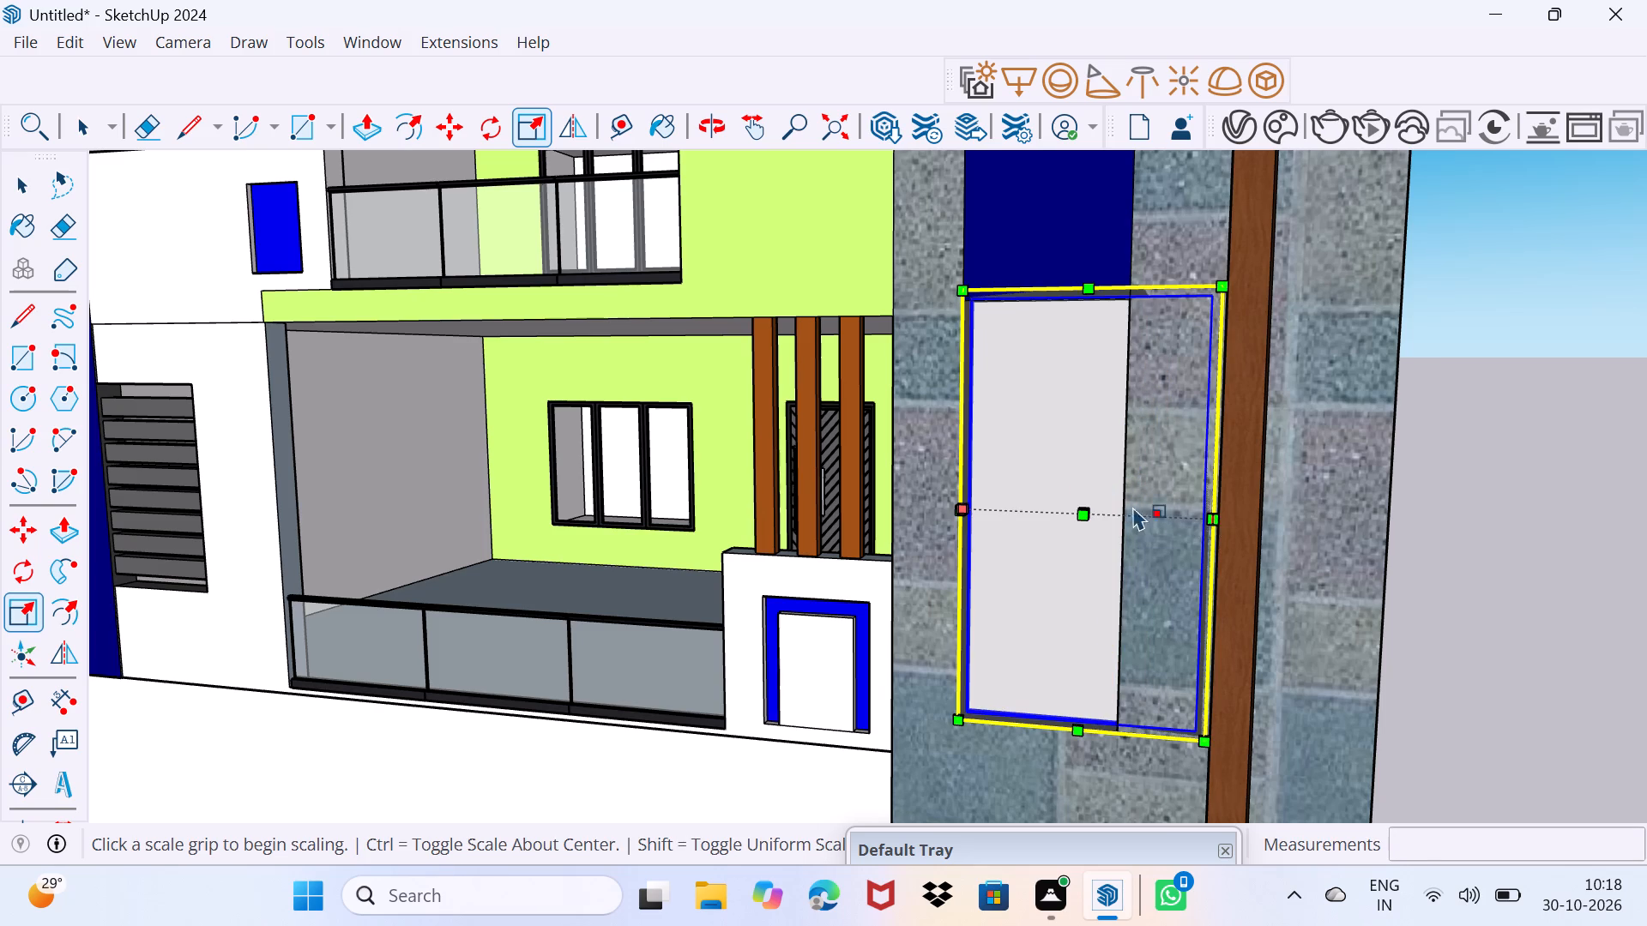
drag(1133, 507, 1121, 509)
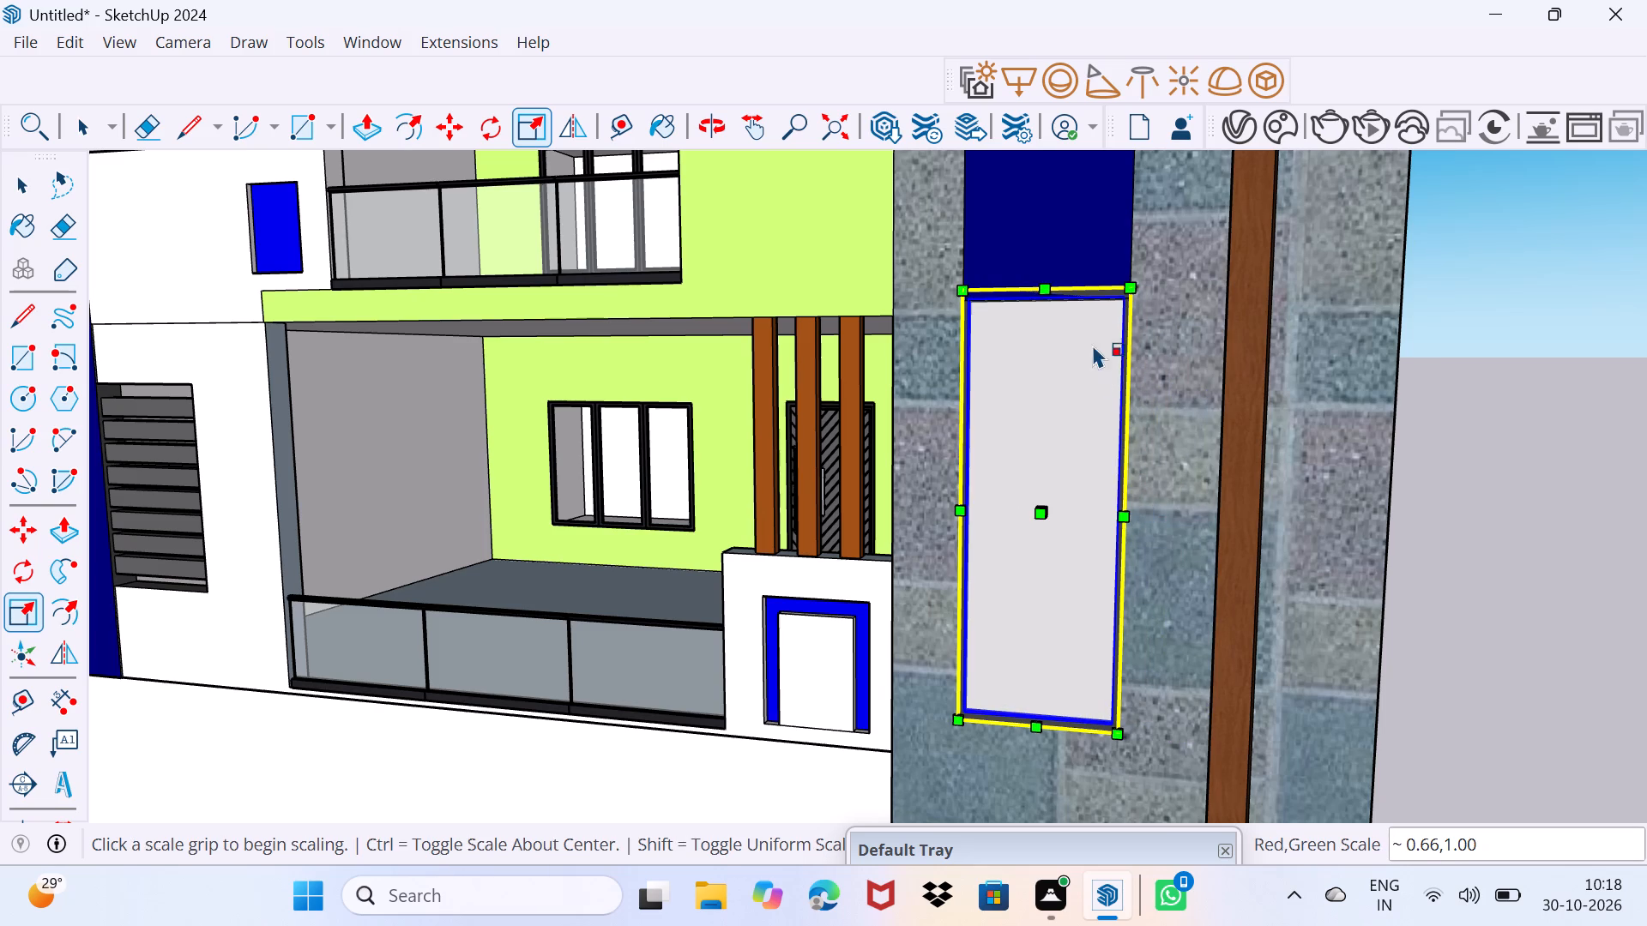
Scale the tower window's depth by 5.15 to thicken its frame, and deselect it.
drag(1044, 288, 1041, 308)
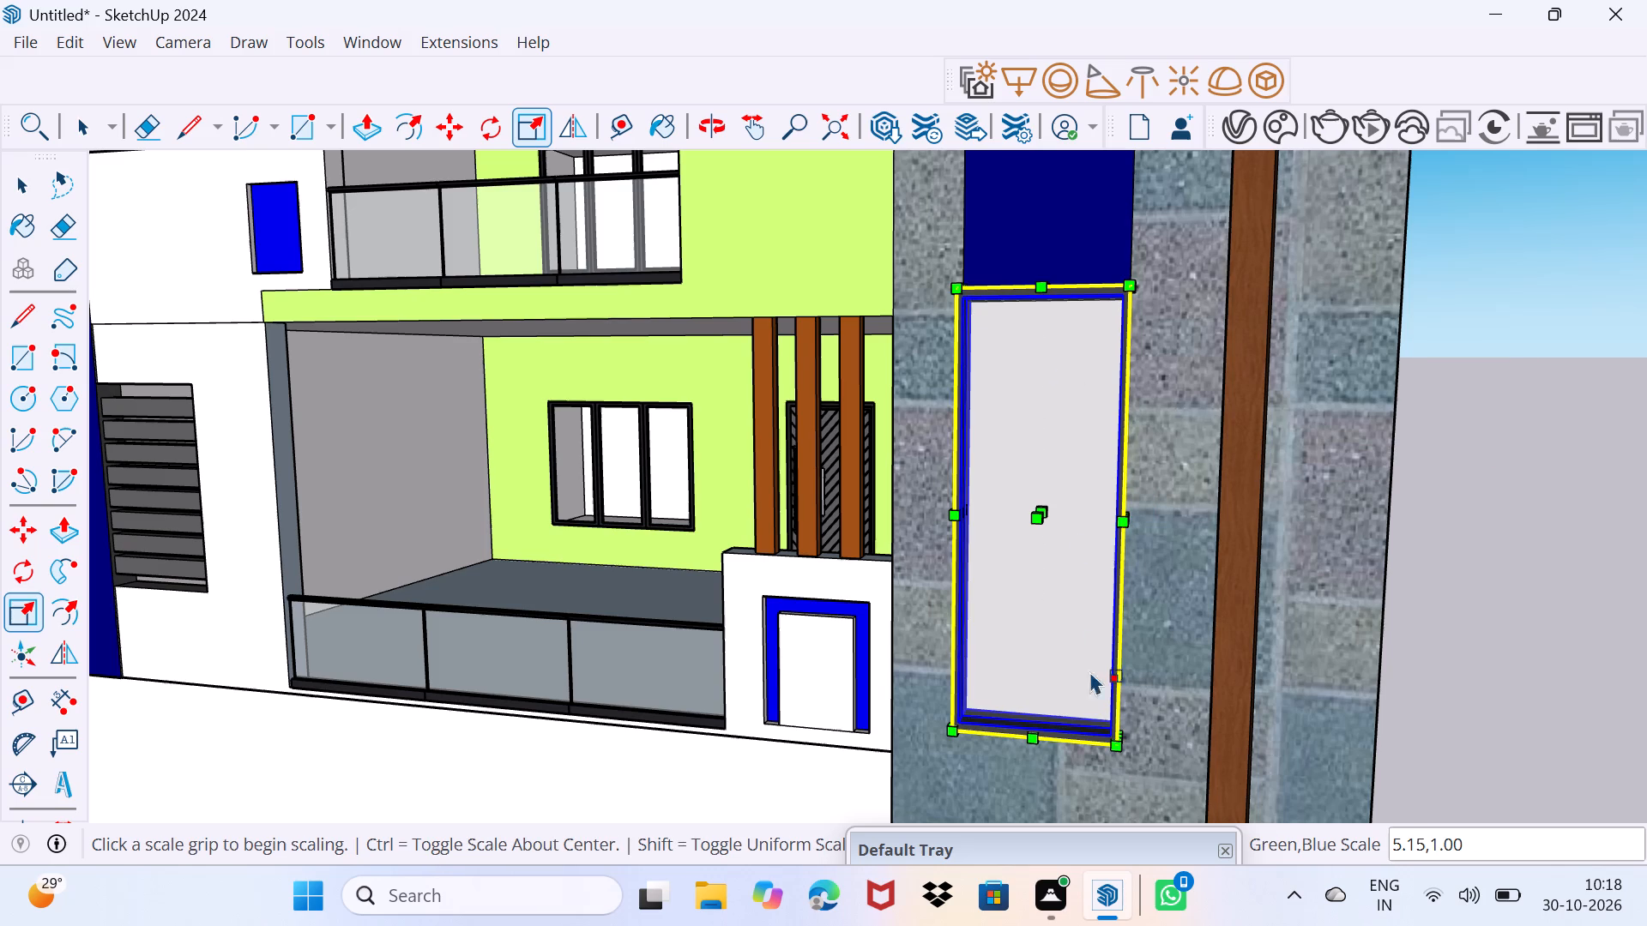
key(space)
drag(1089, 773, 1130, 716)
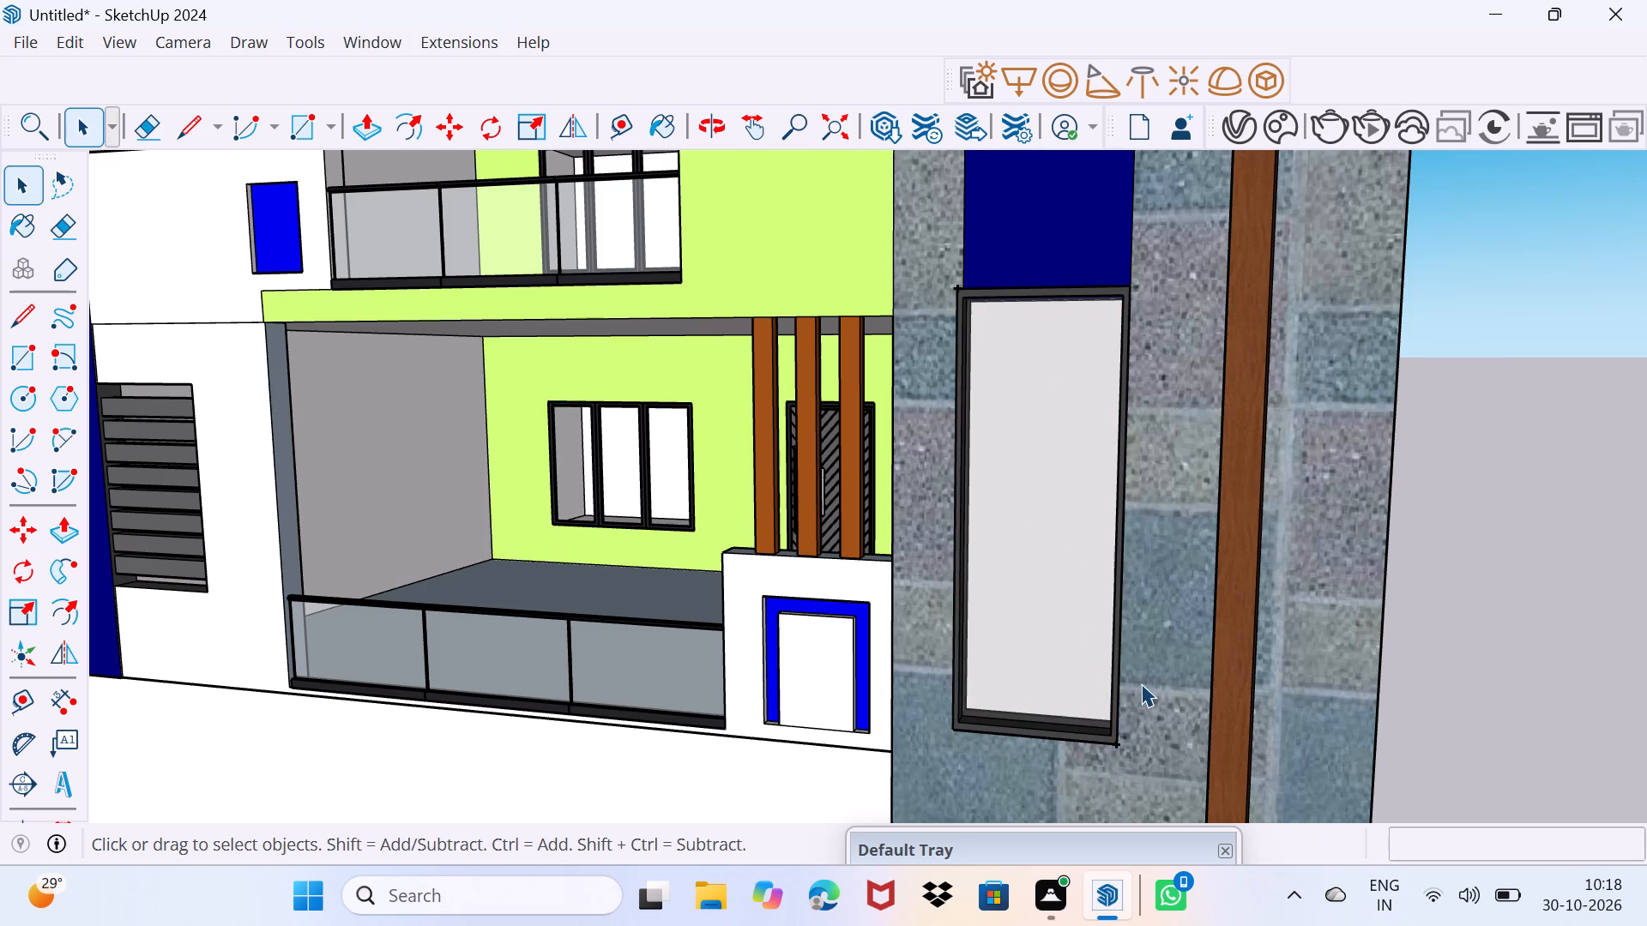
Move the lower tower window about 8" back into its opening so its frame sits flush with the stone face.
middle_drag(1100, 711, 1191, 719)
scroll(1165, 712, up, 3)
middle_drag(1164, 711, 1109, 718)
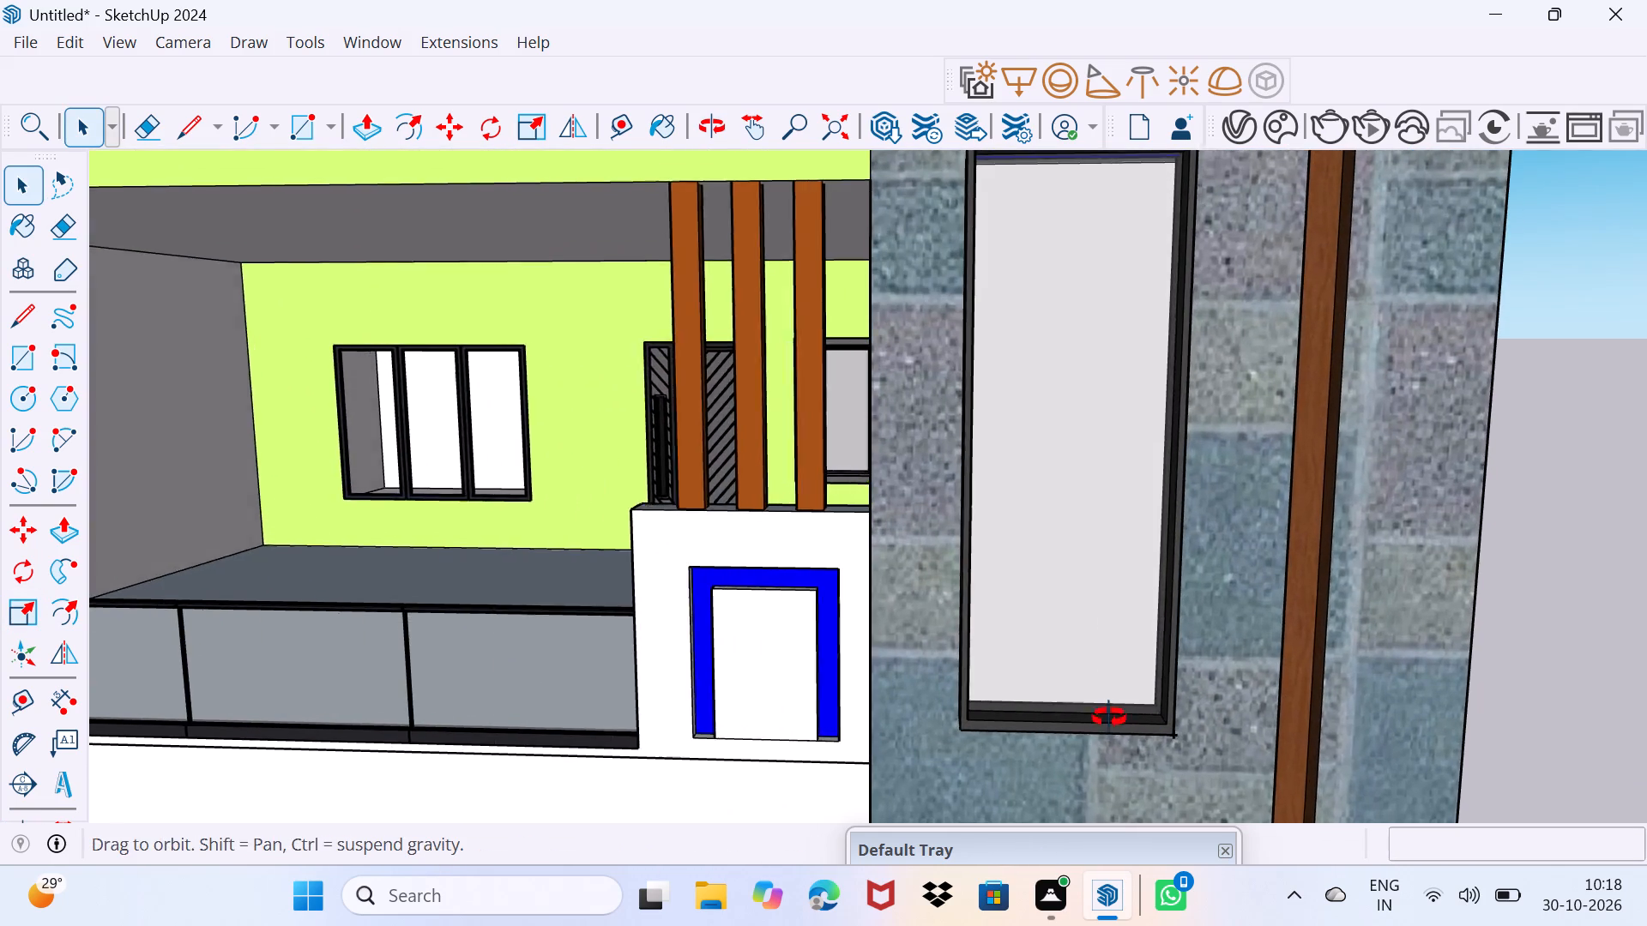
middle_drag(1109, 718, 1074, 732)
click(1101, 761)
middle_drag(1112, 743, 897, 737)
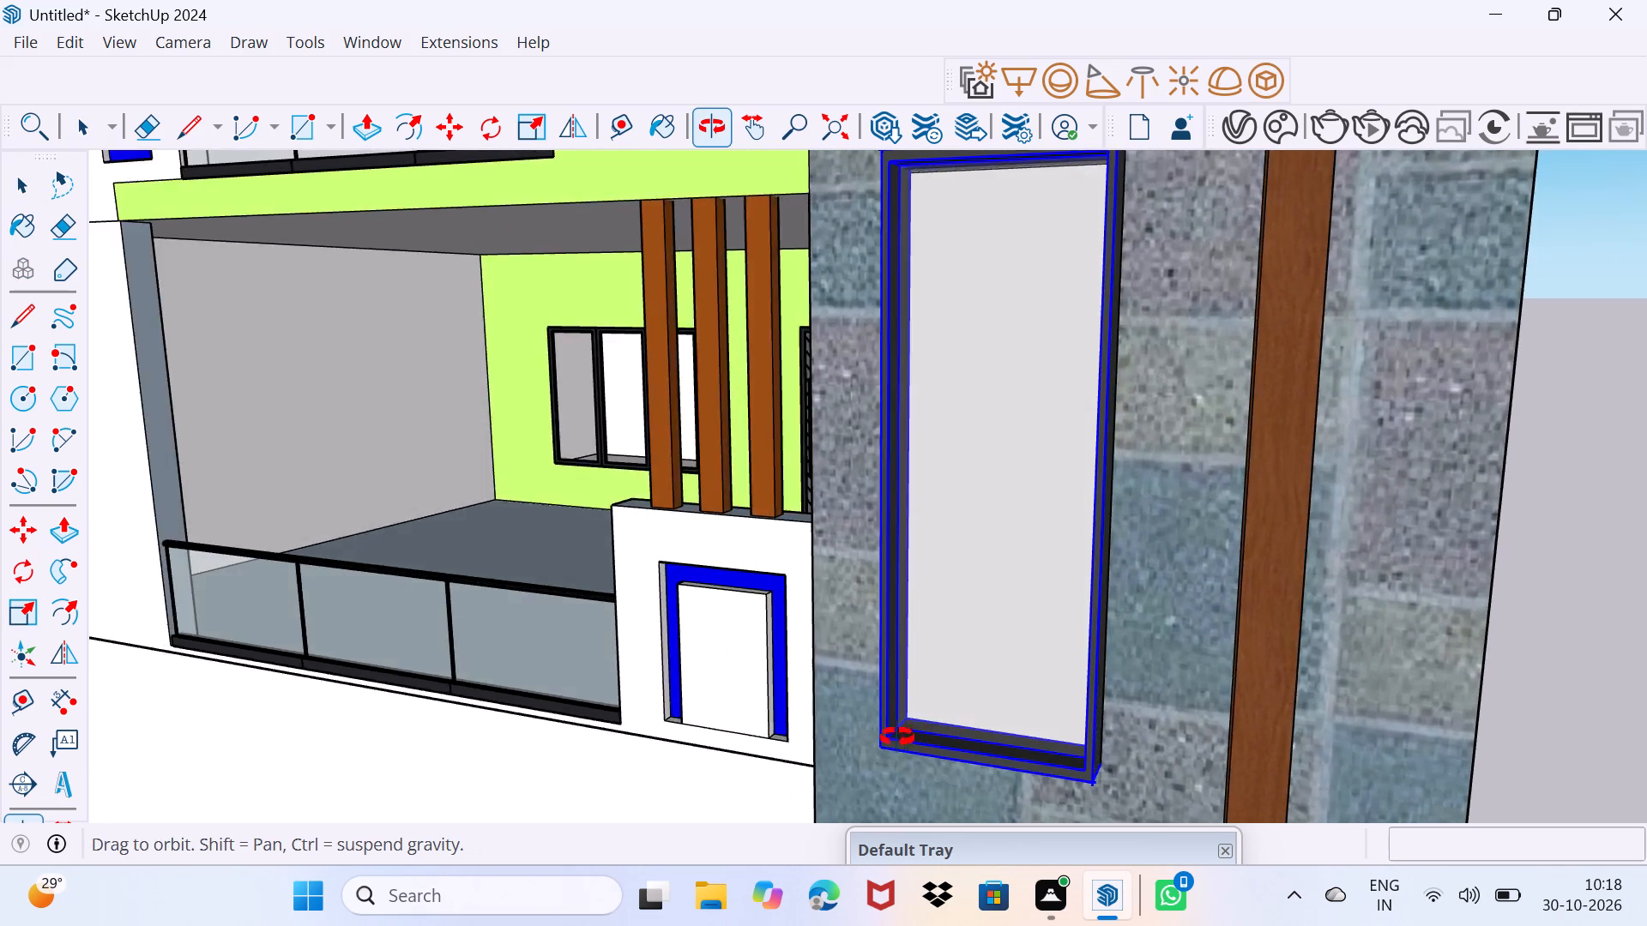
middle_drag(897, 737, 849, 726)
middle_drag(970, 770, 940, 622)
key(m)
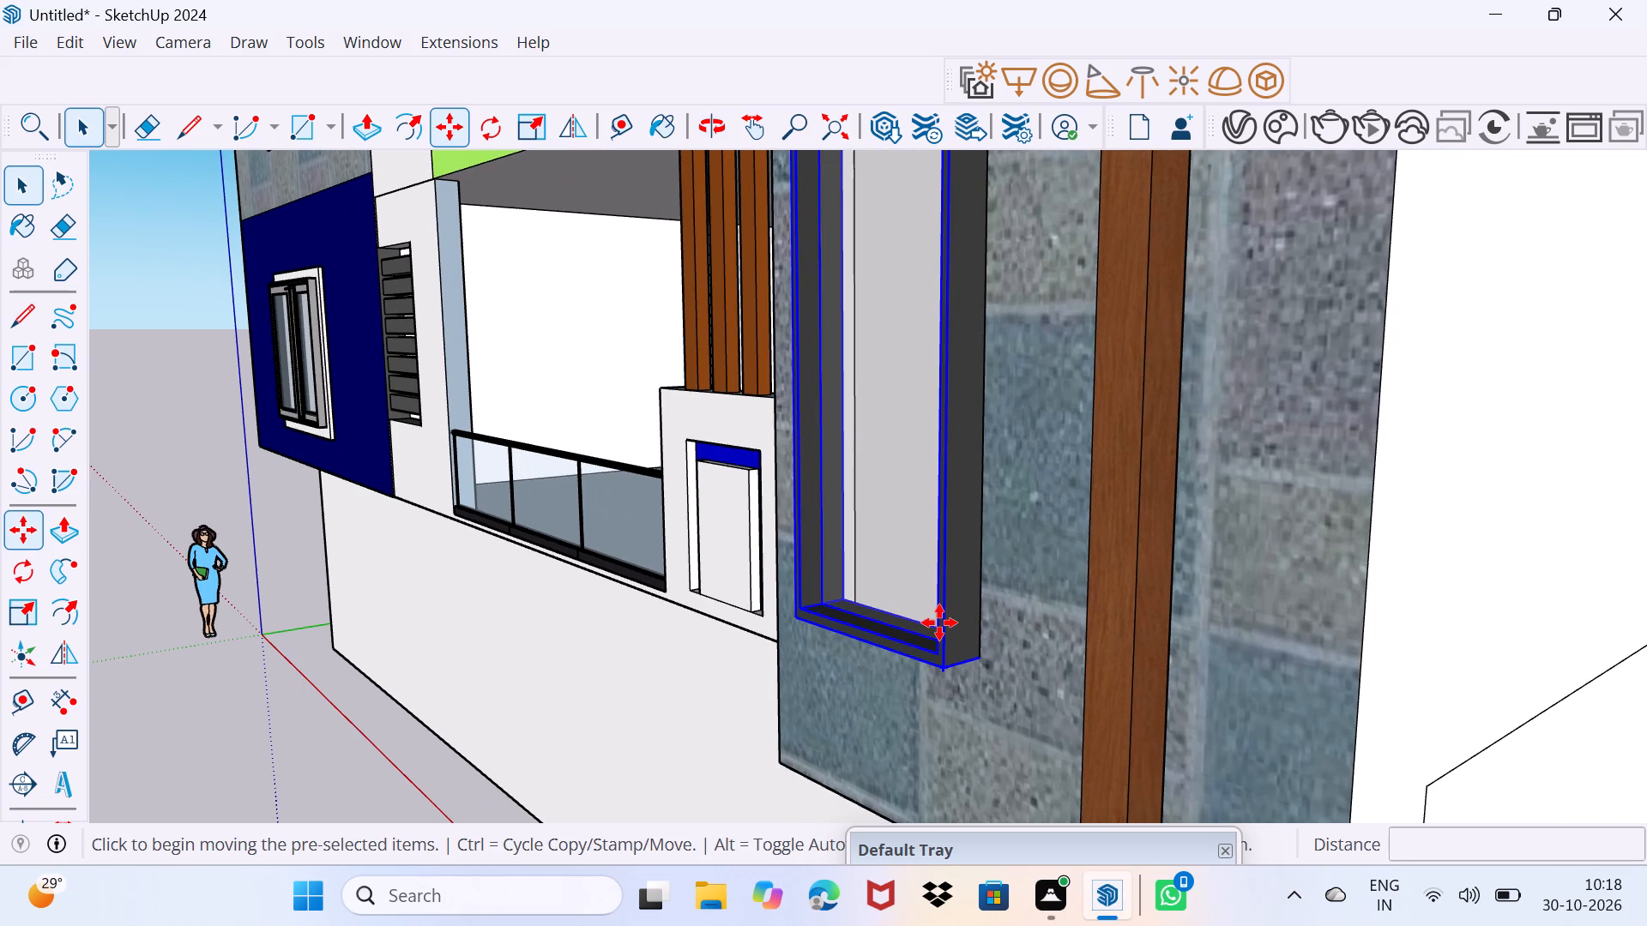
click(938, 662)
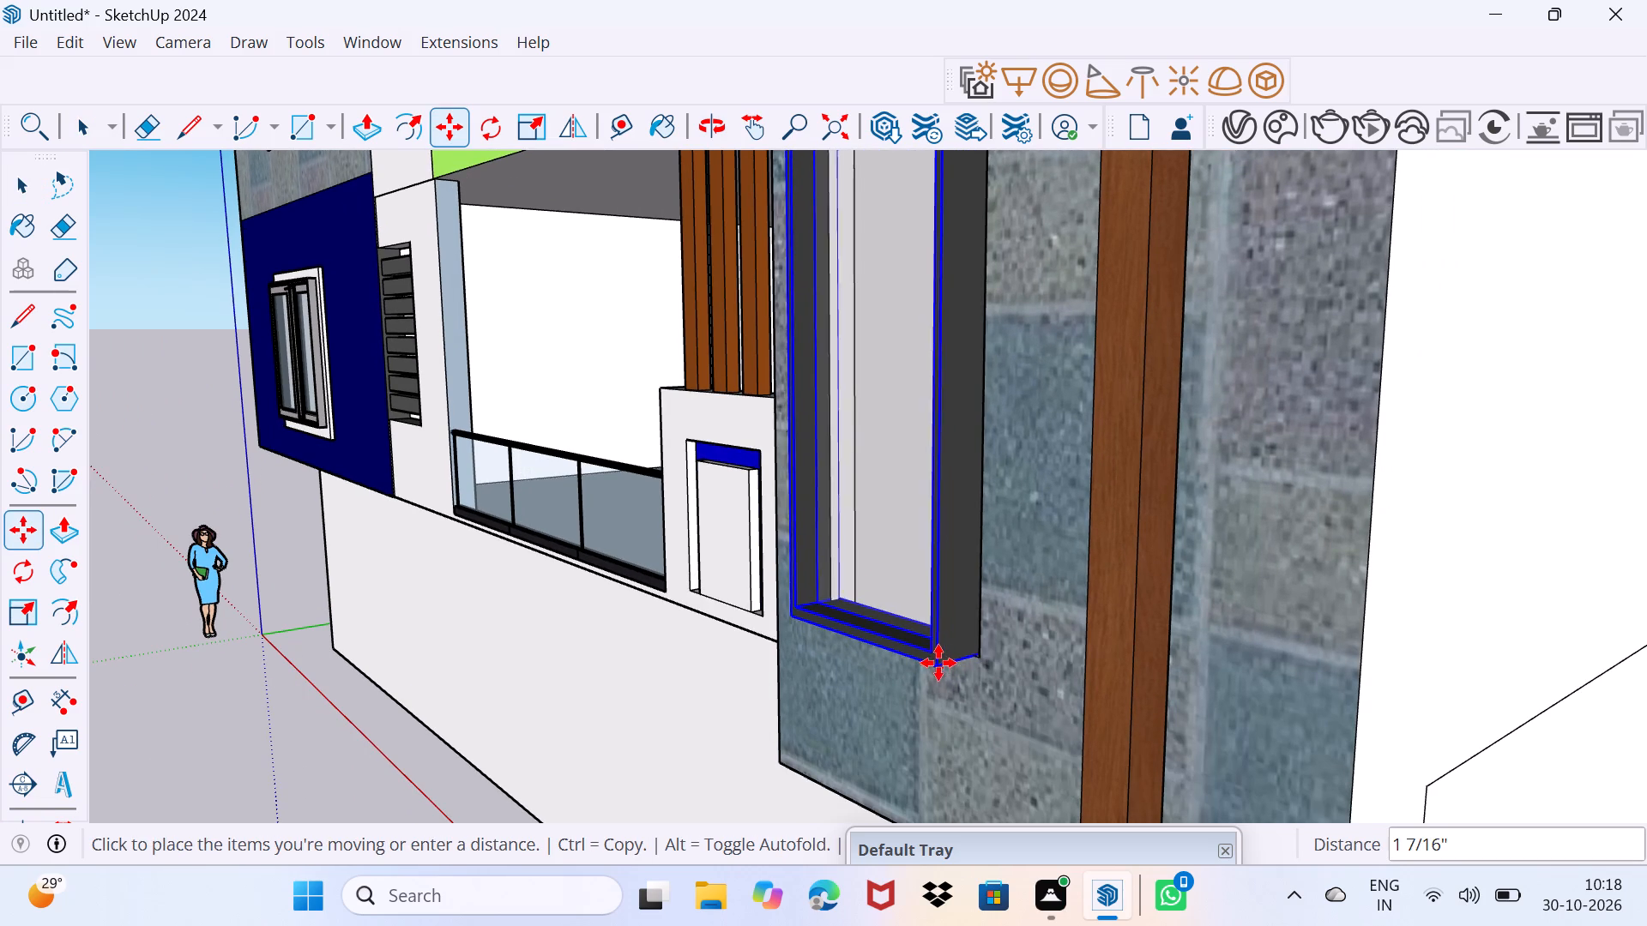
click(974, 646)
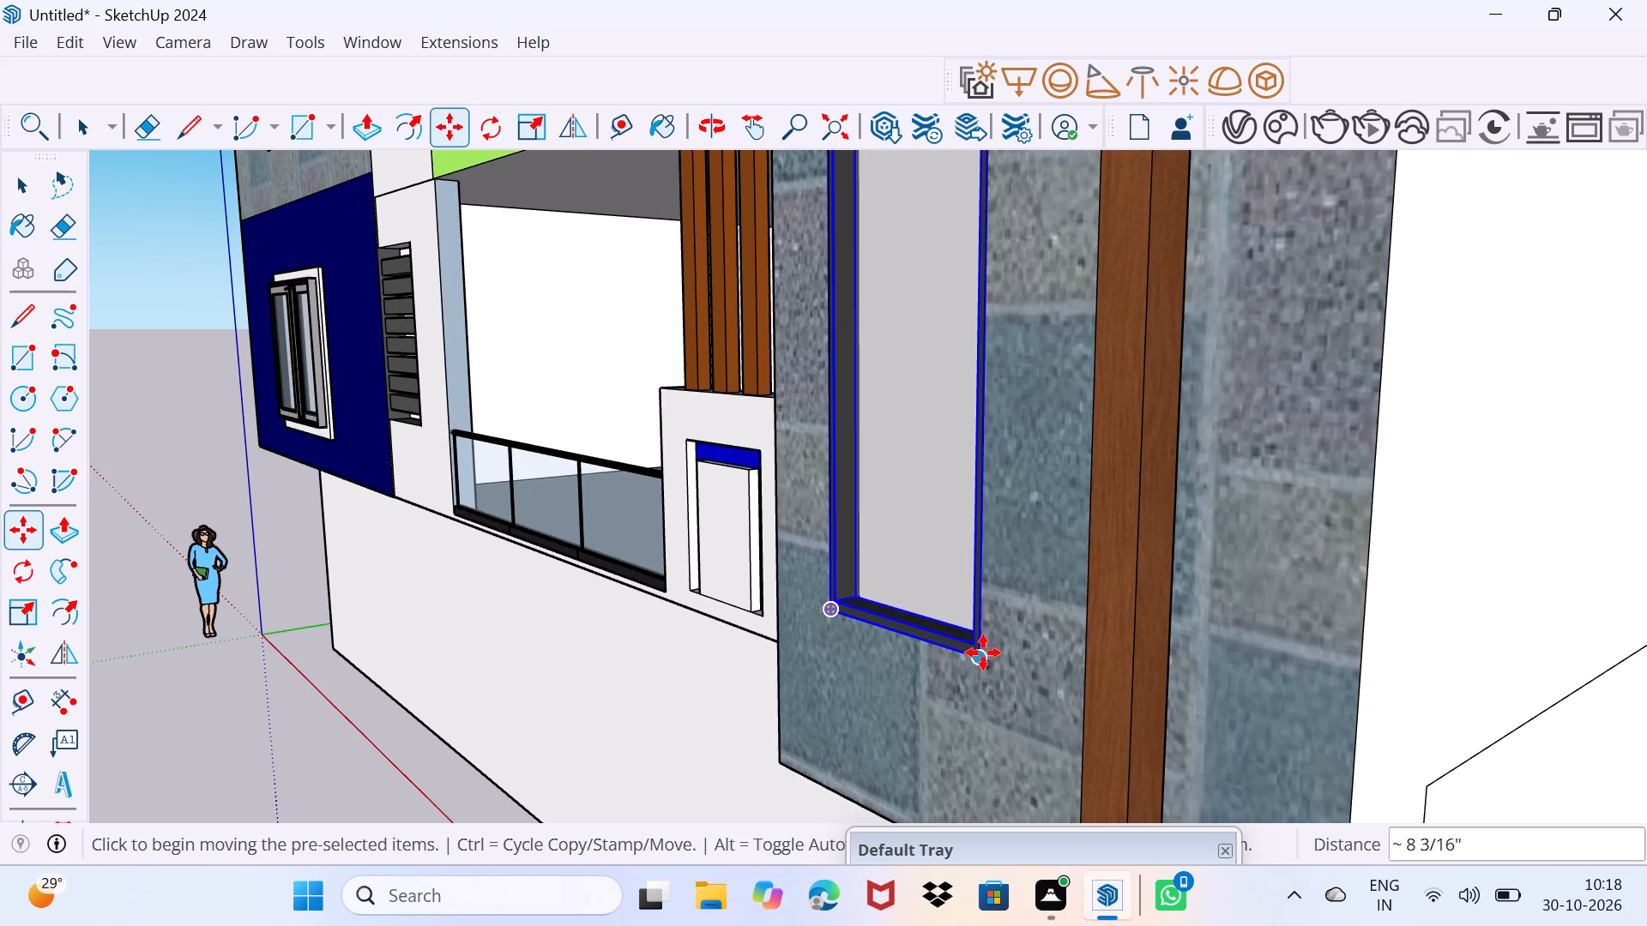
Copy the lower tower window about 13' 11" up into the tower's upper white opening, and deselect it.
click(983, 652)
scroll(1009, 515, down, 3)
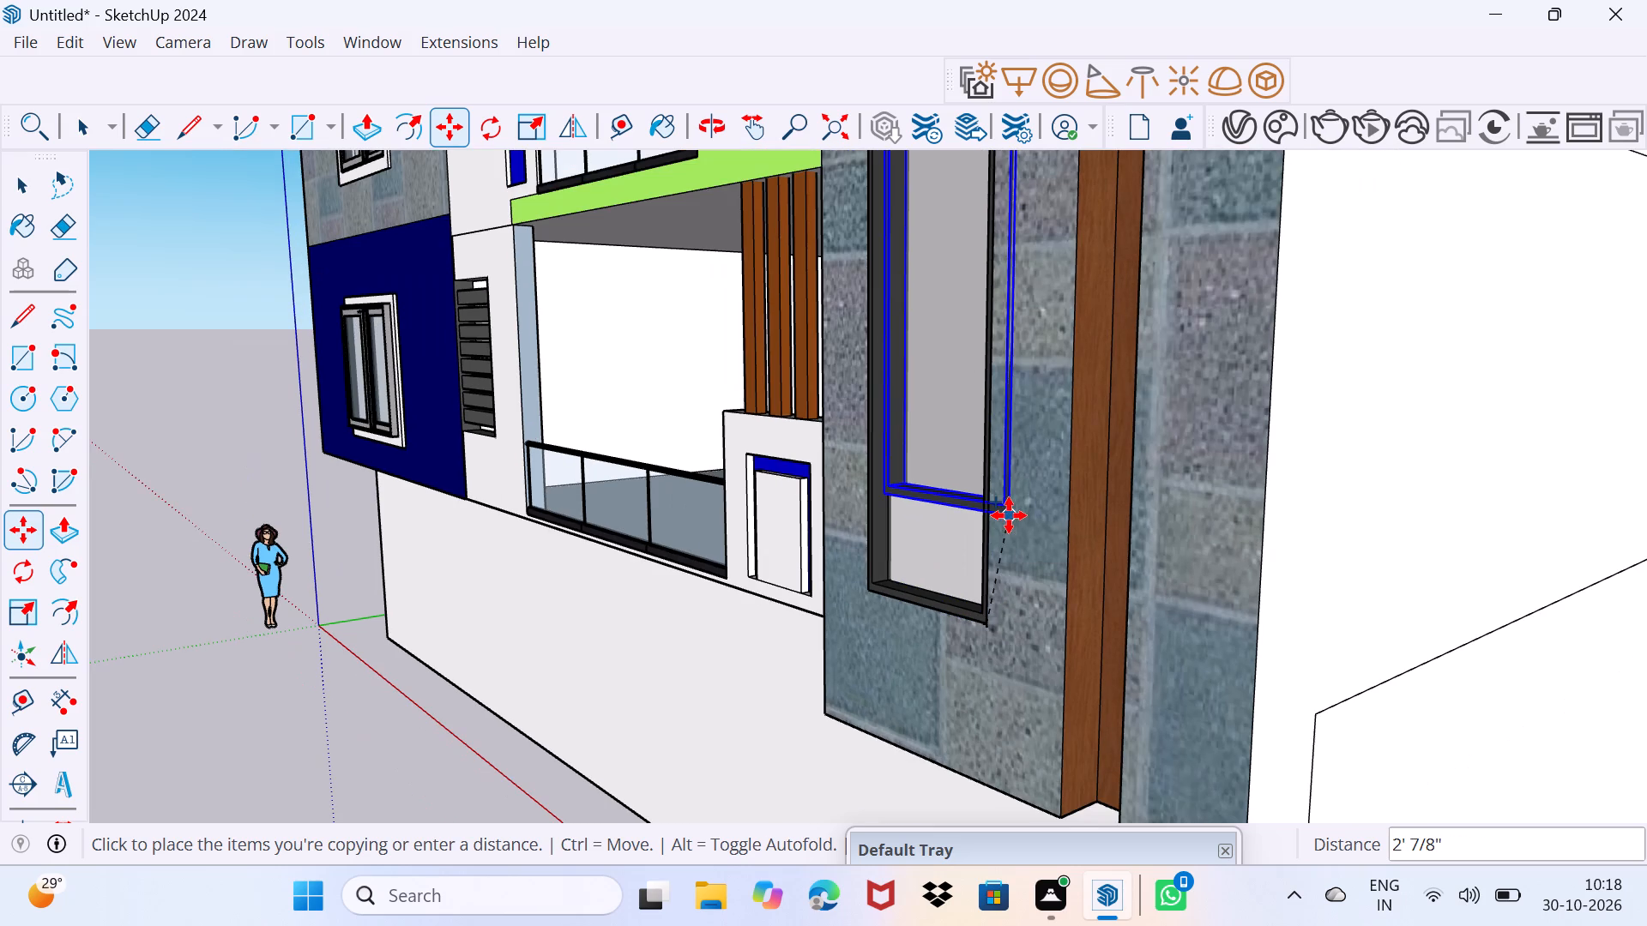
middle_drag(1005, 509, 998, 752)
scroll(1001, 688, down, 7)
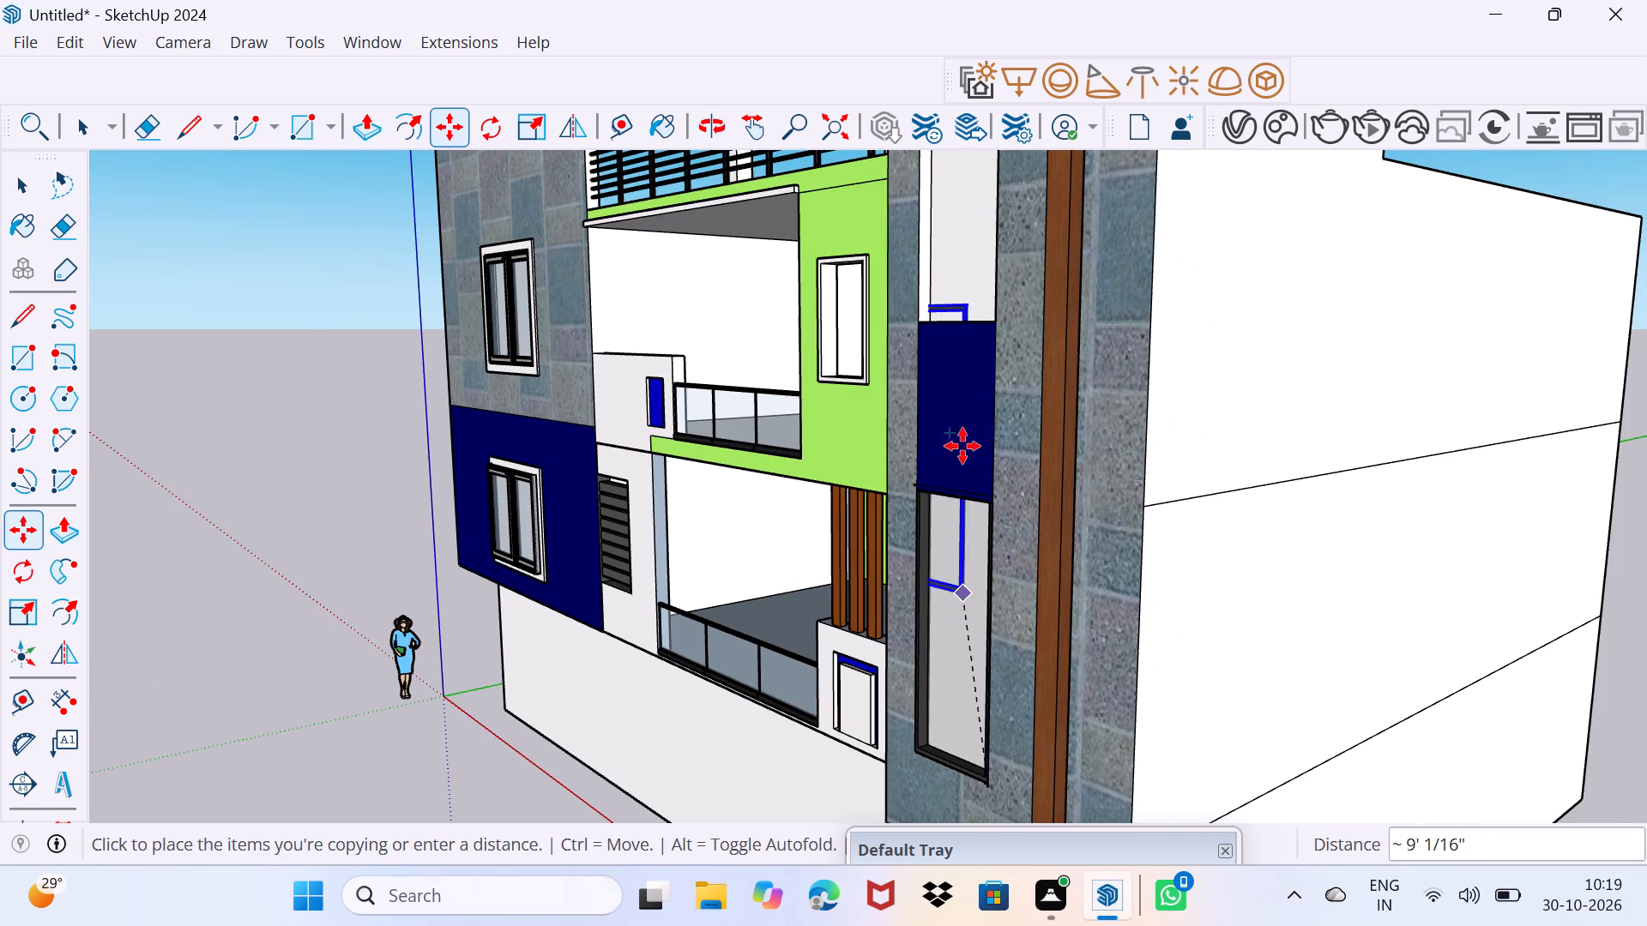
click(997, 314)
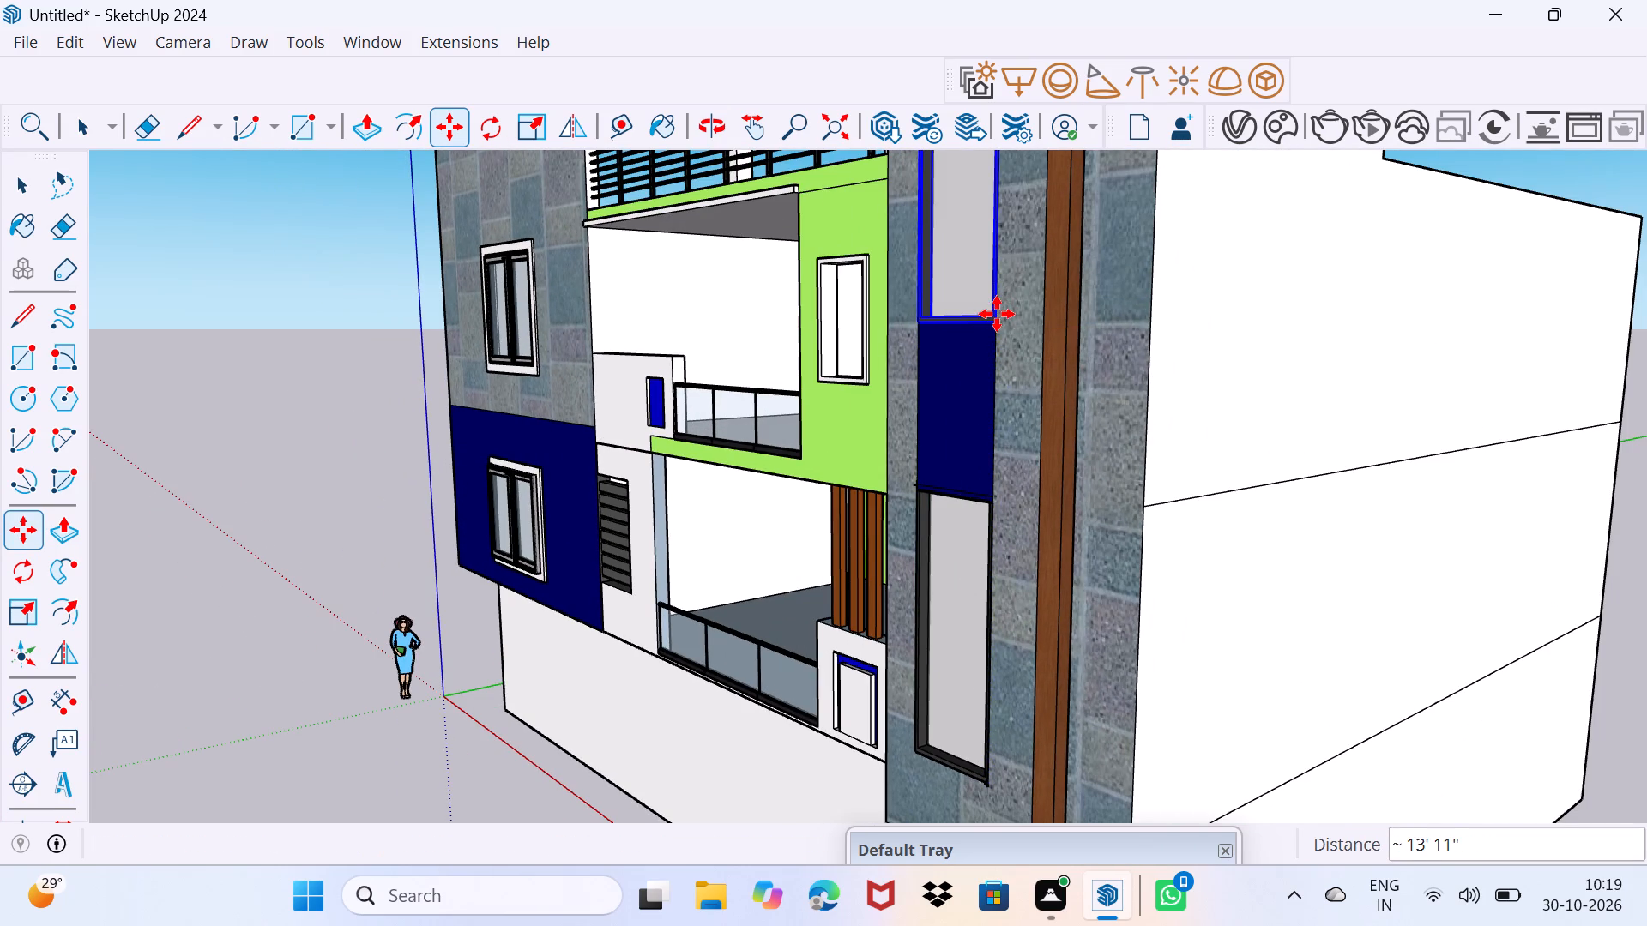
key(space)
drag(998, 403, 1041, 310)
Examine the whole front elevation and the blank ground-level wall from several angles.
scroll(911, 328, down, 1)
middle_drag(911, 331, 1141, 384)
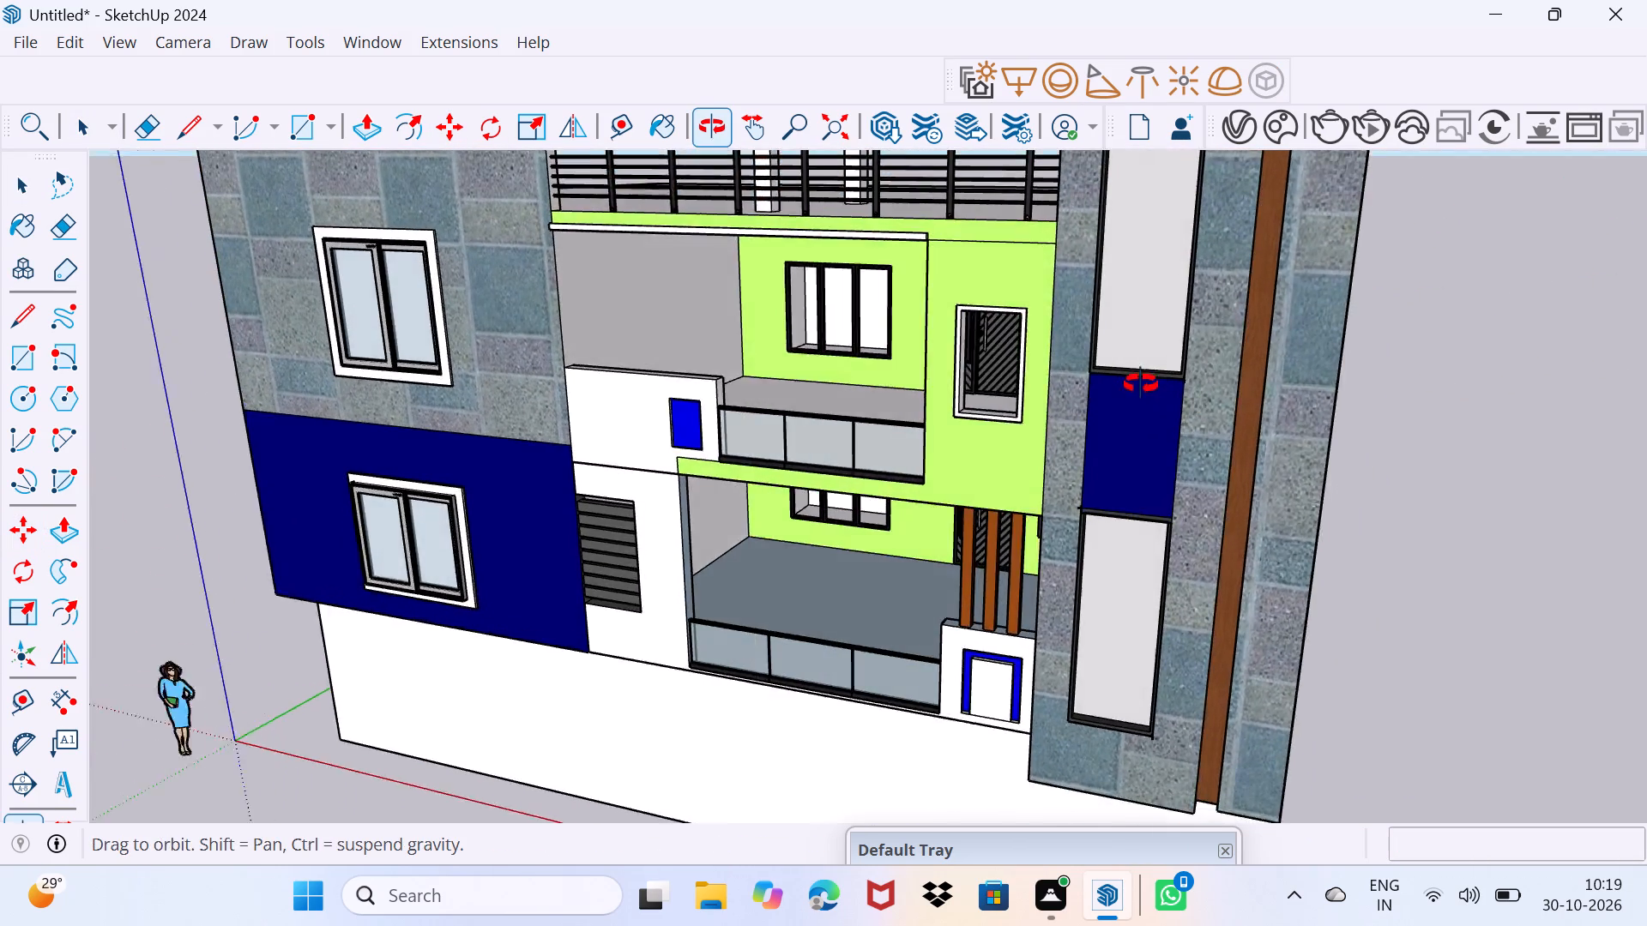
middle_drag(1141, 384, 1145, 379)
scroll(1145, 379, down, 7)
middle_drag(1143, 438, 1279, 285)
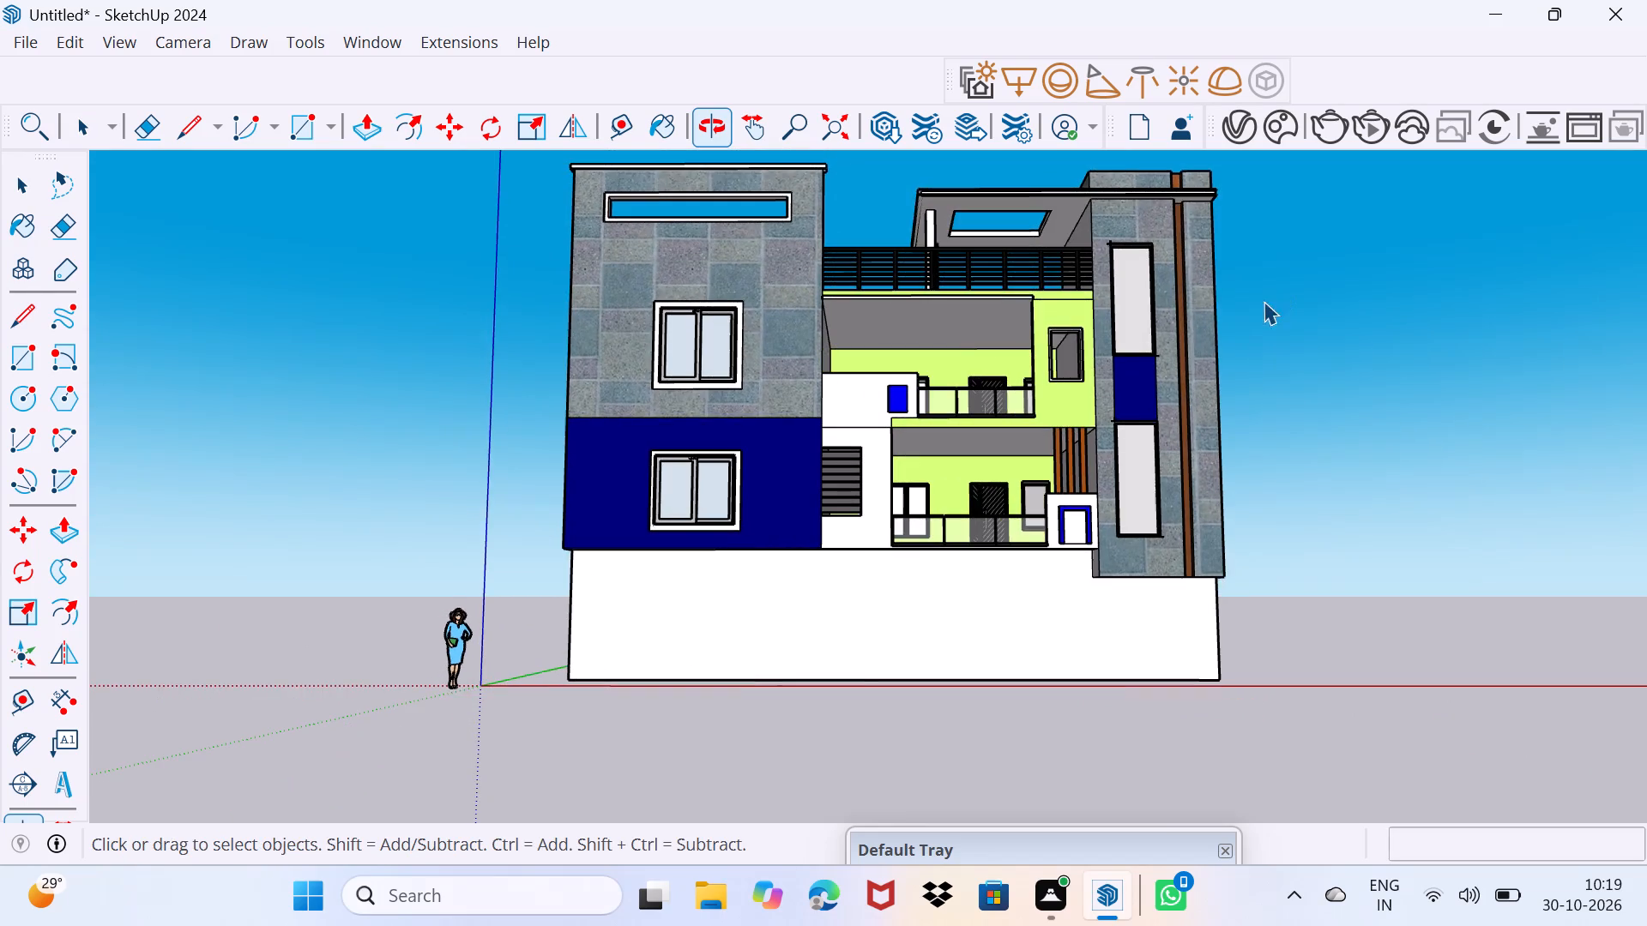
scroll(909, 542, up, 7)
middle_drag(866, 582, 1071, 599)
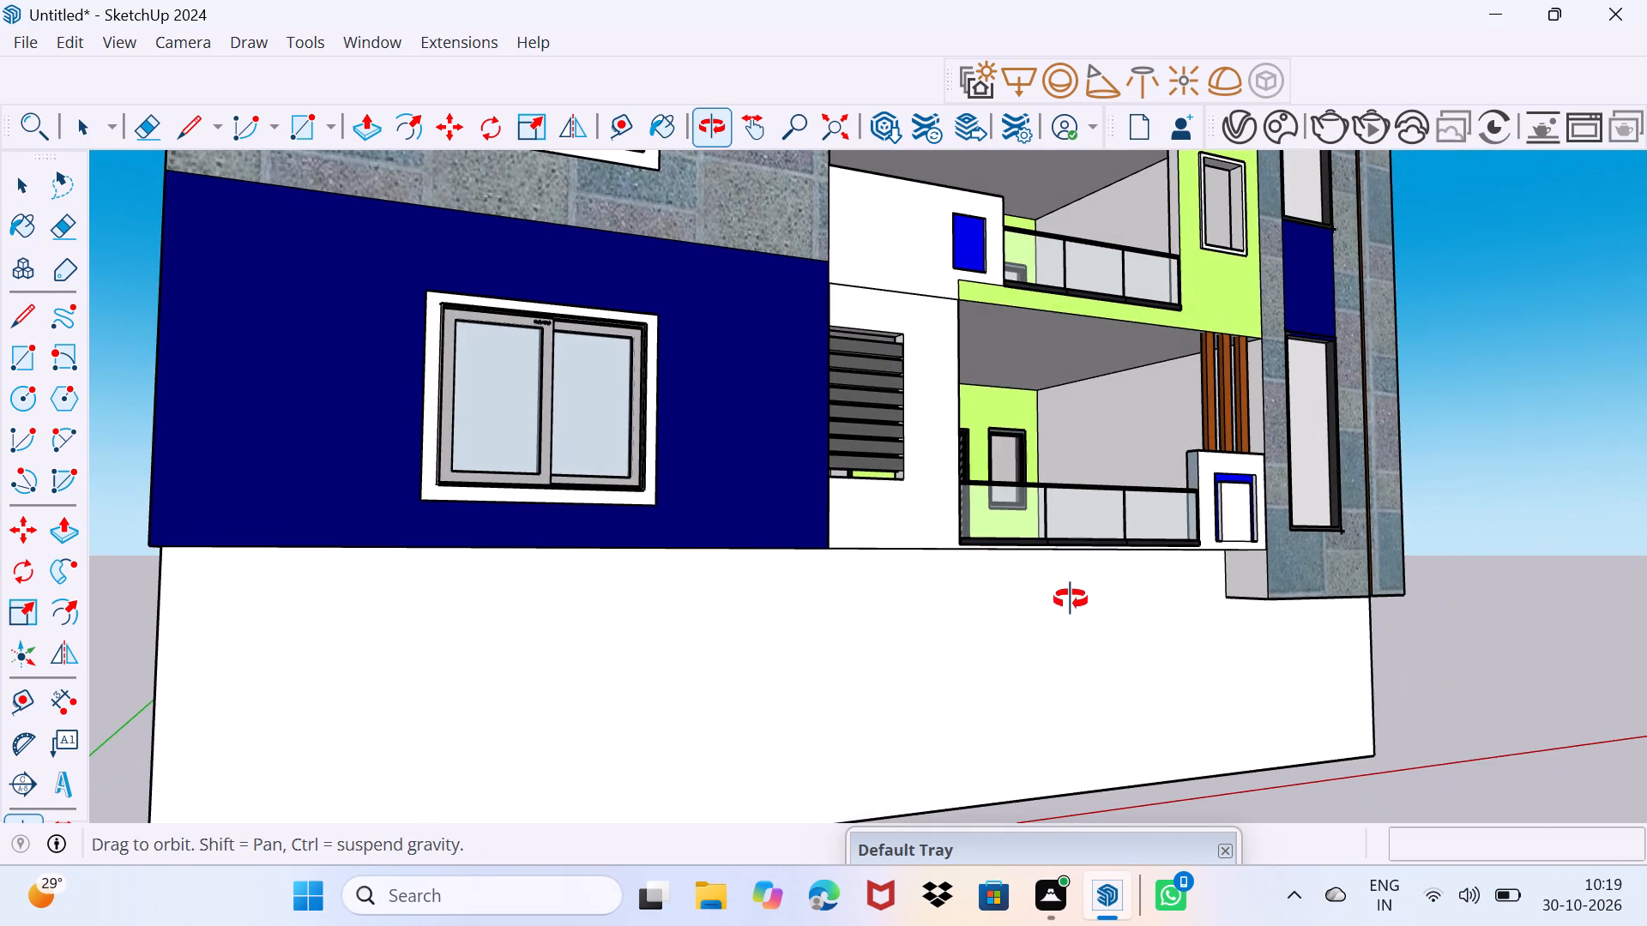
middle_drag(1071, 599, 800, 610)
scroll(793, 611, down, 3)
shift+middle_drag(739, 642, 1131, 616)
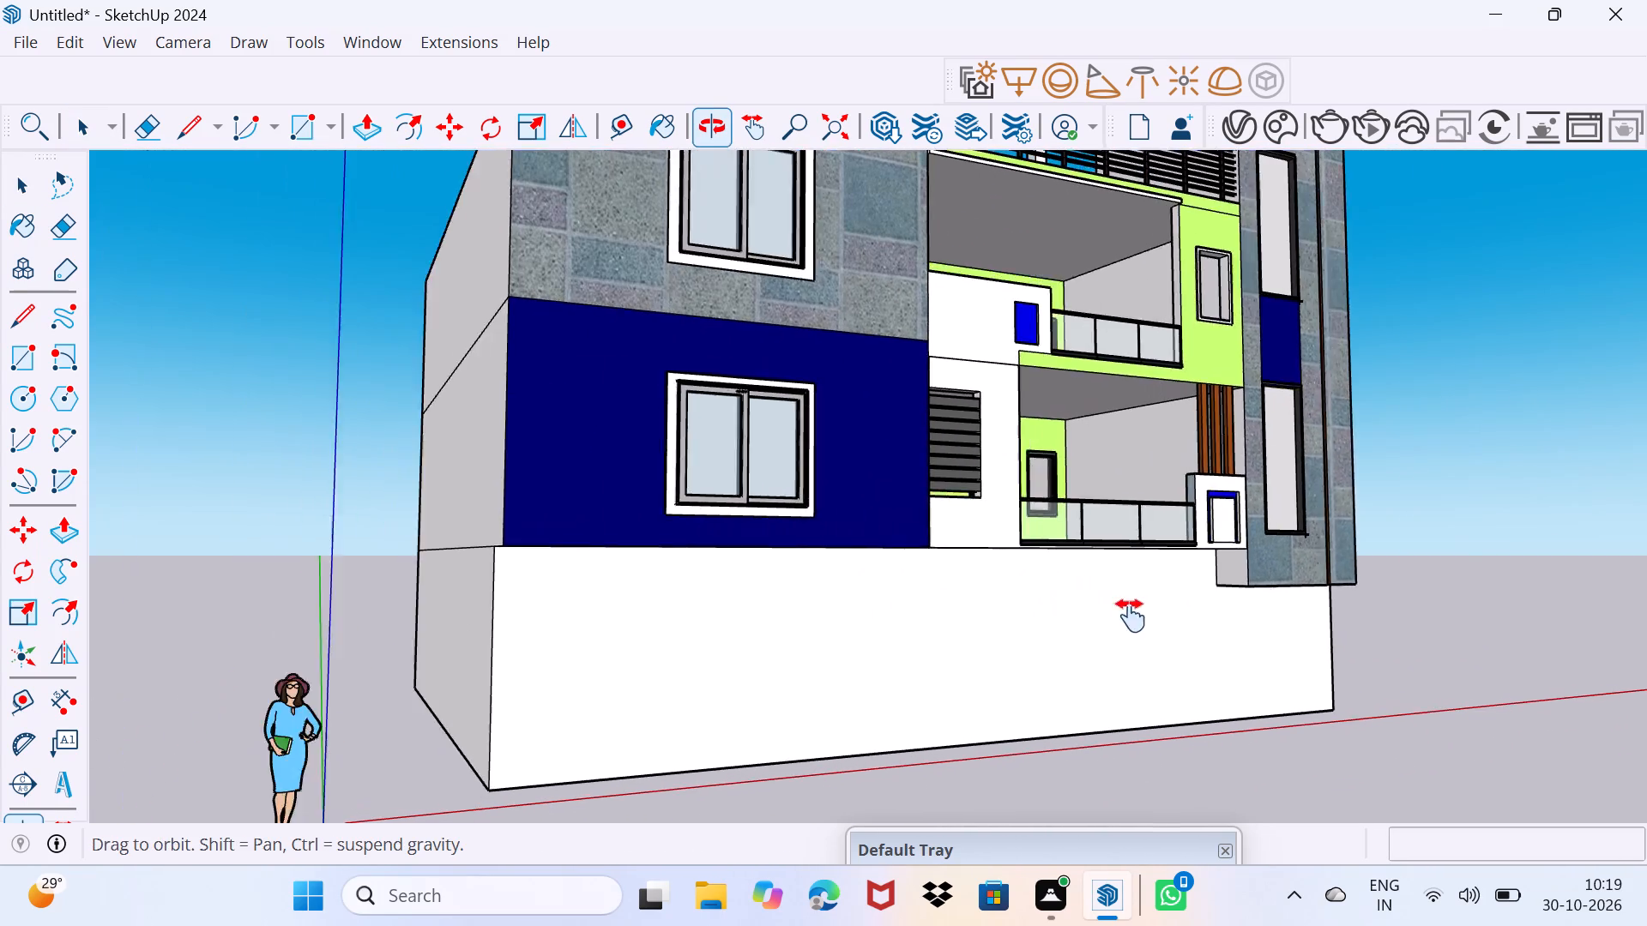
shift+middle_drag(1131, 616, 1169, 615)
middle_drag(1163, 610, 928, 626)
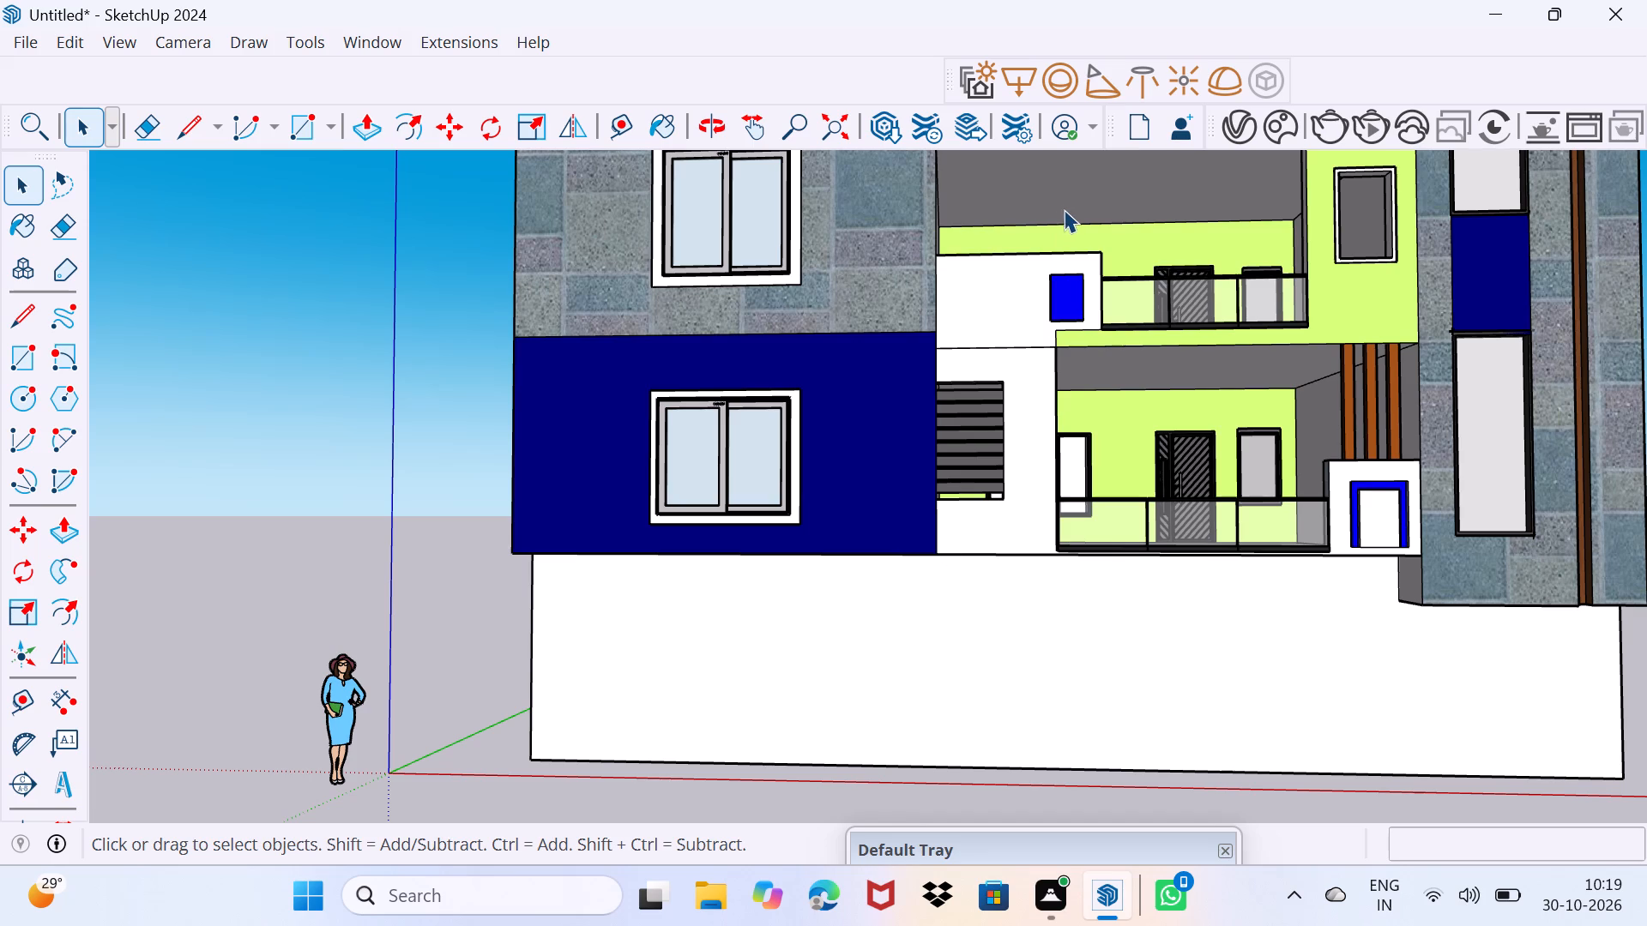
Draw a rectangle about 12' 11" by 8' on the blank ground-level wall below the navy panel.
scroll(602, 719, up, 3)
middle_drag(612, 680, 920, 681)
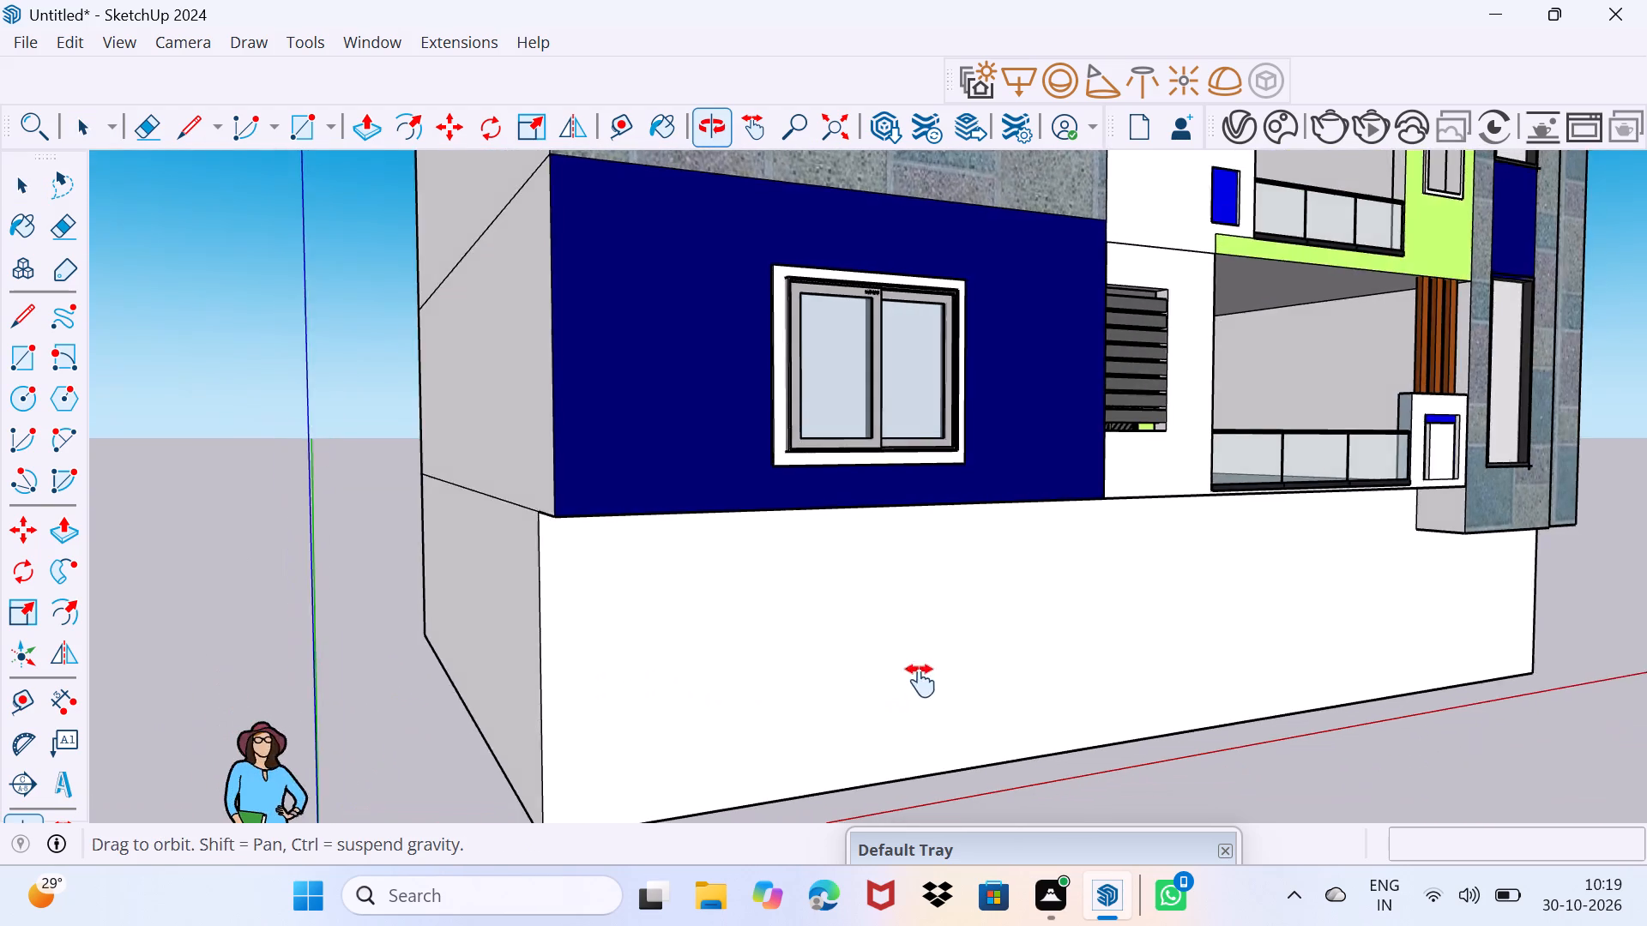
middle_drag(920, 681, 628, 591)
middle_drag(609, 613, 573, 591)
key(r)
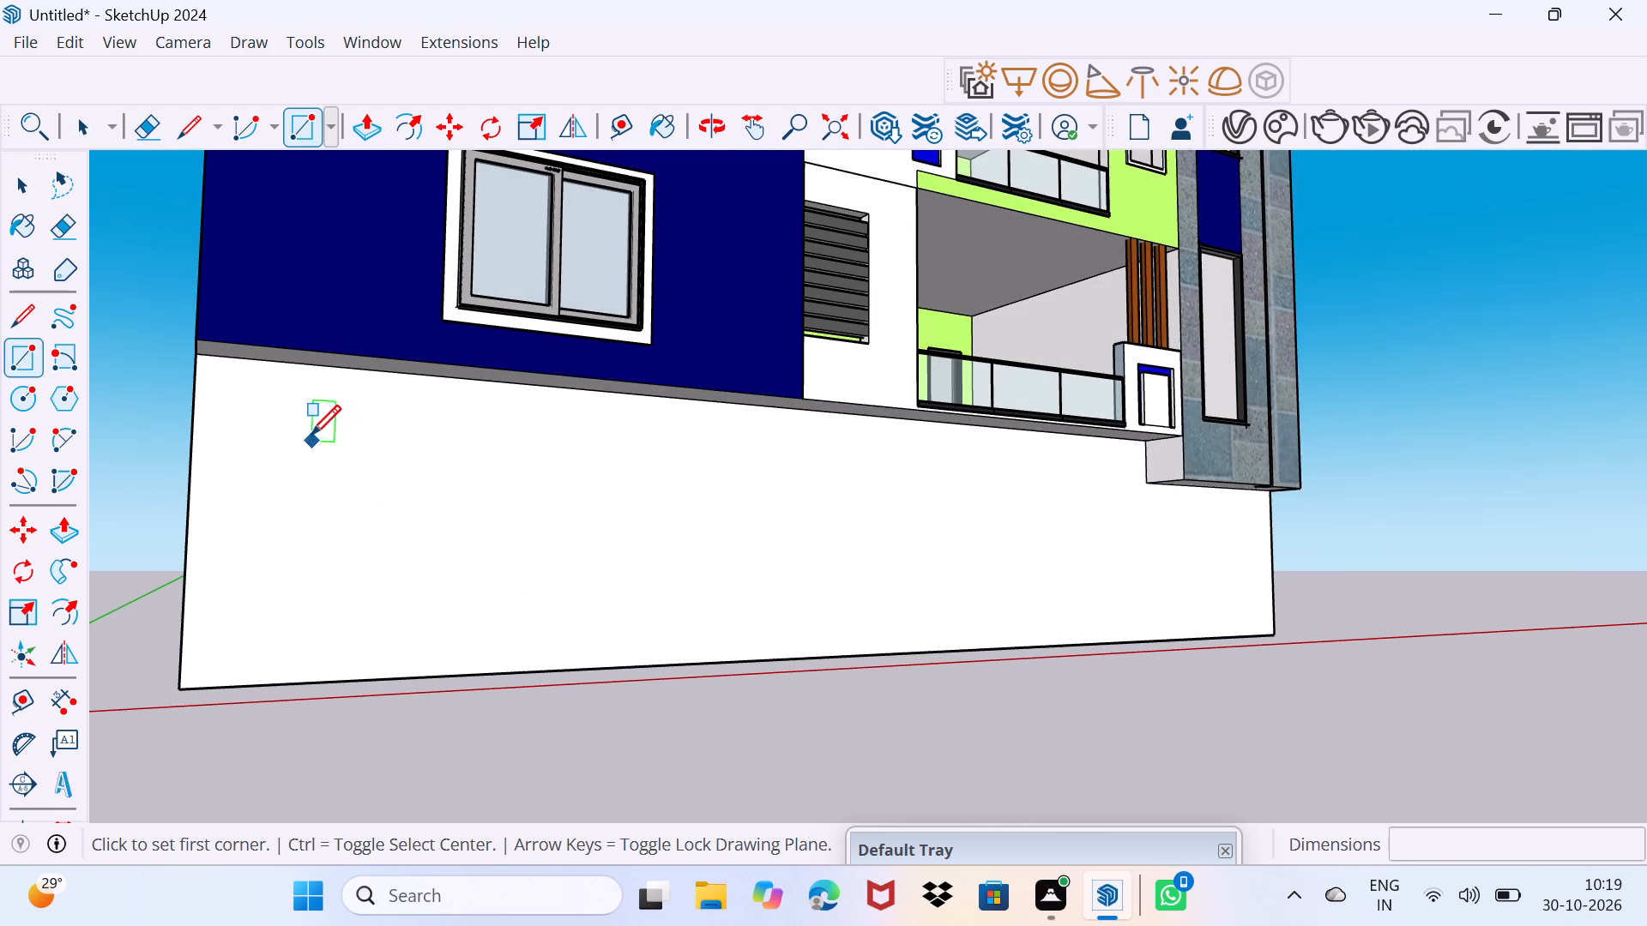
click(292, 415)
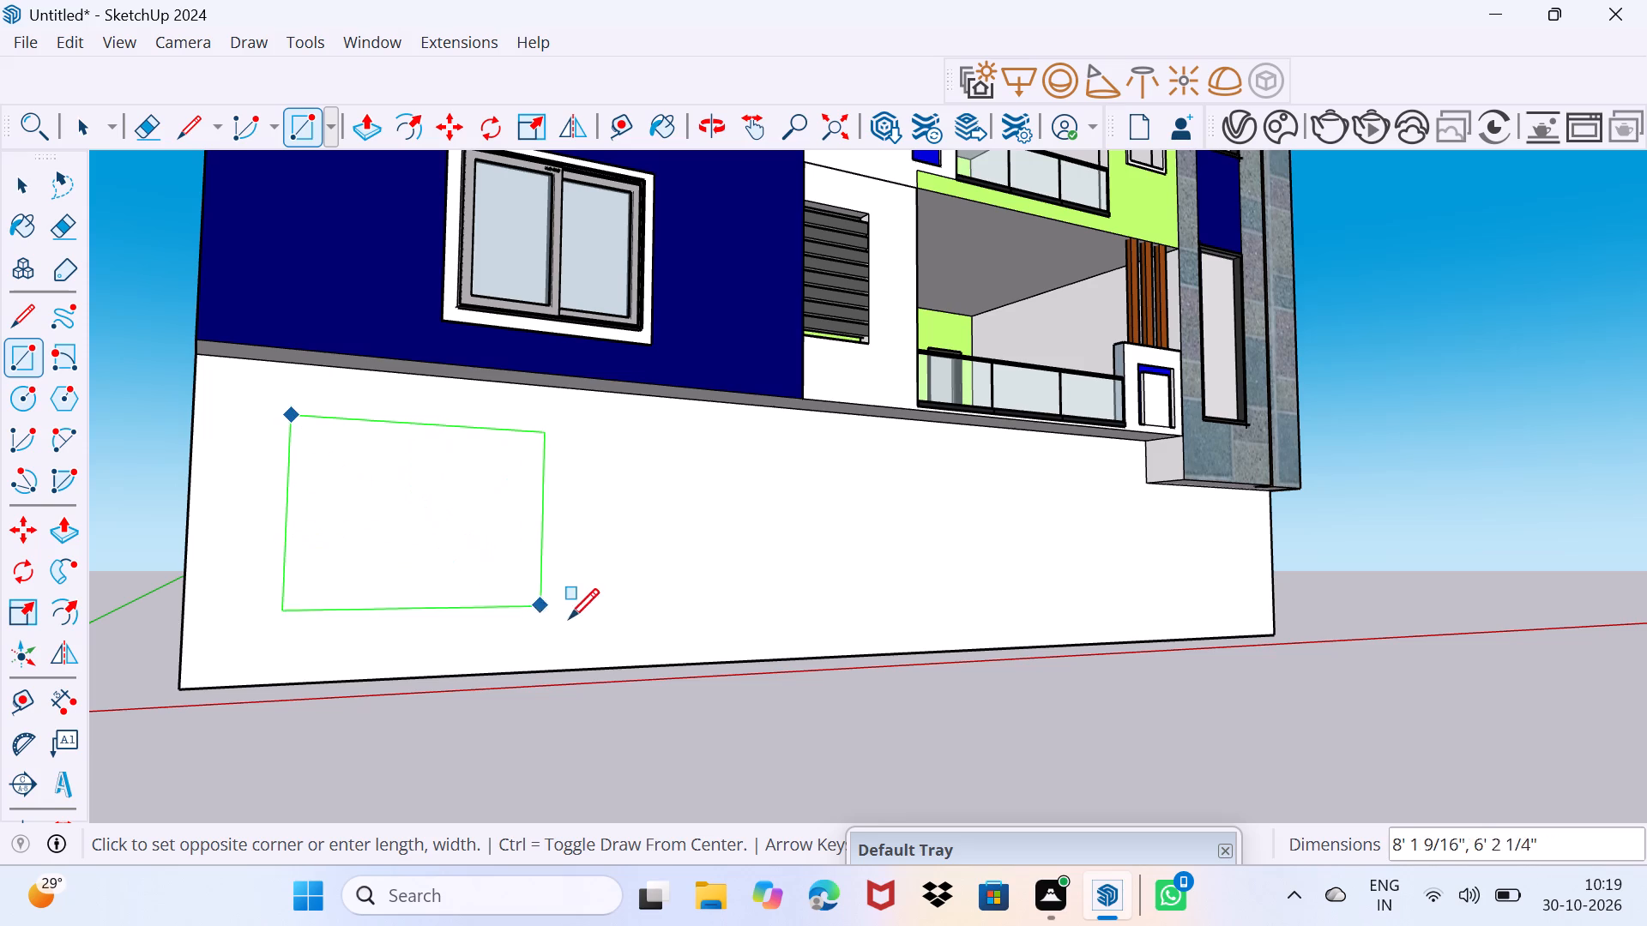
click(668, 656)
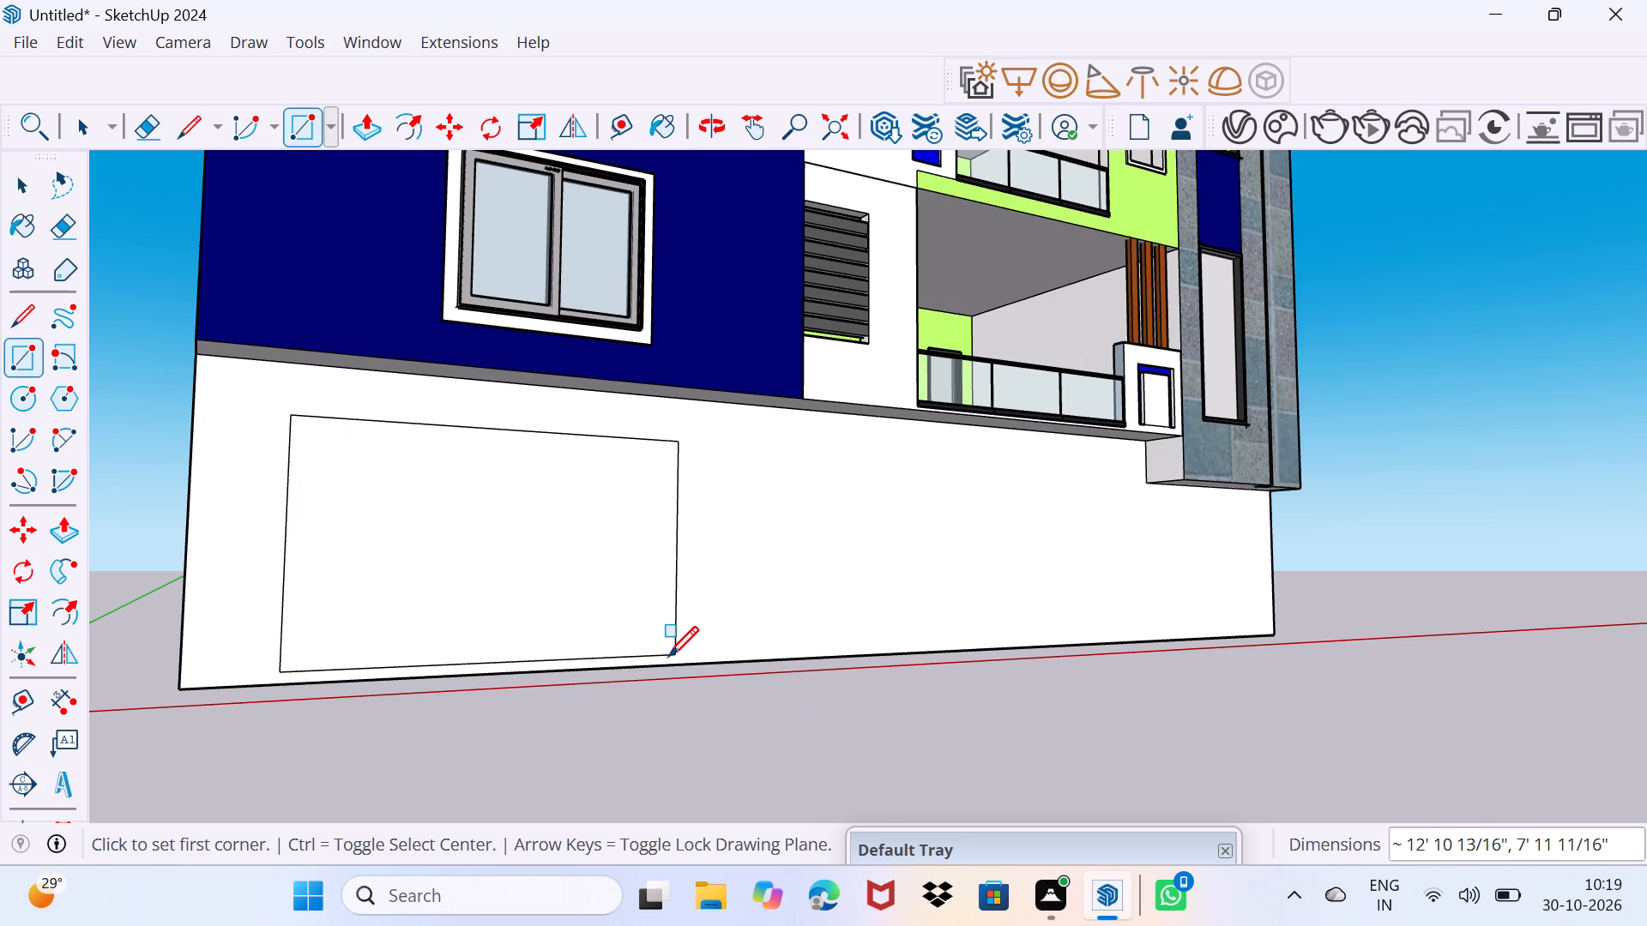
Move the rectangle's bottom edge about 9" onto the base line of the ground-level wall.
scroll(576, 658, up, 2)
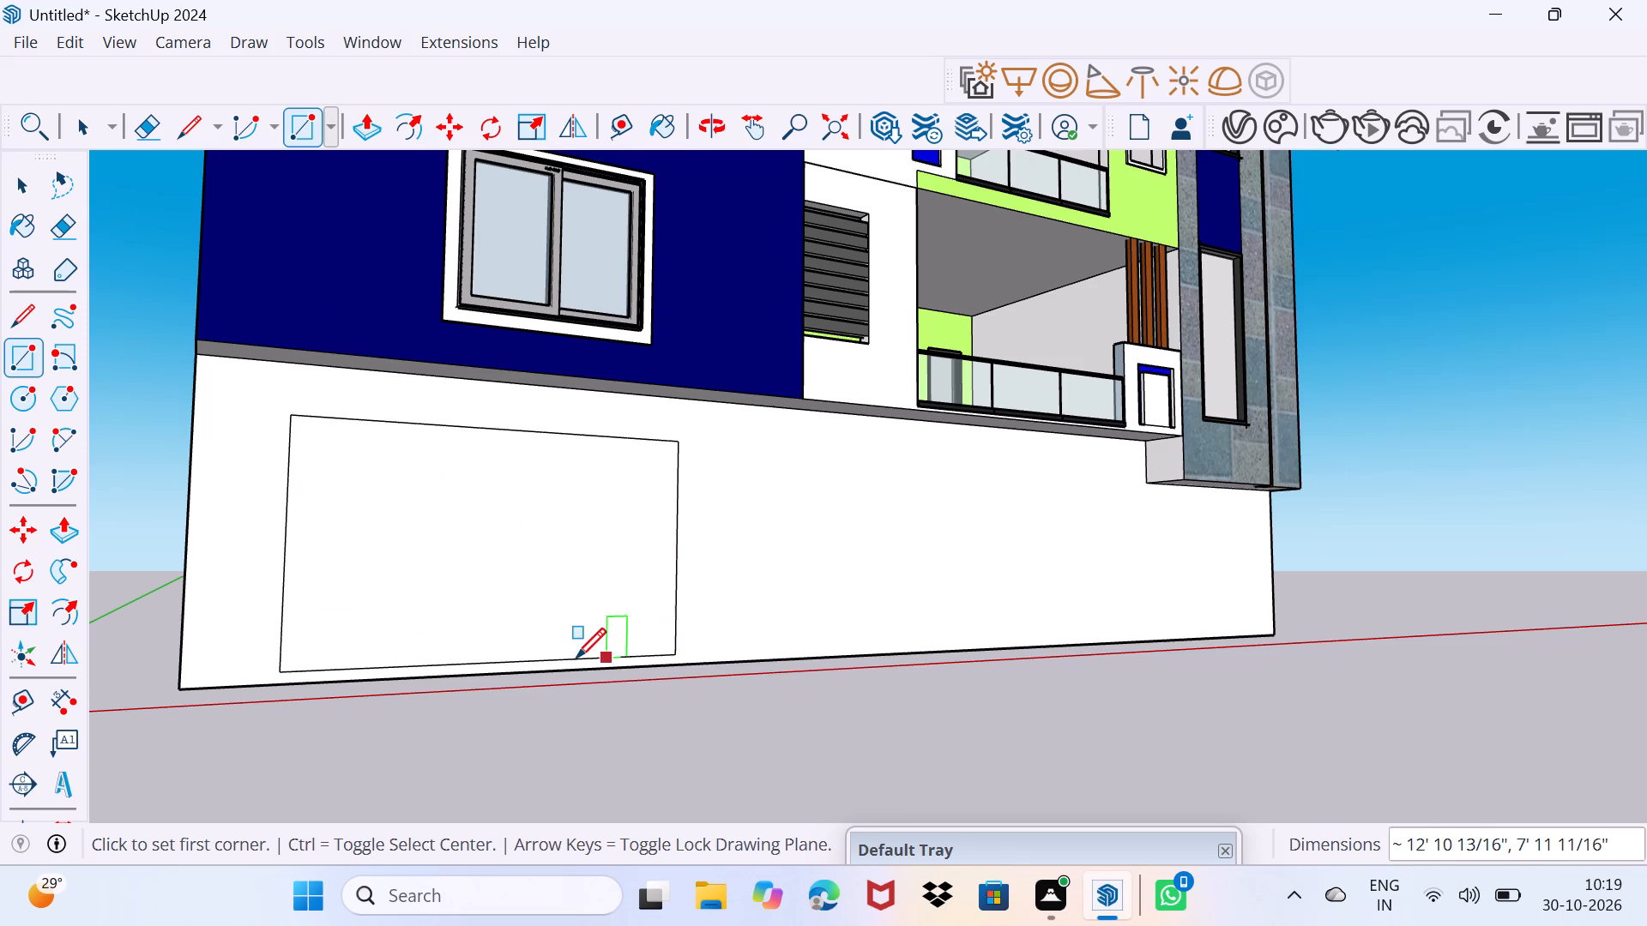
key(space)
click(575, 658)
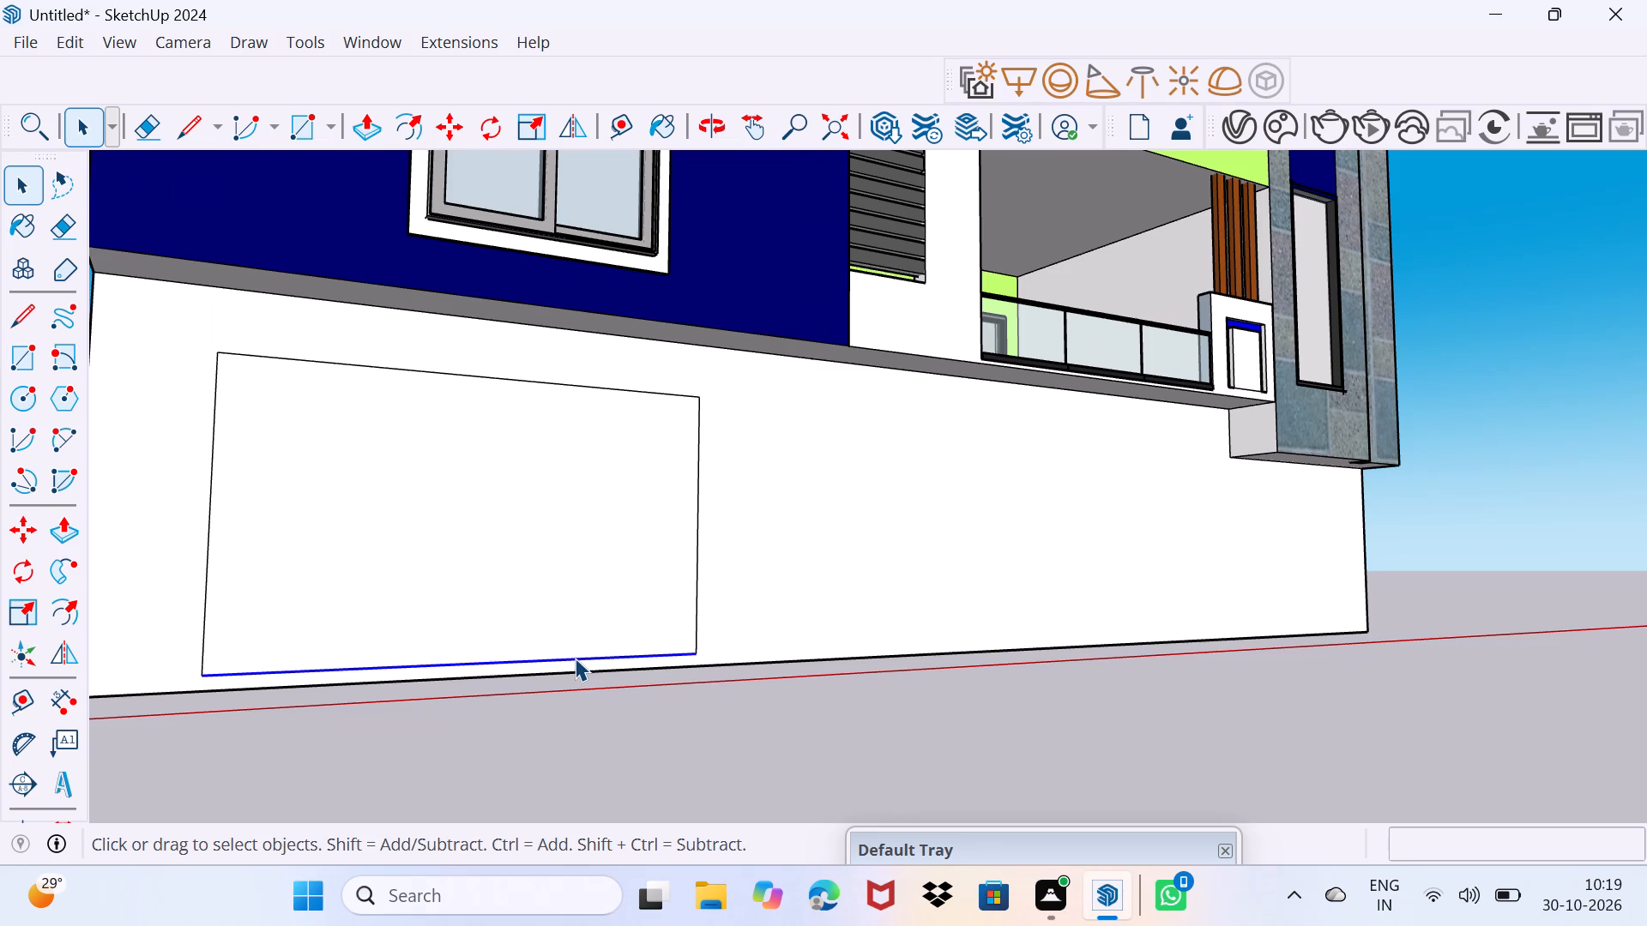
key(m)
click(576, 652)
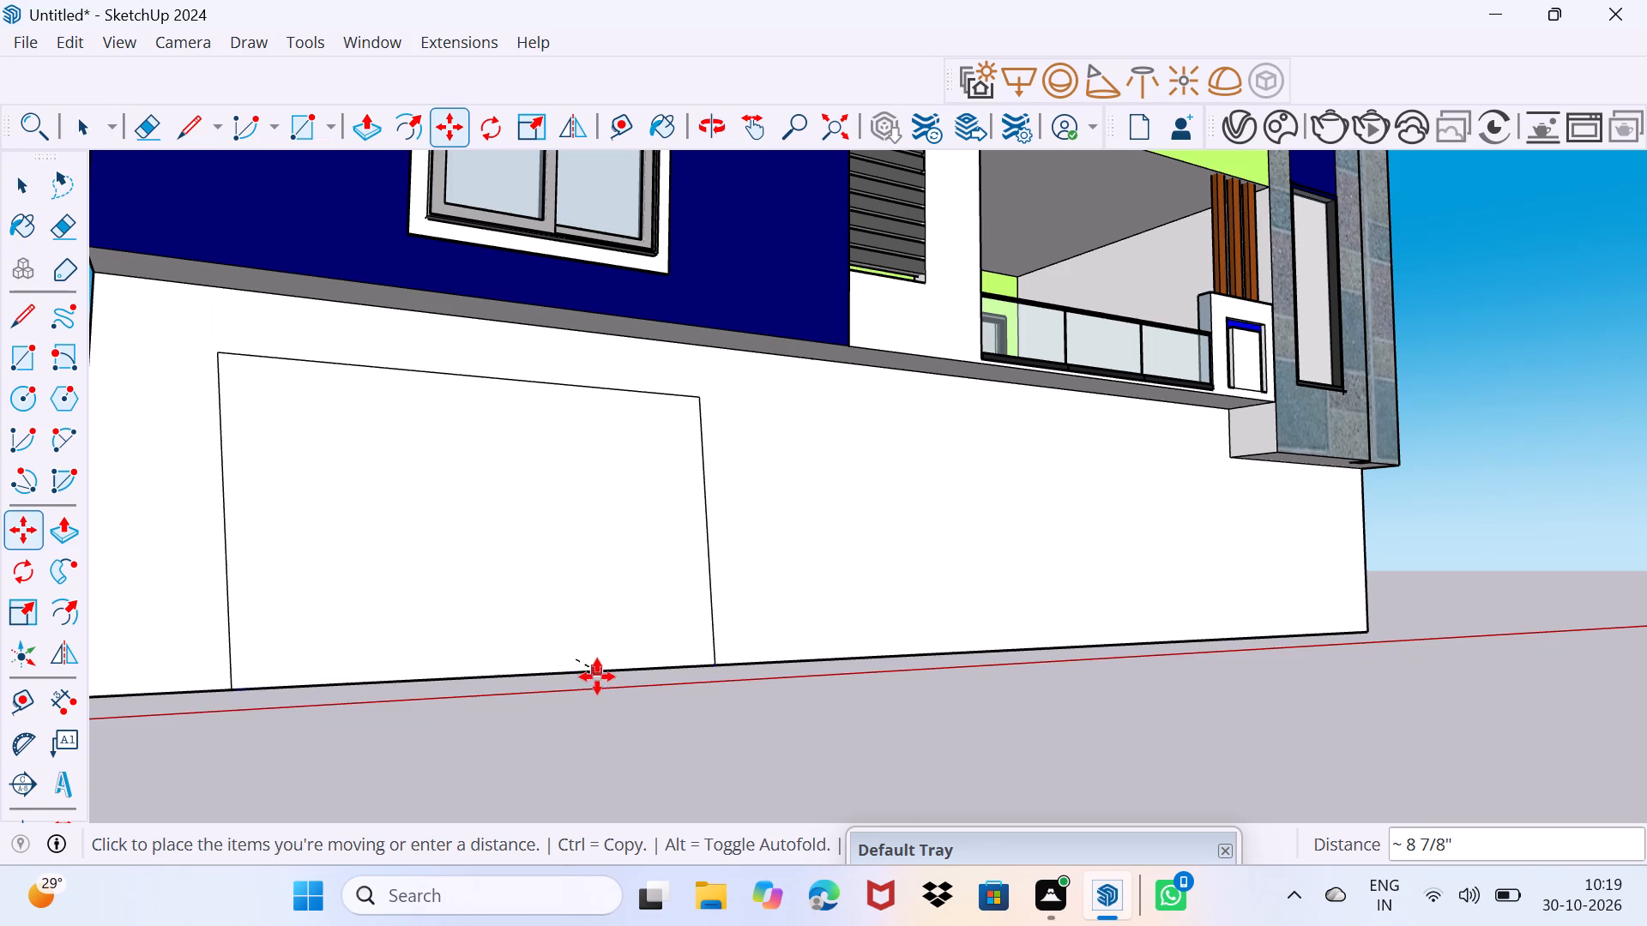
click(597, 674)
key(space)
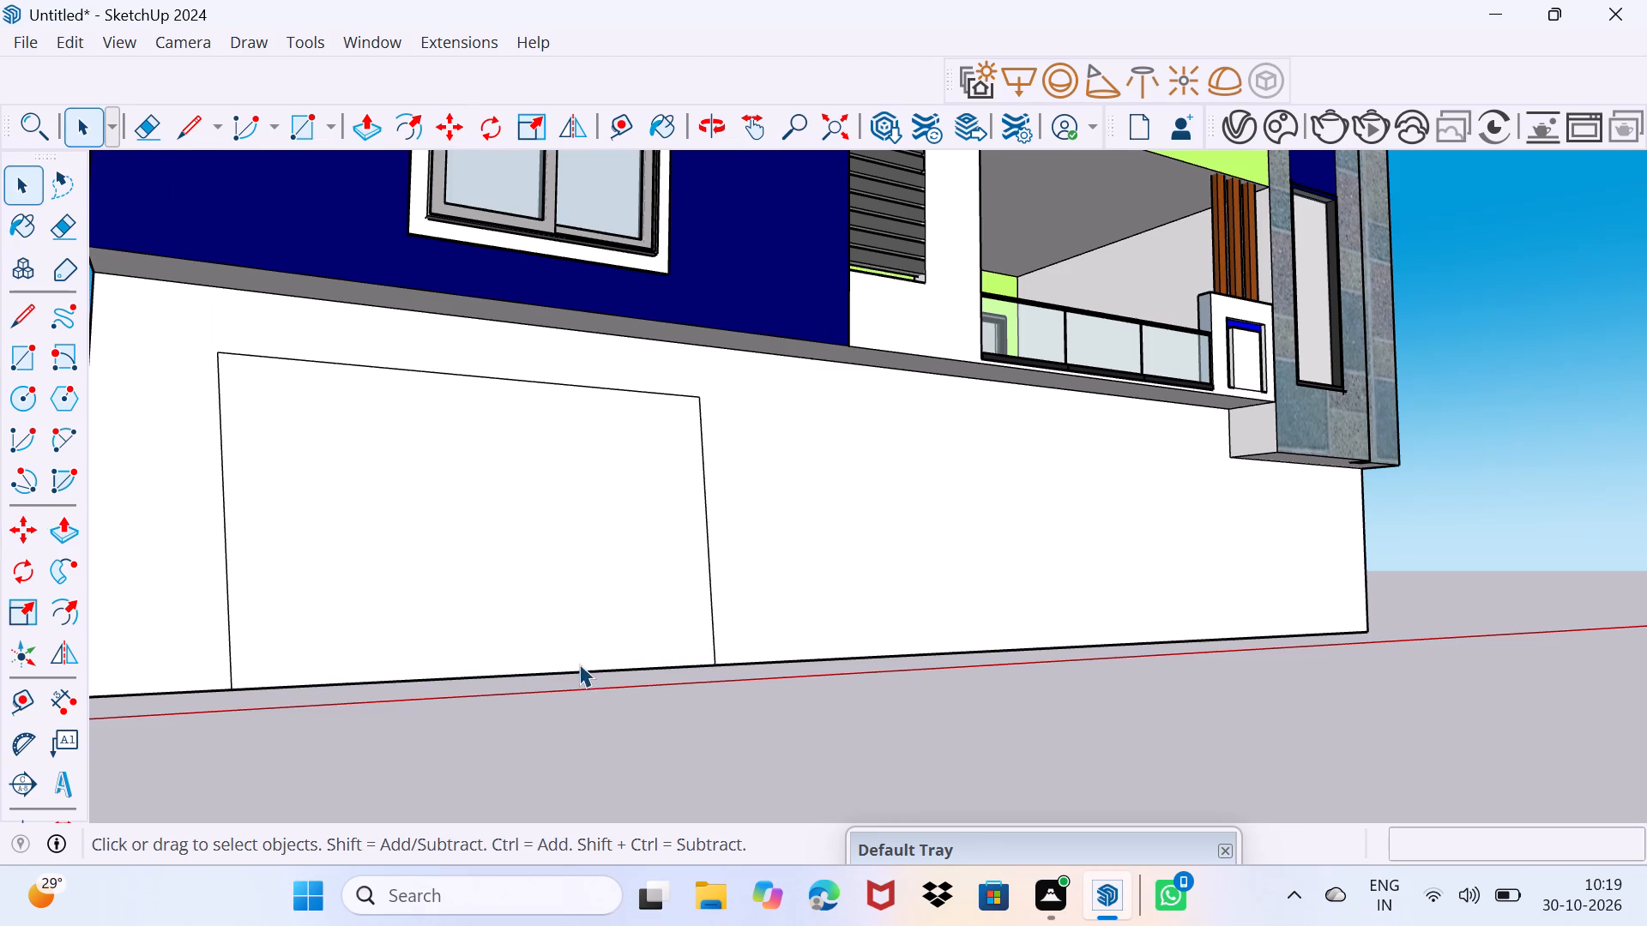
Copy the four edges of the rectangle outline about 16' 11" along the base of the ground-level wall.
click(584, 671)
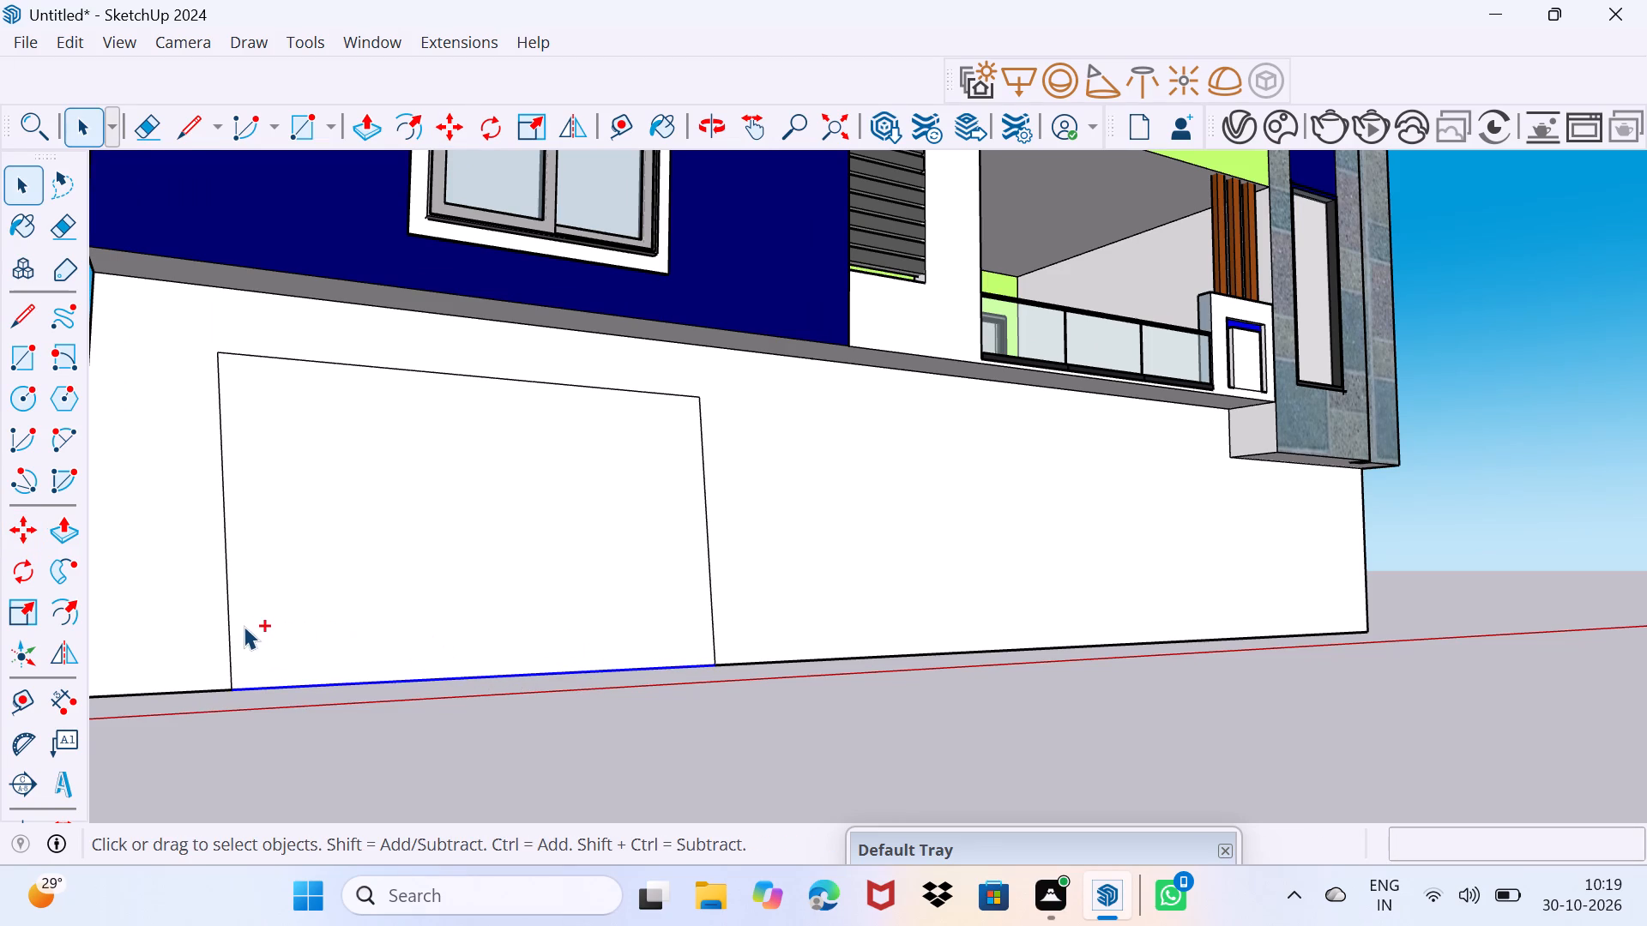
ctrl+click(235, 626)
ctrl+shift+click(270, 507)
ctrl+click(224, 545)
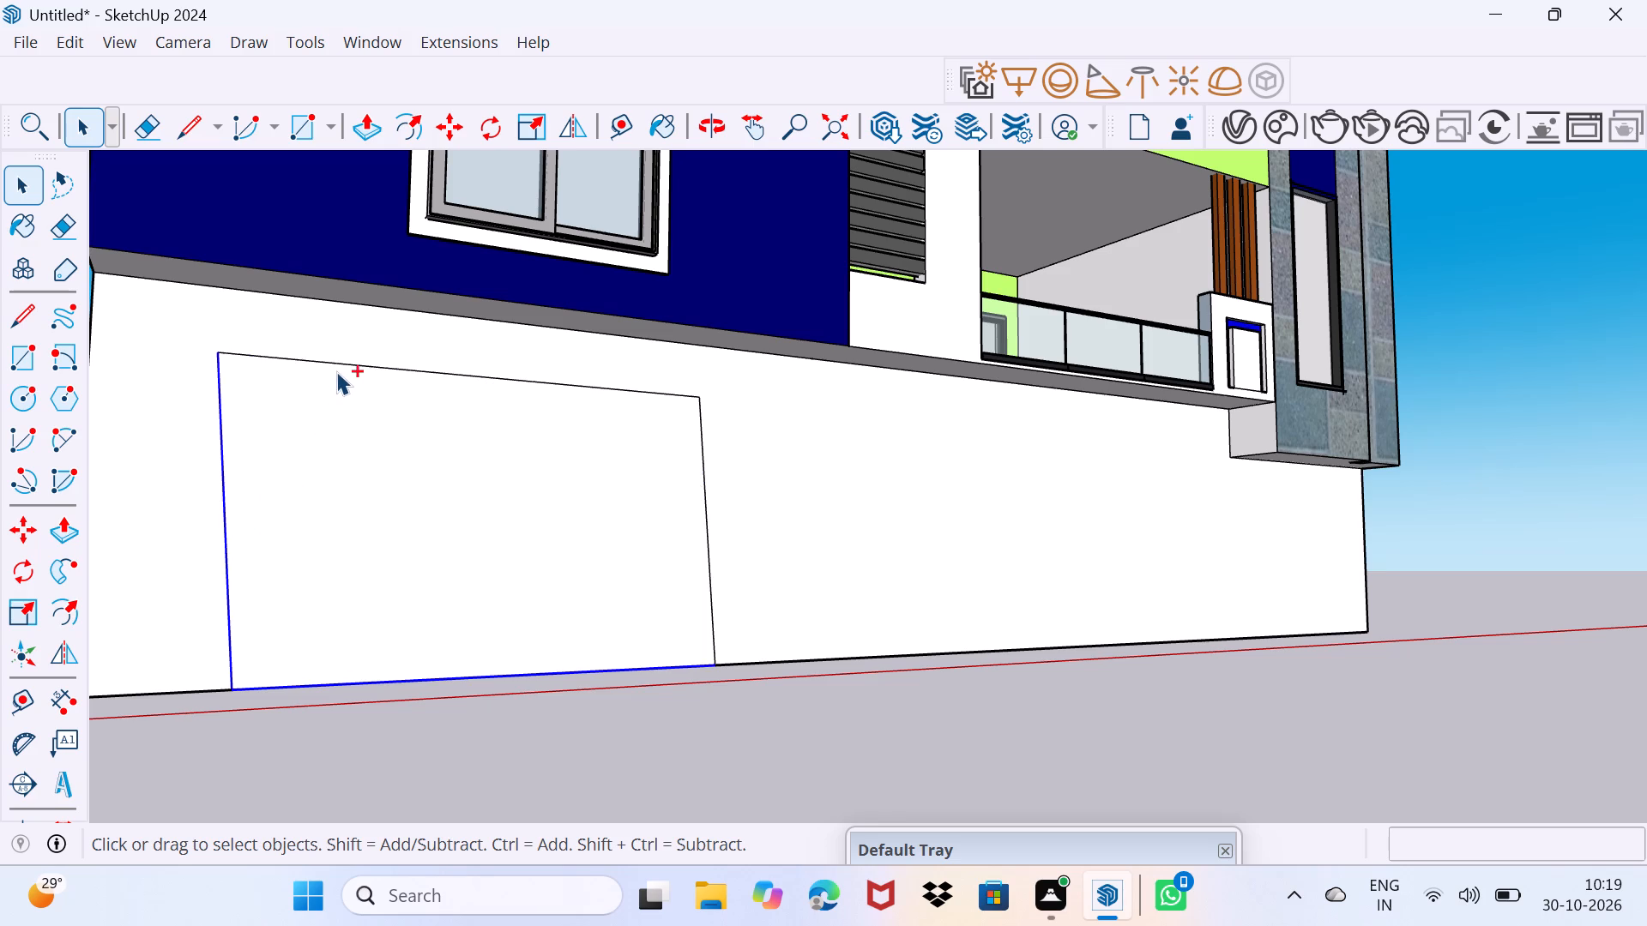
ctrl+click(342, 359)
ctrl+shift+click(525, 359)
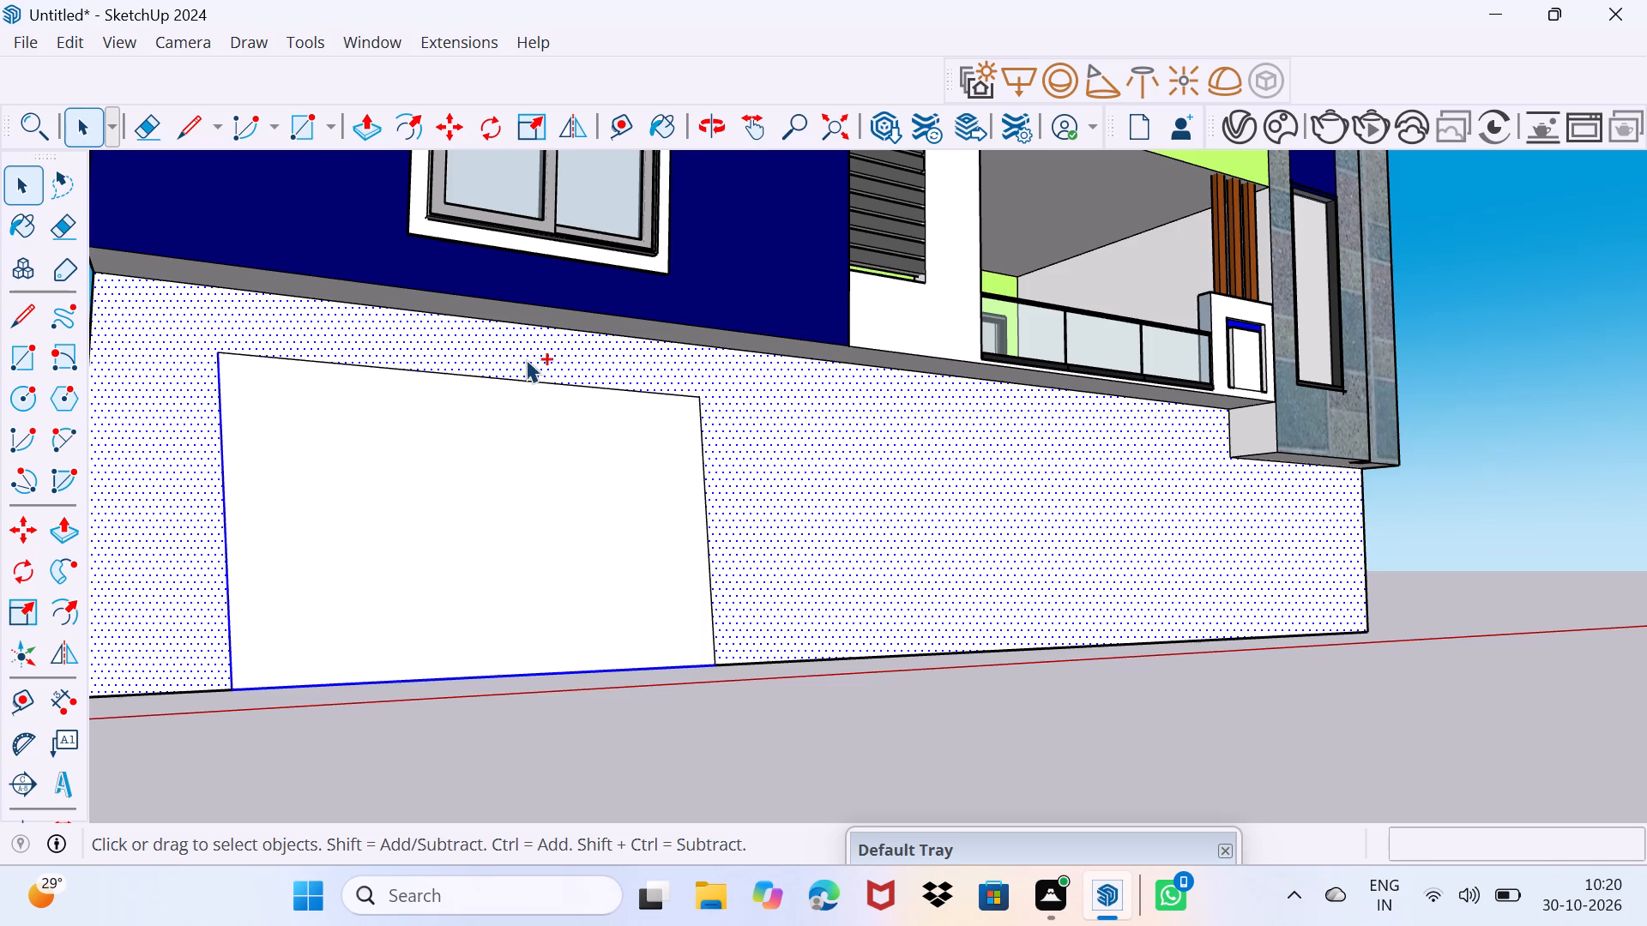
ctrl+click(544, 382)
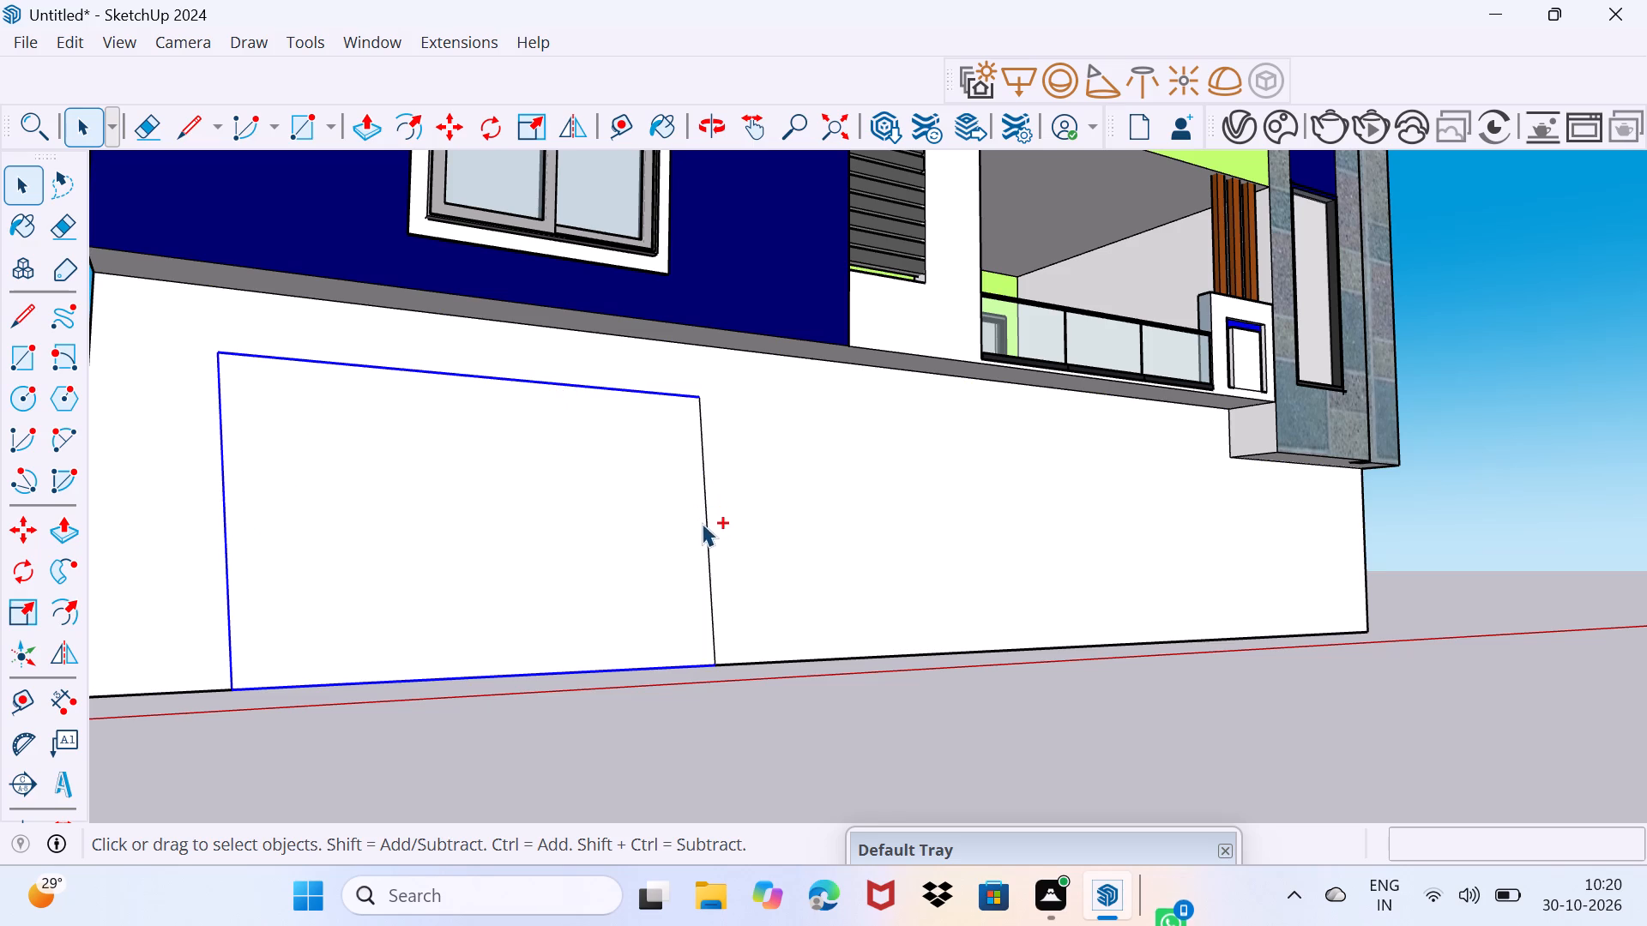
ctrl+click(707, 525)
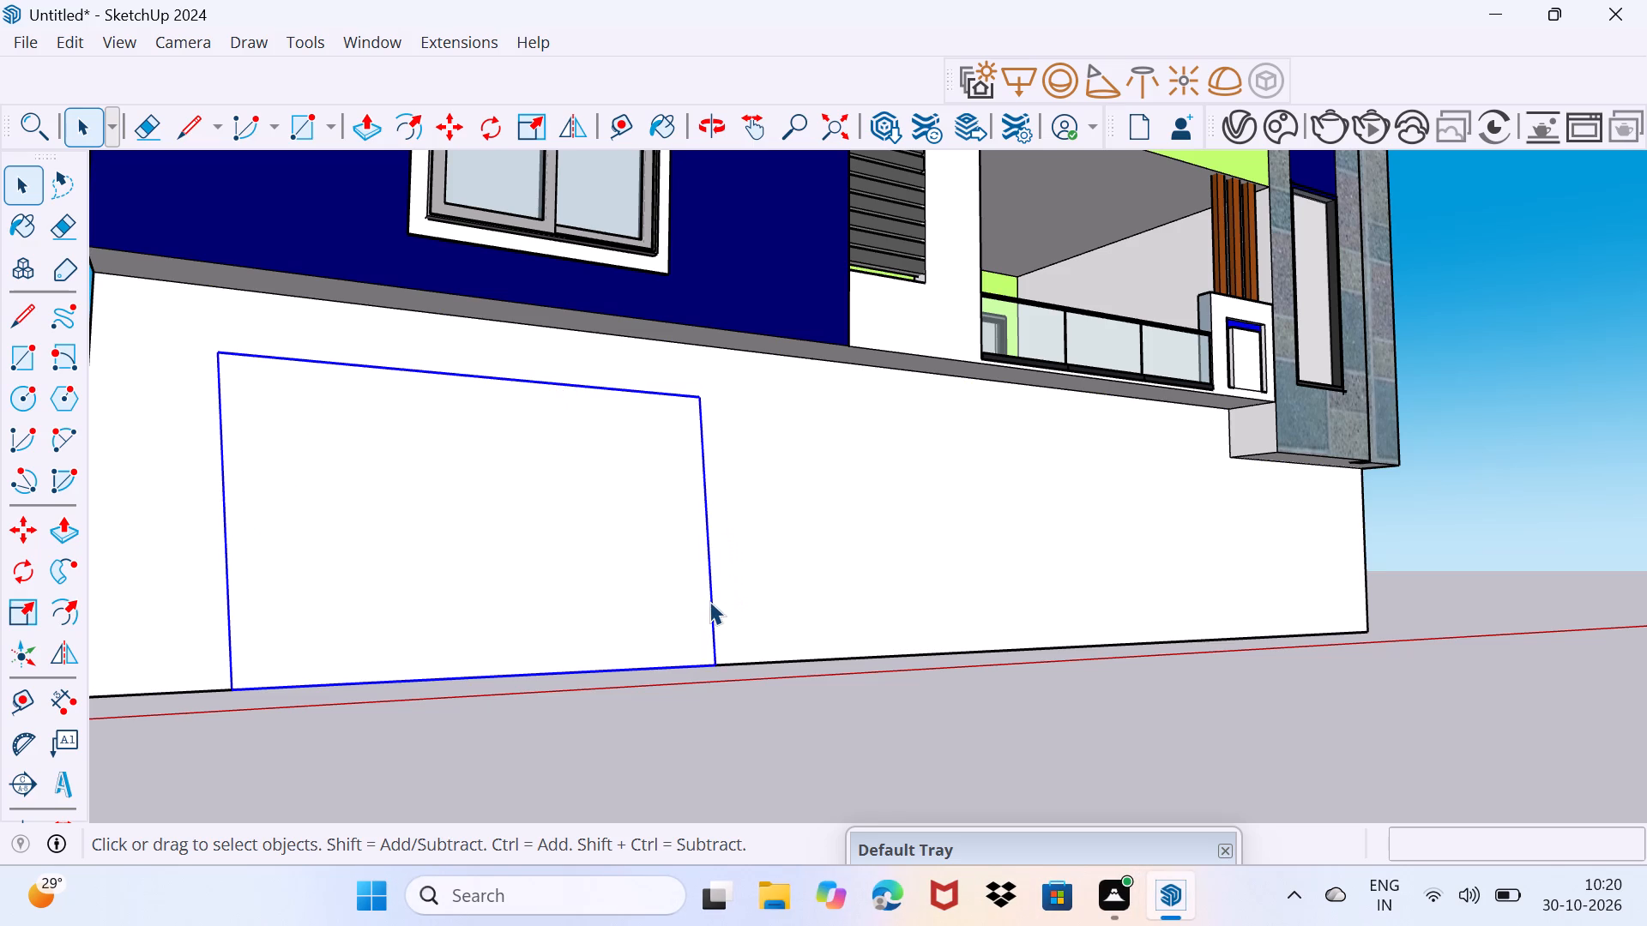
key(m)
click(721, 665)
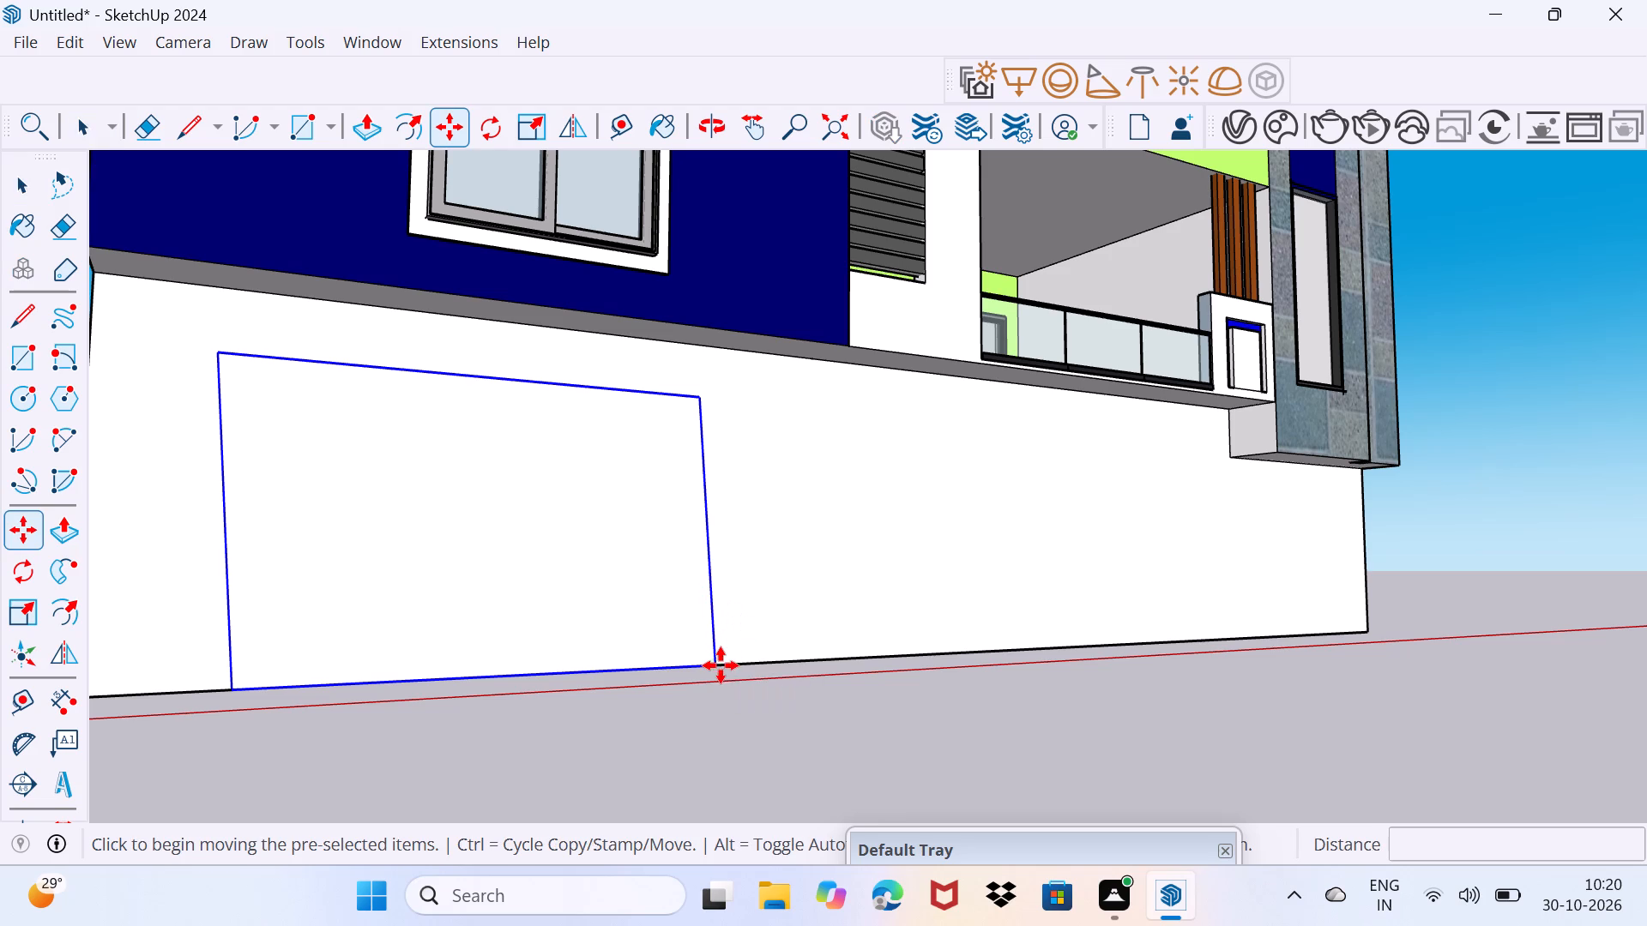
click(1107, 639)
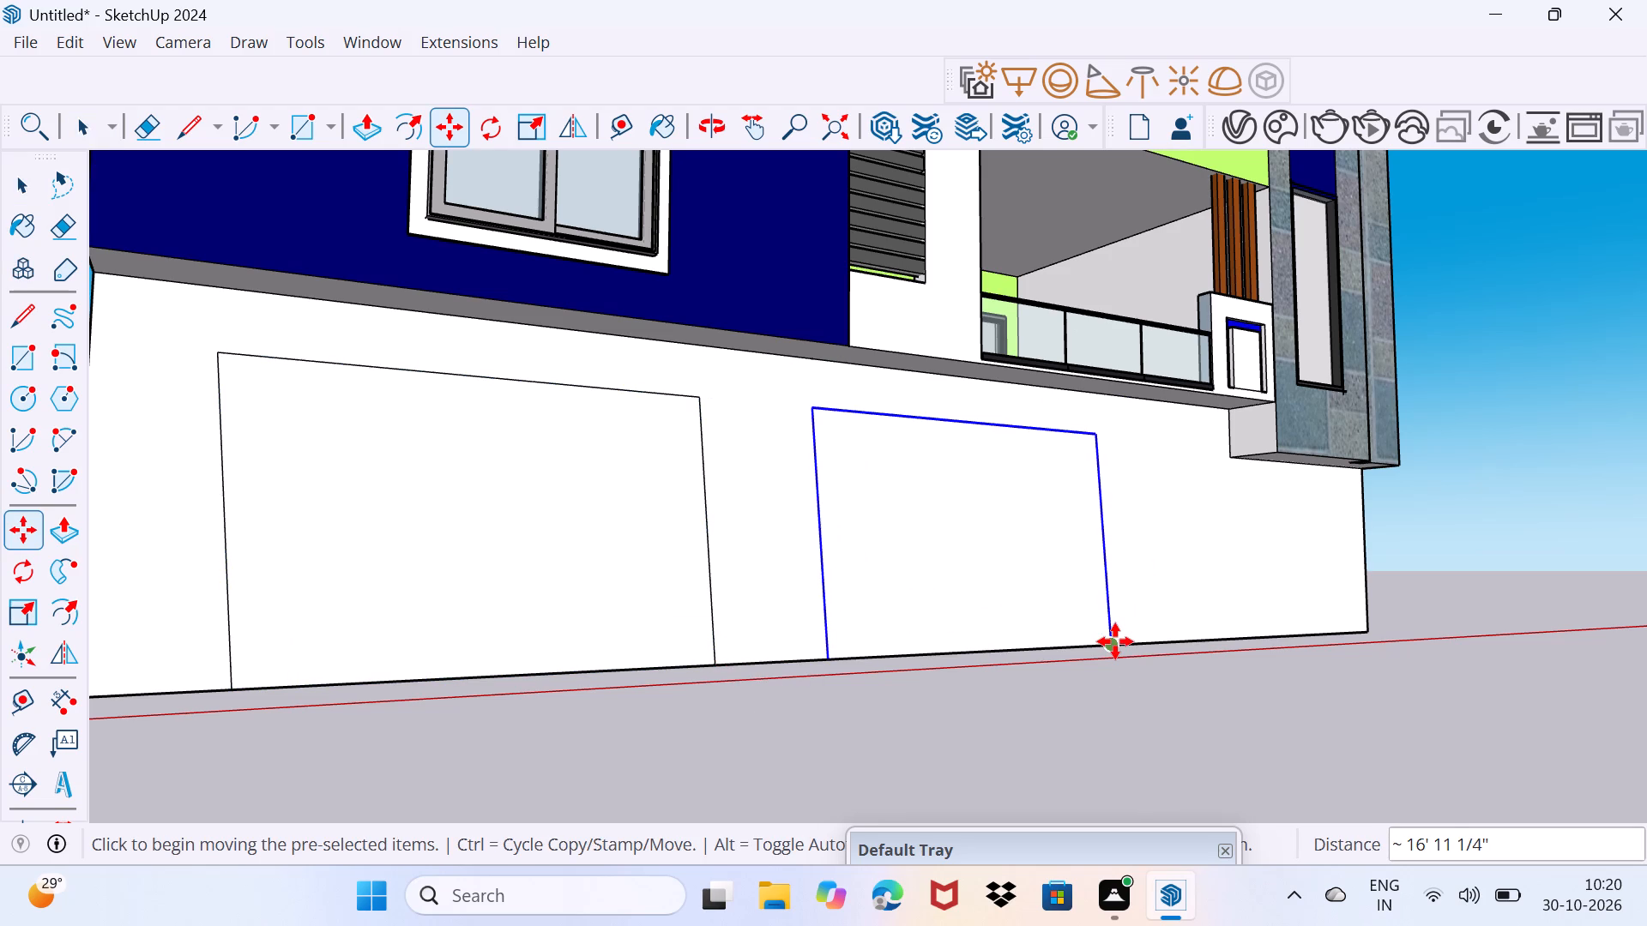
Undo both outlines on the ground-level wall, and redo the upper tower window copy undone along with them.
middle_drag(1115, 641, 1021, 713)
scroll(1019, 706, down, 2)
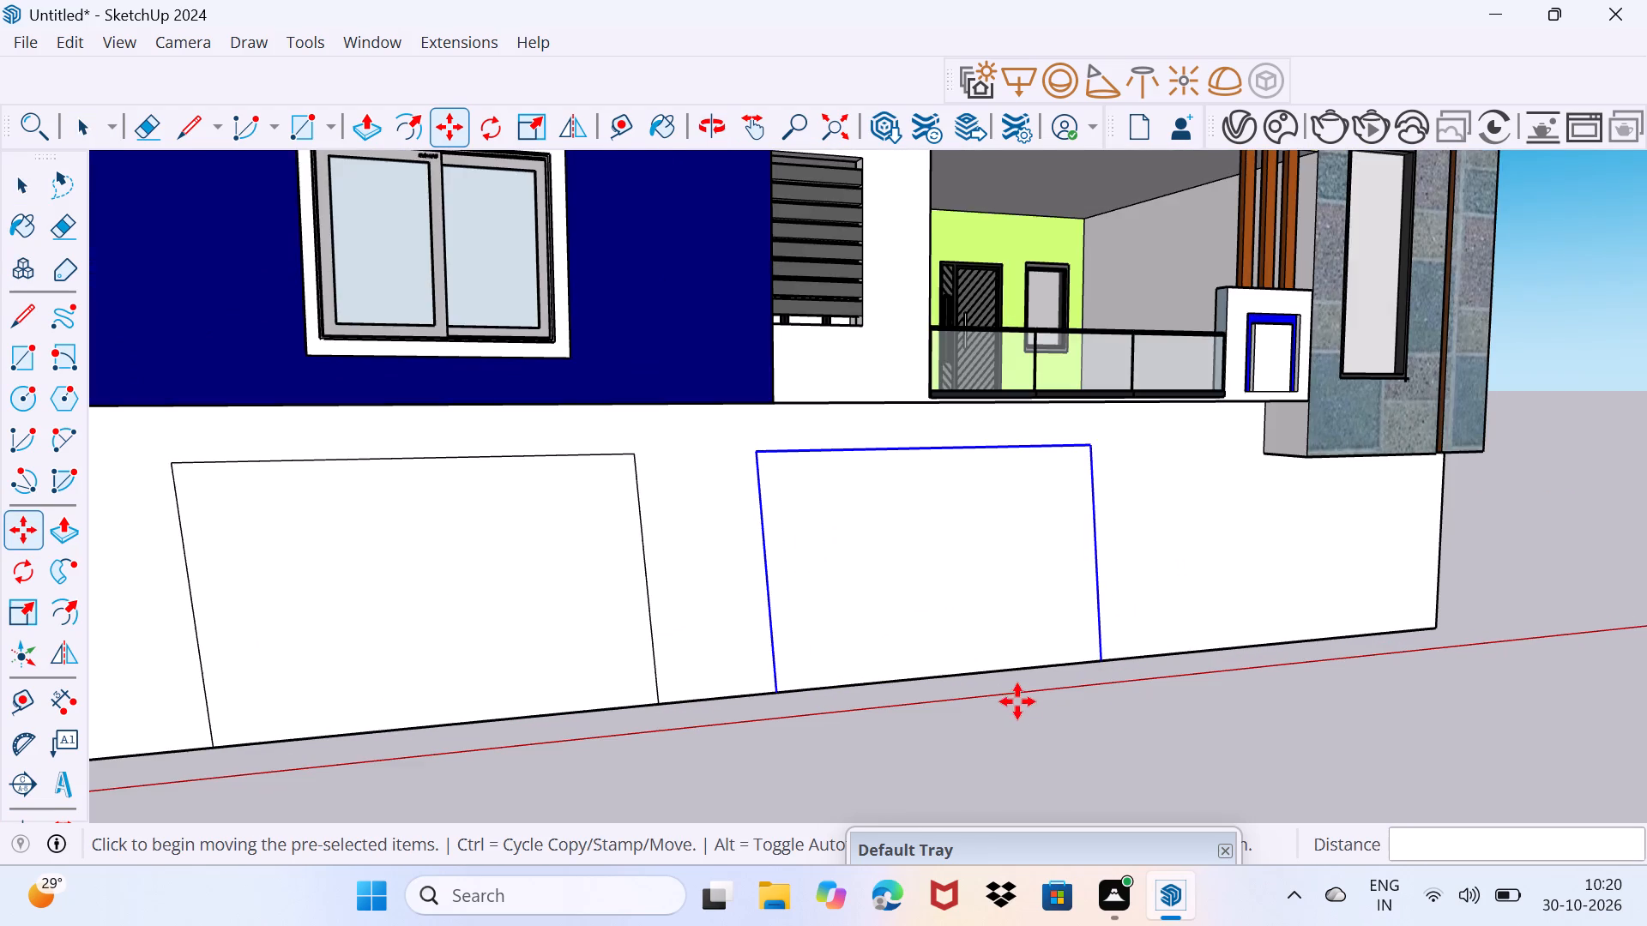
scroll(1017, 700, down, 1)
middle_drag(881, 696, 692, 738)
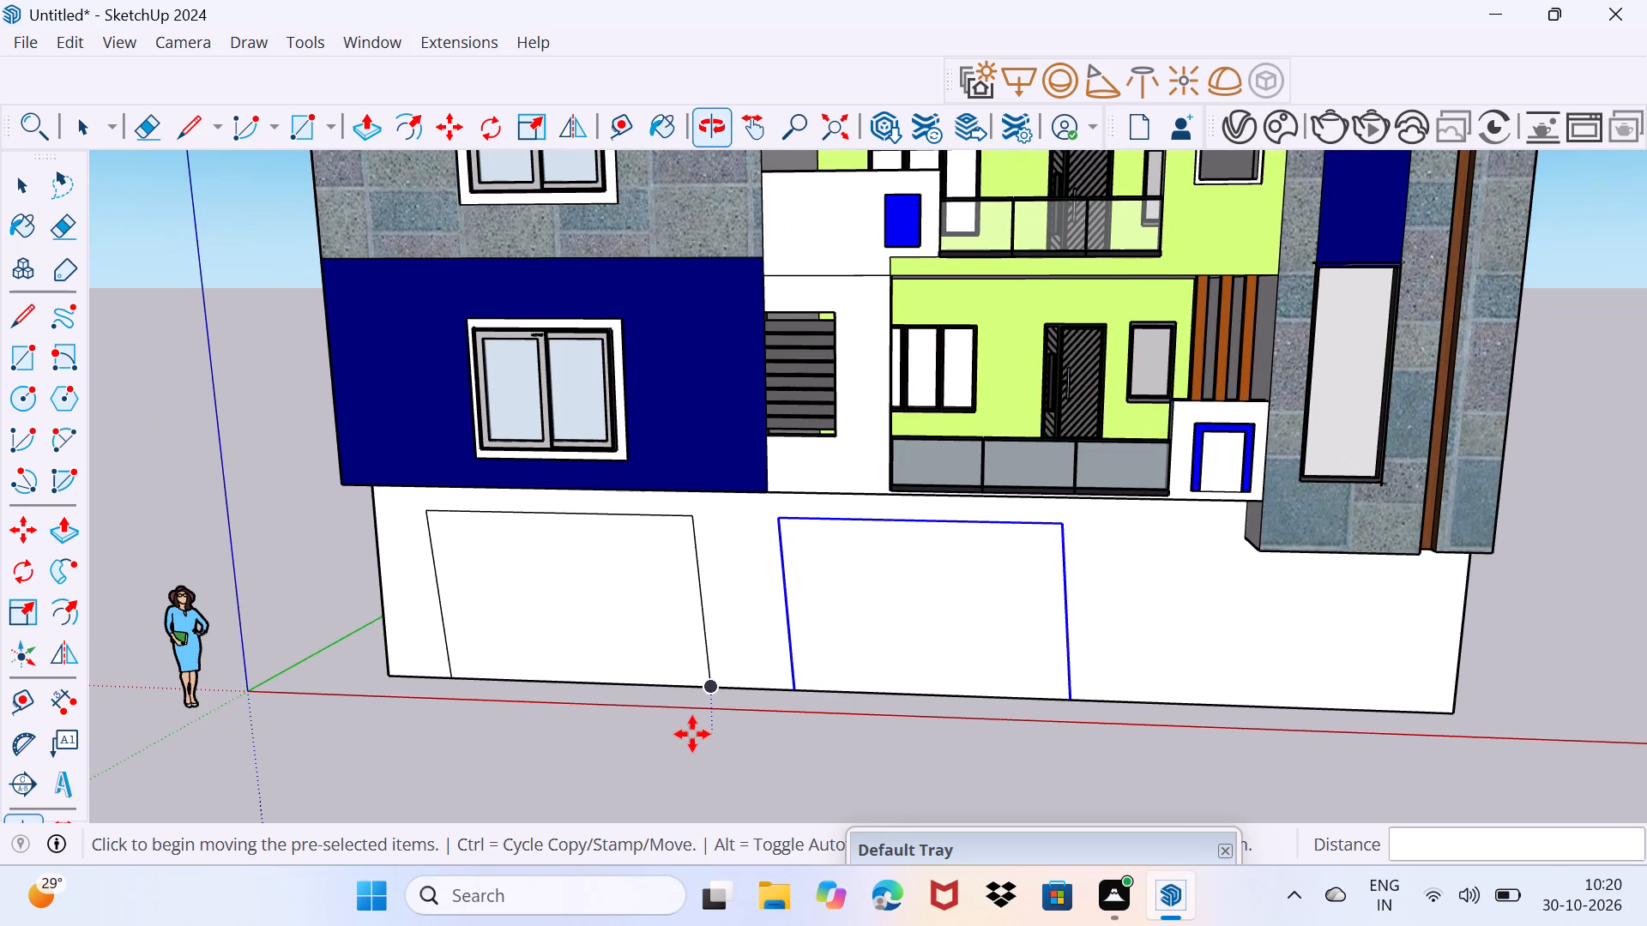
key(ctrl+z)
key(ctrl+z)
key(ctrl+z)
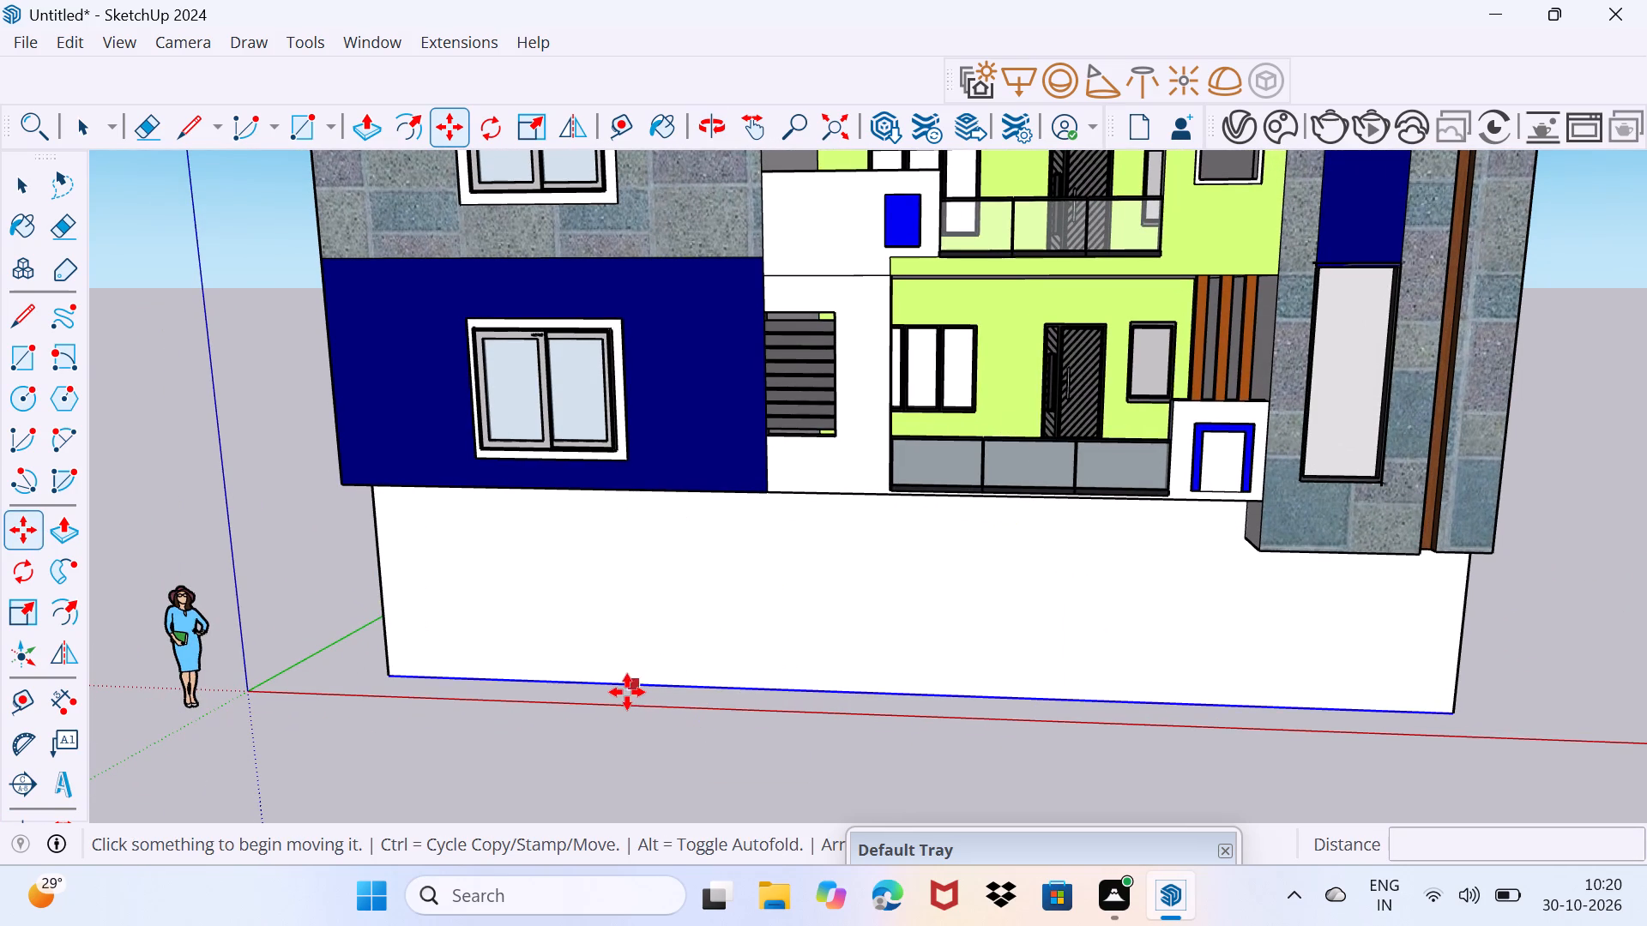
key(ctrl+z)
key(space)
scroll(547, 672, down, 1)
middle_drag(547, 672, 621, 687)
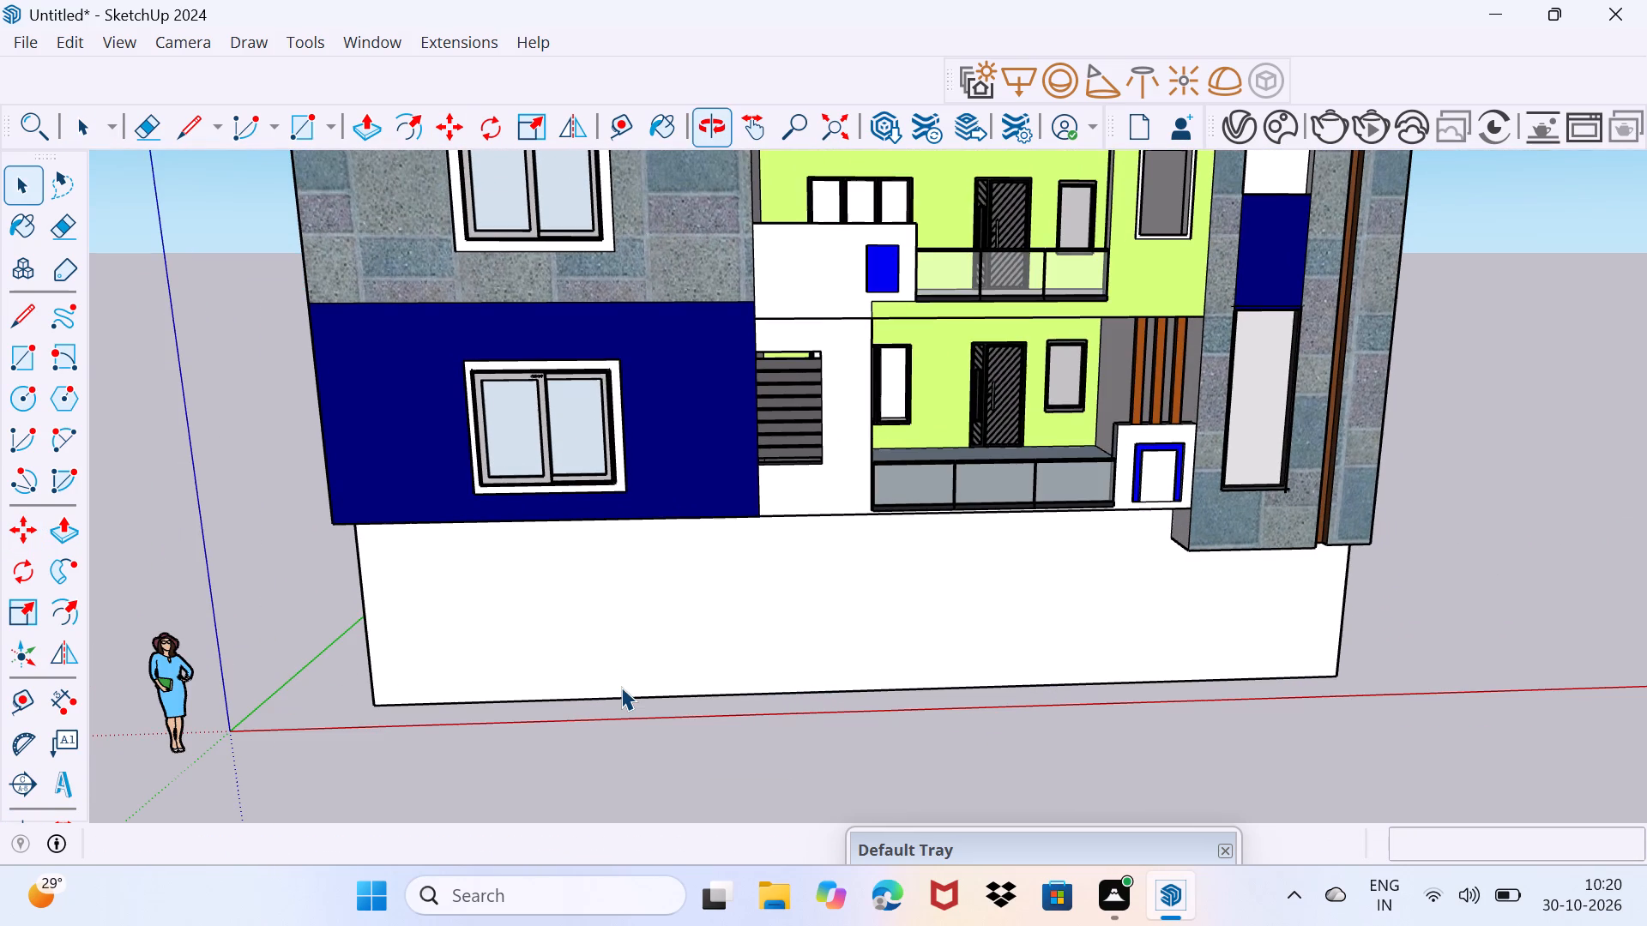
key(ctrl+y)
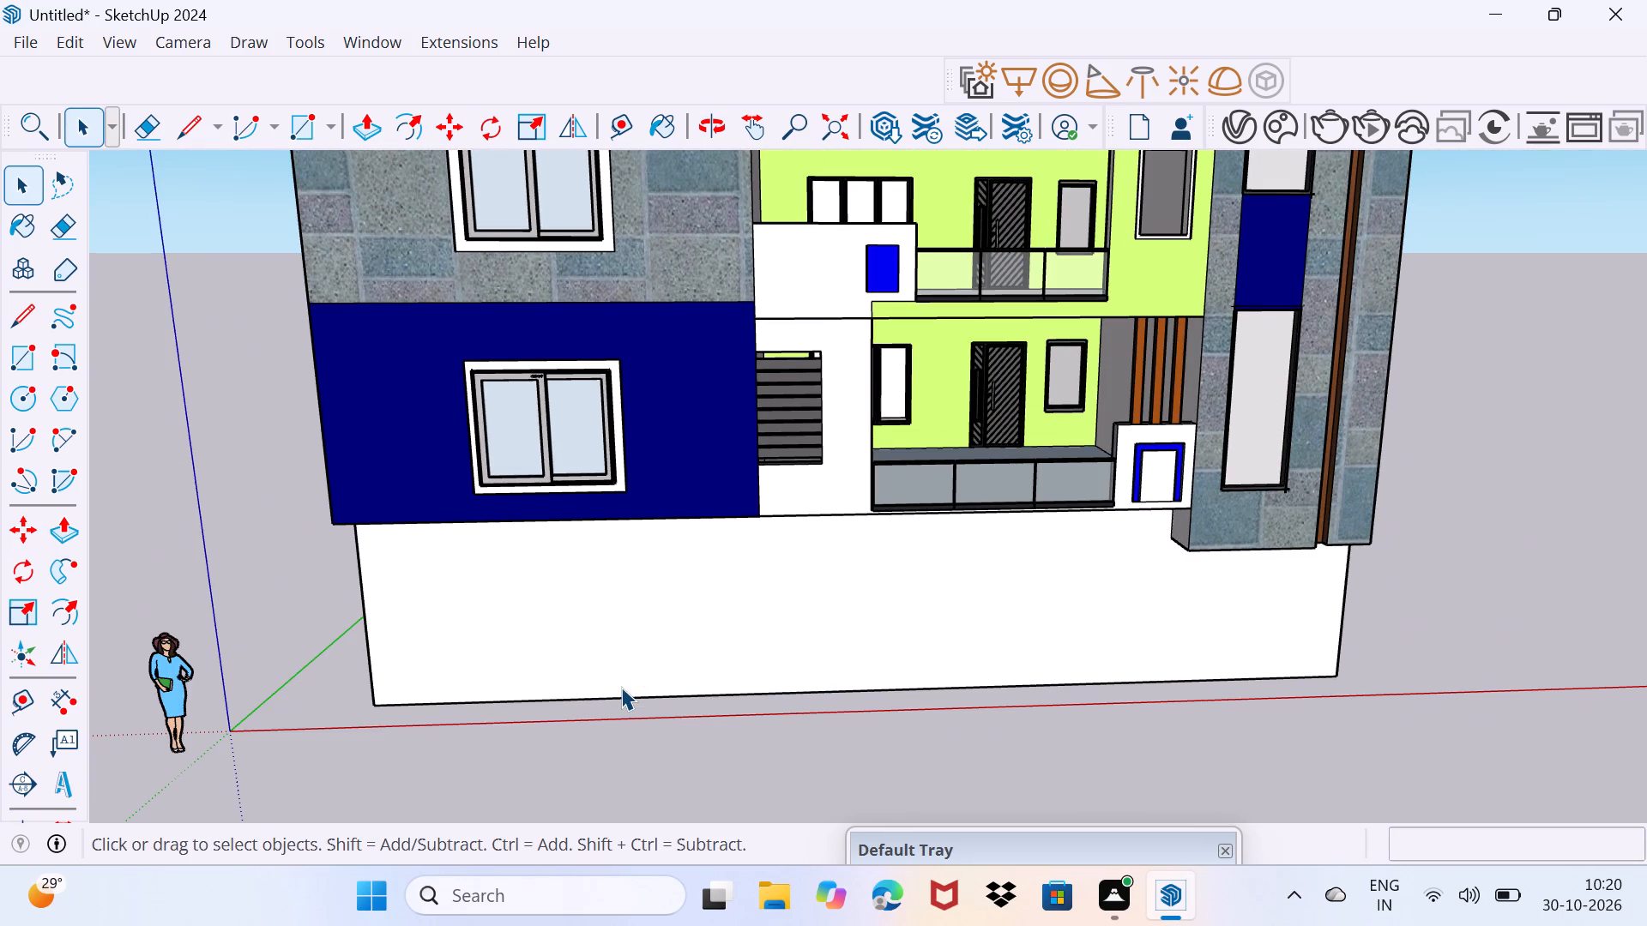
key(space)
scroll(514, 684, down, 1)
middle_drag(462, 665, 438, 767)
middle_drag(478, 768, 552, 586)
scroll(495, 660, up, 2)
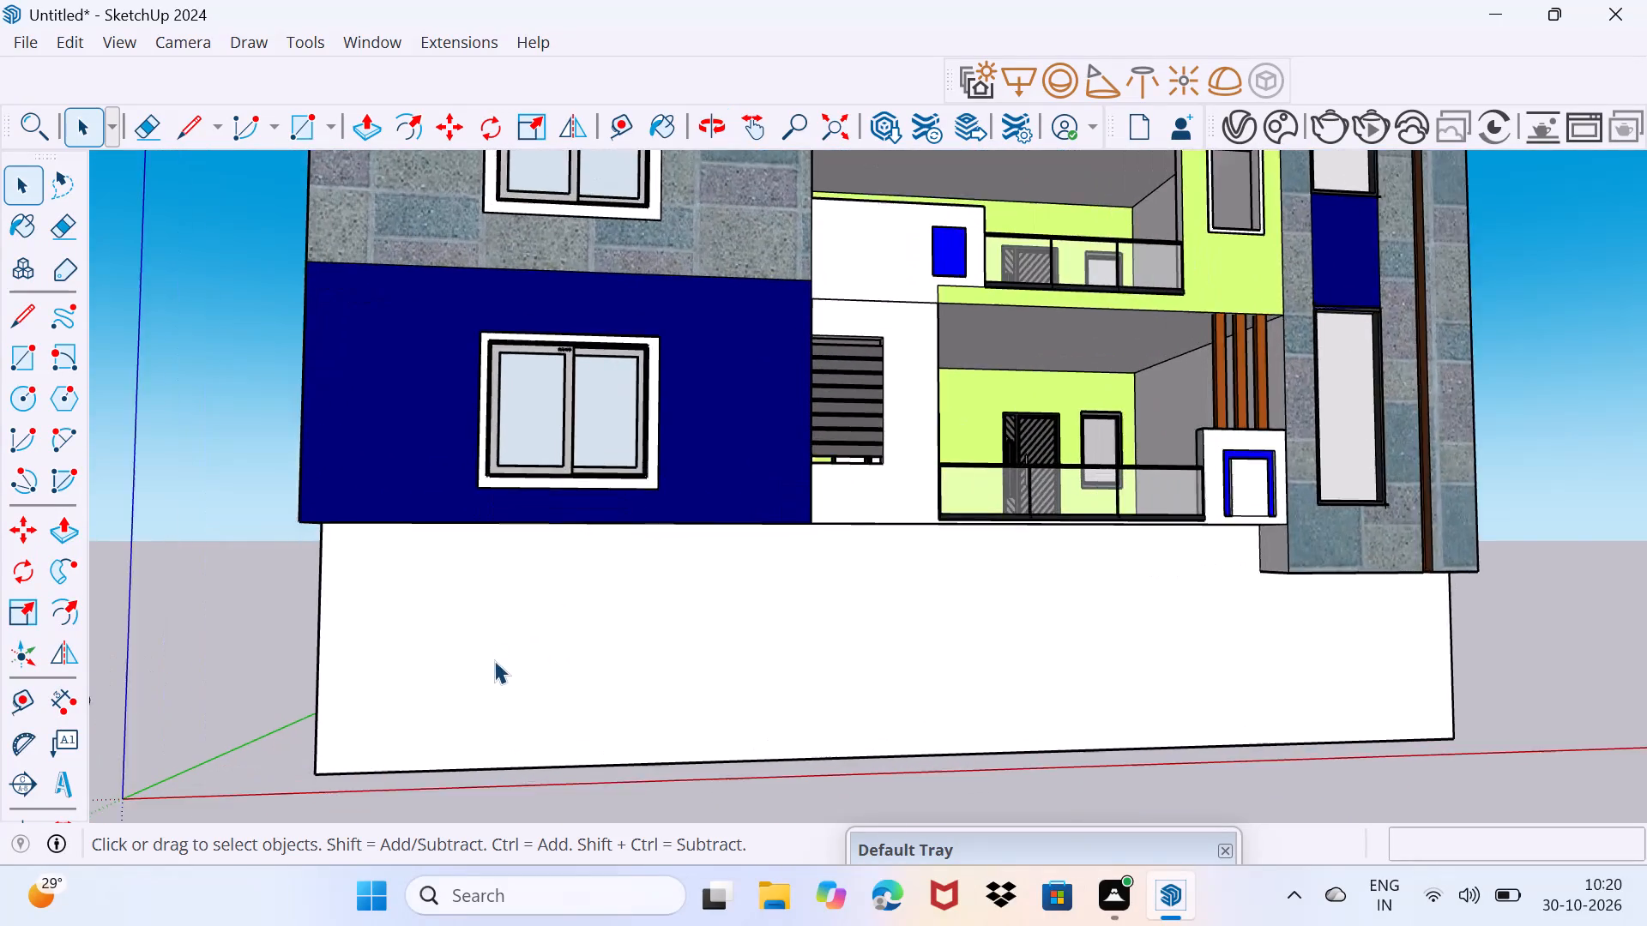
Draw a rectangle about 9' by 9' rising from the base line of the ground-level wall below the navy panel.
scroll(494, 660, up, 1)
middle_drag(535, 702, 585, 725)
key(r)
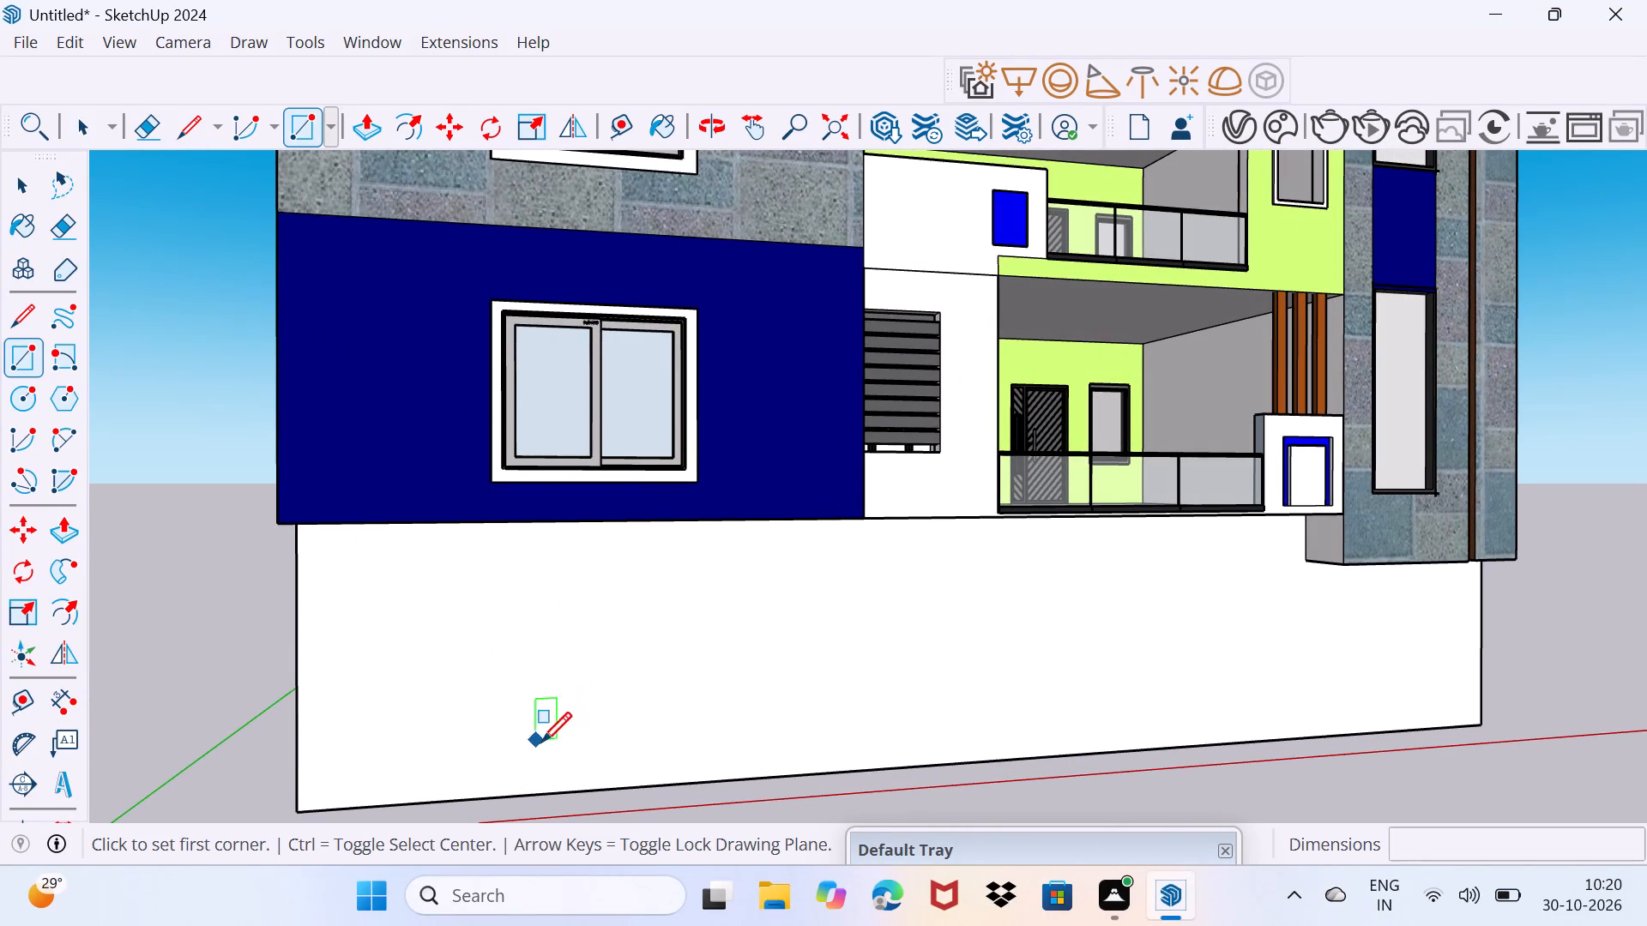
click(394, 797)
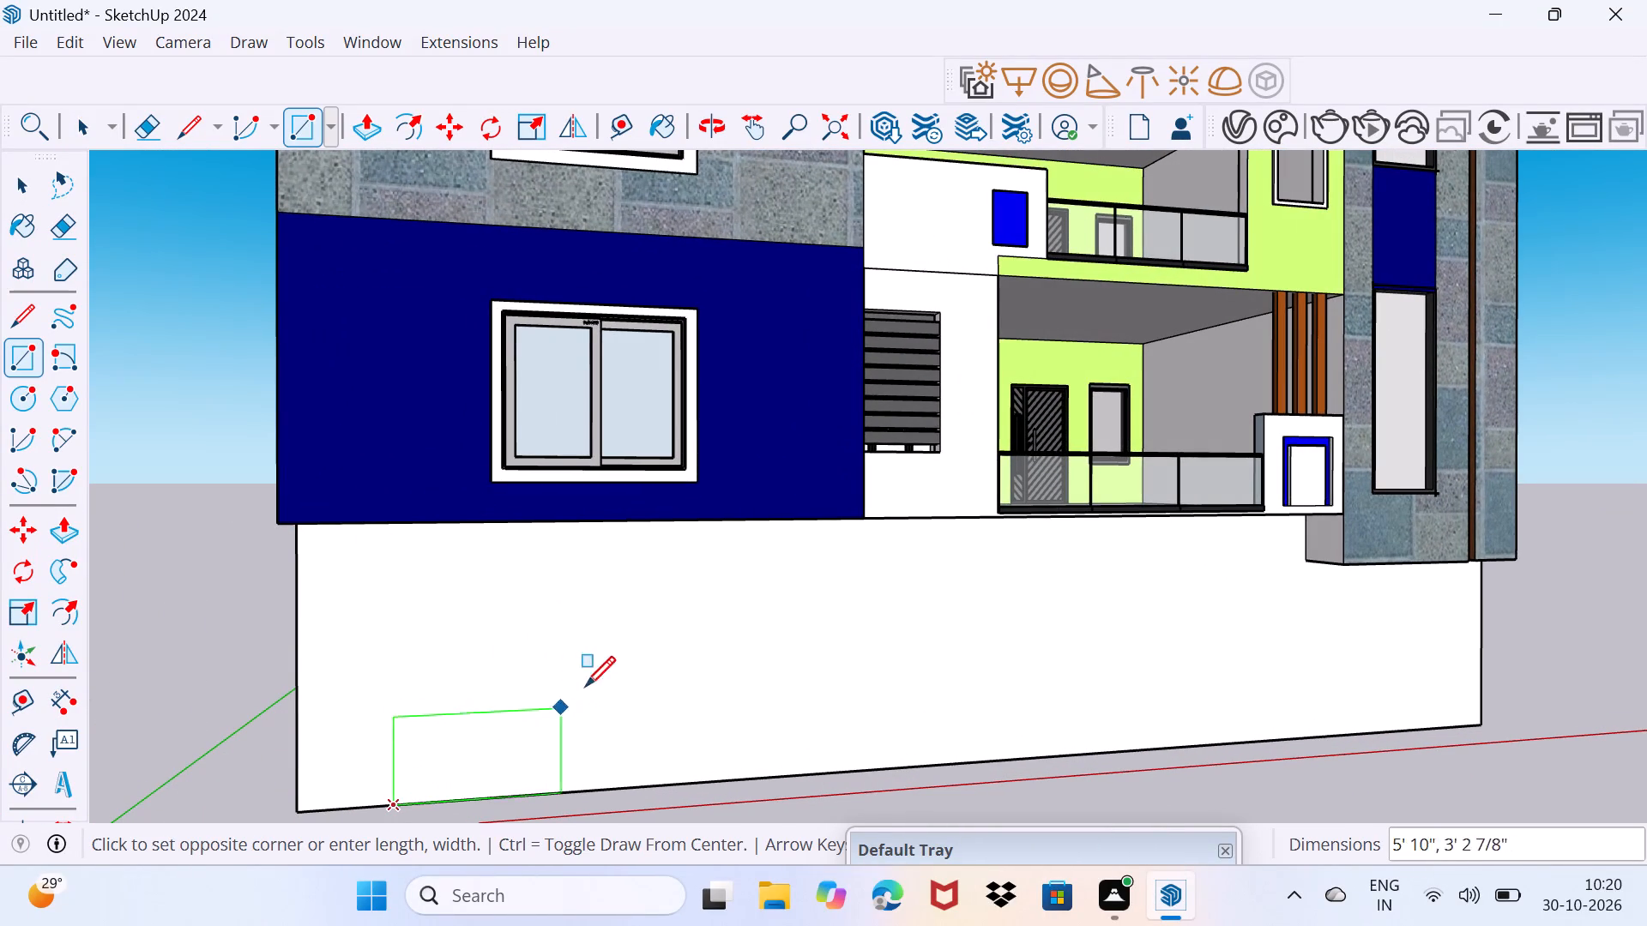
click(655, 553)
key(space)
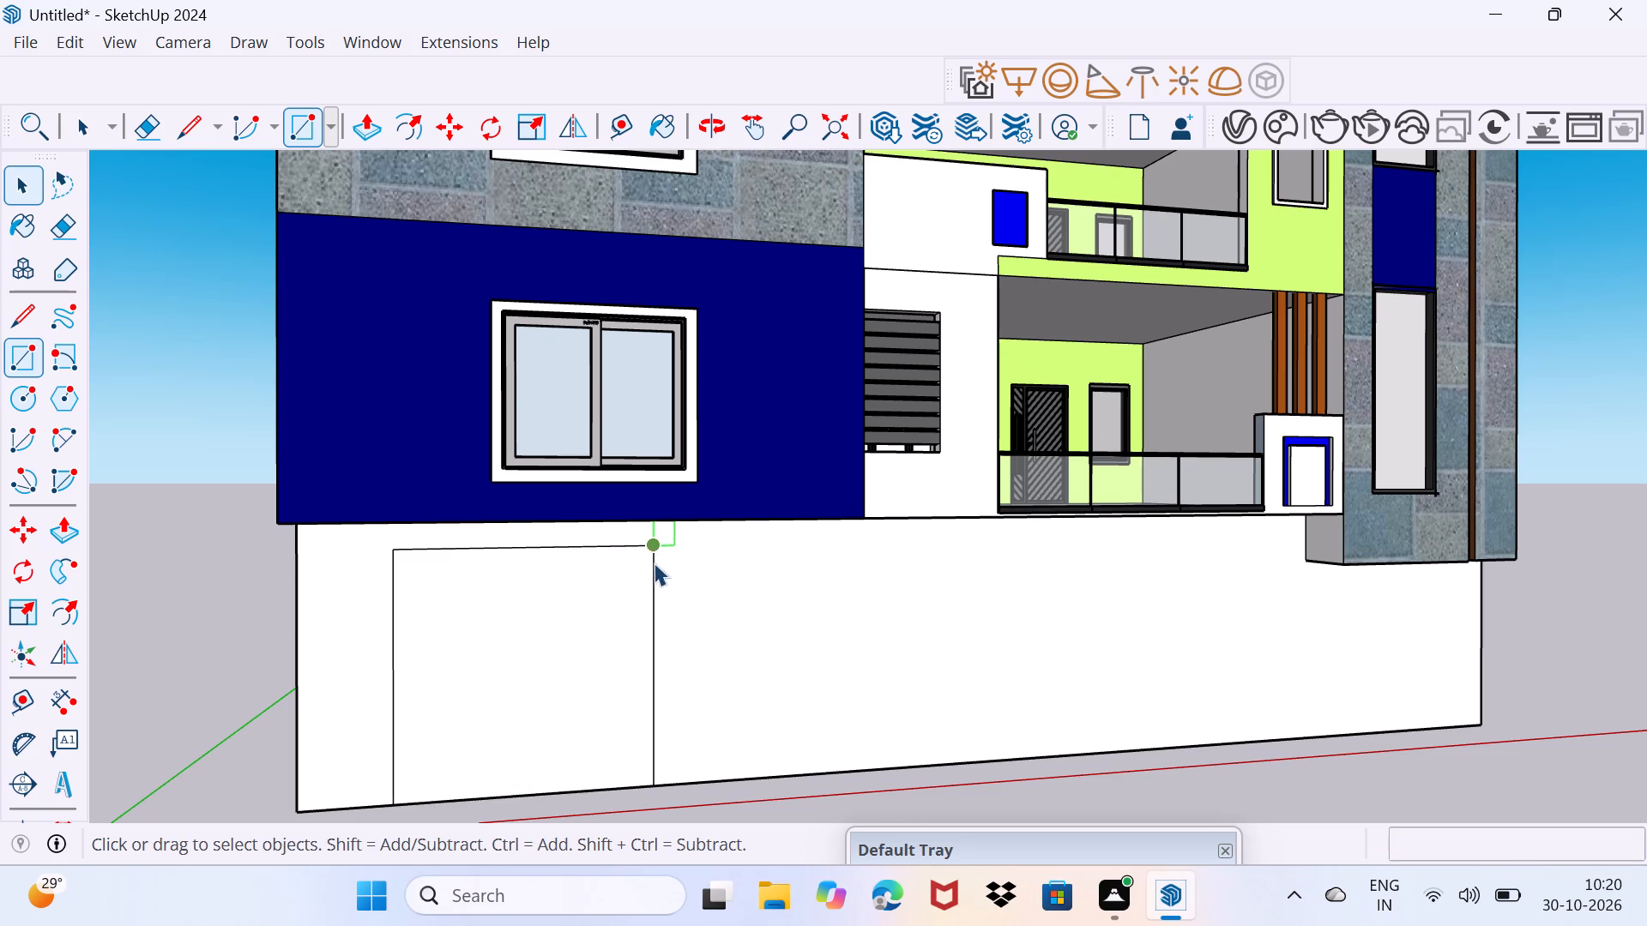
Copy the rectangle's four edges twice along the base of the ground-level wall, each copy about 11' 10" from the previous one.
click(656, 604)
ctrl+click(532, 789)
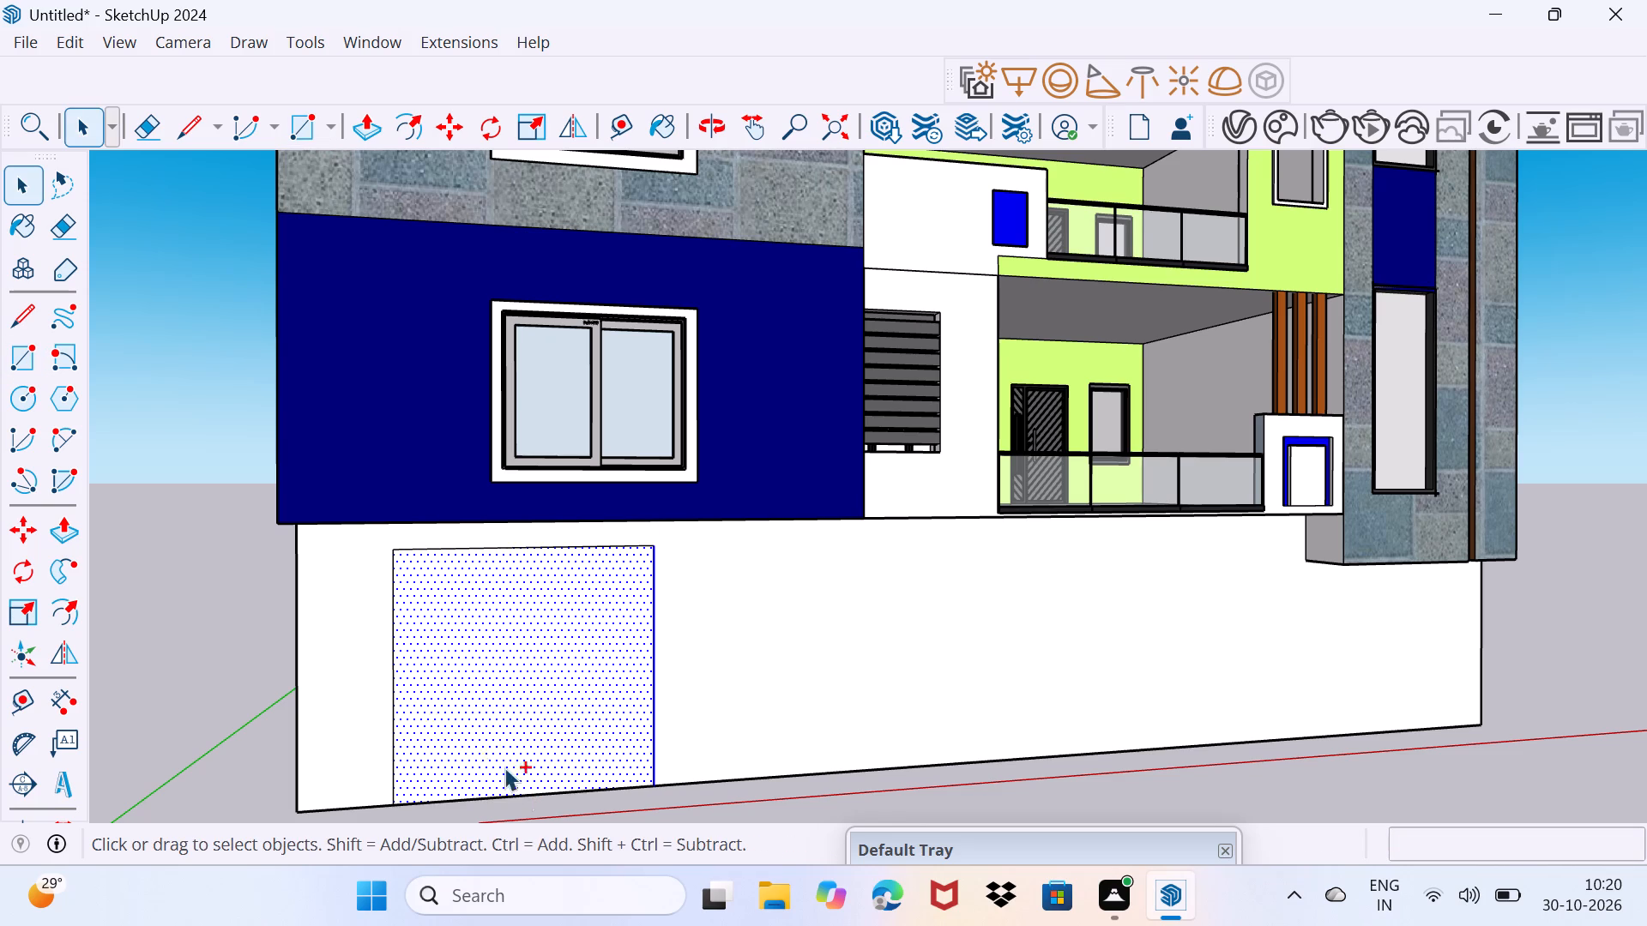
ctrl+shift+click(457, 702)
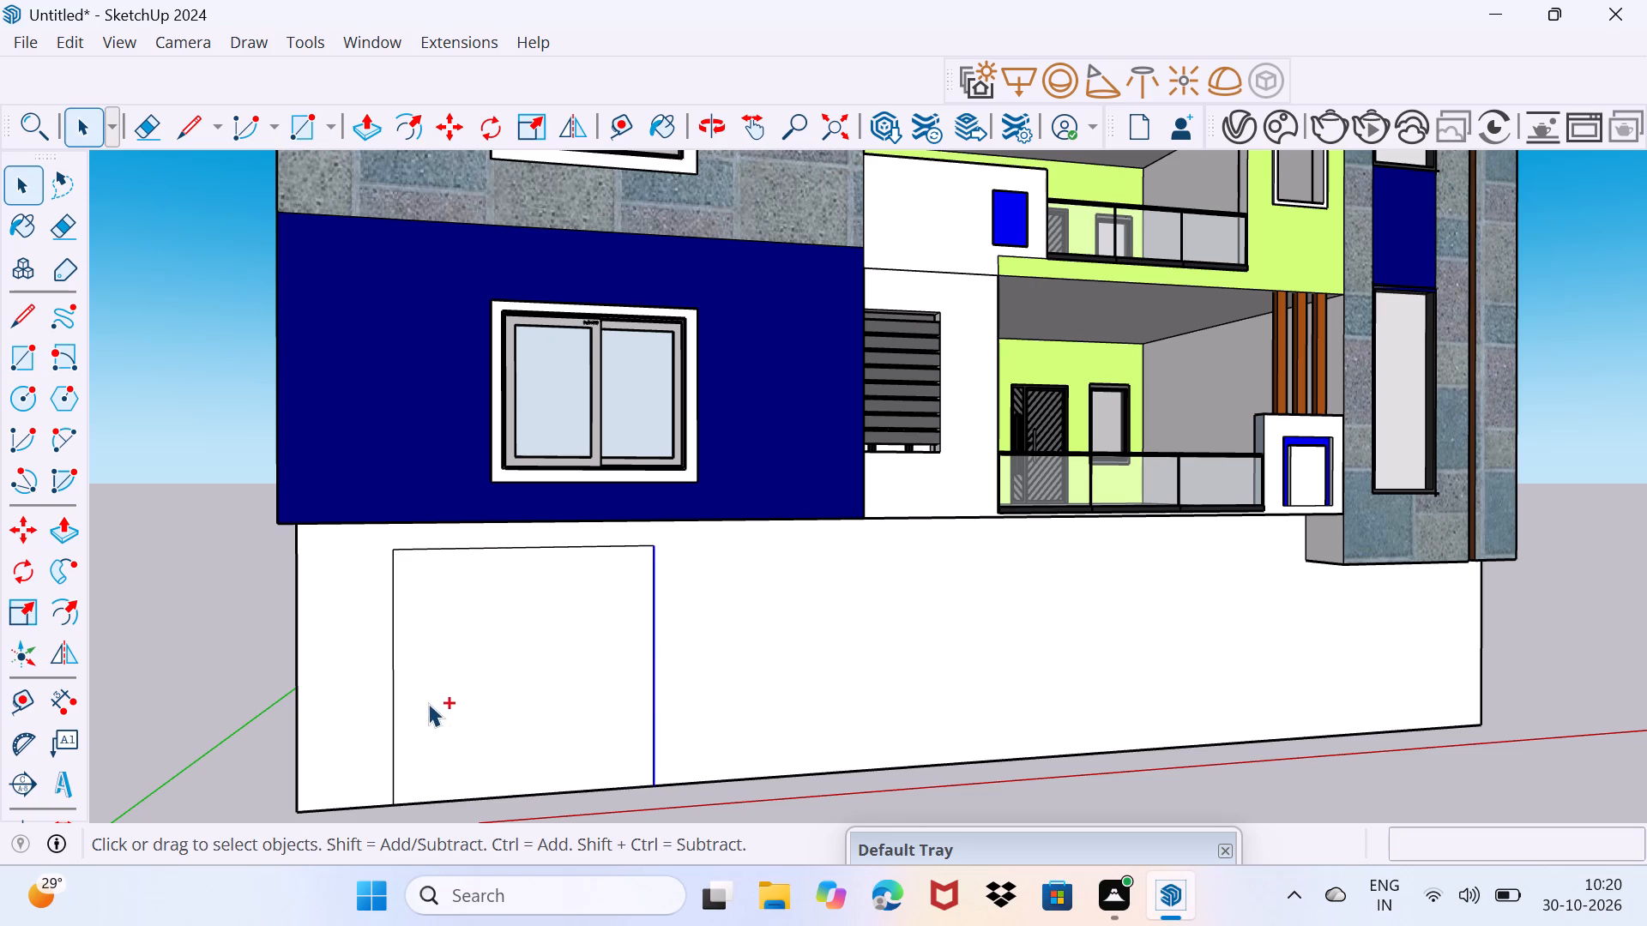
ctrl+click(393, 713)
ctrl+click(482, 794)
ctrl+shift+click(484, 678)
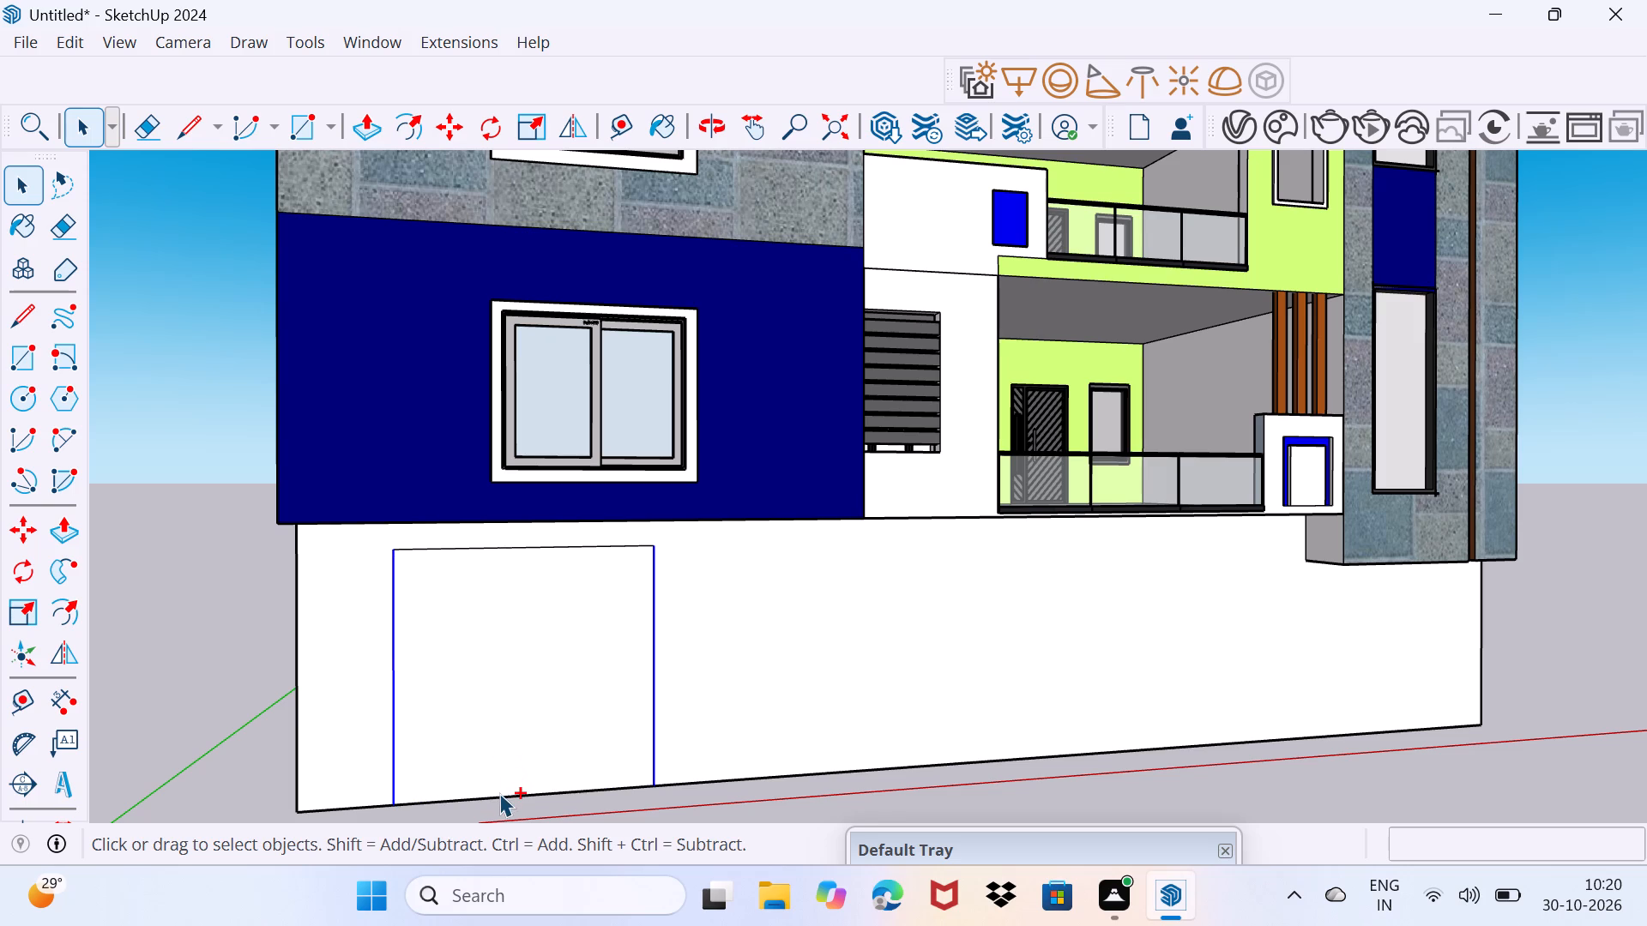
ctrl+click(499, 793)
ctrl+shift+click(506, 665)
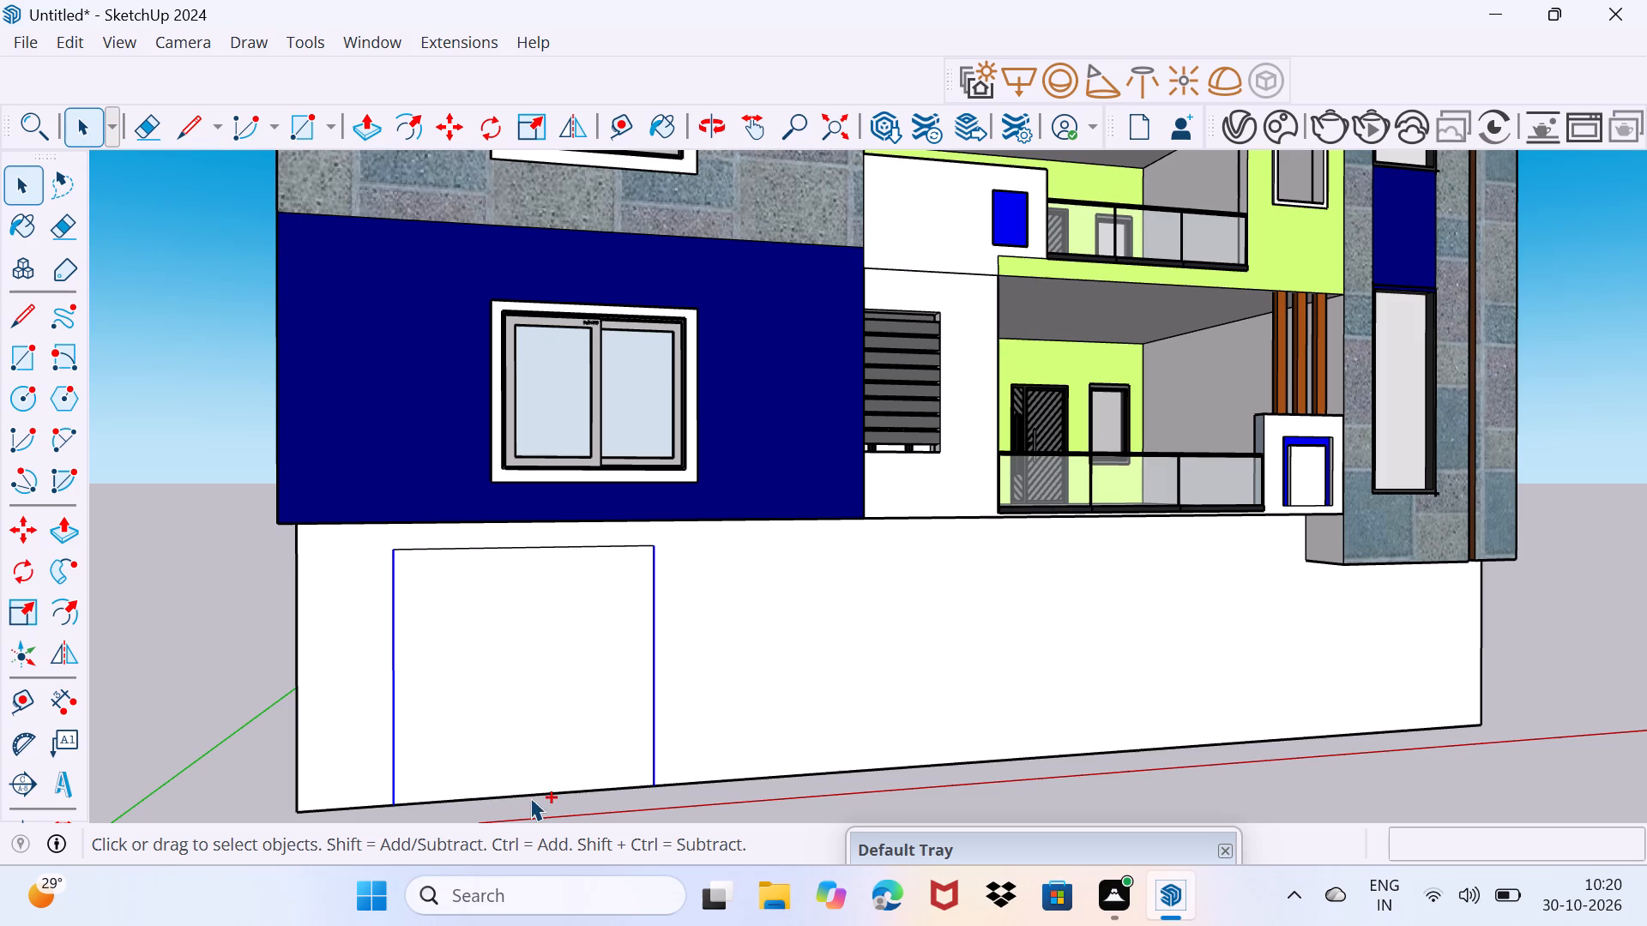
ctrl+click(529, 791)
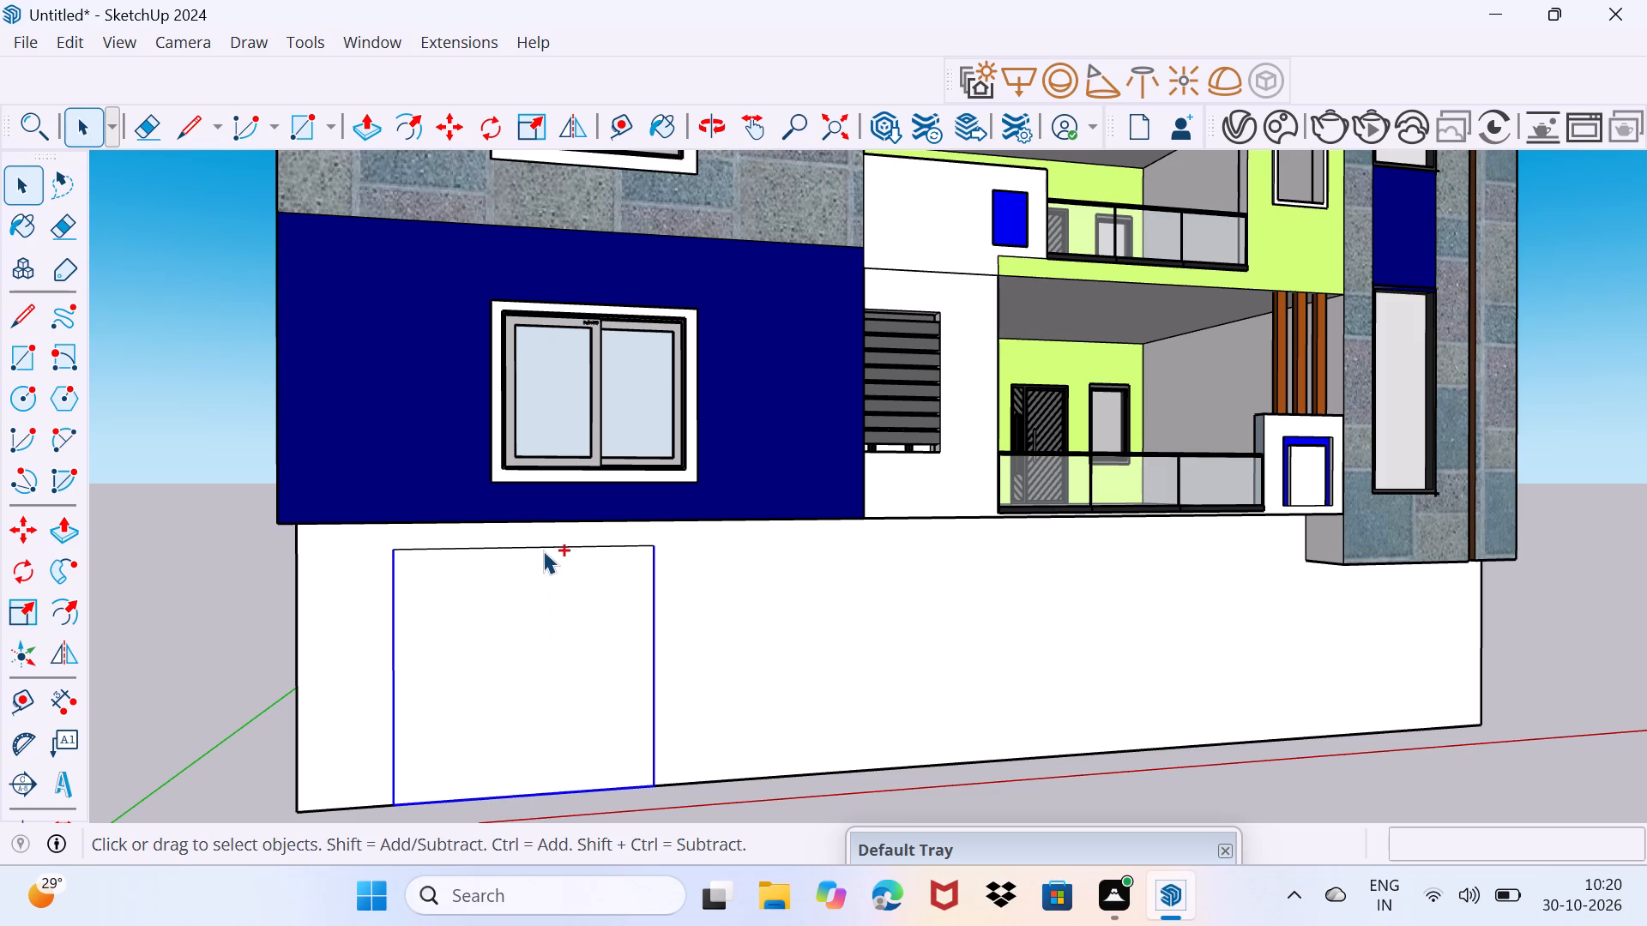
ctrl+click(544, 547)
key(m)
click(650, 791)
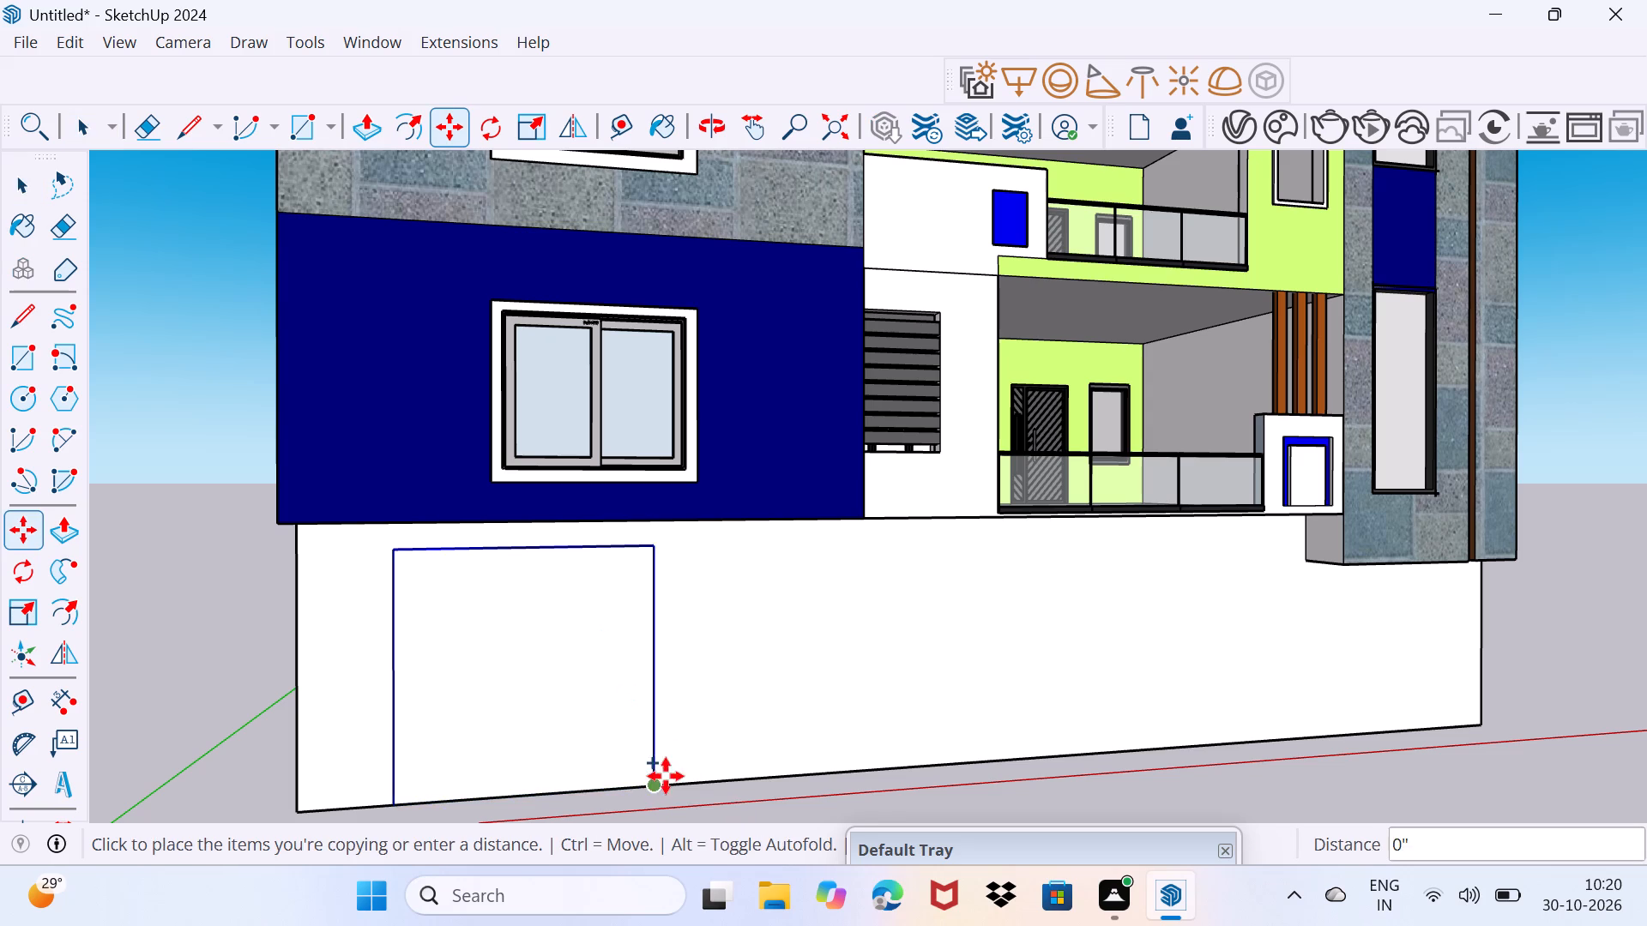
click(952, 749)
click(961, 765)
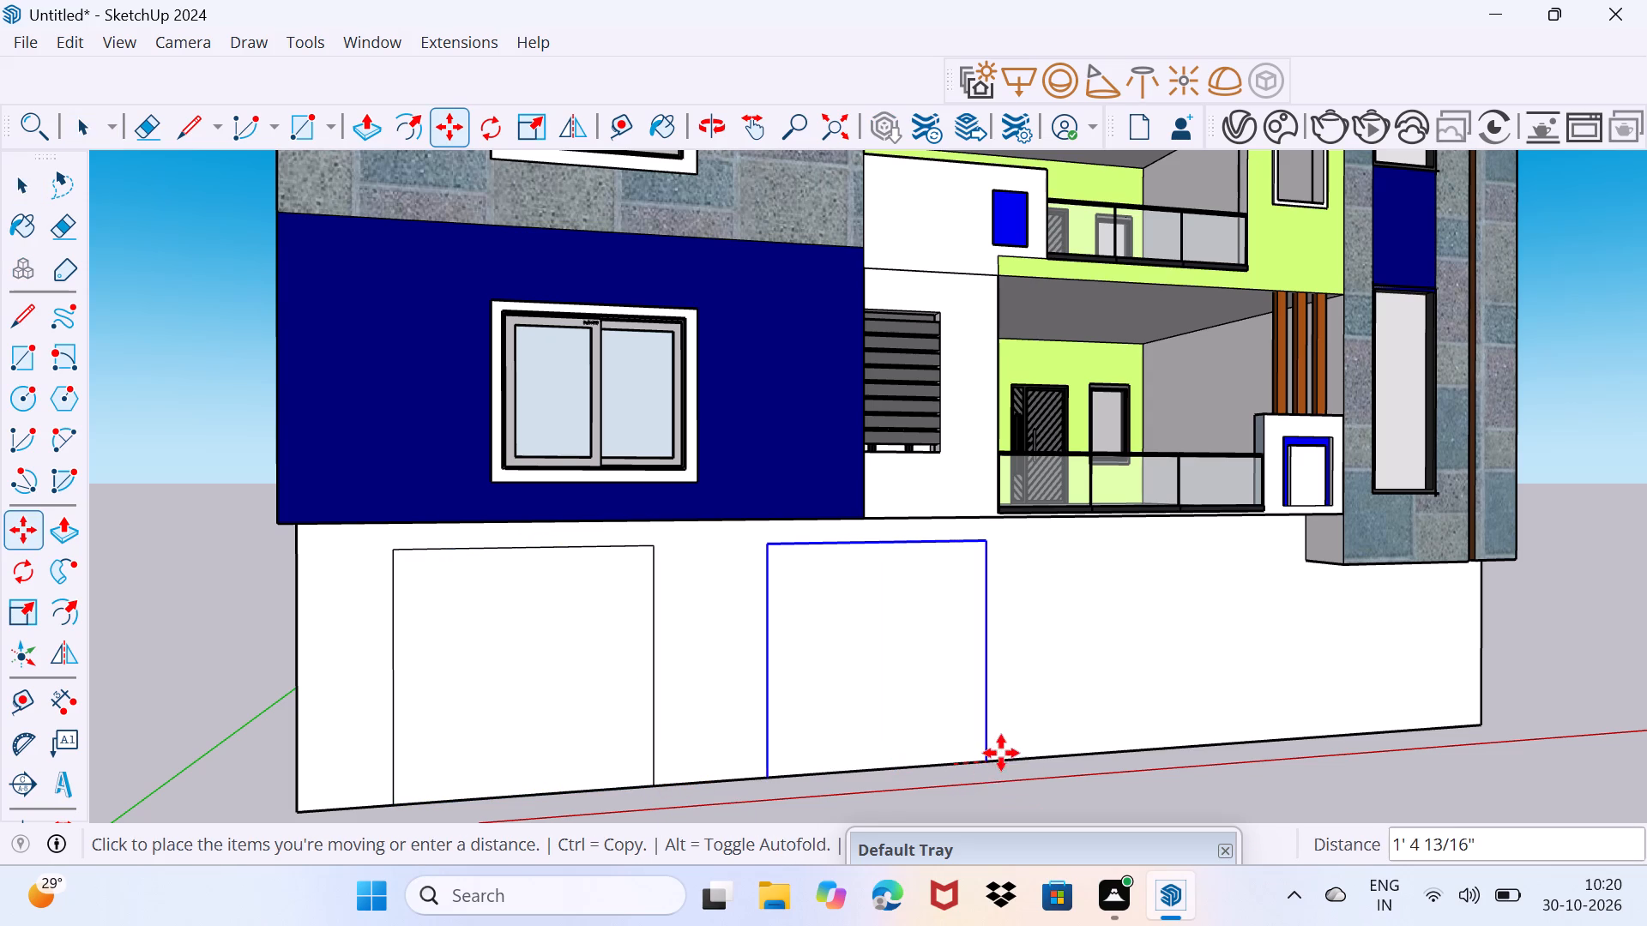
click(1211, 734)
key(space)
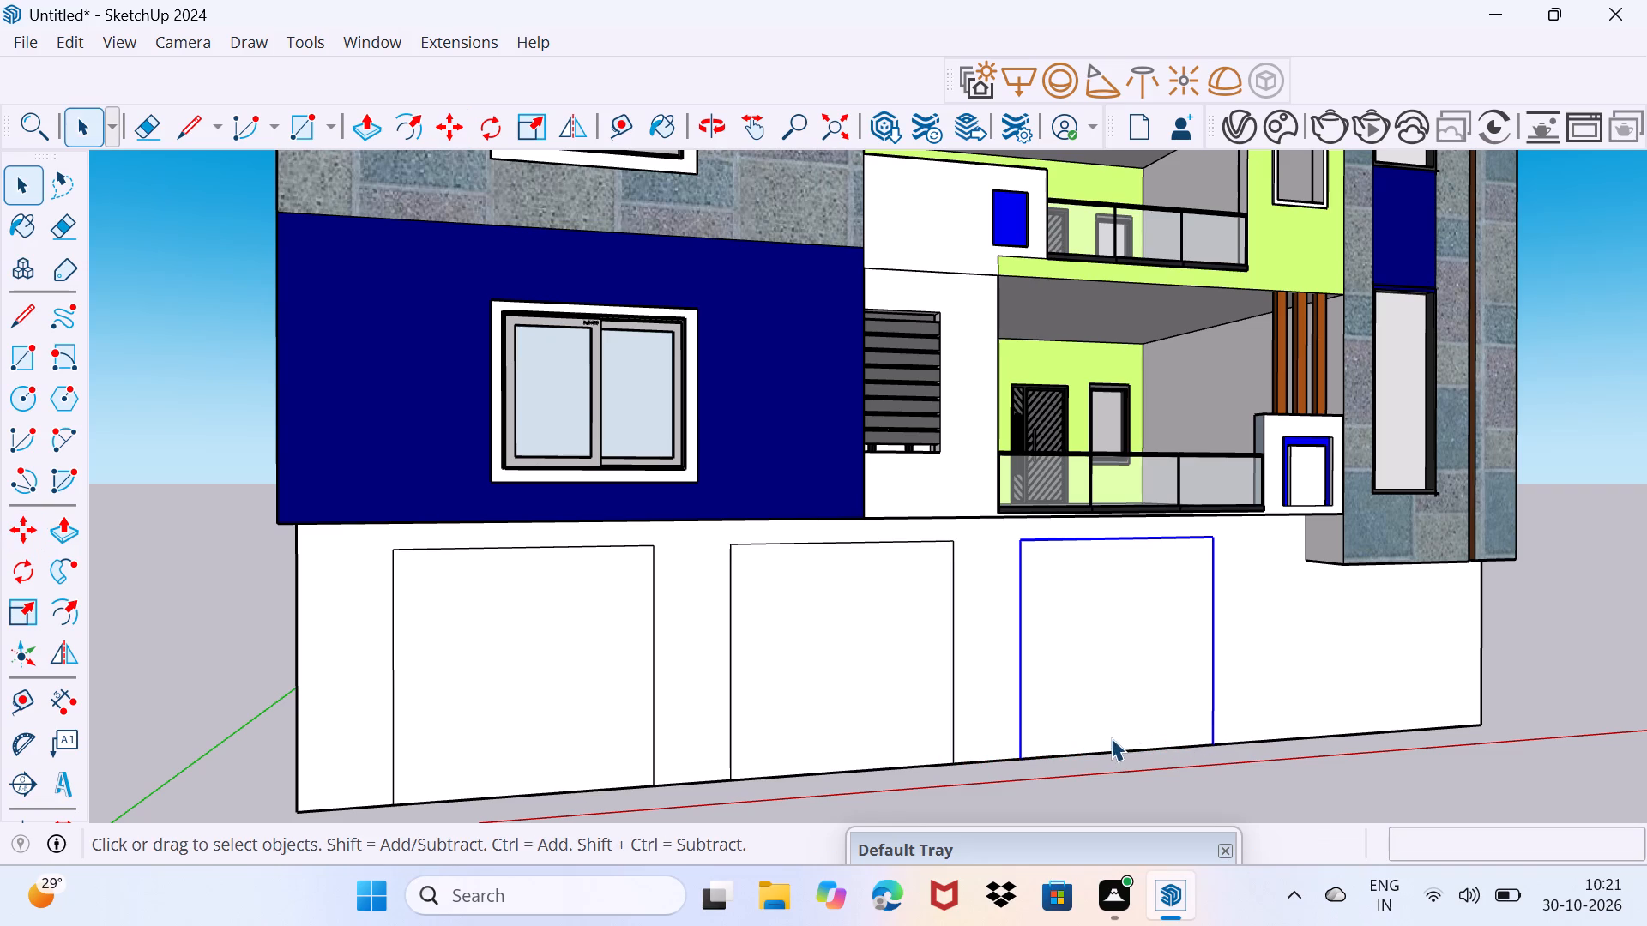
Push the outline nearest the stone tower 1' 8" into the ground-level wall.
drag(1111, 737, 1165, 692)
middle_drag(1125, 688, 1001, 617)
click(1116, 674)
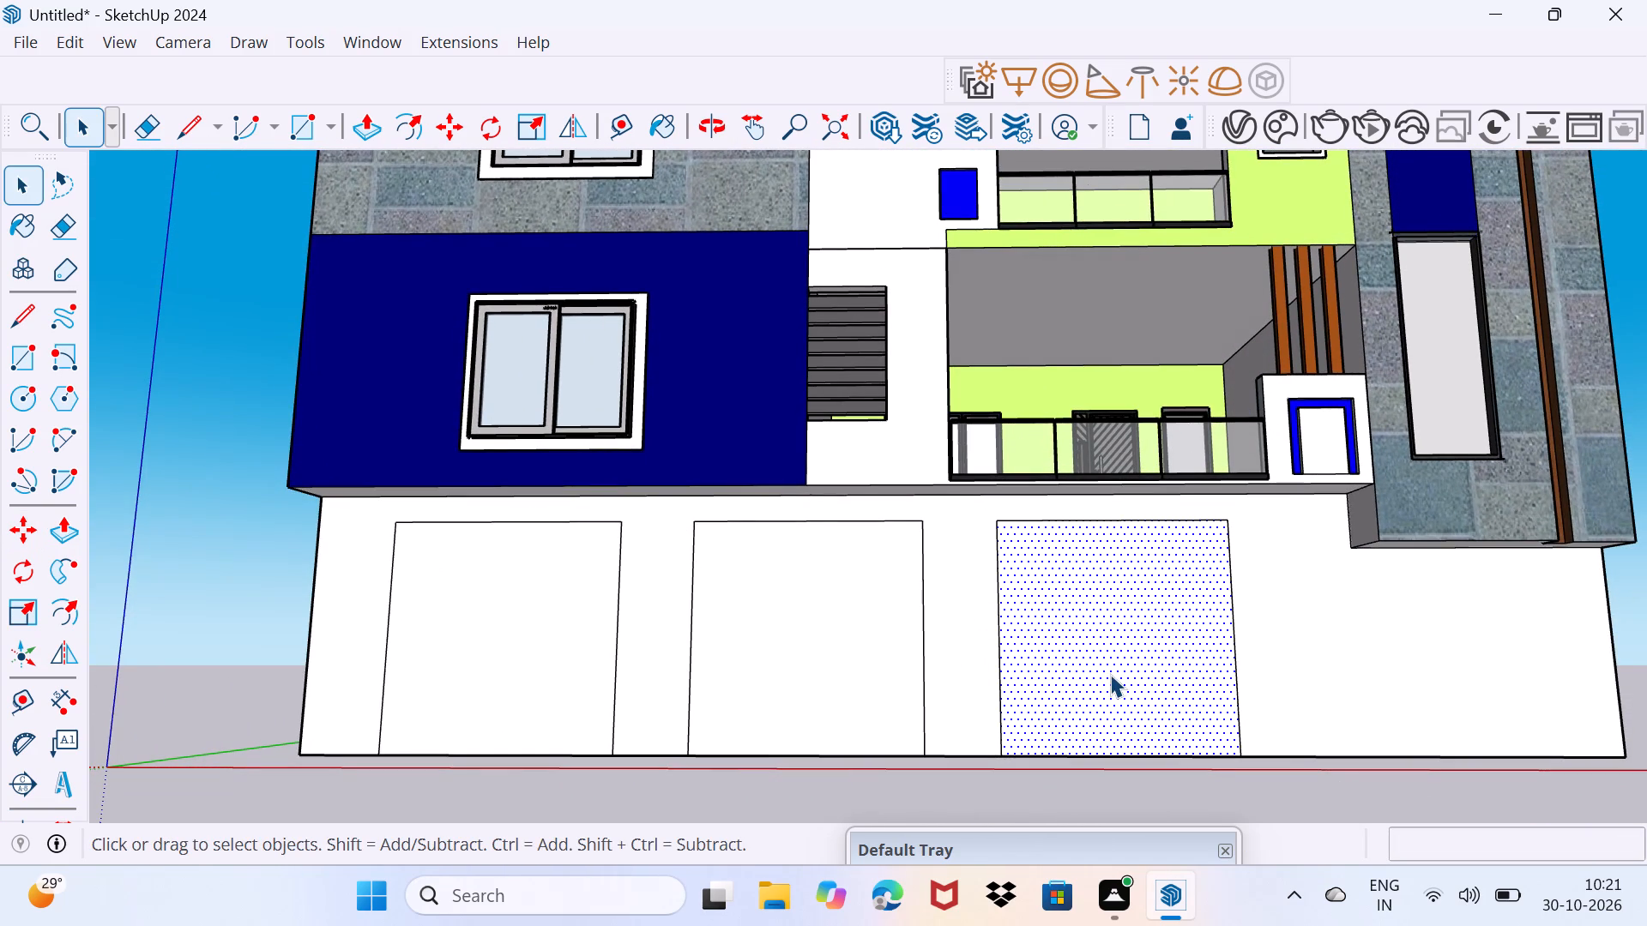
key(p)
click(1109, 674)
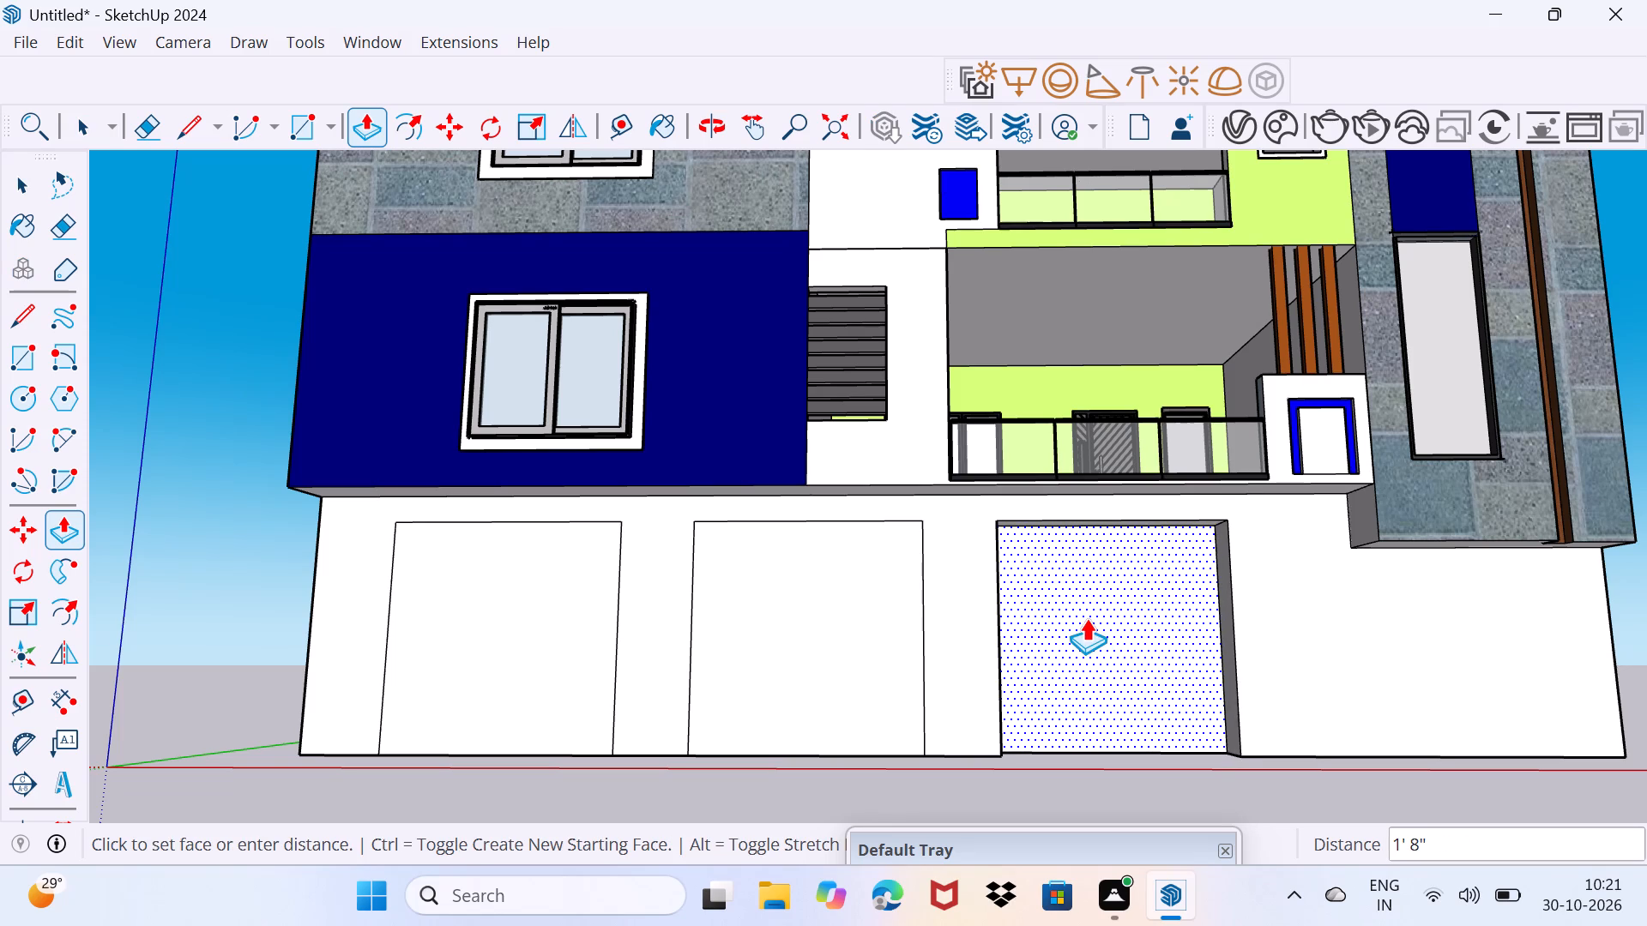
click(1086, 618)
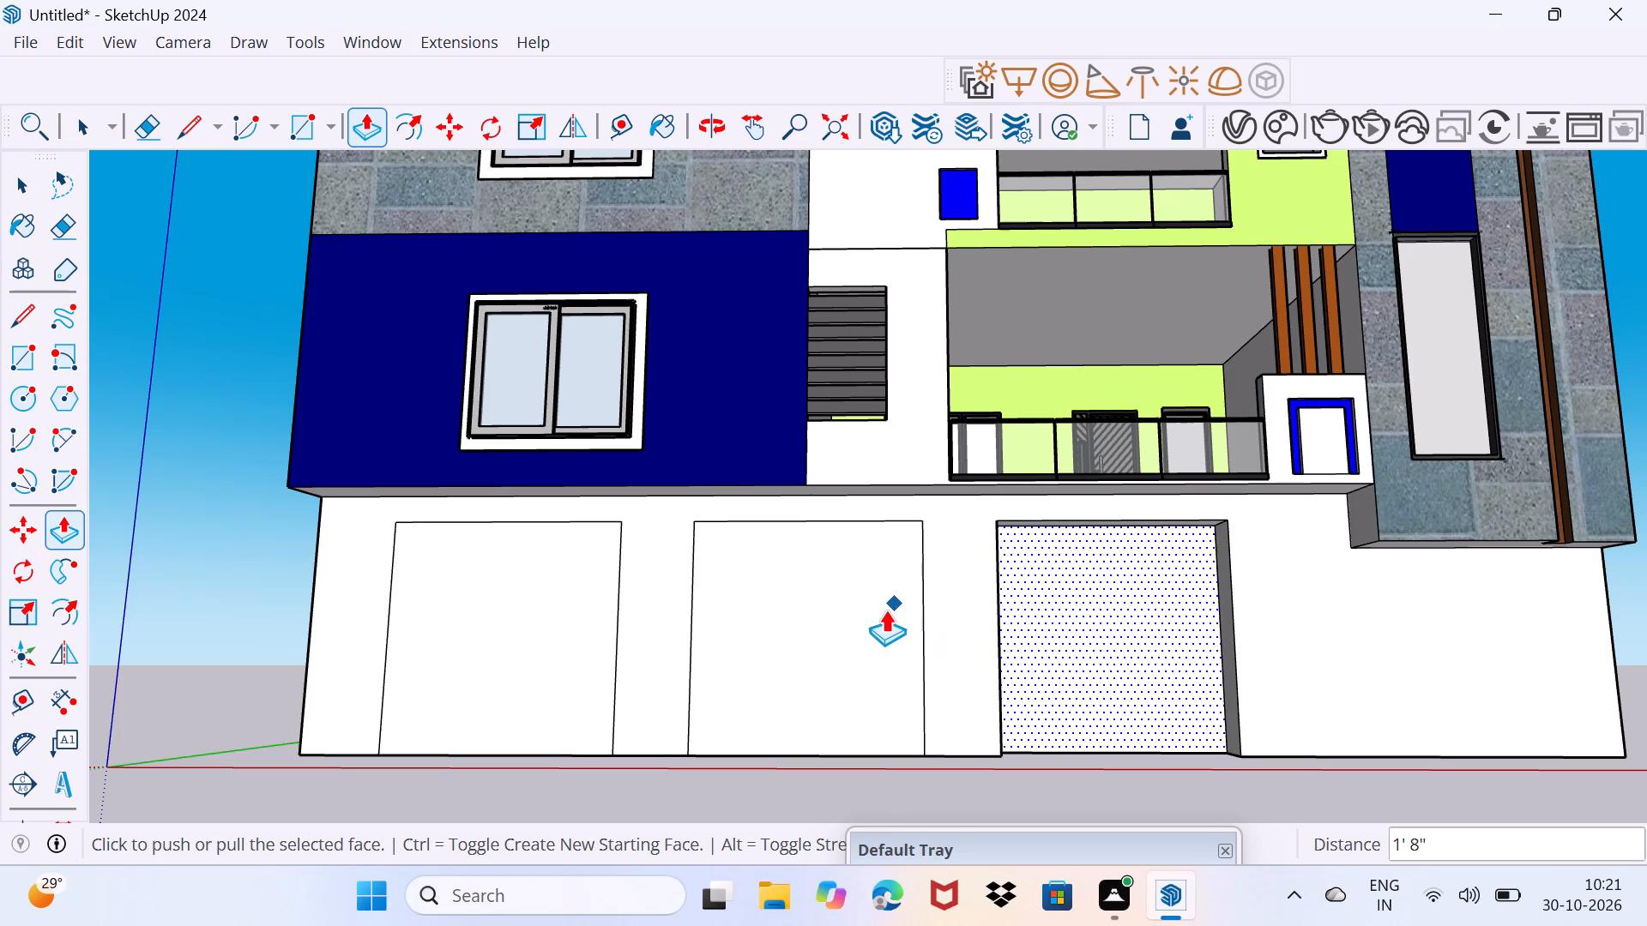
key(Escape)
Push the middle outline and the one below the navy window 1' 8" into the ground-level wall.
click(863, 608)
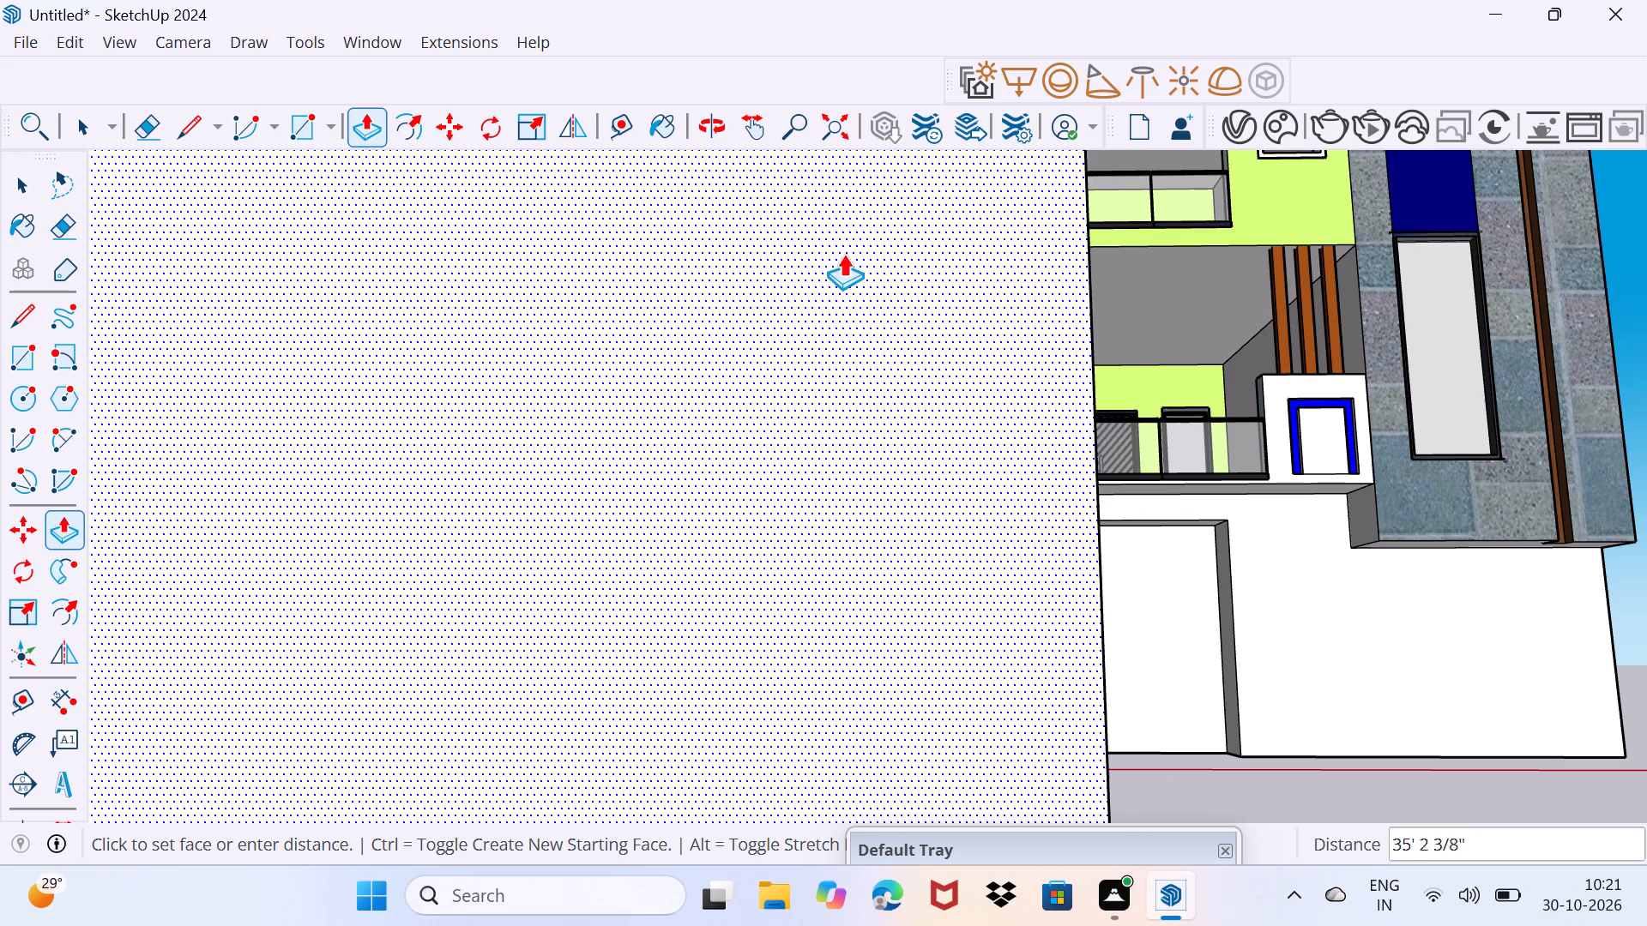
click(844, 117)
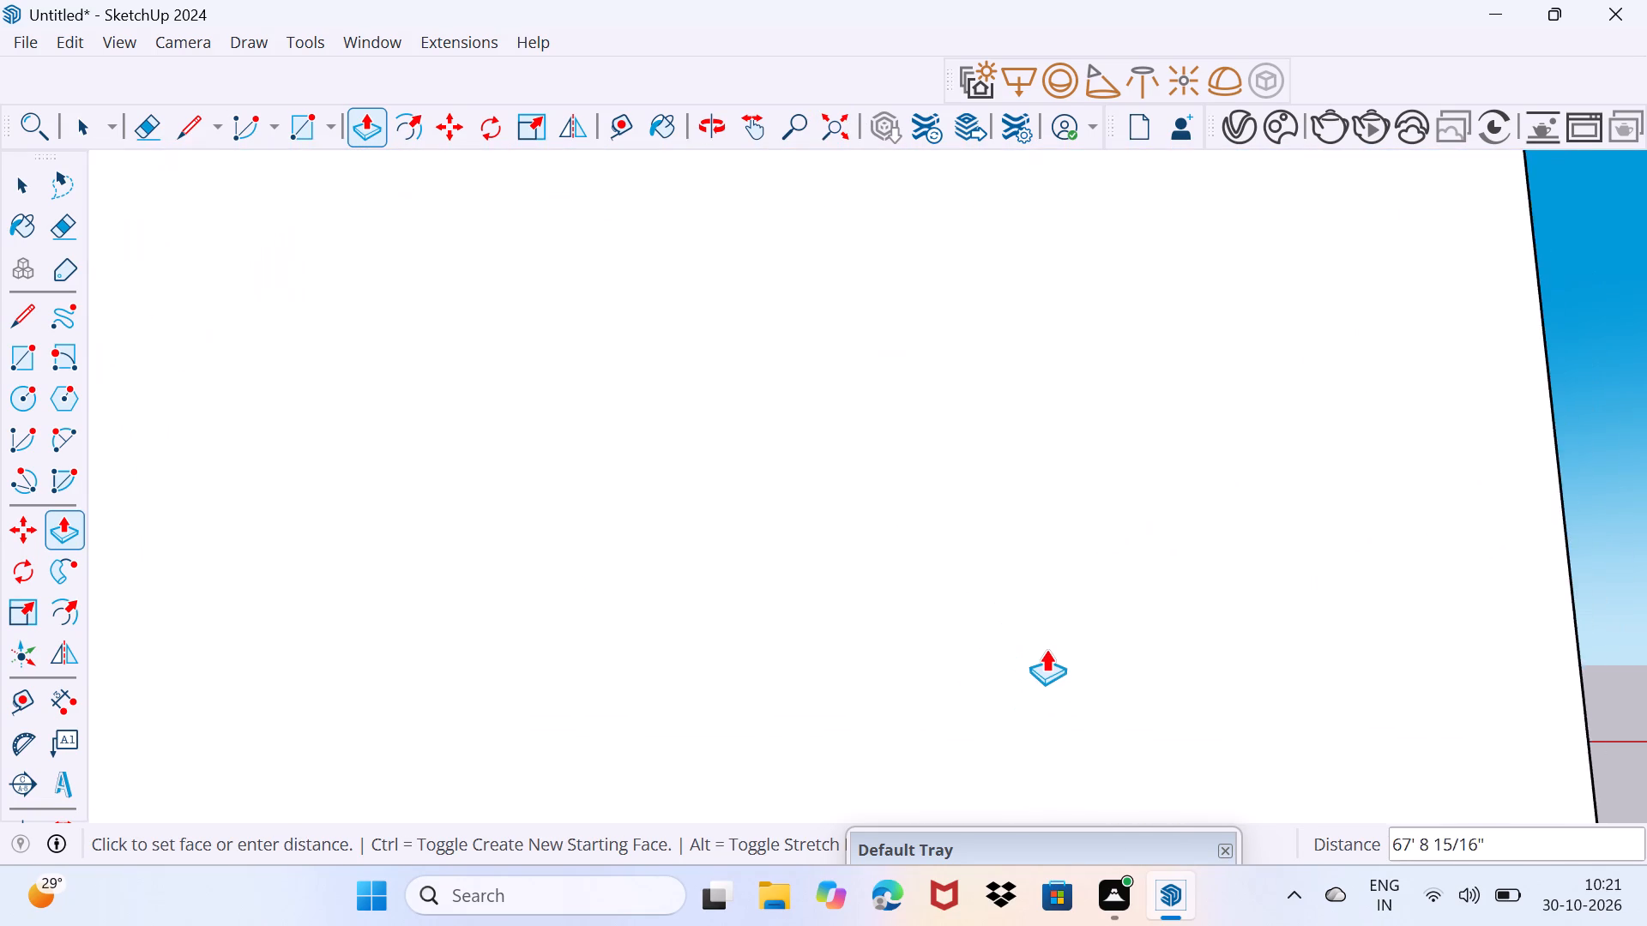
scroll(1046, 649, down, 8)
middle_drag(1102, 612, 910, 634)
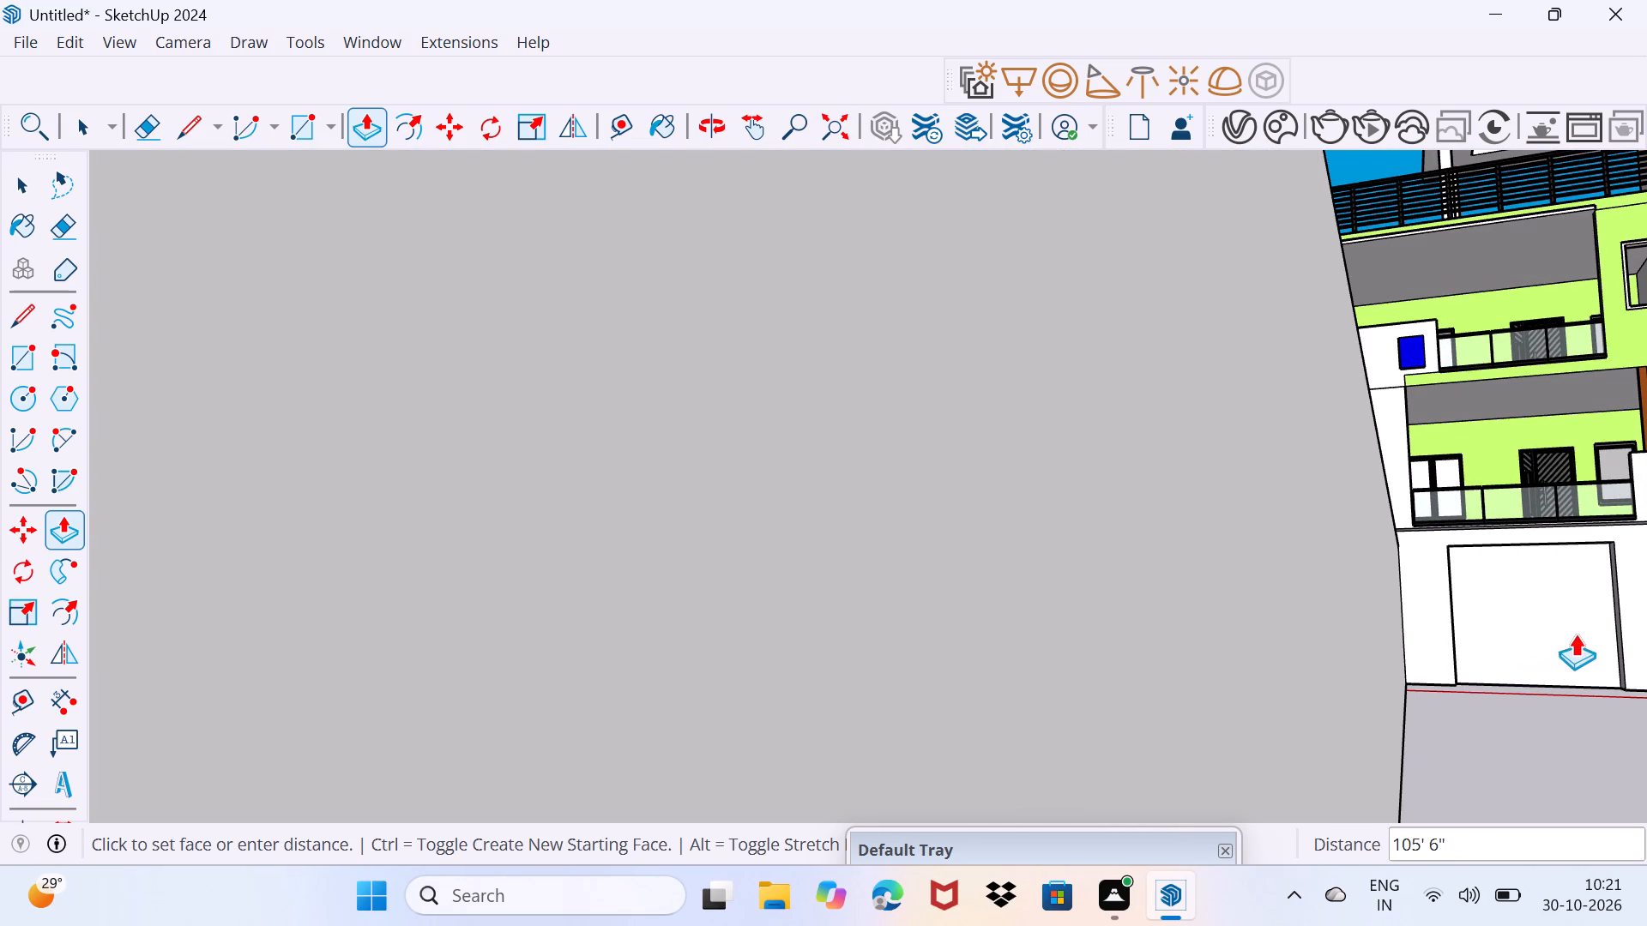
click(1520, 607)
scroll(1208, 610, up, 4)
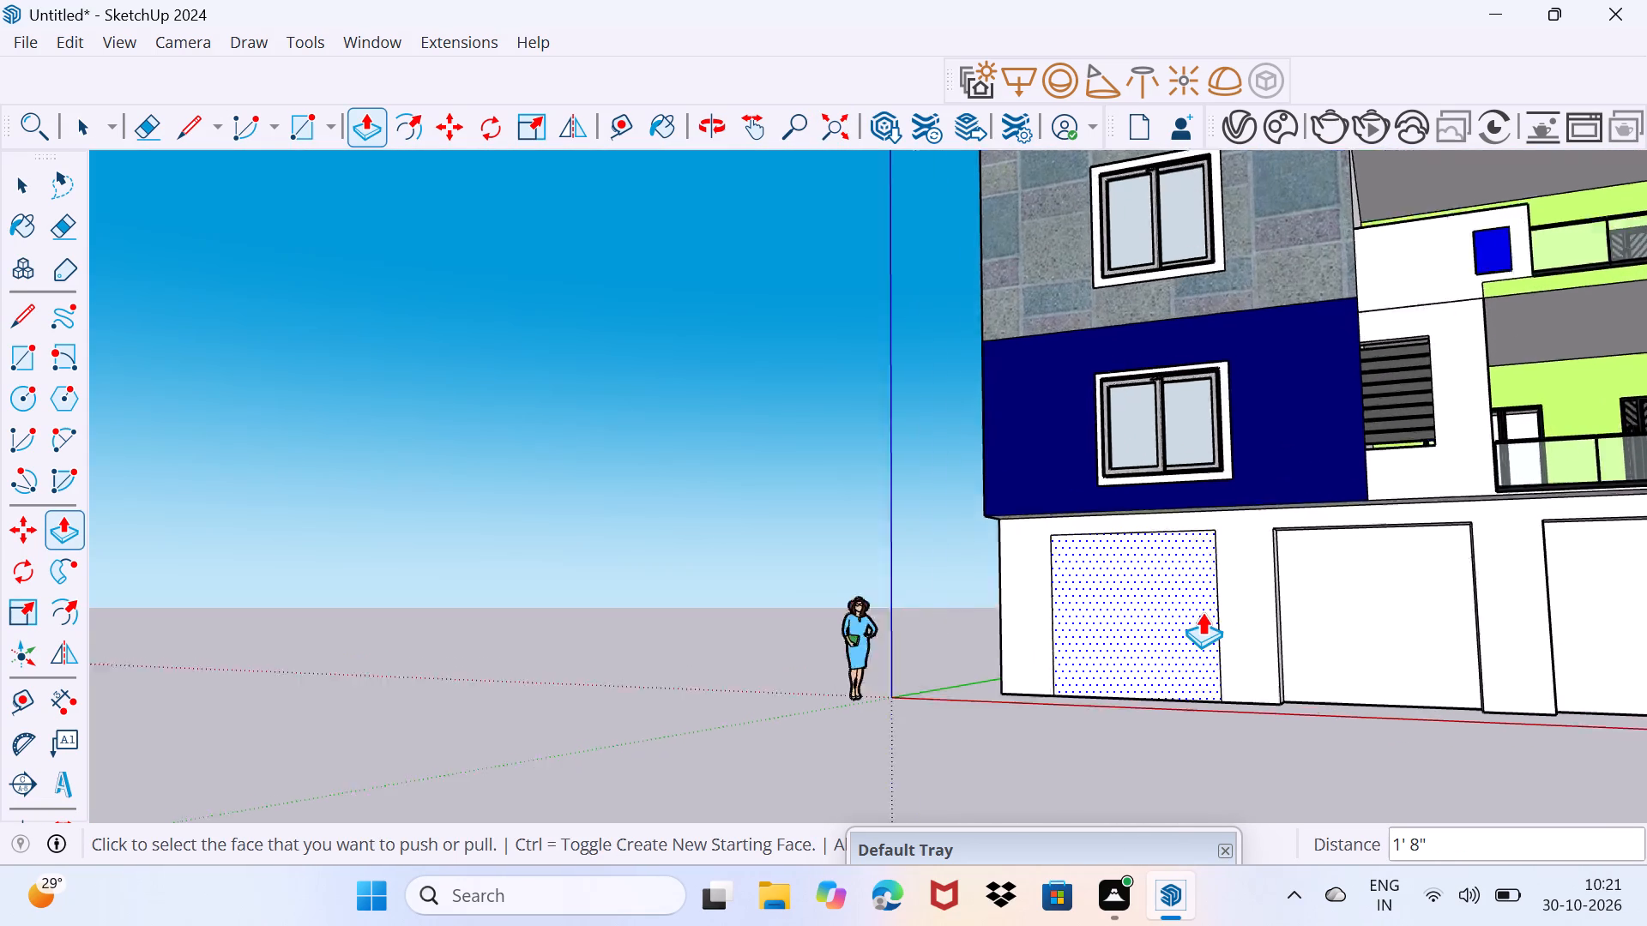
click(1159, 610)
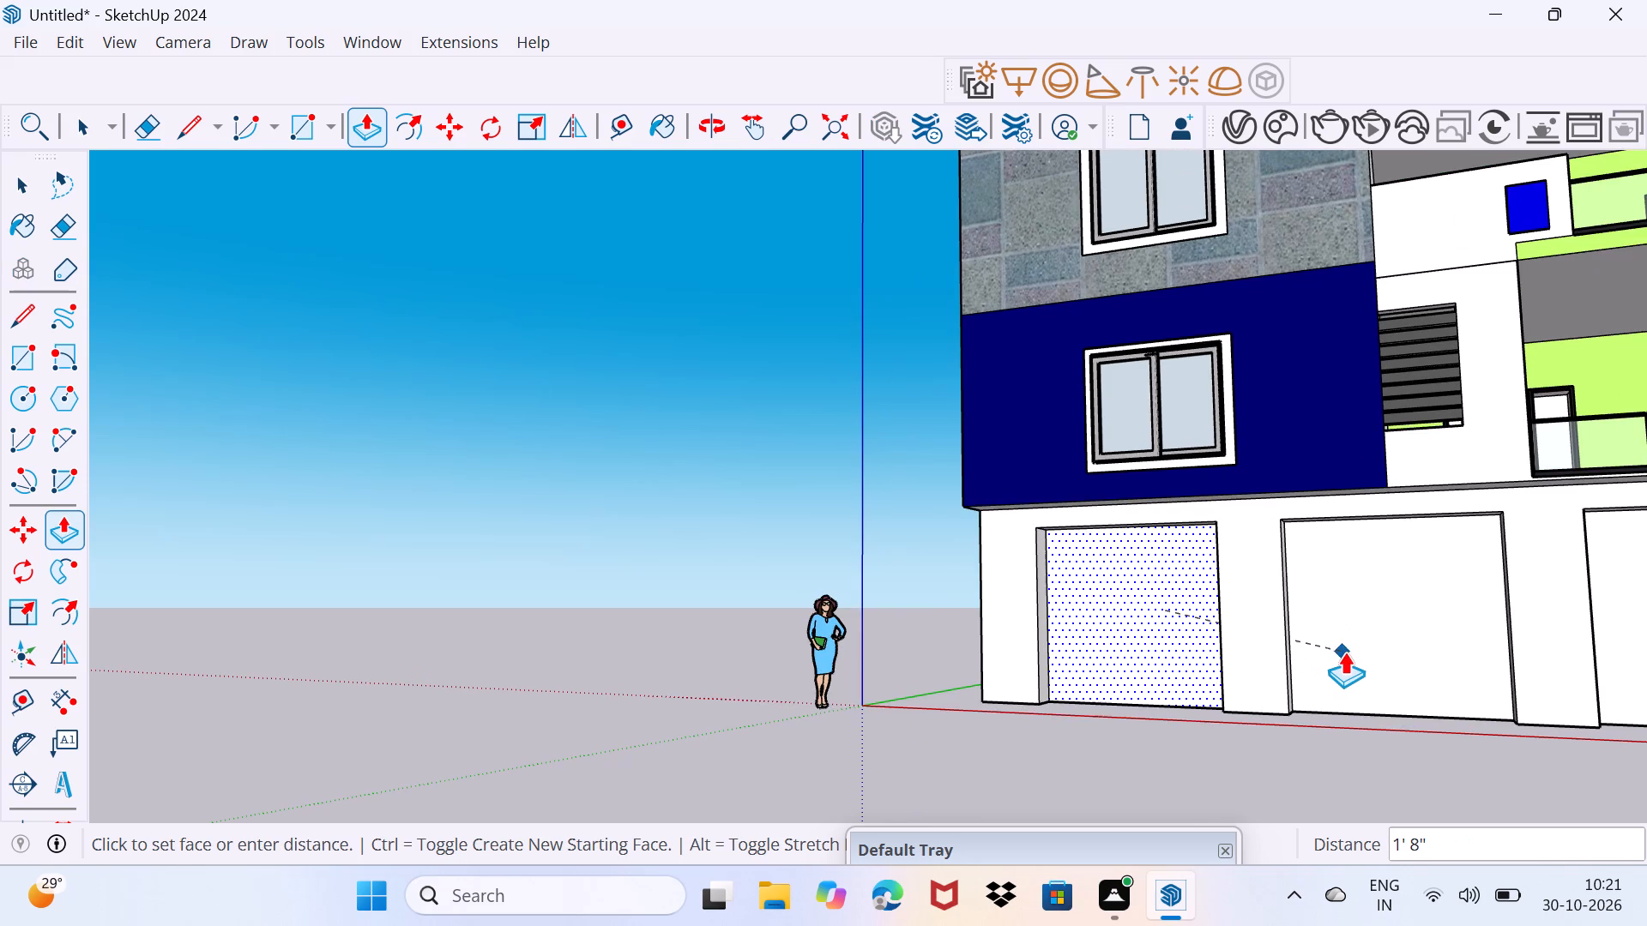
click(1349, 650)
key(space)
Draw a 50' by 6" rotated rectangle hanging vertically from the building's rear bottom edge.
drag(1149, 658, 1214, 637)
middle_drag(1108, 623, 1377, 631)
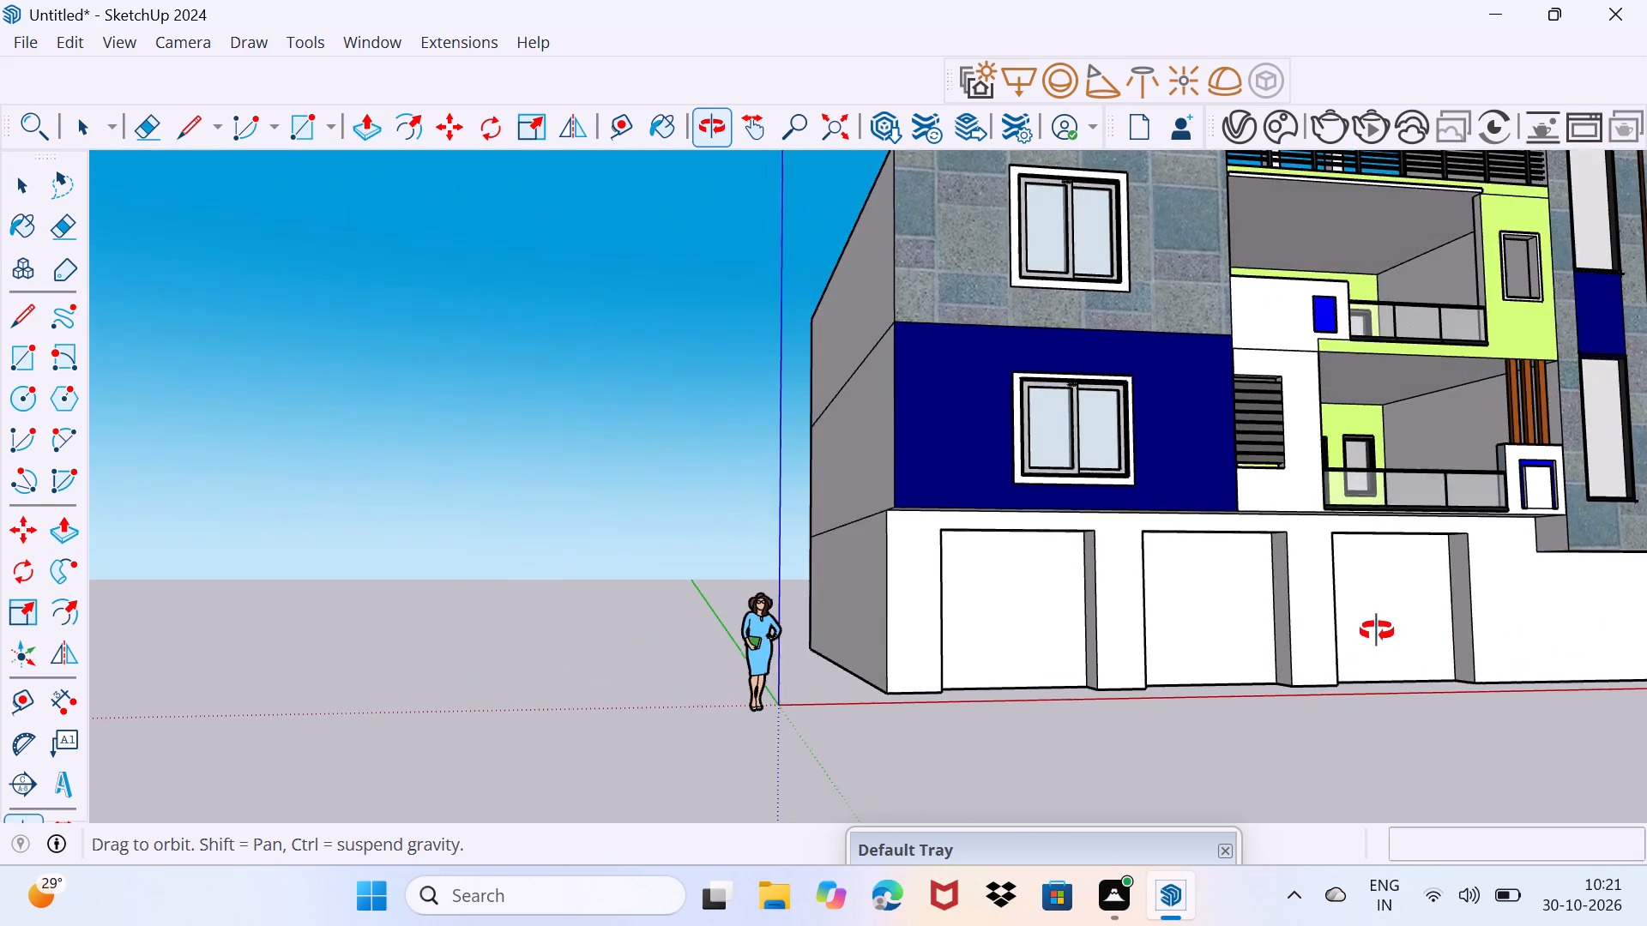
middle_drag(1377, 631, 1128, 581)
scroll(1128, 581, down, 4)
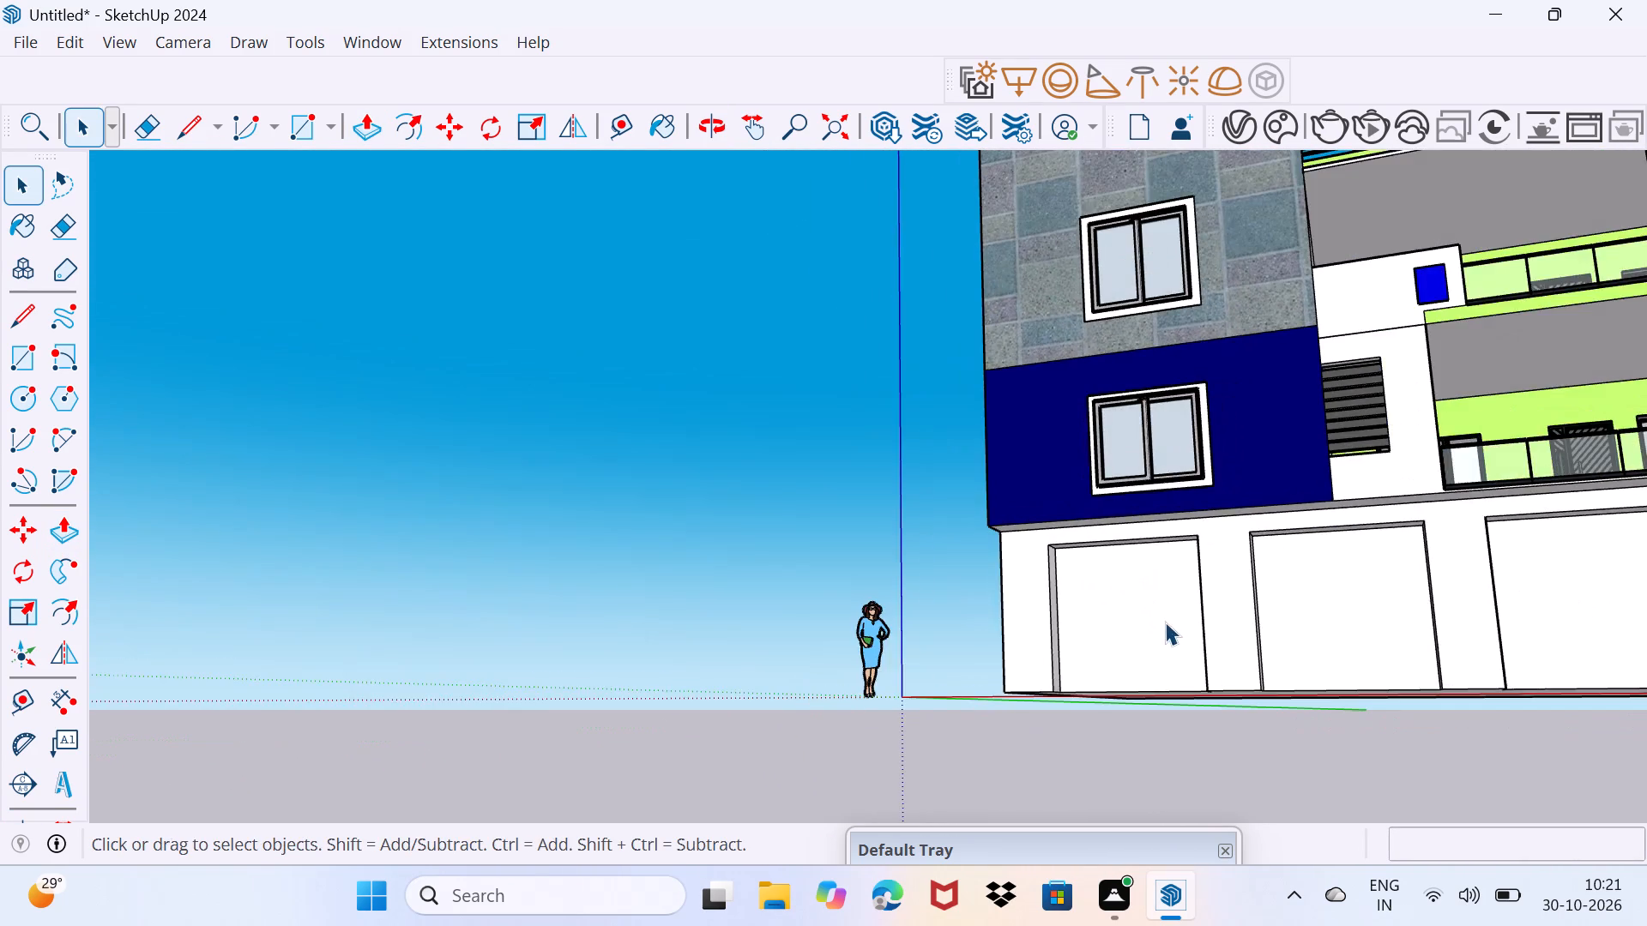
scroll(1165, 622, down, 6)
middle_drag(1517, 664, 768, 614)
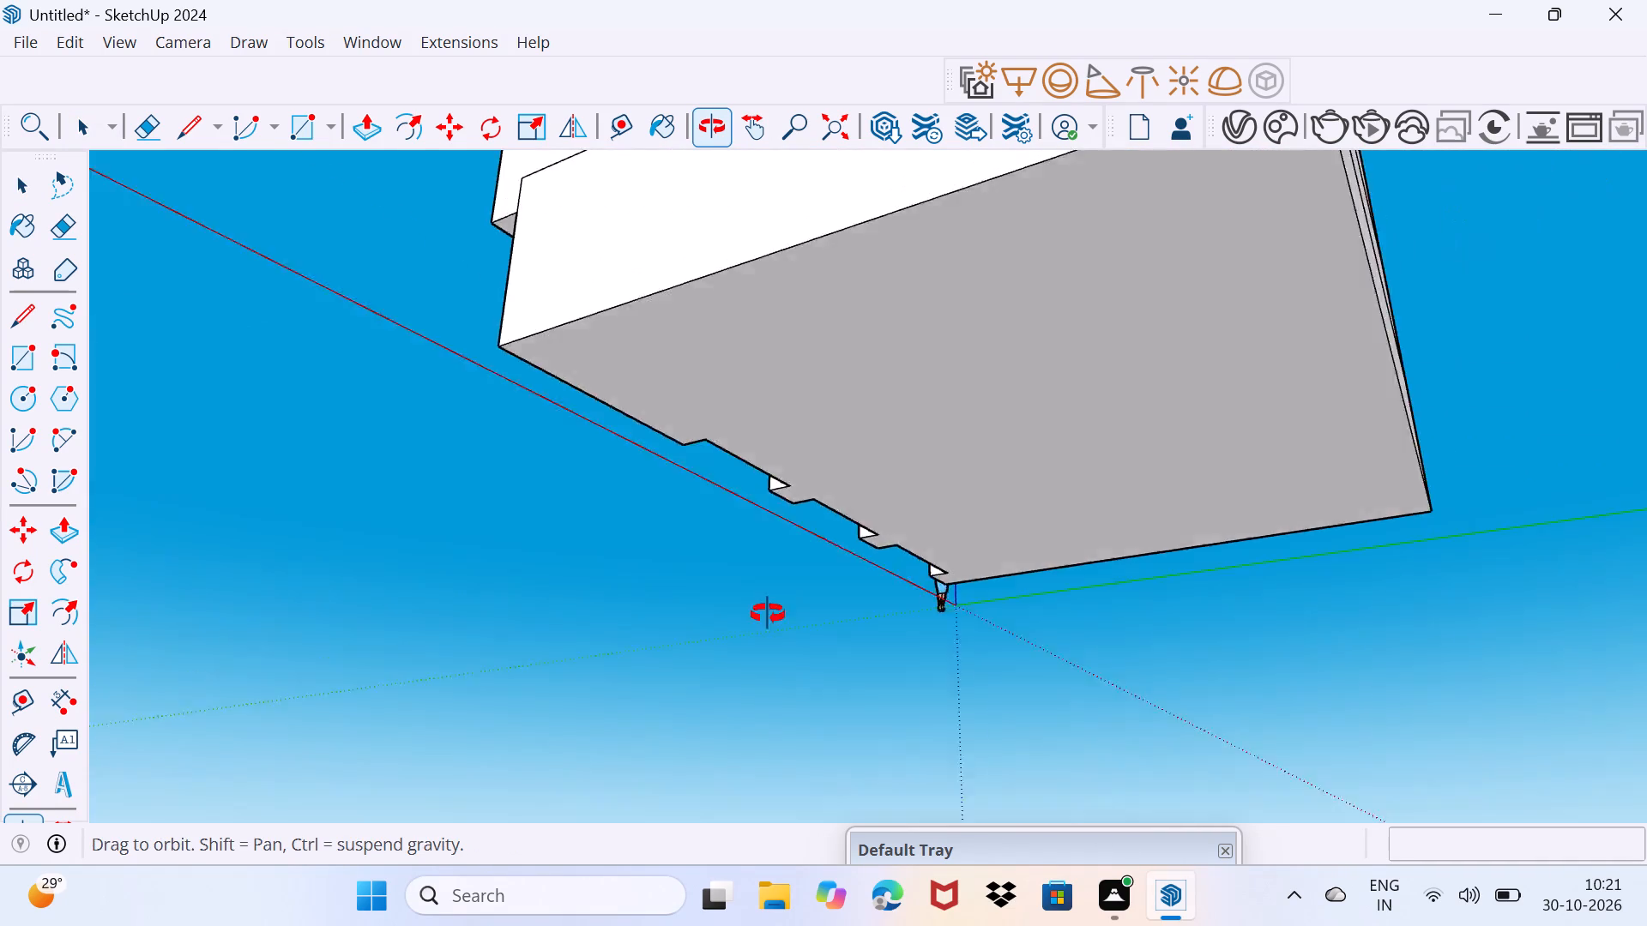
middle_drag(768, 614, 716, 640)
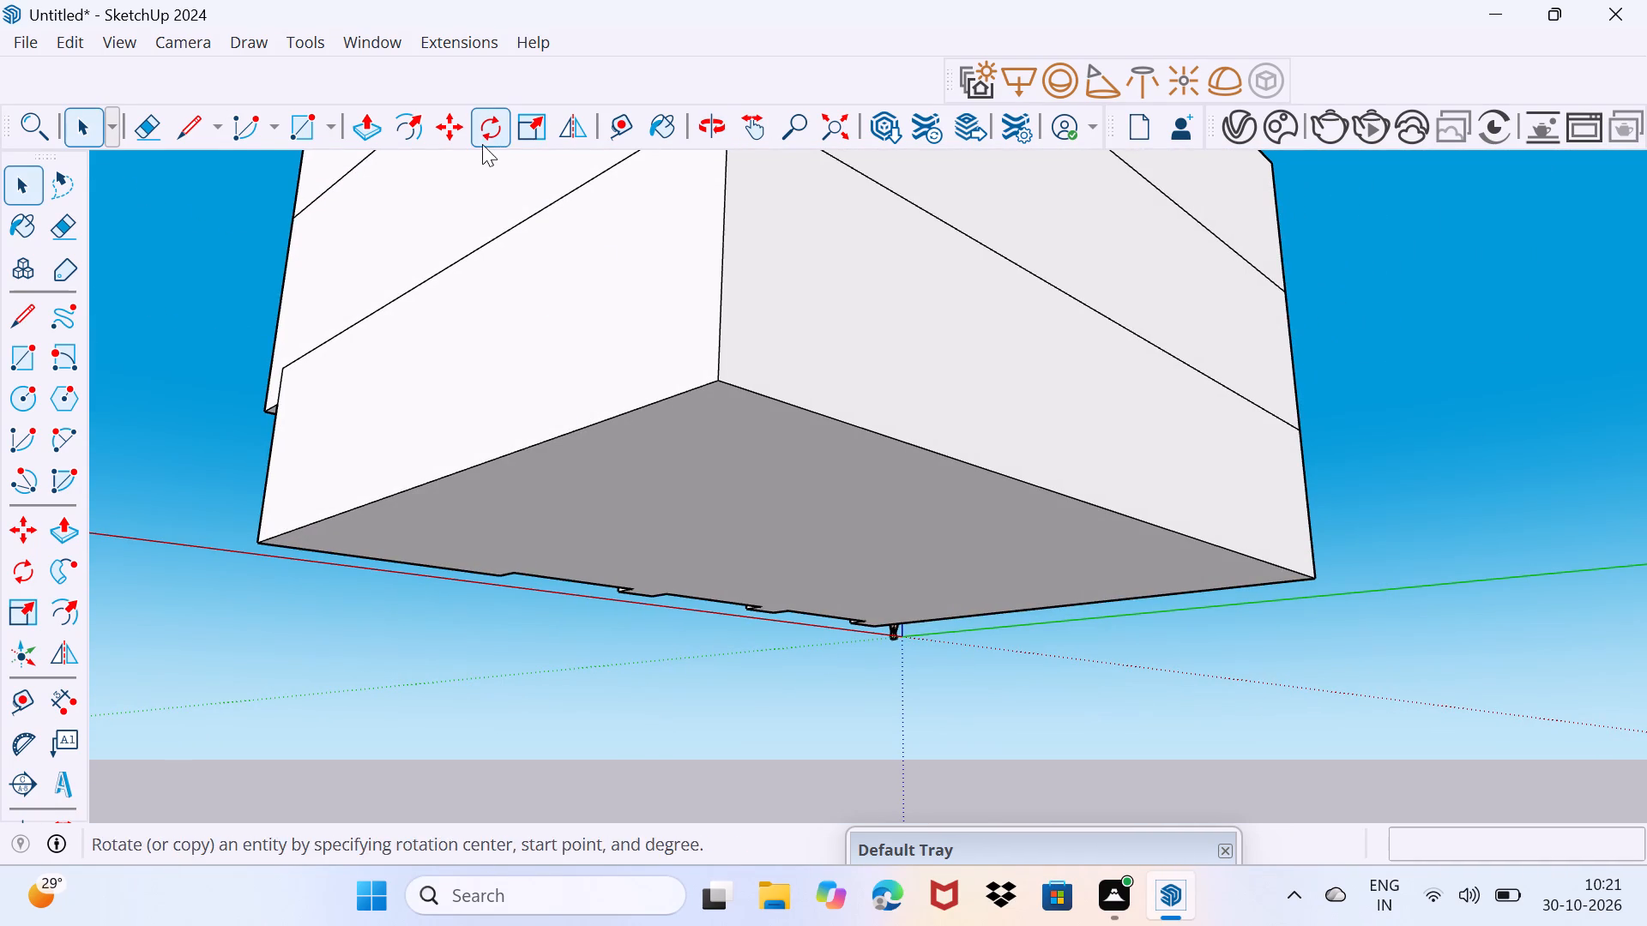
click(63, 368)
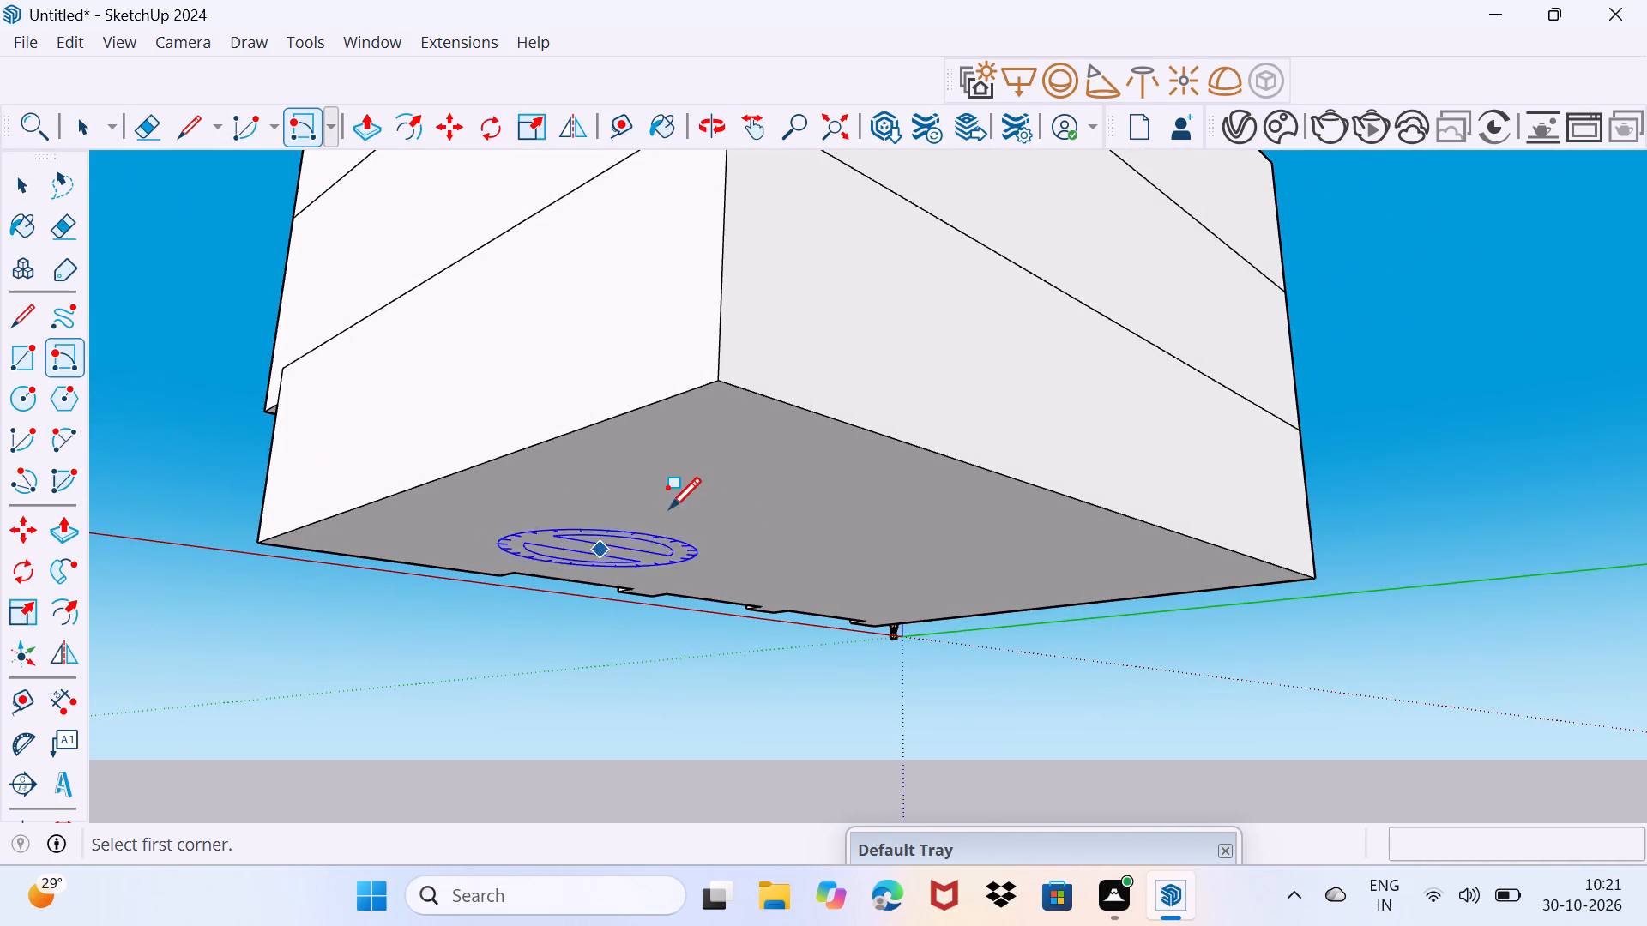
click(716, 388)
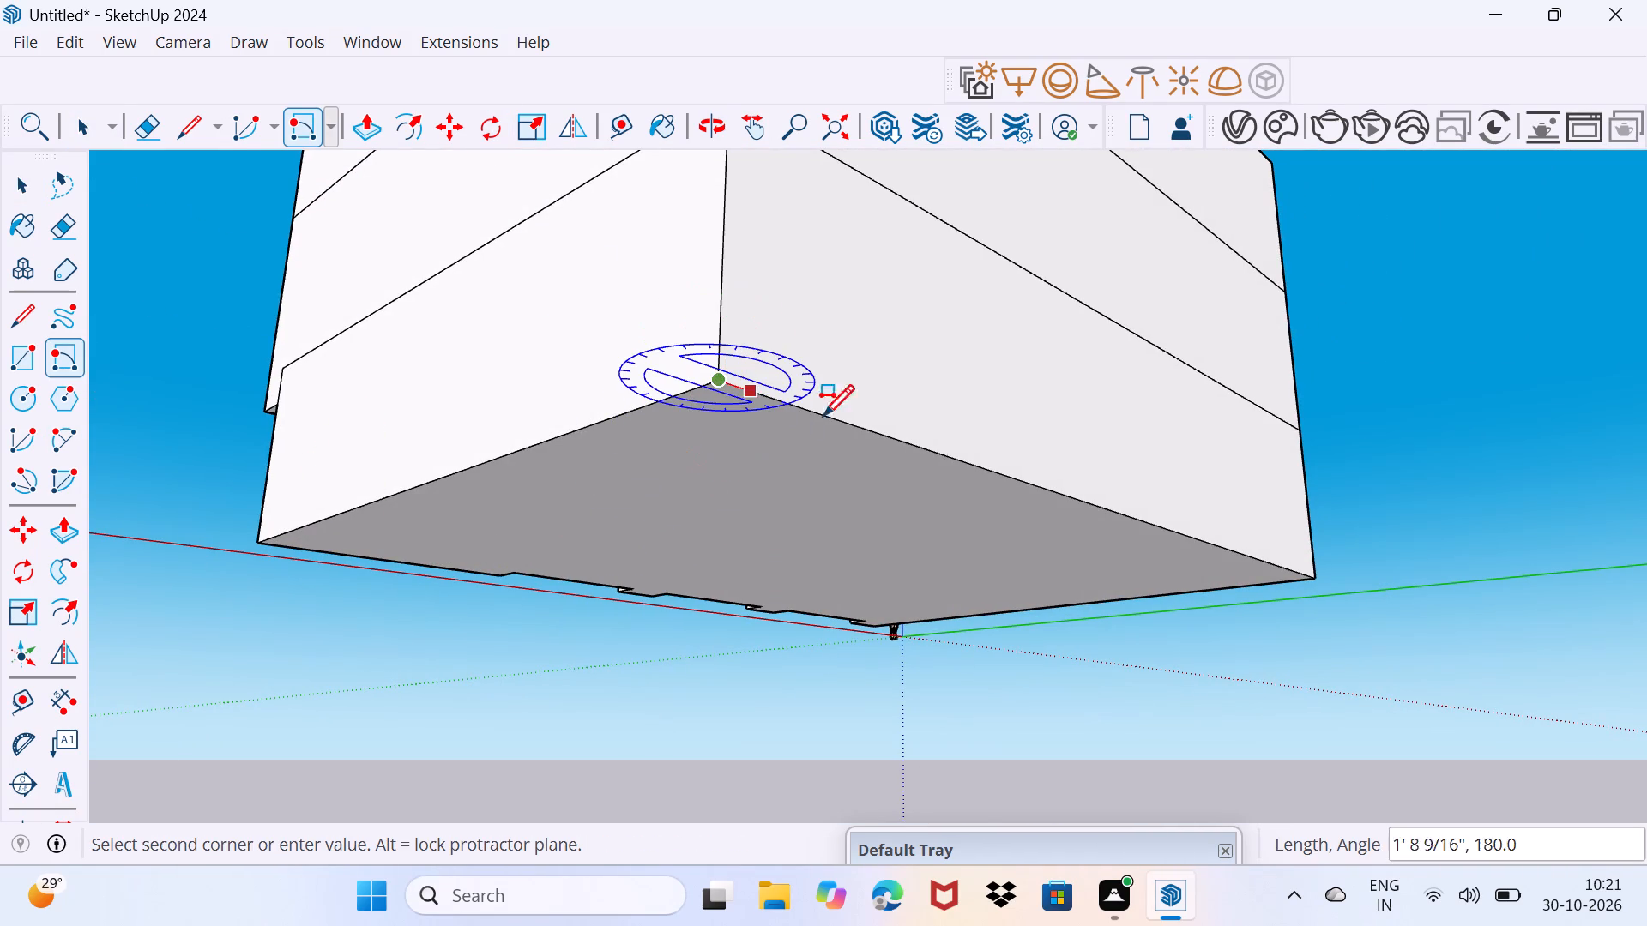
click(1318, 577)
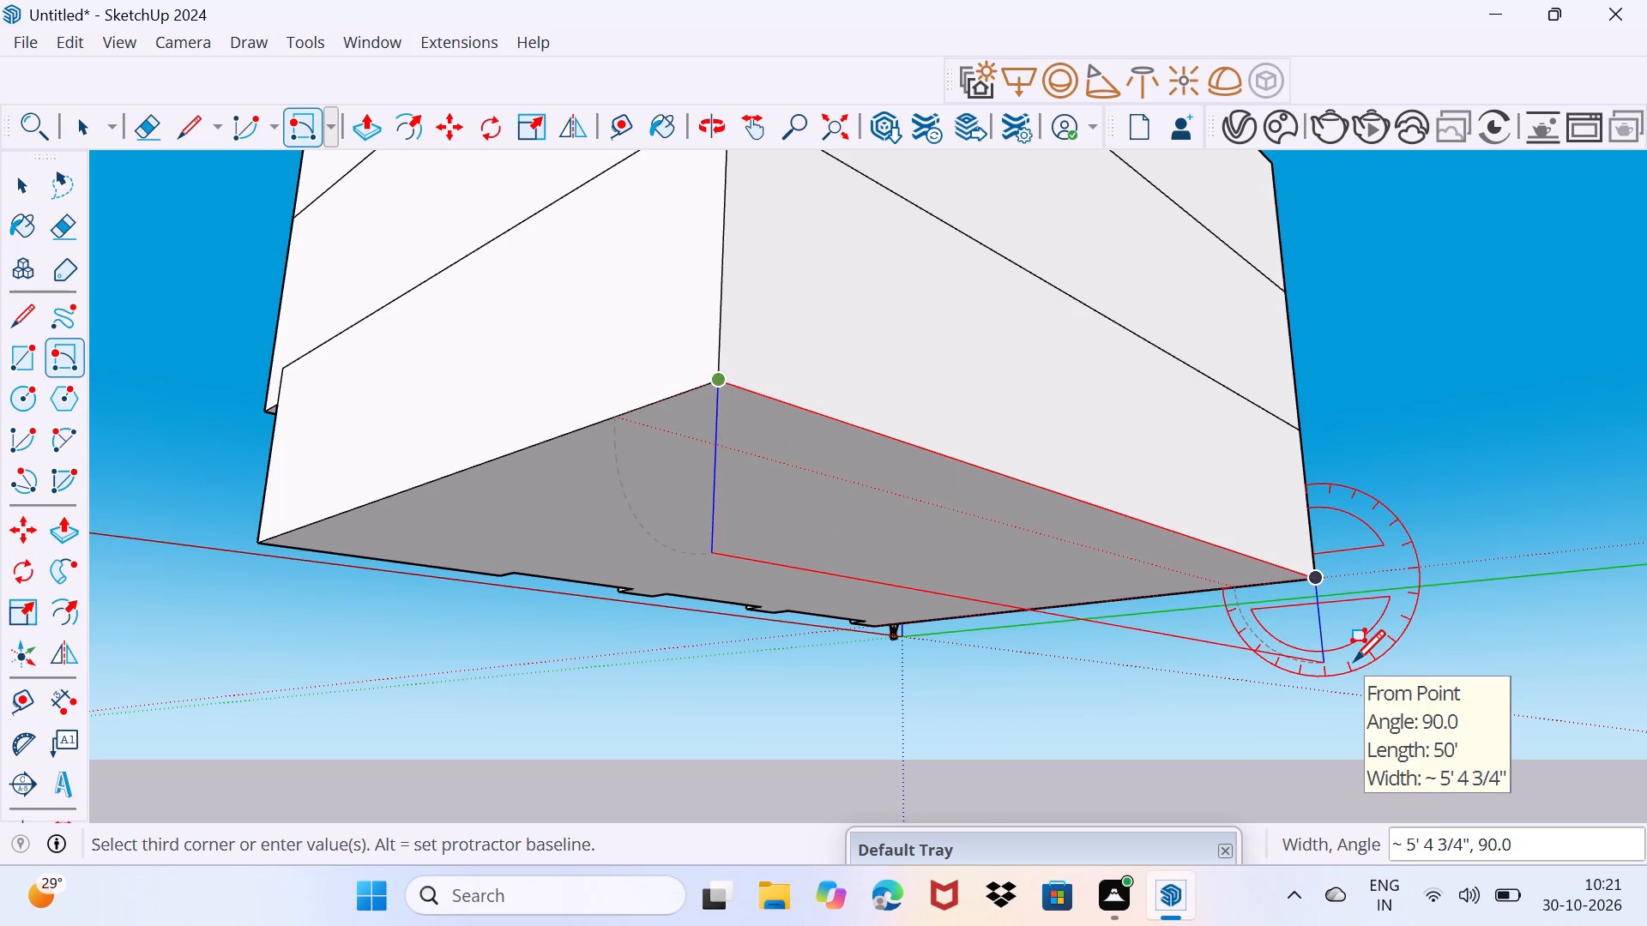
key(6)
key(shift+quotedbl)
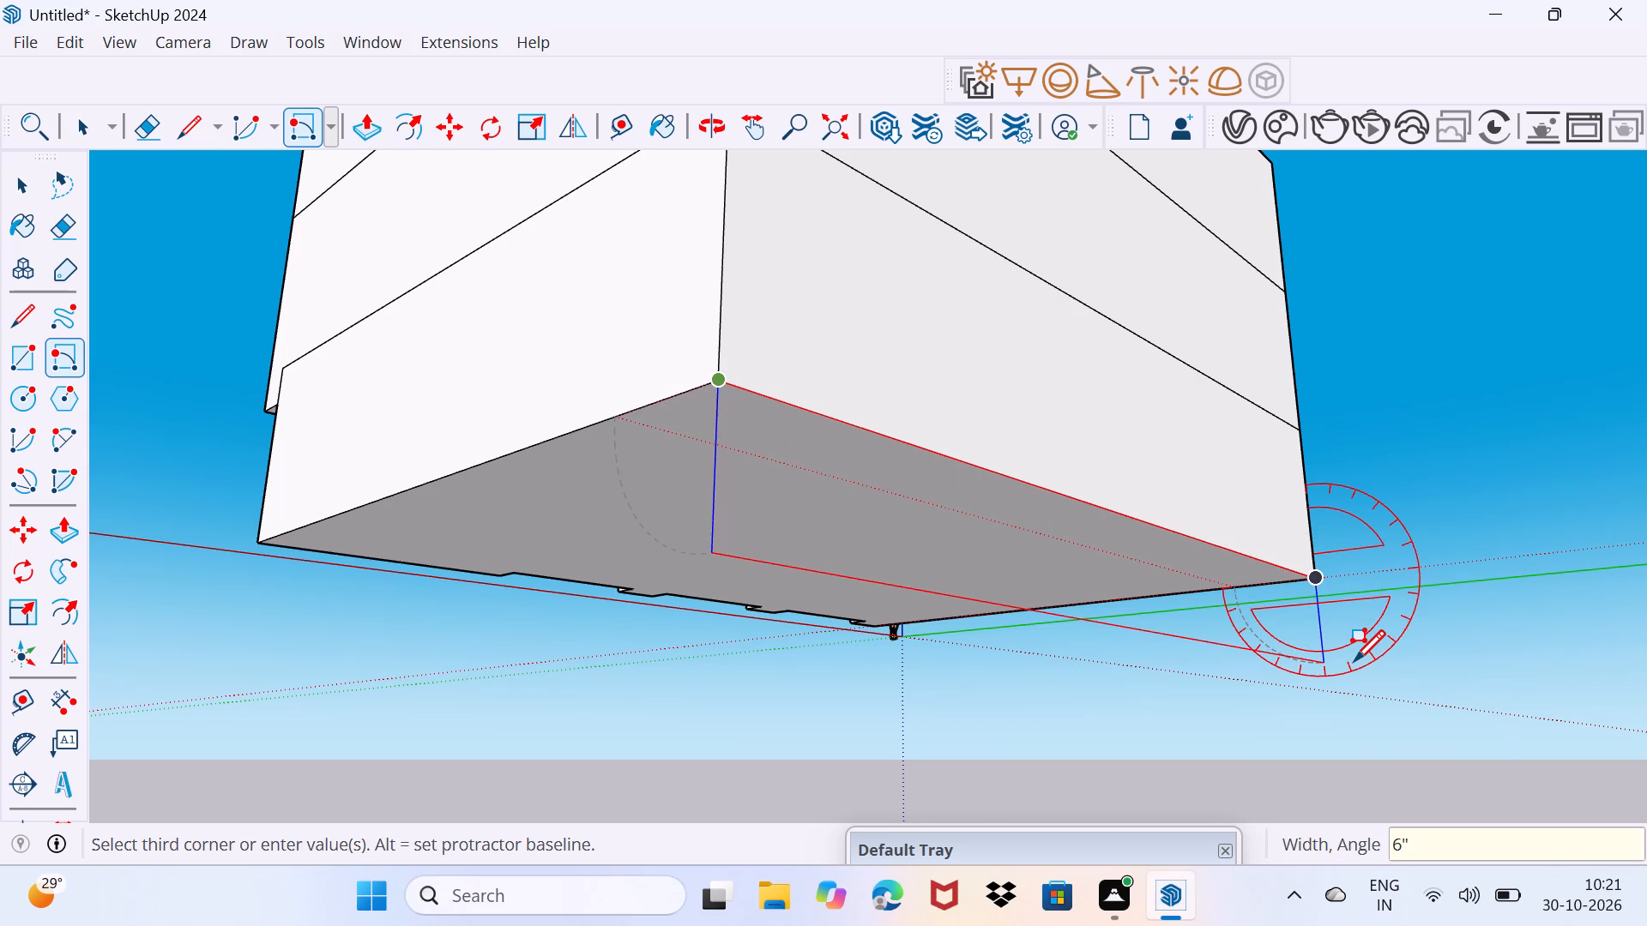
key(Return)
key(space)
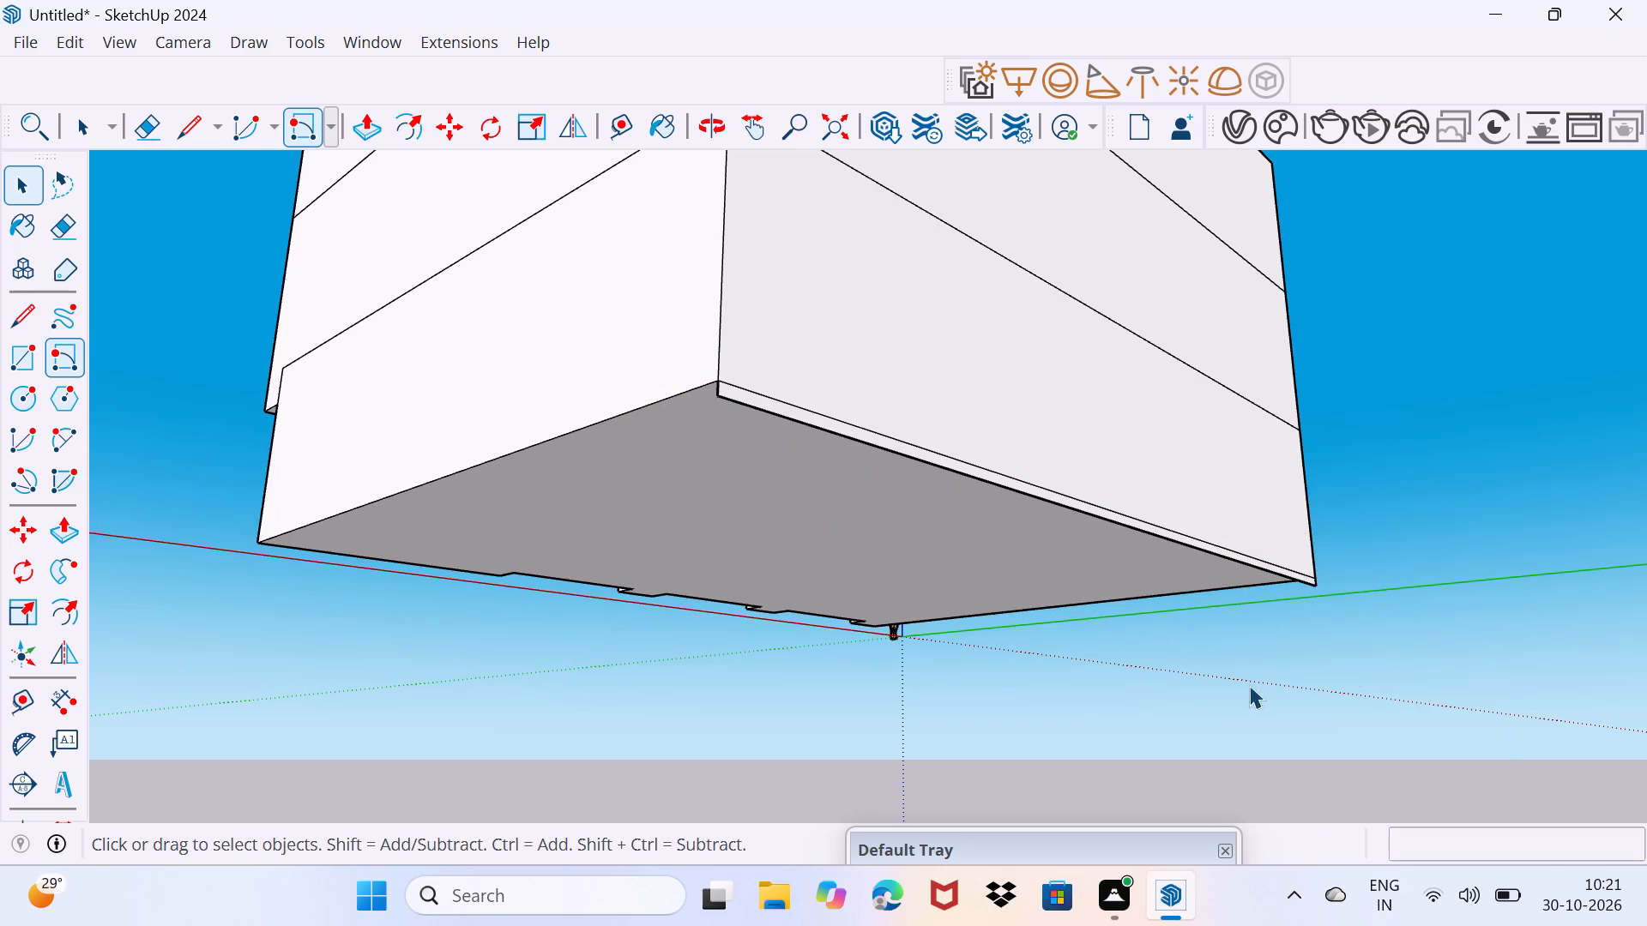
Extrude the 6" strip forward under the whole building and past the front wall to form a base slab.
middle_drag(936, 674, 1379, 630)
scroll(1646, 482, up, 3)
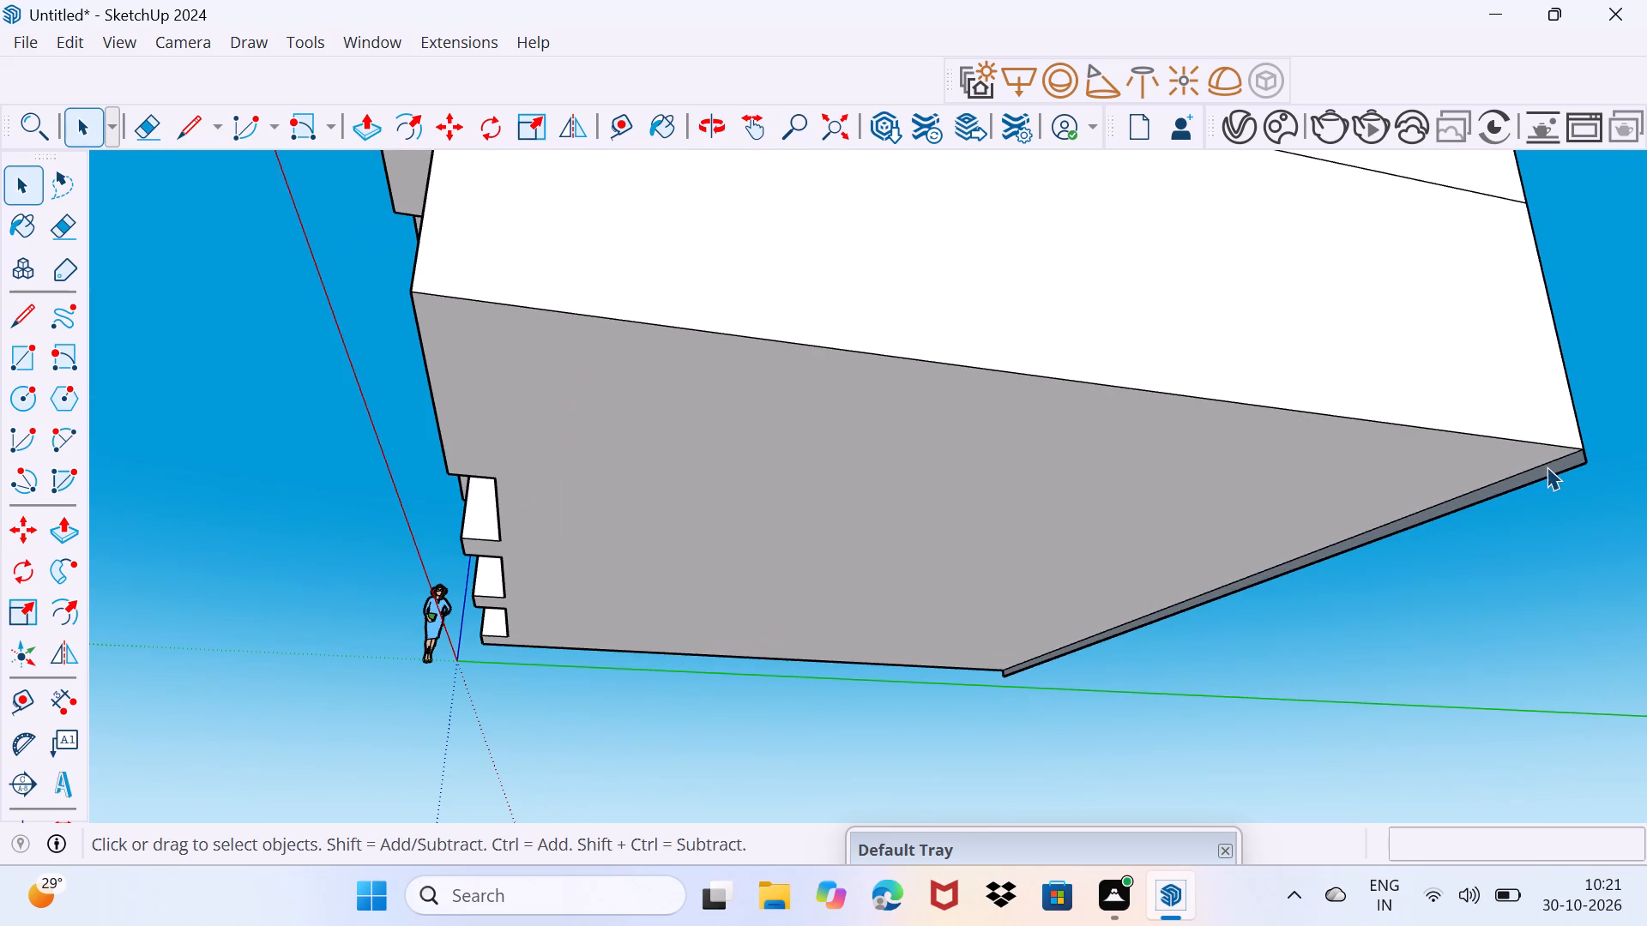
click(1560, 467)
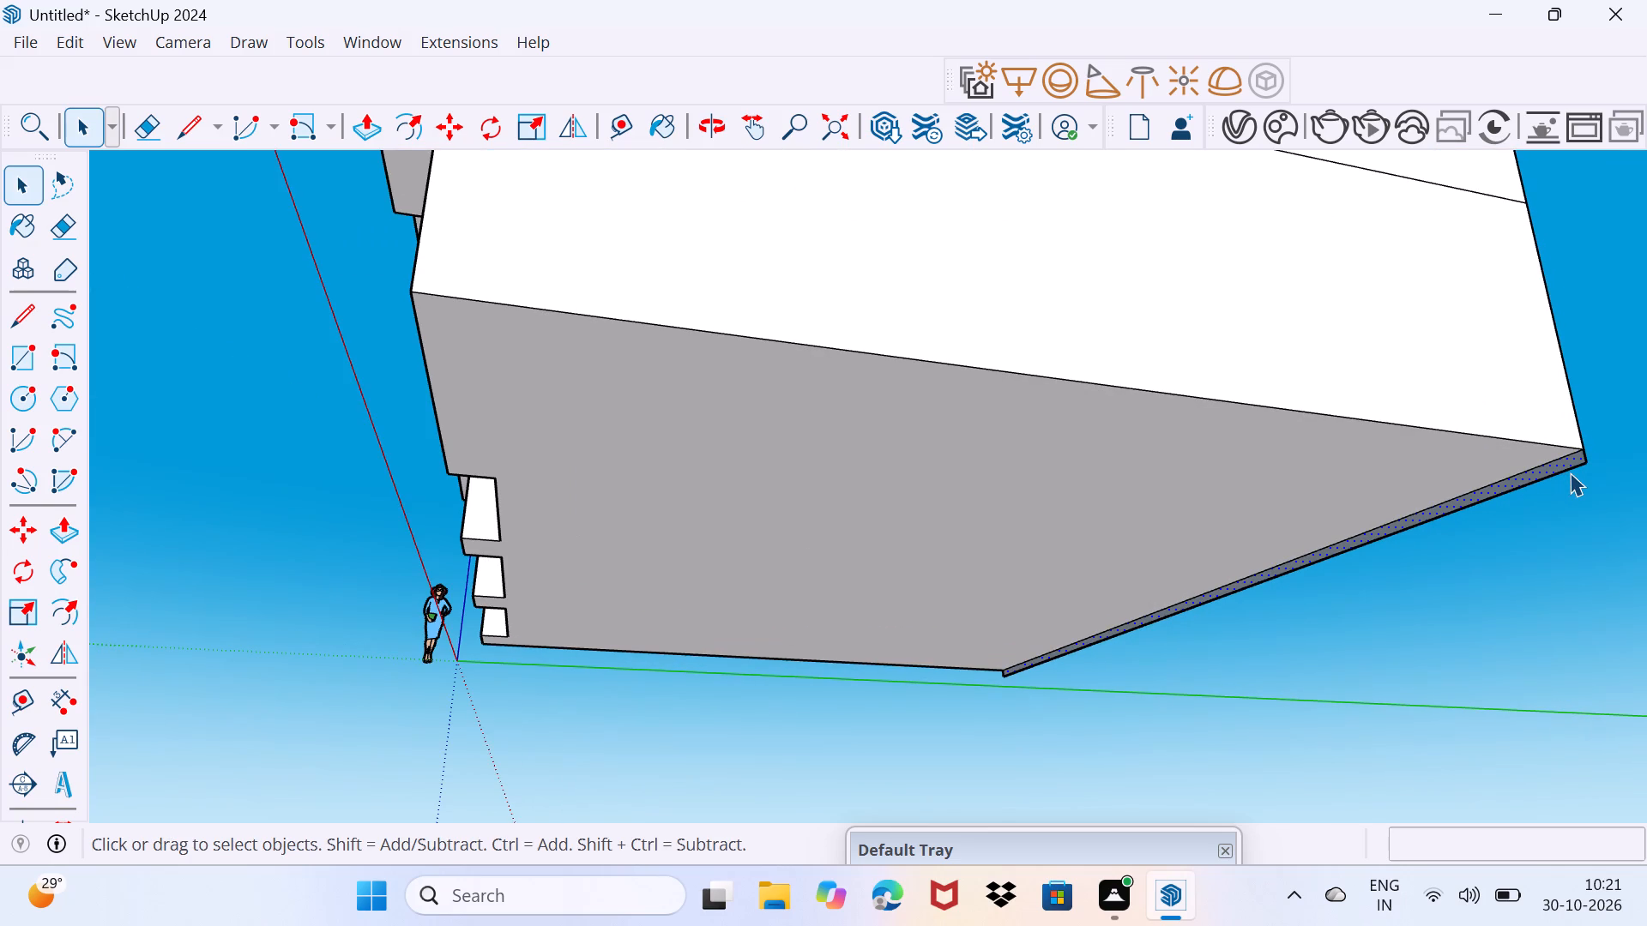
key(p)
click(1570, 472)
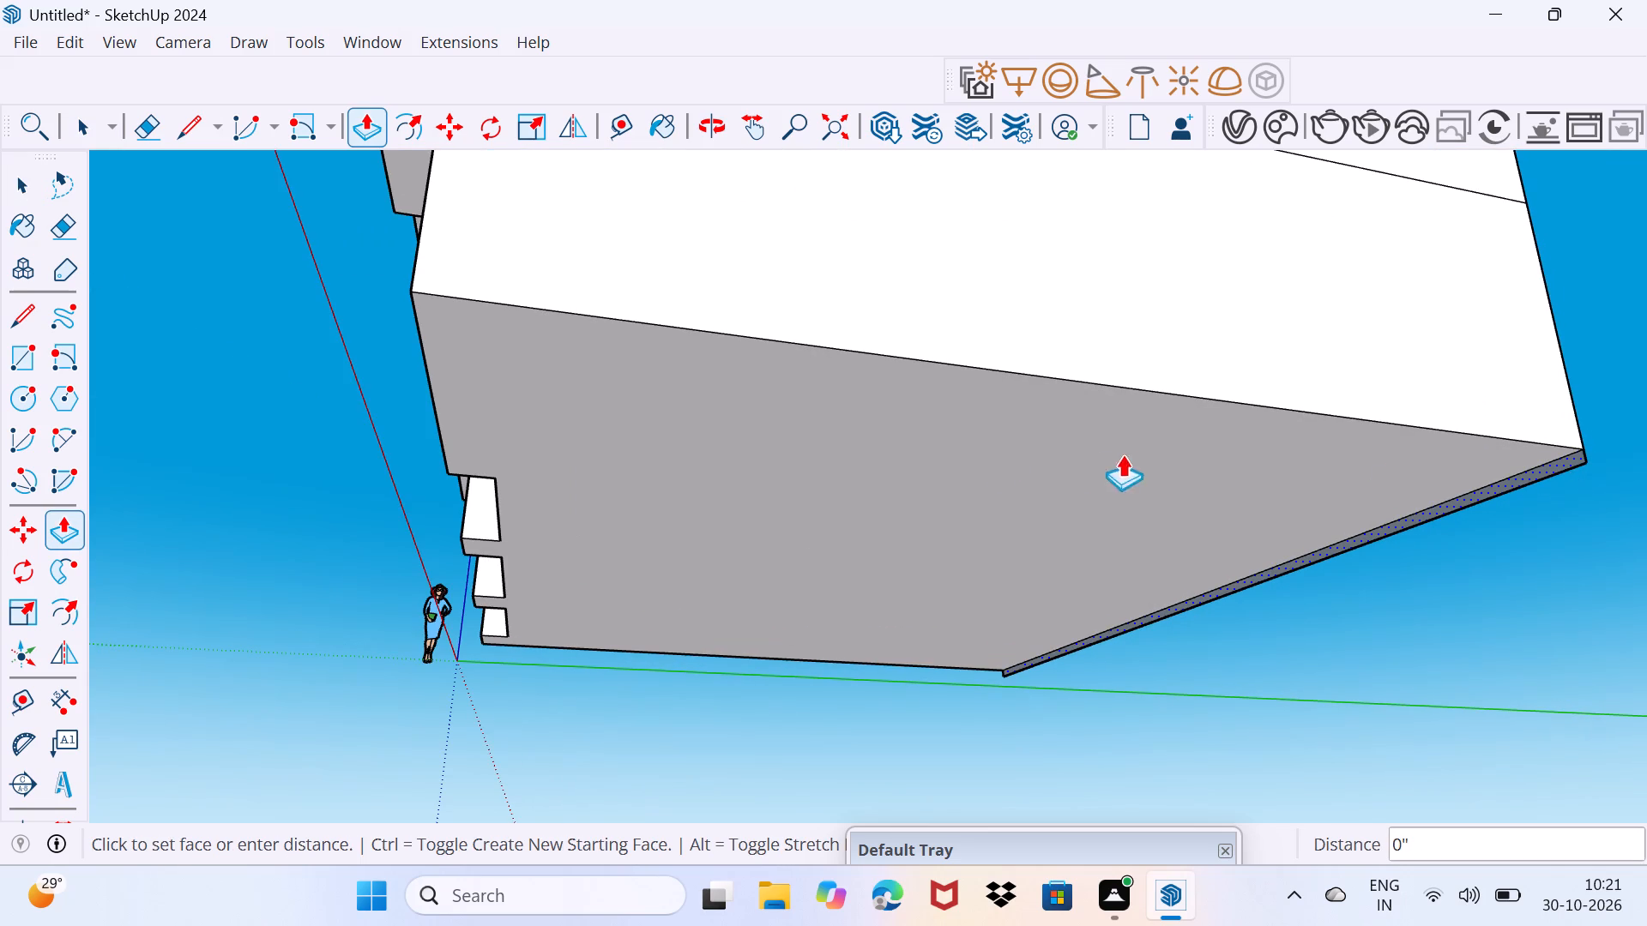
scroll(694, 413, down, 2)
middle_drag(556, 389, 622, 422)
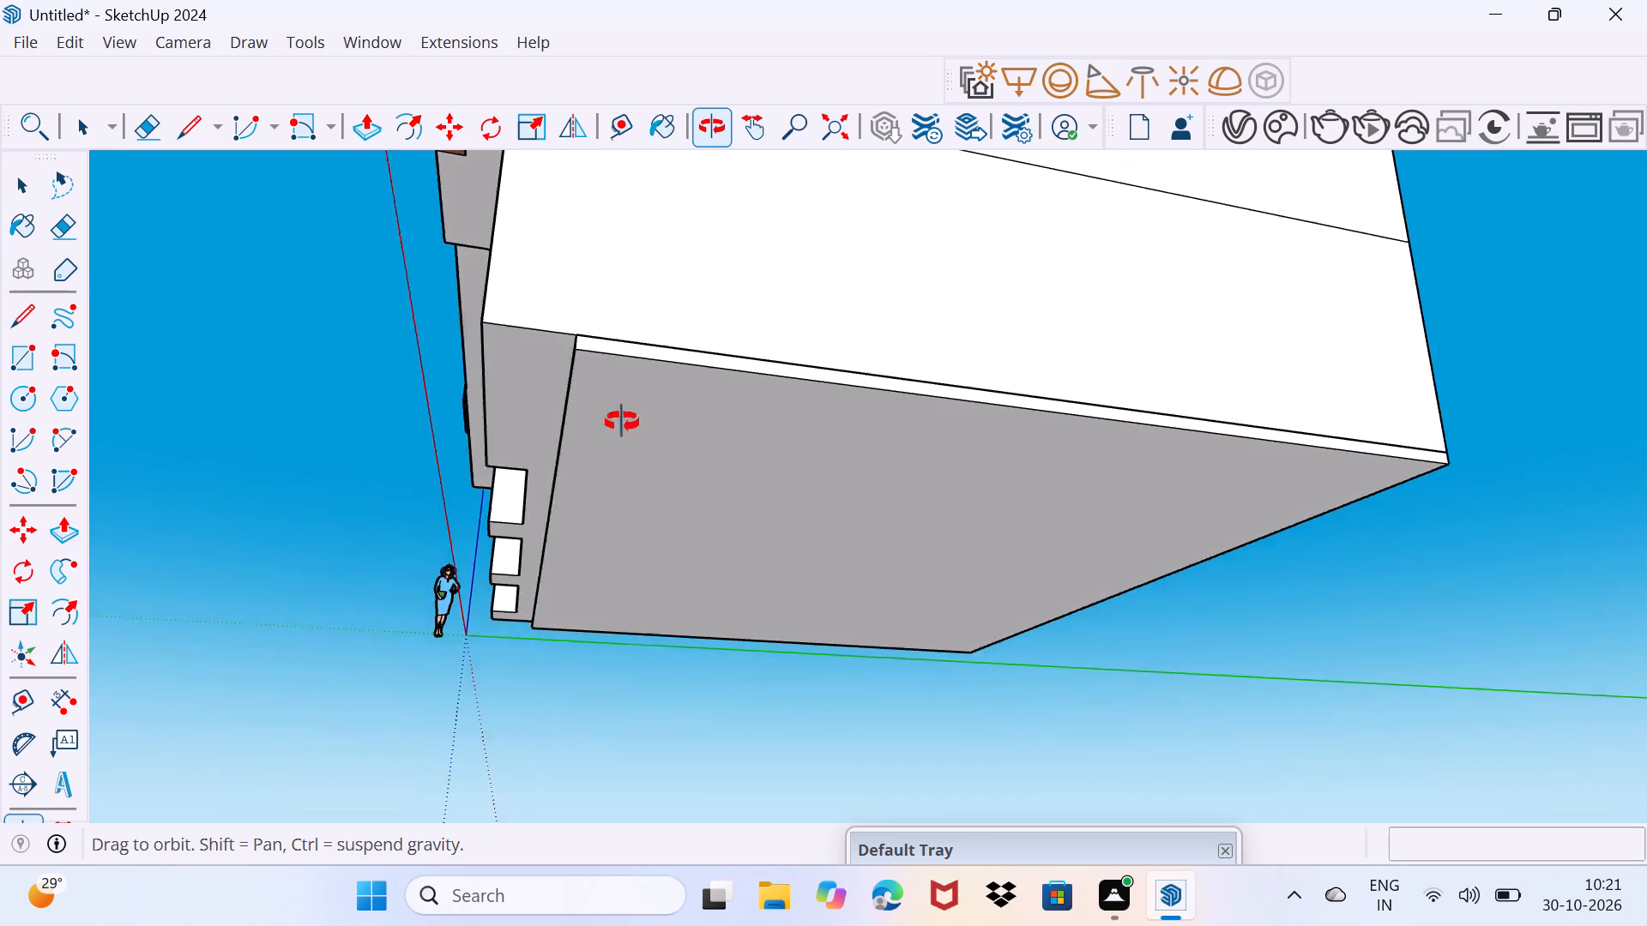
middle_drag(622, 422, 732, 474)
click(335, 450)
key(space)
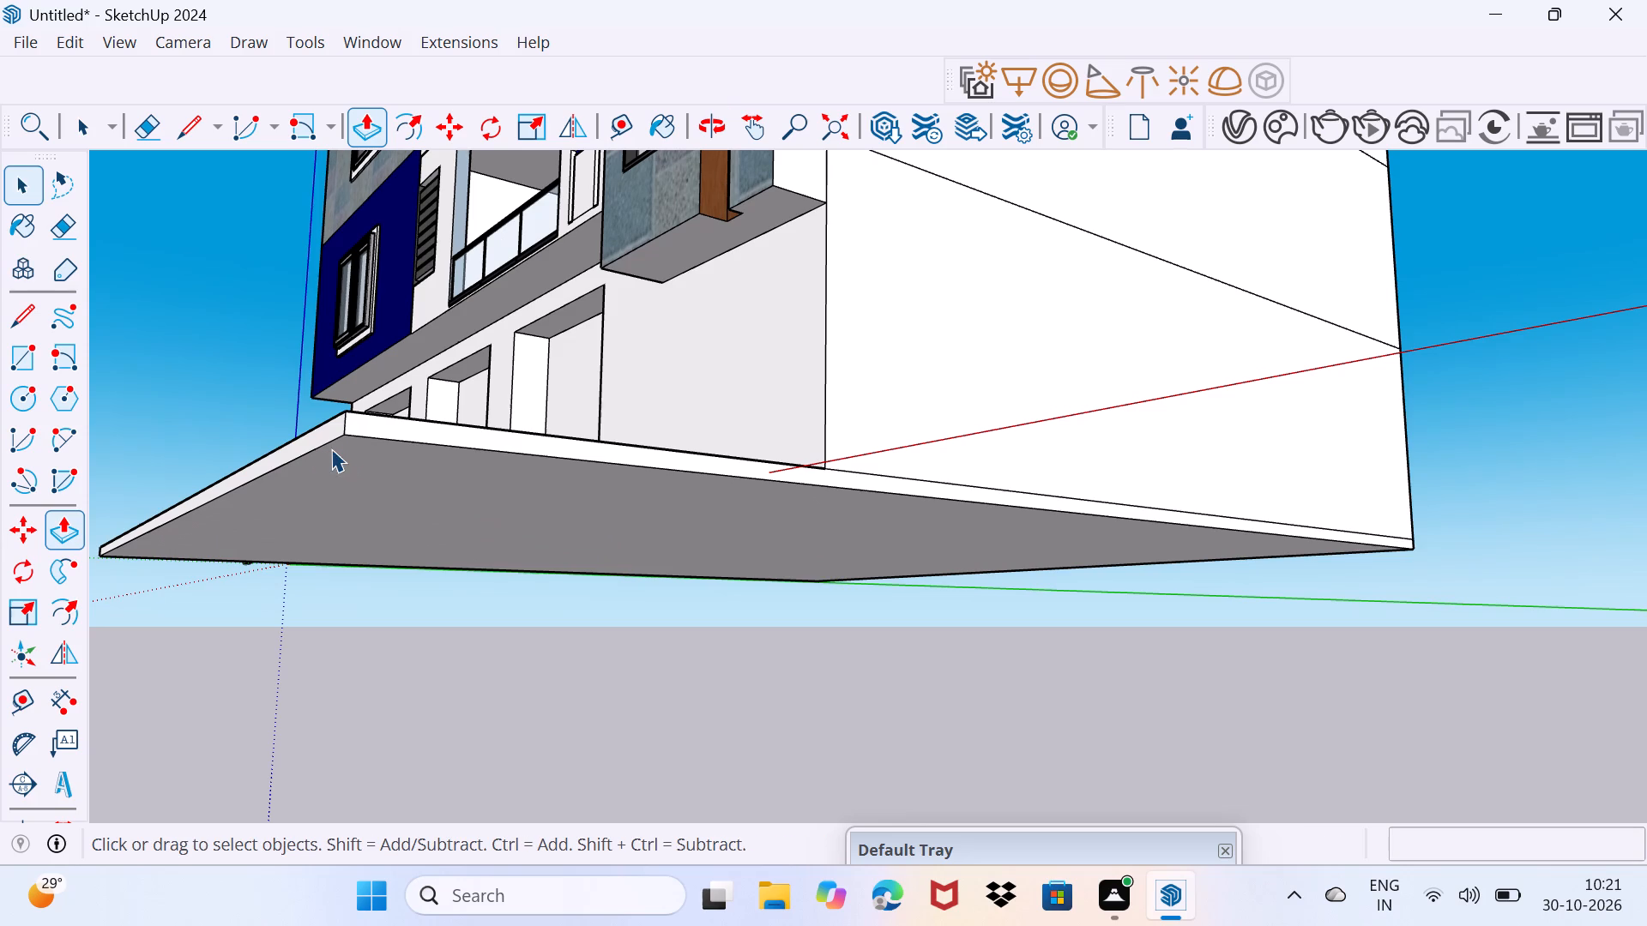
Draw a rectangle about 9' 10 5/8" by 6' 11 3/16" on the ground-level wall beneath the stone tower.
drag(334, 449, 501, 362)
middle_drag(424, 394, 602, 487)
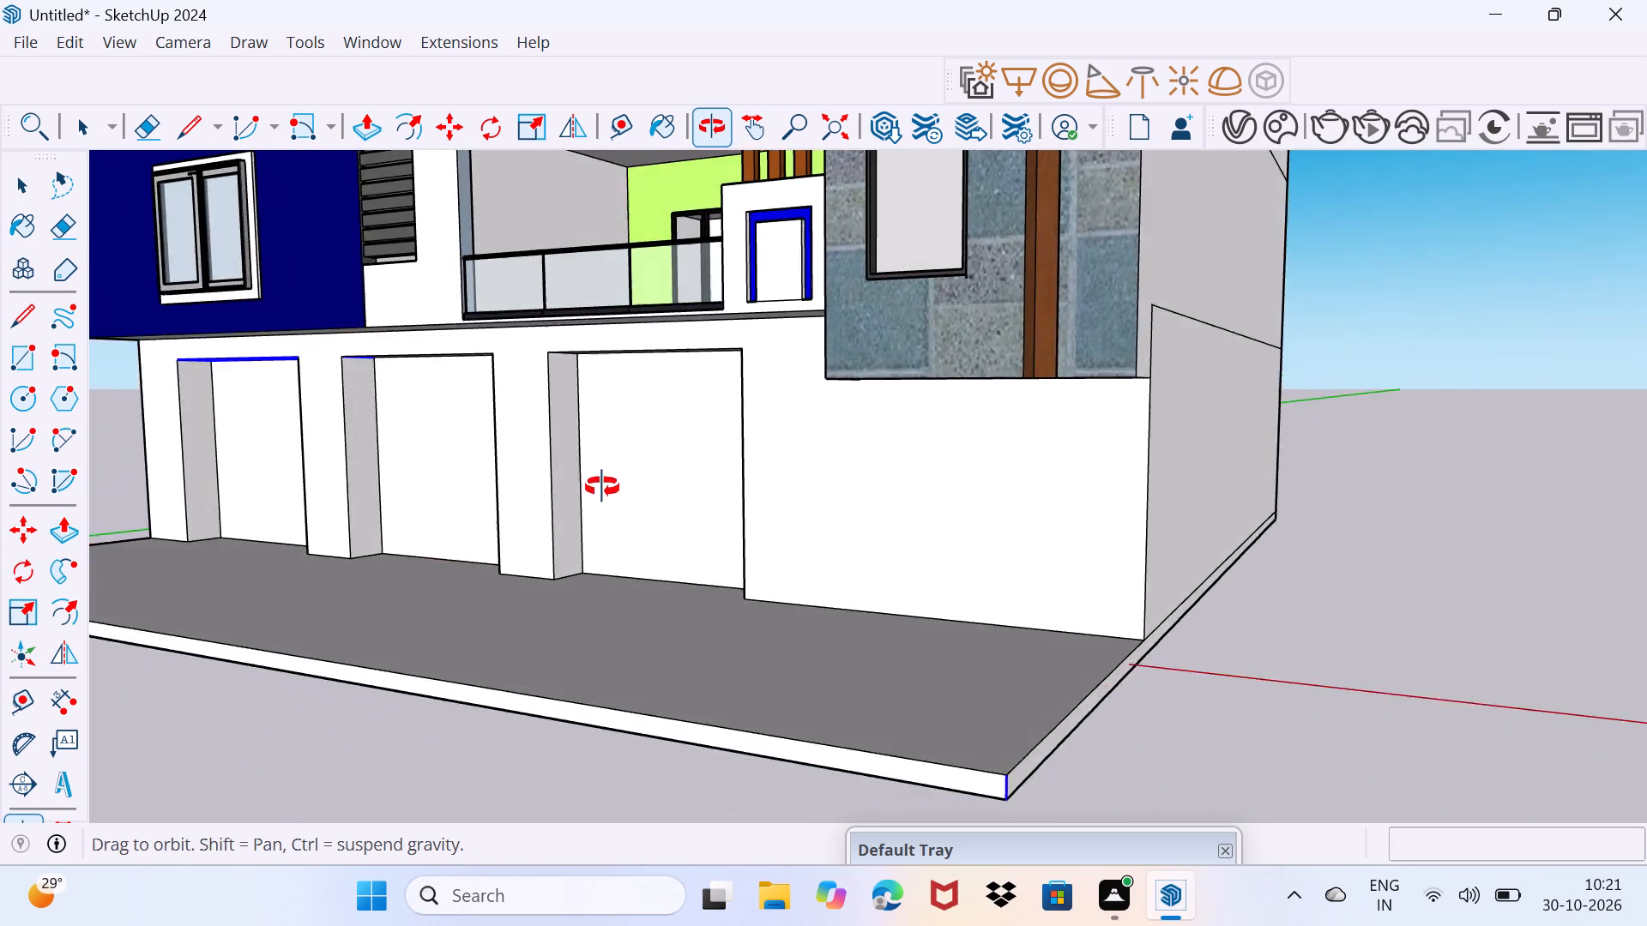
middle_drag(602, 487, 858, 512)
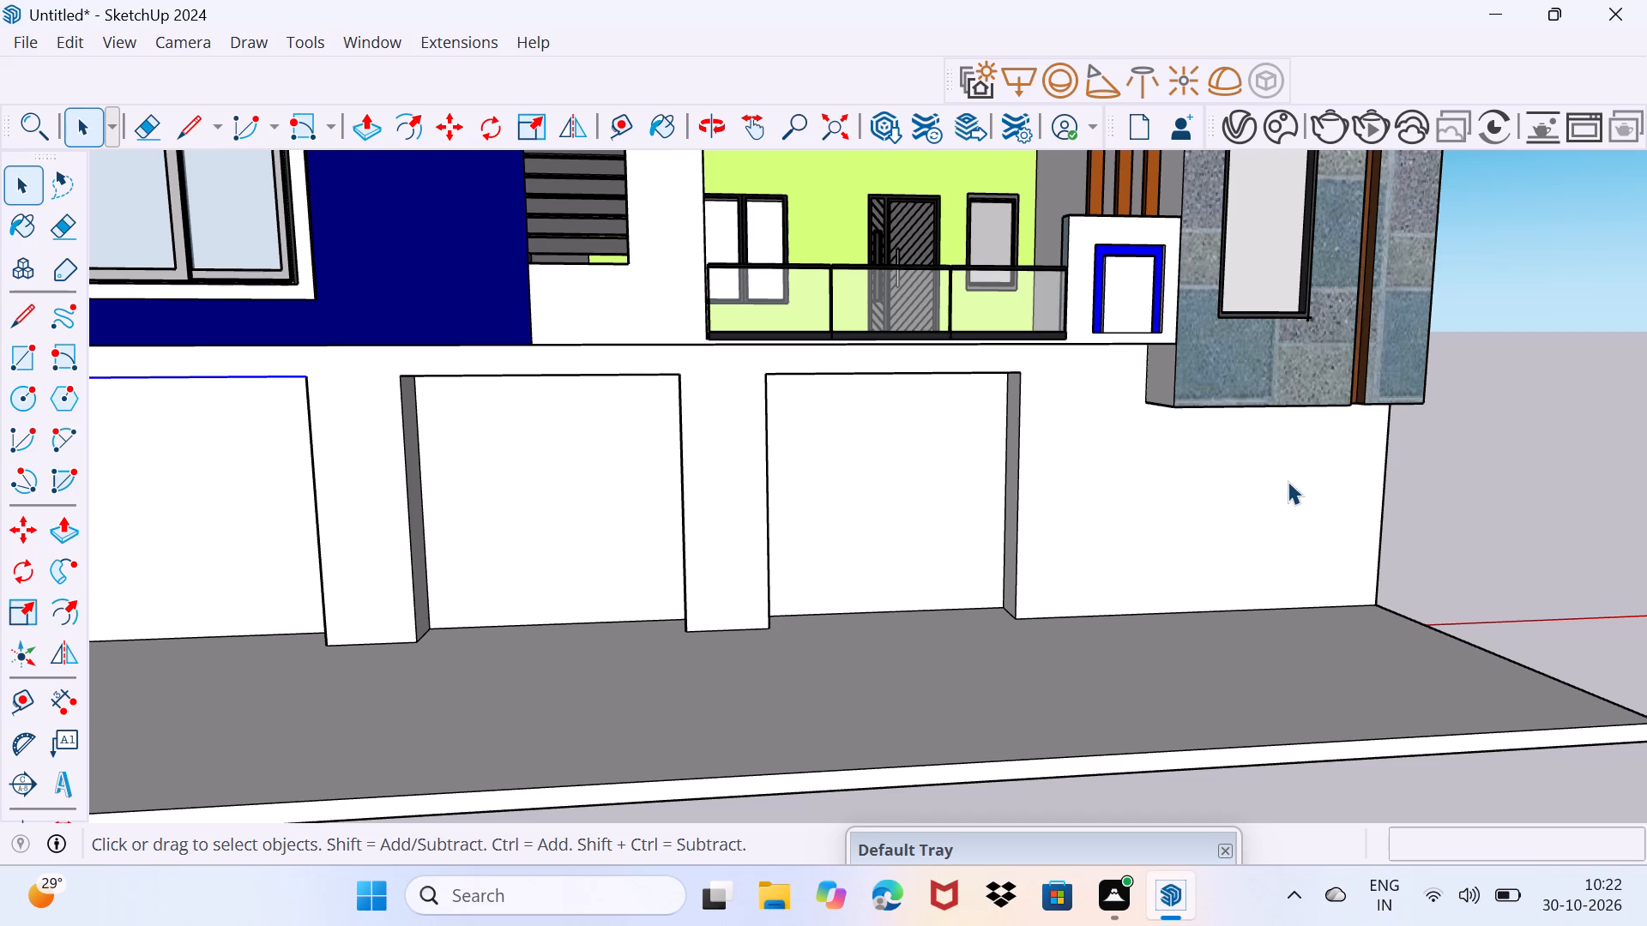
middle_drag(1288, 481, 1233, 472)
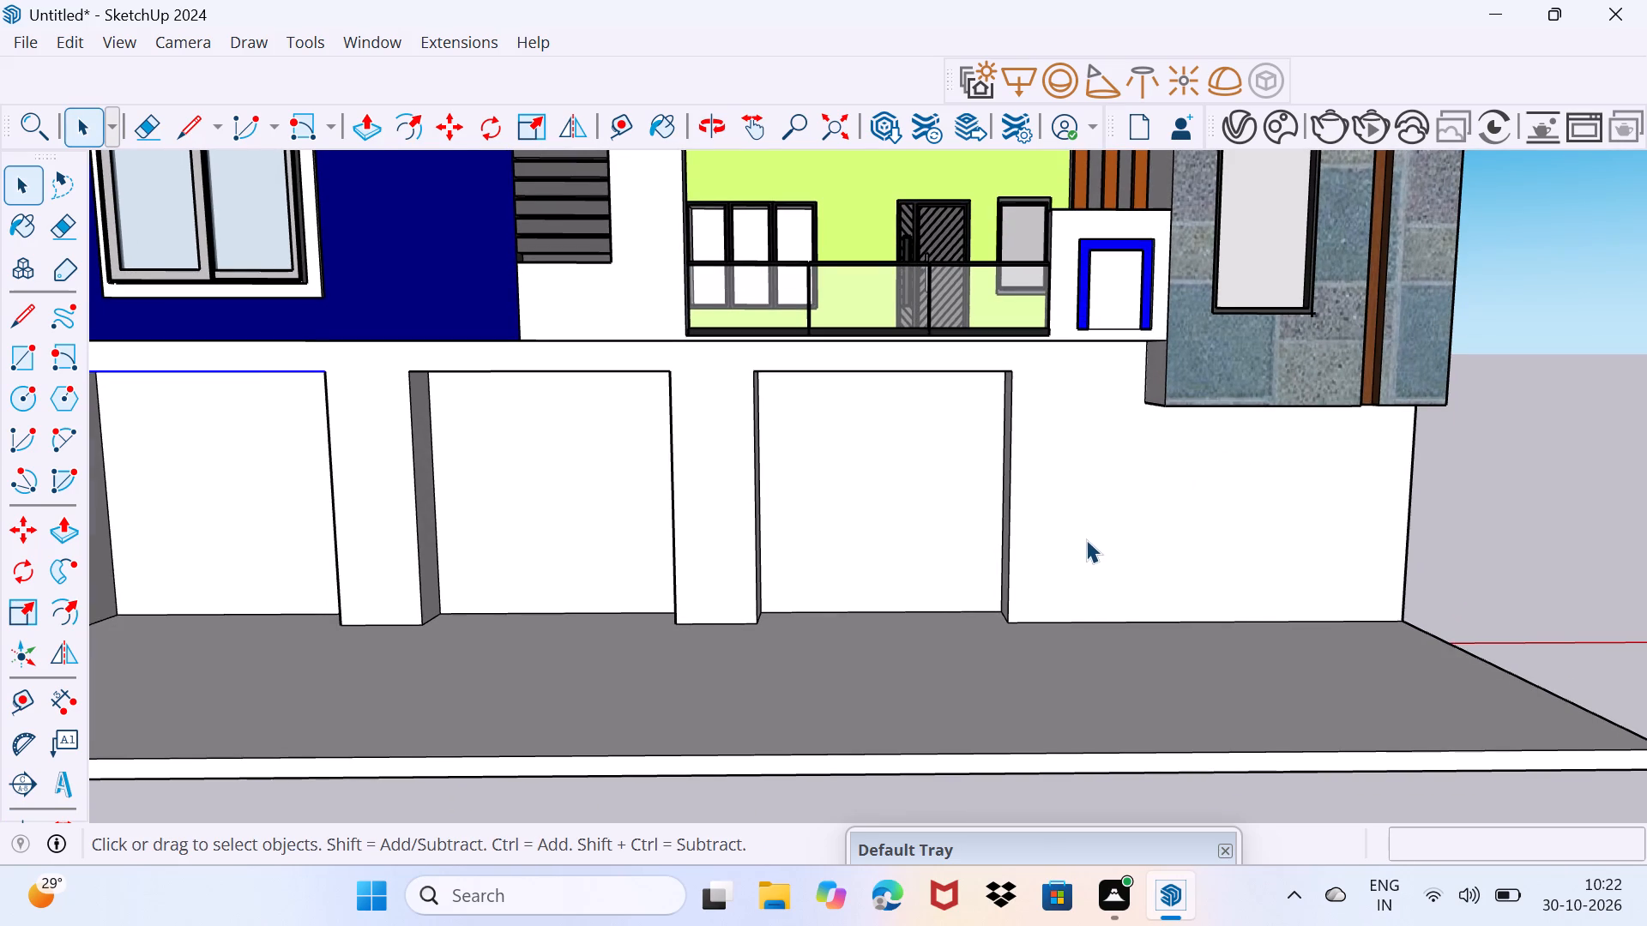
key(r)
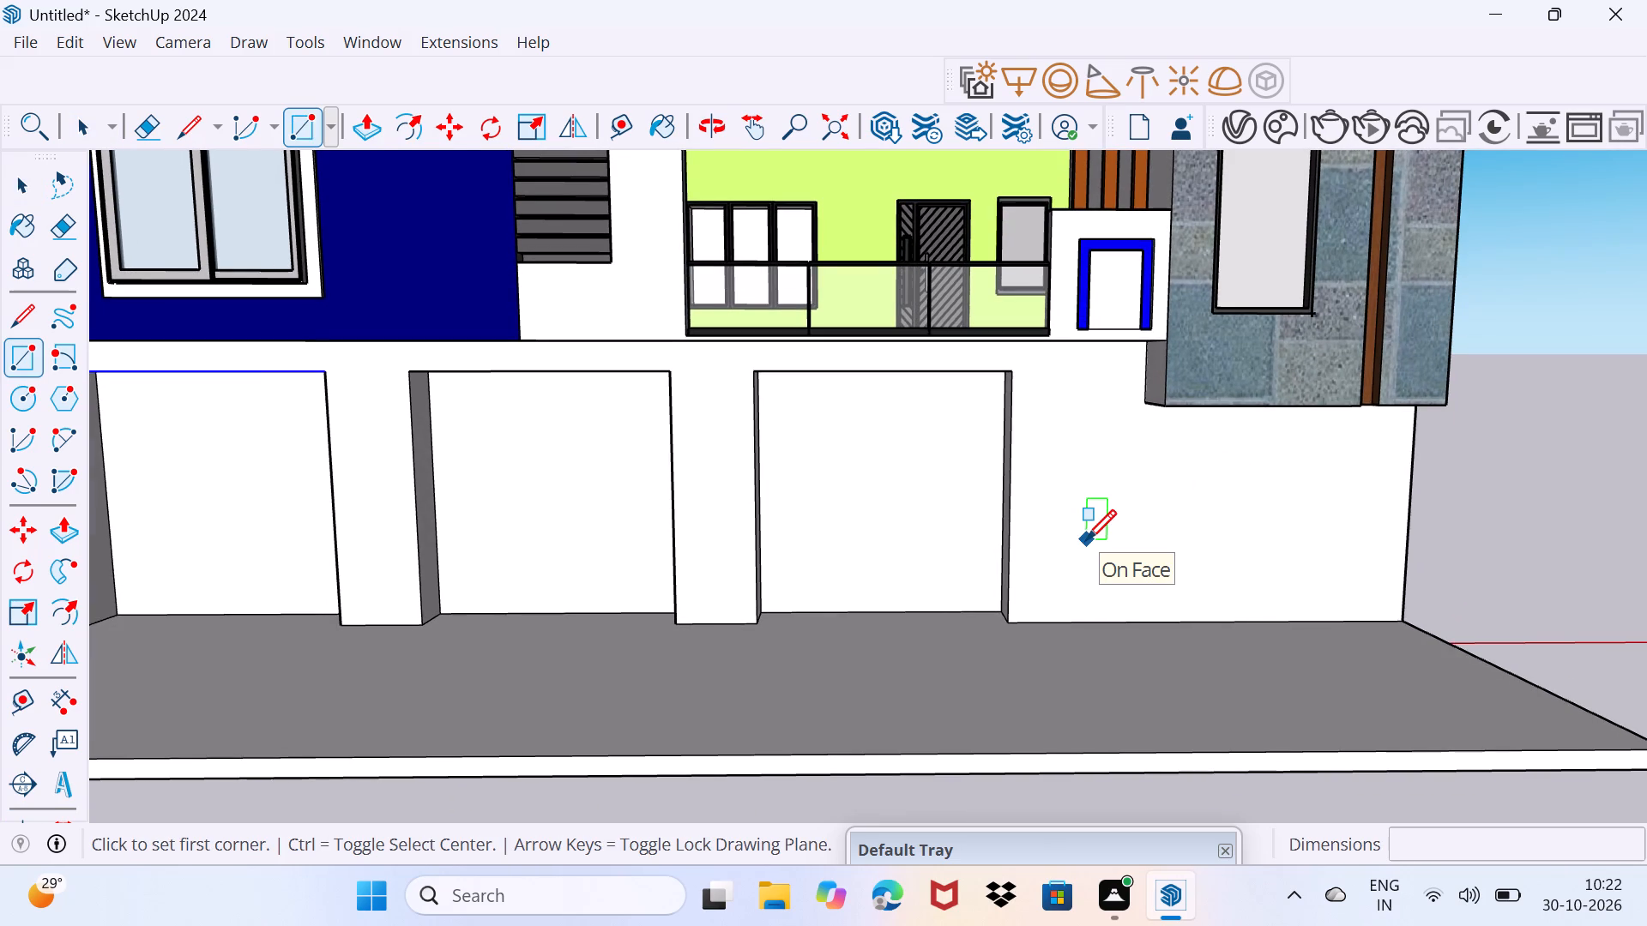
click(1110, 620)
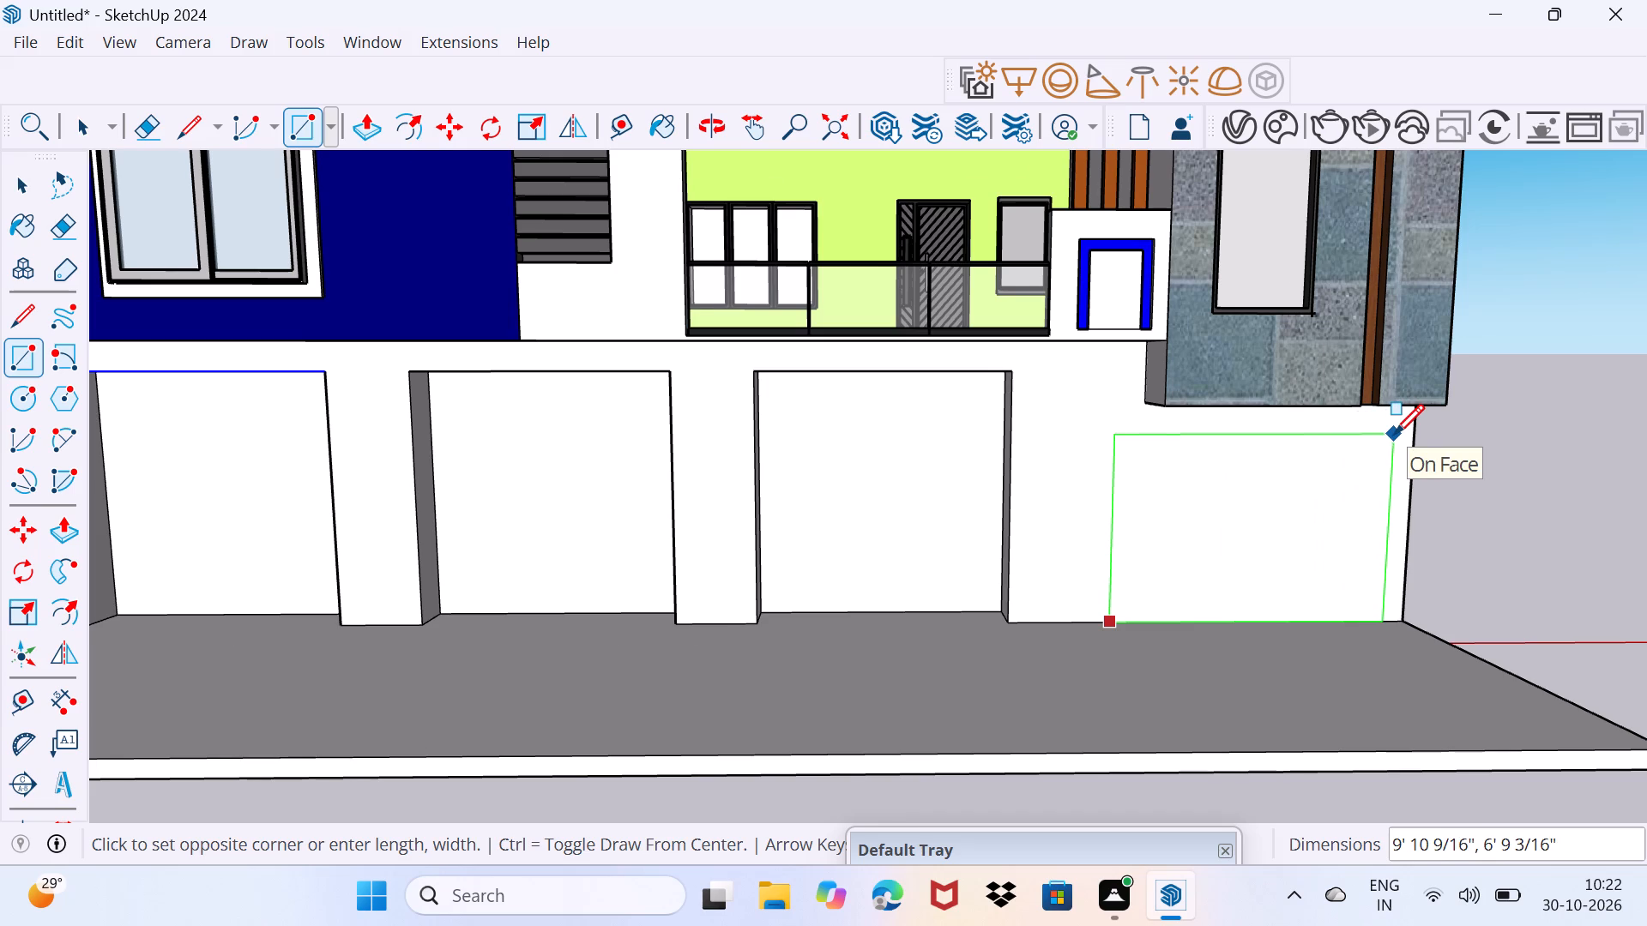
scroll(1394, 434, up, 3)
middle_drag(1394, 434, 1416, 376)
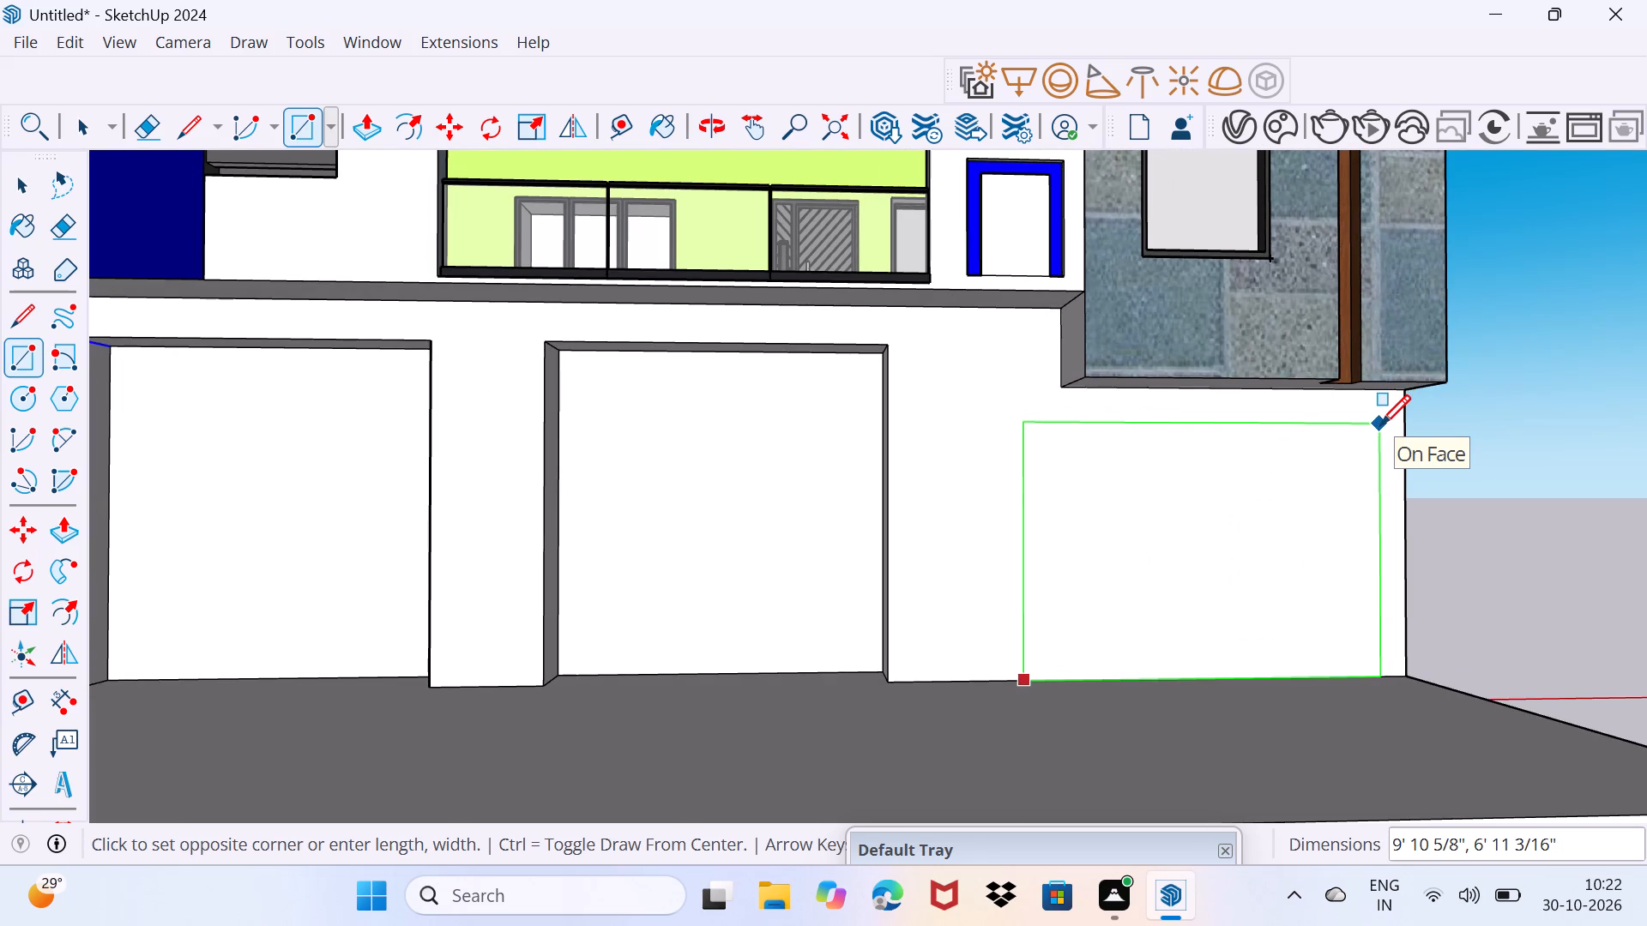
click(1380, 424)
key(space)
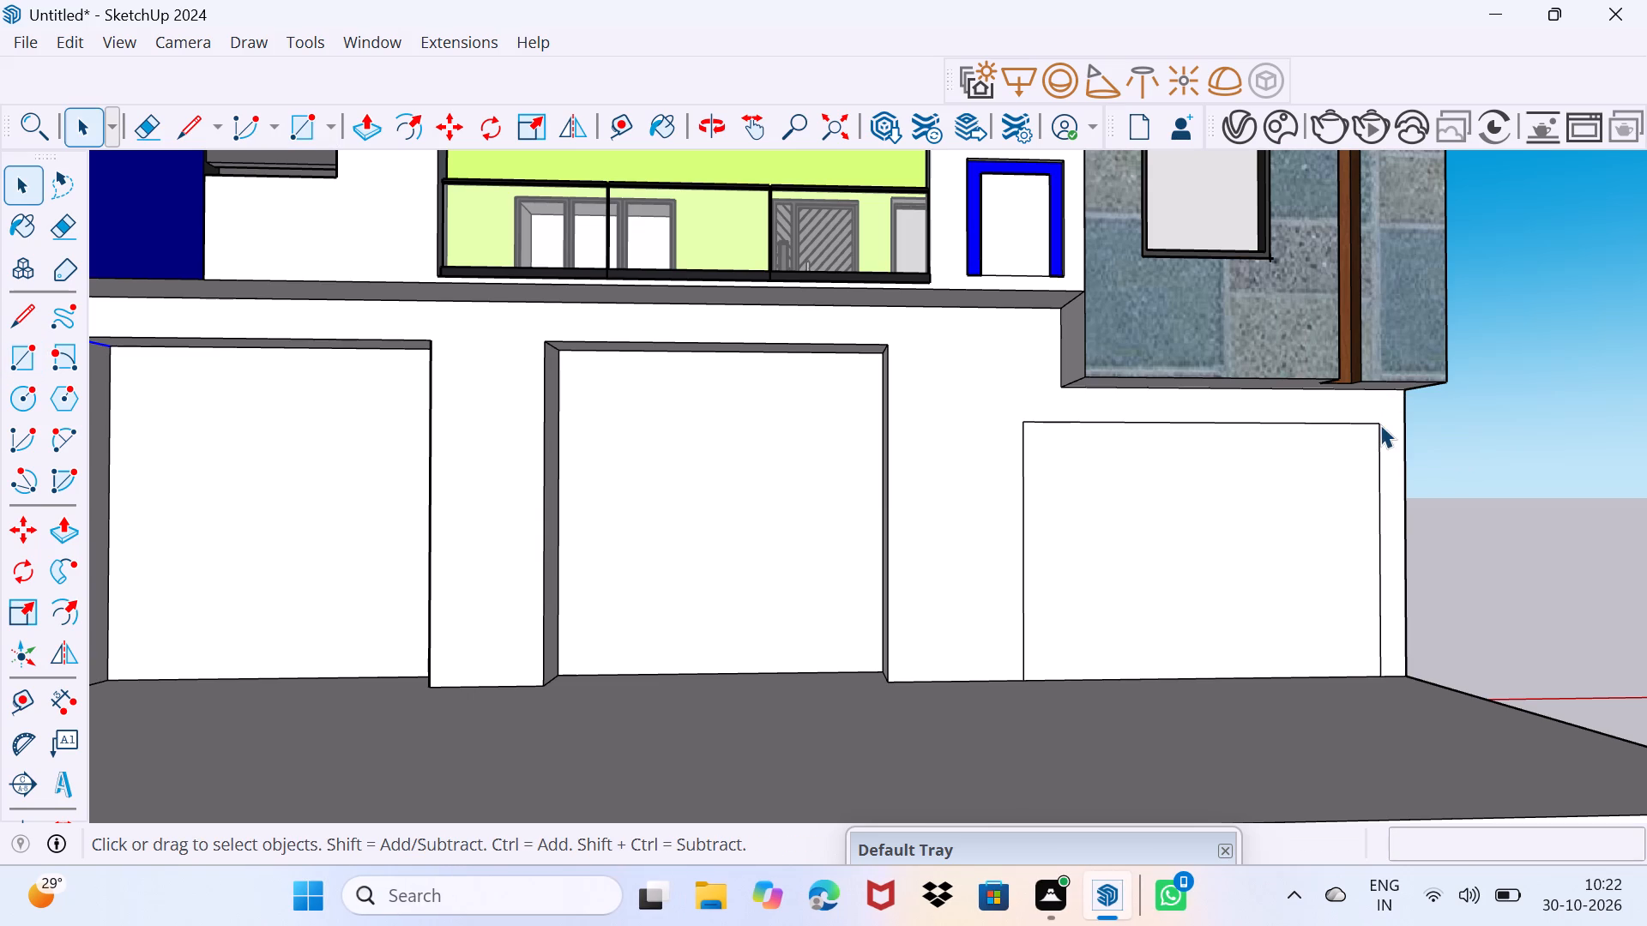
Push the new rectangle beneath the stone tower into the wall to form a fourth recessed opening.
click(1233, 526)
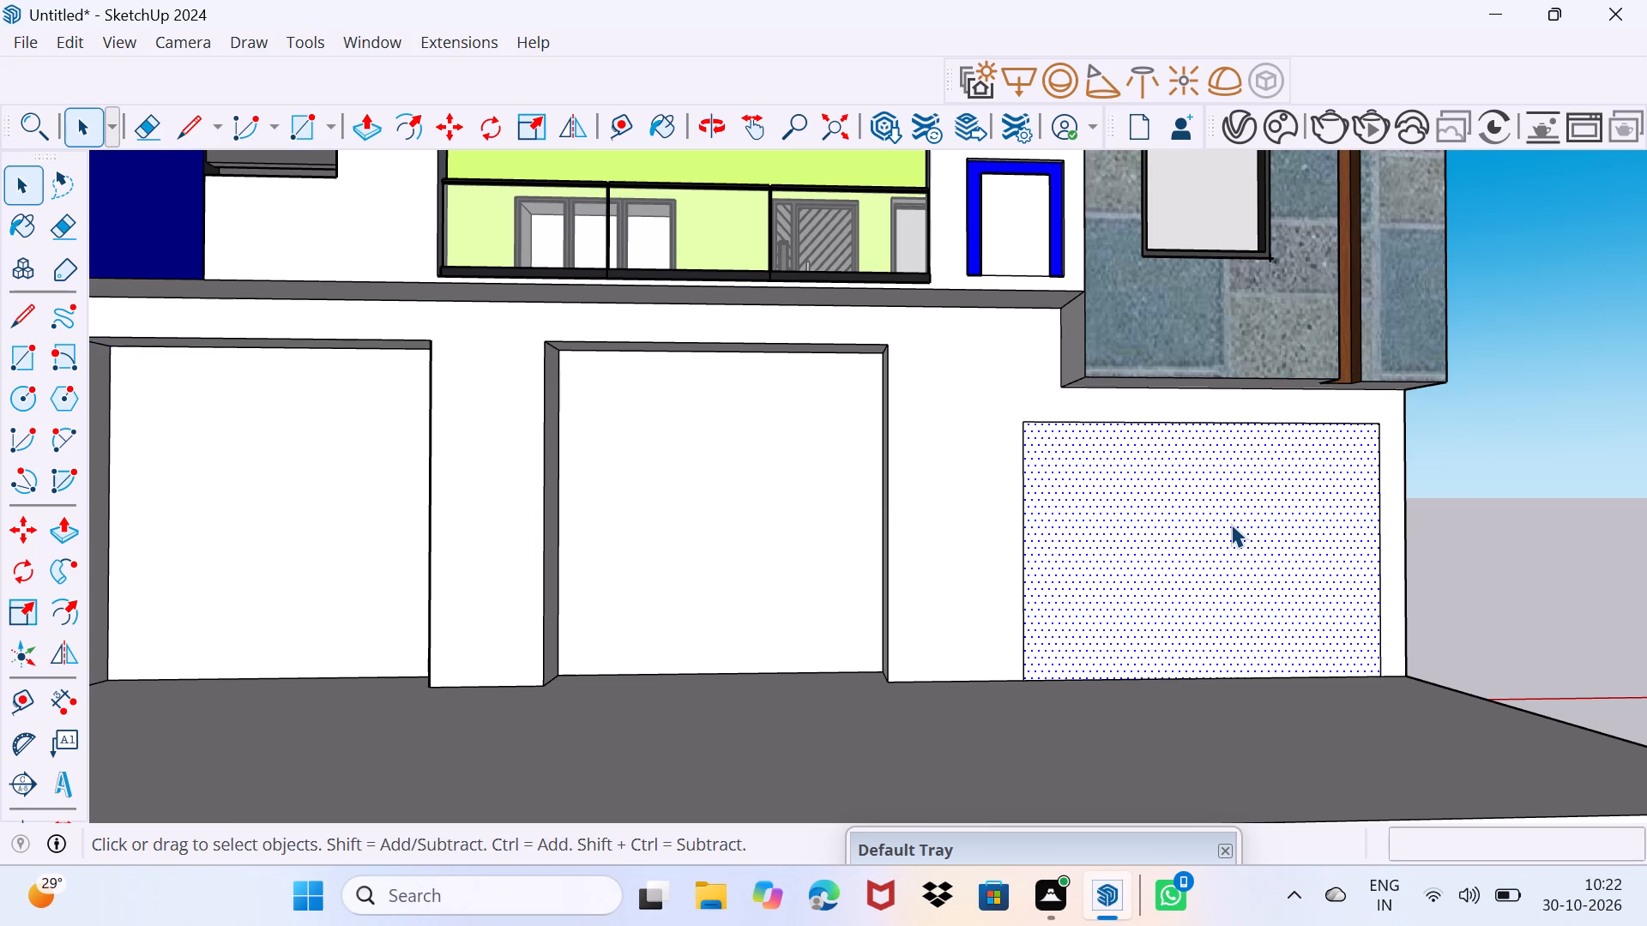
key(p)
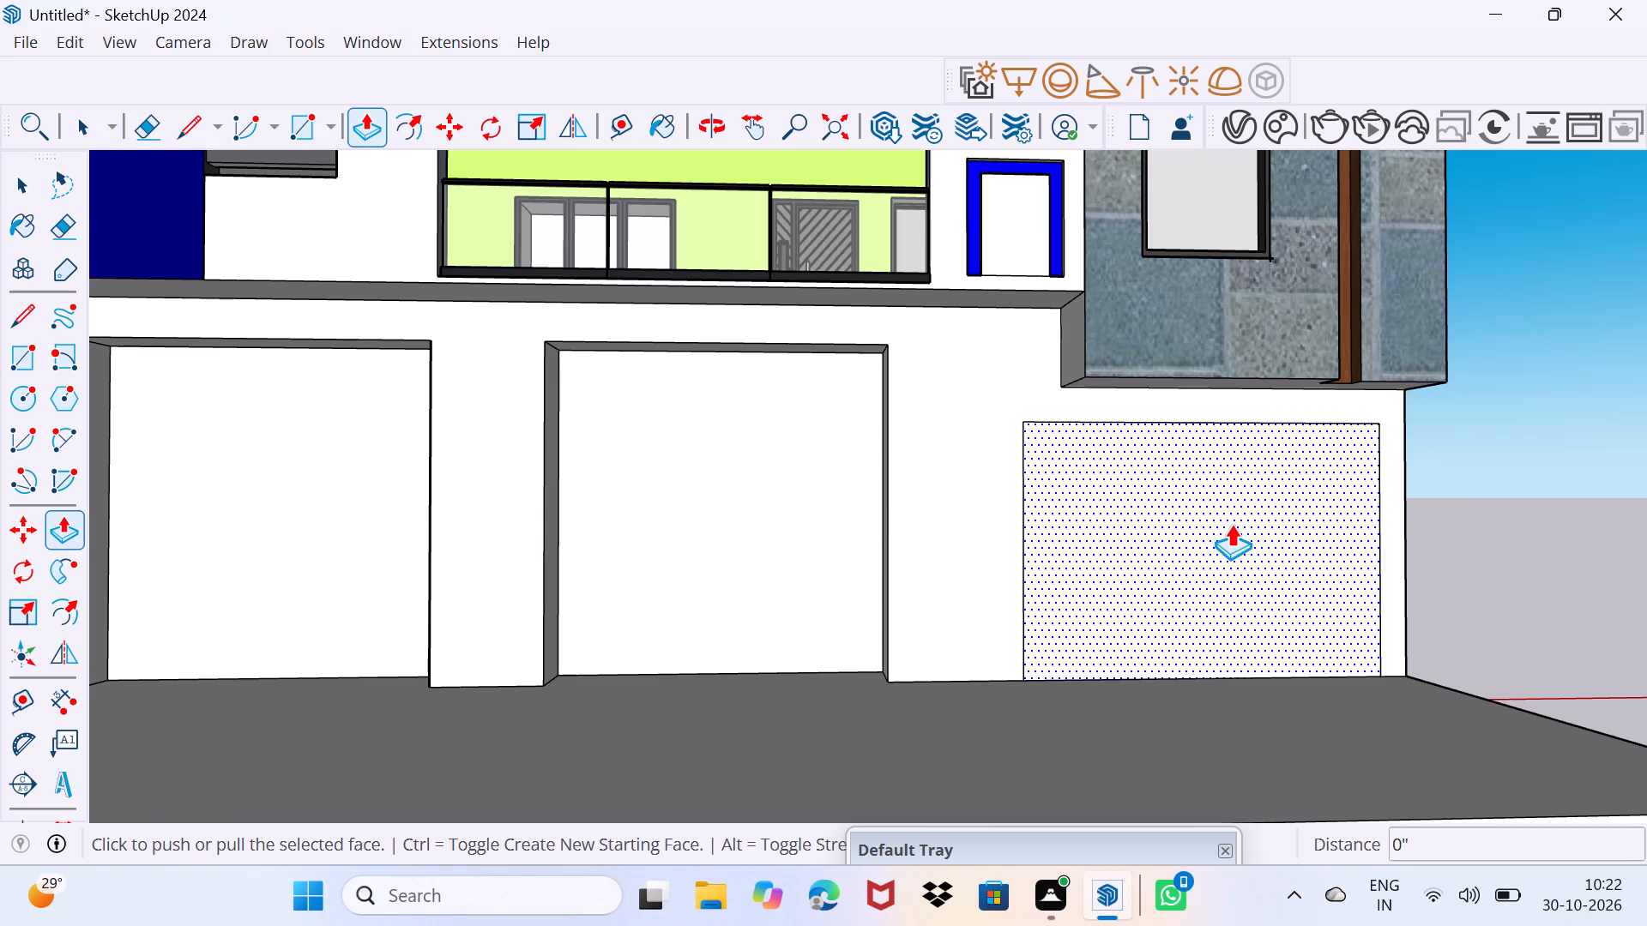
click(1233, 523)
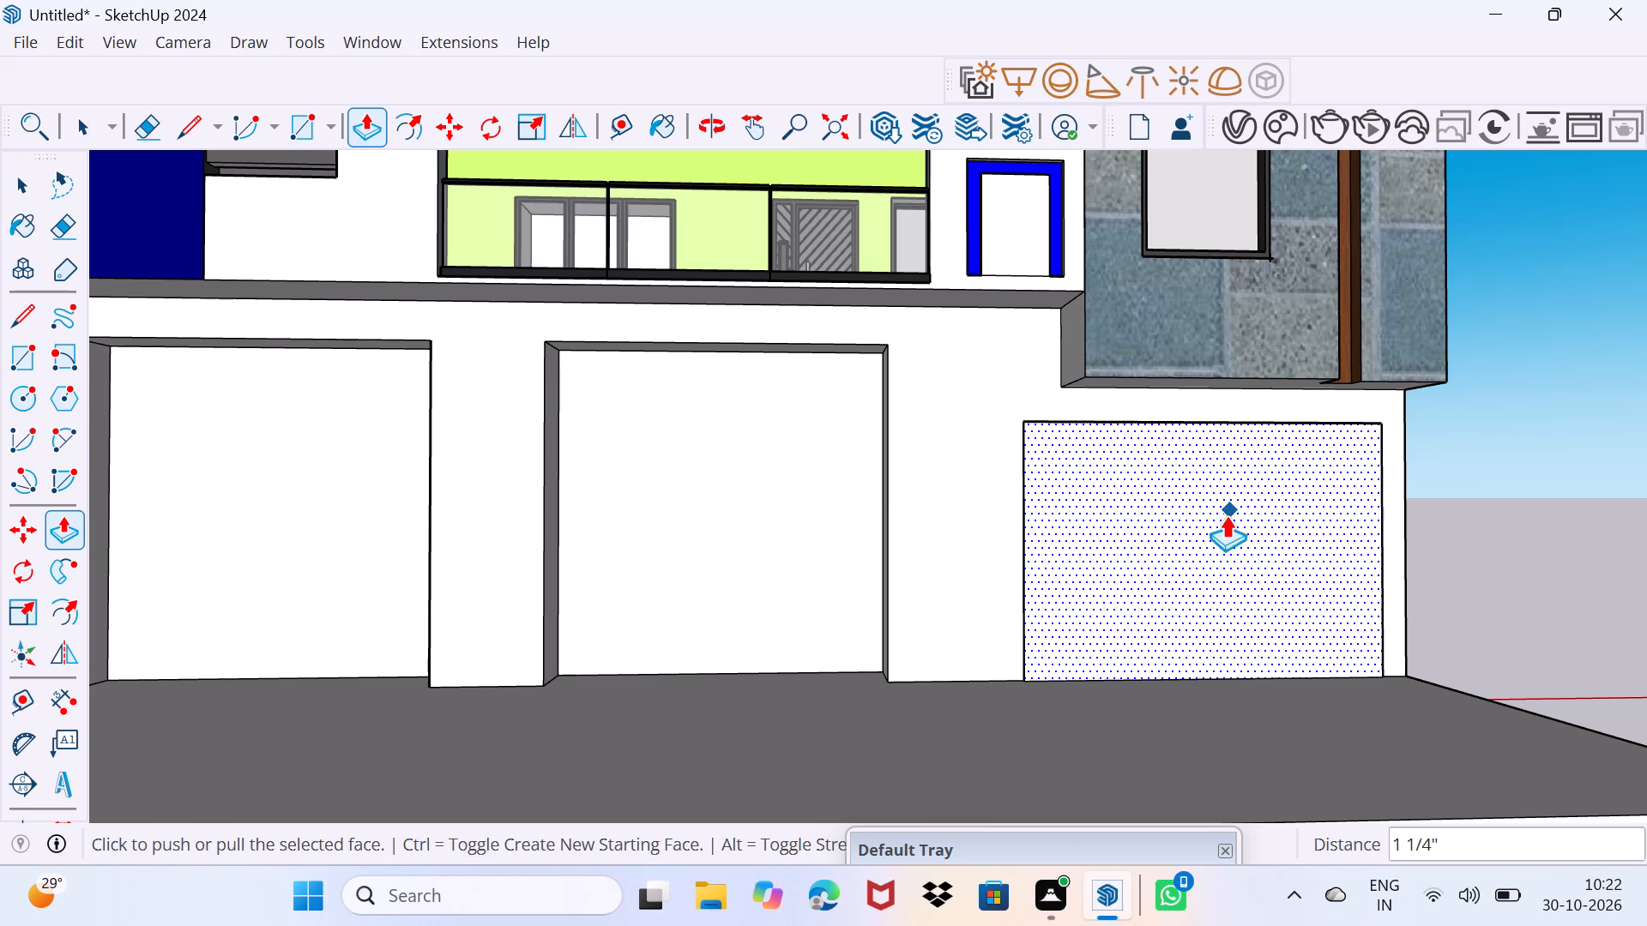
middle_drag(1219, 520, 834, 610)
click(994, 636)
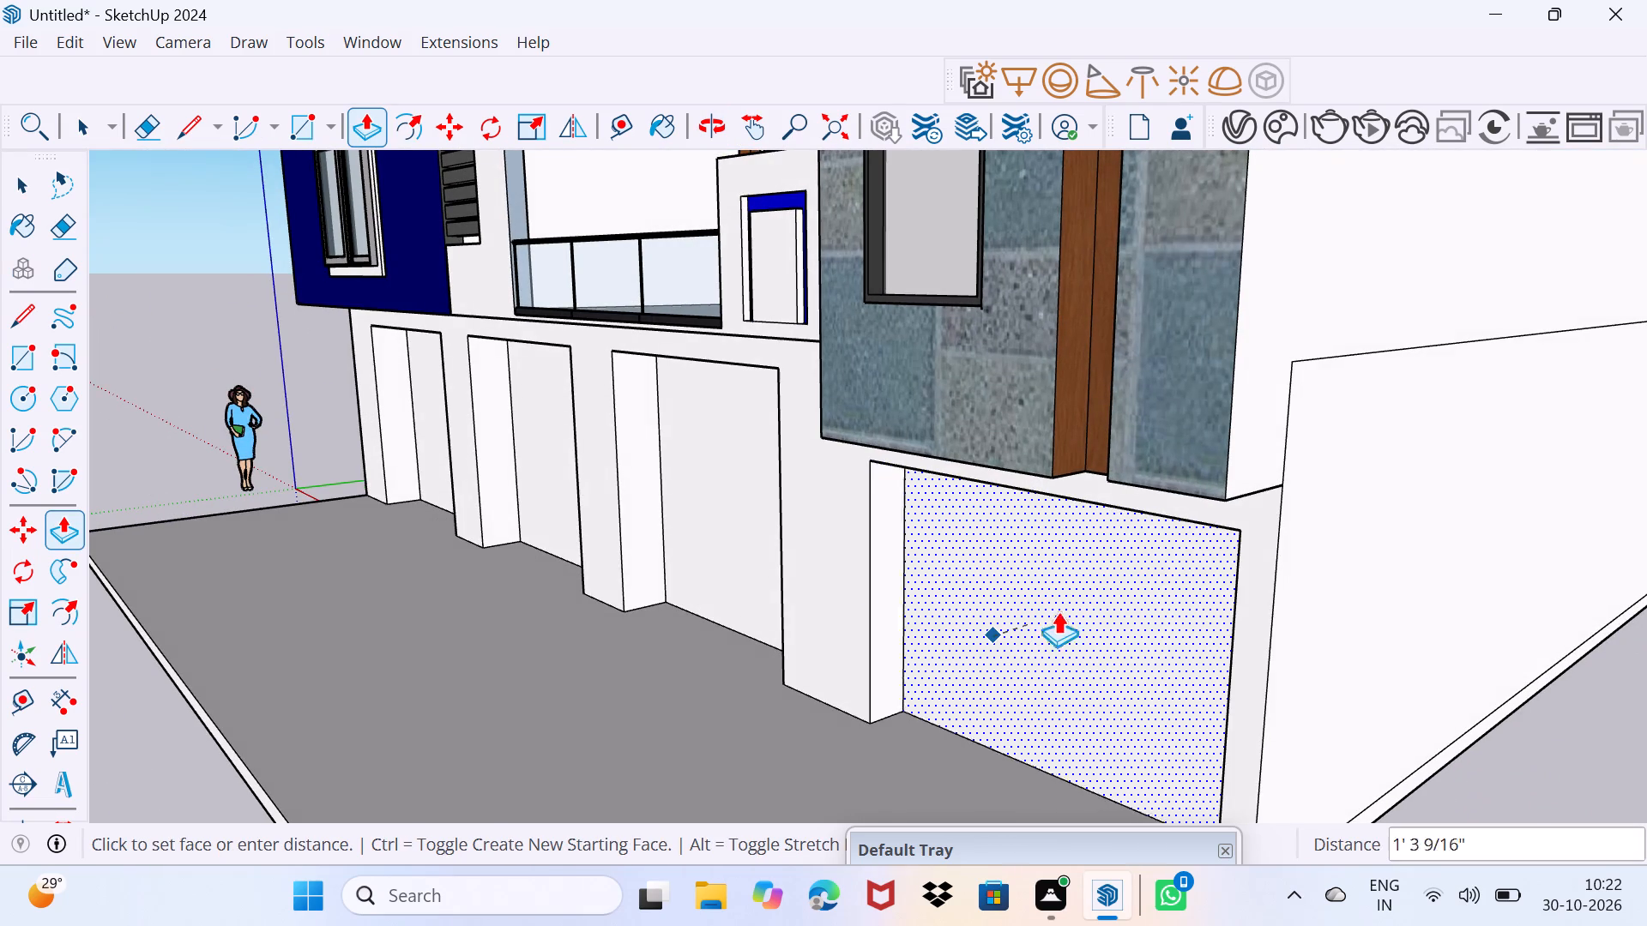
click(1095, 602)
key(space)
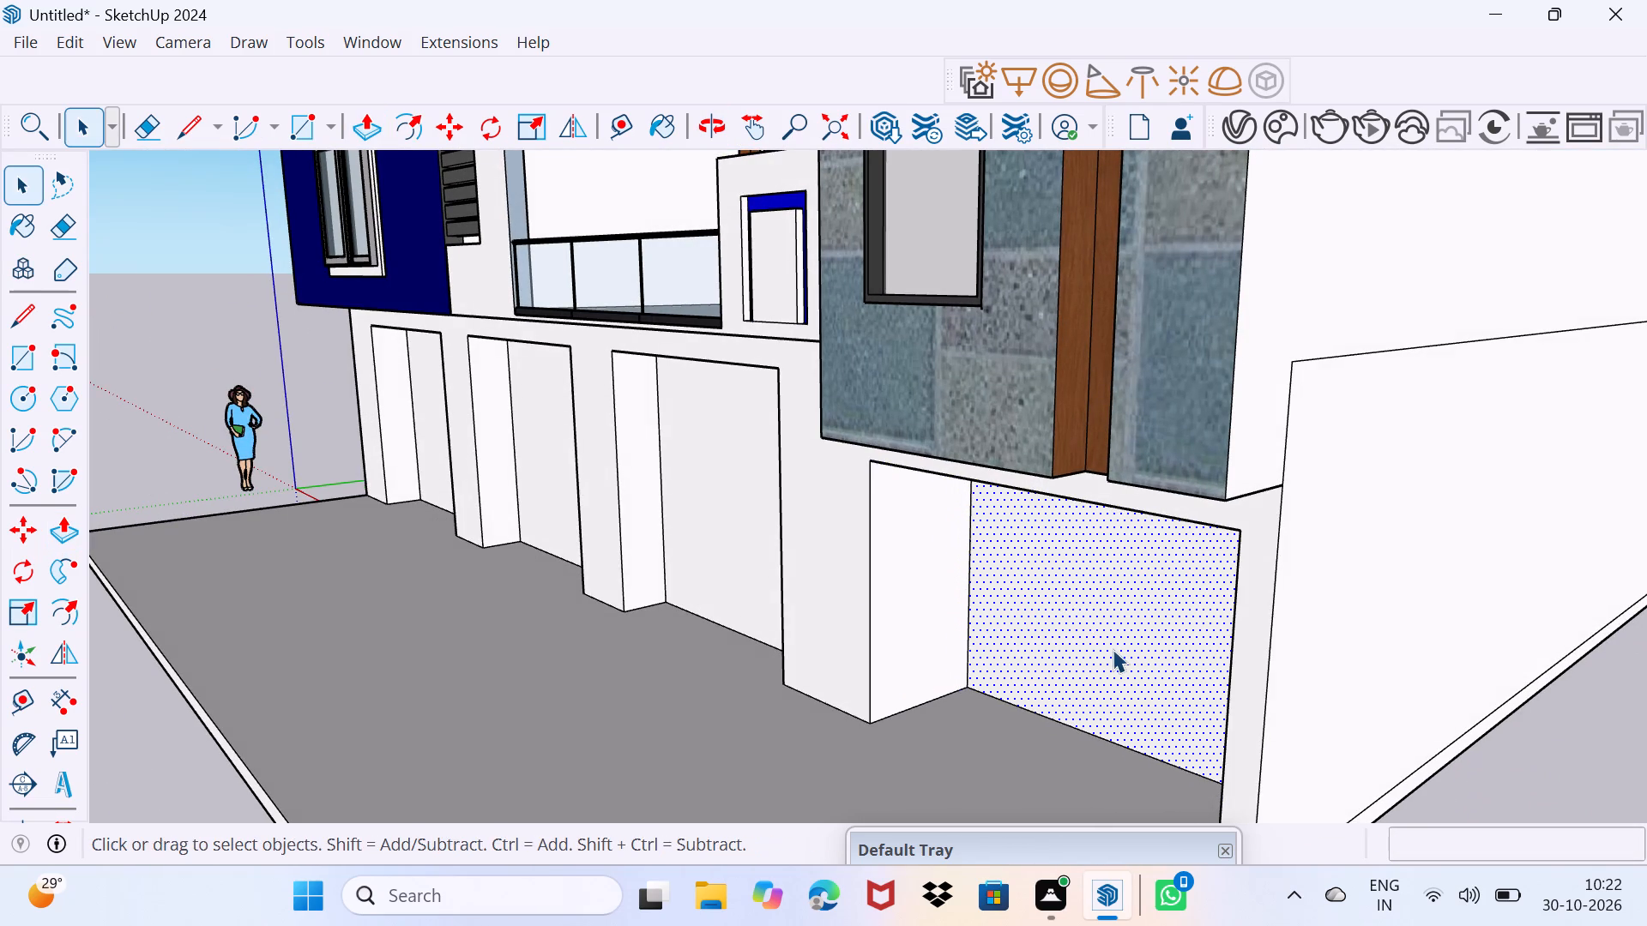
Pull the stone tower's underside down about 9 3/16" to form a band above the new opening.
drag(1085, 680, 1218, 600)
middle_drag(1084, 635, 1154, 546)
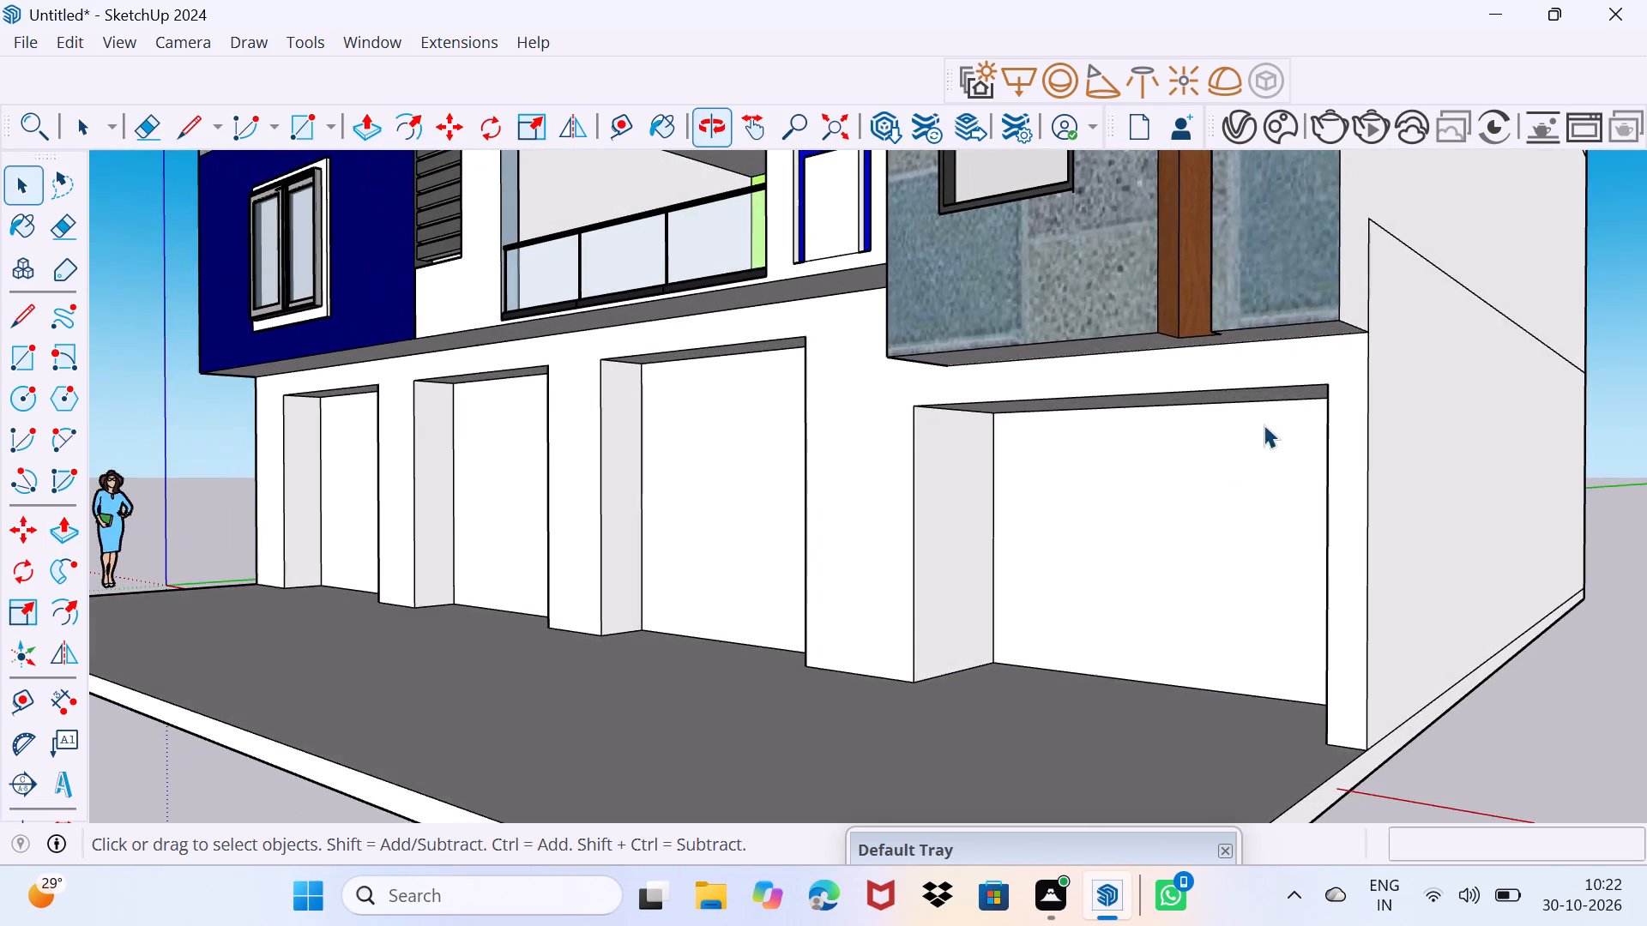
scroll(1290, 364, up, 2)
click(1303, 330)
click(1312, 316)
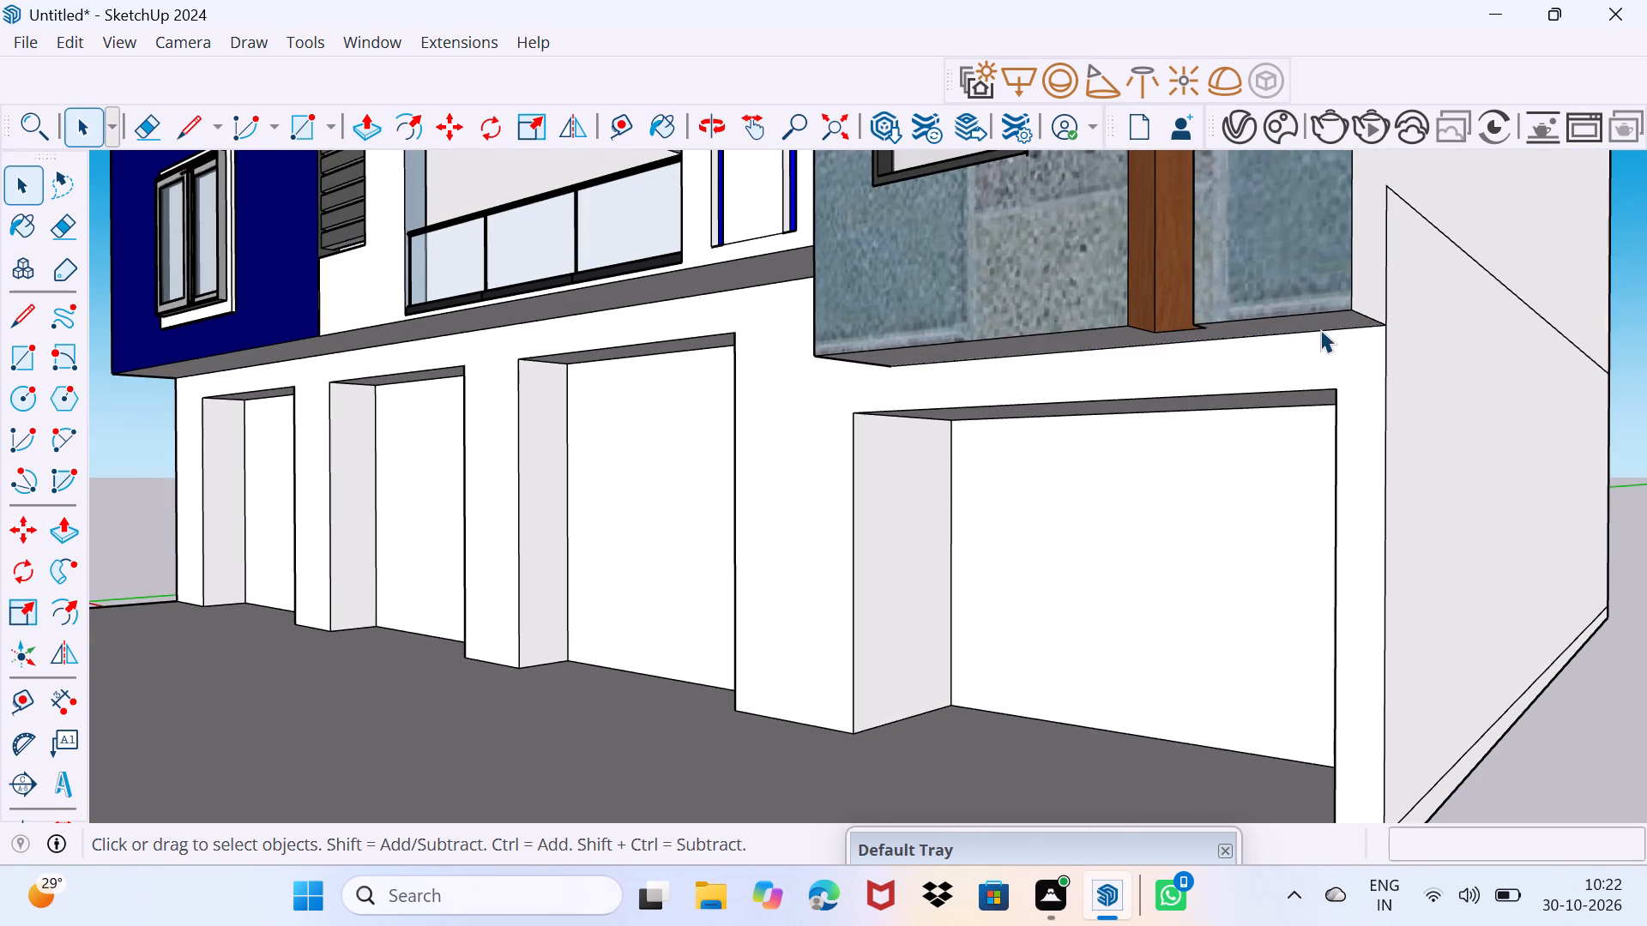
click(1320, 330)
click(1329, 331)
scroll(1331, 324, up, 5)
middle_drag(1330, 324, 1258, 298)
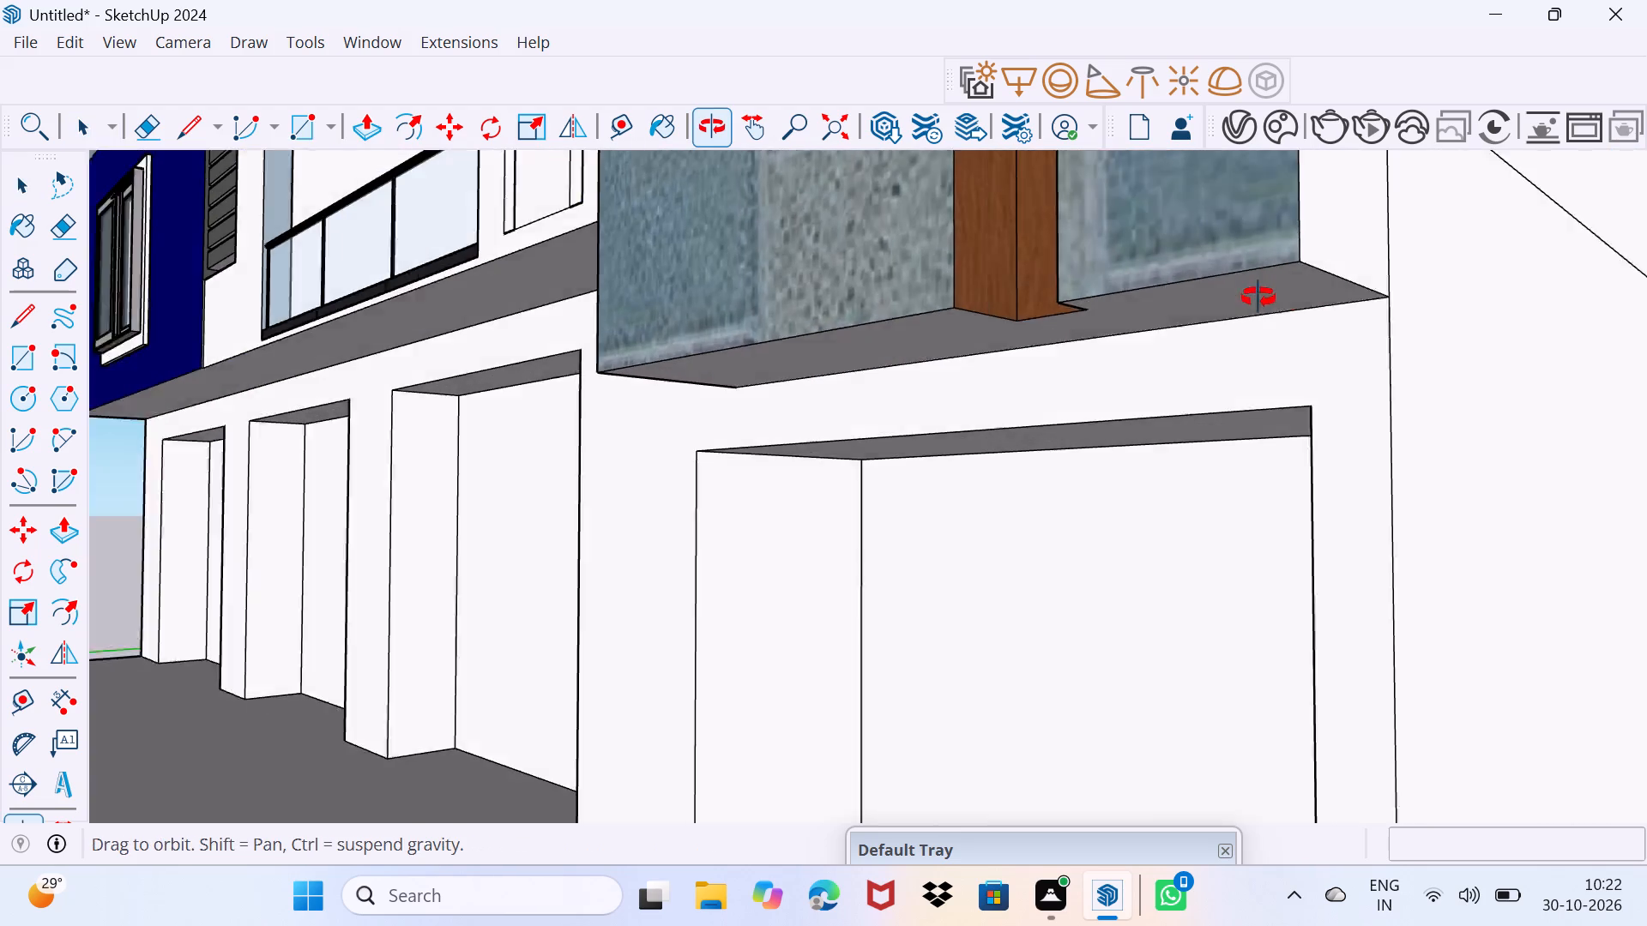
middle_drag(1258, 298, 1242, 290)
click(1242, 281)
click(1227, 262)
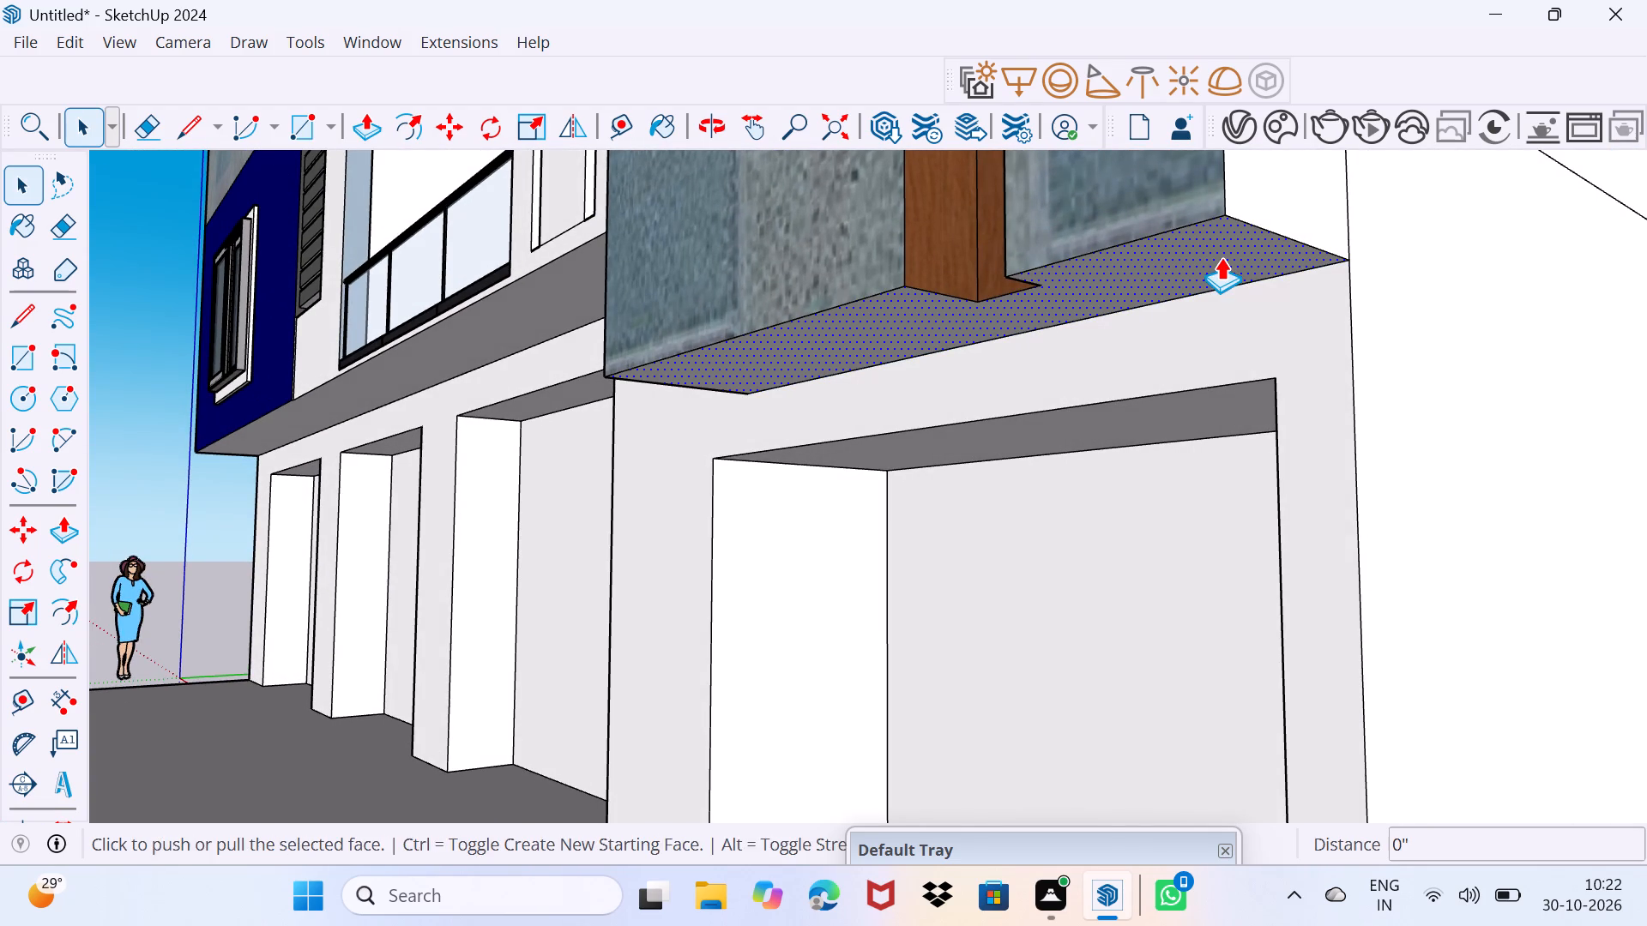
key(p)
click(1221, 257)
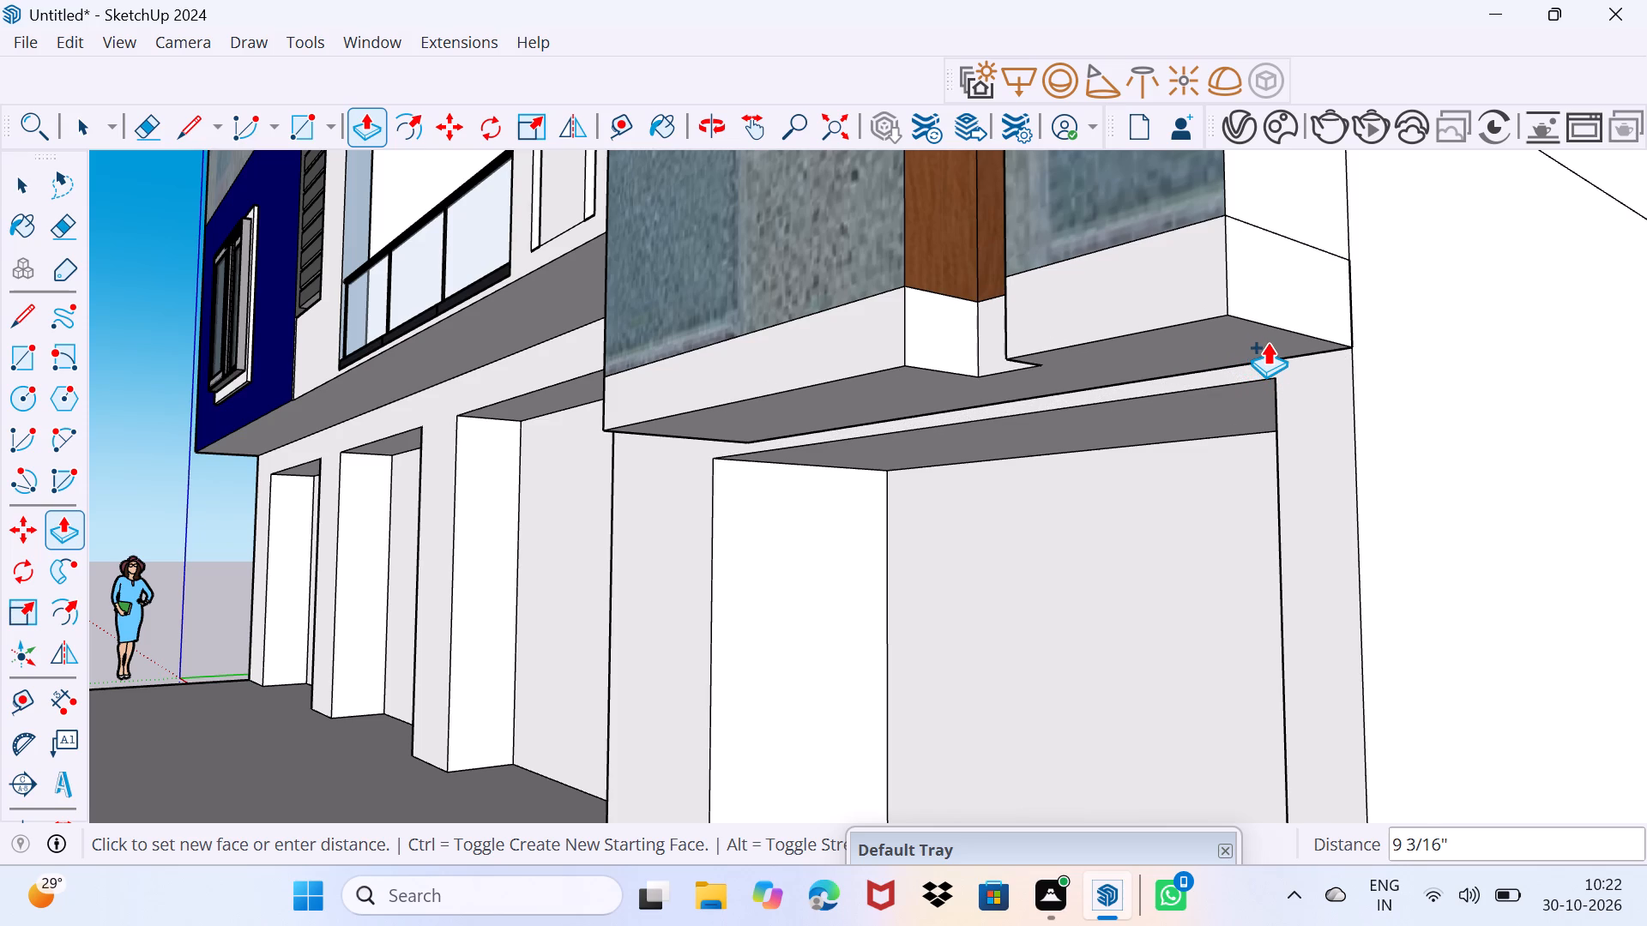
click(1267, 342)
key(space)
Pull the band's recessed faces under the wooden strip and narrow stone panel forward, flush with the band's main front face.
drag(957, 373, 989, 335)
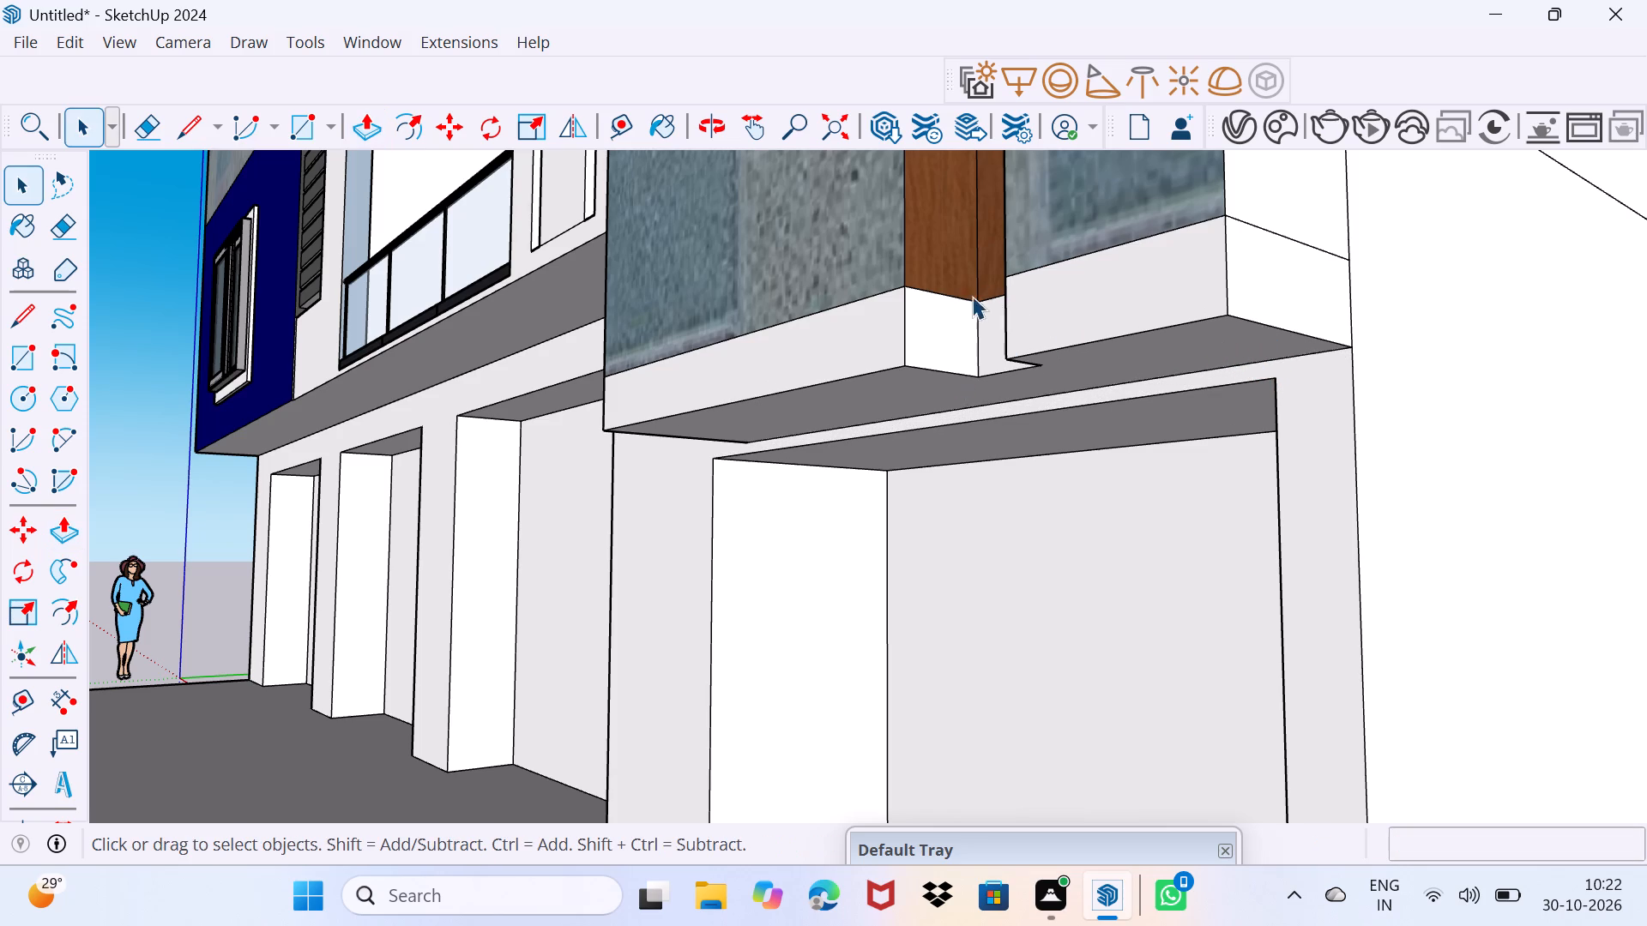
middle_drag(987, 317, 1045, 387)
click(1031, 394)
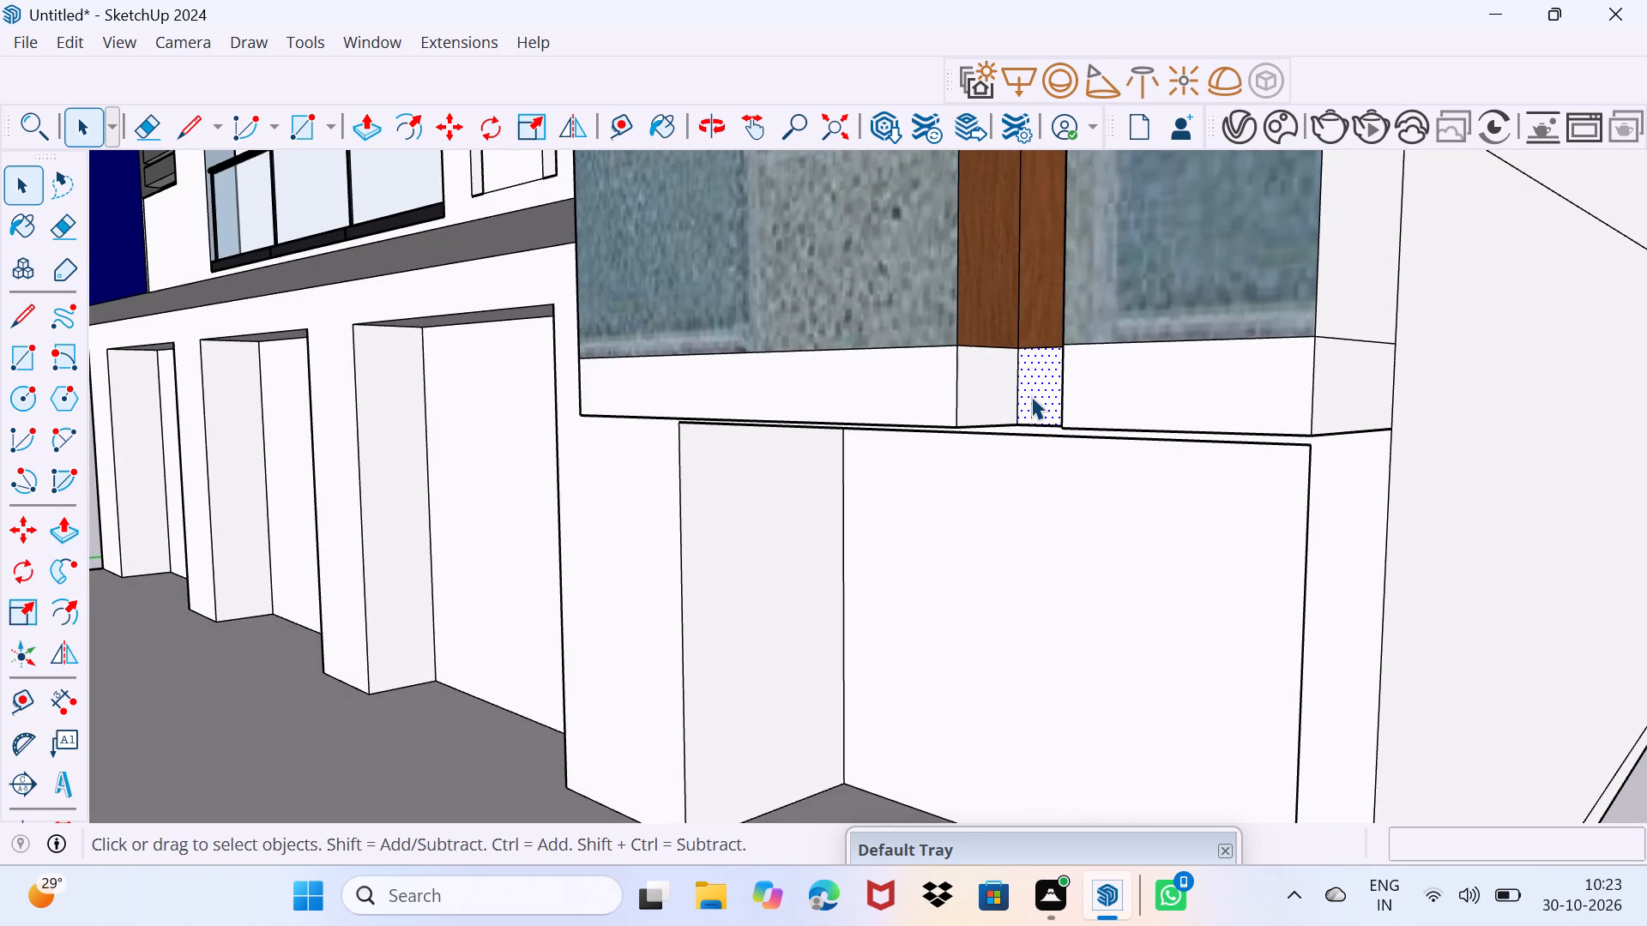
key(p)
click(1031, 396)
click(924, 387)
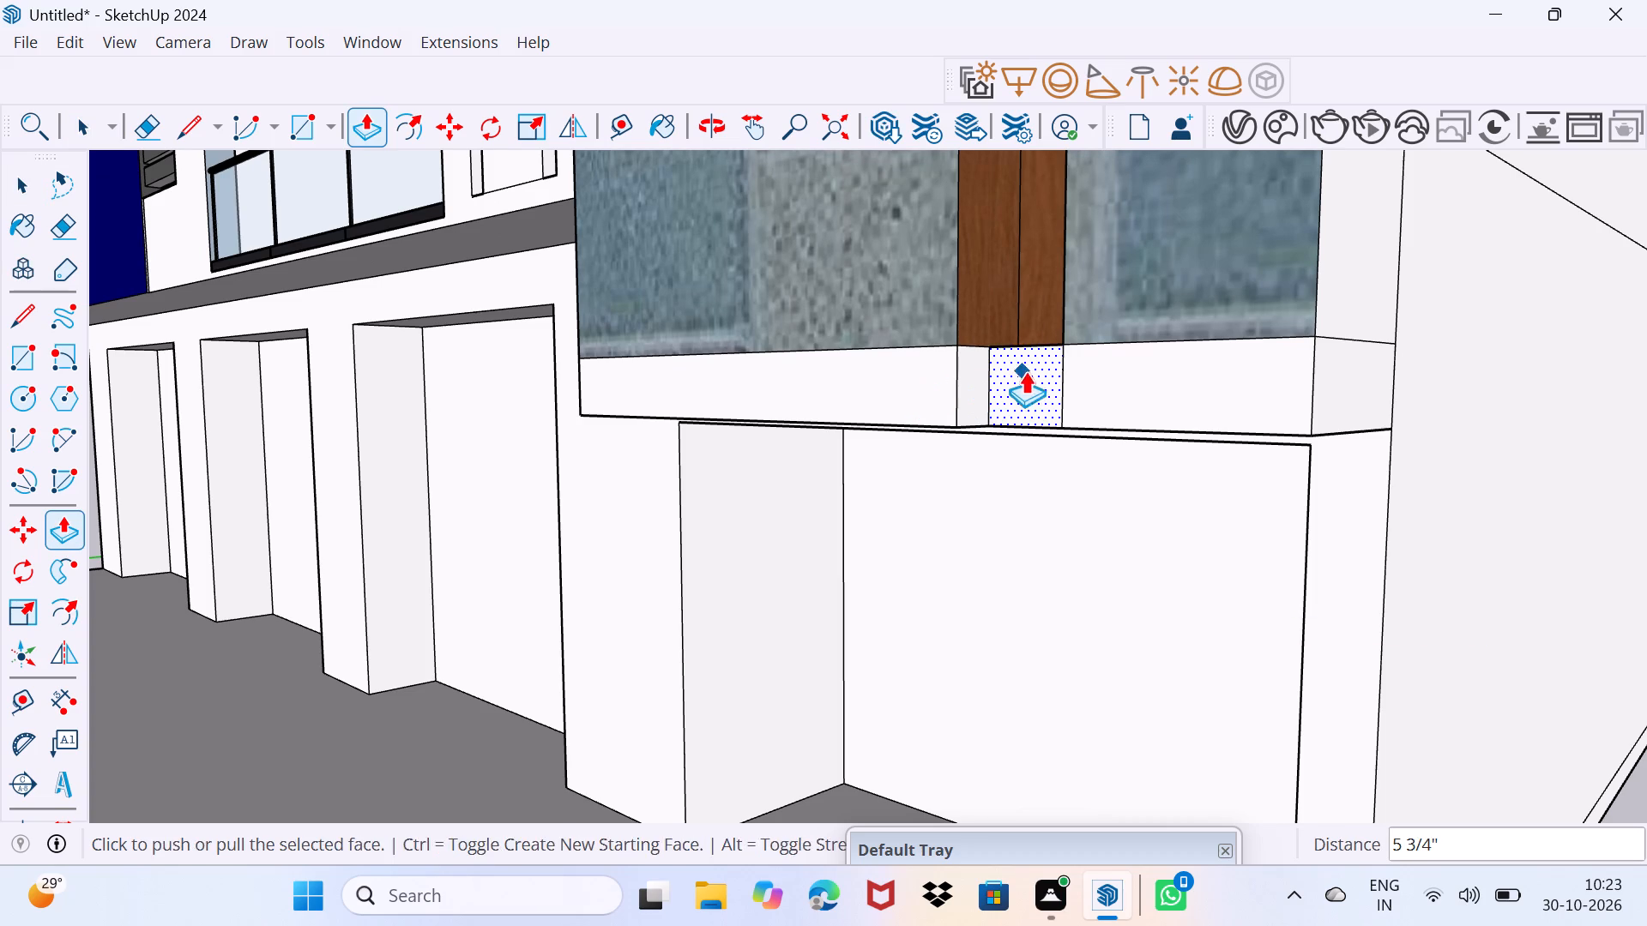
click(1026, 371)
click(948, 385)
scroll(1100, 392, up, 2)
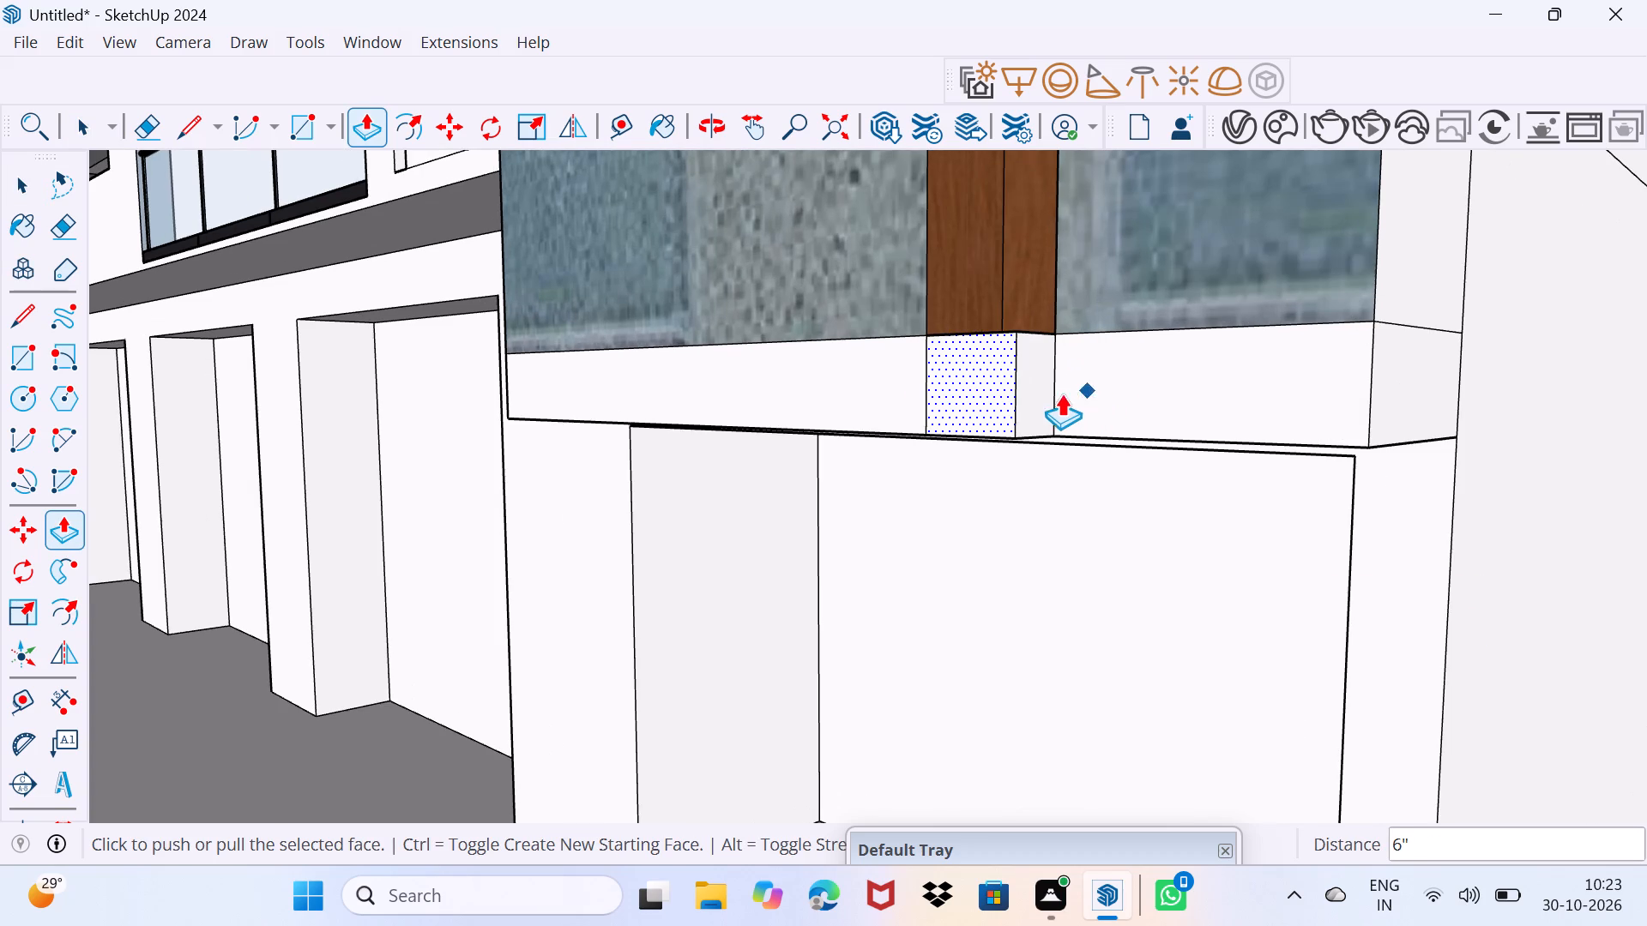
middle_drag(1055, 392, 1044, 592)
click(1115, 625)
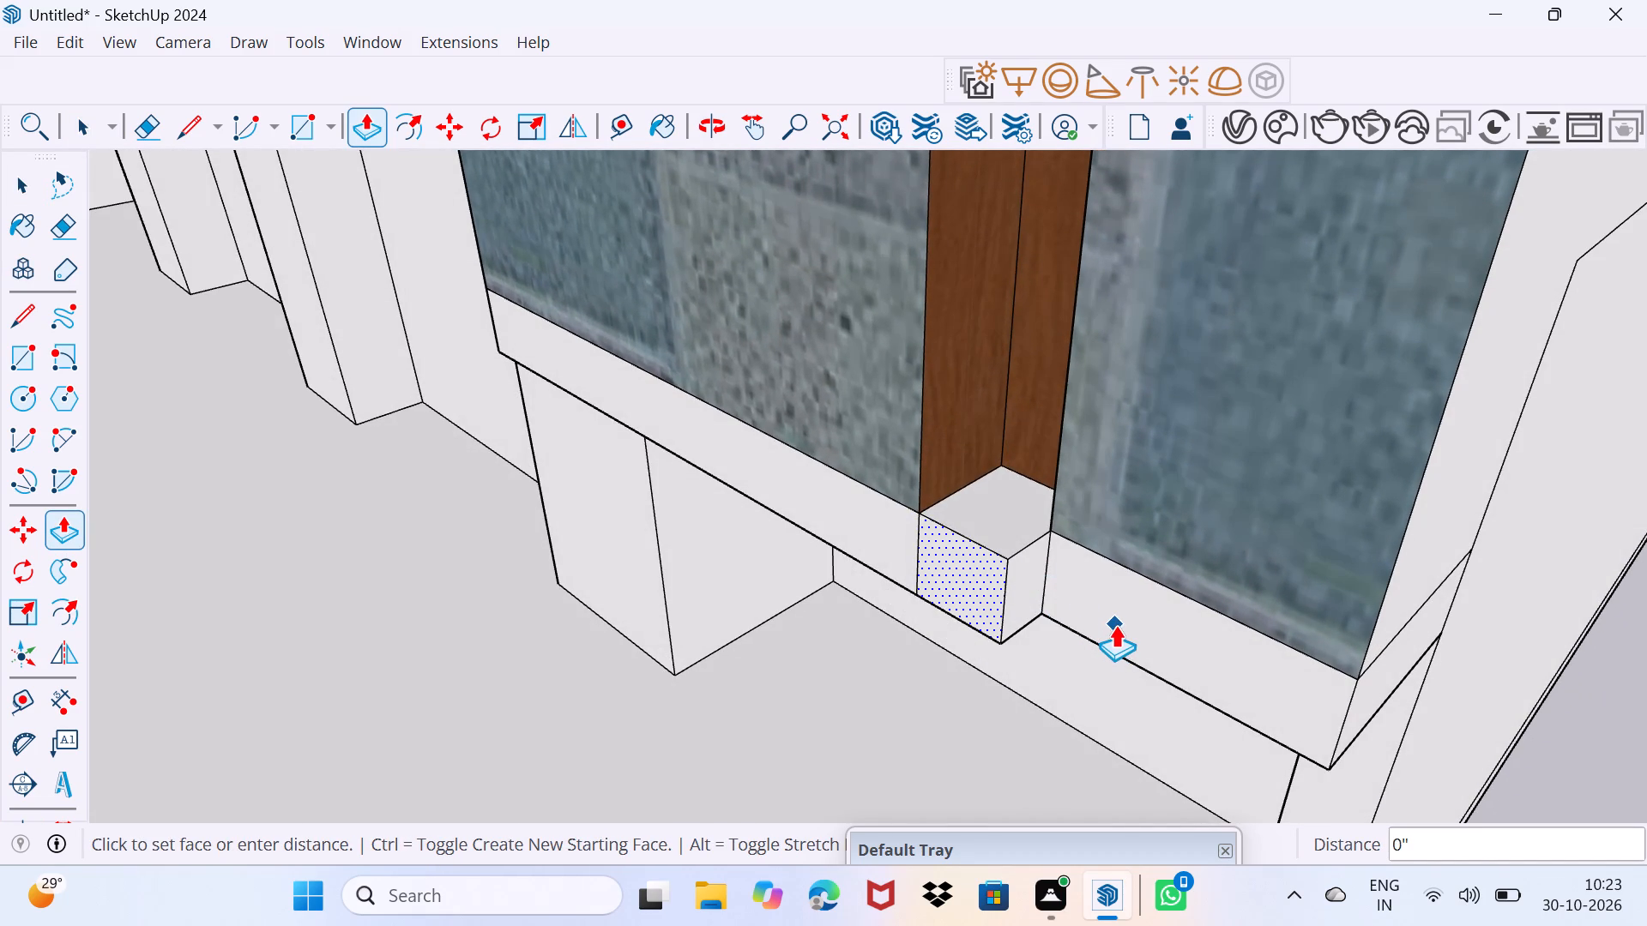
key(Escape)
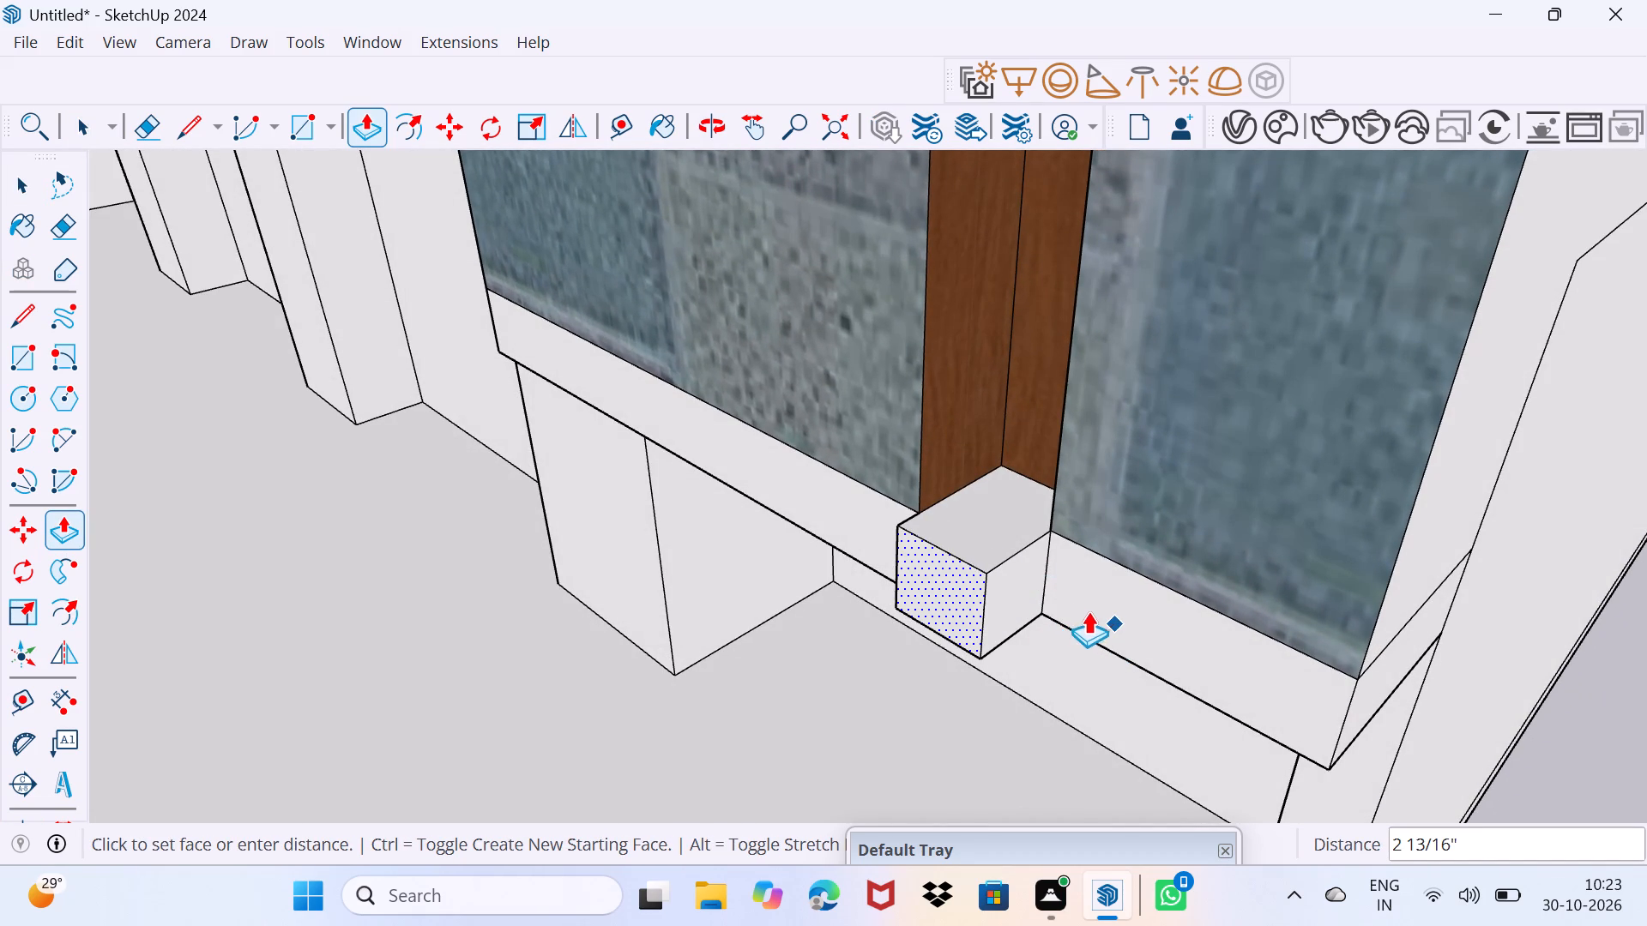
click(1165, 620)
click(980, 561)
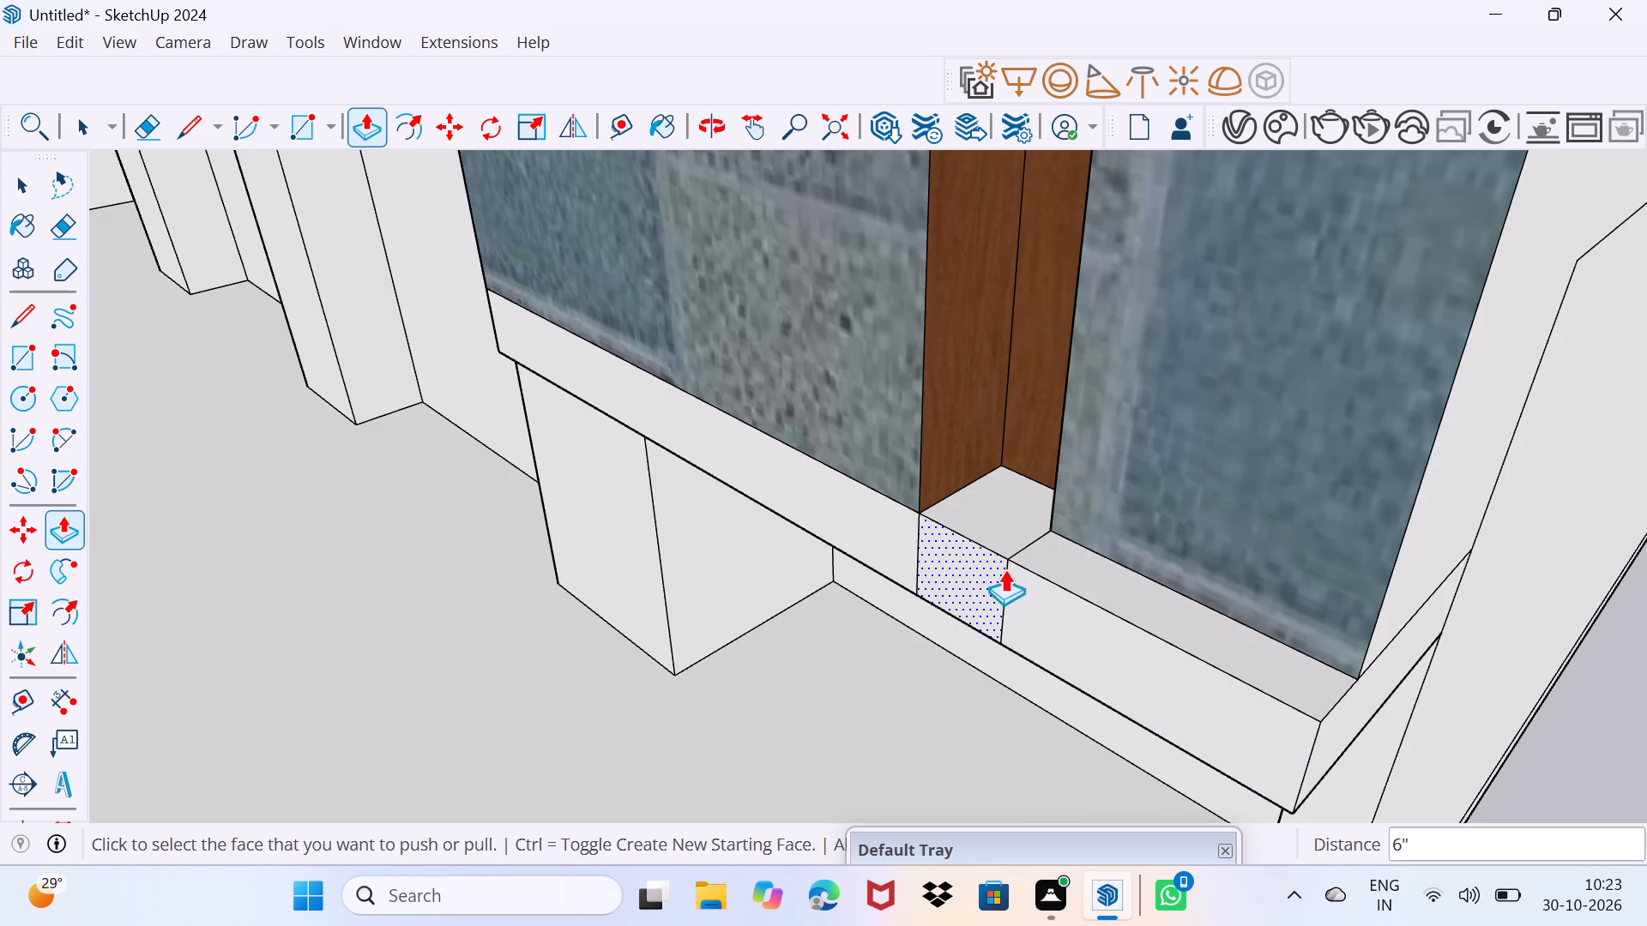
key(space)
Erase the leftover seam edges on the band's front and top beneath the wooden strip.
drag(1002, 642, 1094, 562)
middle_drag(956, 606, 1031, 640)
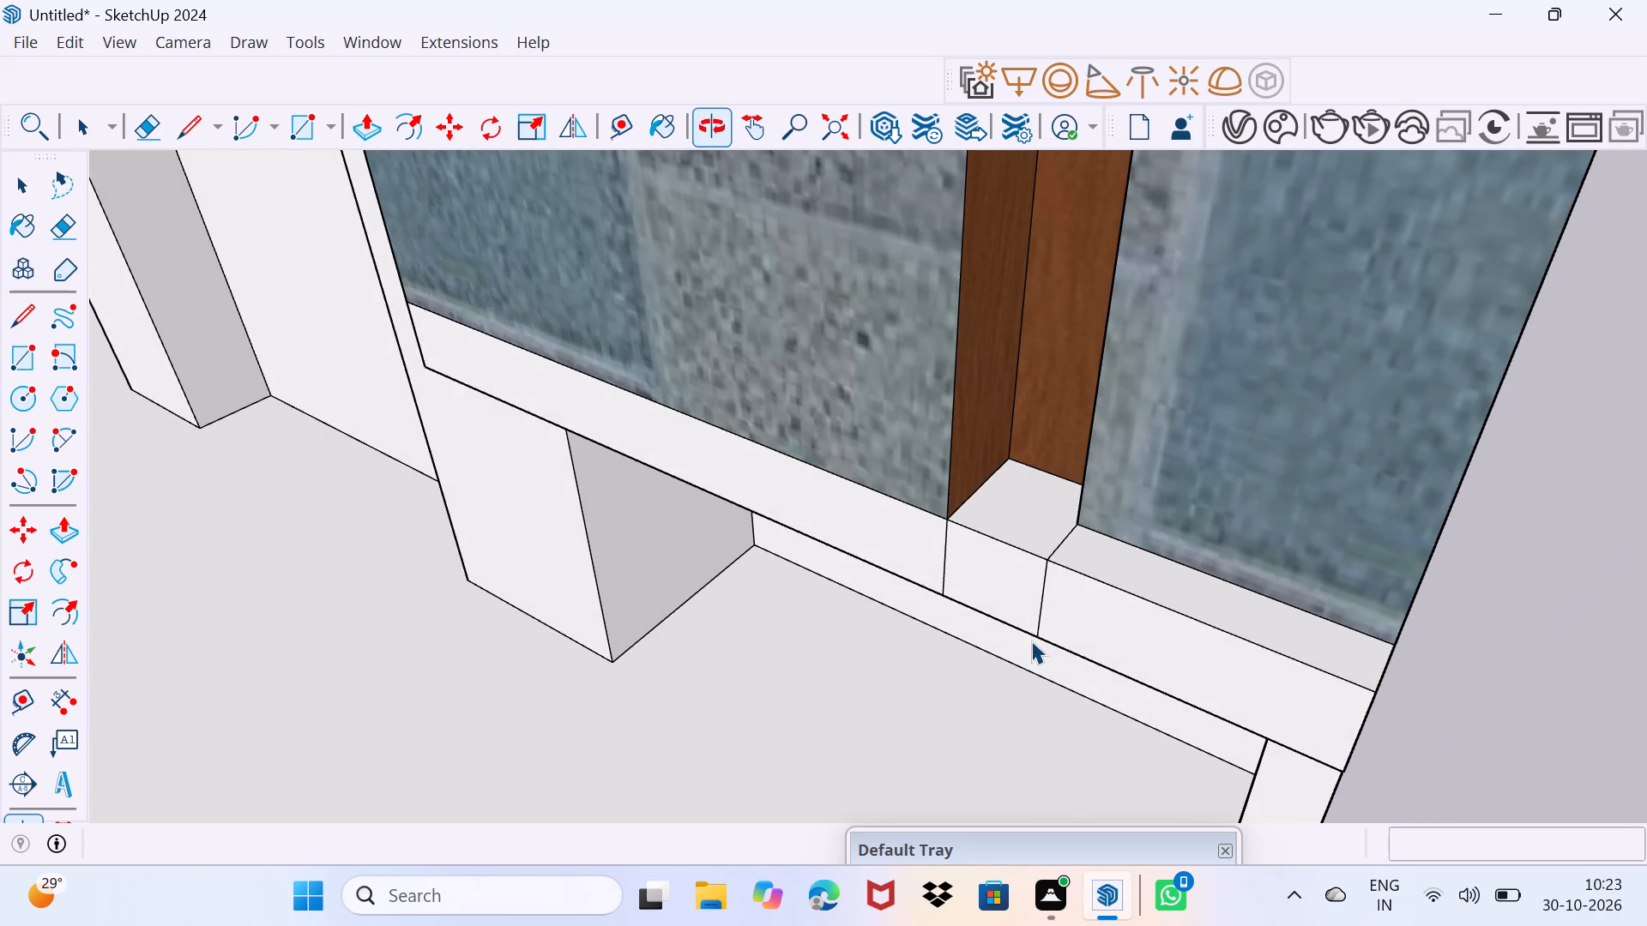
key(e)
click(1043, 609)
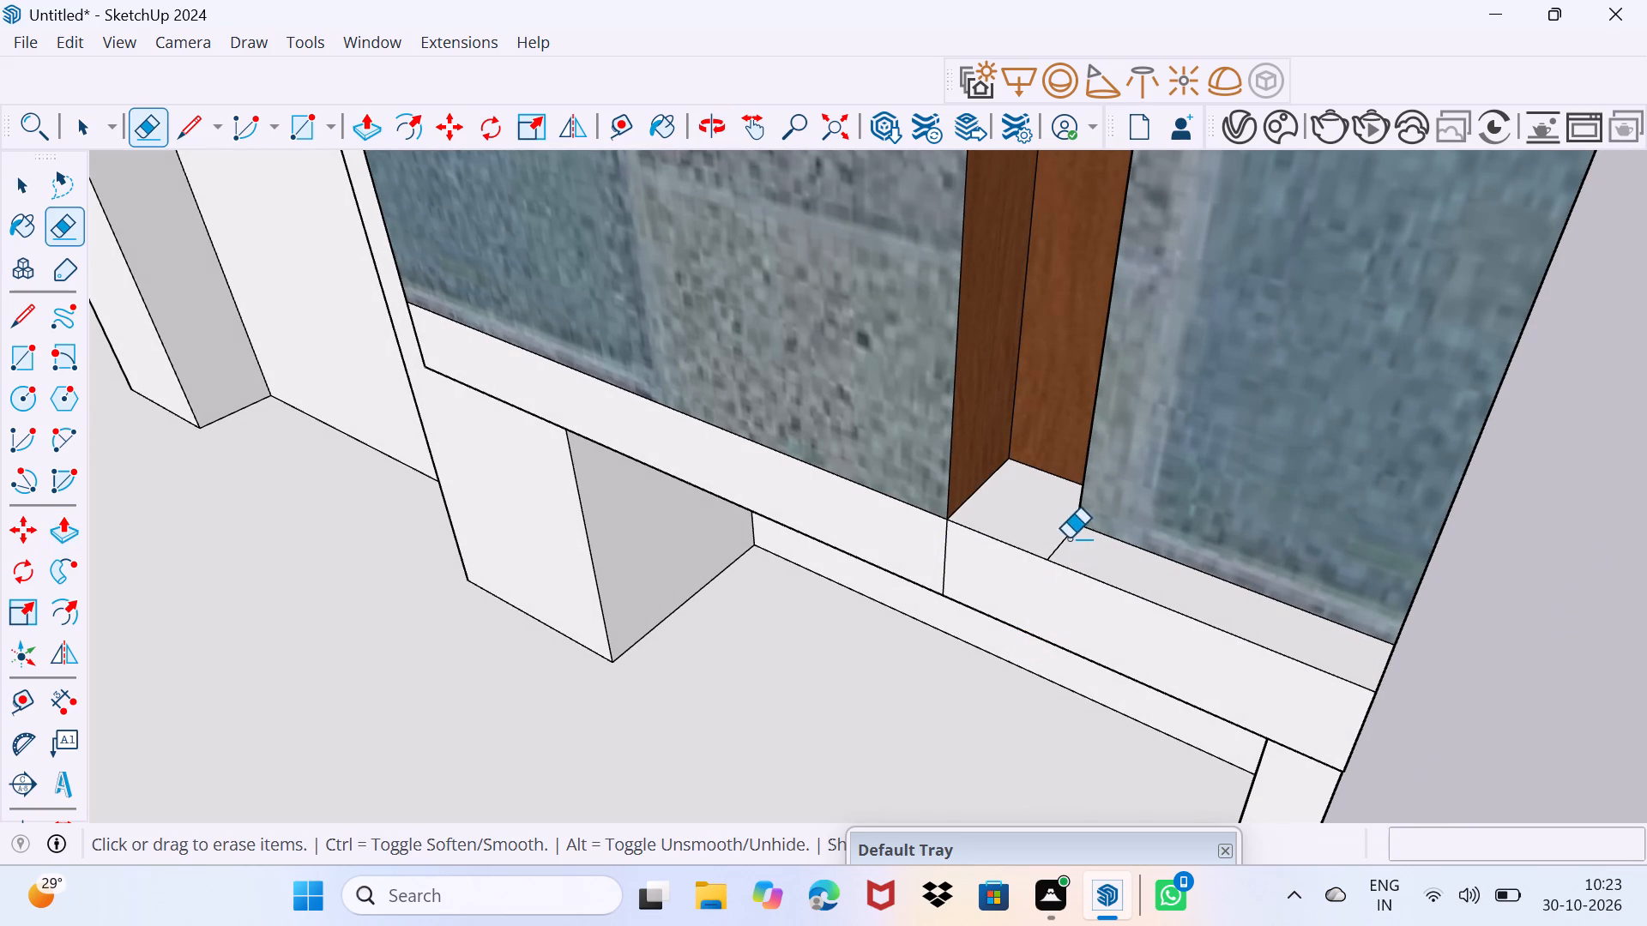
click(1061, 540)
click(947, 543)
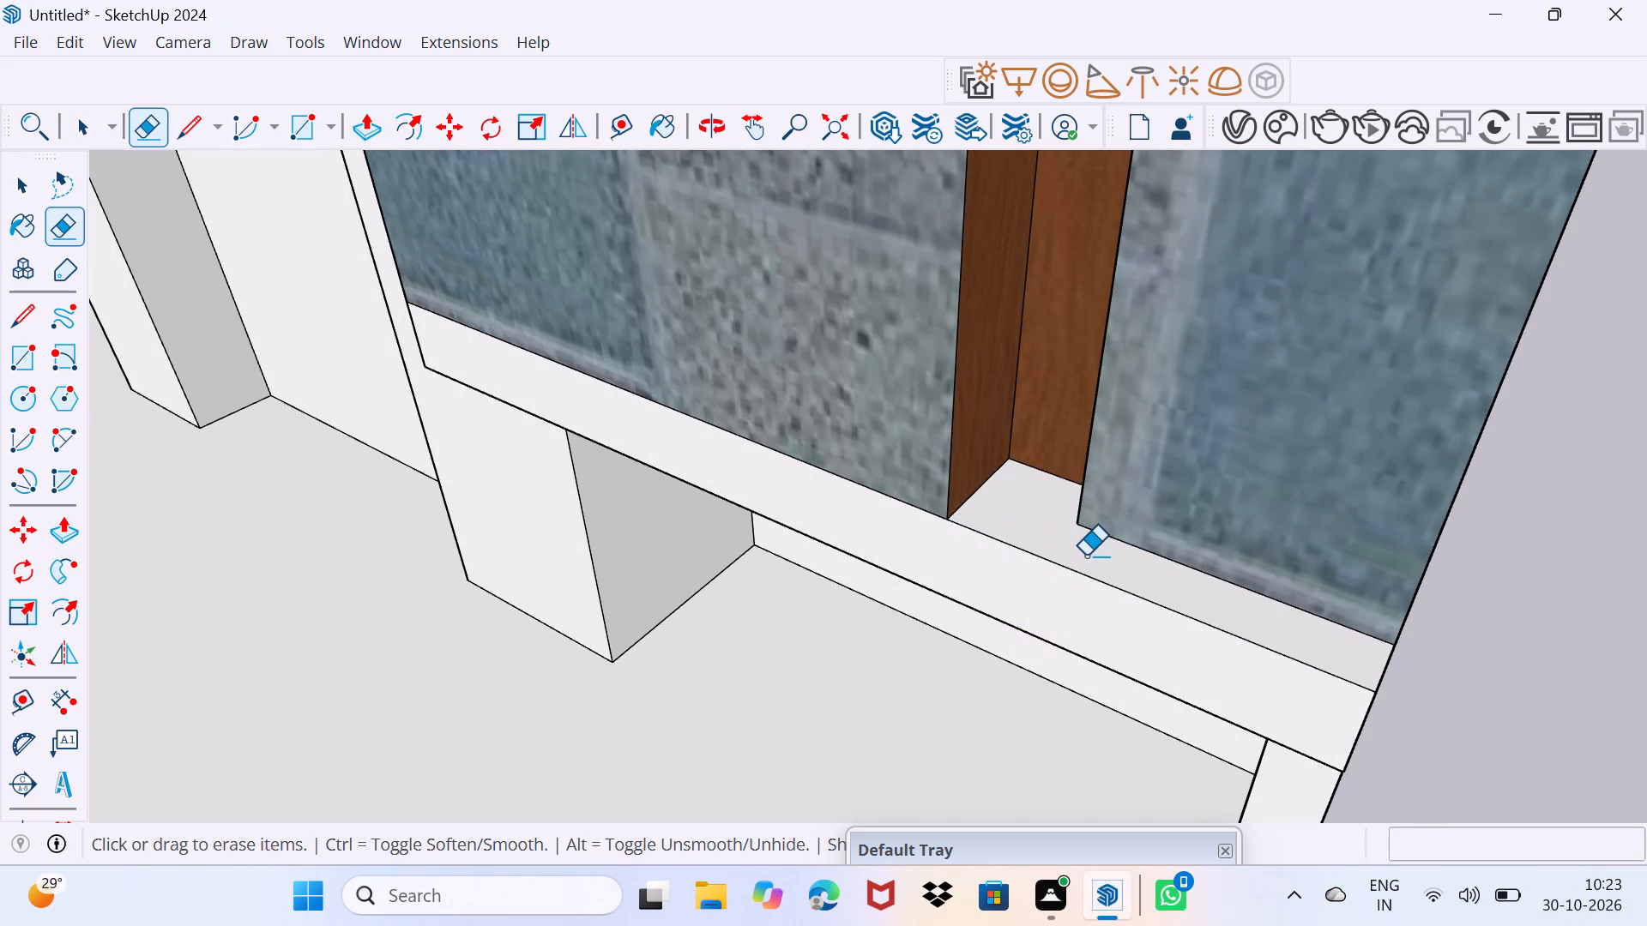
Pull the narrow stone panel beside the wooden strip forward 6", flush with the front of the band below it.
key(space)
click(1240, 447)
key(p)
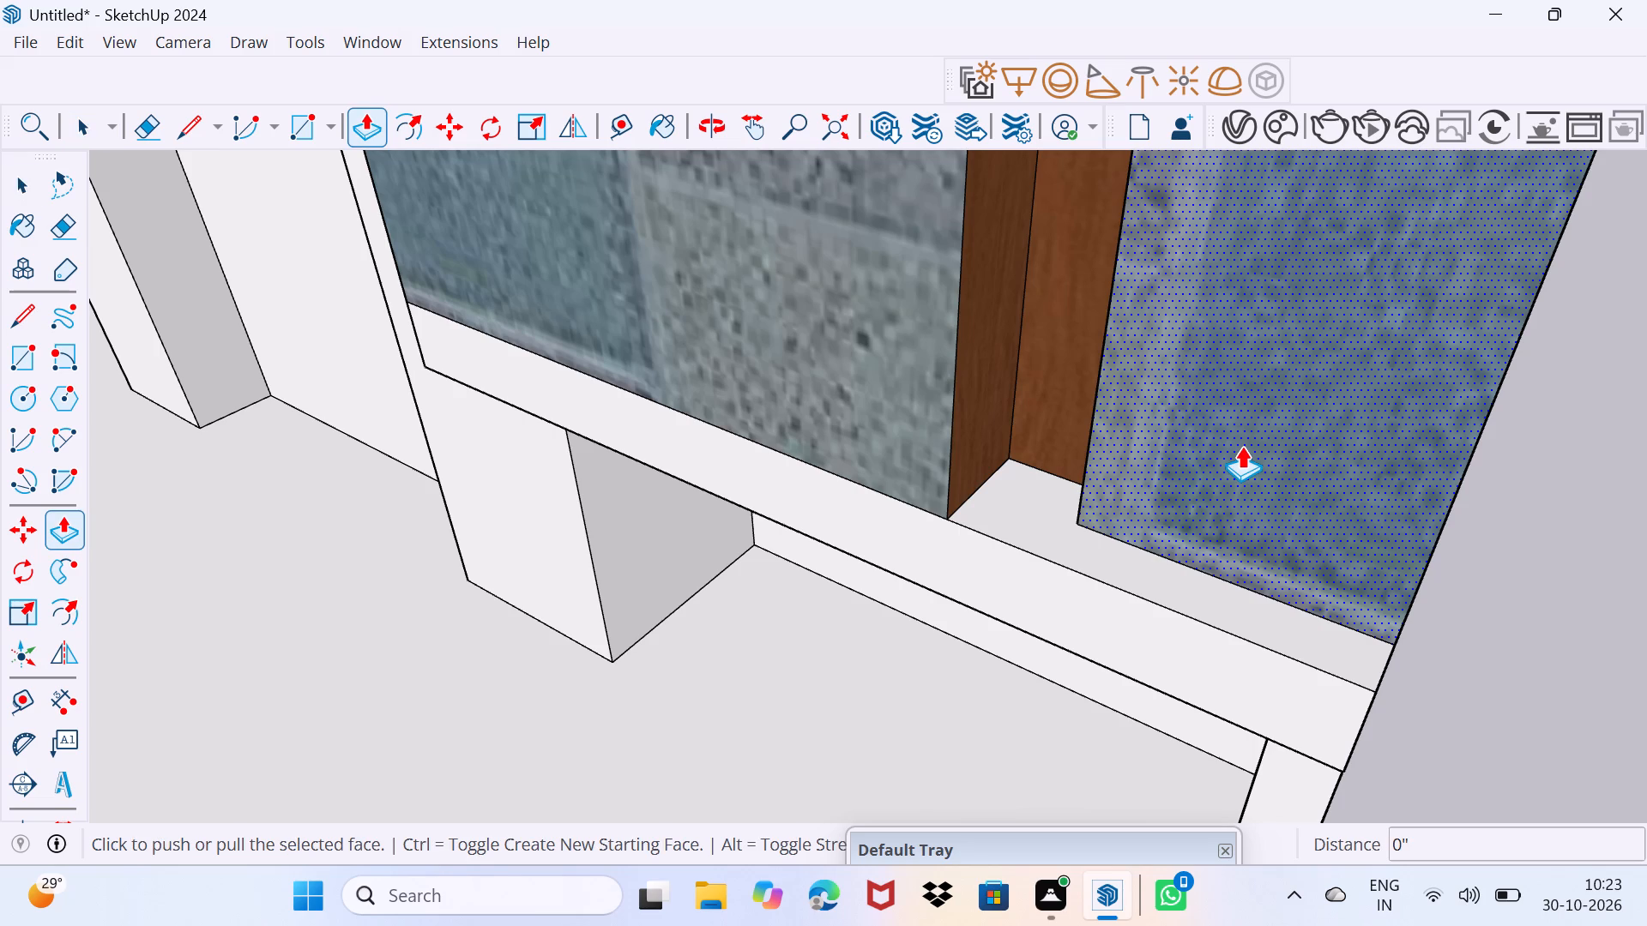
click(1241, 446)
click(1198, 634)
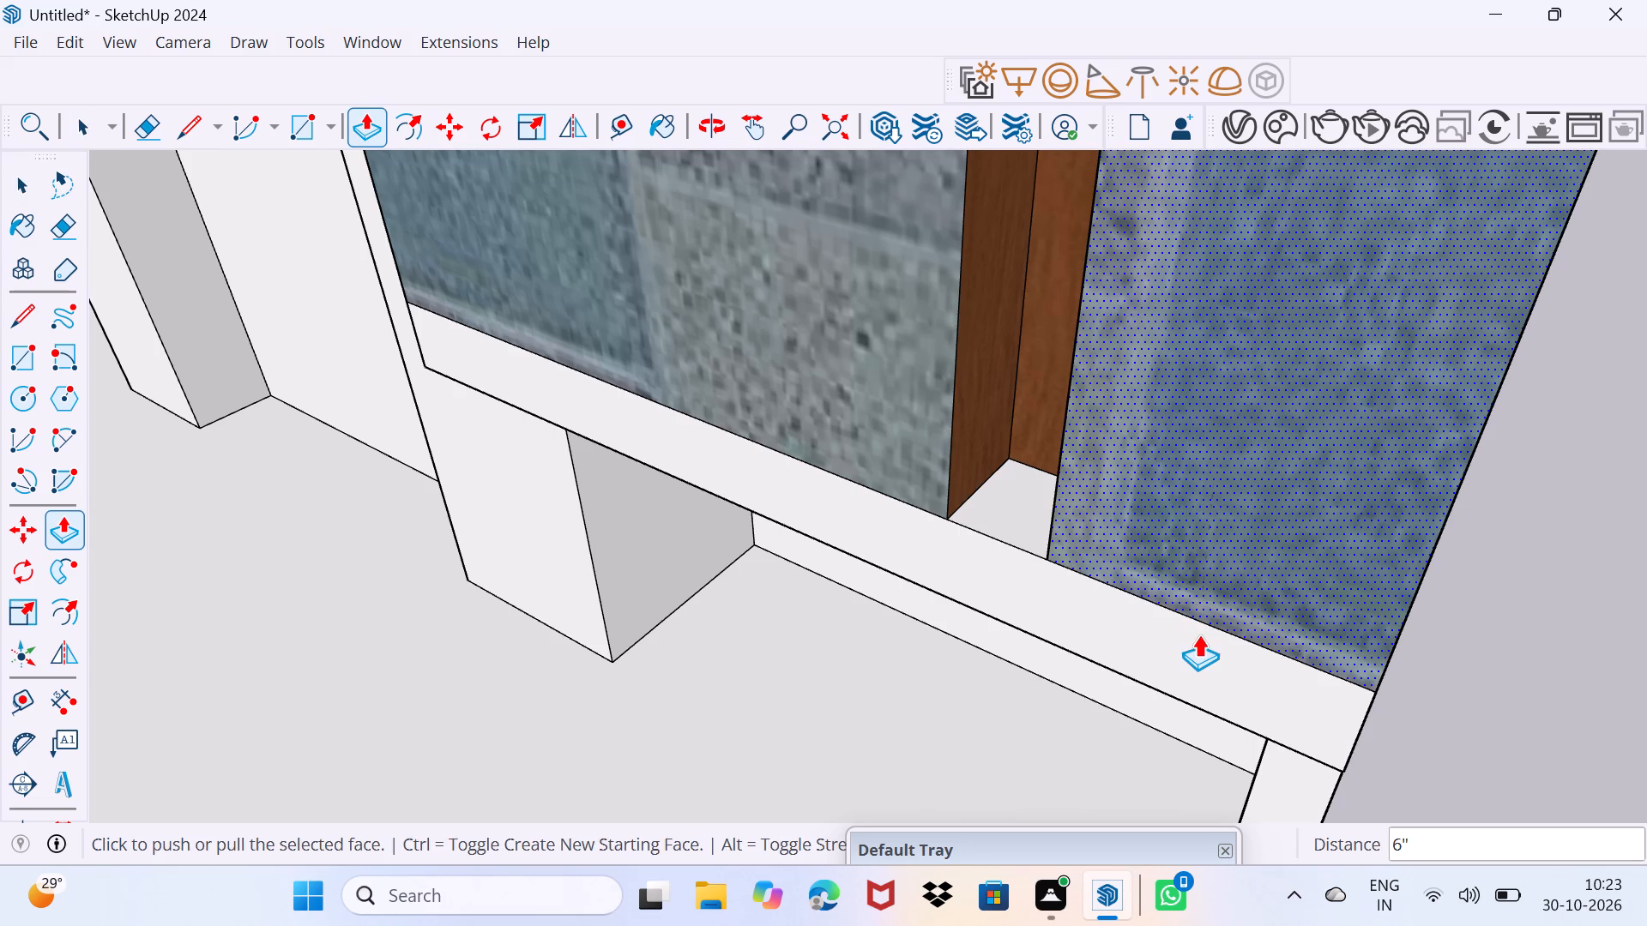
key(space)
drag(1186, 658, 1250, 616)
Pull the top face of the recessed ground-level opening under the stone tower down about 5 1/2".
scroll(1240, 630, down, 8)
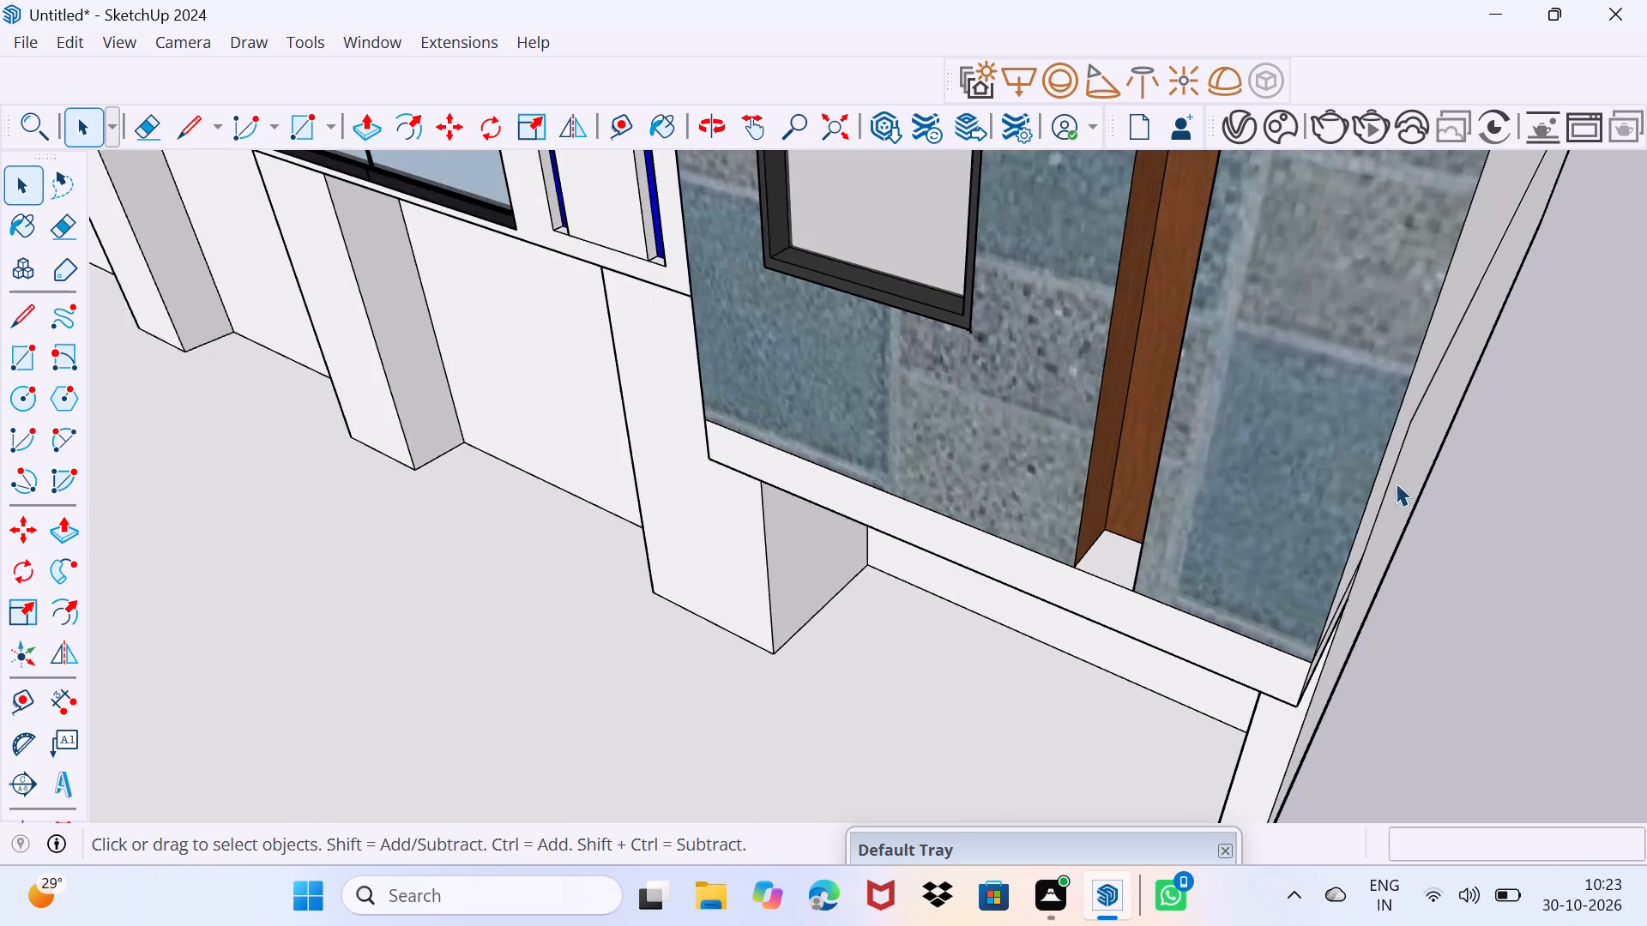
scroll(1396, 483, down, 18)
middle_drag(1448, 514, 1509, 341)
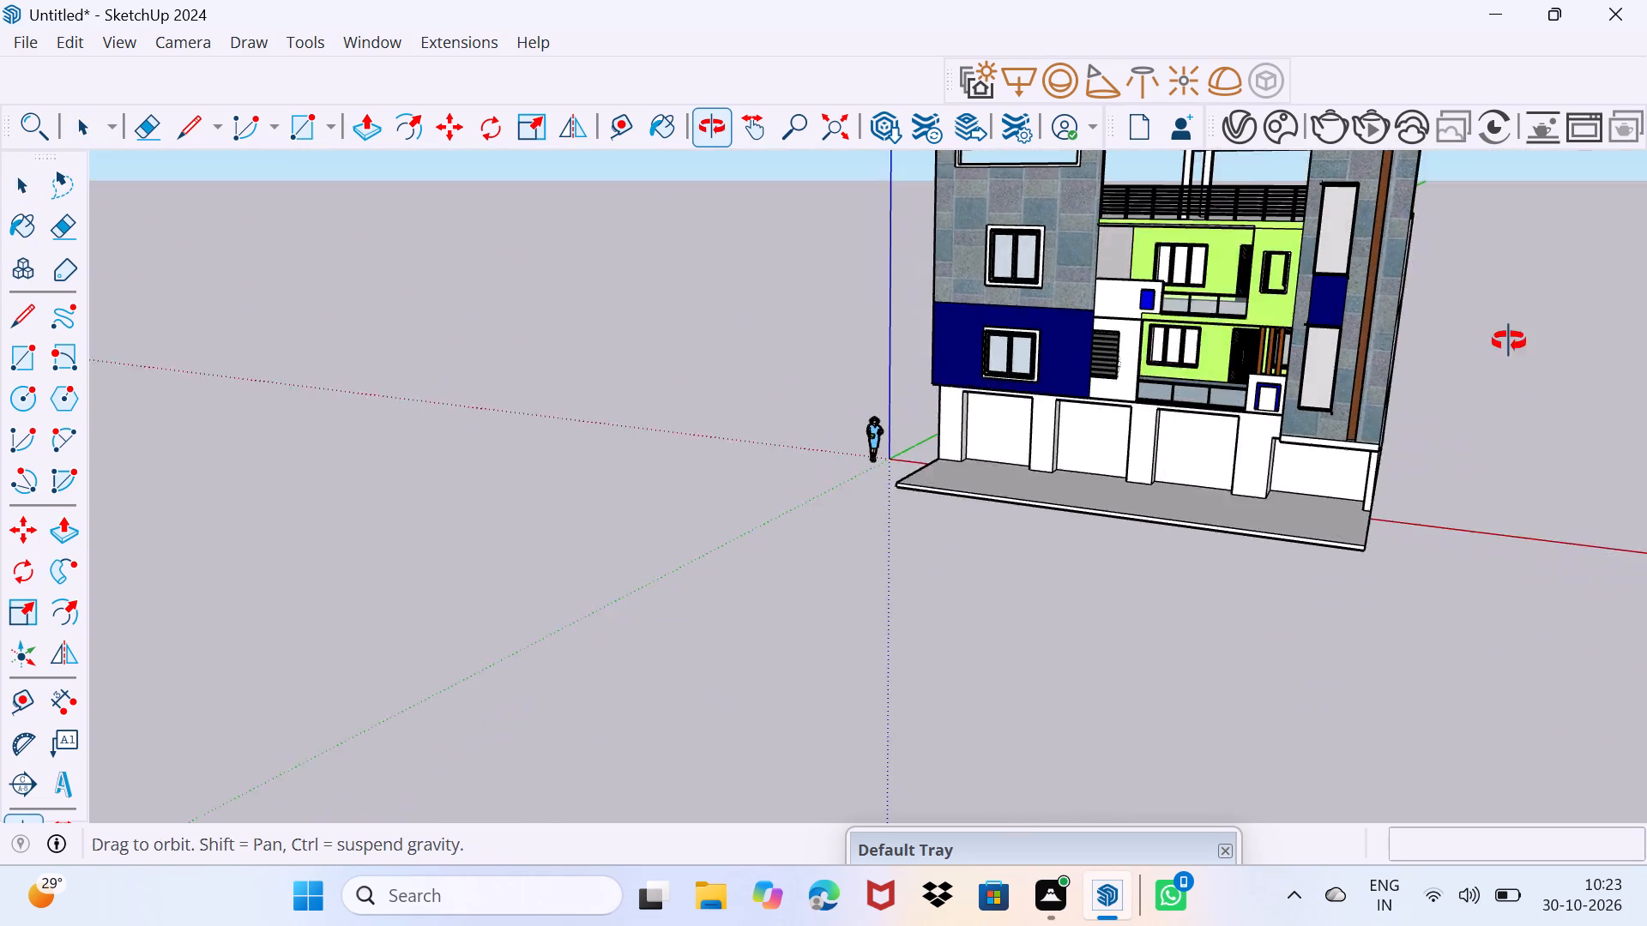
middle_drag(1509, 341, 1500, 311)
scroll(1292, 477, up, 9)
middle_drag(1271, 486, 1442, 457)
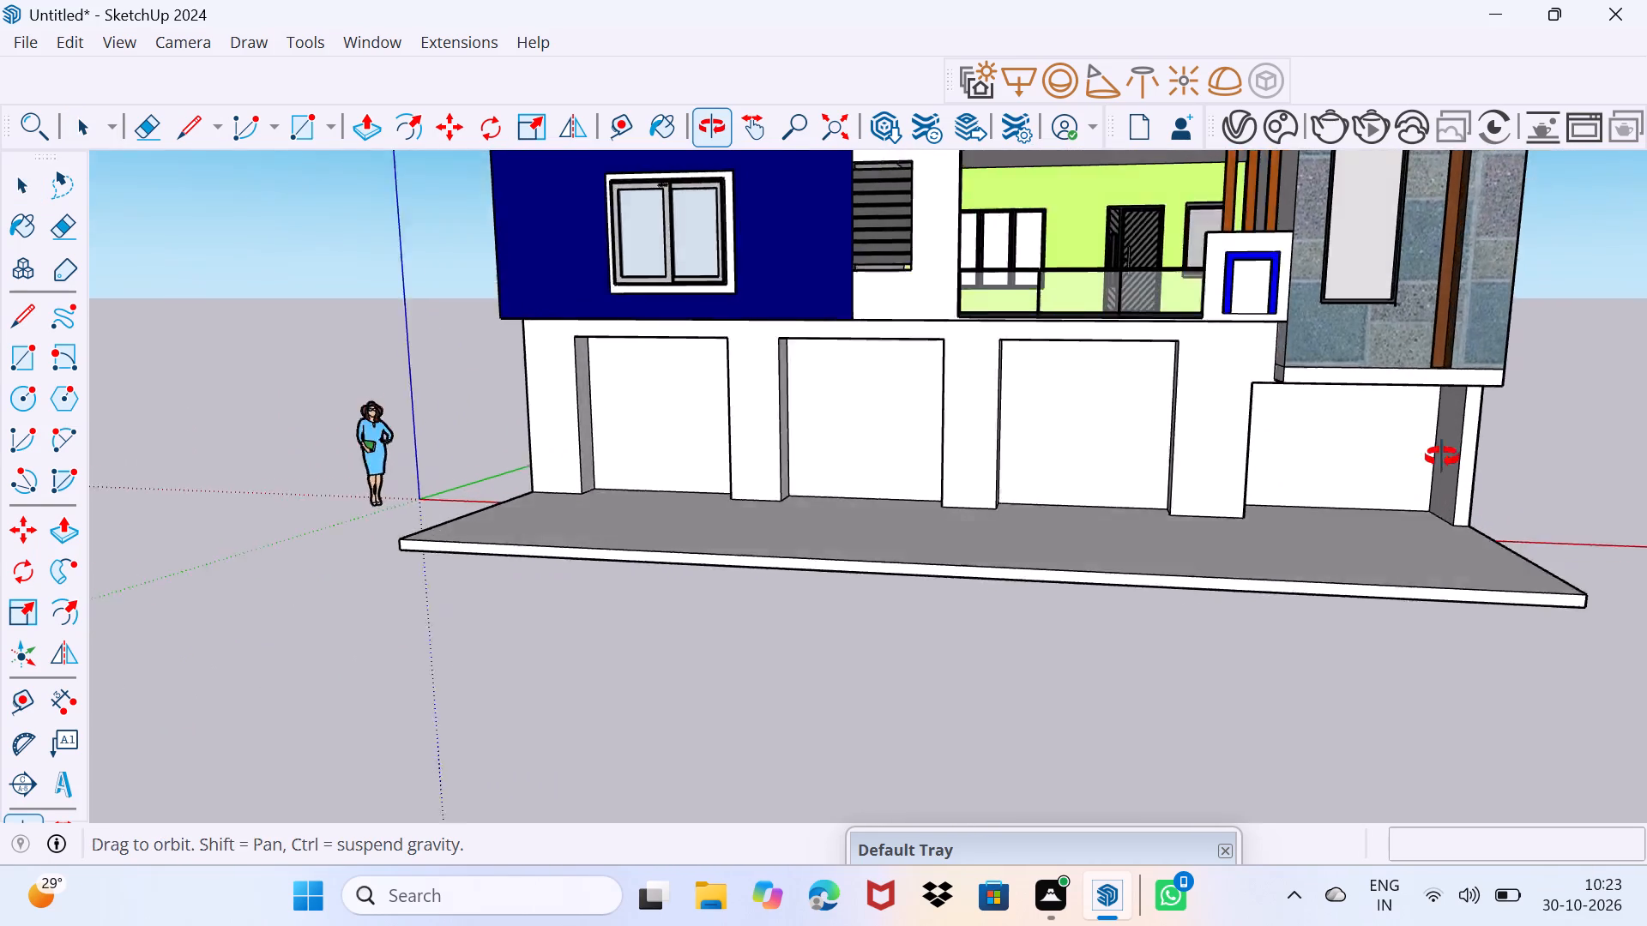
middle_drag(1442, 457, 1426, 413)
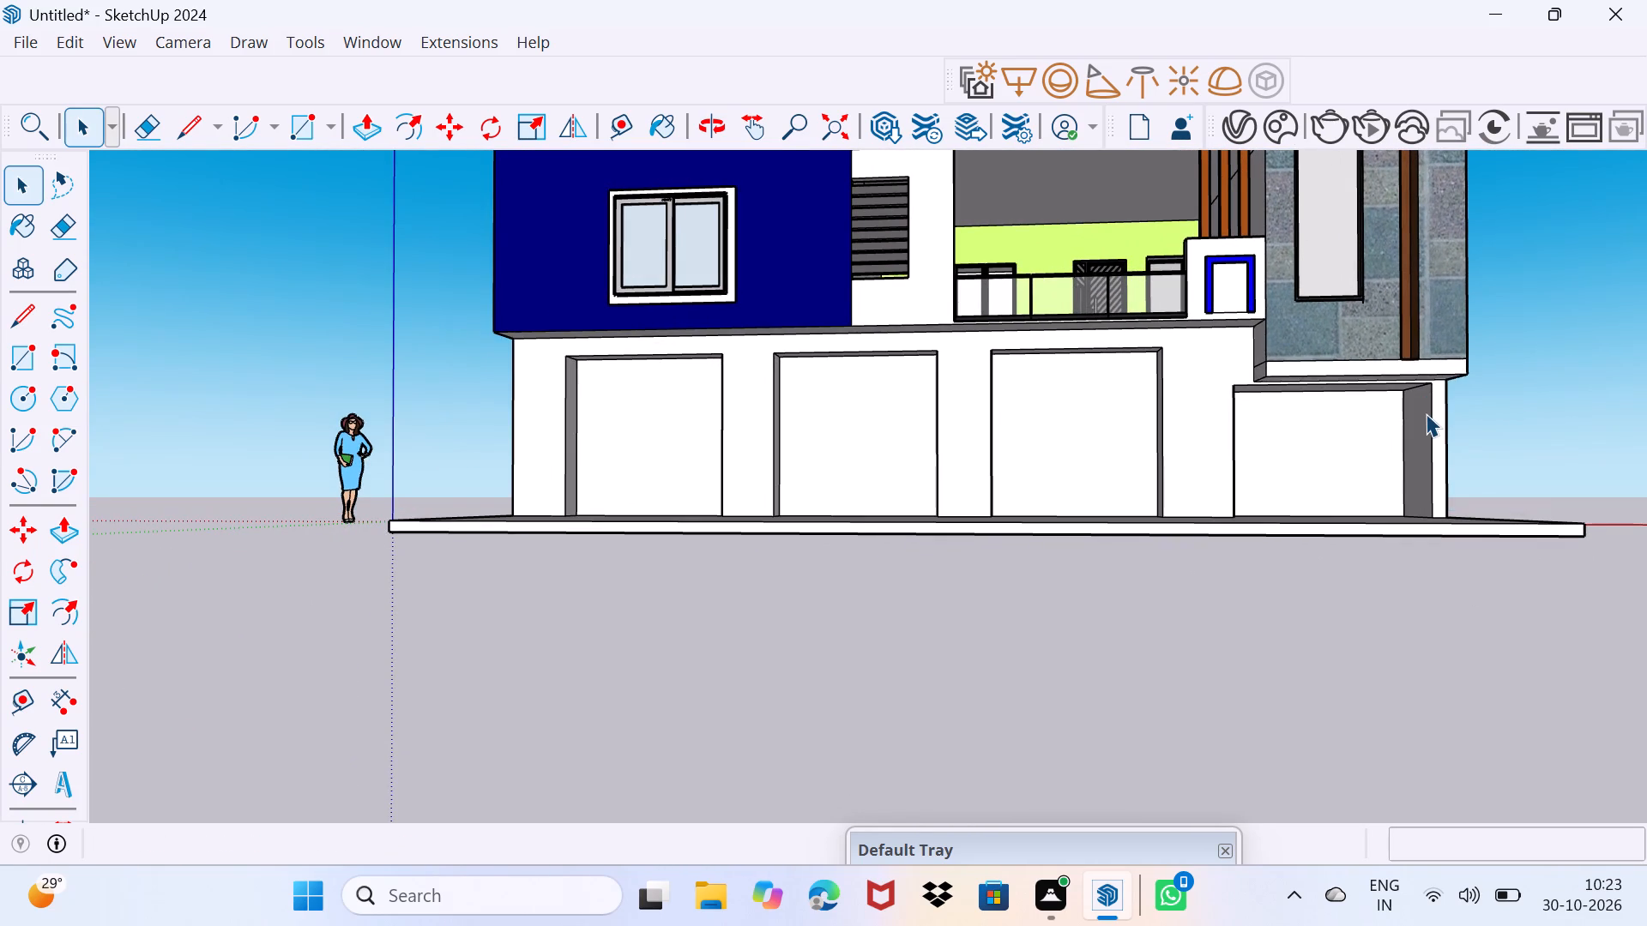
drag(1069, 837, 1155, 592)
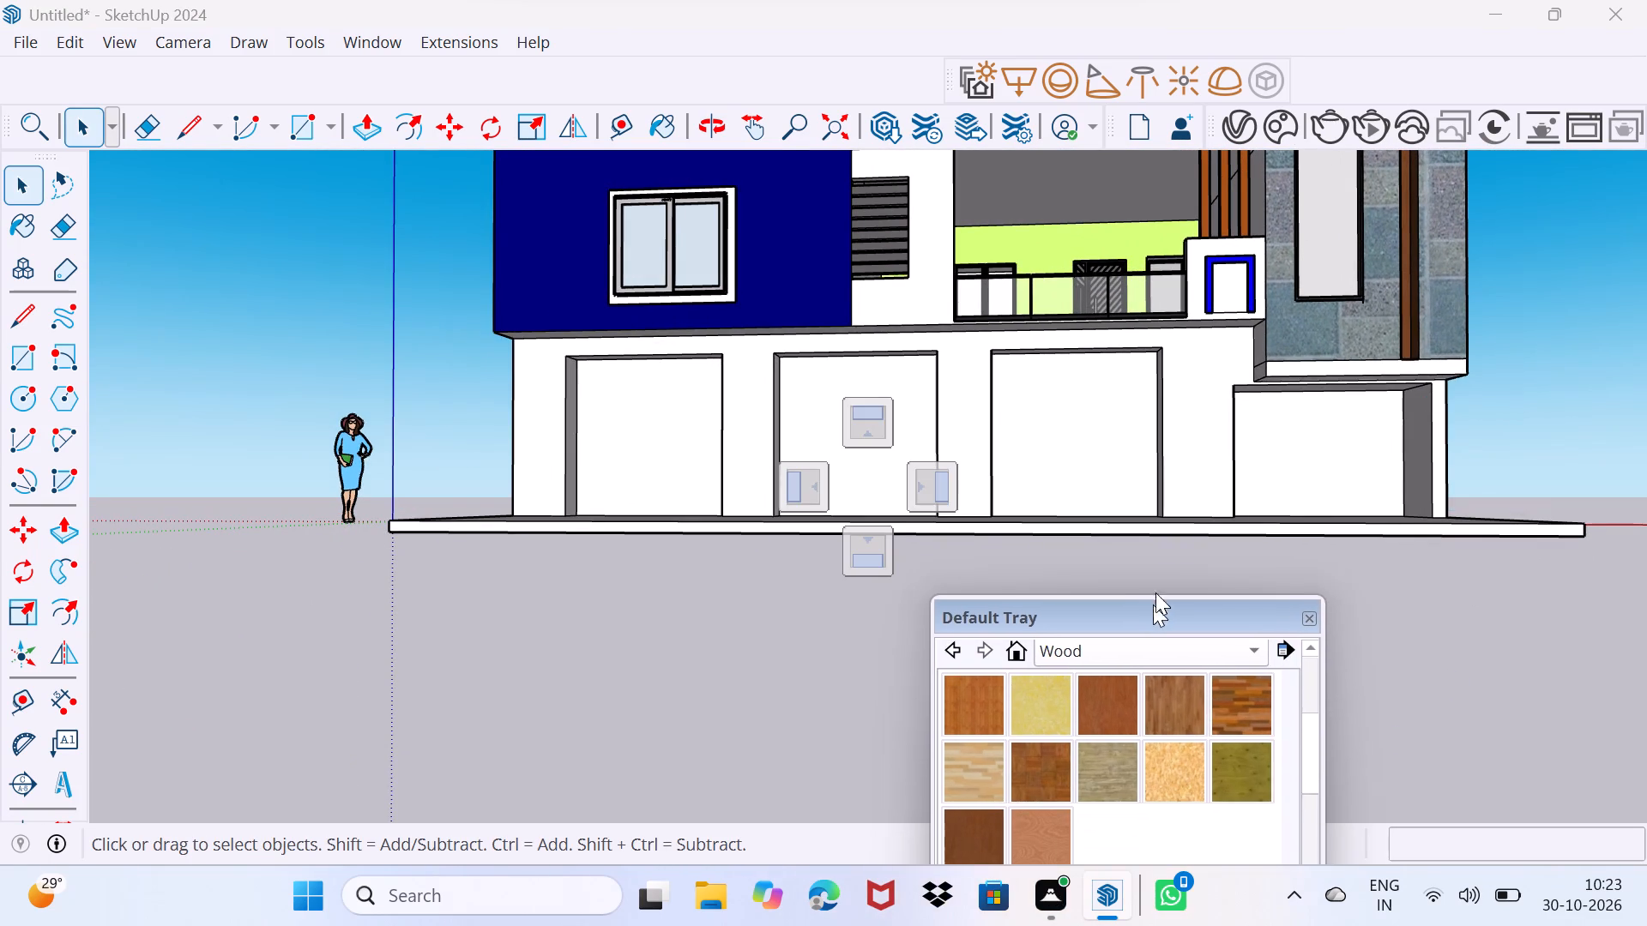
drag(1155, 592, 1155, 587)
scroll(1356, 458, up, 2)
middle_drag(1356, 430, 1335, 442)
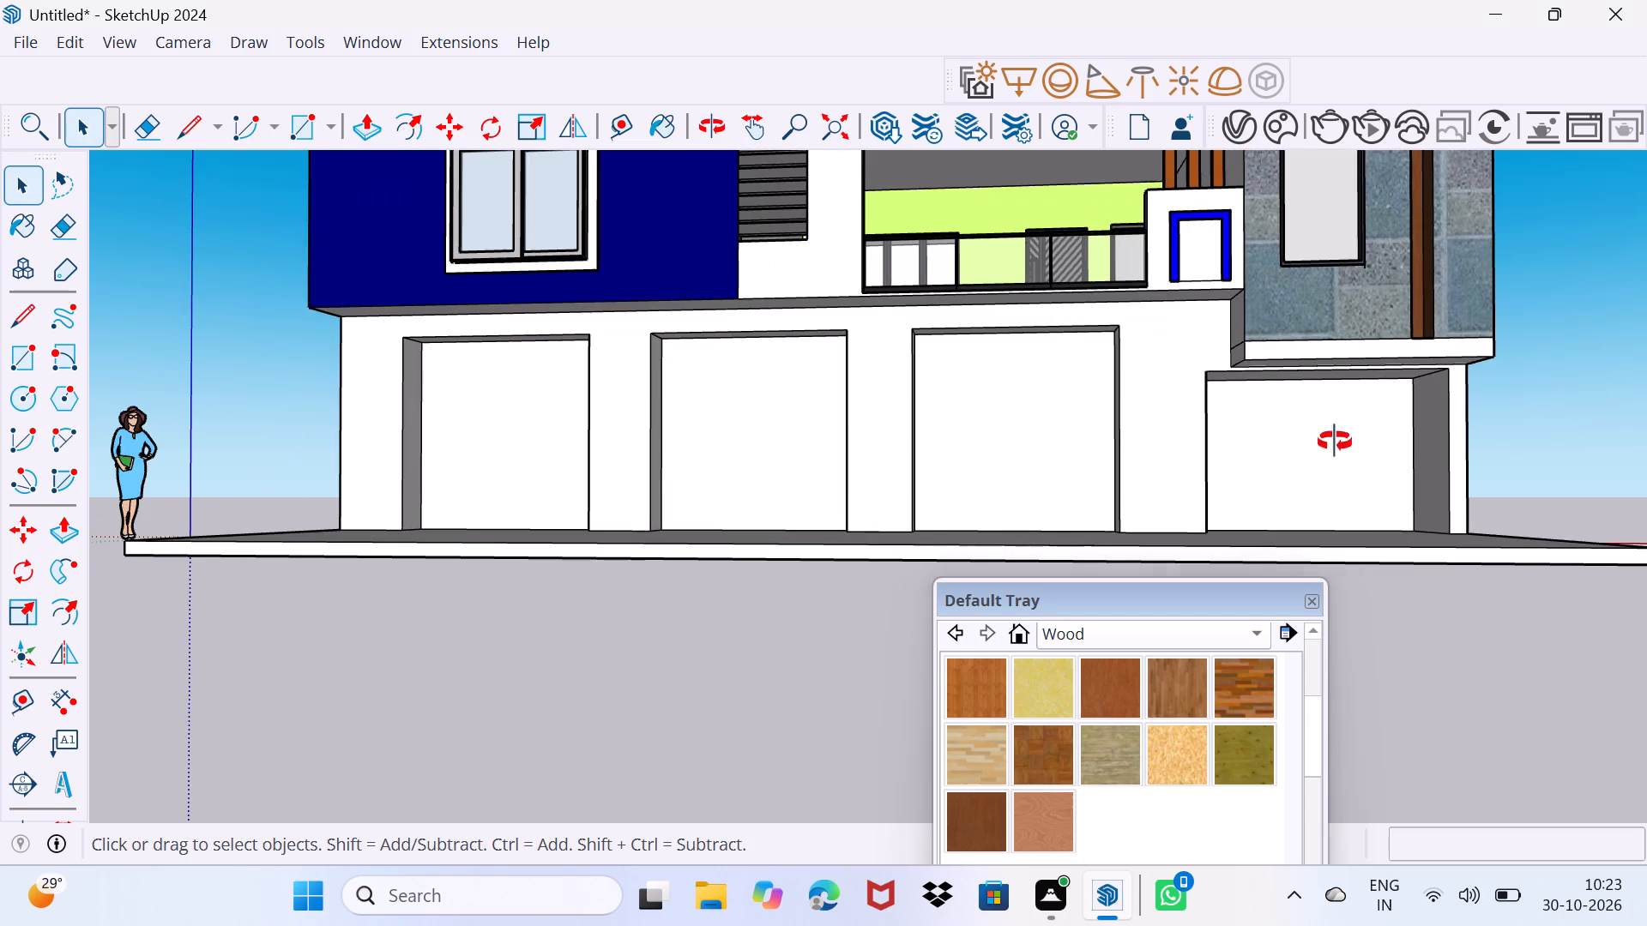
middle_drag(1335, 442, 1324, 447)
scroll(1360, 401, up, 6)
middle_drag(1361, 402, 1385, 367)
scroll(1361, 402, up, 1)
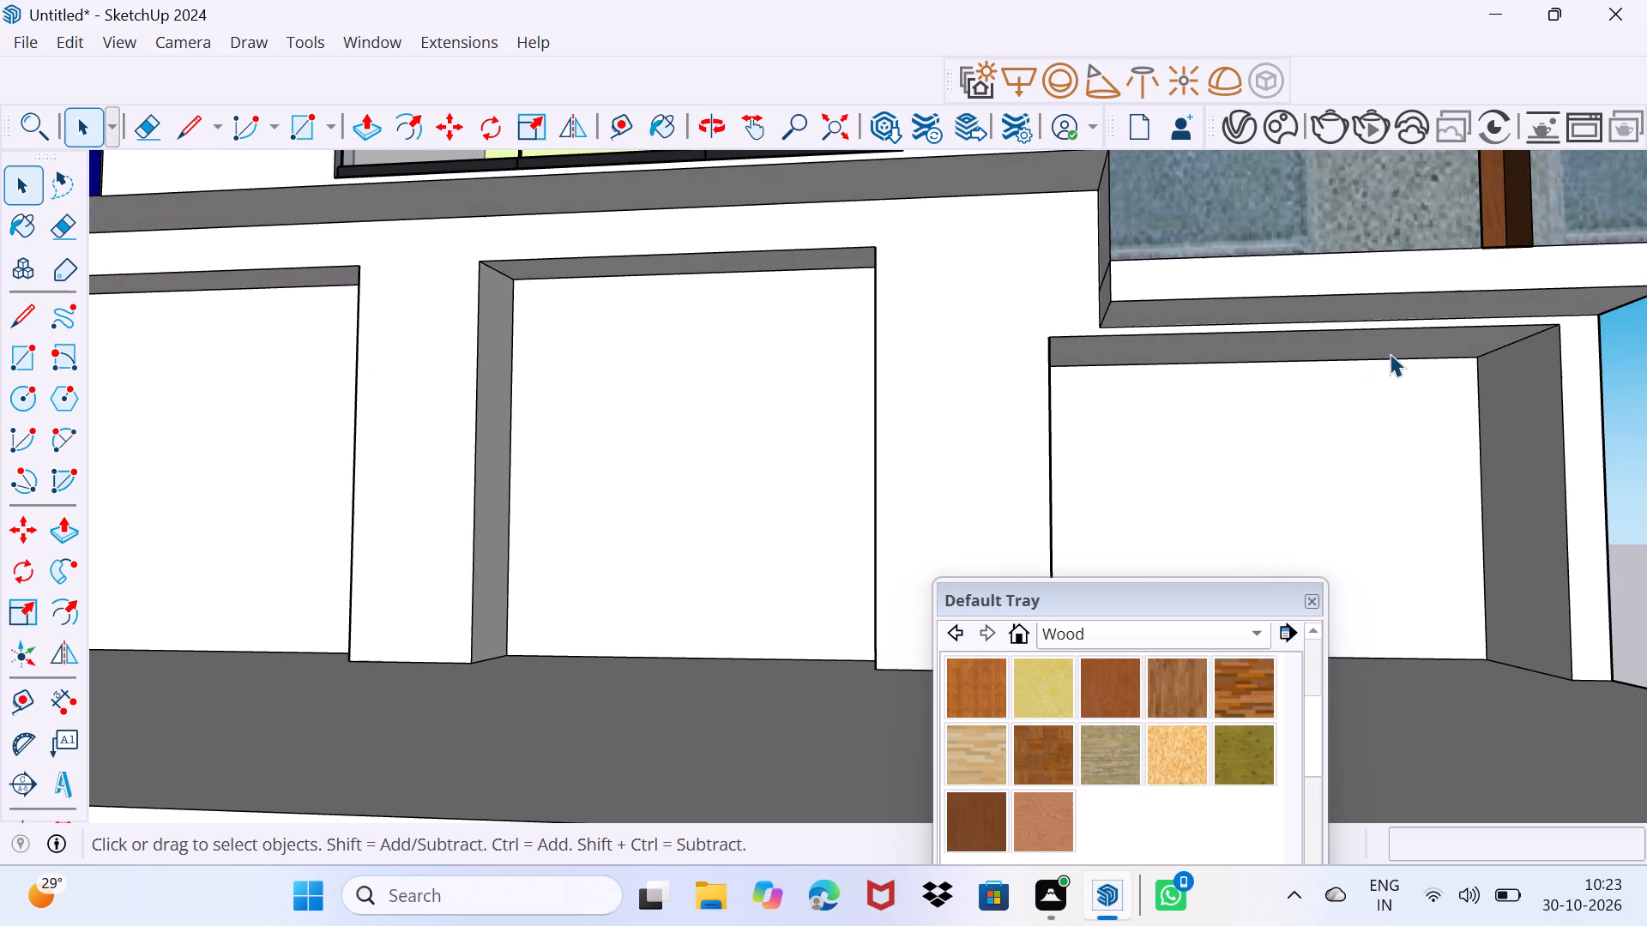
click(1391, 352)
key(p)
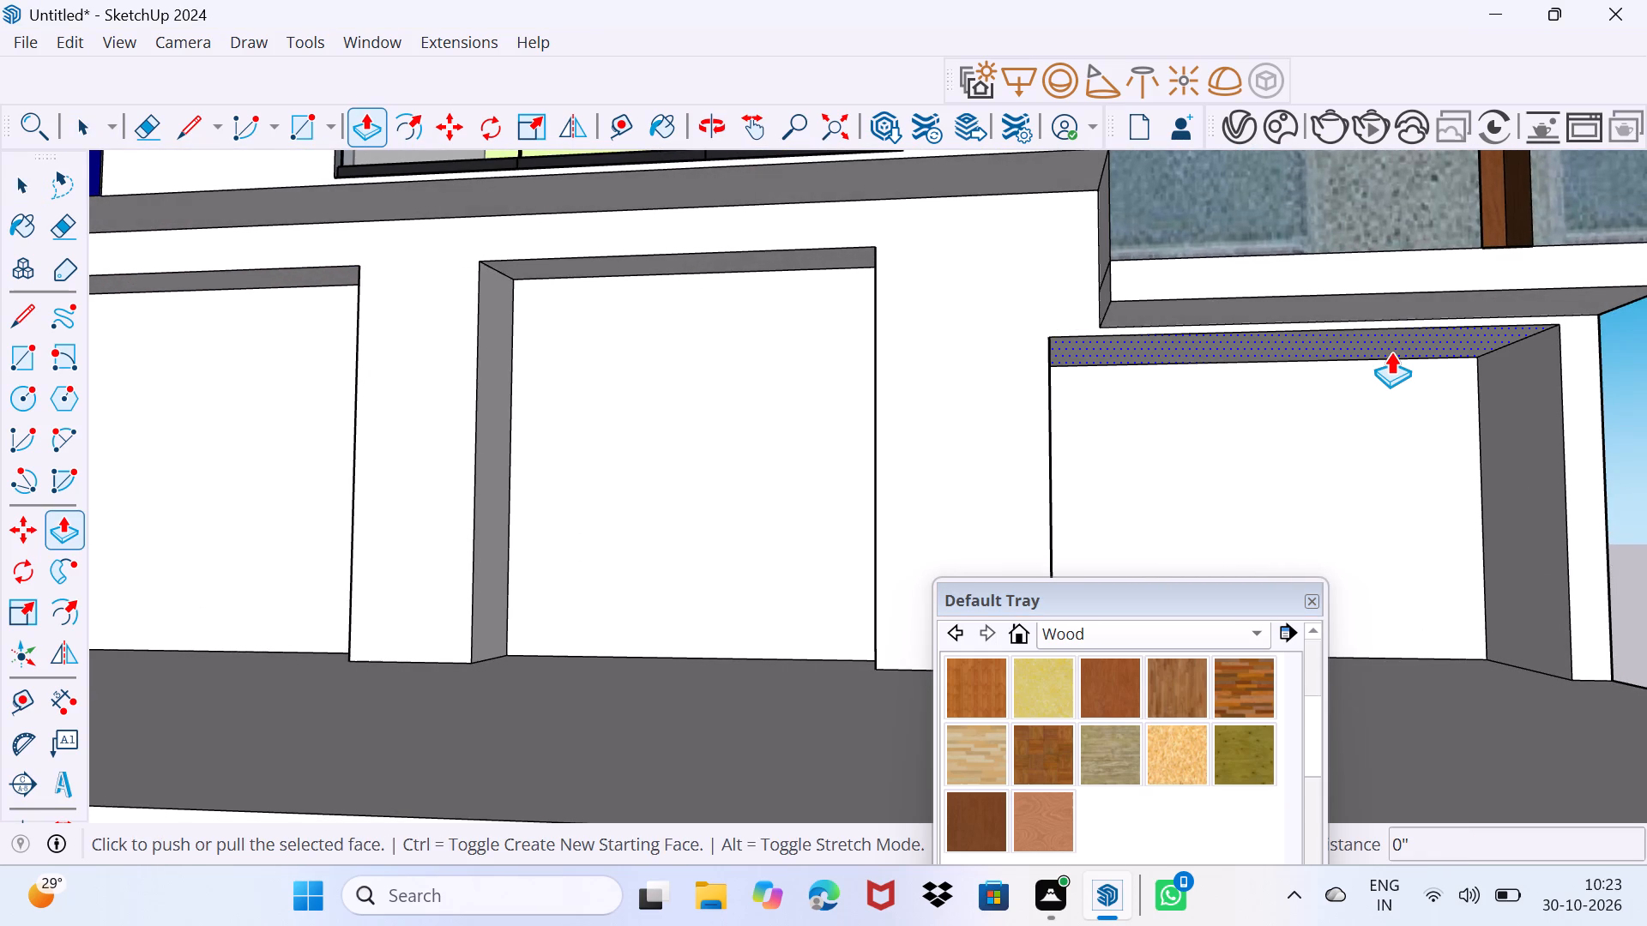
click(1391, 352)
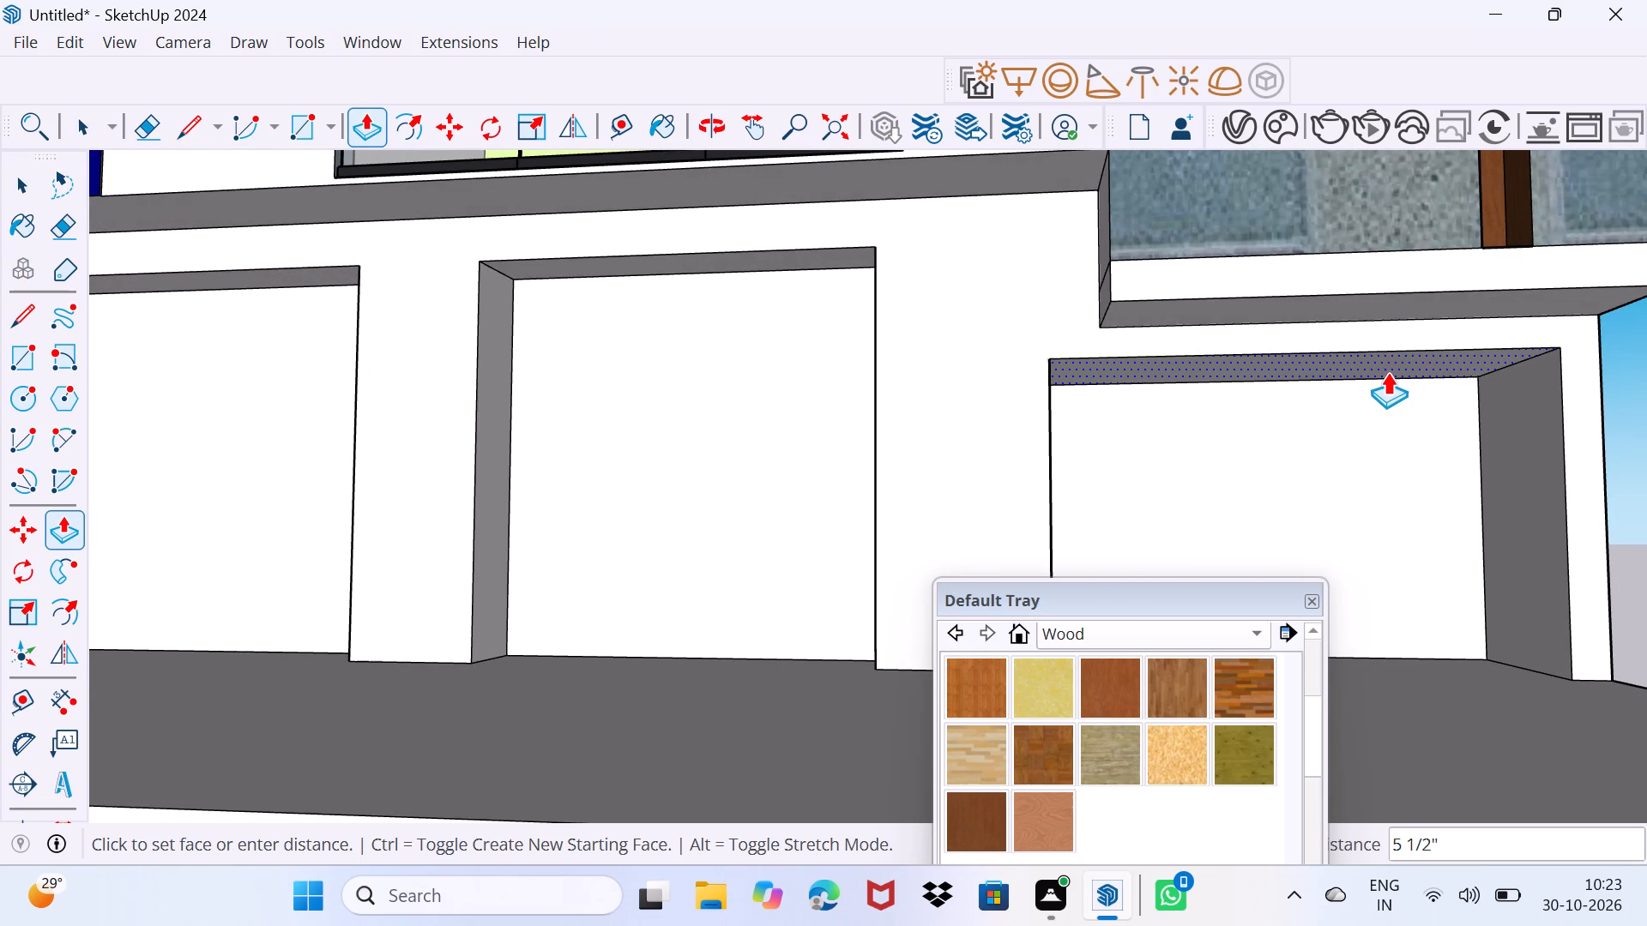
click(1387, 372)
key(space)
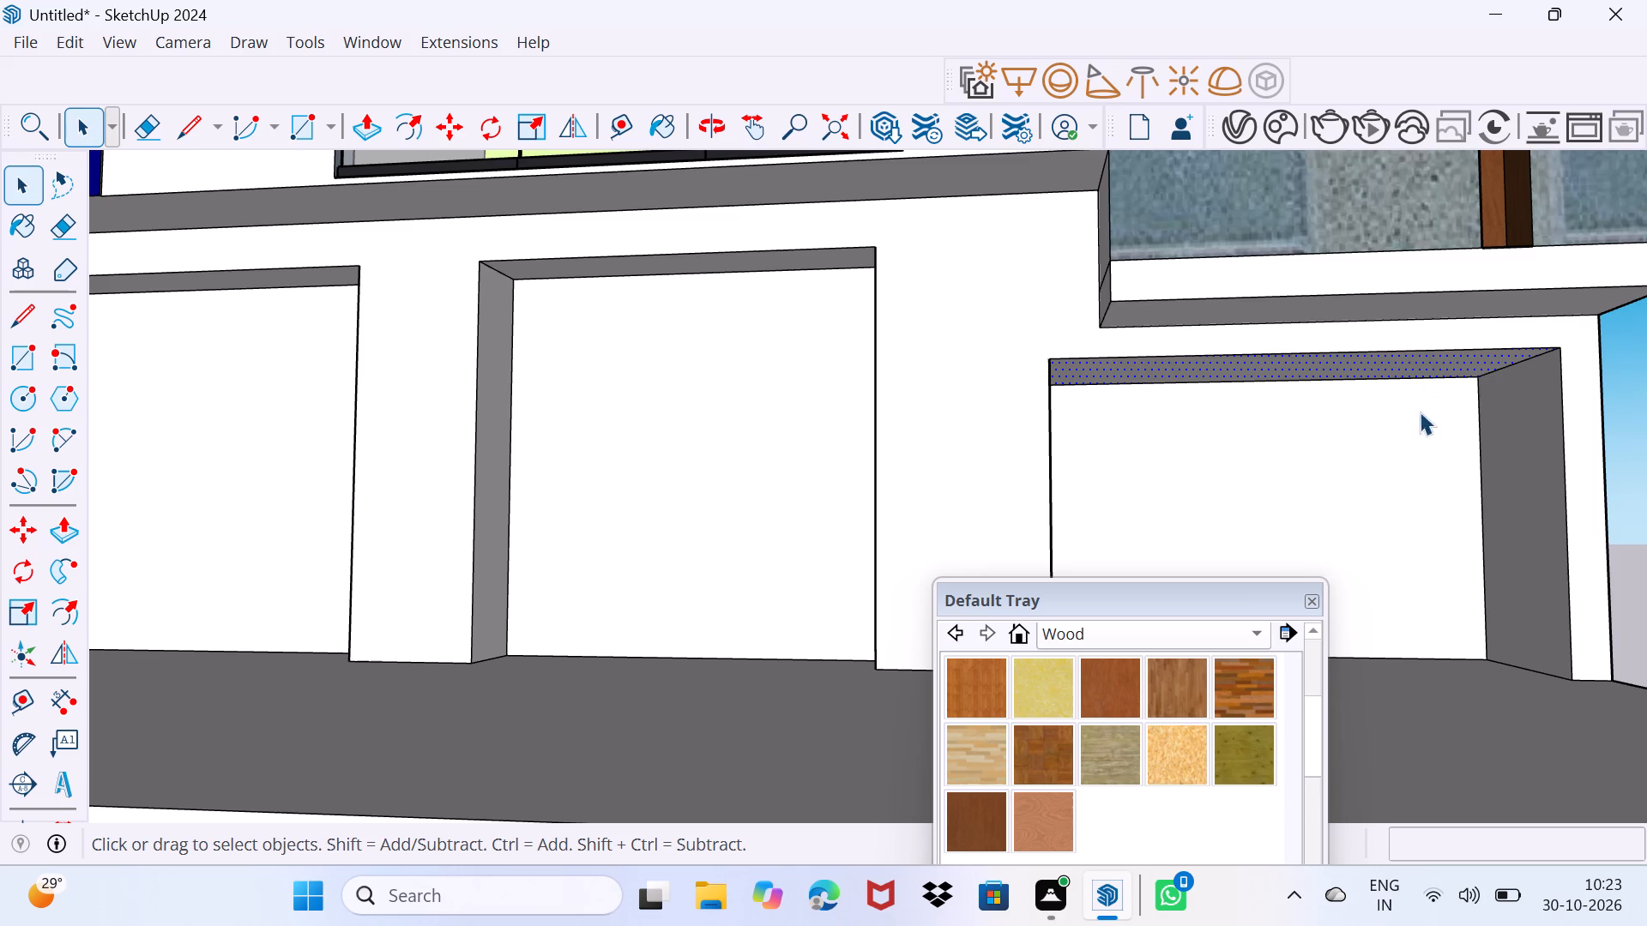
Paint the stone tower's base band bright blue from the Colors collection on its front, underside and both side faces.
drag(1259, 556, 1353, 442)
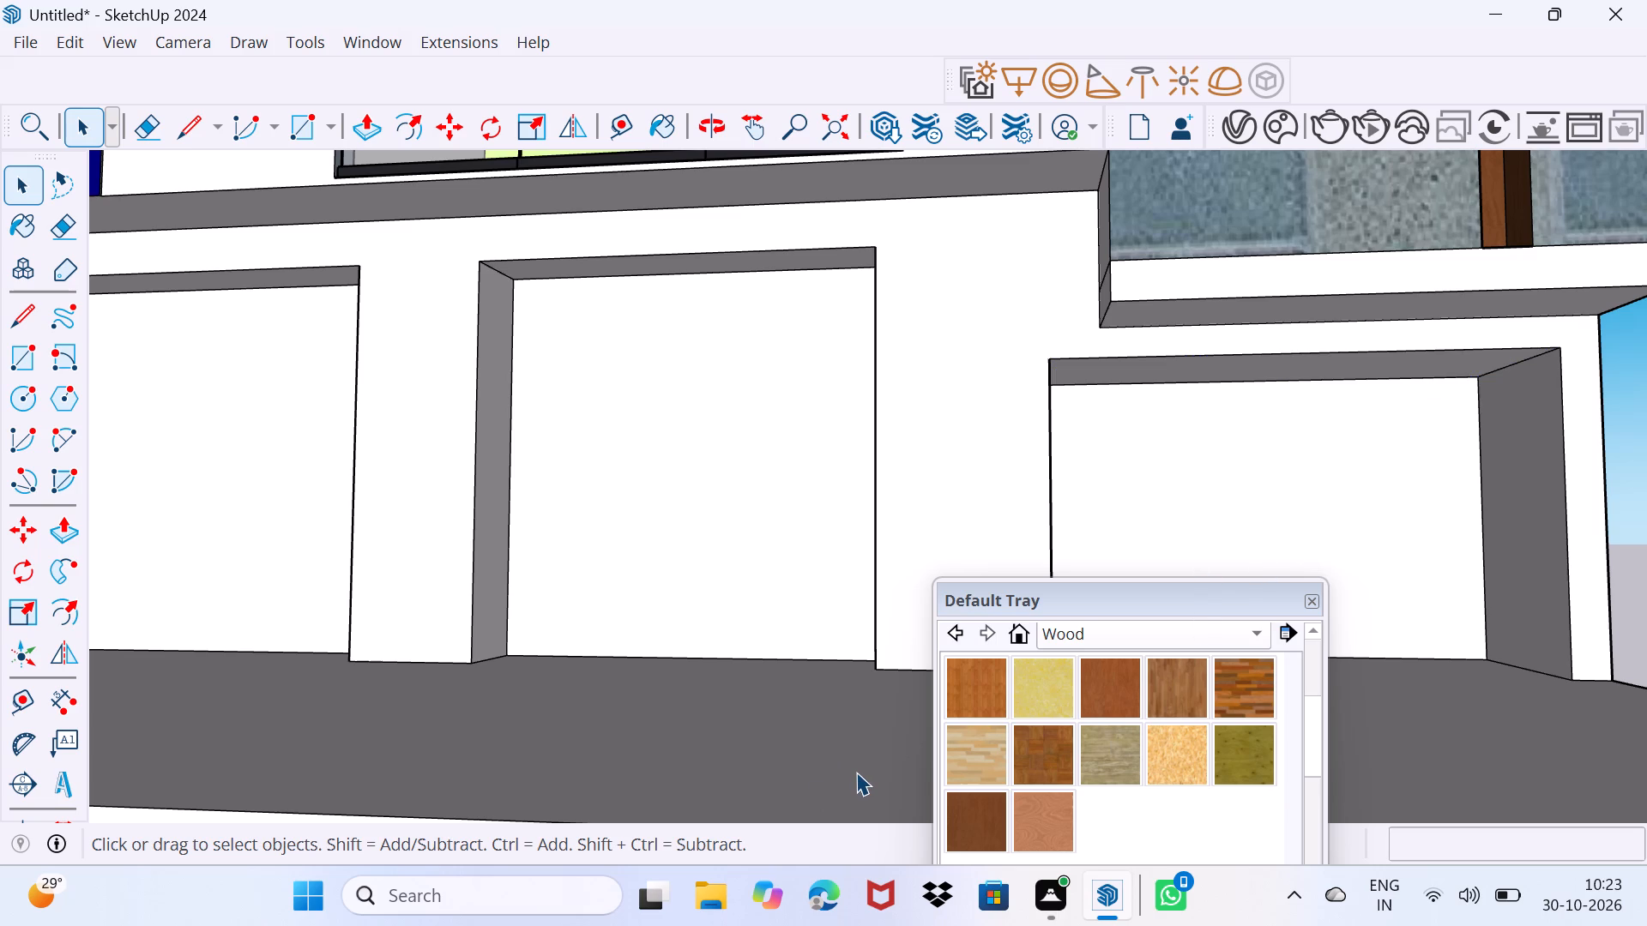
click(1198, 628)
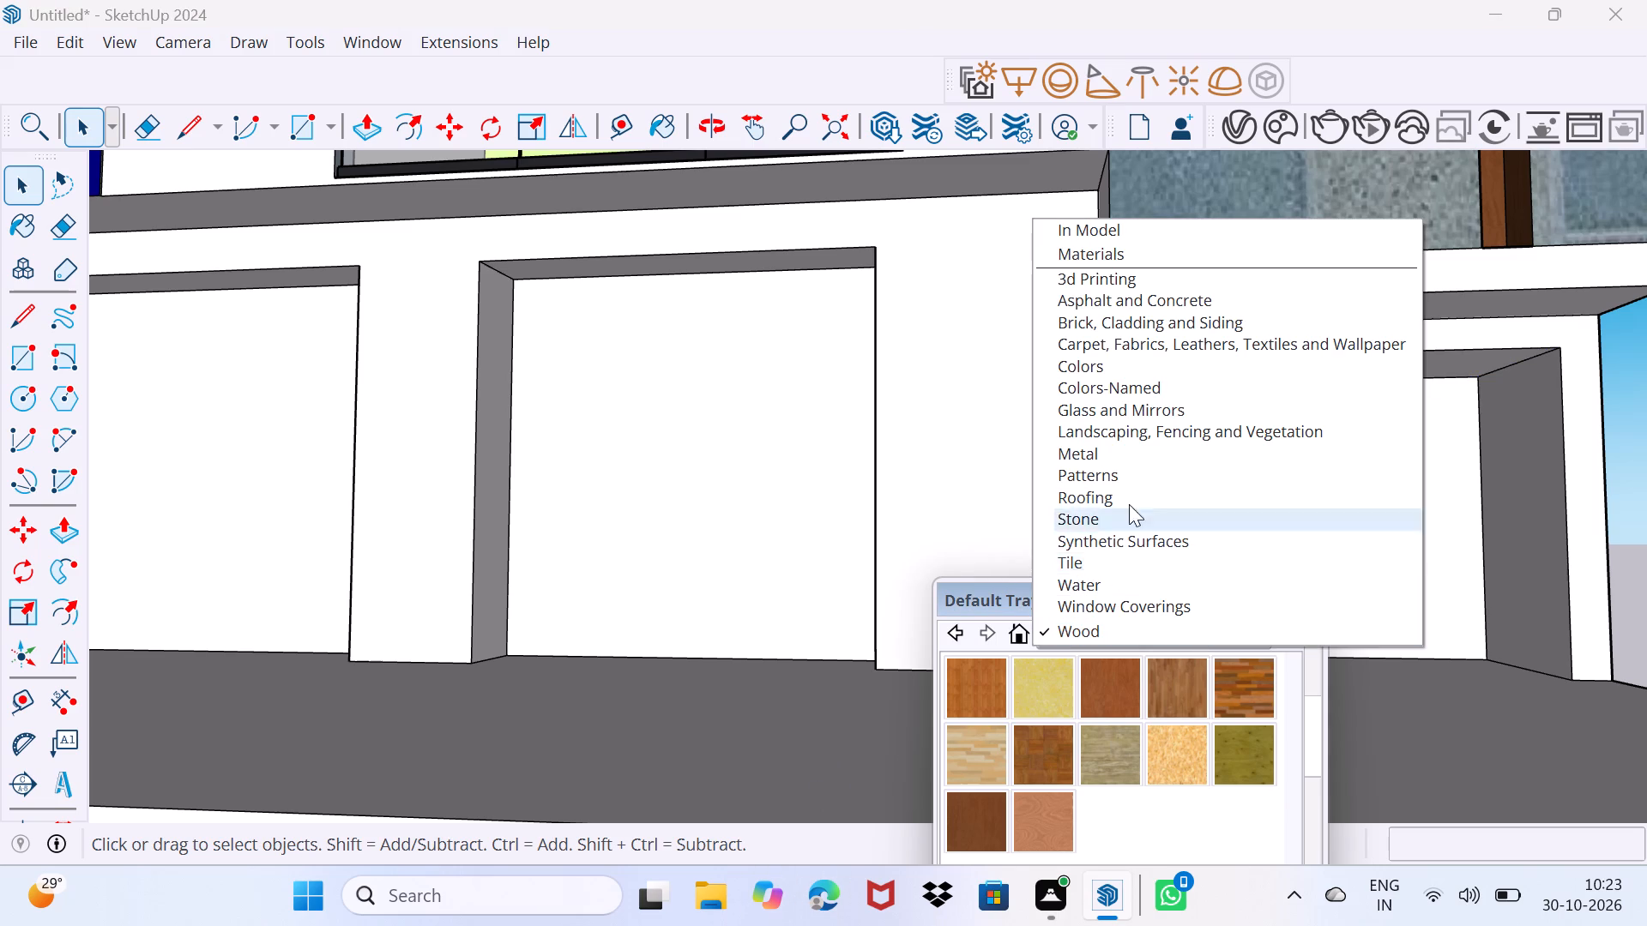
click(1130, 369)
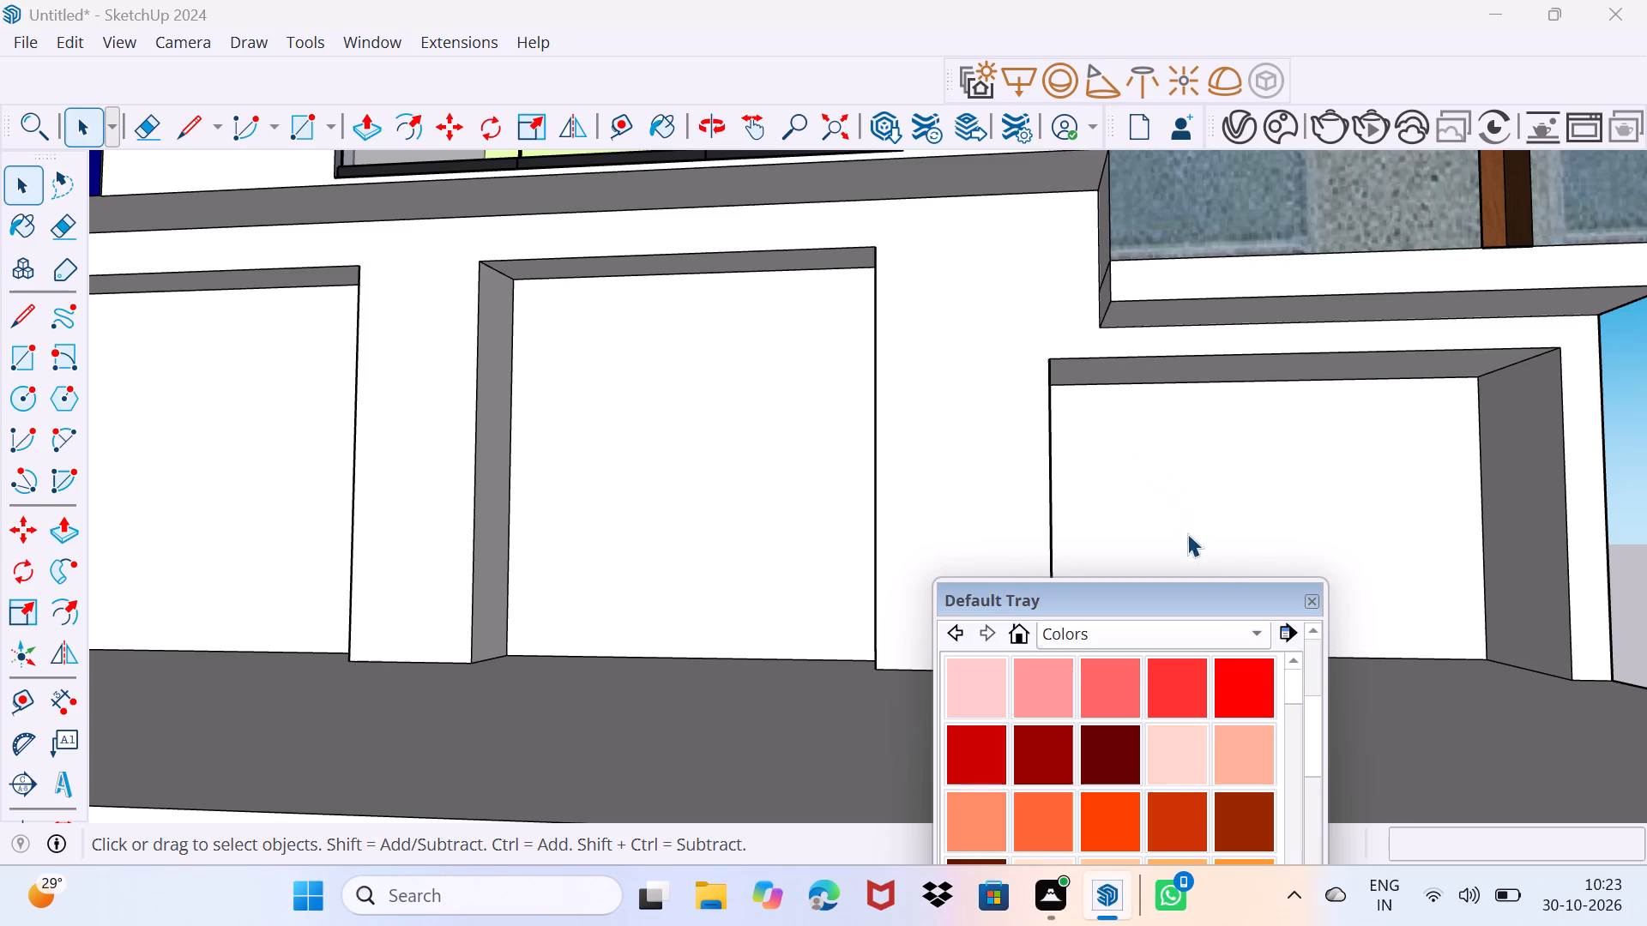
scroll(1205, 568, down, 4)
scroll(1119, 810, down, 12)
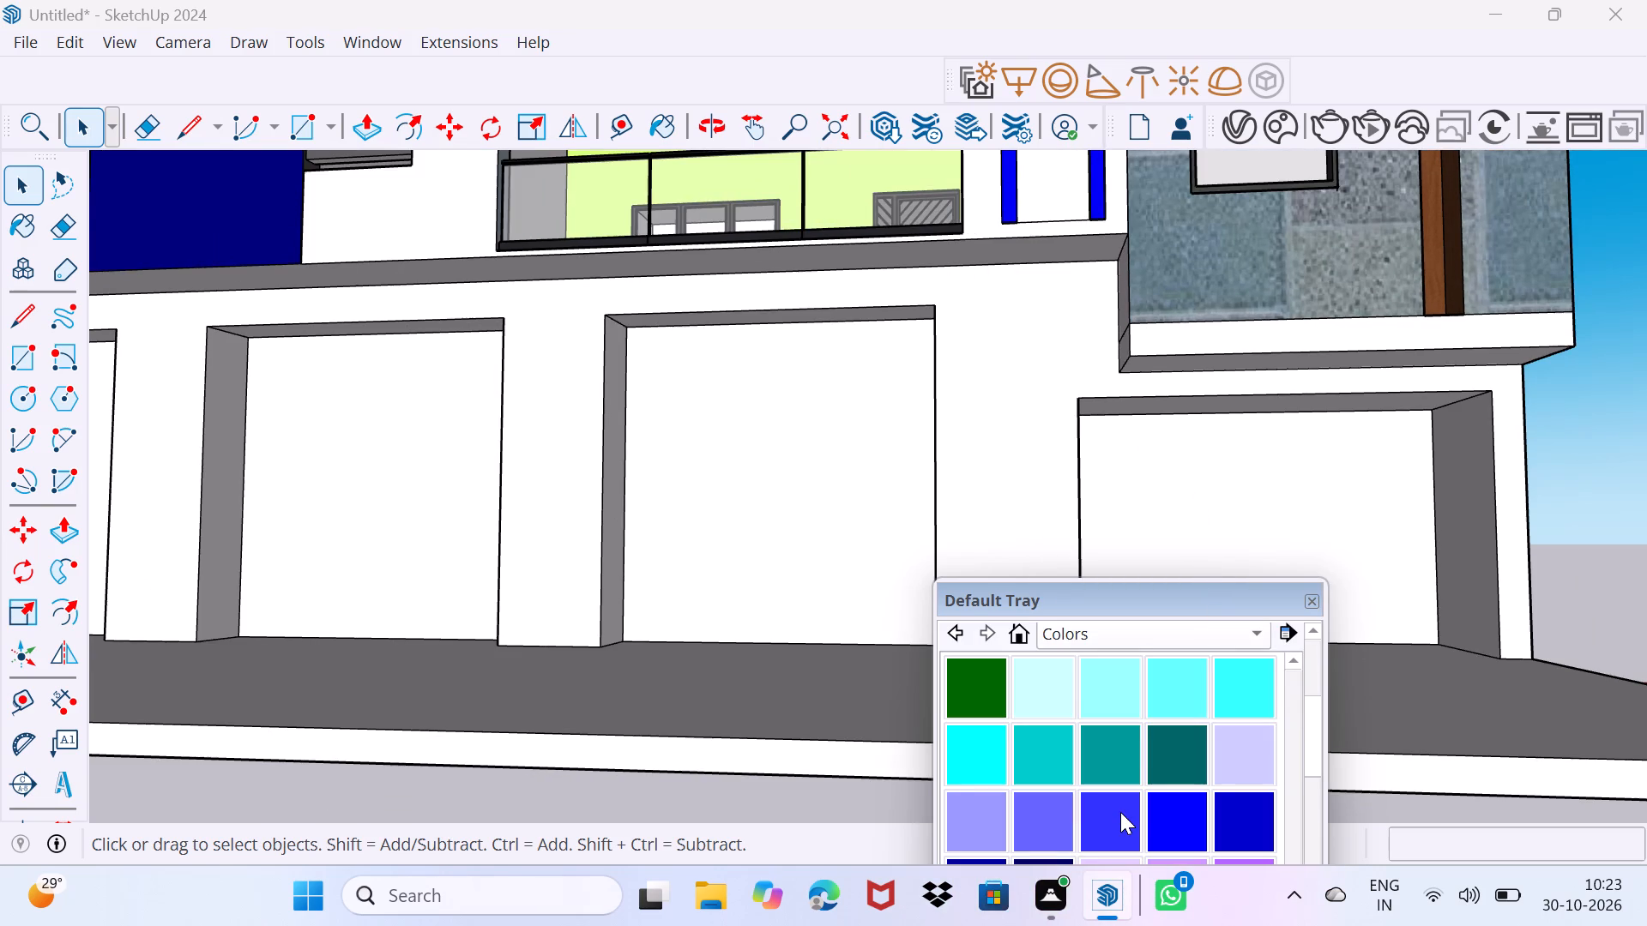
click(1177, 811)
drag(1187, 595, 1176, 720)
scroll(1295, 405, up, 3)
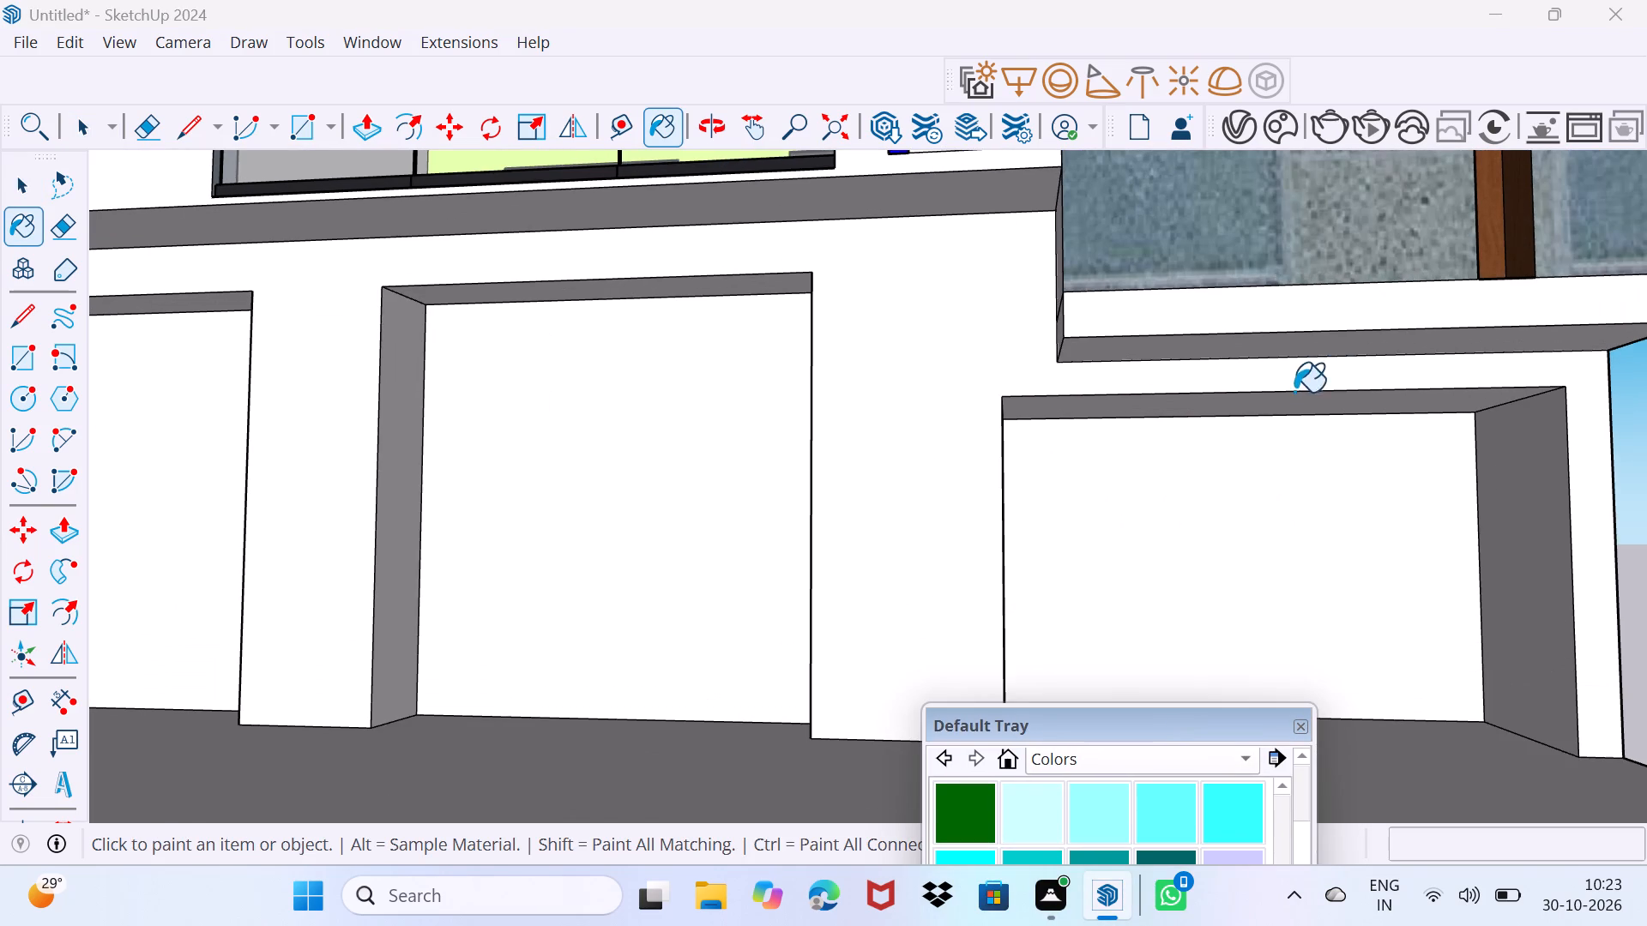
click(1308, 323)
scroll(1251, 329, up, 5)
middle_drag(1241, 332, 1356, 393)
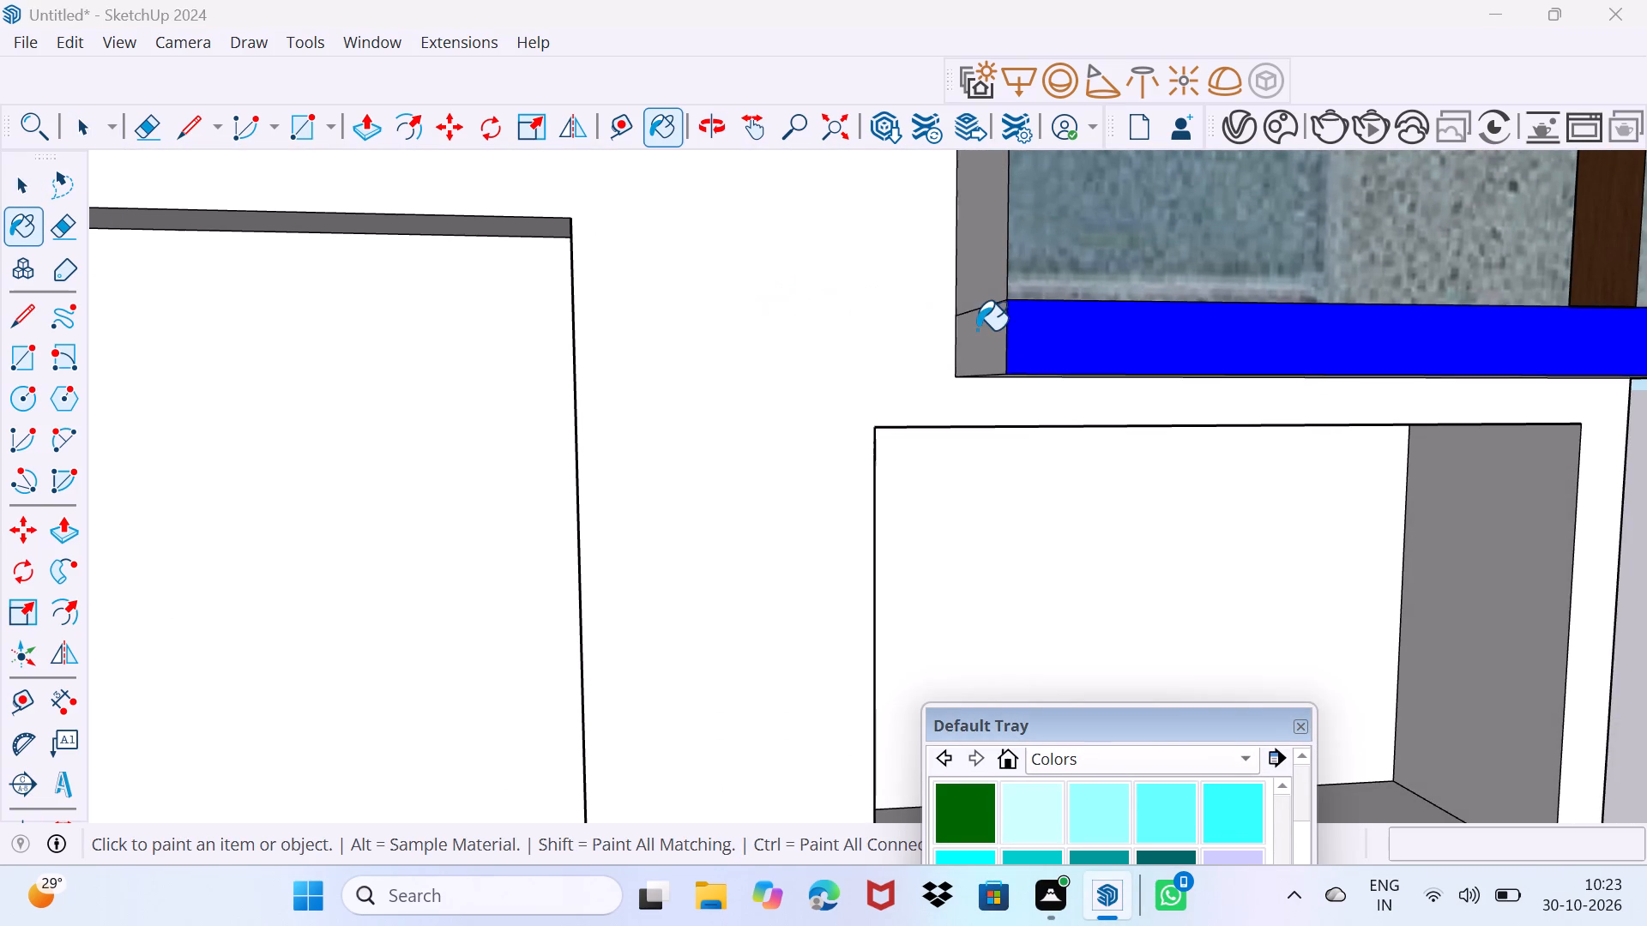
click(980, 330)
middle_drag(1136, 365, 1077, 249)
click(1110, 329)
scroll(1145, 312, down, 2)
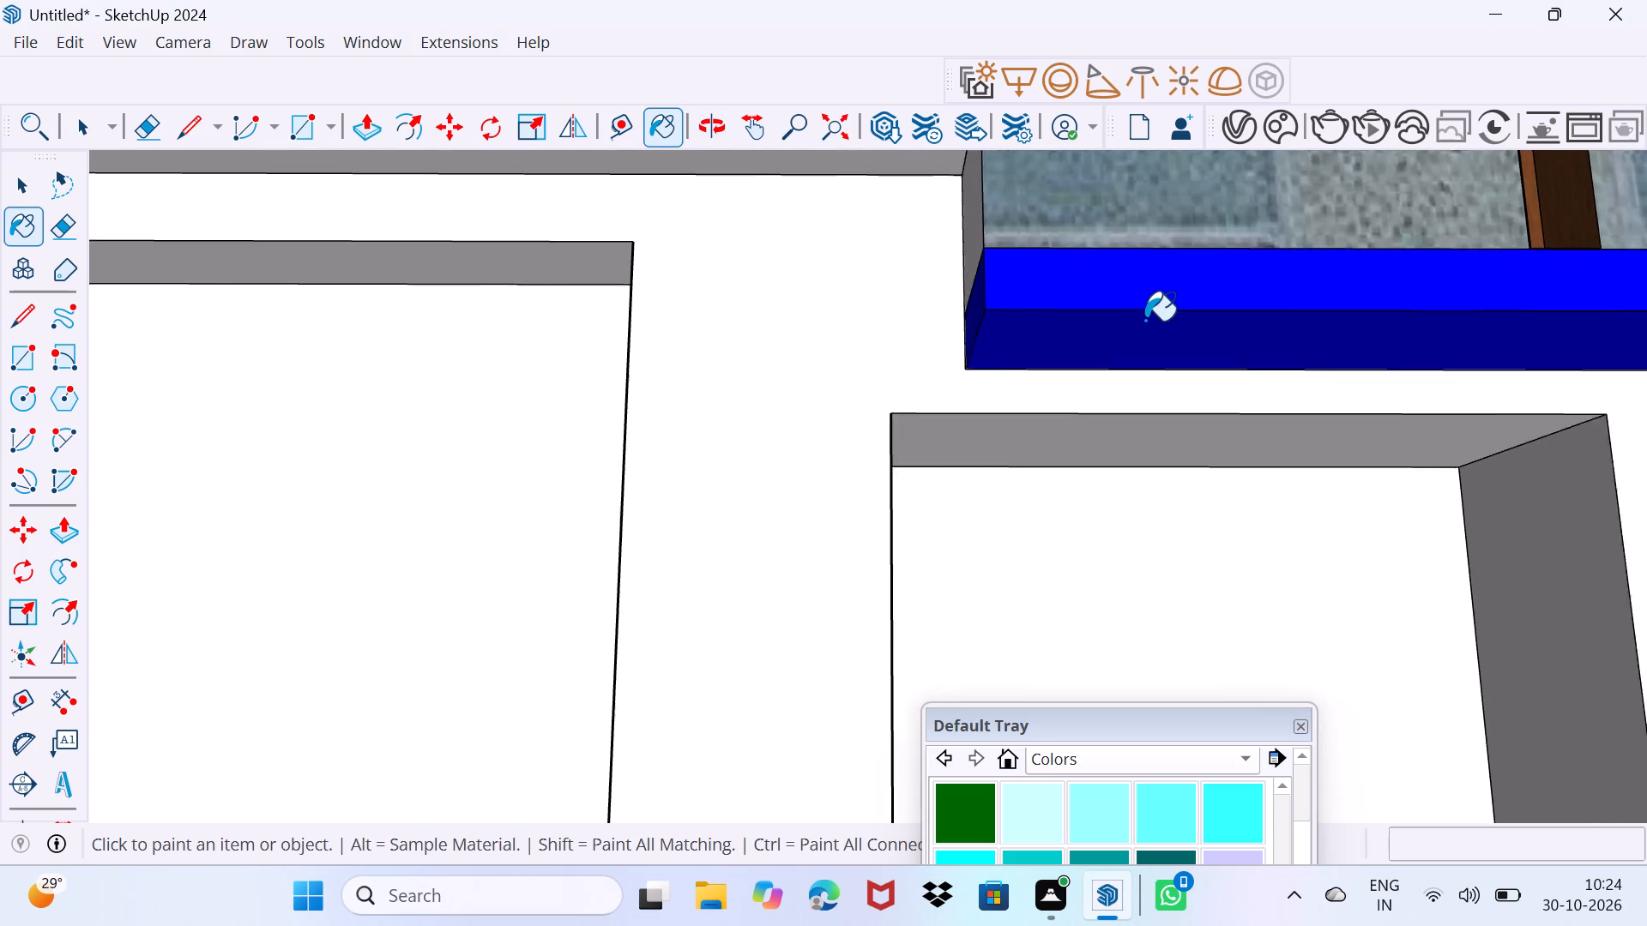
scroll(1145, 321, down, 6)
middle_drag(1518, 300, 1046, 427)
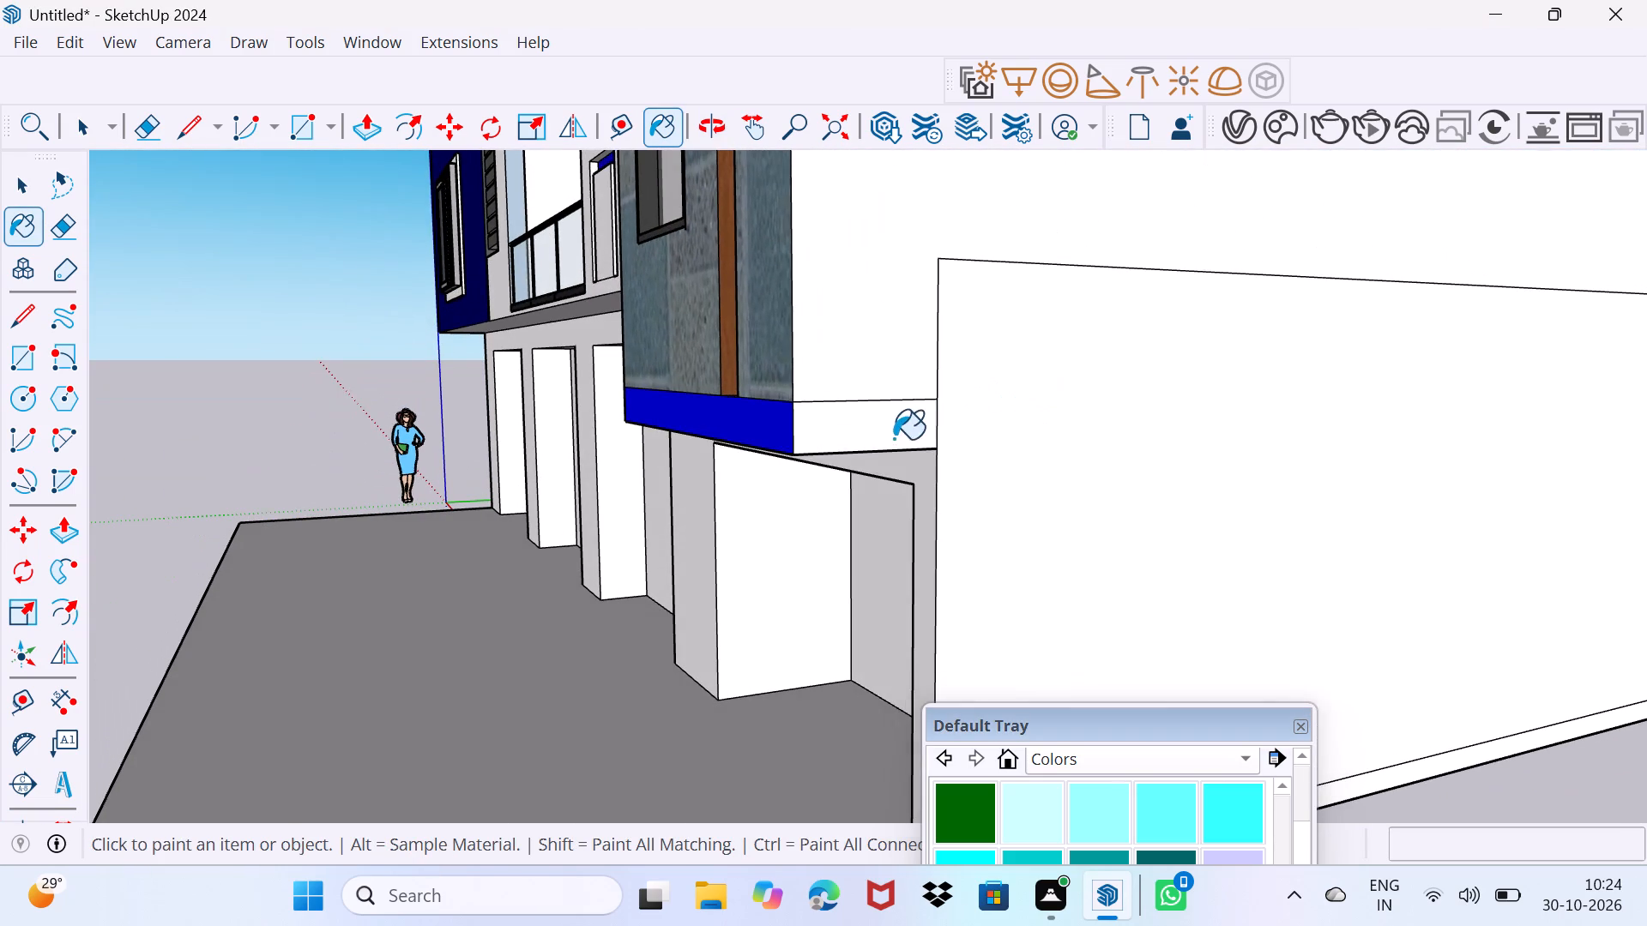
click(894, 439)
middle_drag(820, 432, 1251, 374)
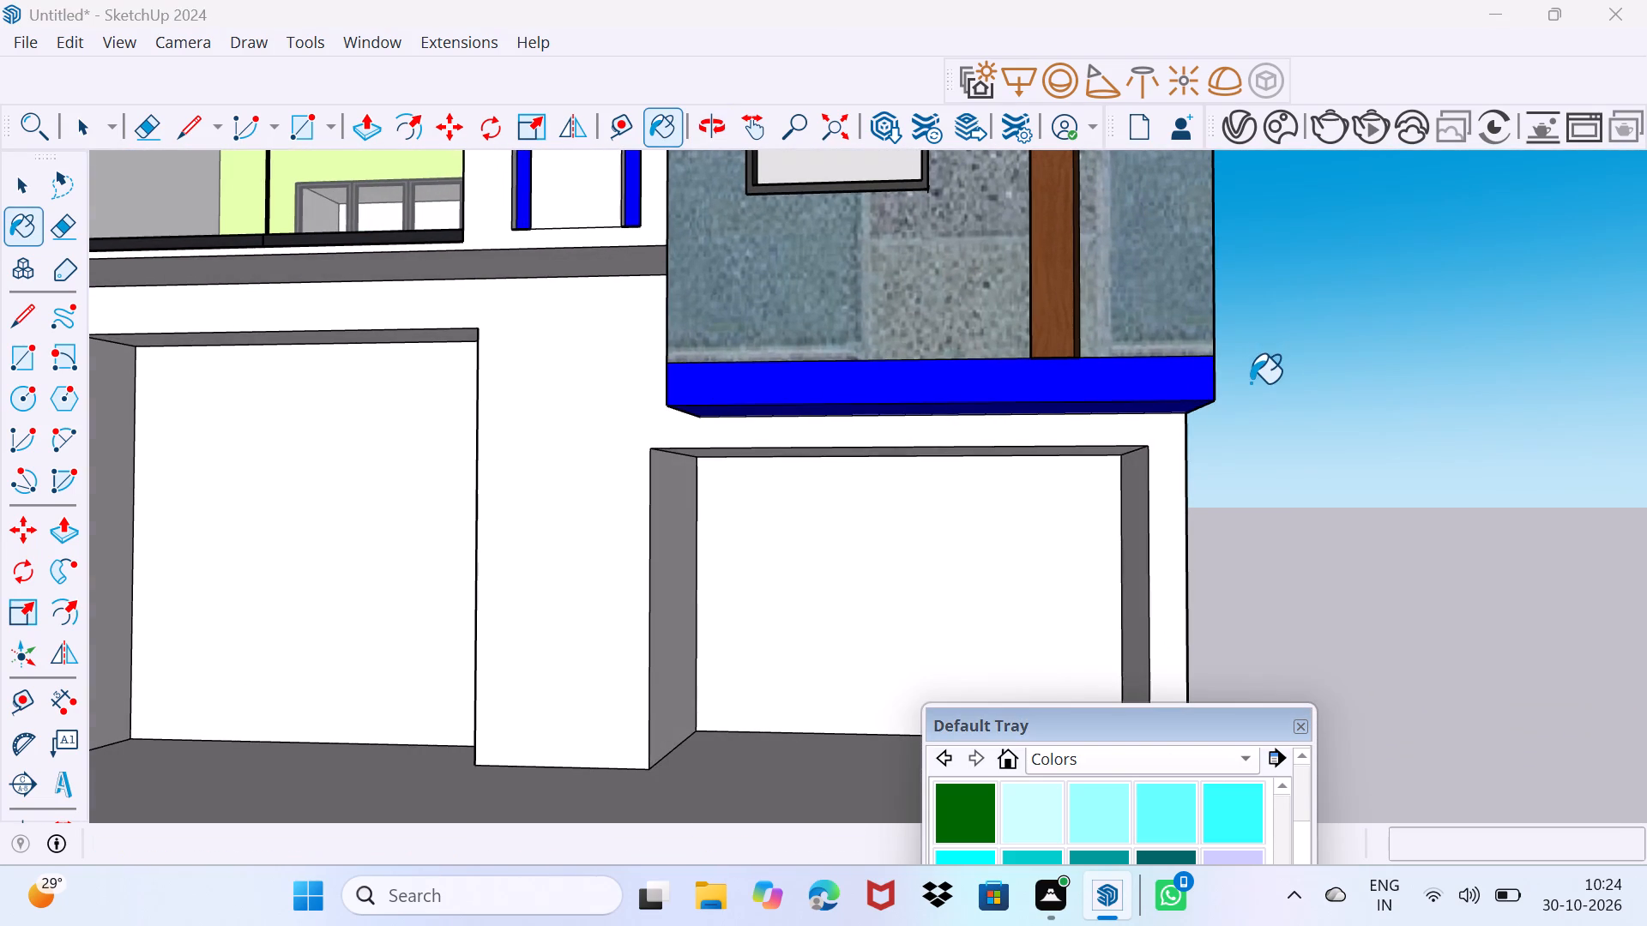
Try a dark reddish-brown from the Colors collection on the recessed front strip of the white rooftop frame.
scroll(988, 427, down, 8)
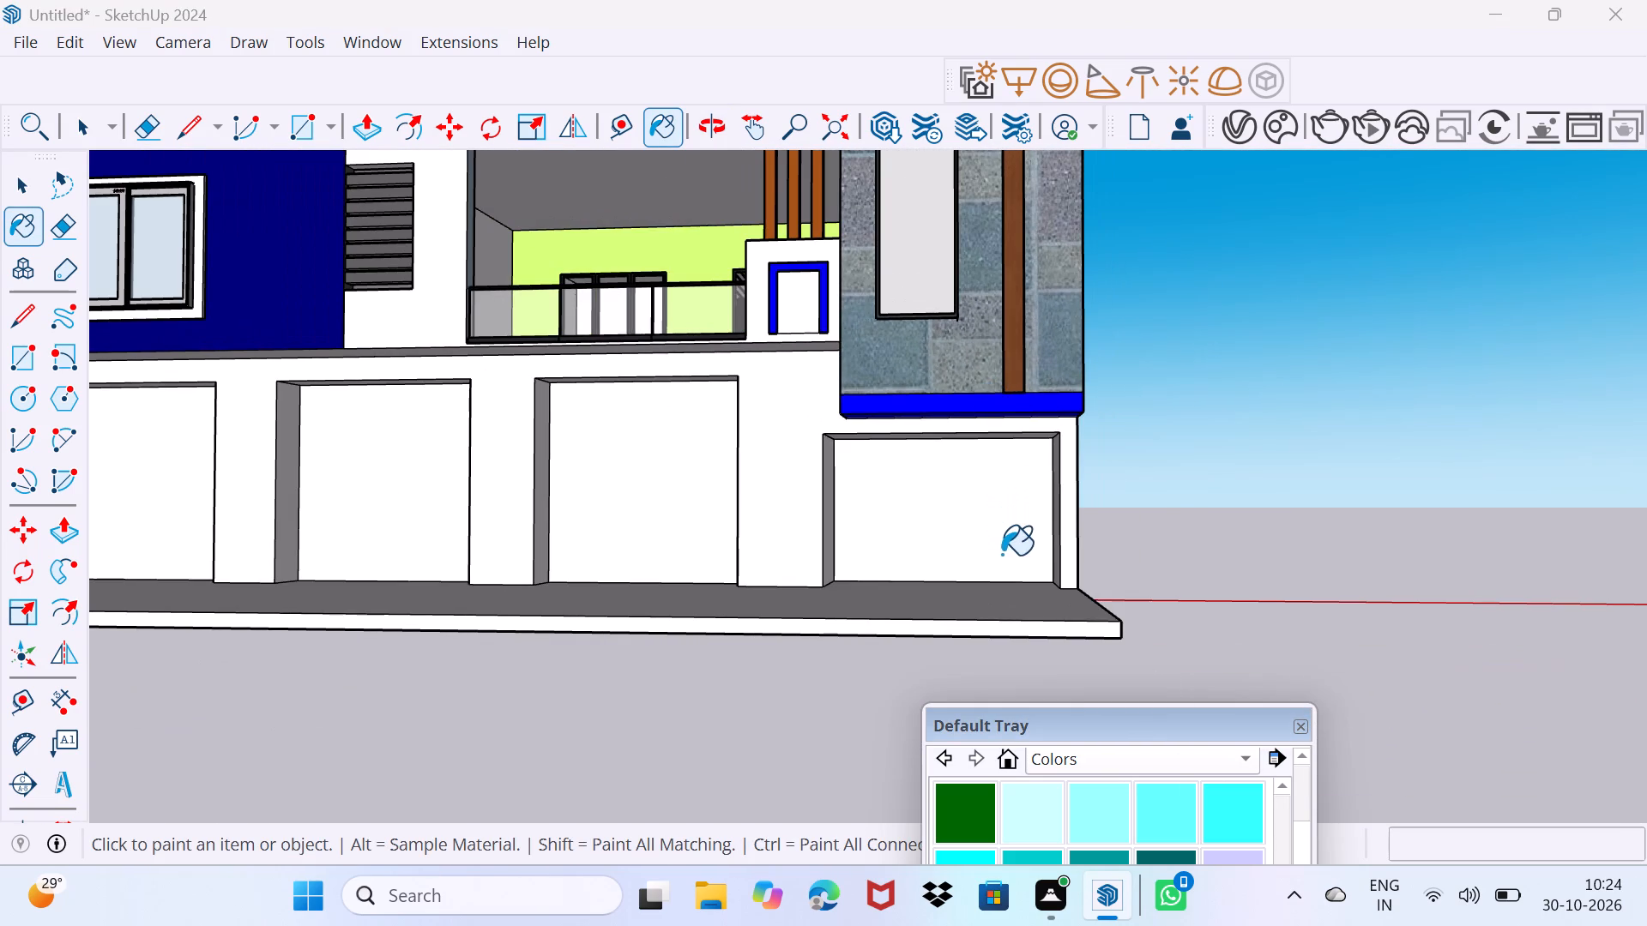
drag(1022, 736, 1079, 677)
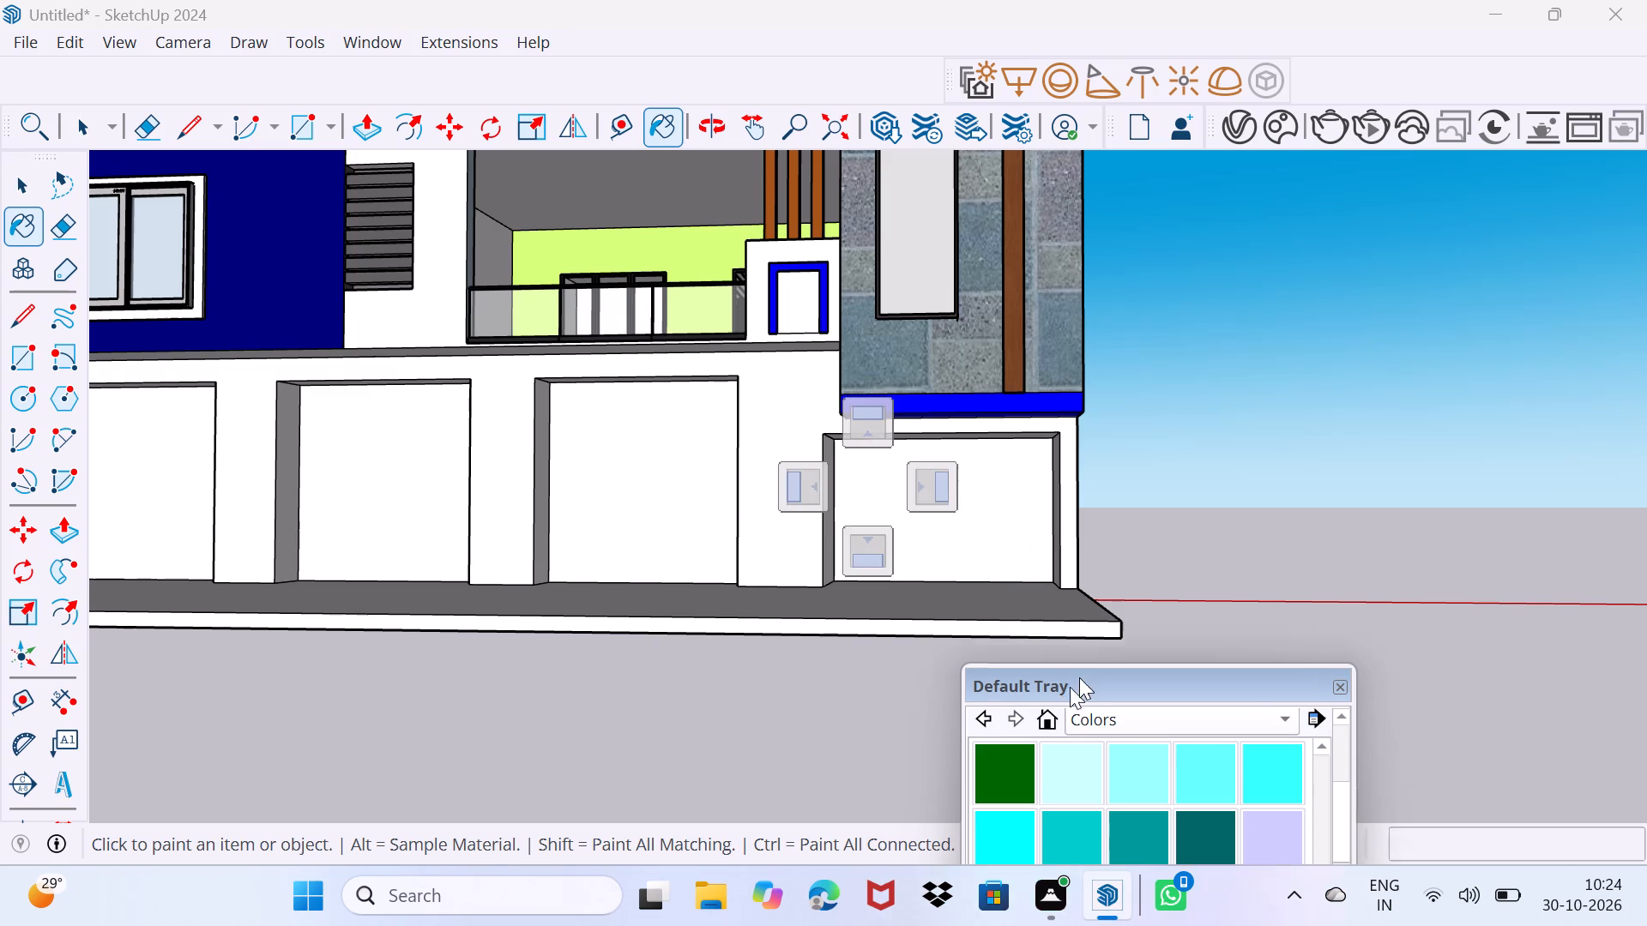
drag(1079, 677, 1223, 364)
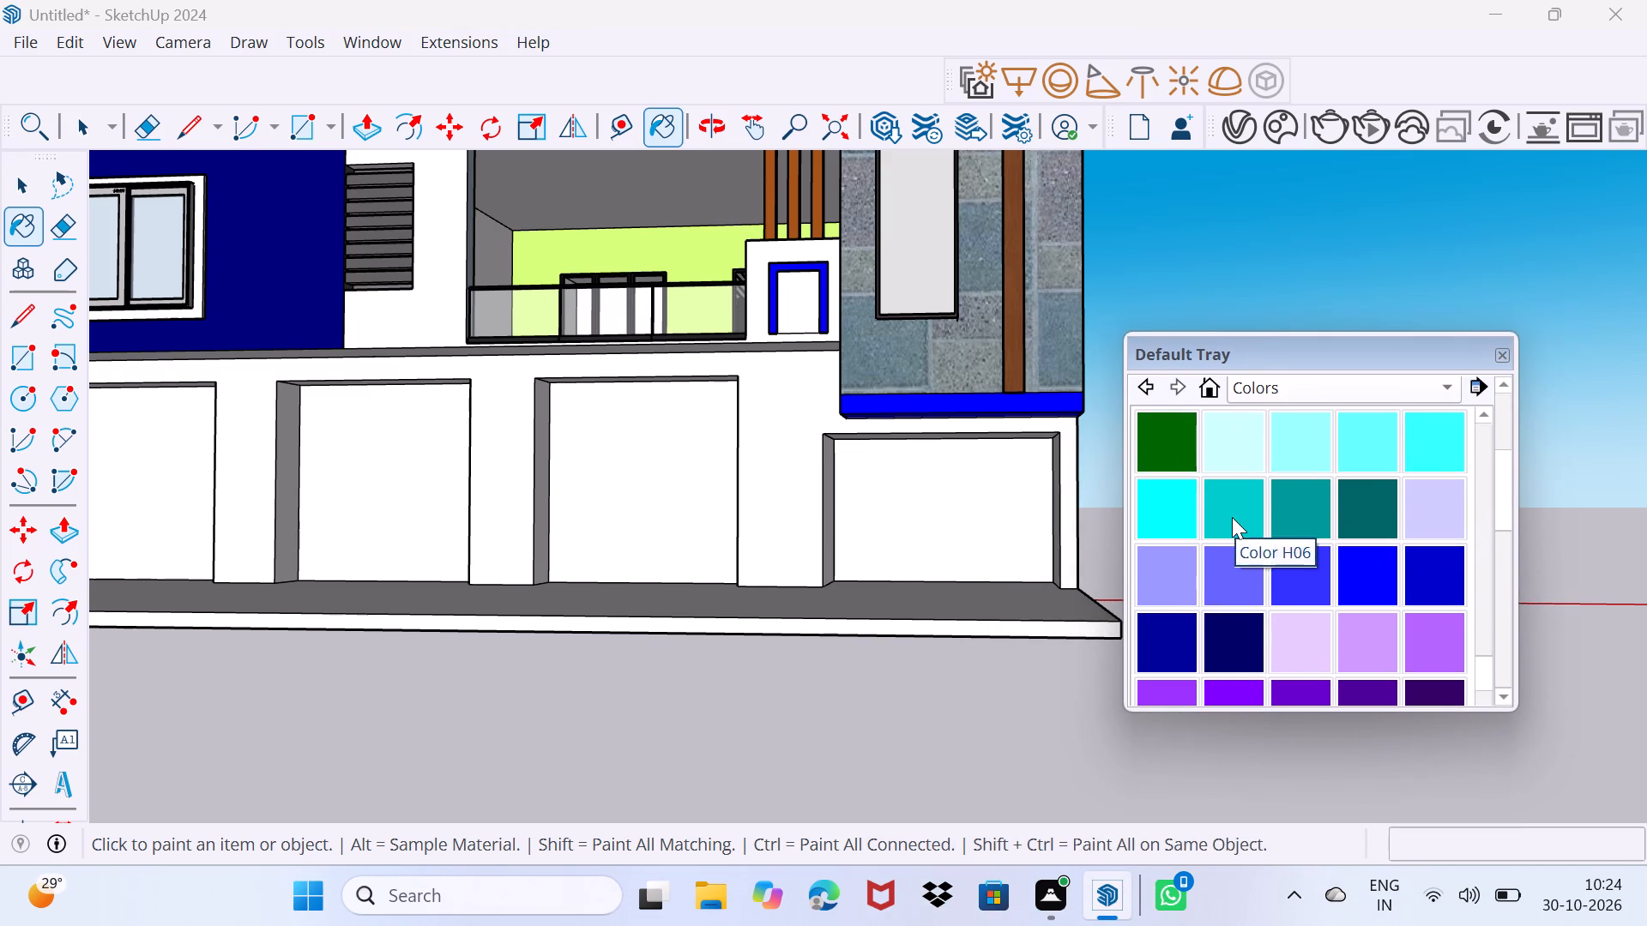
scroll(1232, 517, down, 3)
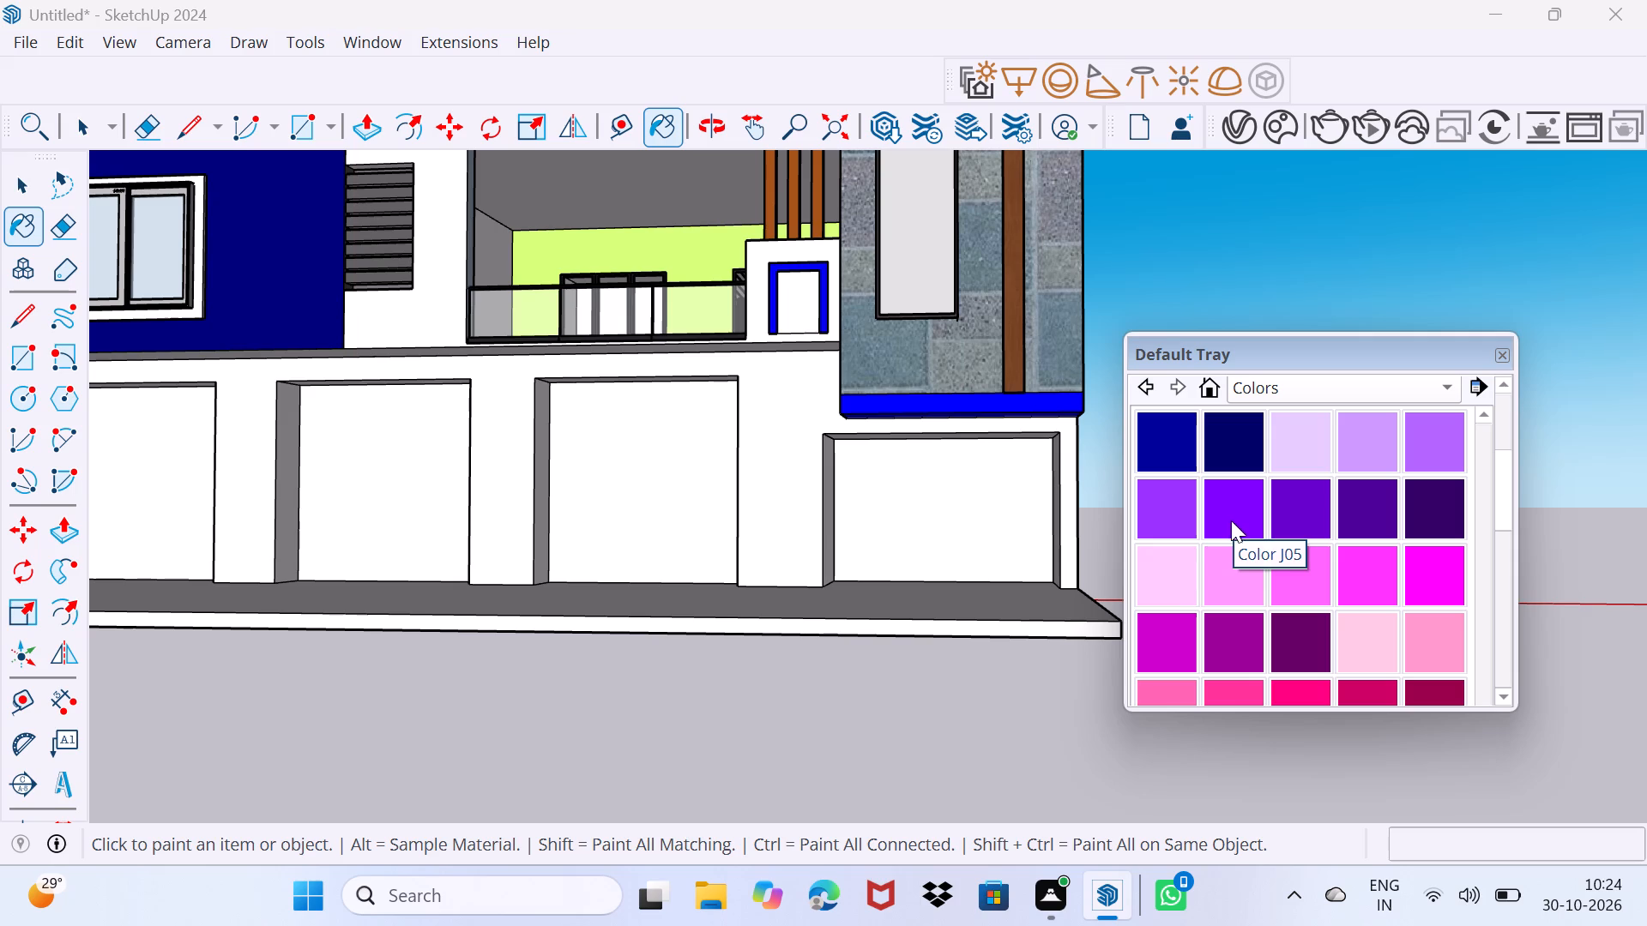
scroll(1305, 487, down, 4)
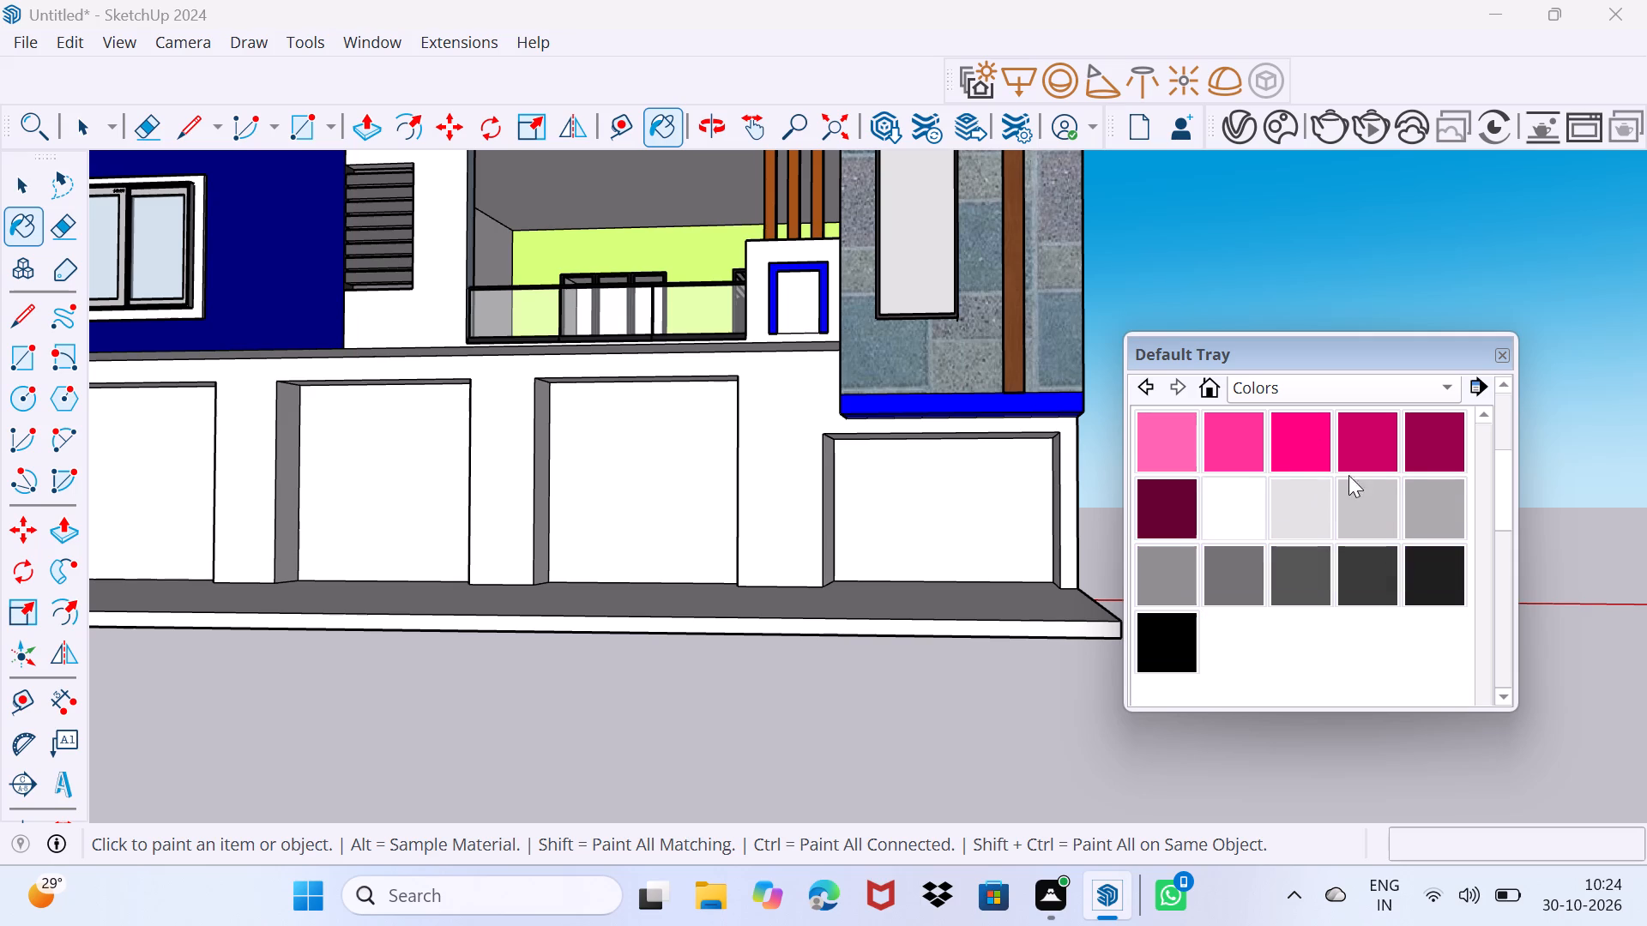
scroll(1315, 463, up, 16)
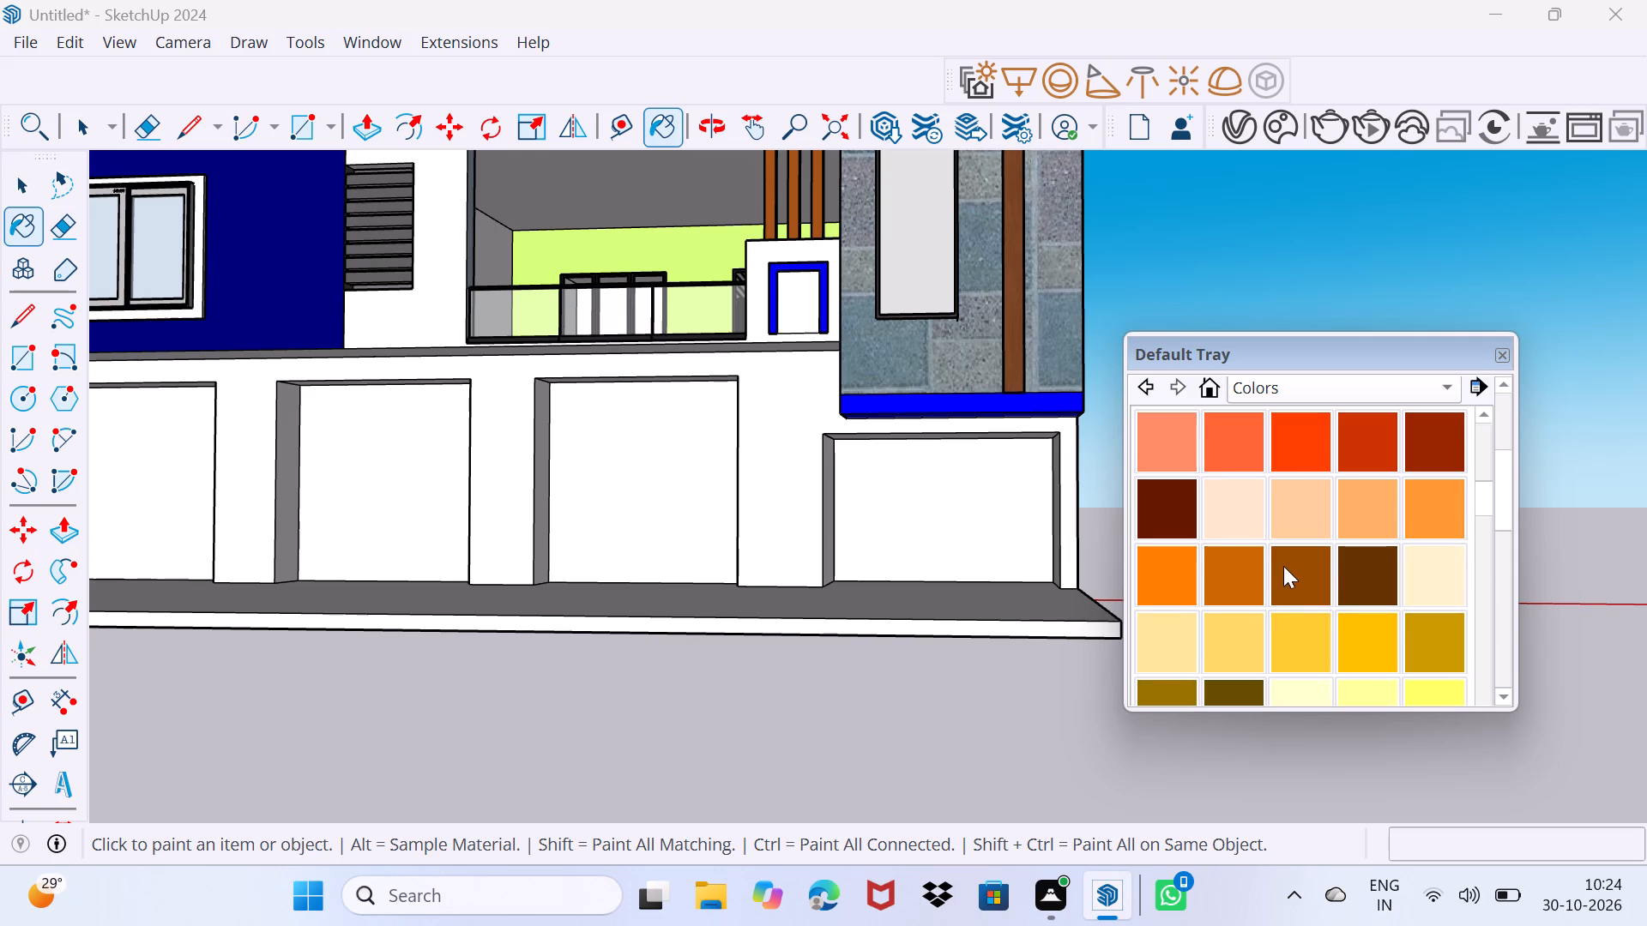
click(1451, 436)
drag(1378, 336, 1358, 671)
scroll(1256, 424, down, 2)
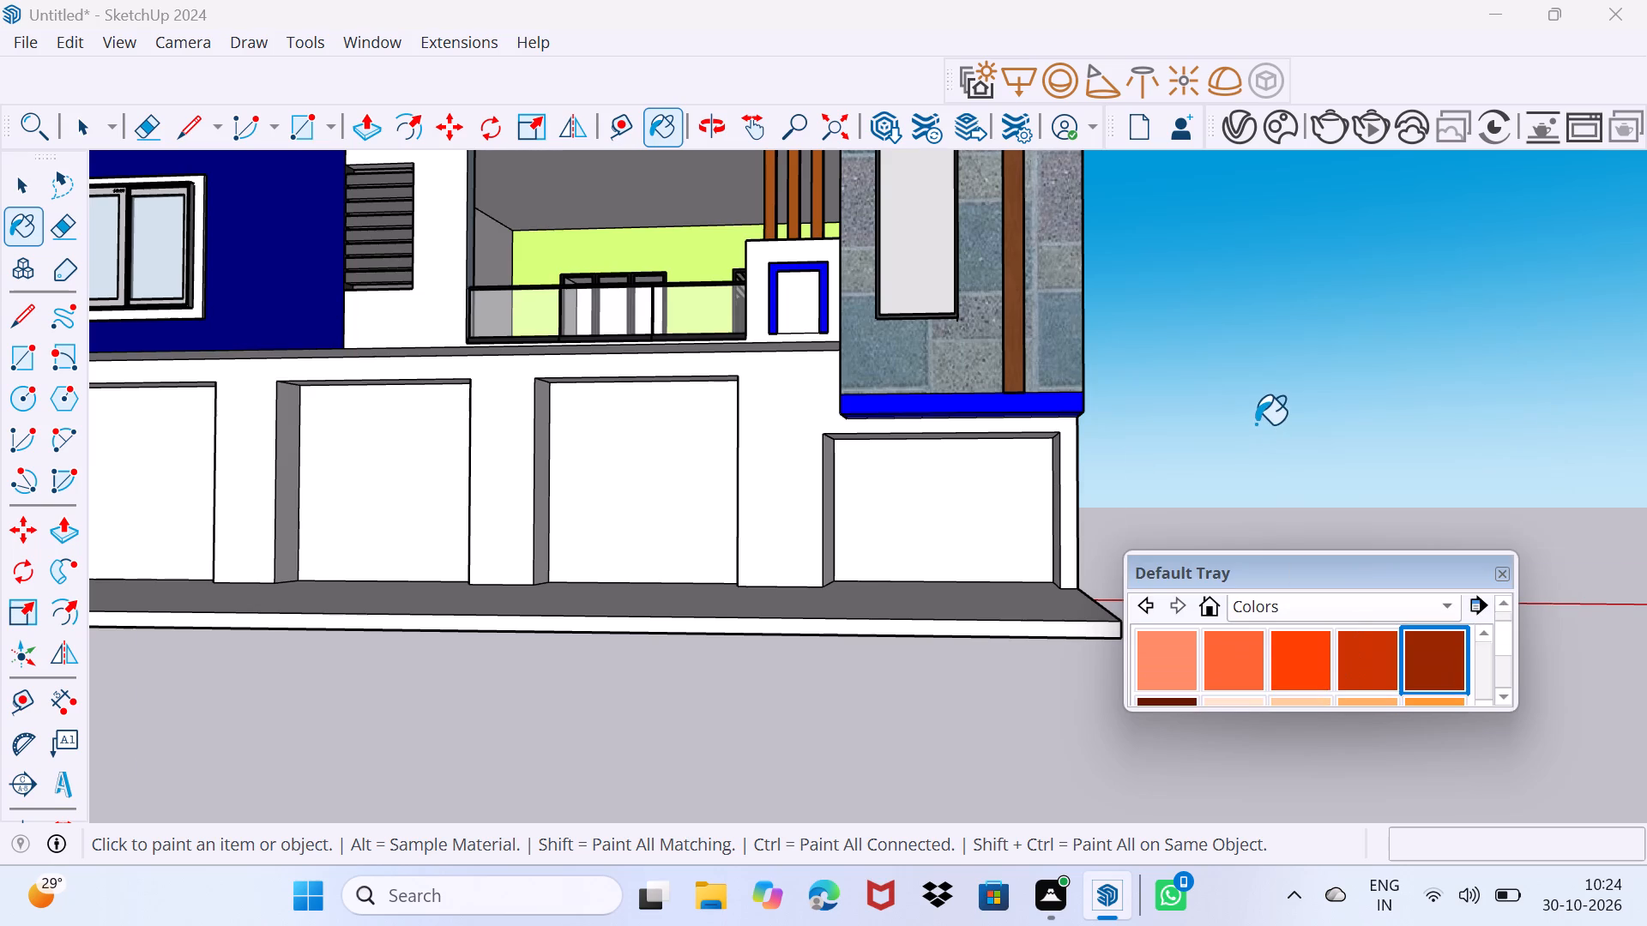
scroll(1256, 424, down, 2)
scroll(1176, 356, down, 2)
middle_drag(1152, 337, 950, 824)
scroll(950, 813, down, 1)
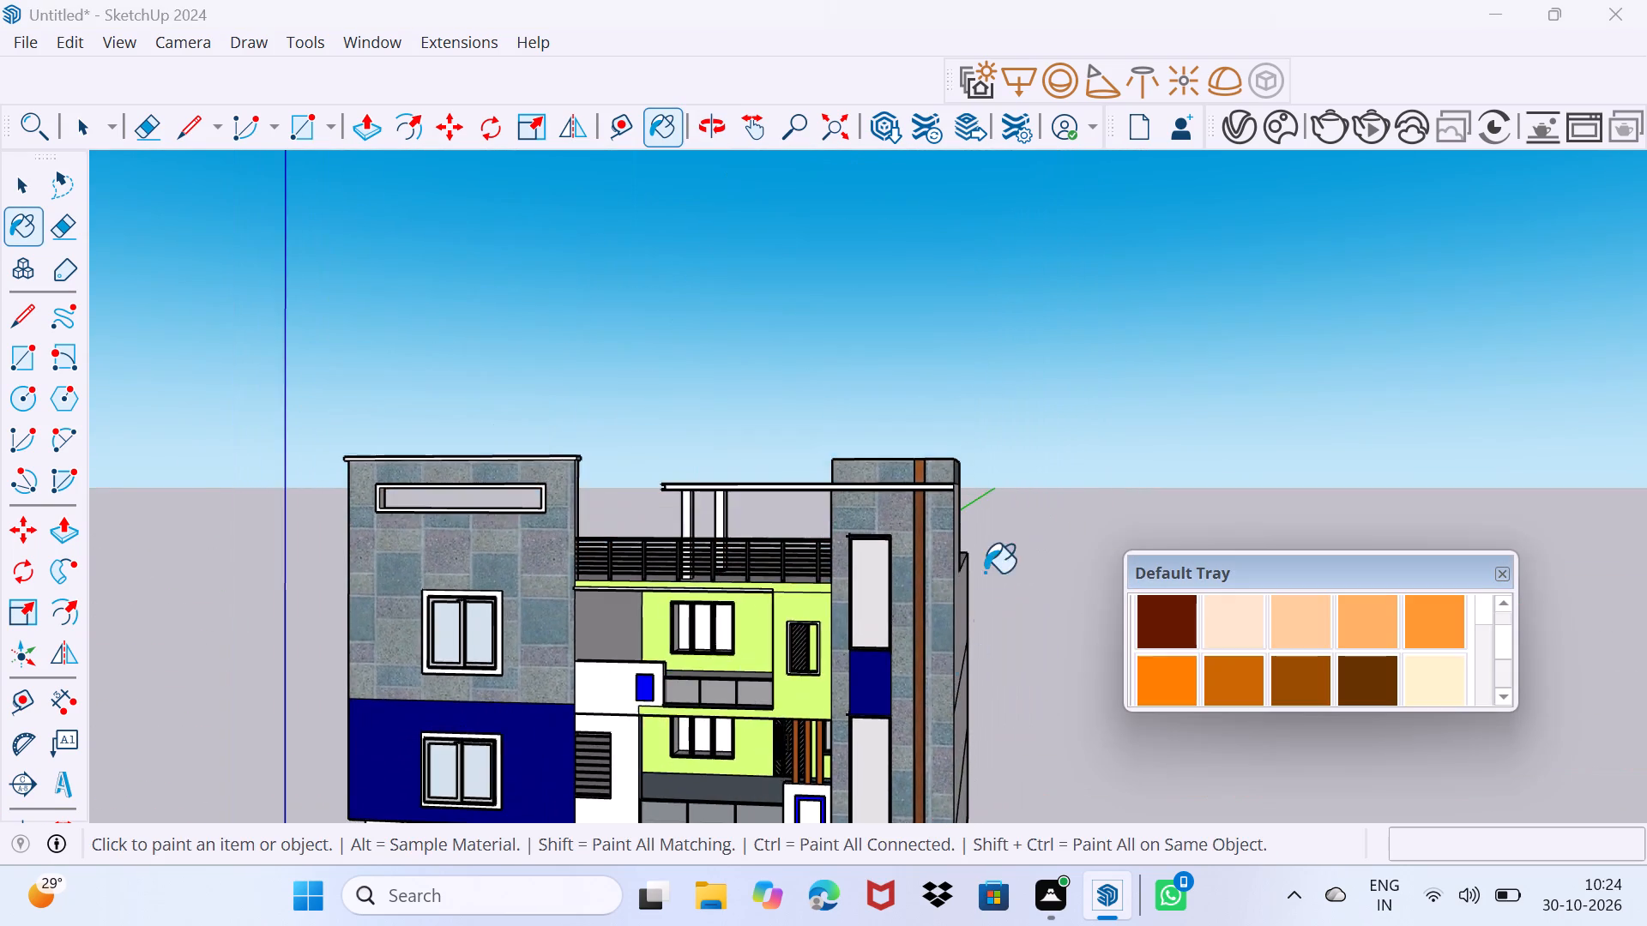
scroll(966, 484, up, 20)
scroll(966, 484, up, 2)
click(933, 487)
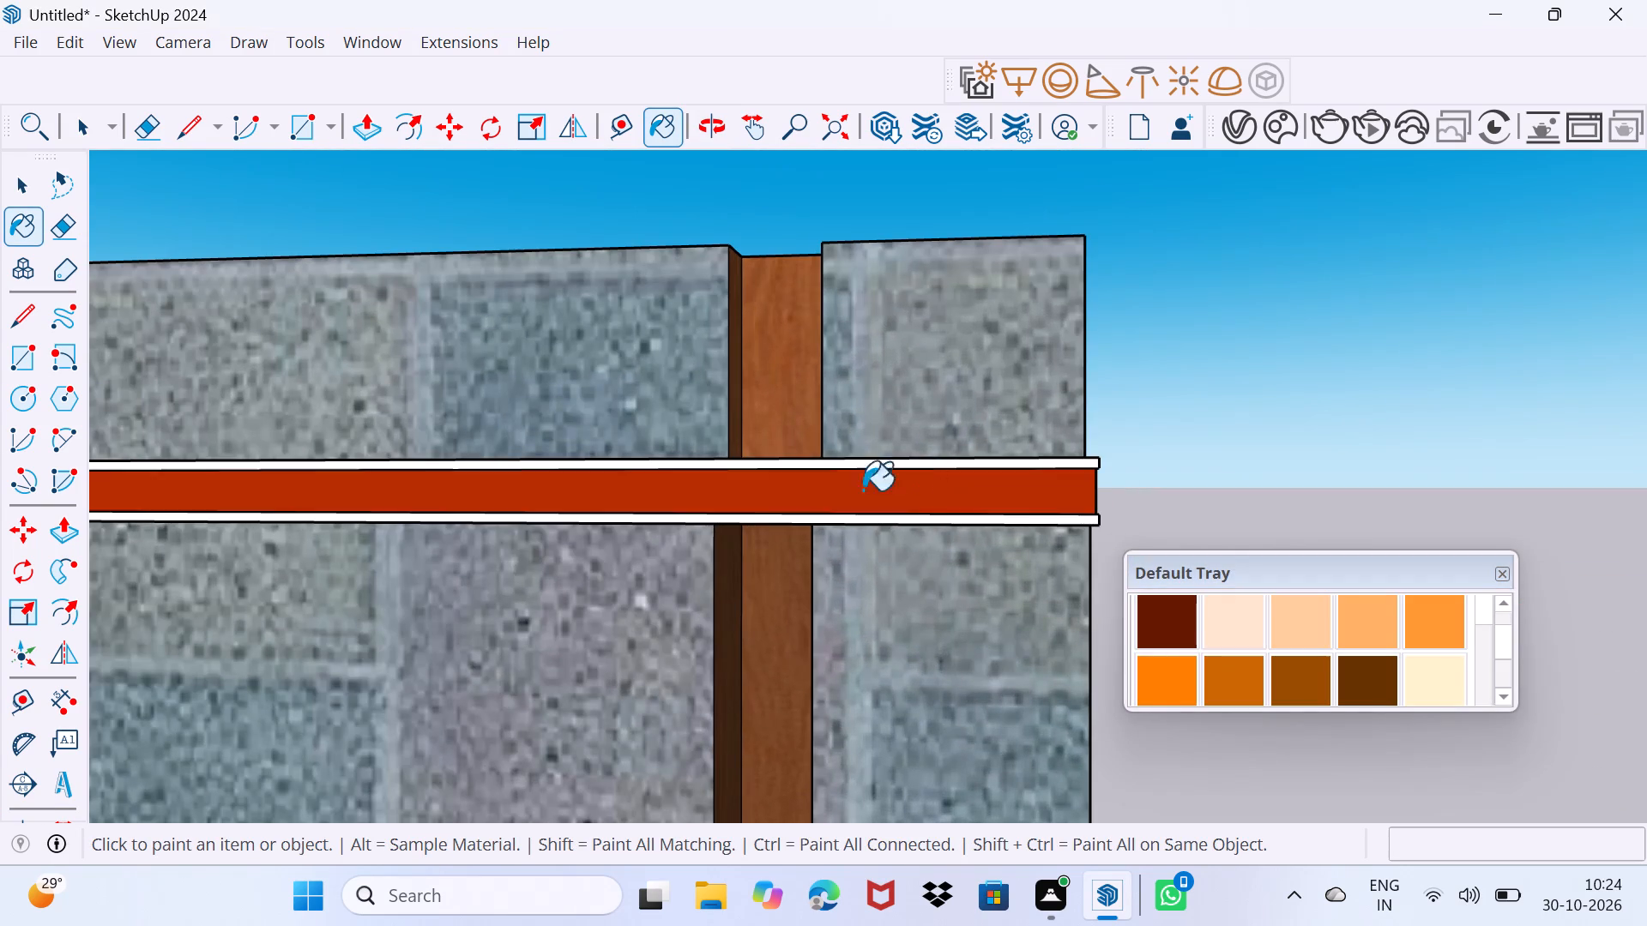
Paint the recessed front strip of the white rooftop frame dark brown.
scroll(807, 476, down, 5)
middle_drag(732, 486, 819, 505)
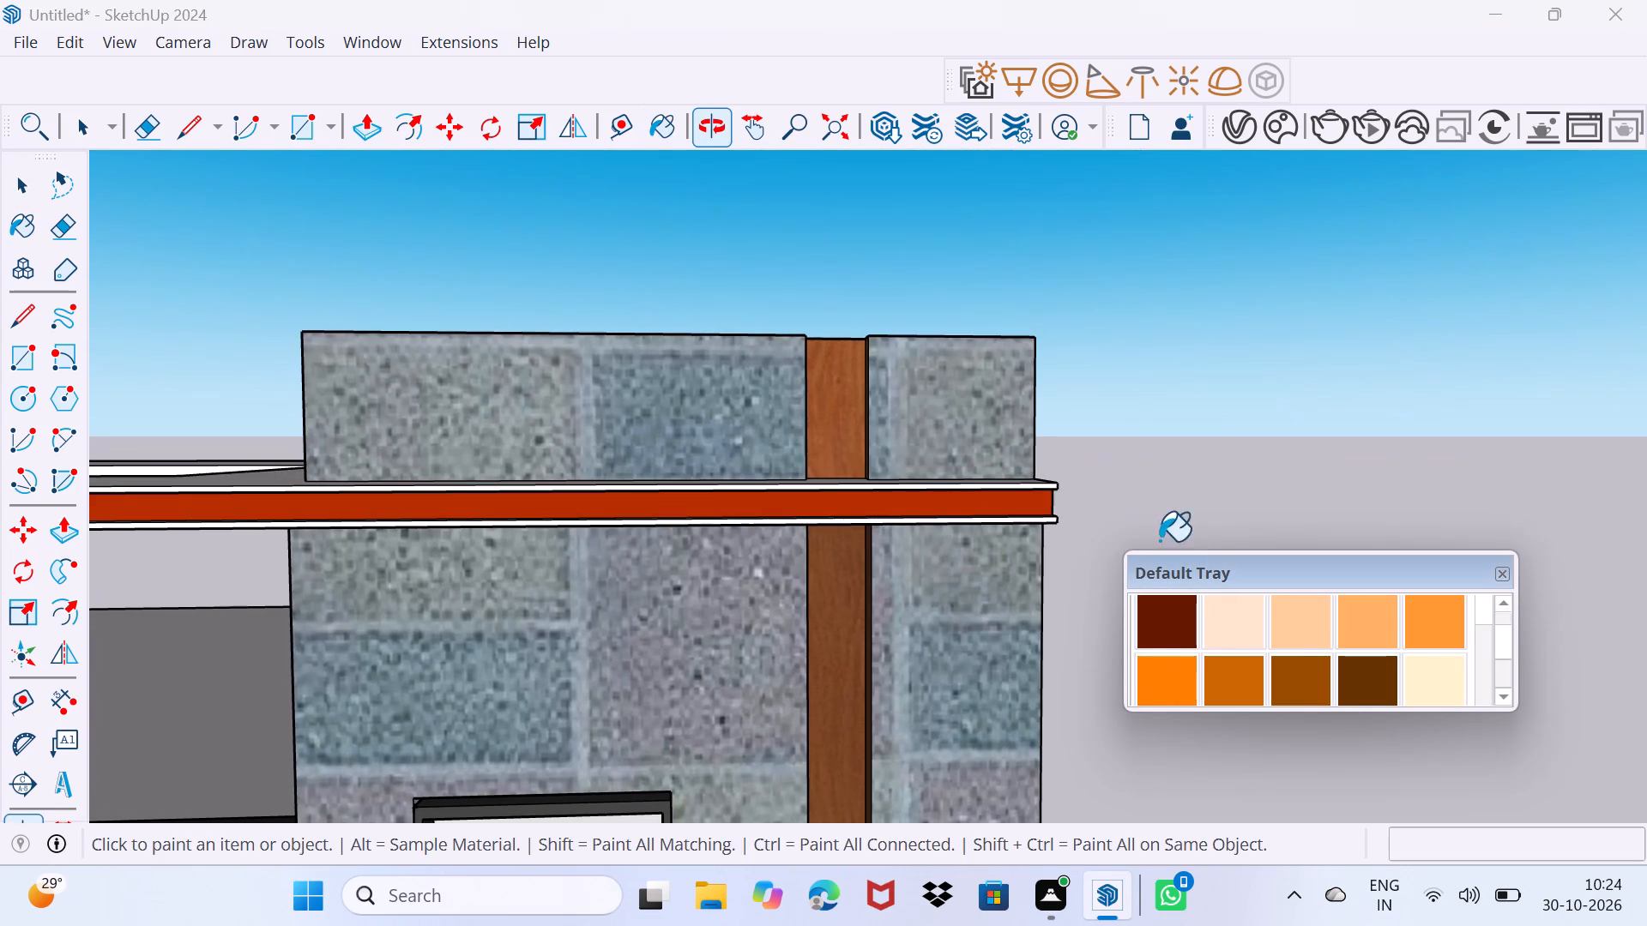
click(1356, 681)
scroll(953, 469, up, 4)
click(930, 514)
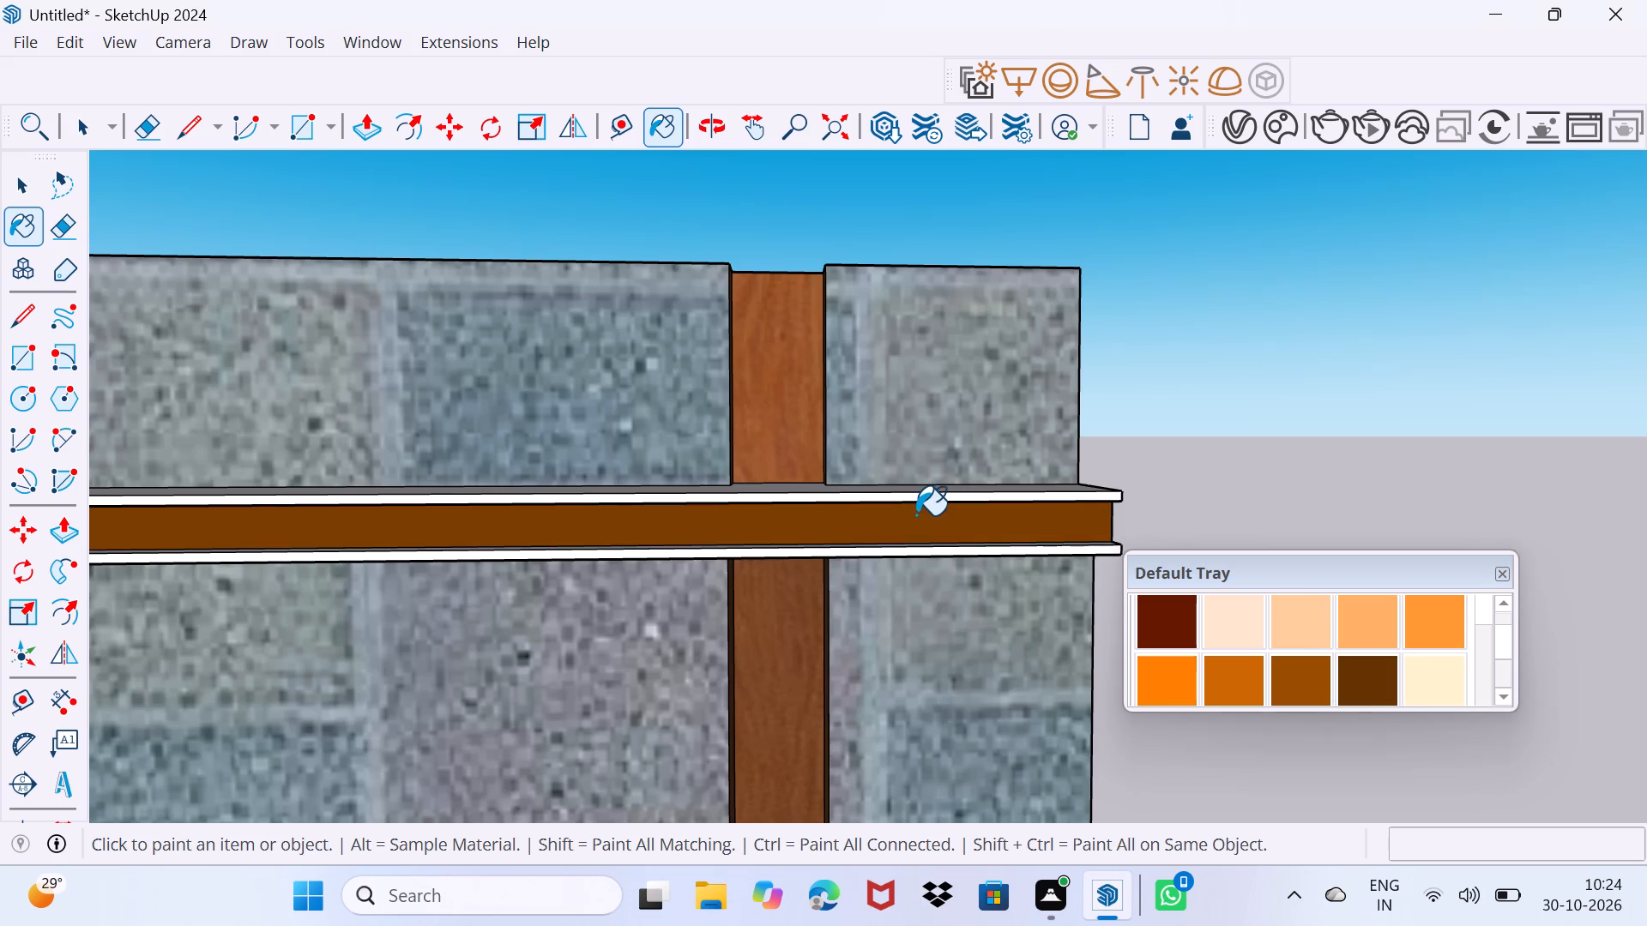
middle_drag(820, 499, 1233, 439)
scroll(1233, 439, down, 9)
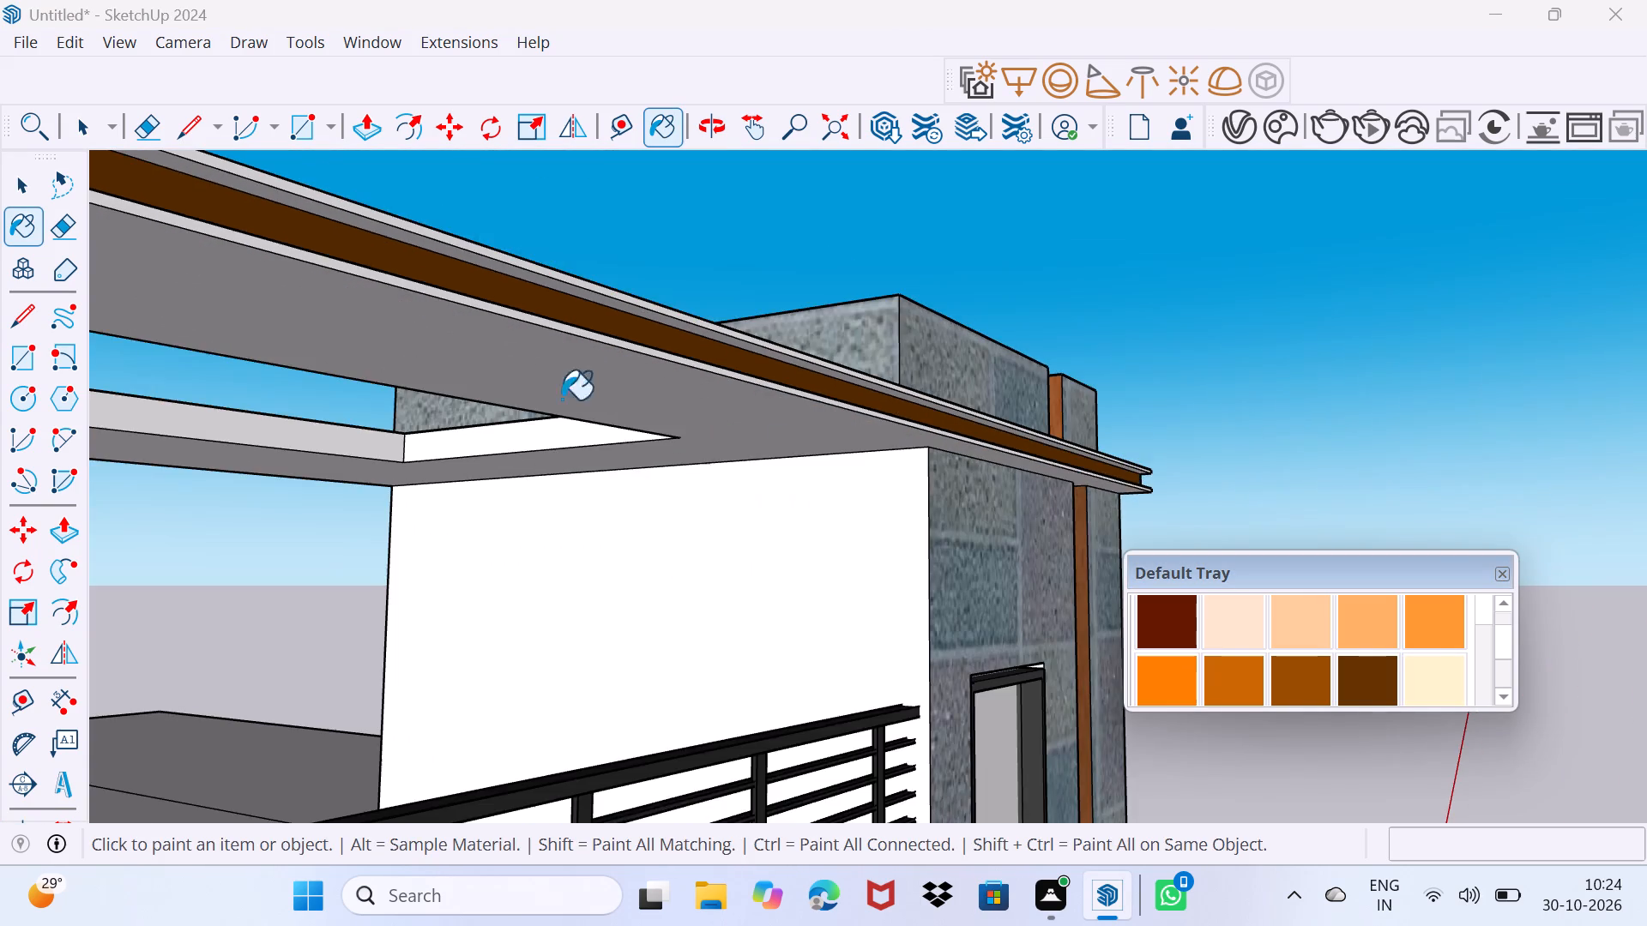
middle_drag(522, 383, 809, 448)
click(812, 513)
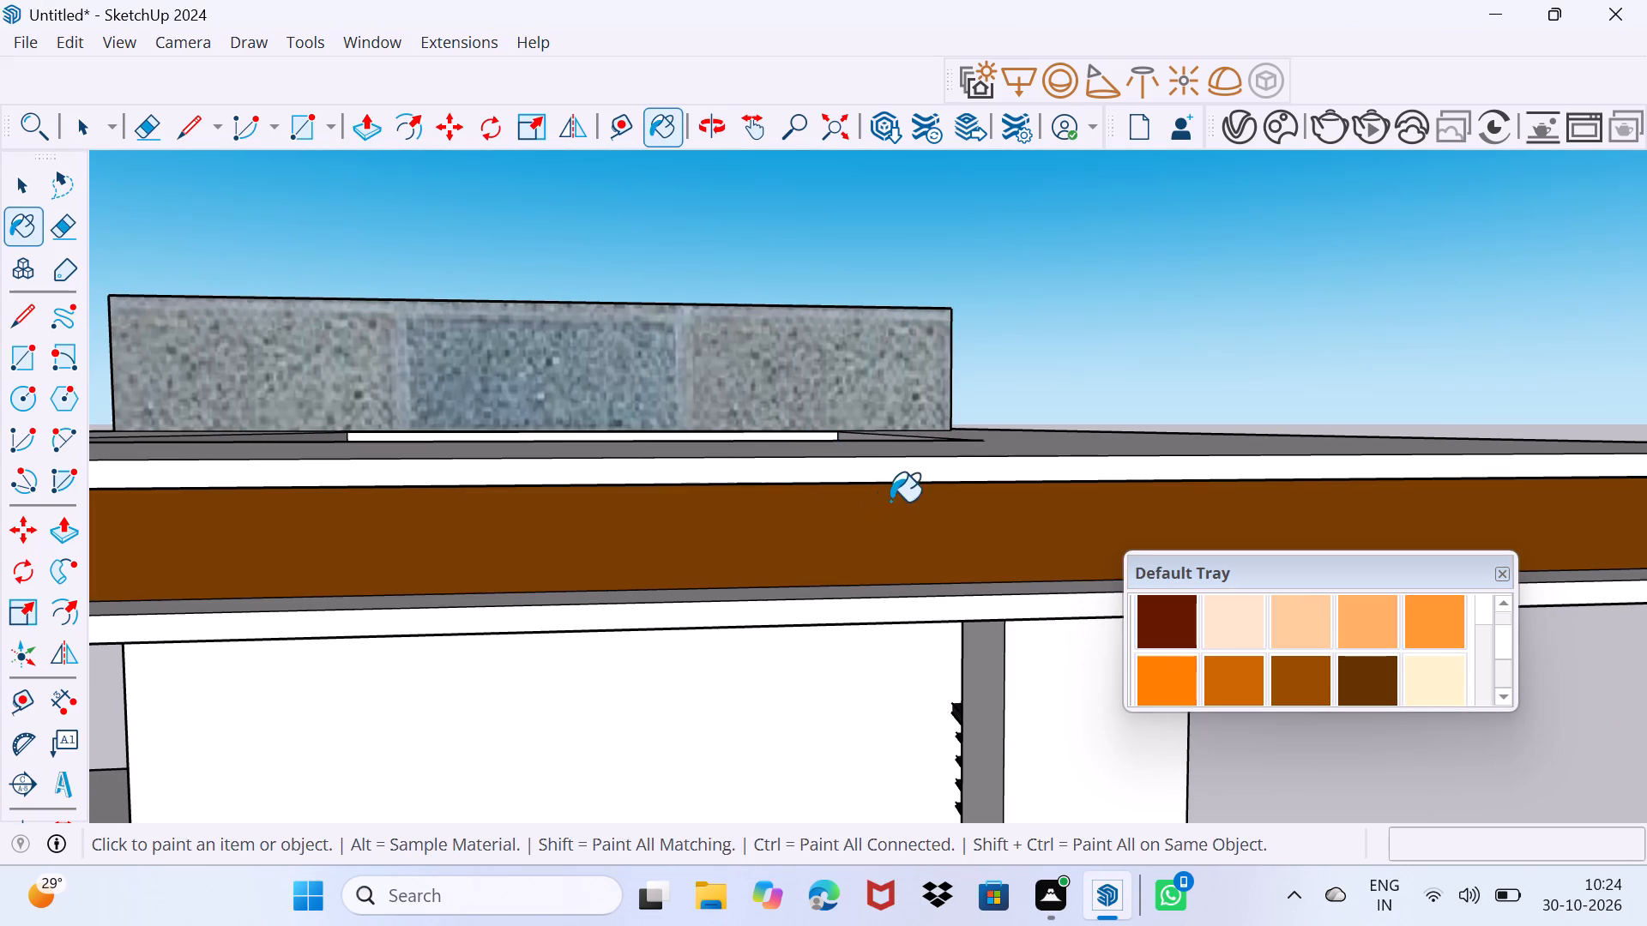
middle_drag(896, 499, 861, 500)
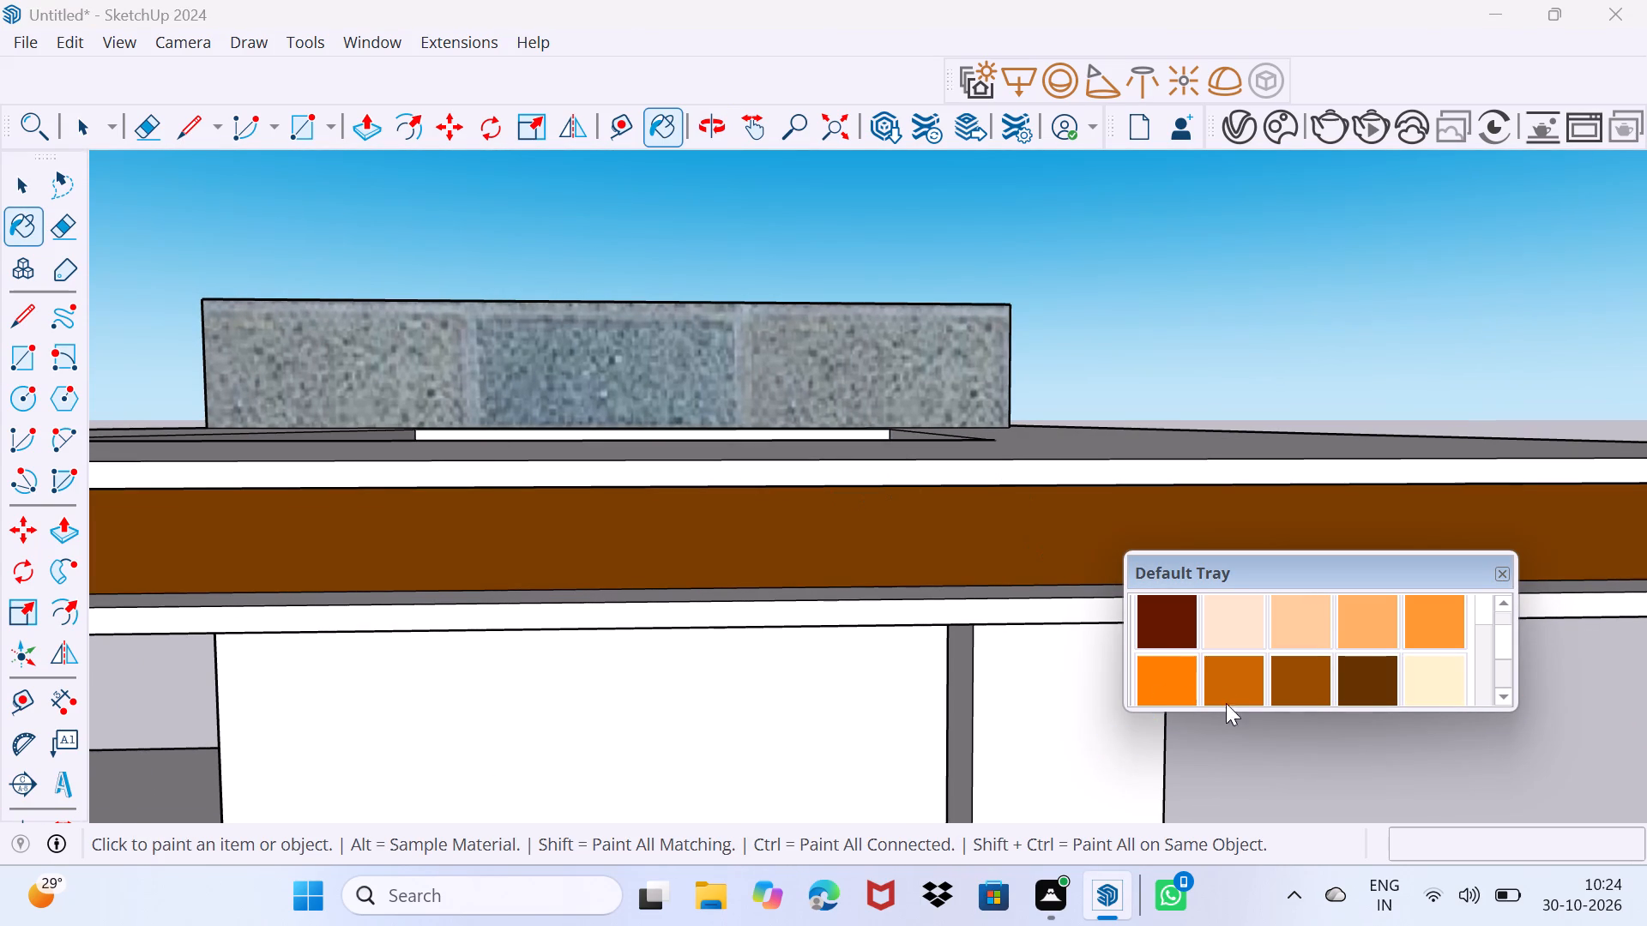
Paint the rooftop frame's front bands, the ledges around the brown strip and its underside dark charcoal grey from the Colors collection.
scroll(1247, 693, down, 15)
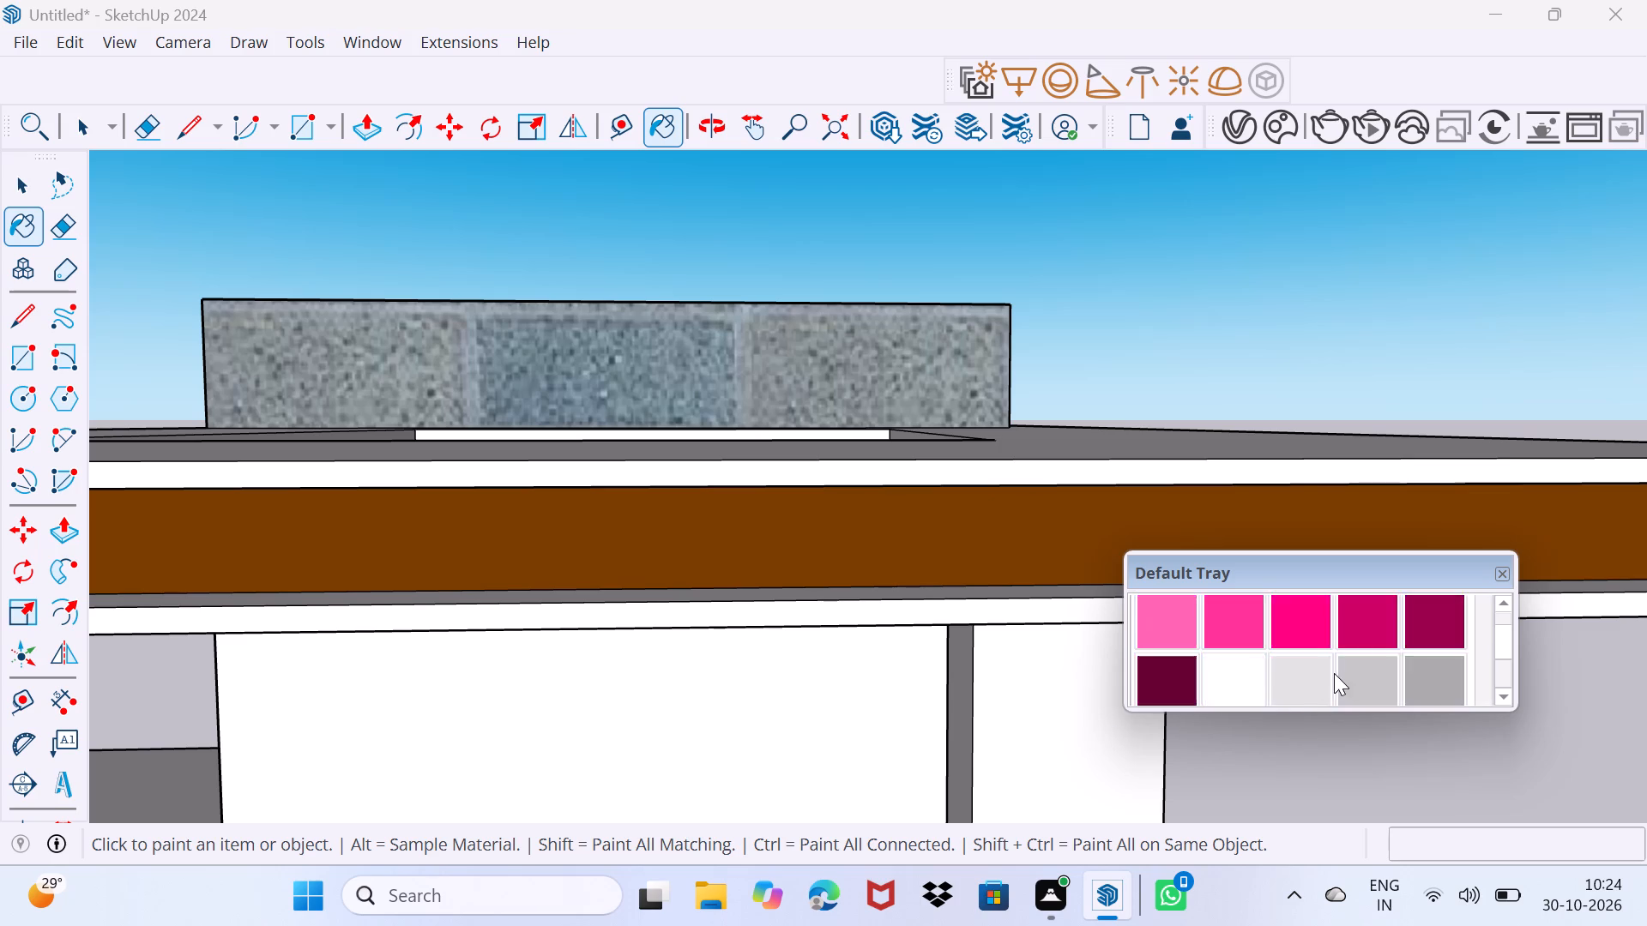
scroll(1334, 673, down, 3)
scroll(1348, 668, up, 1)
click(1376, 636)
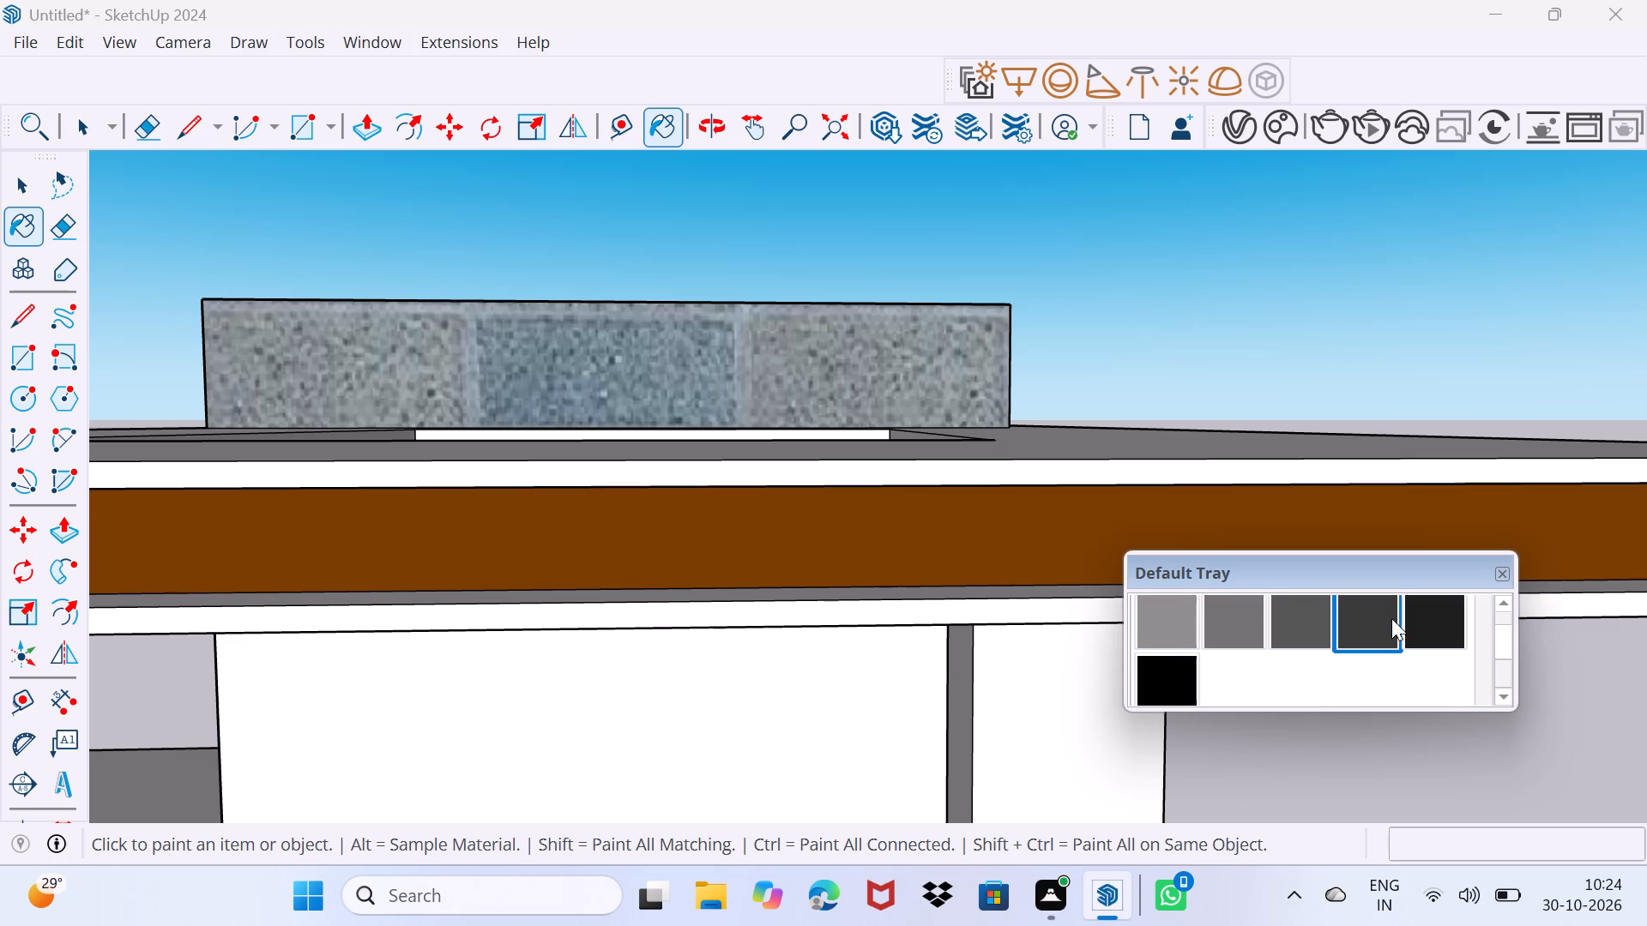
drag(1408, 569, 1366, 640)
scroll(1249, 442, up, 2)
scroll(1239, 439, down, 1)
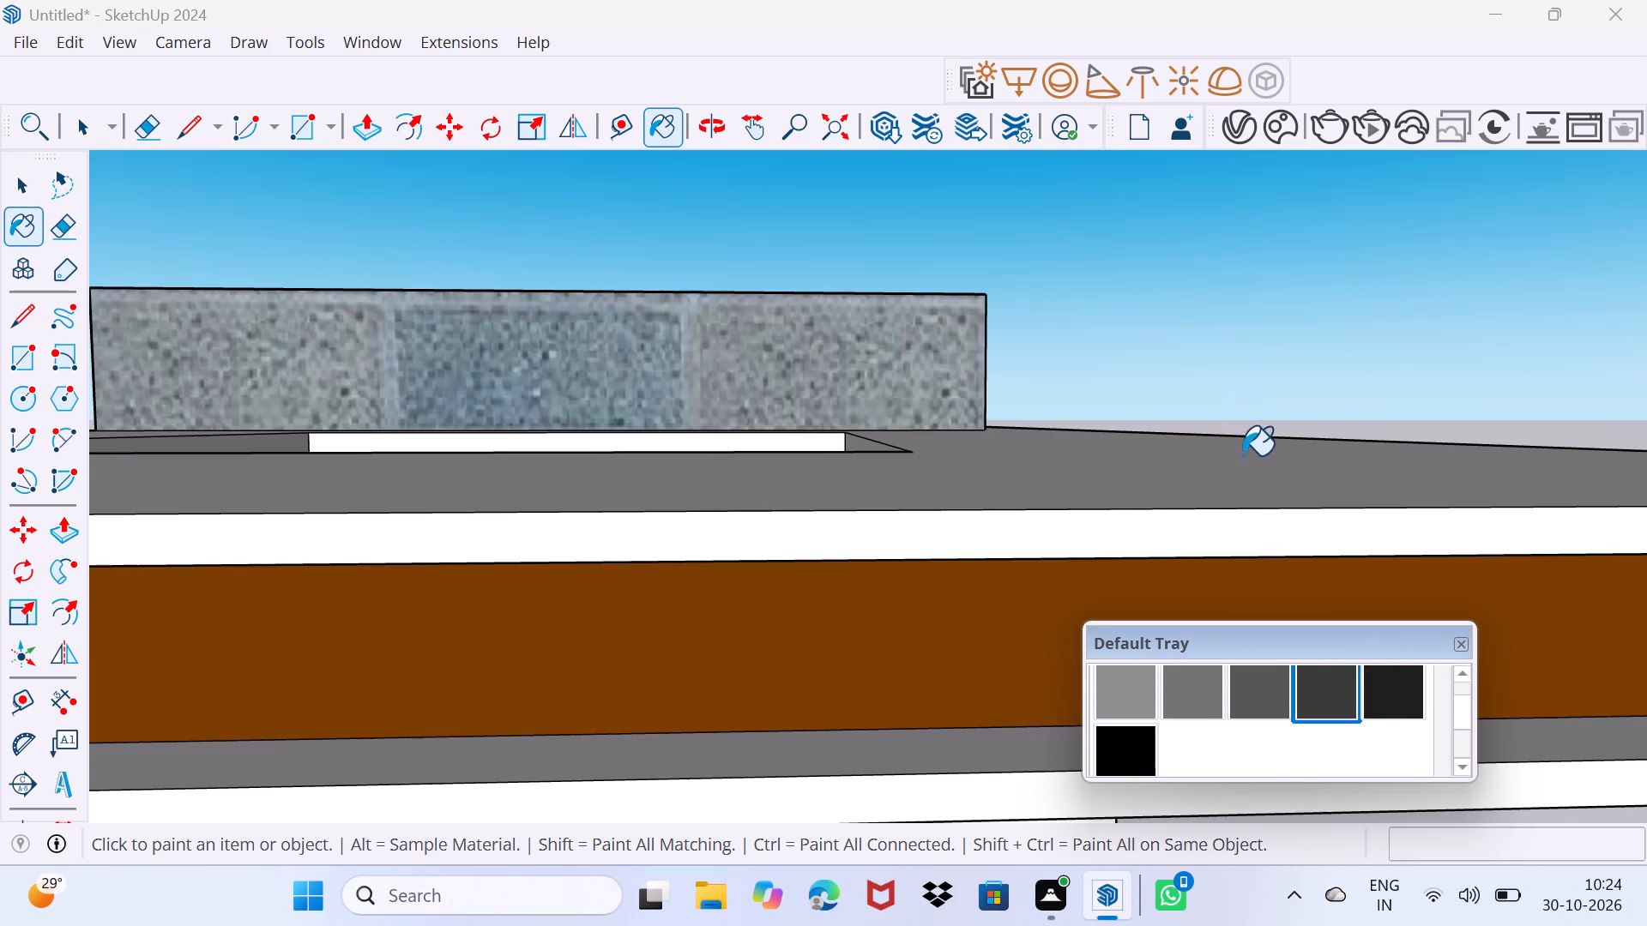
click(1234, 516)
middle_drag(1234, 519, 1274, 353)
scroll(1258, 412, down, 1)
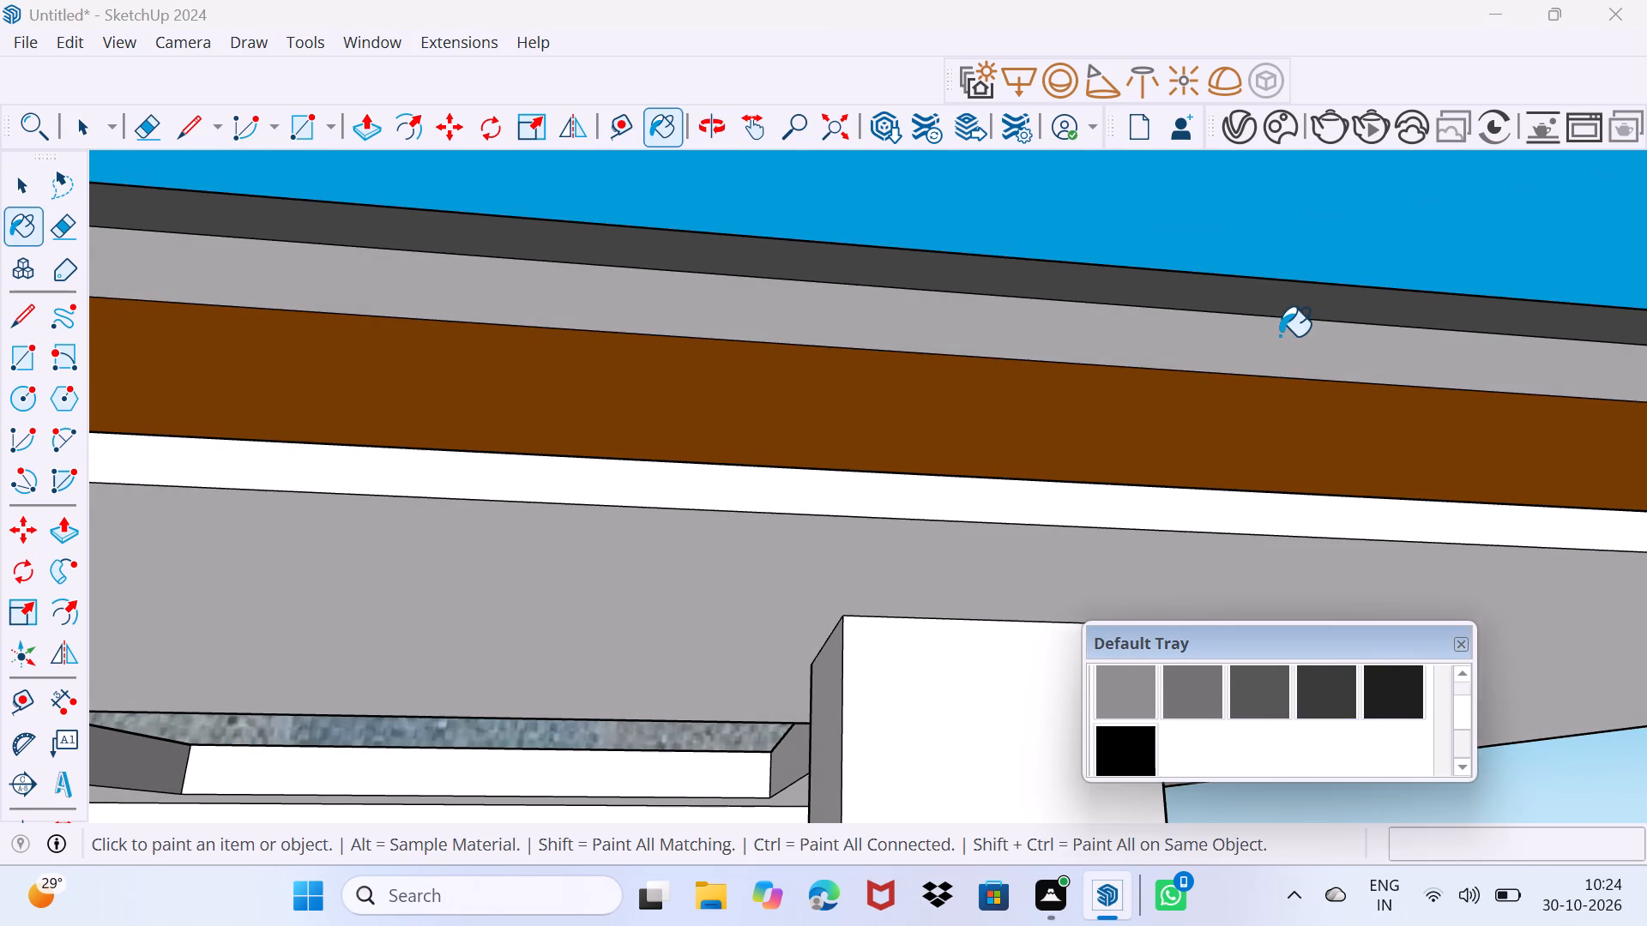
click(1280, 336)
click(1267, 505)
click(1212, 550)
middle_drag(1180, 504, 1131, 559)
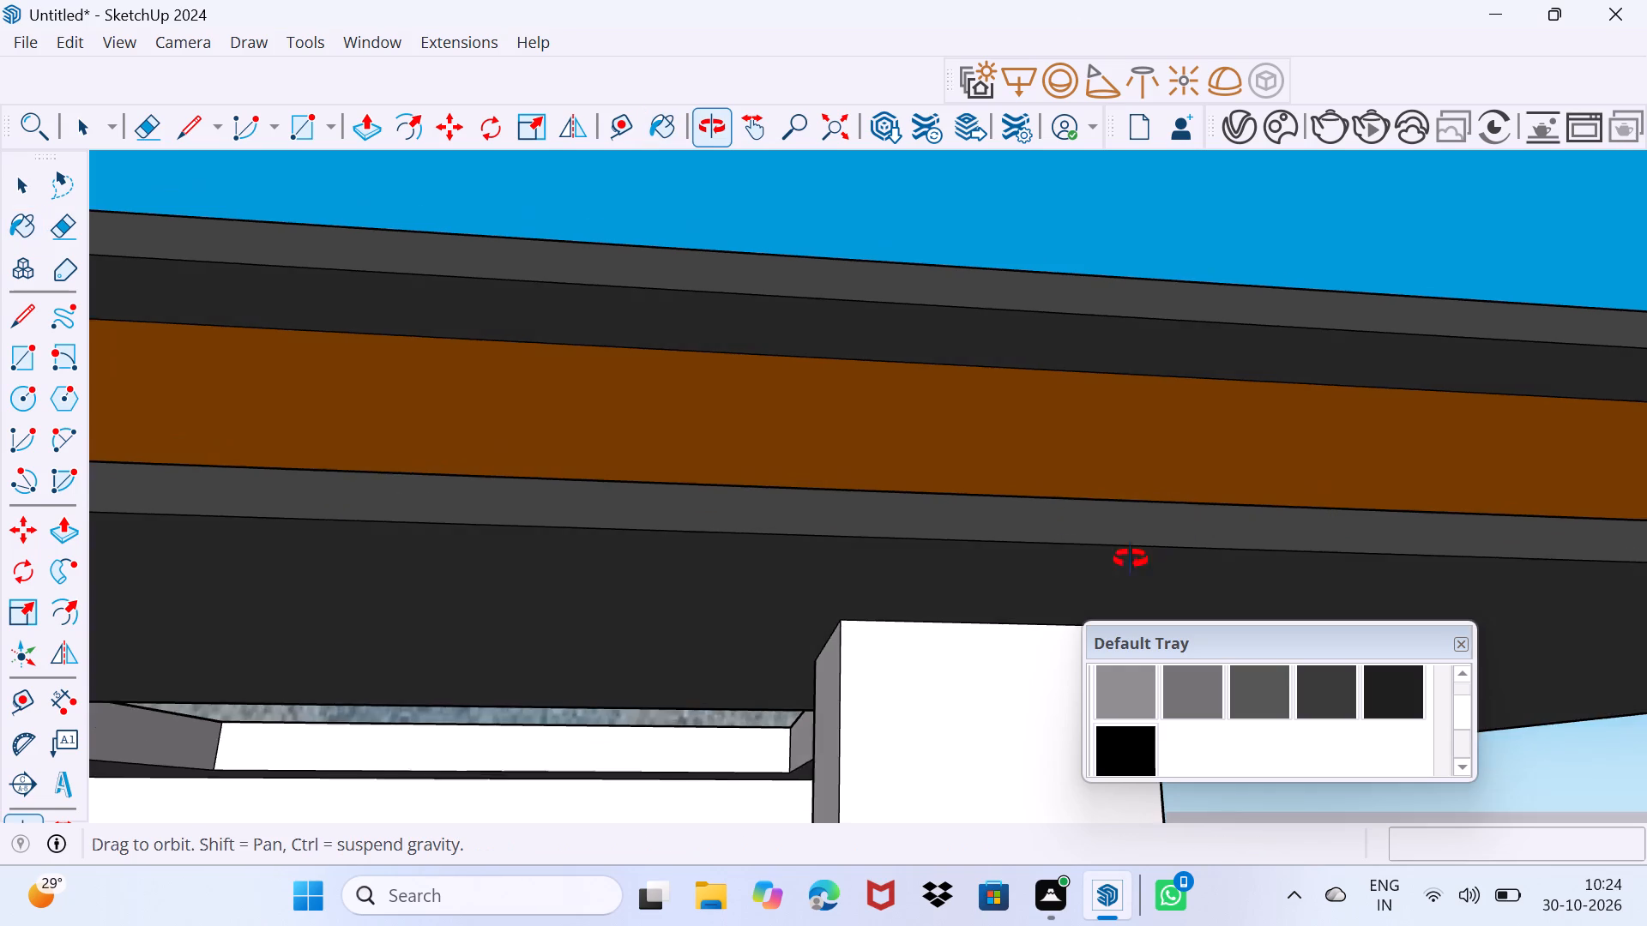
middle_drag(1131, 559, 992, 634)
click(953, 656)
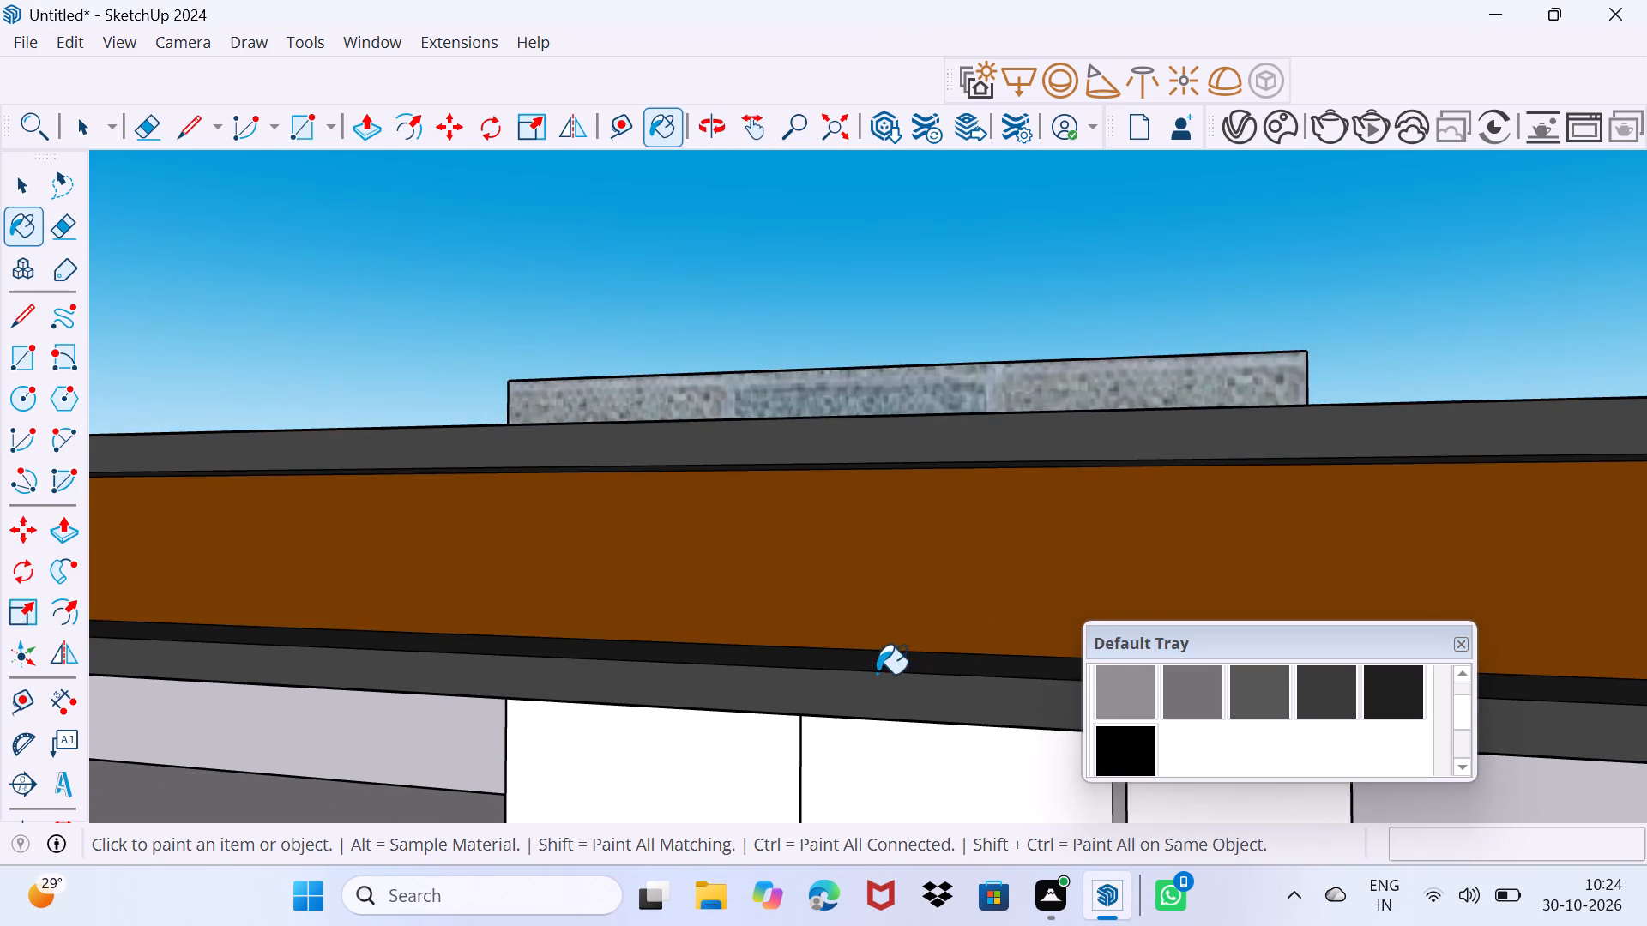
Paint the far edge and both side edges inside the rooftop frame's rectangular opening the same dark charcoal grey.
middle_drag(871, 664, 1004, 485)
scroll(1013, 482, down, 6)
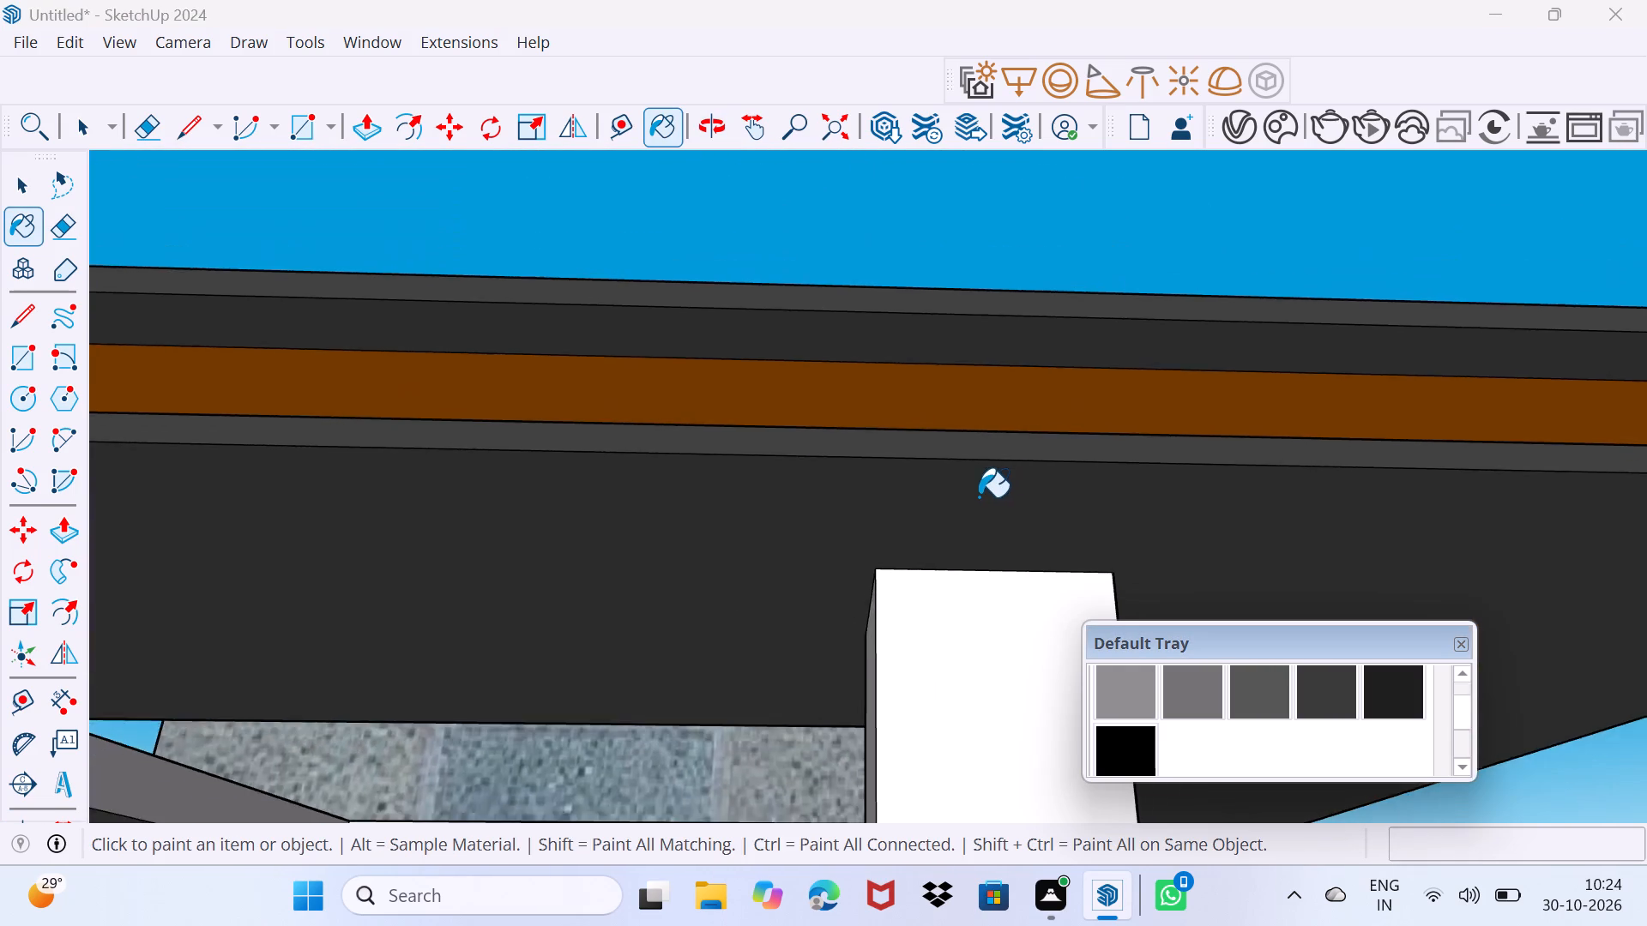
scroll(979, 497, down, 12)
scroll(731, 725, up, 4)
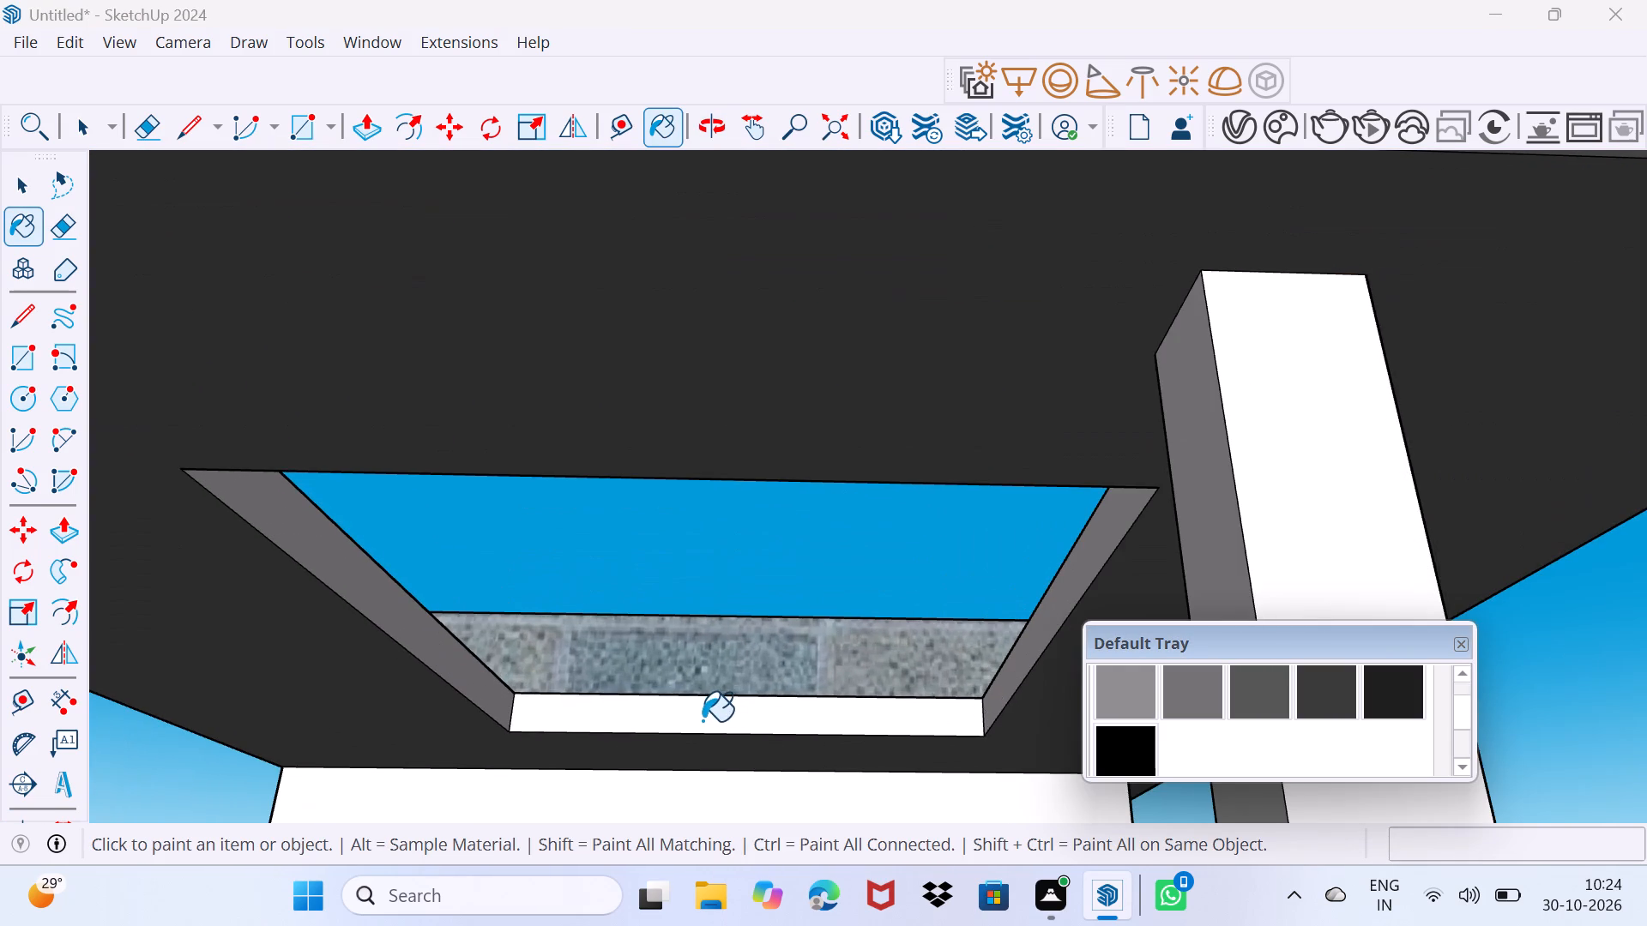
click(702, 720)
click(468, 682)
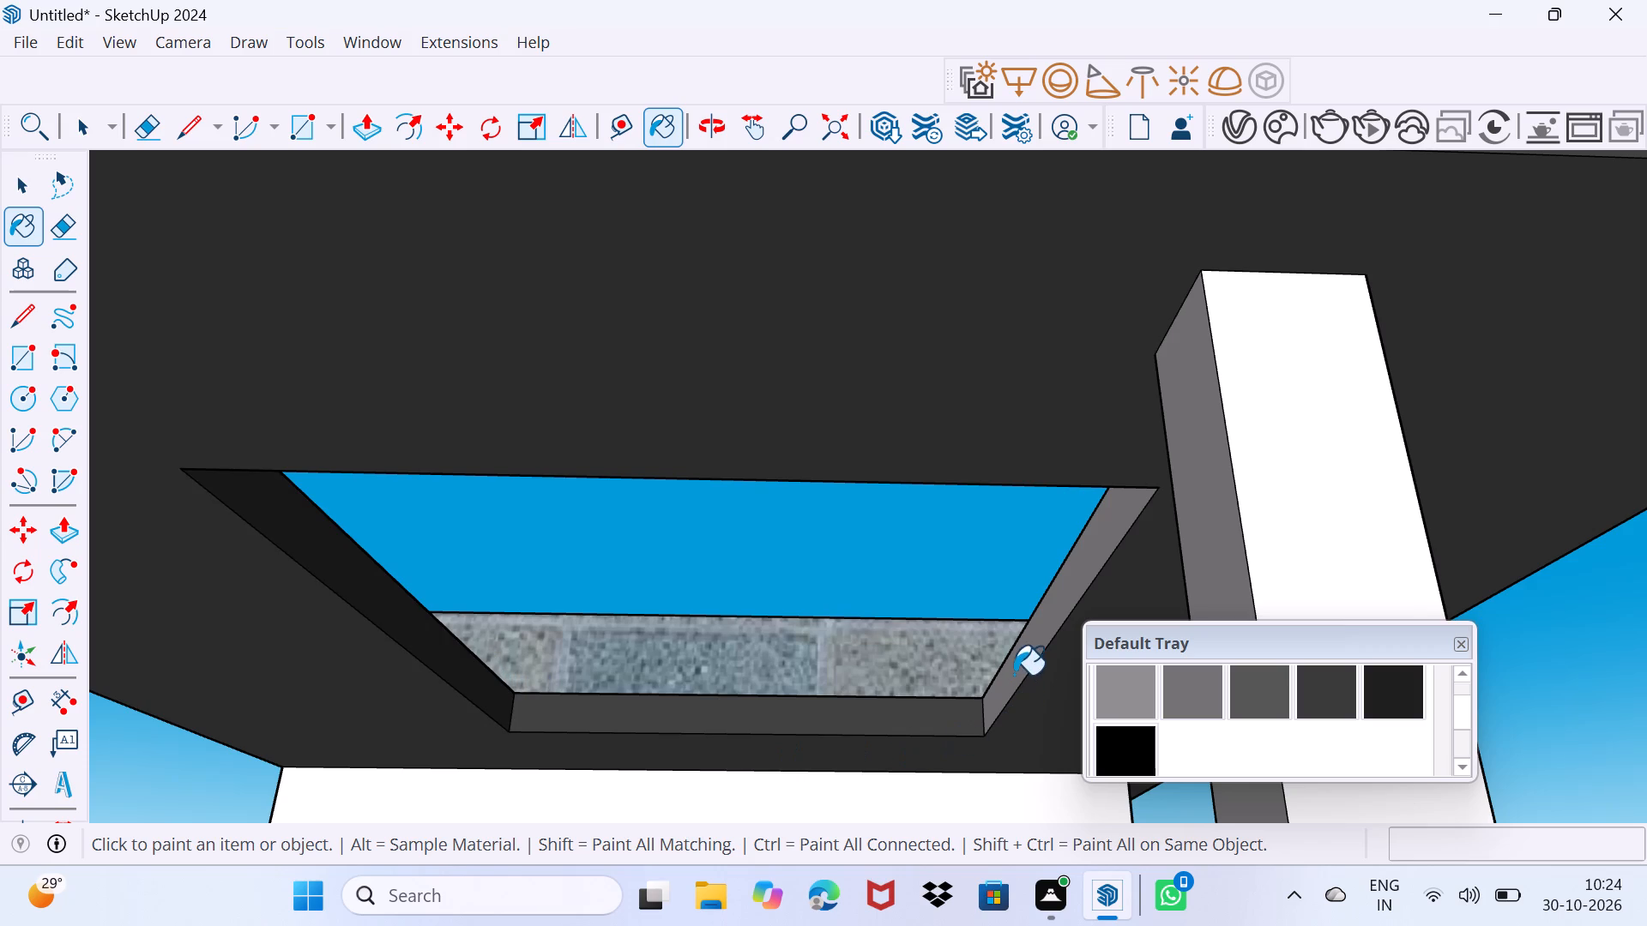
click(1014, 670)
scroll(976, 665, down, 9)
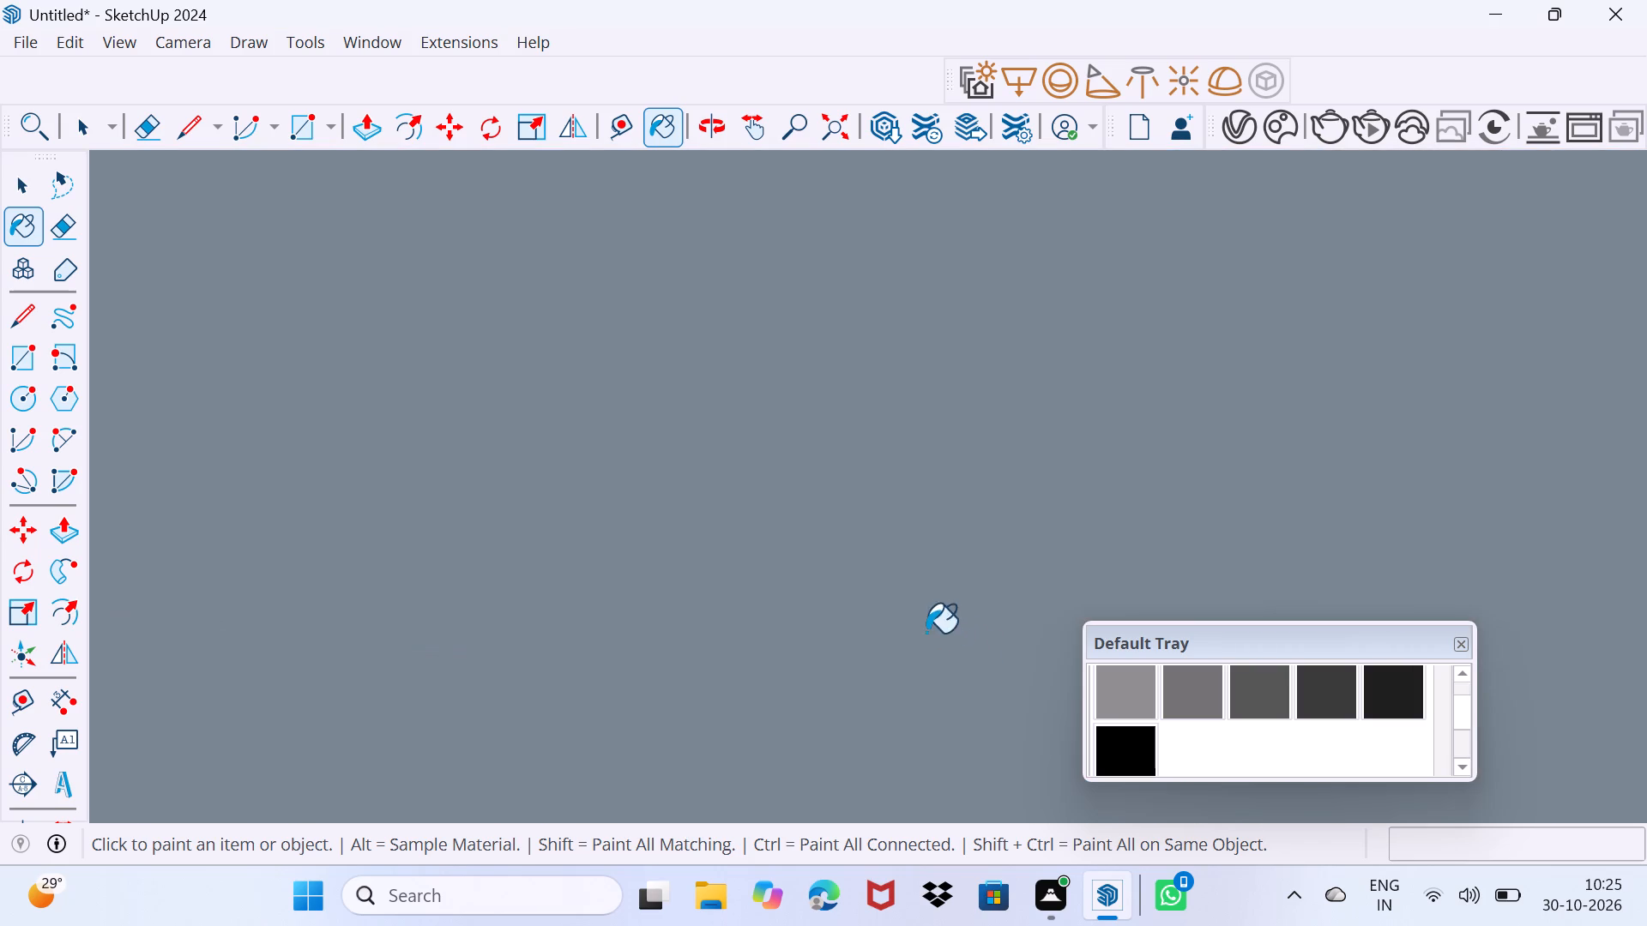
Paint the front and adjoining side faces of both white rooftop columns light orange from the Colors collection.
middle_drag(918, 630, 919, 684)
scroll(1214, 758, down, 4)
scroll(1215, 746, up, 3)
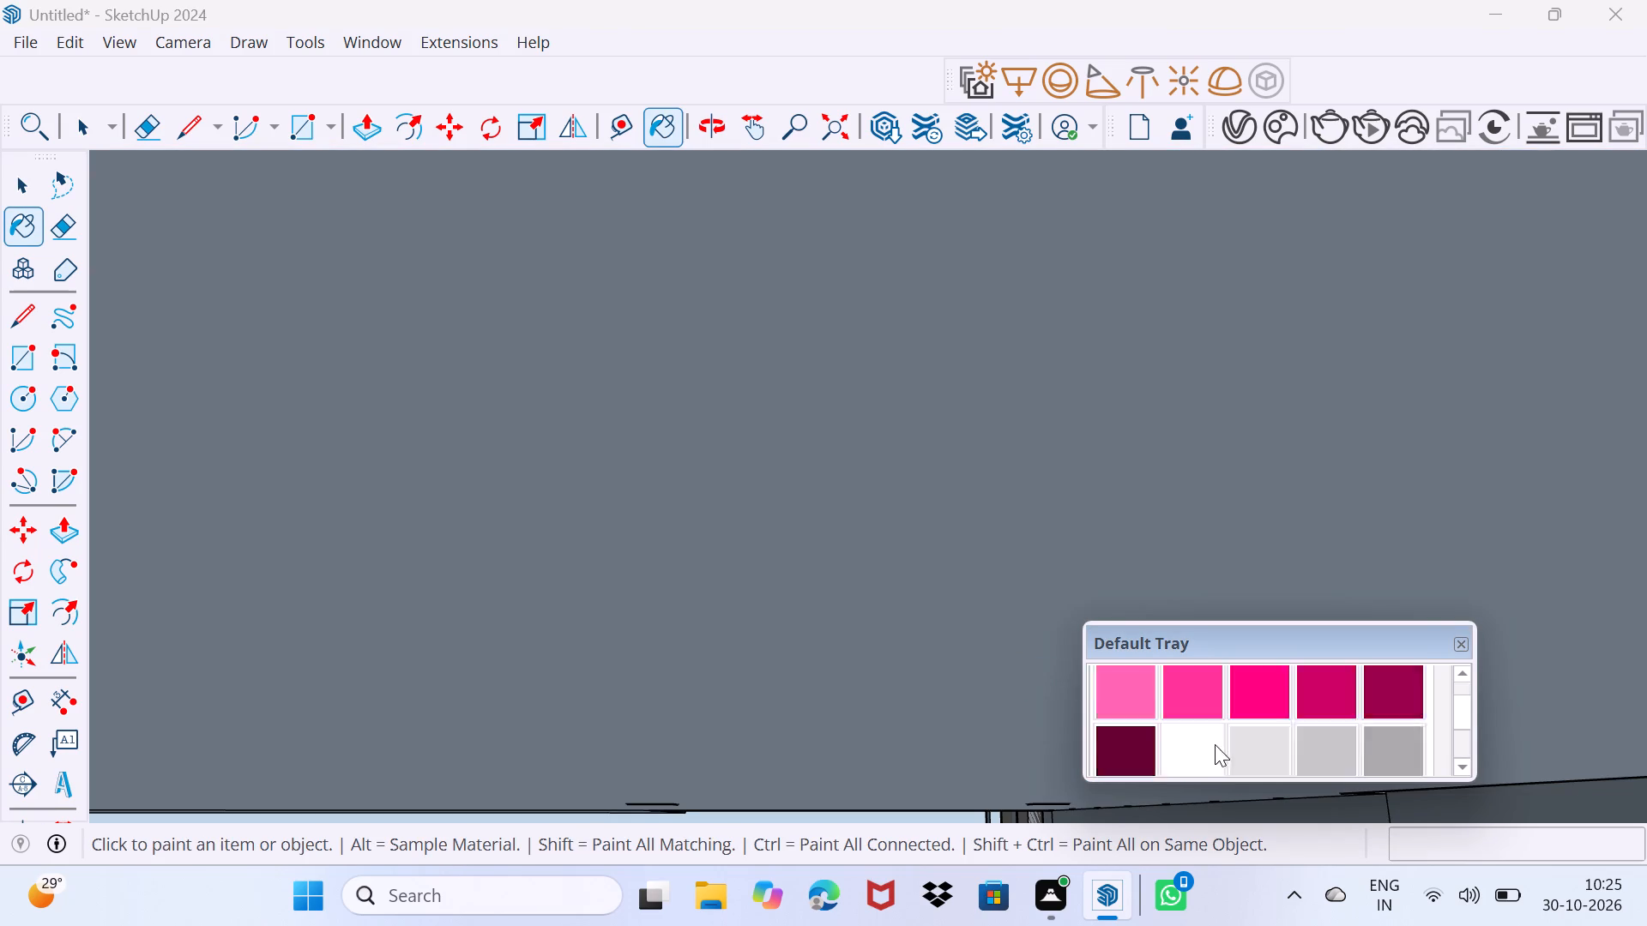
scroll(1215, 744, up, 12)
click(828, 129)
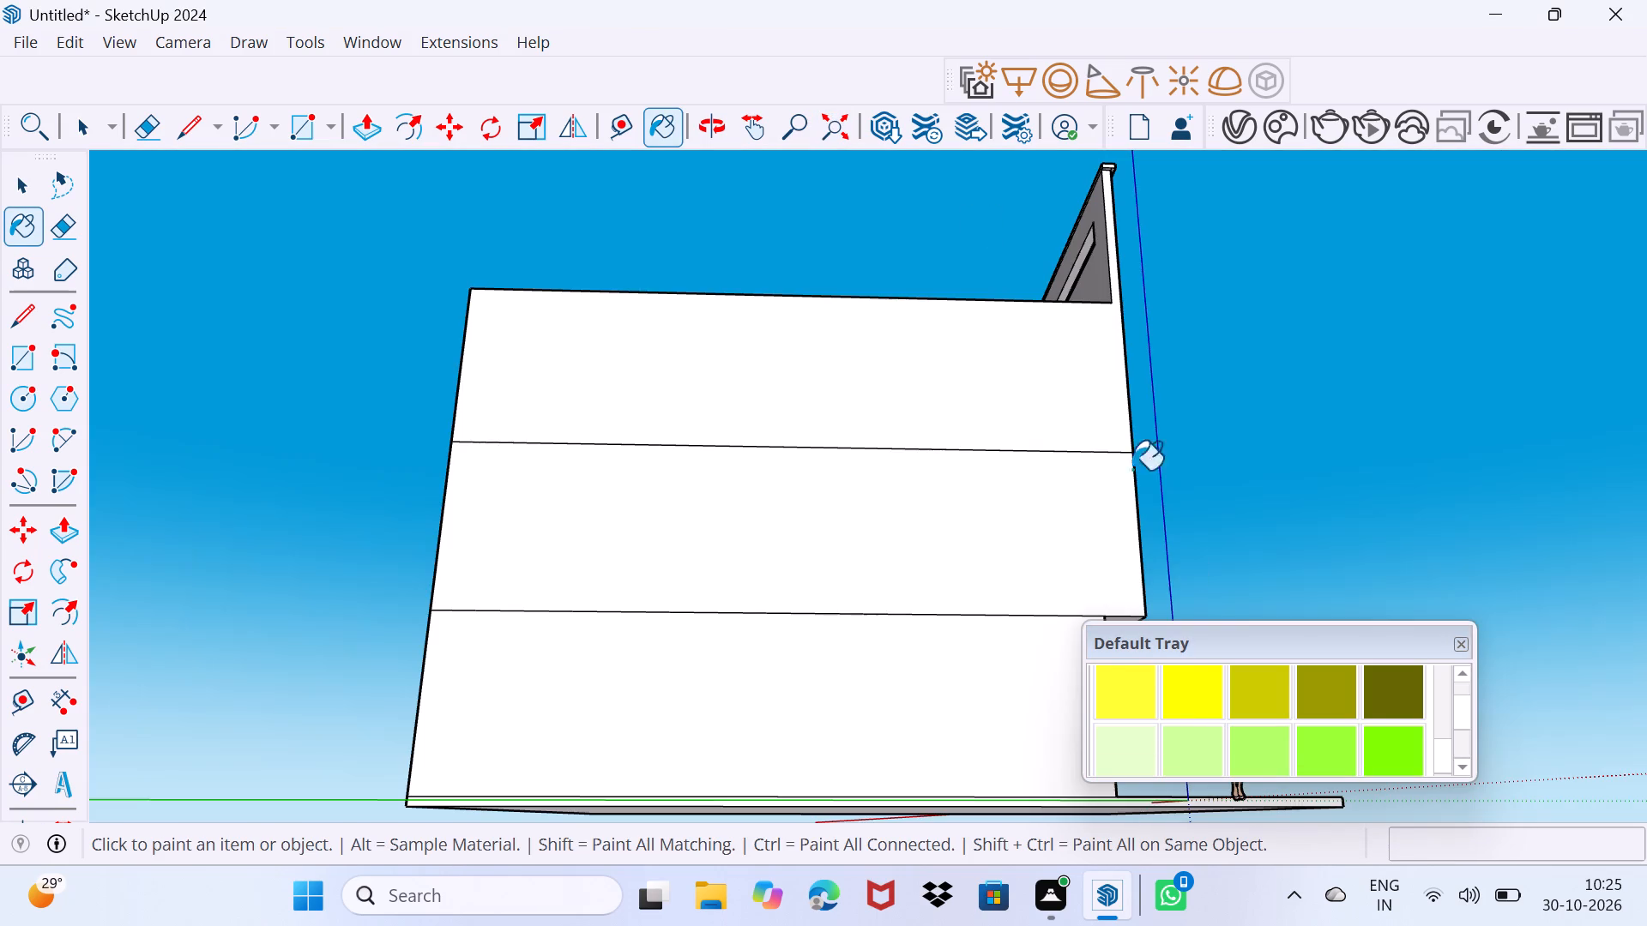
scroll(1198, 758, up, 4)
click(1372, 682)
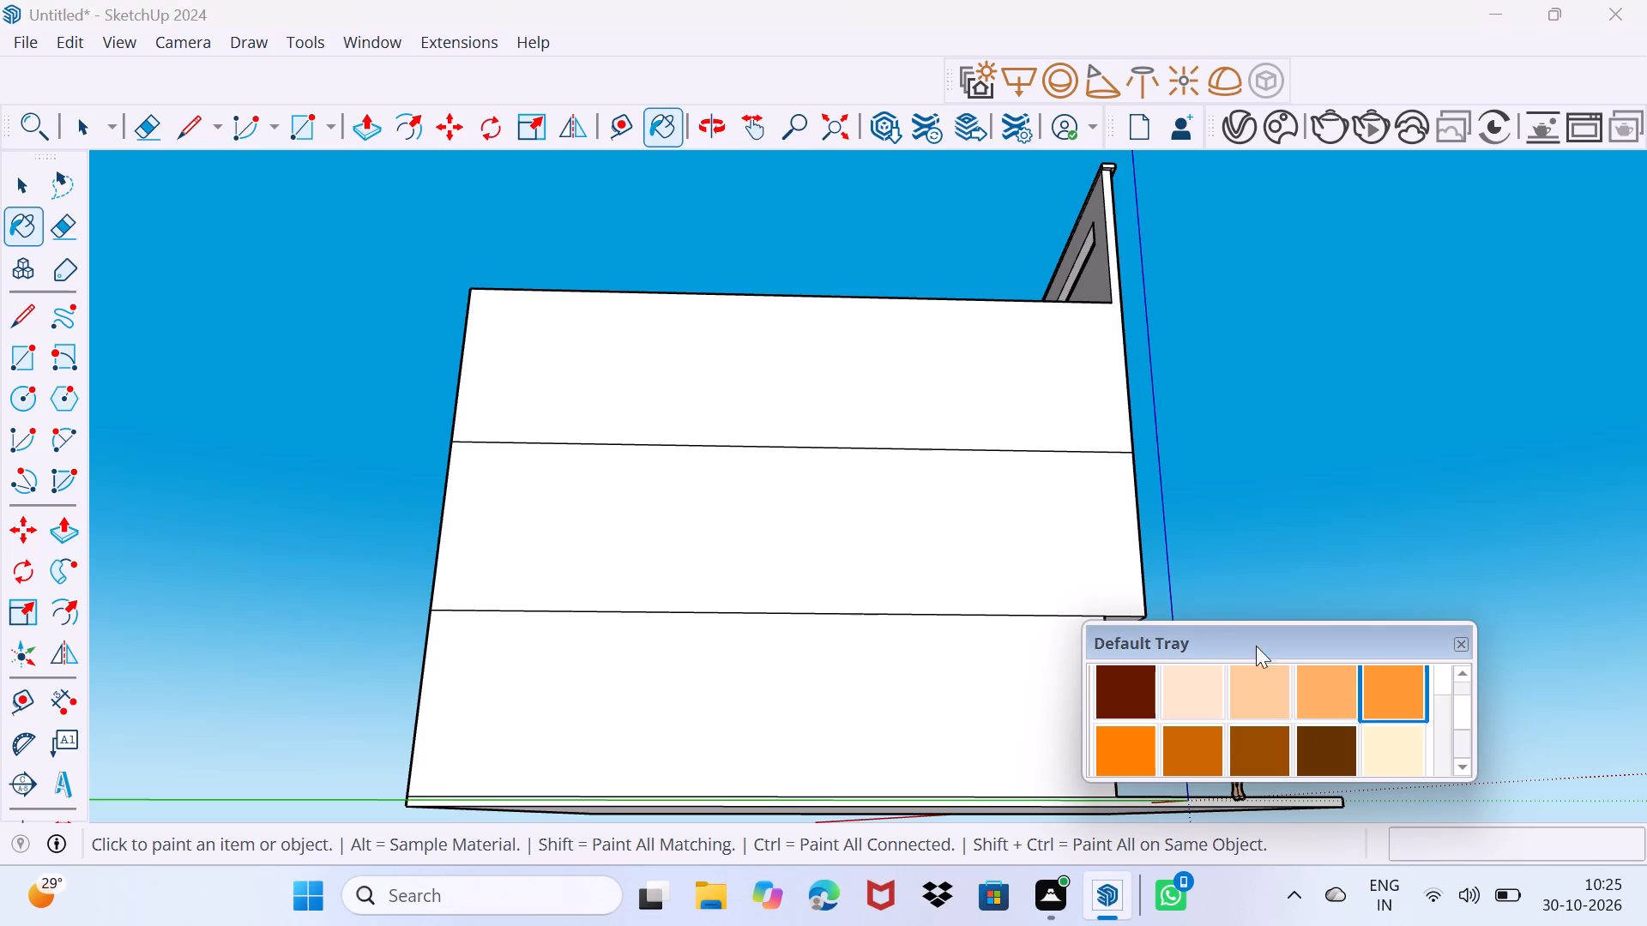
drag(1186, 633, 1180, 679)
middle_drag(749, 507, 1324, 597)
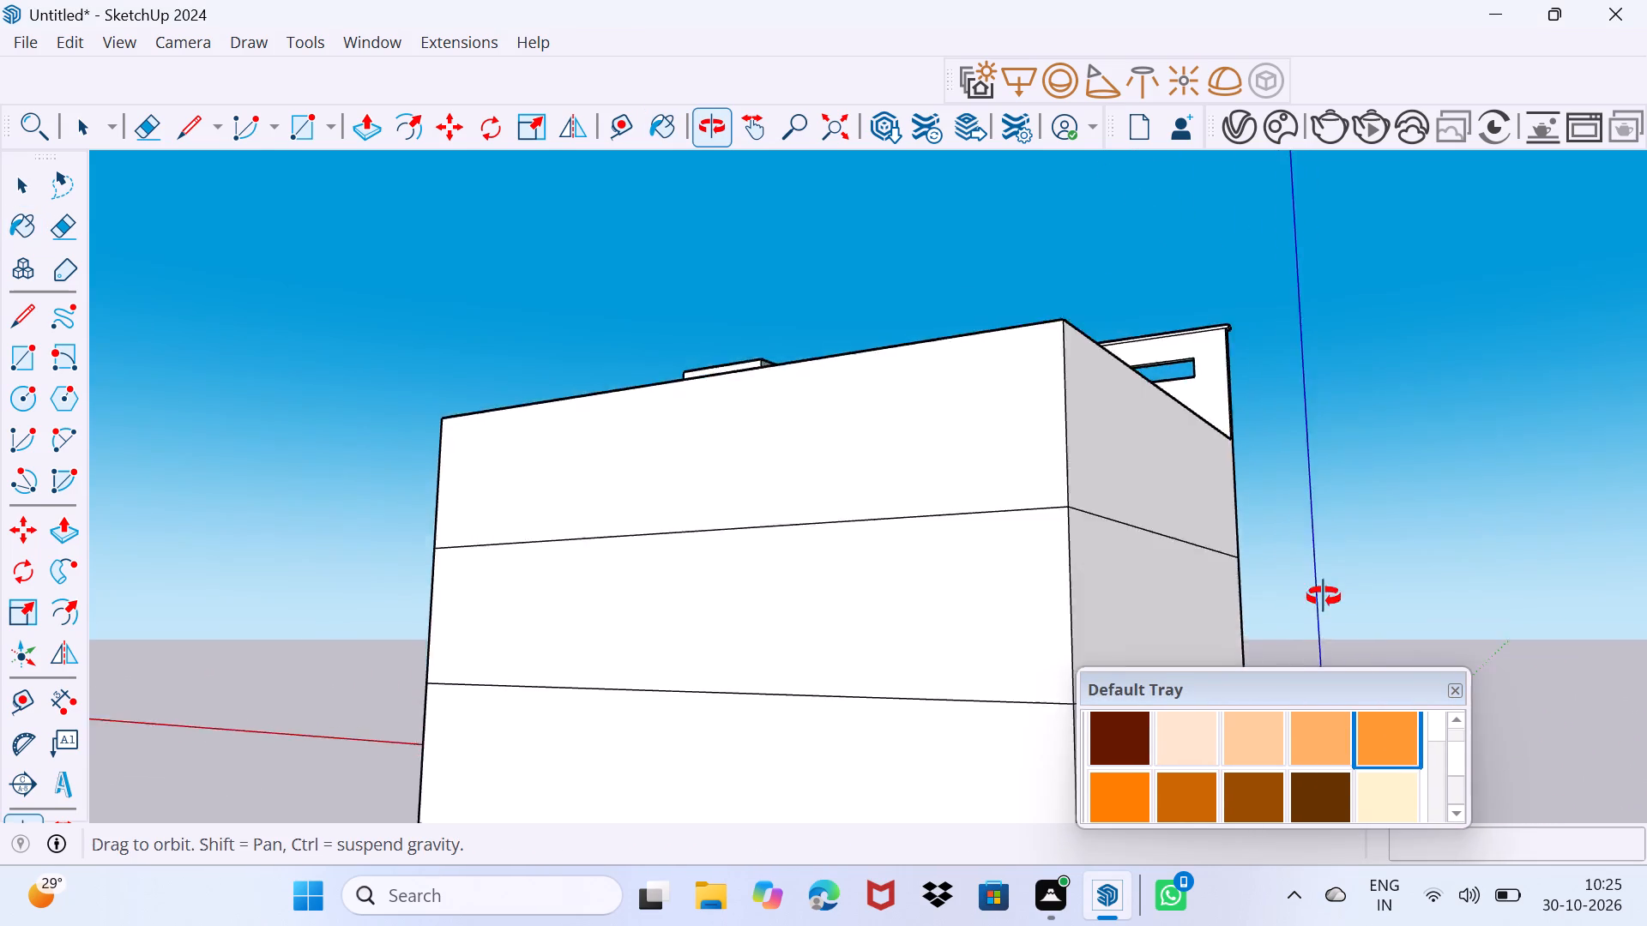
middle_drag(1324, 597, 1646, 592)
middle_drag(942, 546, 1646, 644)
scroll(924, 455, up, 6)
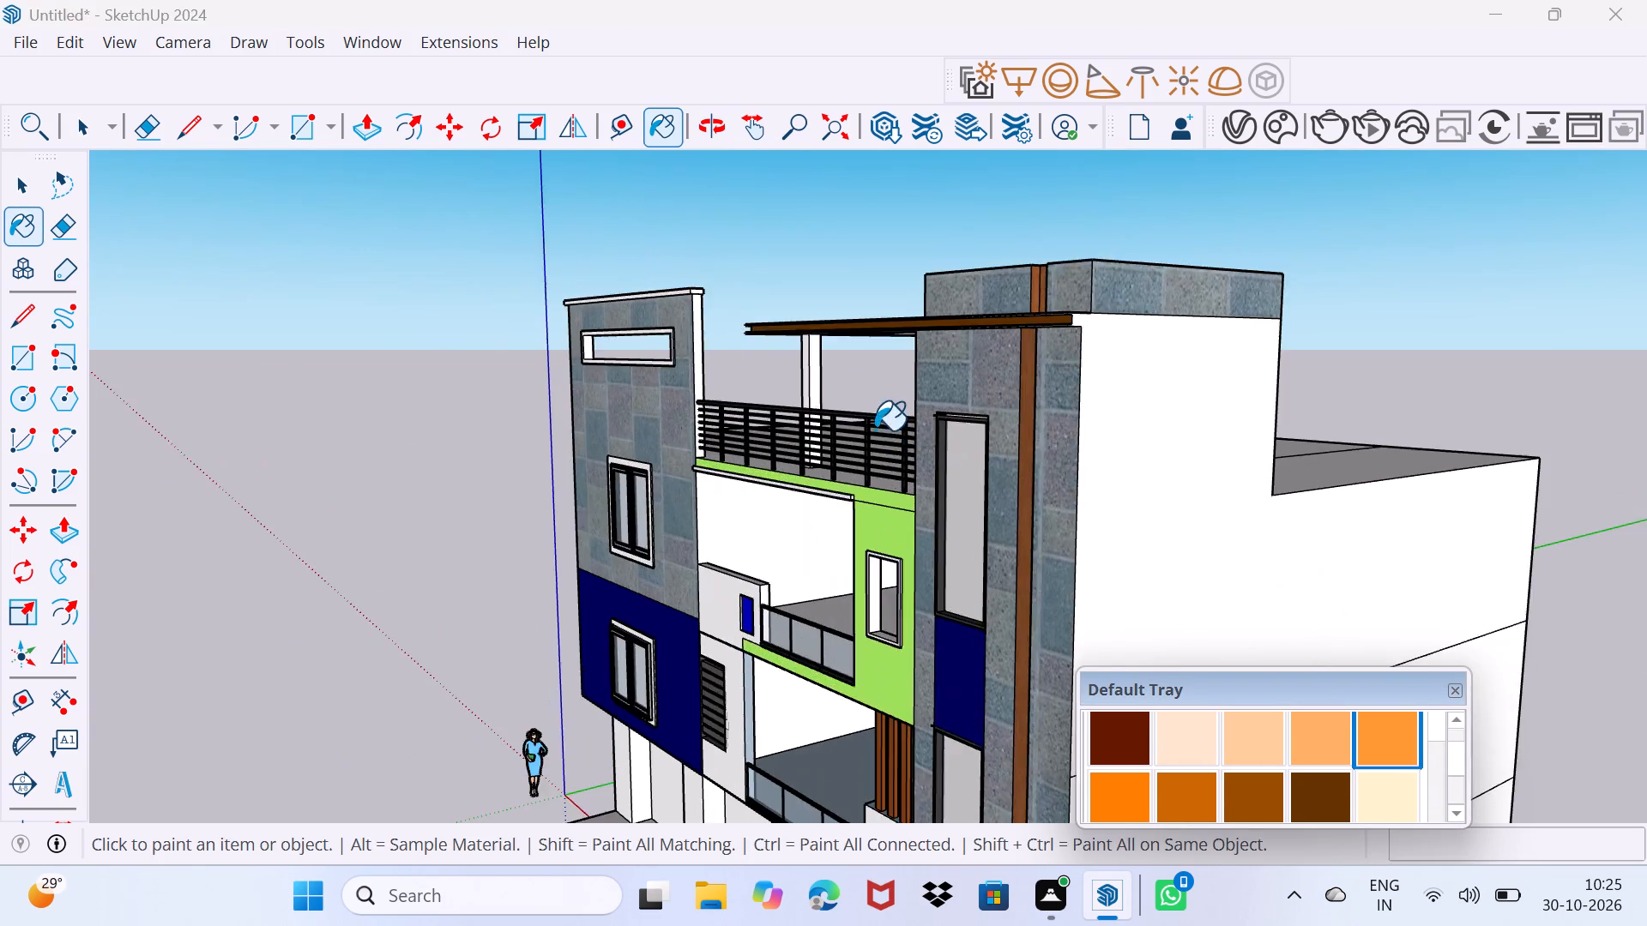
scroll(875, 430, up, 8)
middle_drag(848, 382, 840, 395)
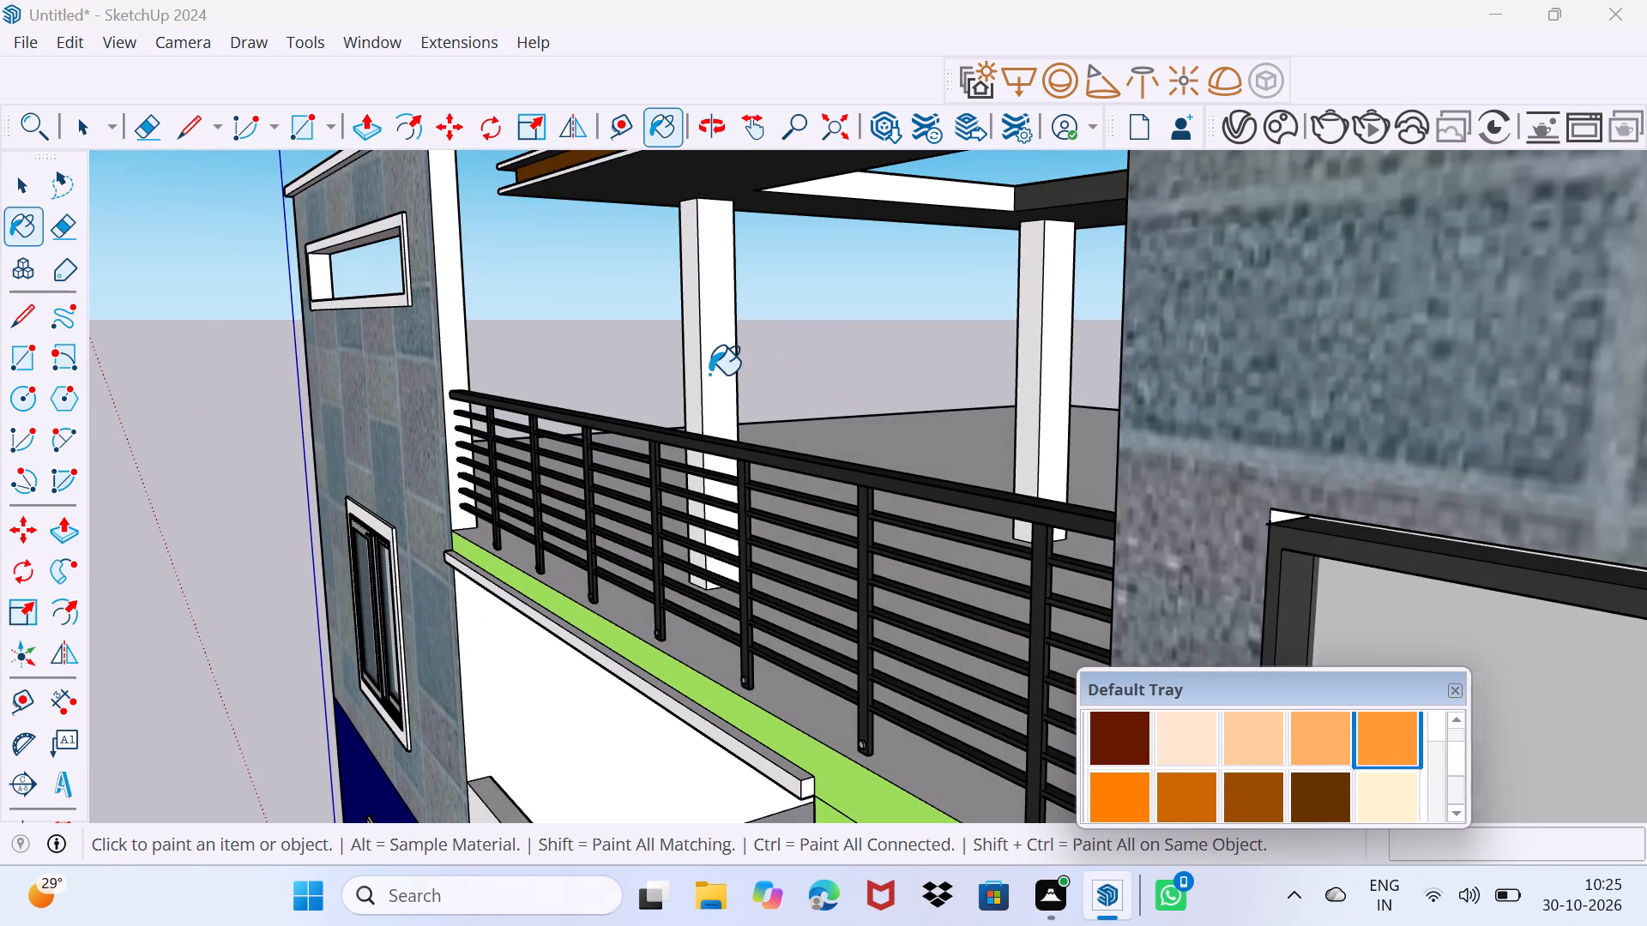
click(709, 375)
scroll(708, 369, up, 5)
click(687, 369)
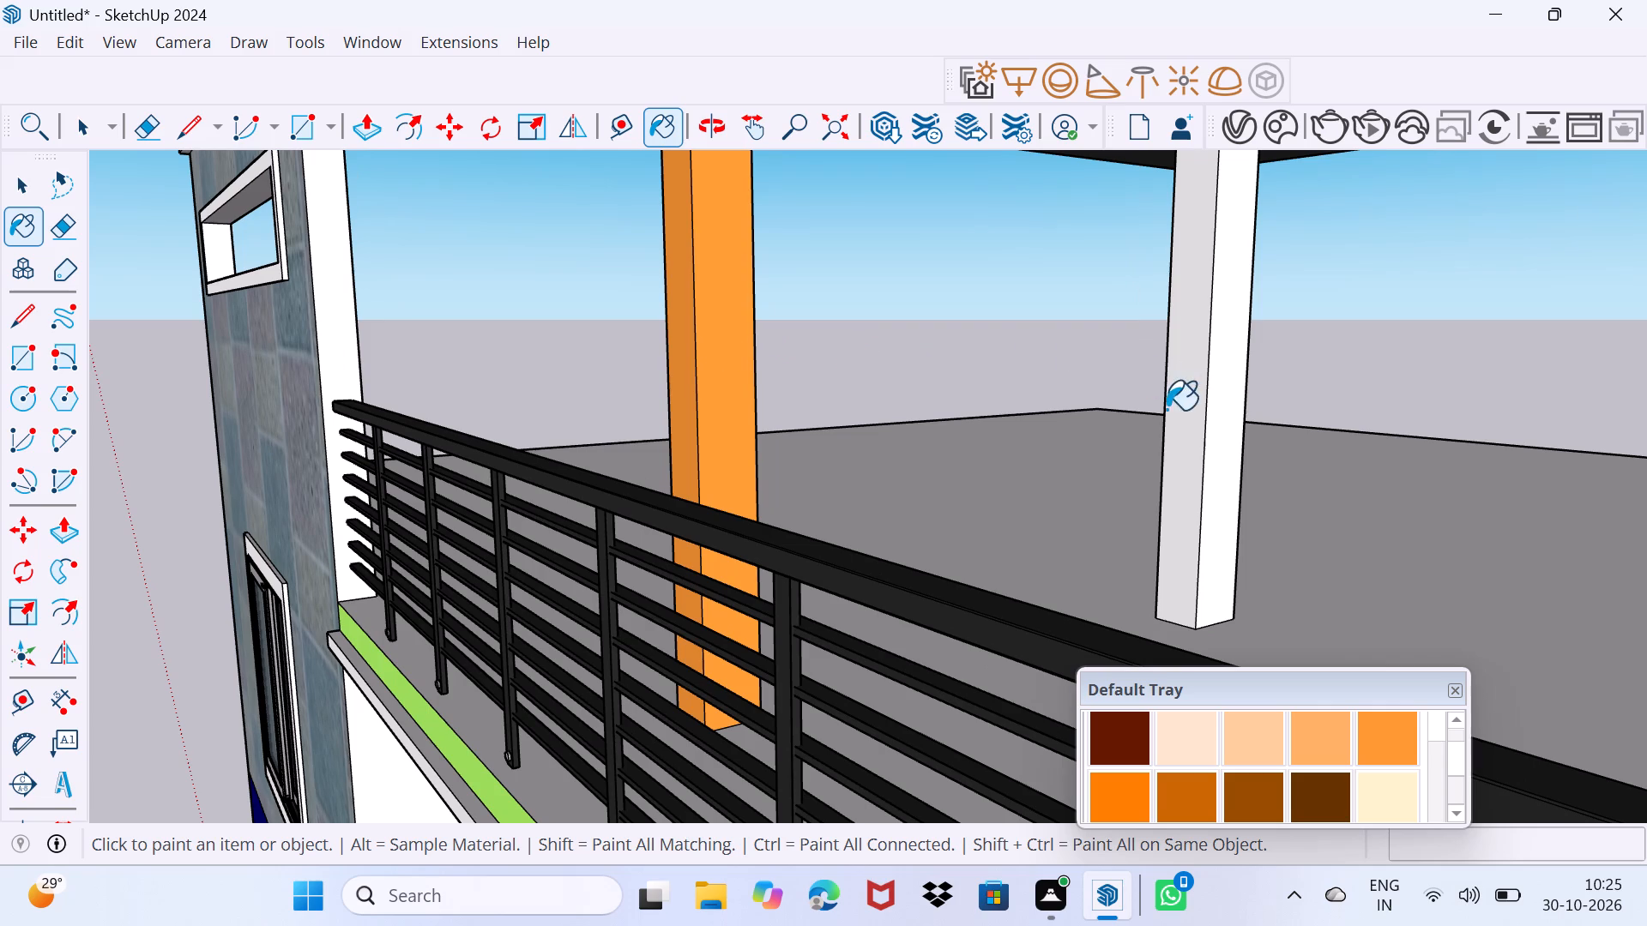
click(1178, 410)
click(1216, 416)
Paint the remaining rear and side faces of both rooftop columns the same light orange.
middle_drag(1266, 385, 978, 464)
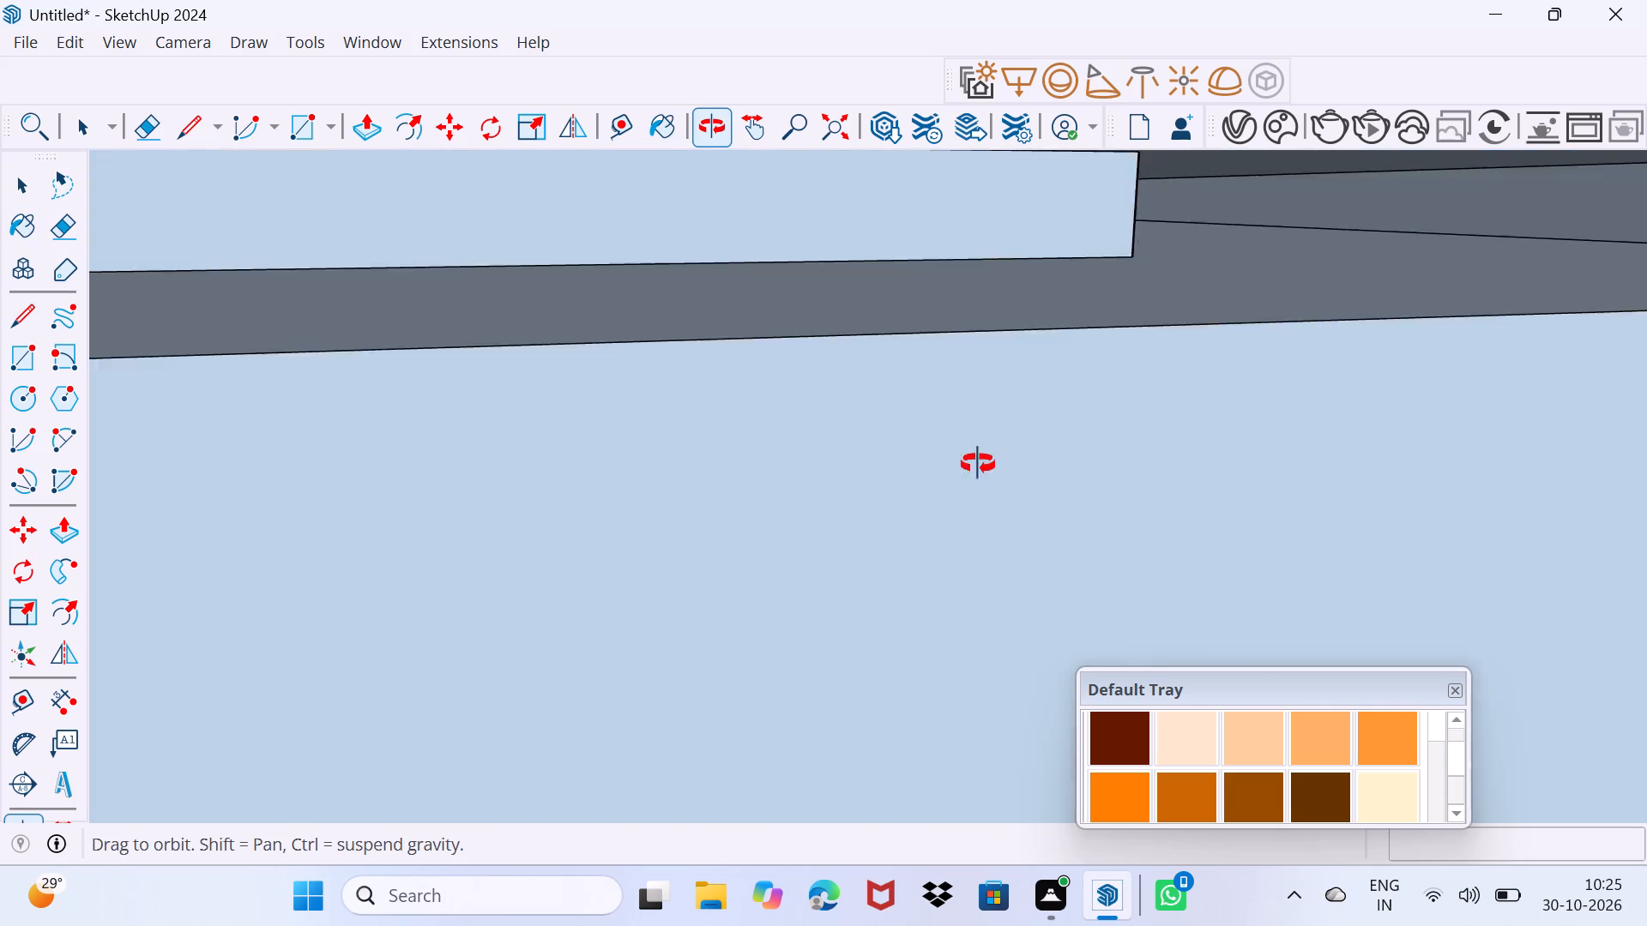
middle_drag(978, 464, 764, 438)
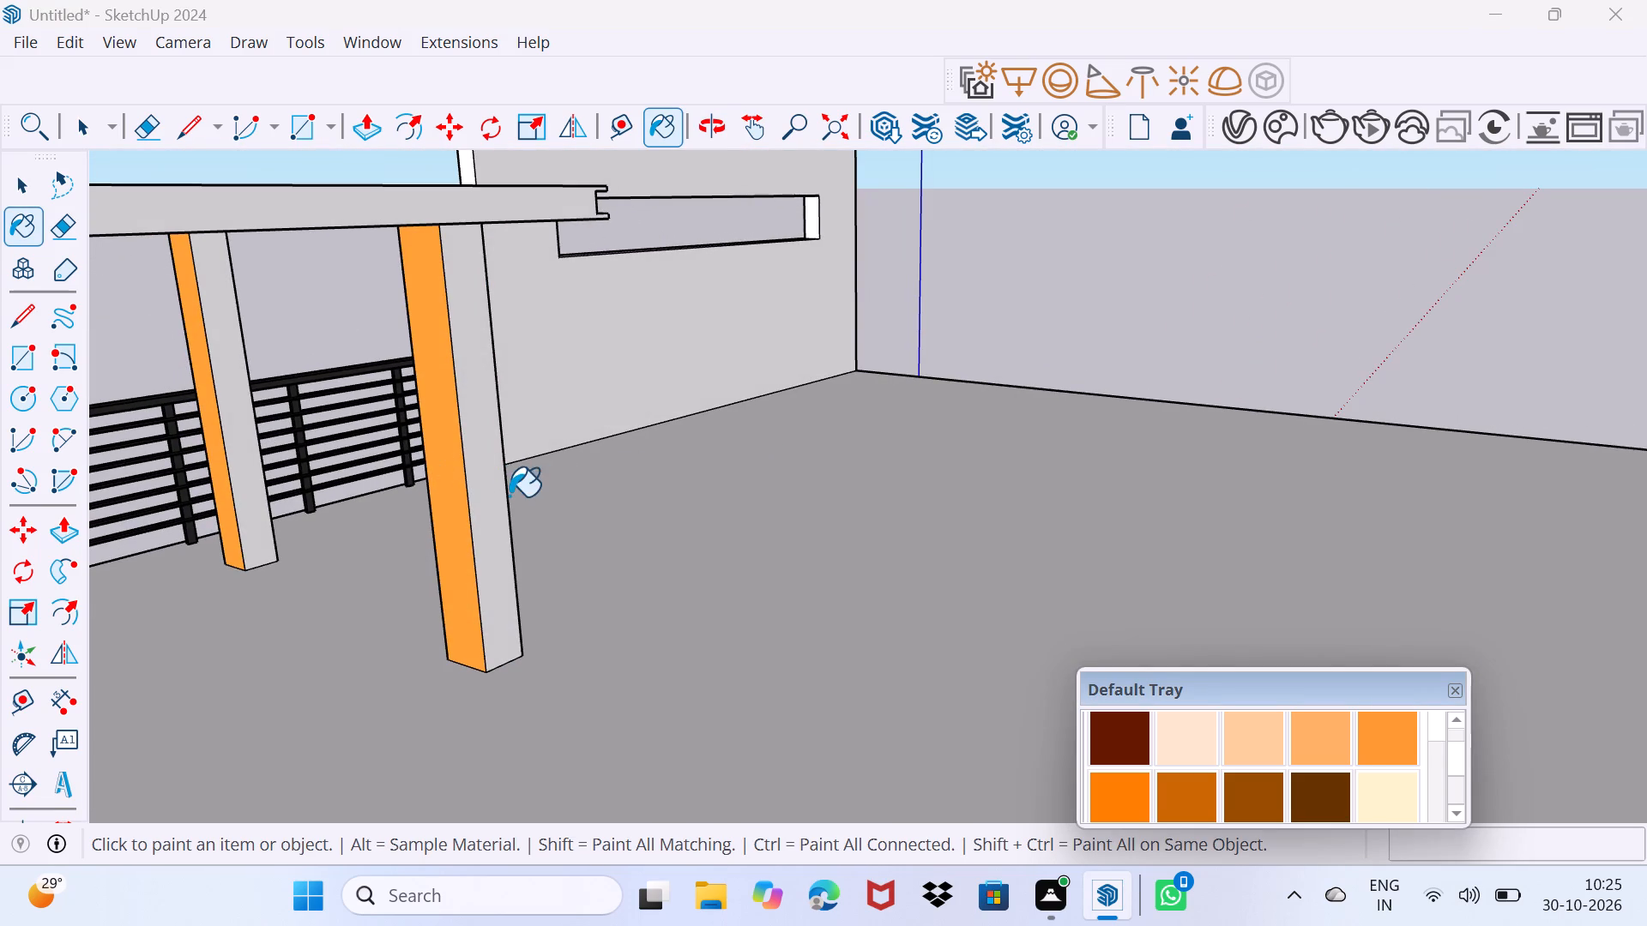
click(488, 491)
click(255, 470)
middle_drag(592, 450, 199, 537)
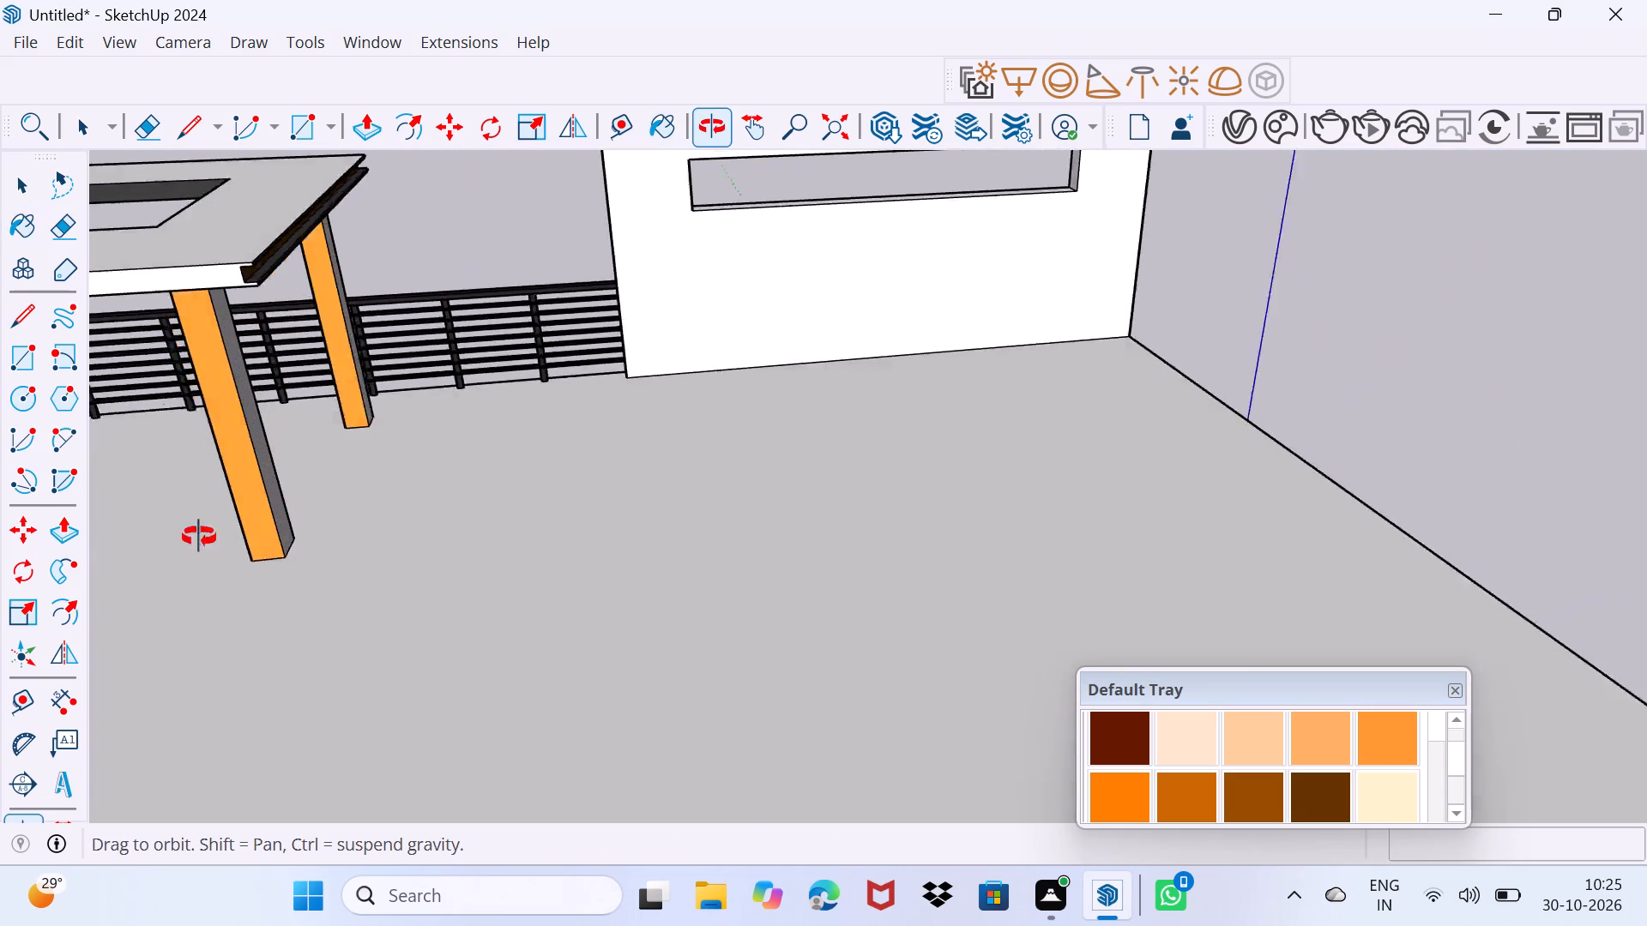
middle_drag(199, 537, 185, 516)
click(293, 460)
click(418, 373)
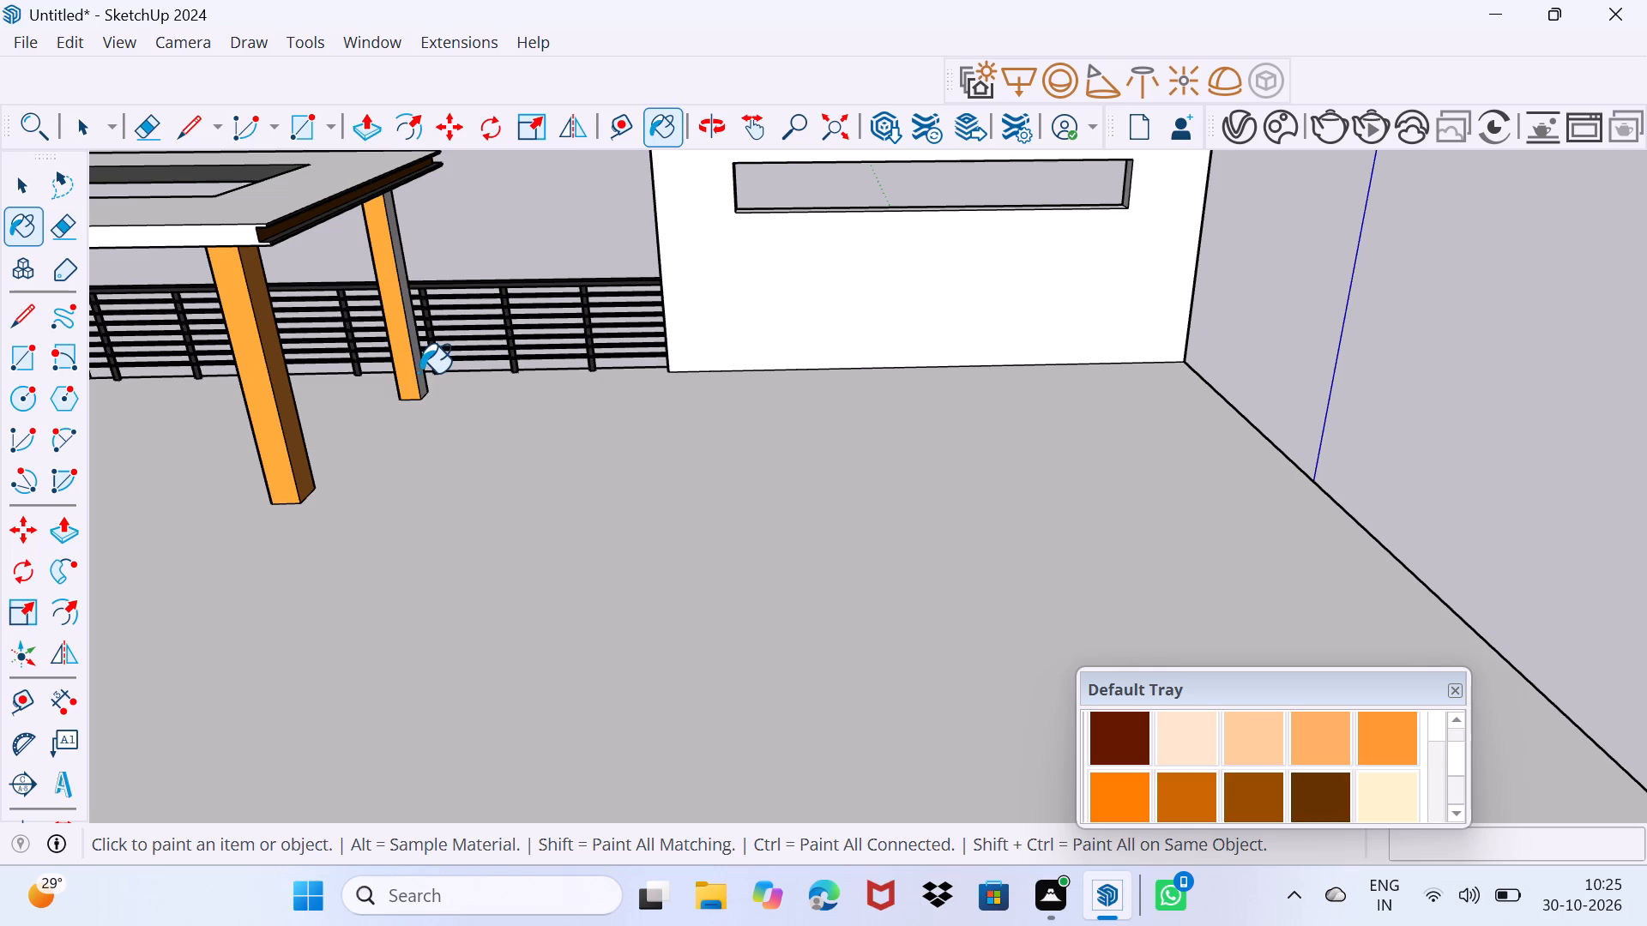
scroll(422, 368, up, 10)
click(405, 368)
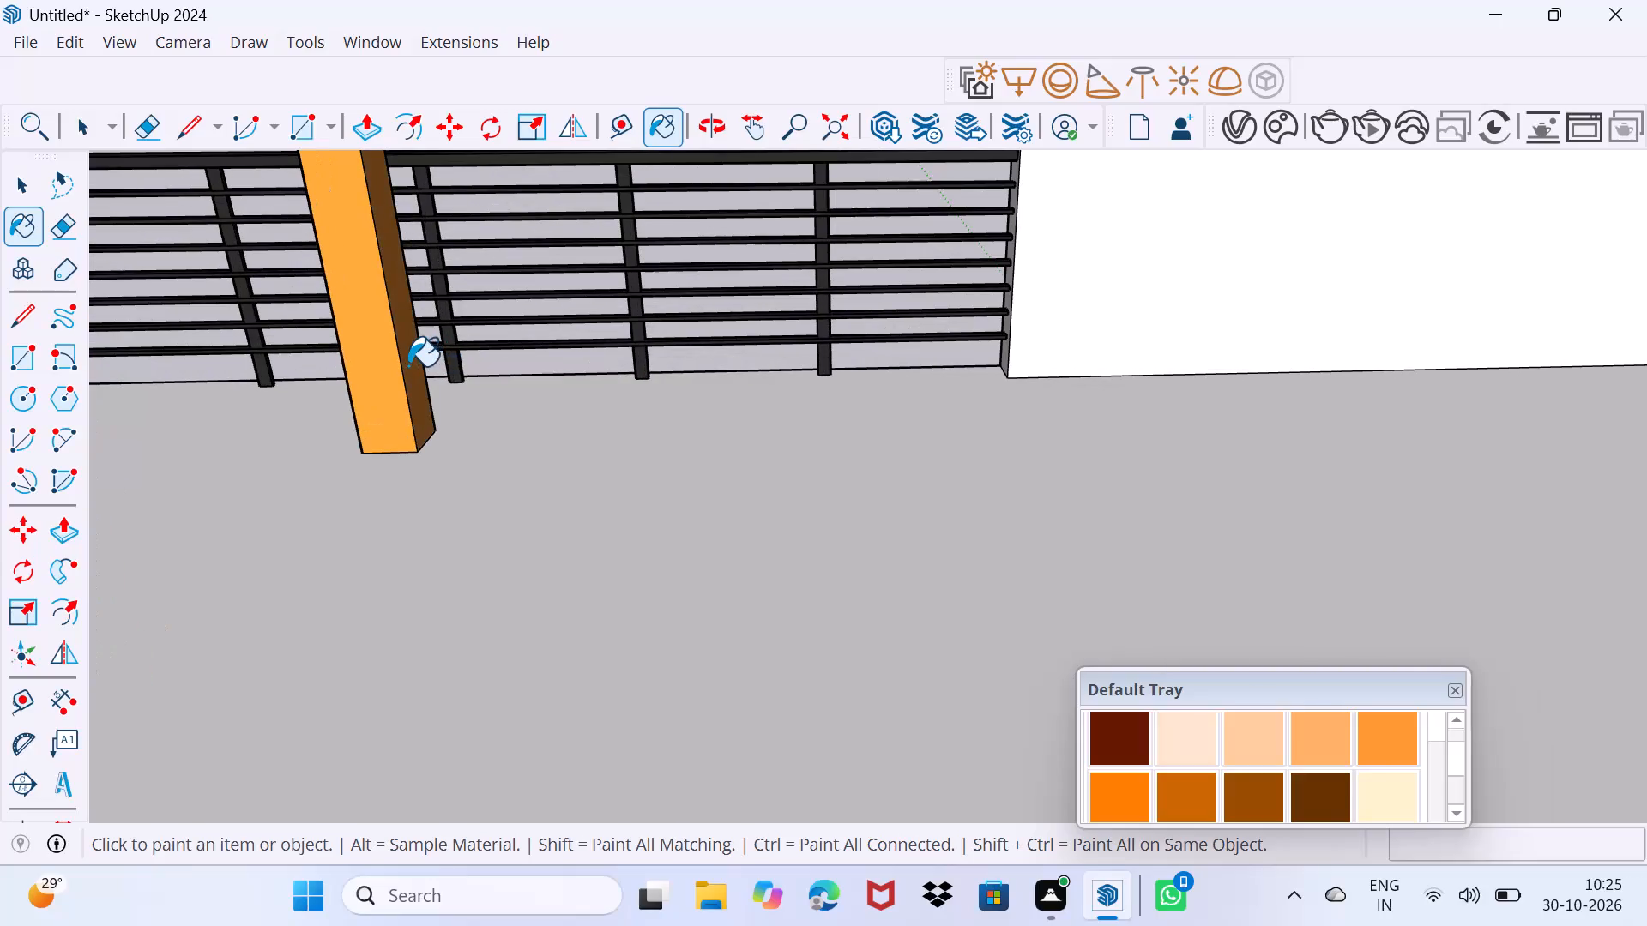
Examine the whole front elevation from several angles, moving the materials tray out of the way.
scroll(408, 366, down, 16)
scroll(455, 424, down, 1)
middle_drag(455, 424, 805, 516)
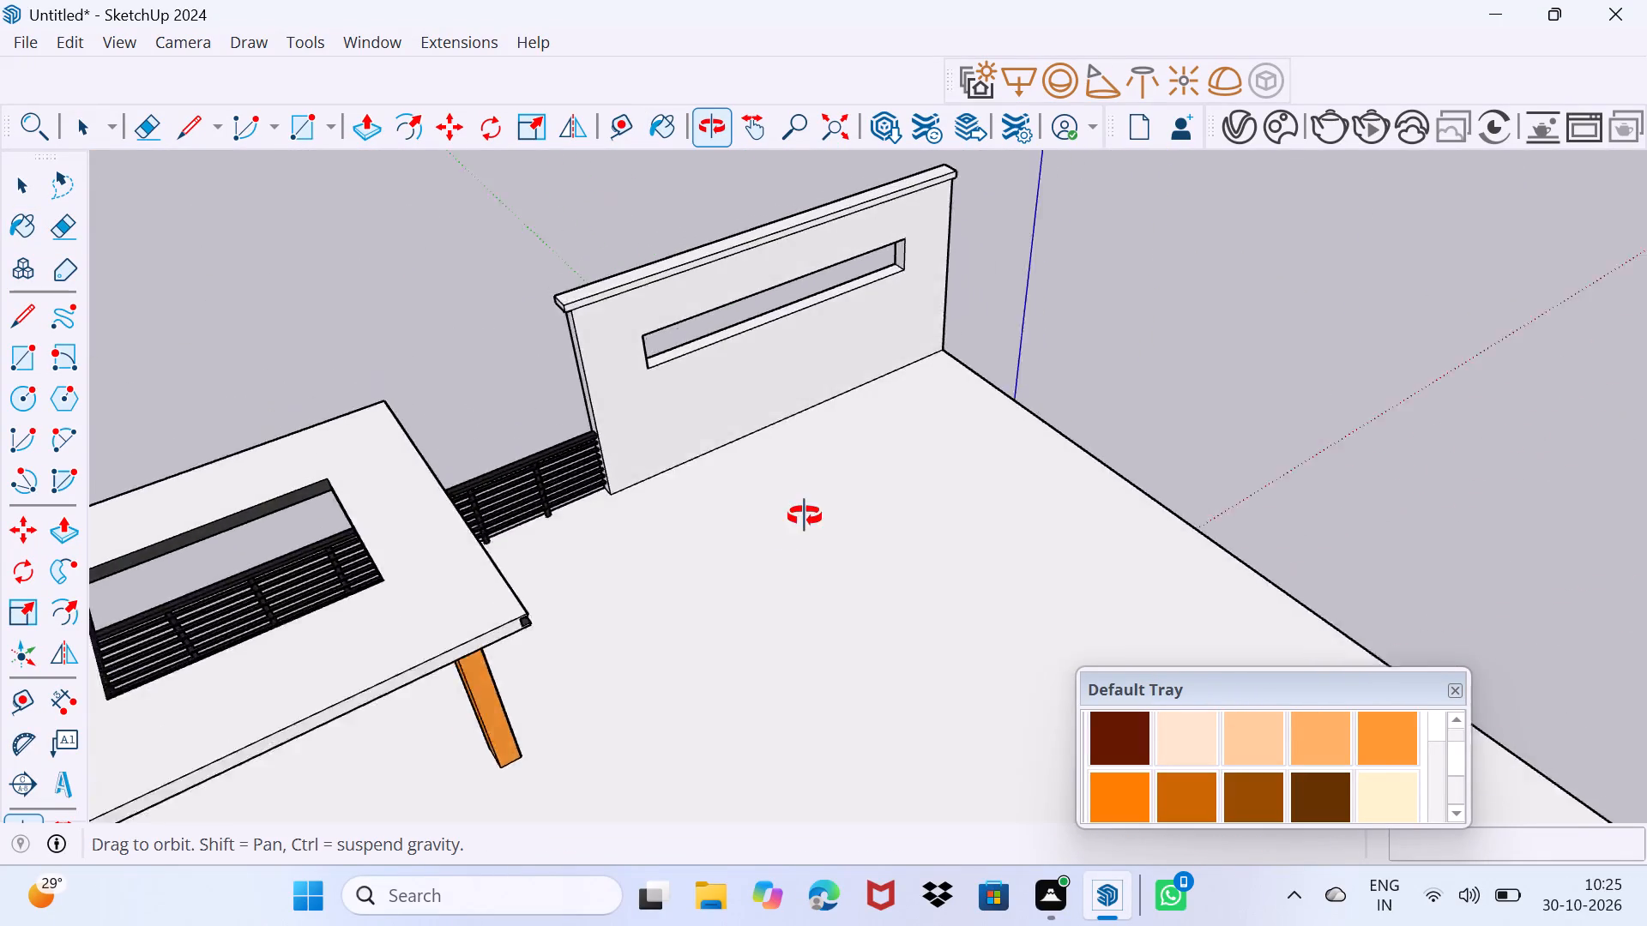
middle_drag(805, 516, 1214, 337)
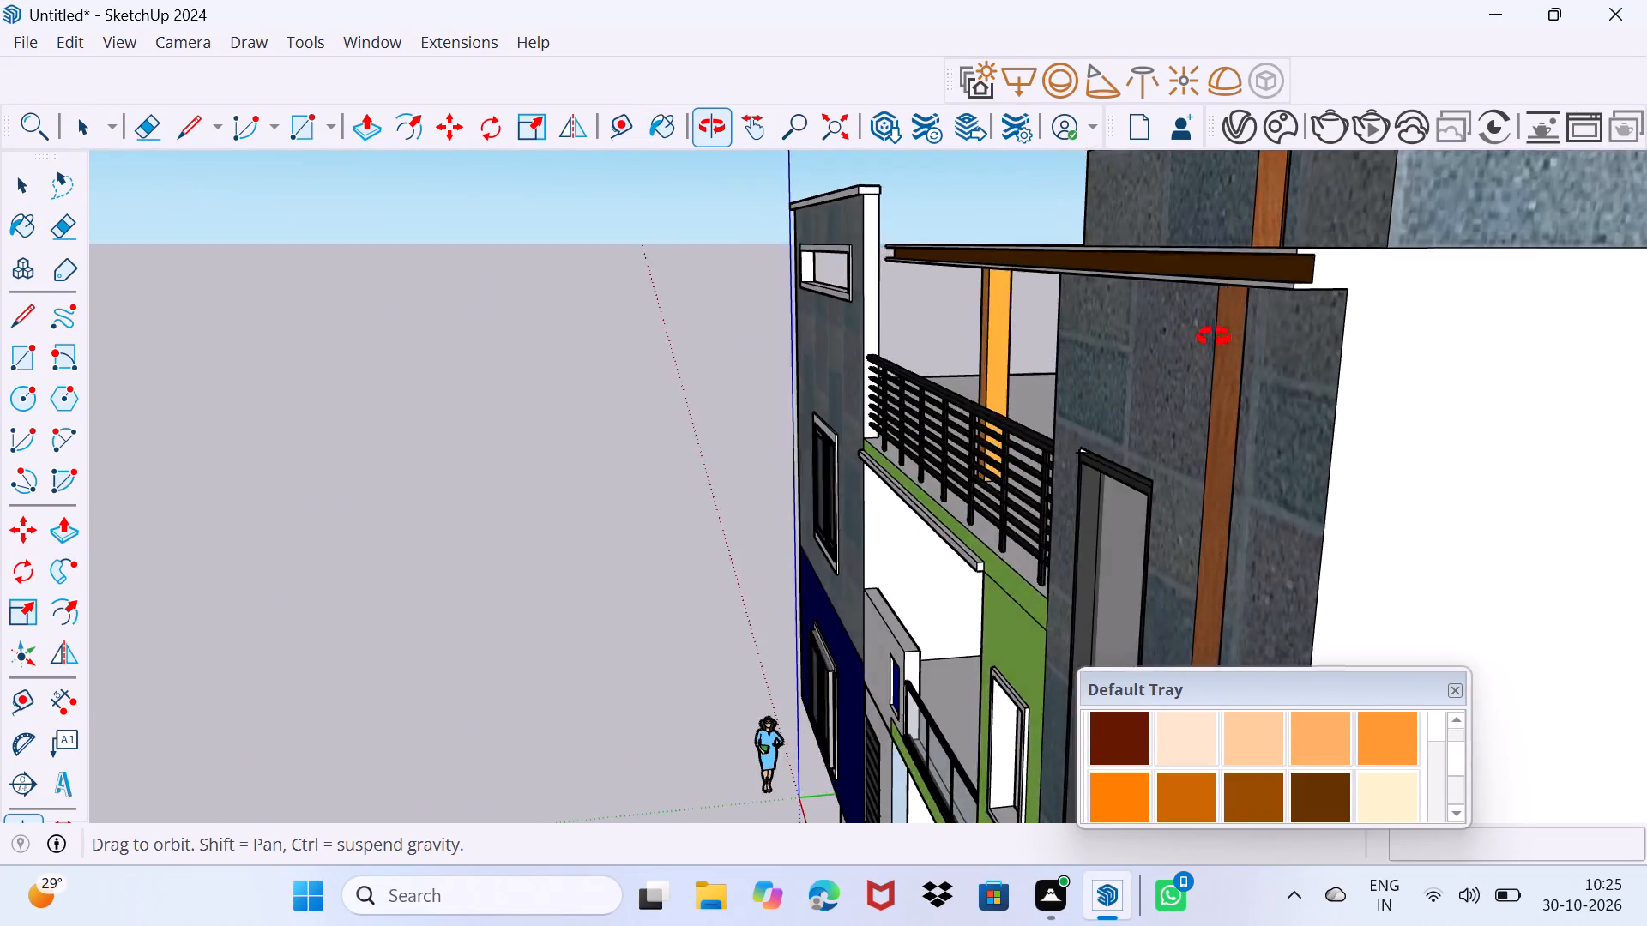
middle_drag(1214, 337, 1572, 286)
scroll(1178, 352, down, 3)
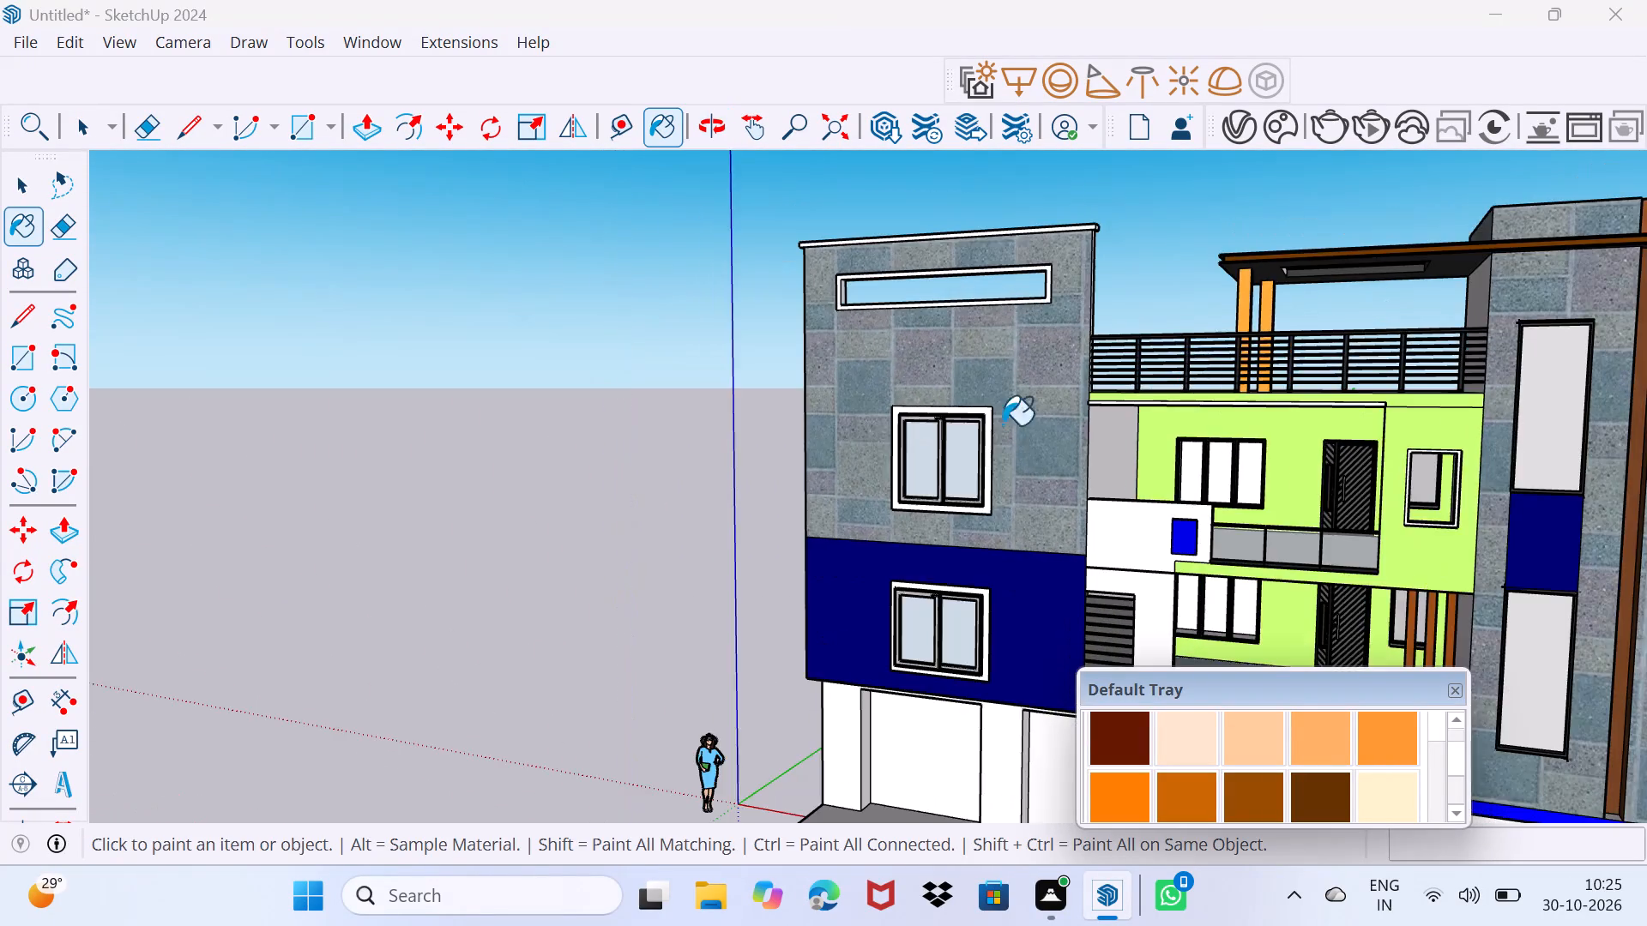
scroll(864, 449, down, 1)
middle_drag(871, 472, 1128, 530)
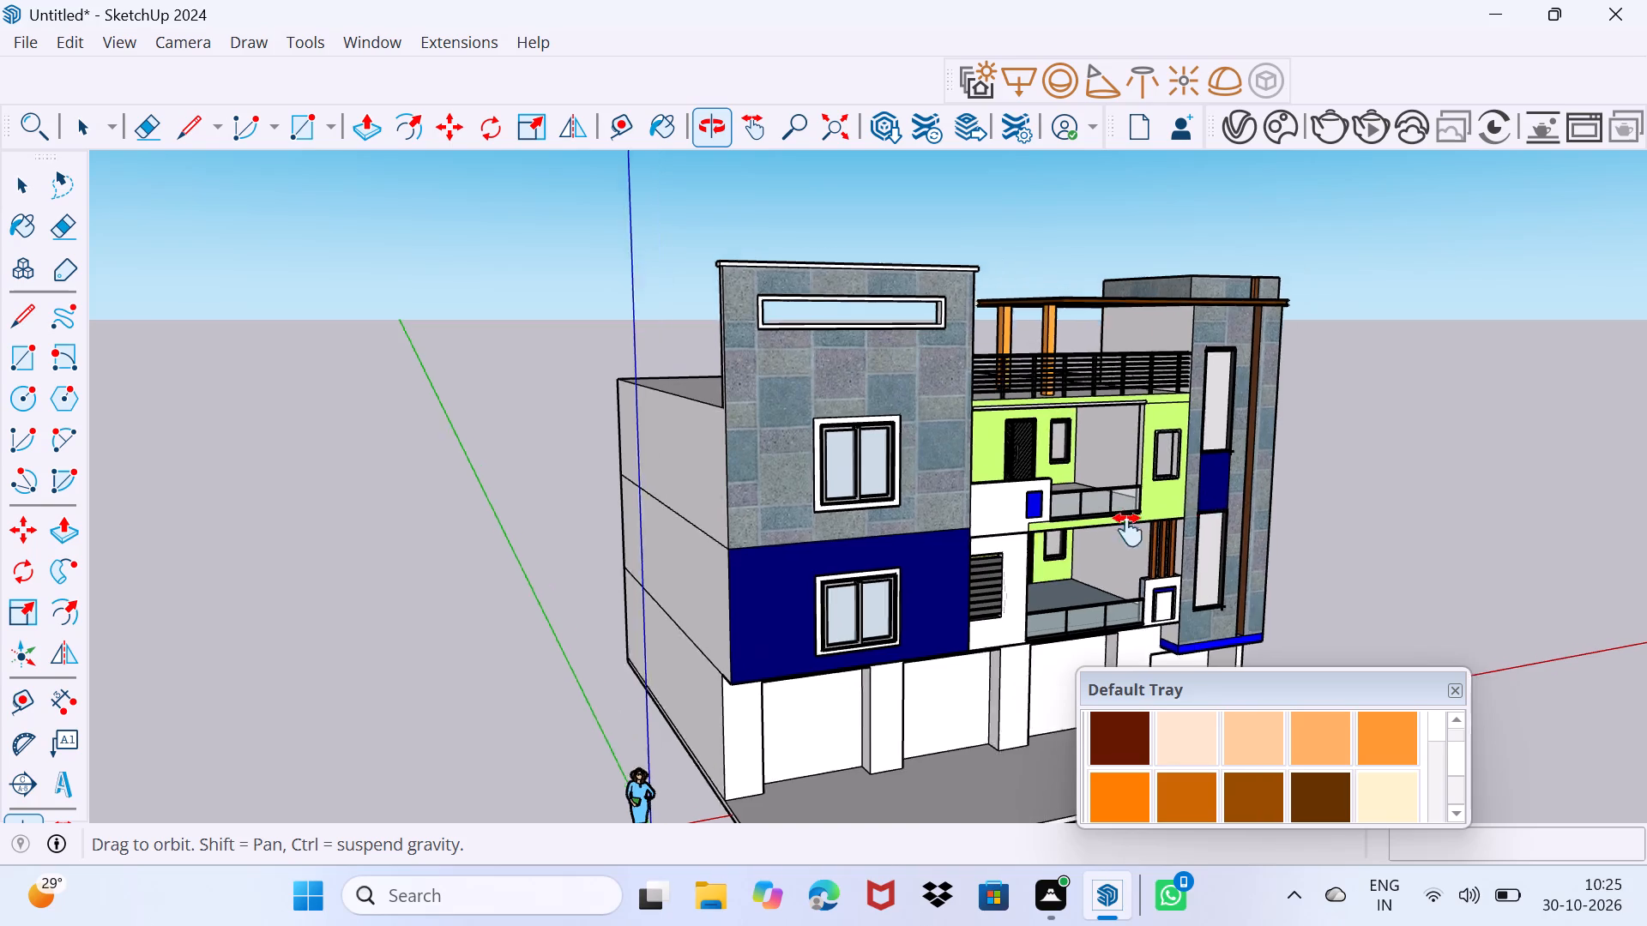
middle_drag(1128, 530, 916, 570)
middle_drag(890, 623, 727, 584)
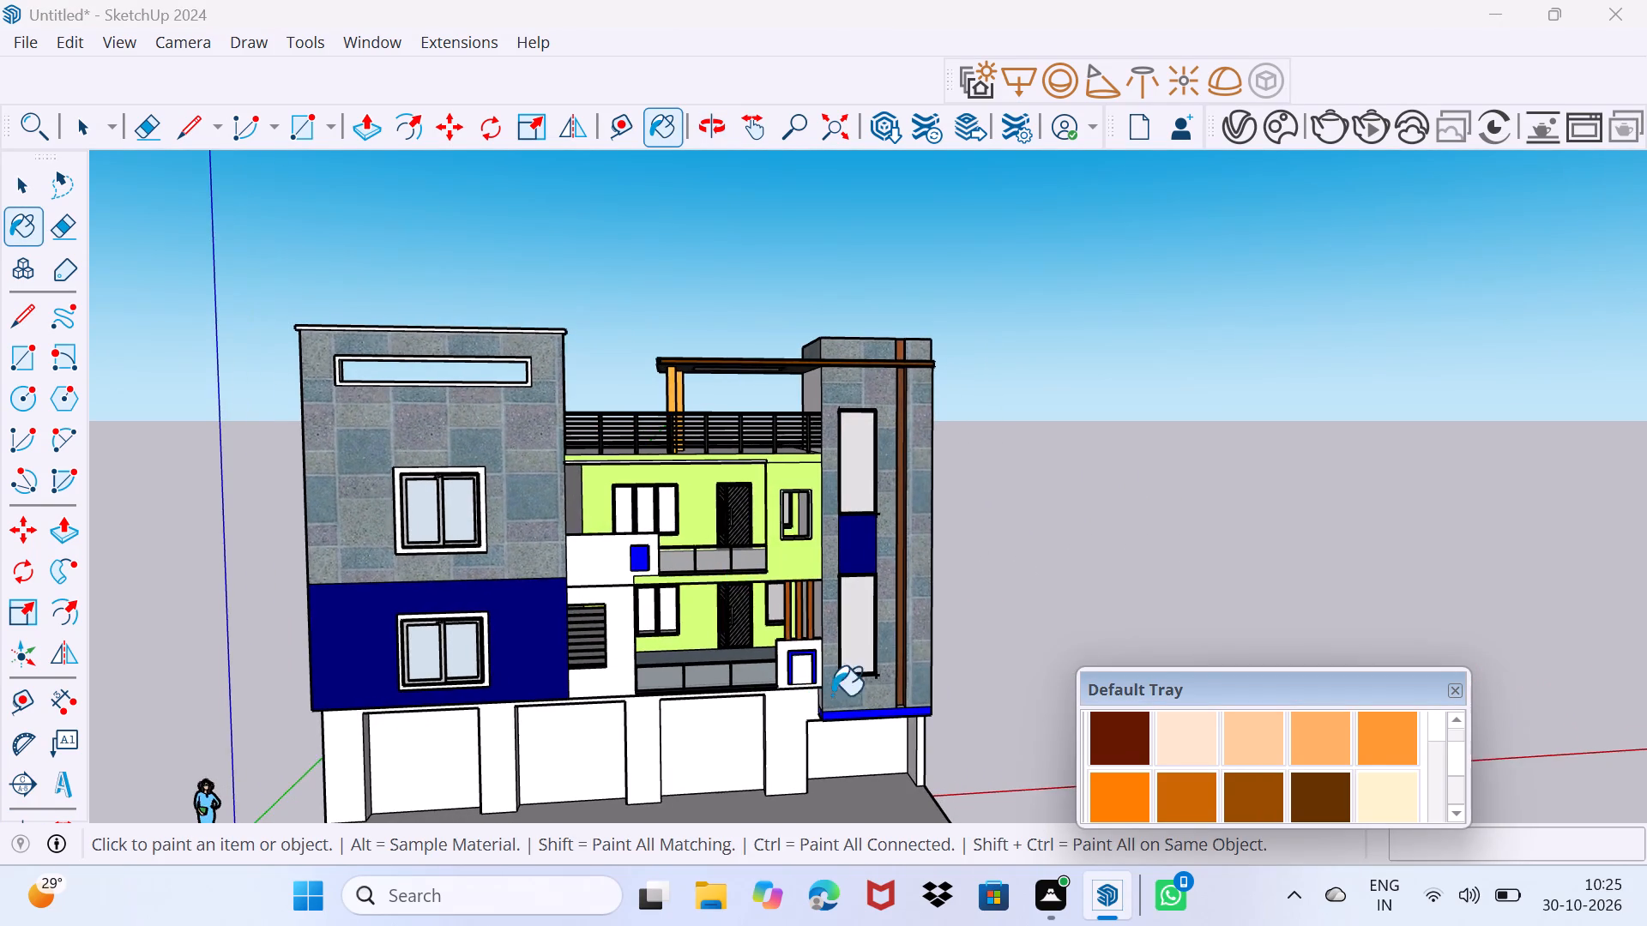
scroll(846, 685, up, 2)
middle_drag(903, 725, 744, 745)
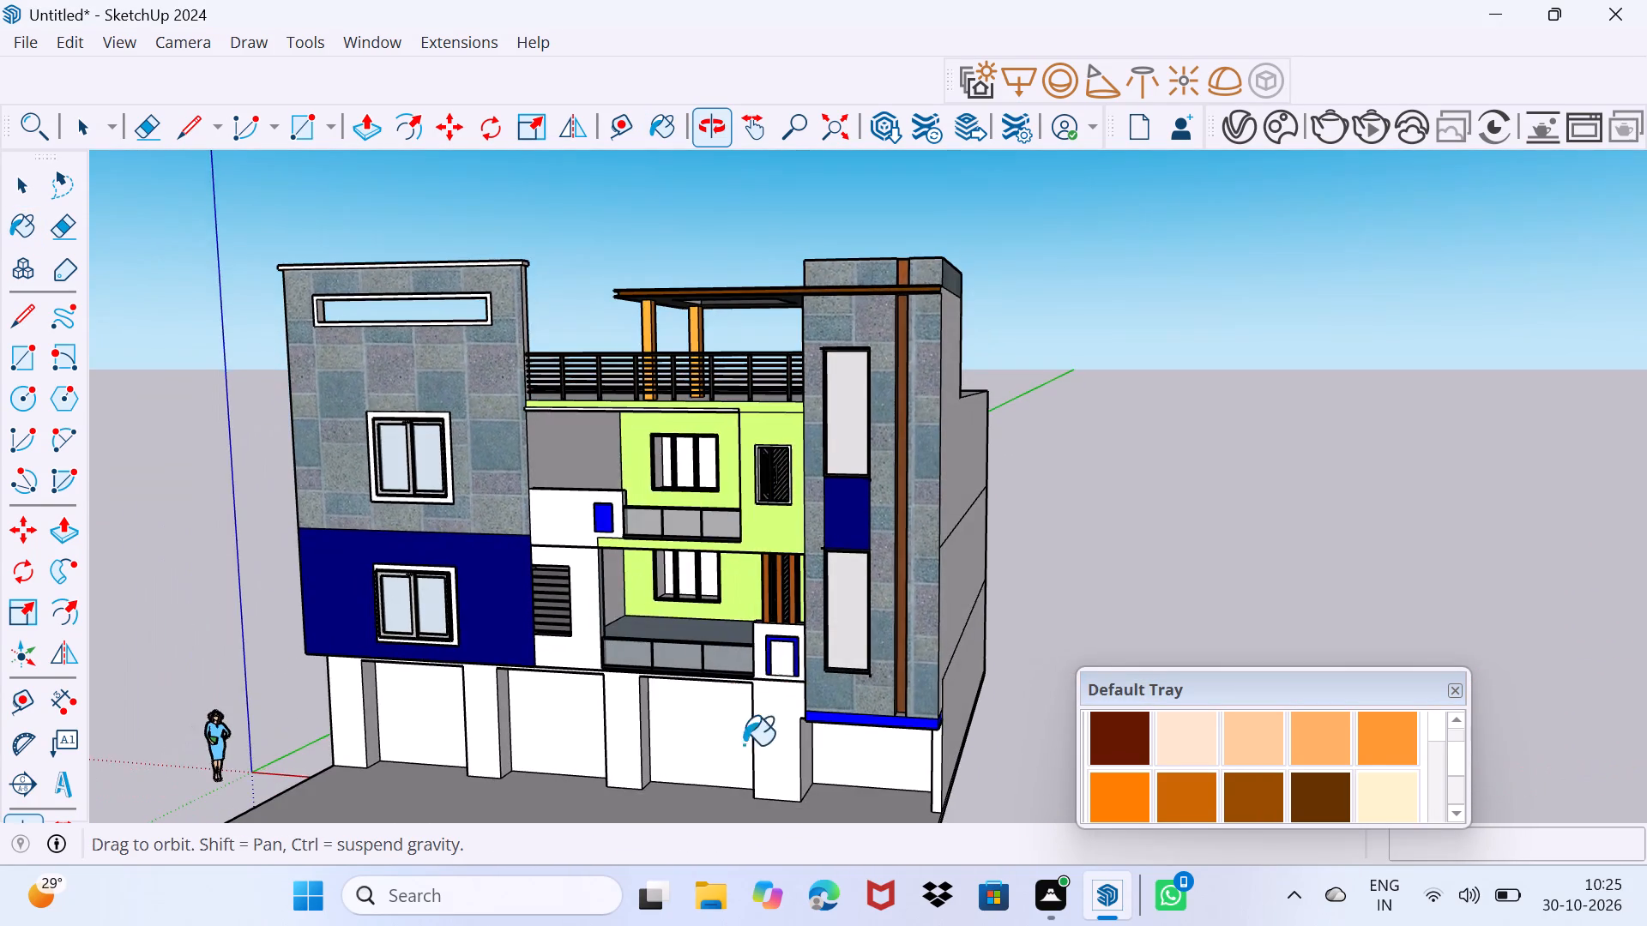
scroll(775, 598, up, 2)
middle_drag(724, 627, 697, 663)
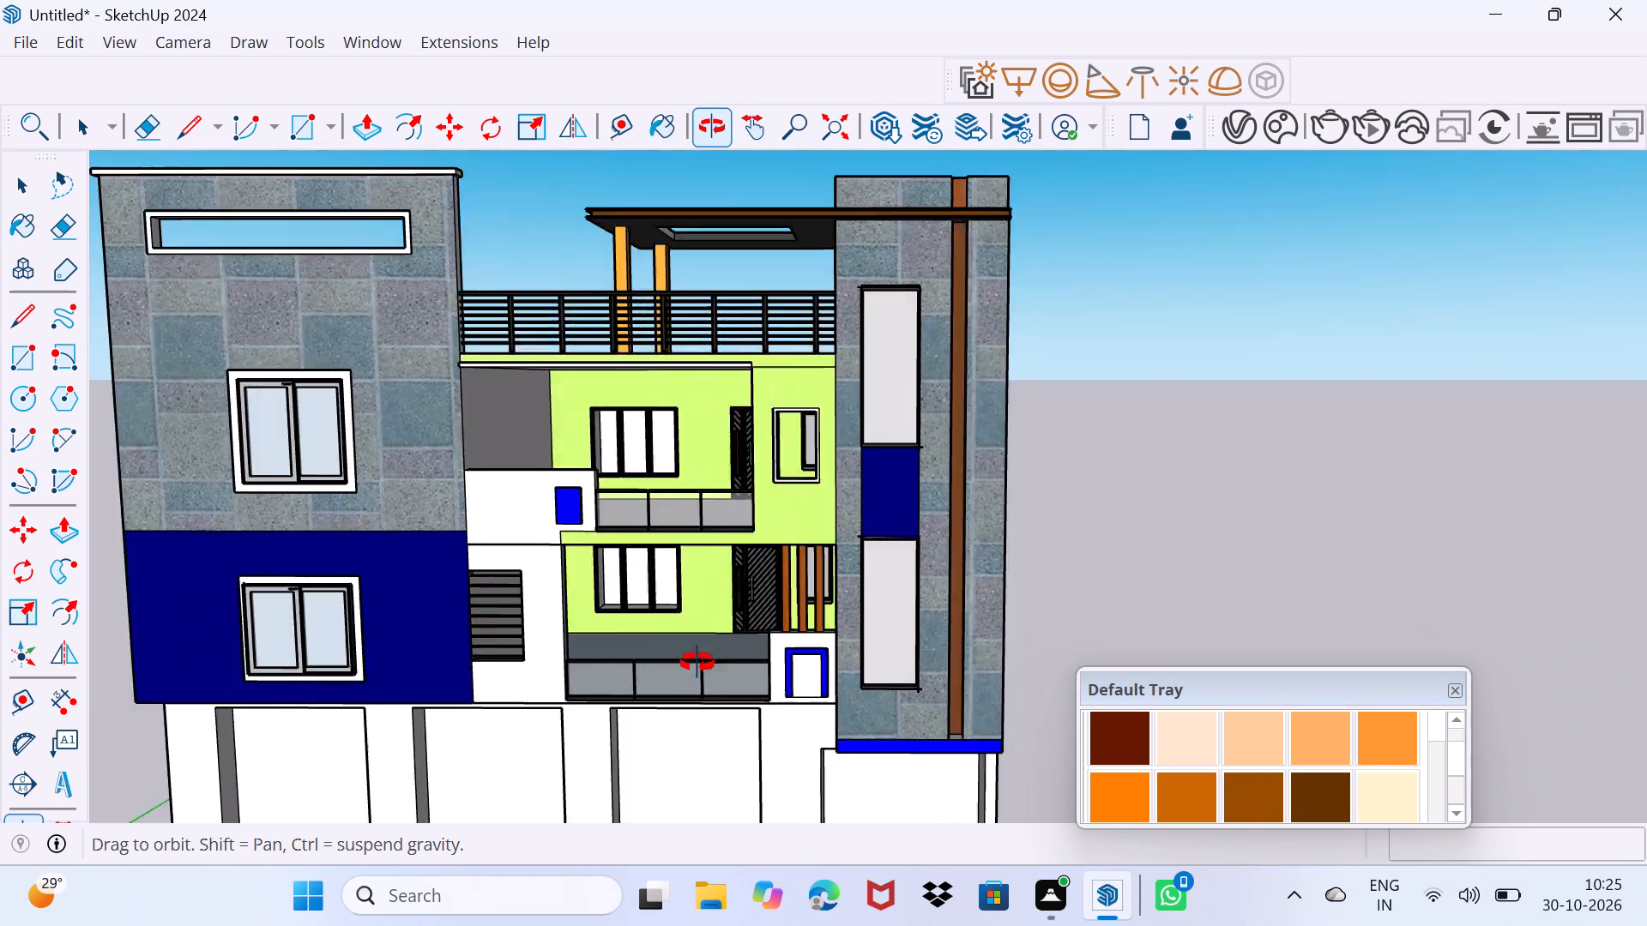
middle_drag(697, 663, 1050, 458)
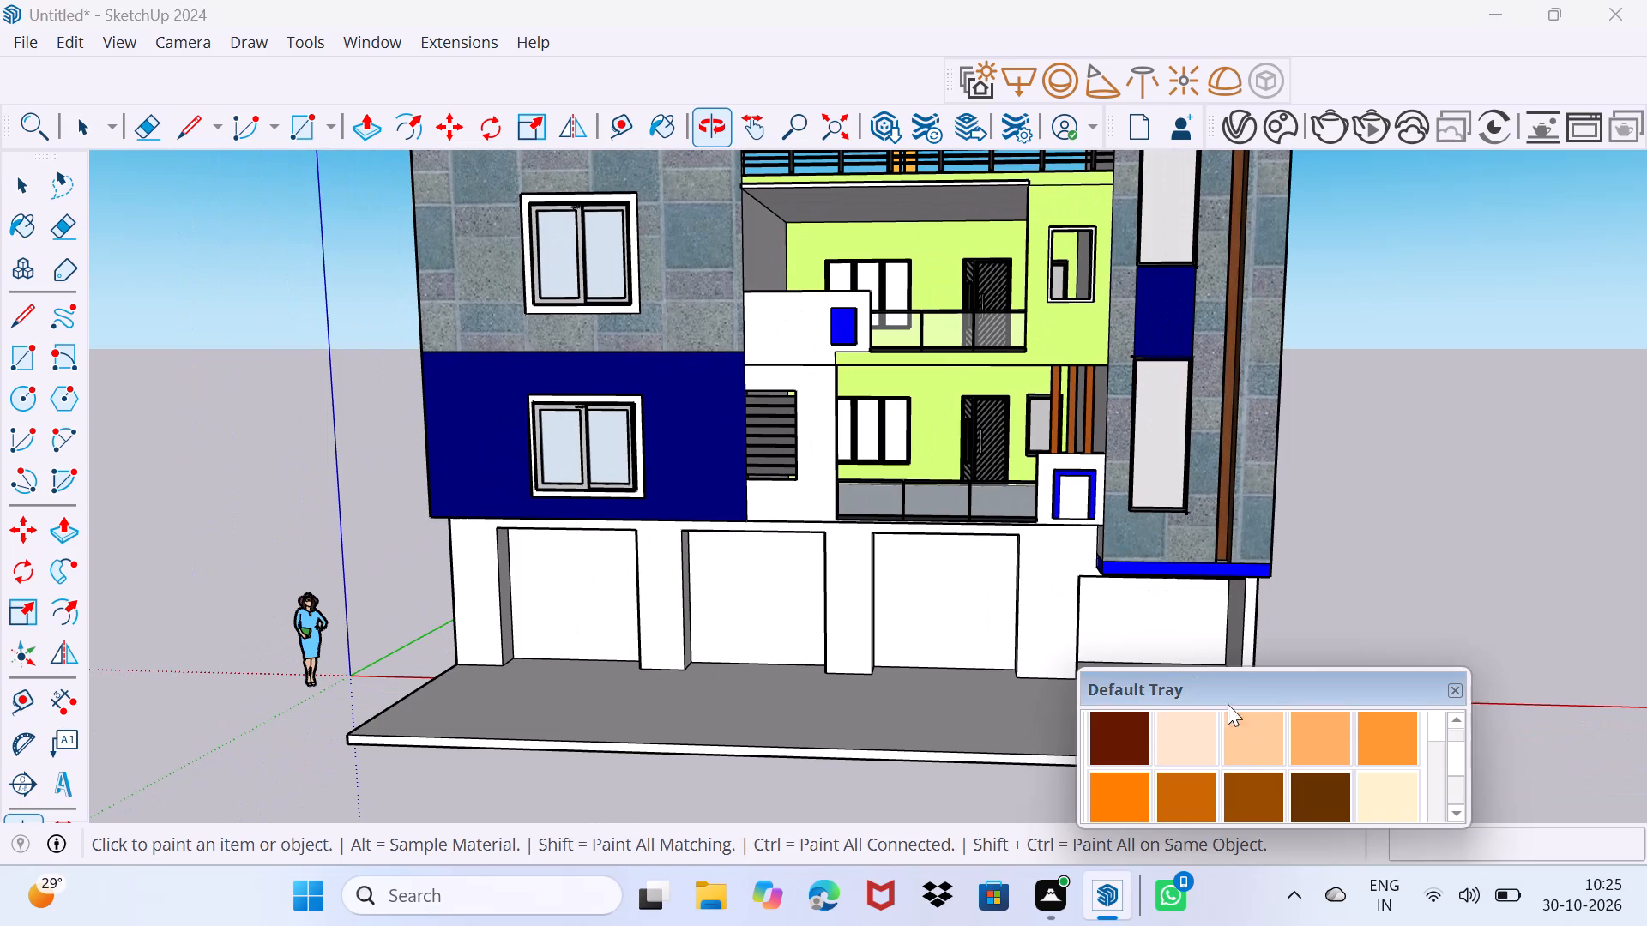
drag(1240, 681, 1114, 837)
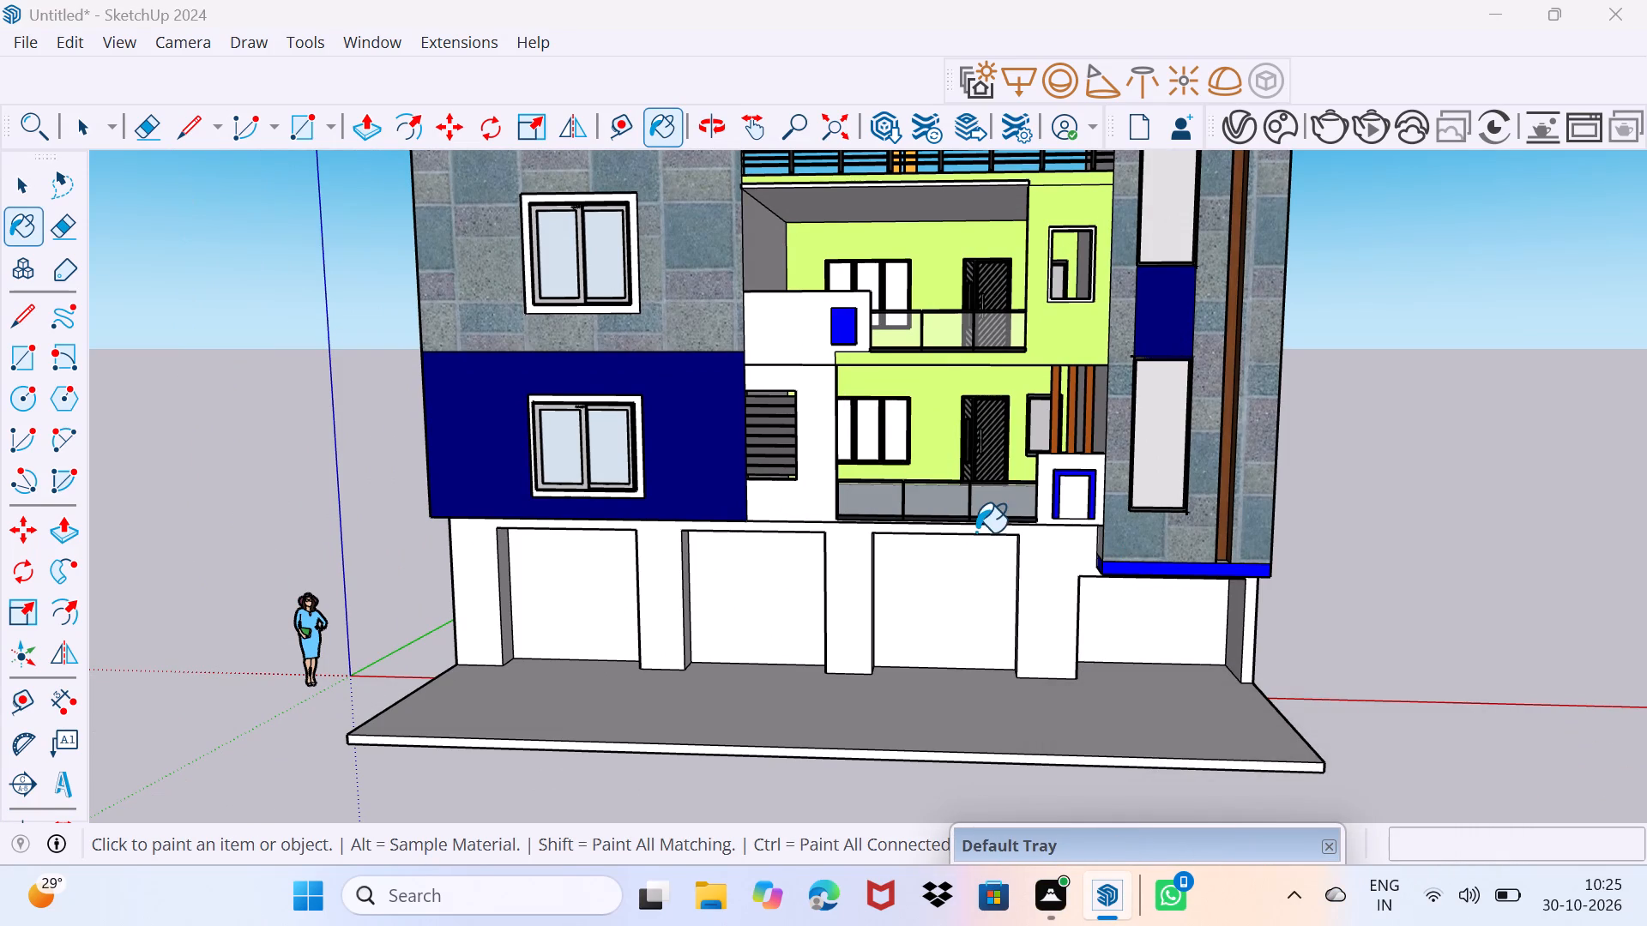
scroll(976, 532, down, 1)
middle_drag(972, 526, 907, 680)
middle_drag(900, 678, 942, 689)
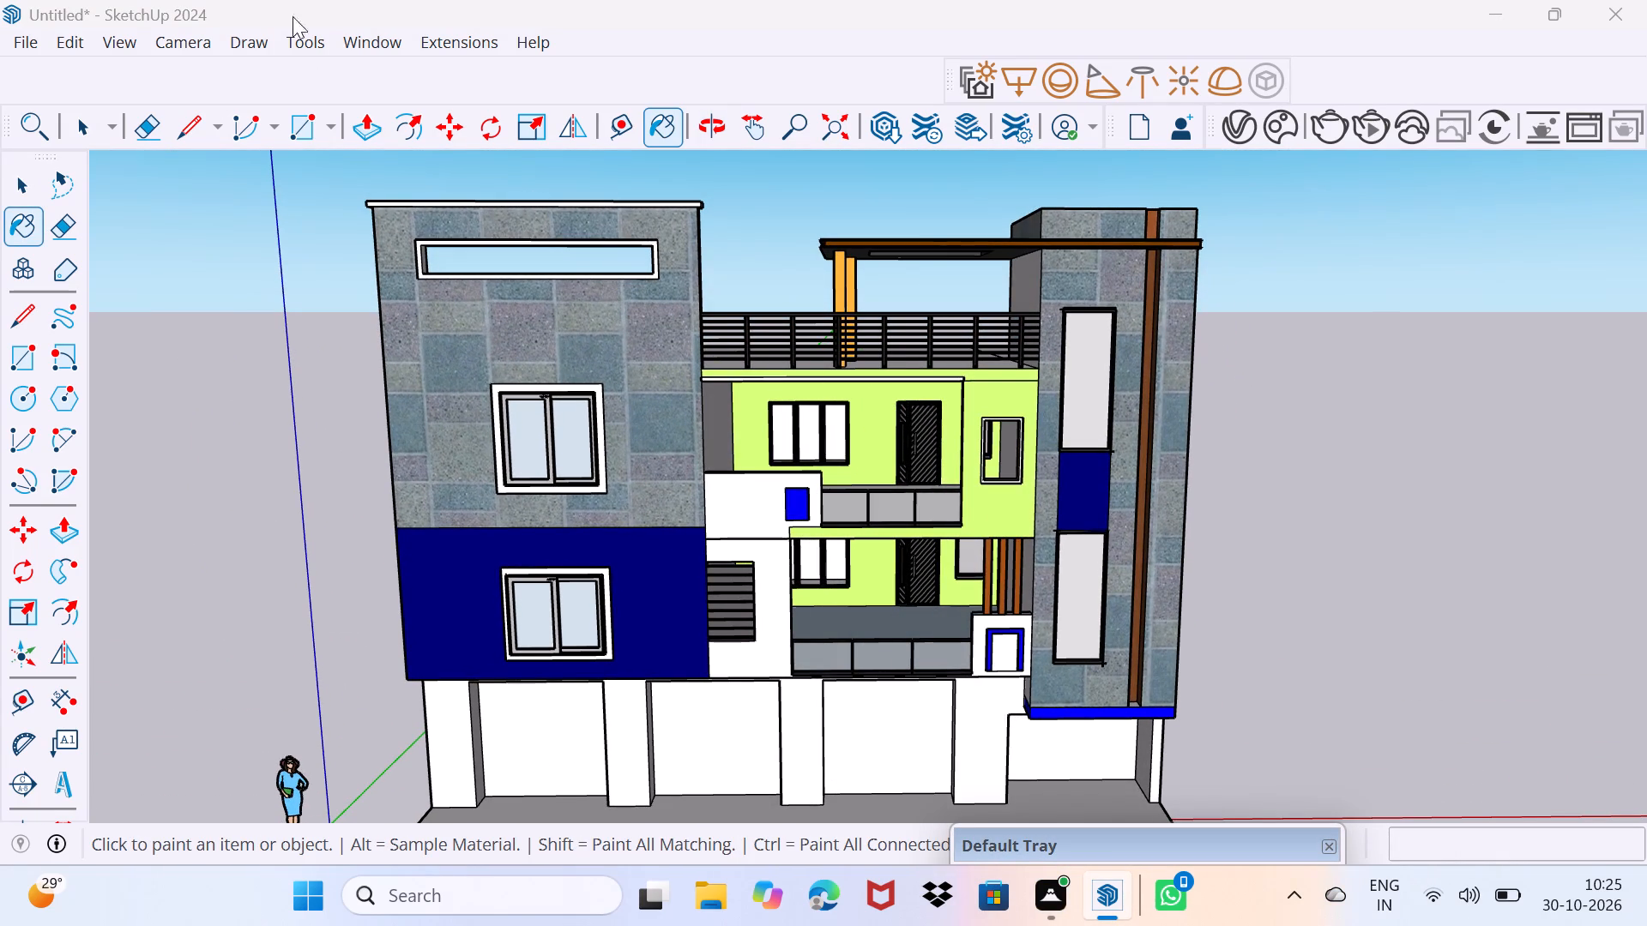
Open the 3D Warehouse.
click(371, 42)
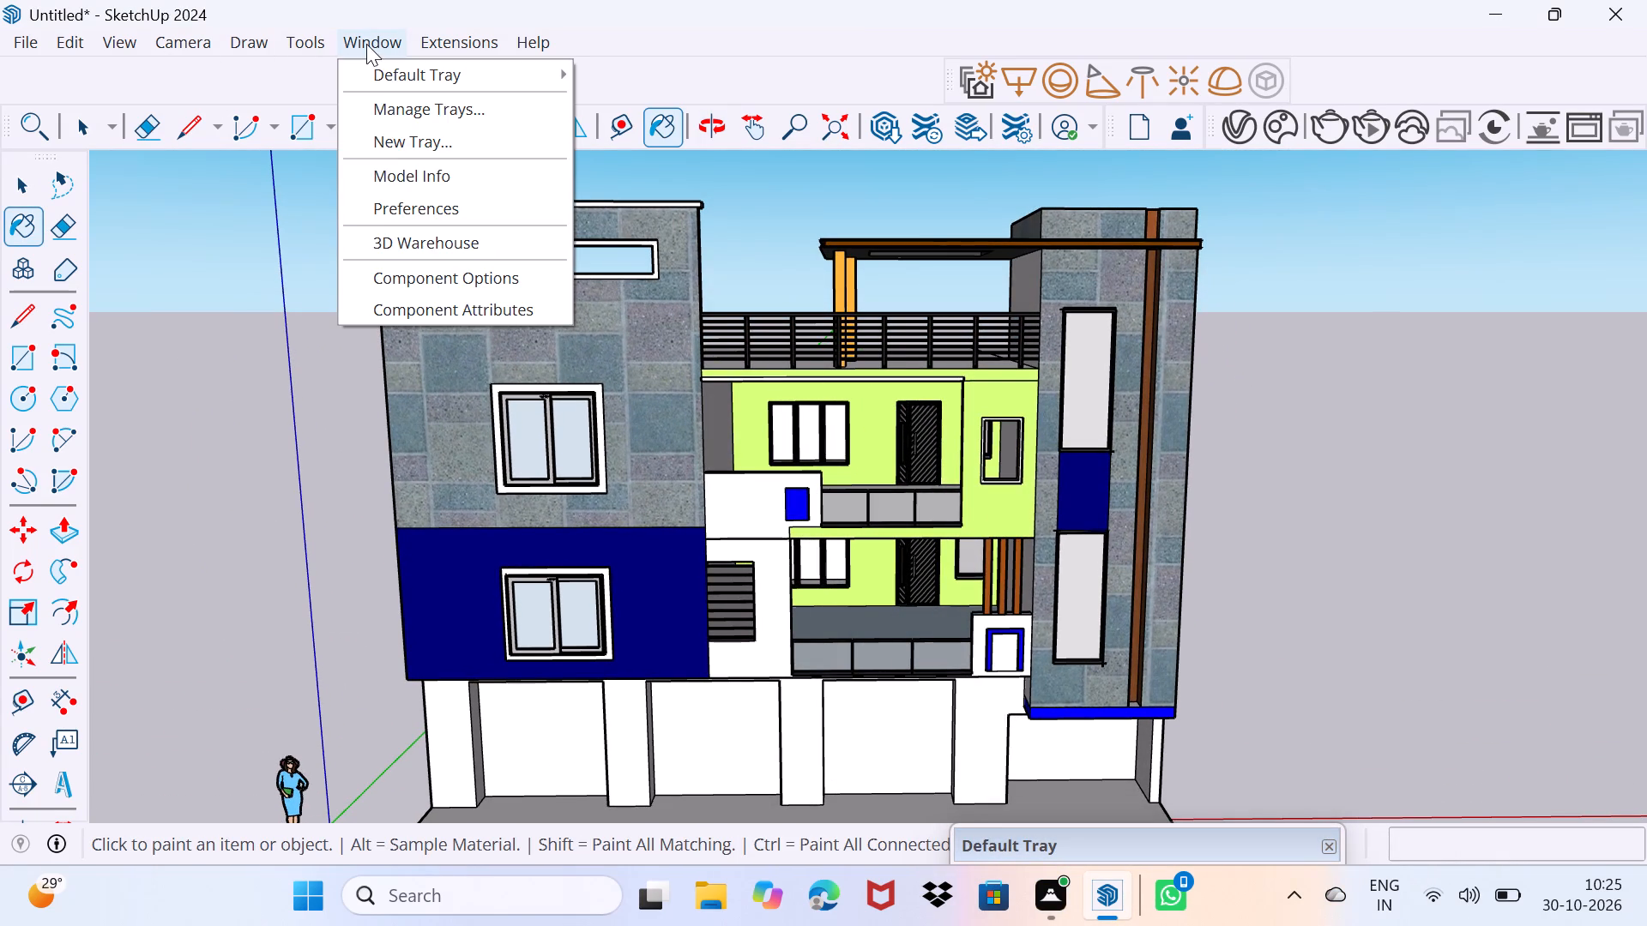
click(418, 229)
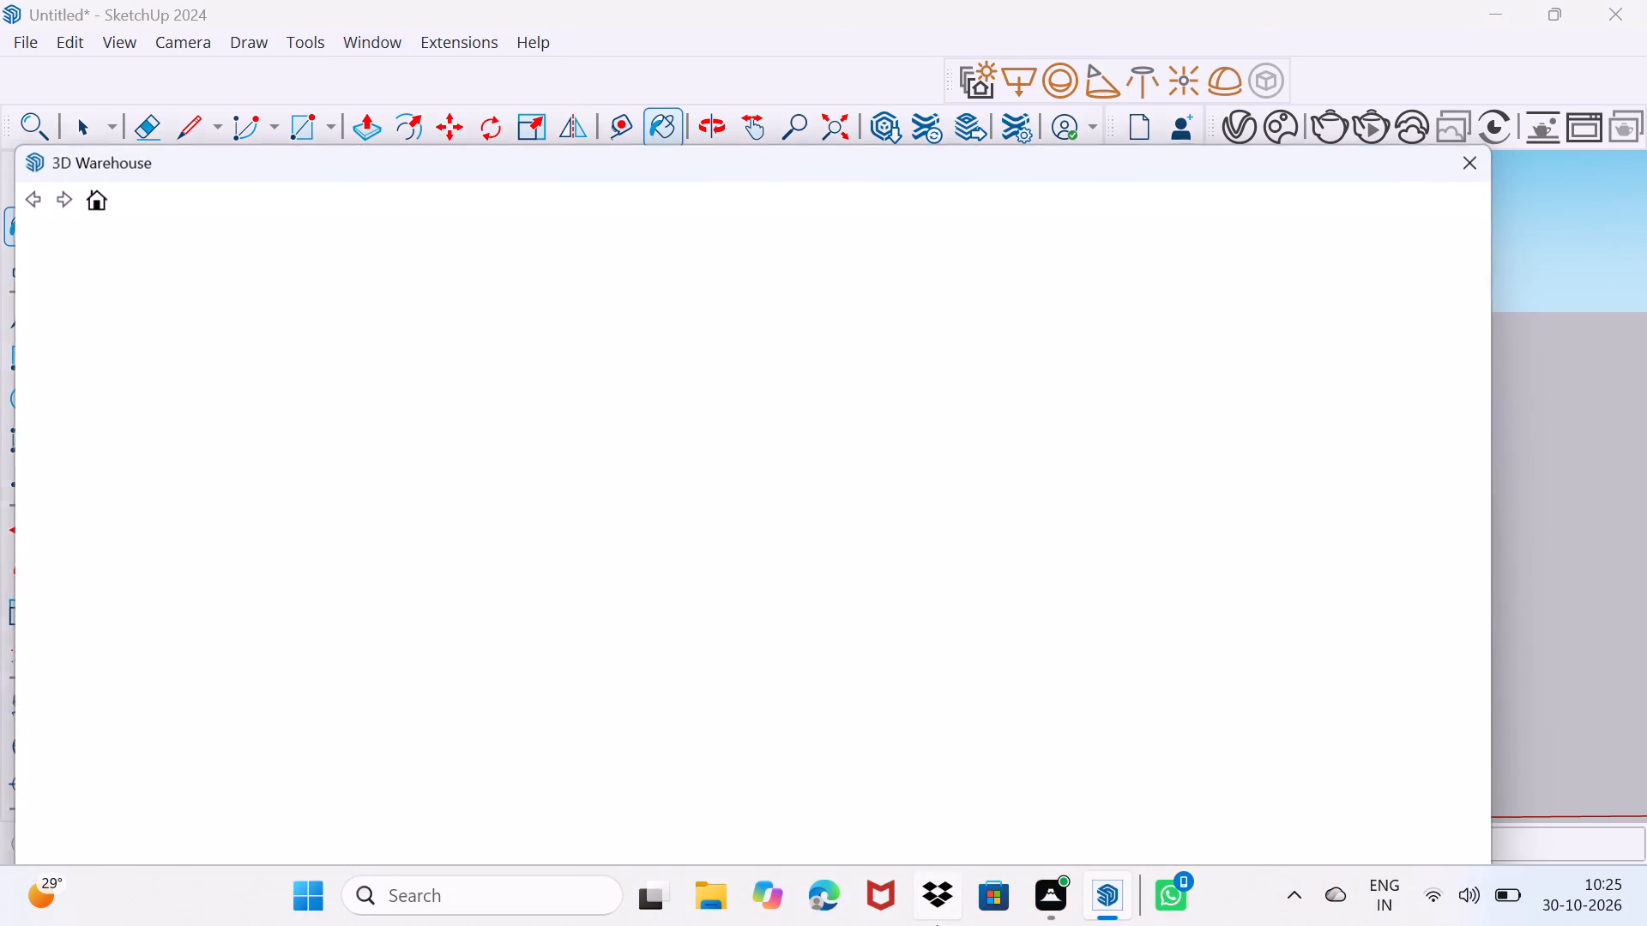
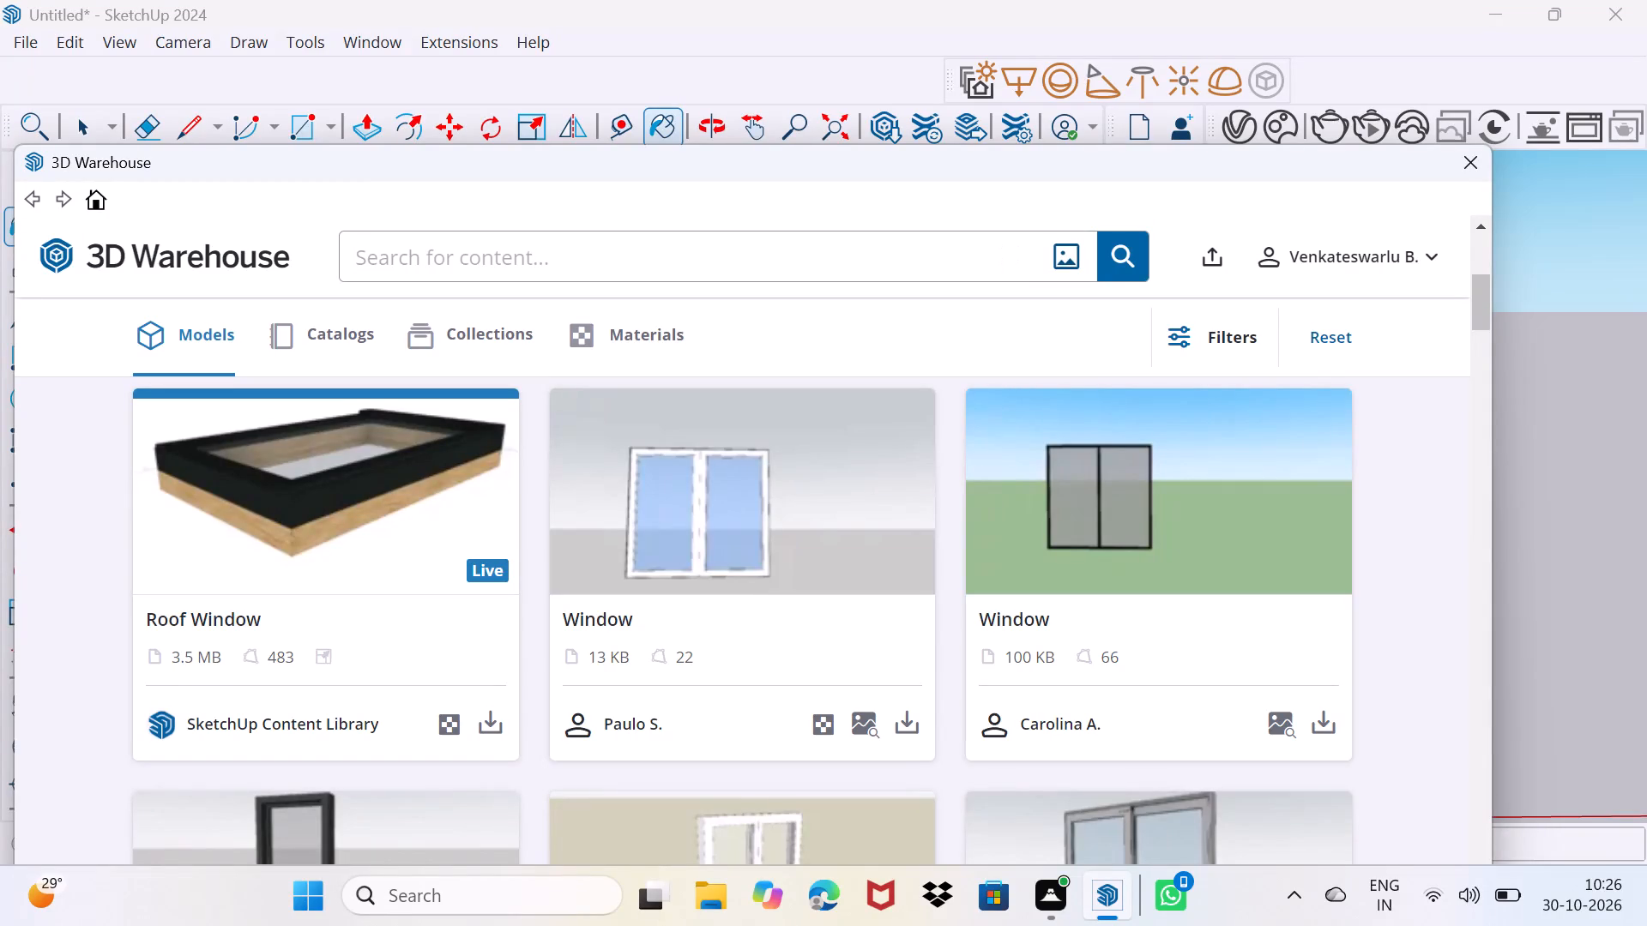
Search the 3D Warehouse models for shop doors.
text(shop)
key(space)
text(door)
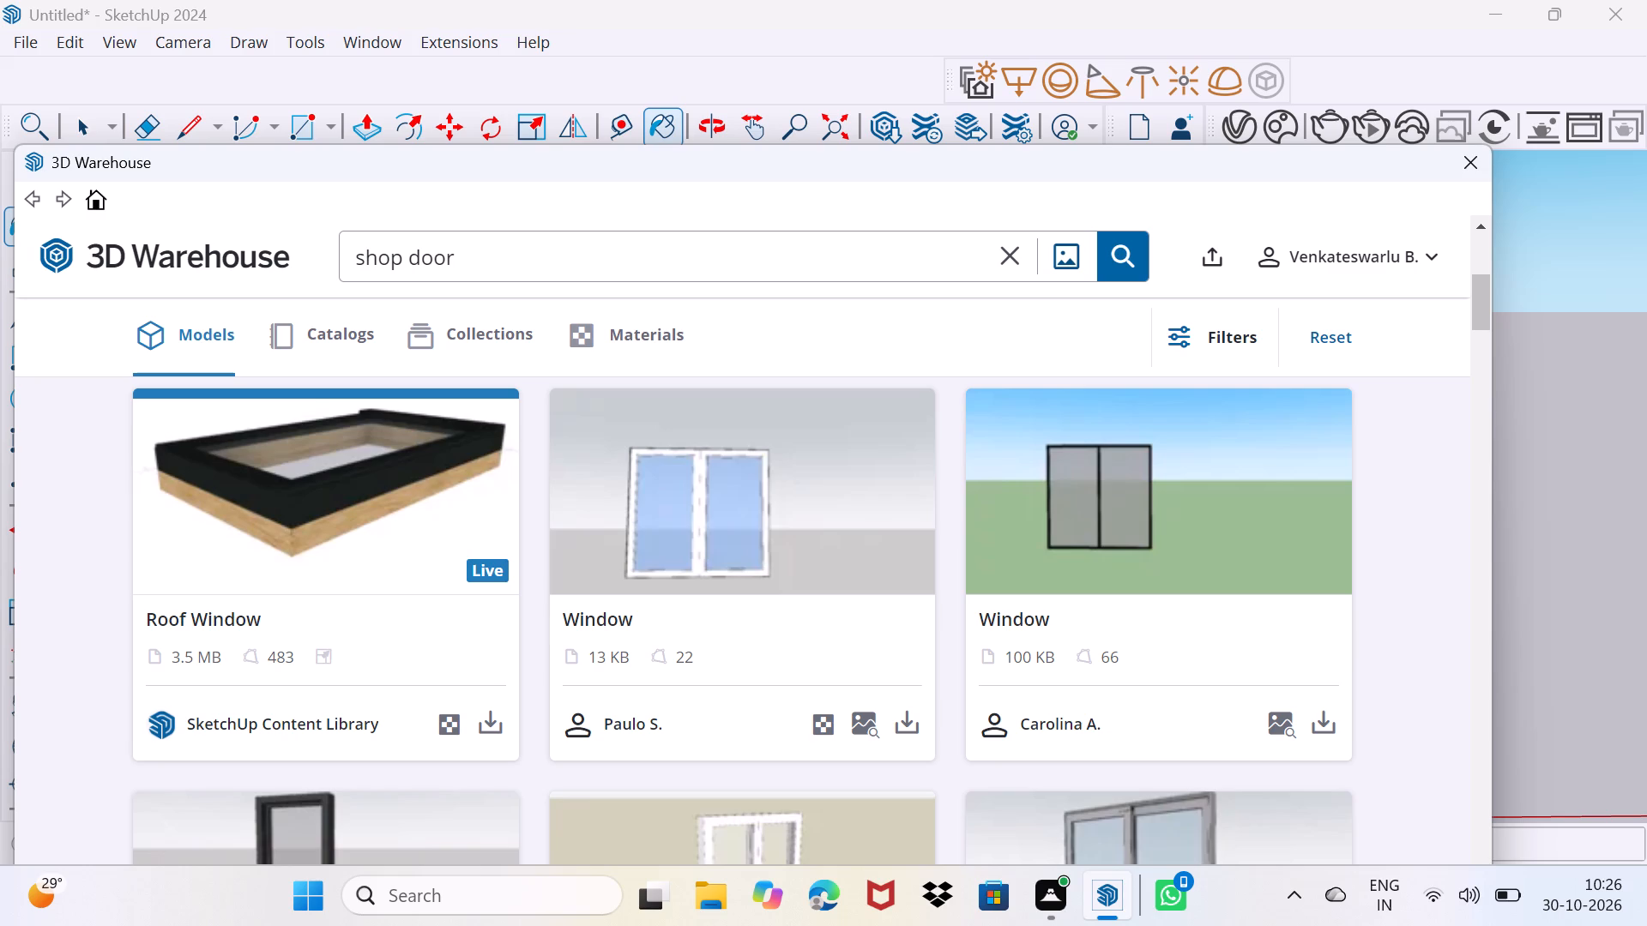
key(s)
key(Return)
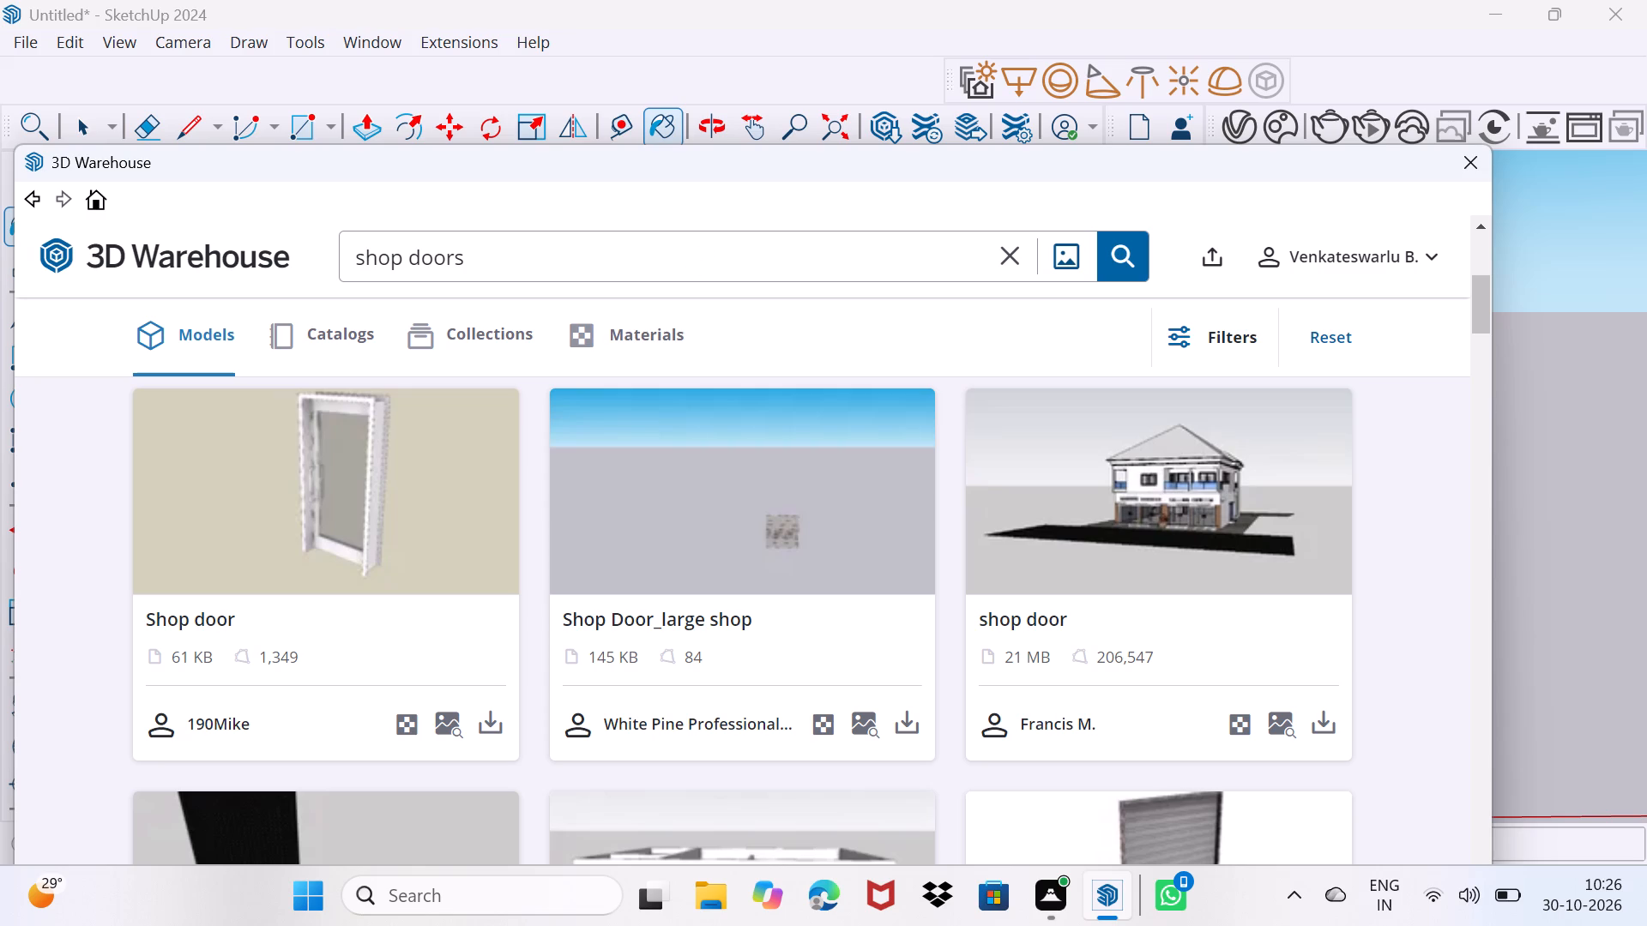
scroll(595, 324, down, 5)
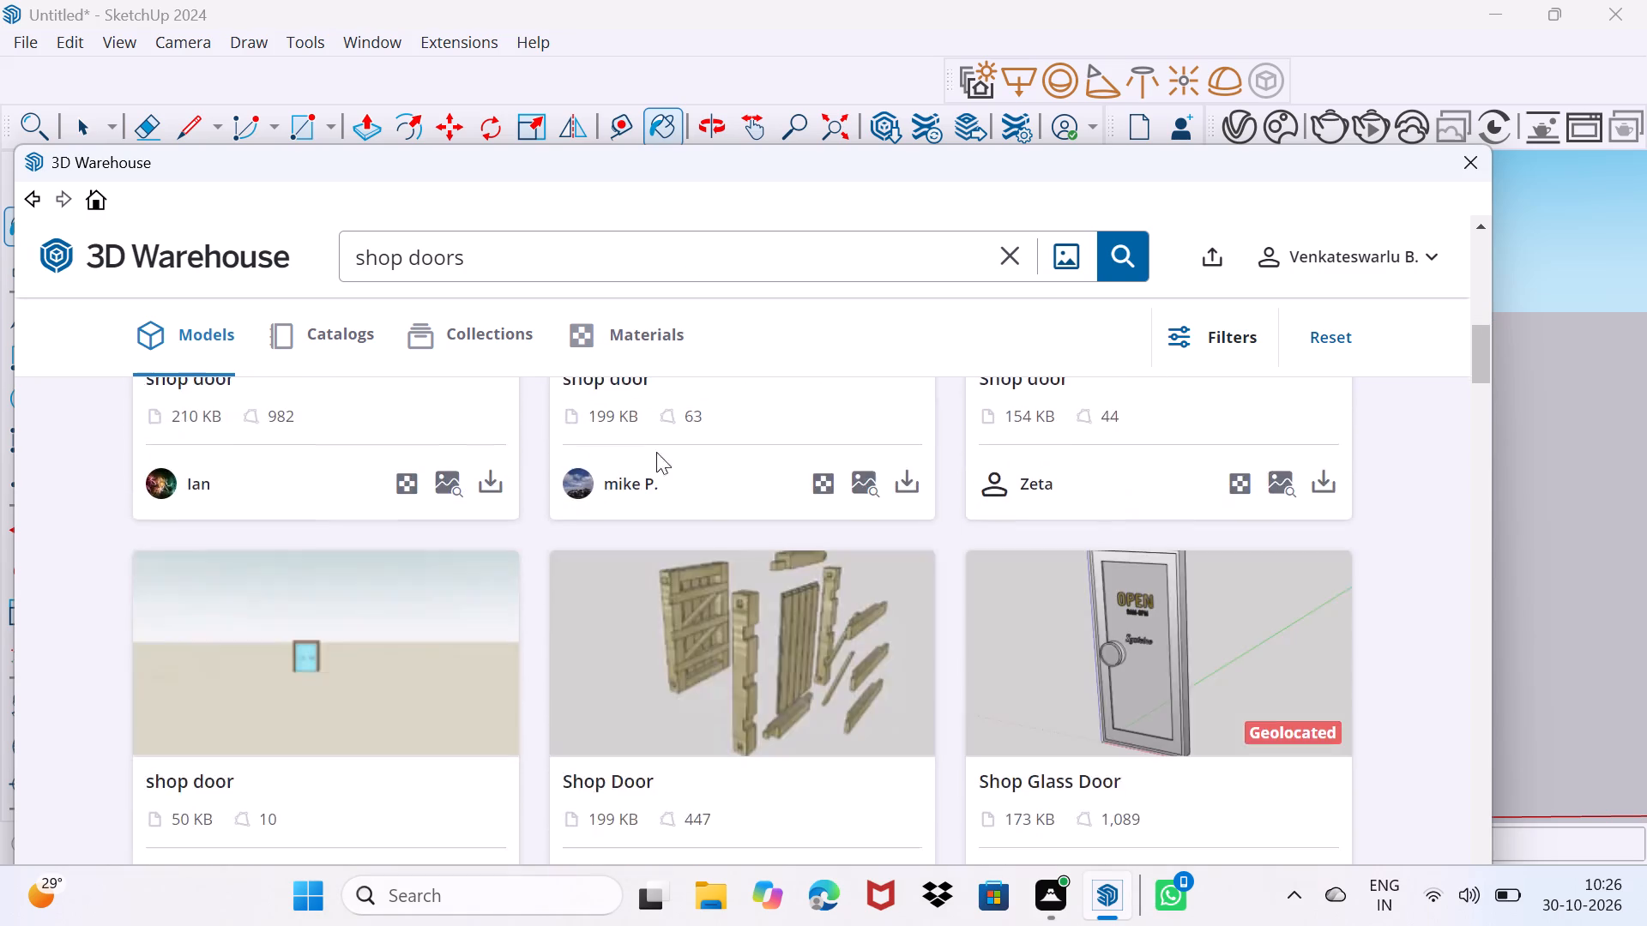
scroll(724, 537, down, 4)
scroll(758, 609, down, 5)
scroll(824, 633, down, 4)
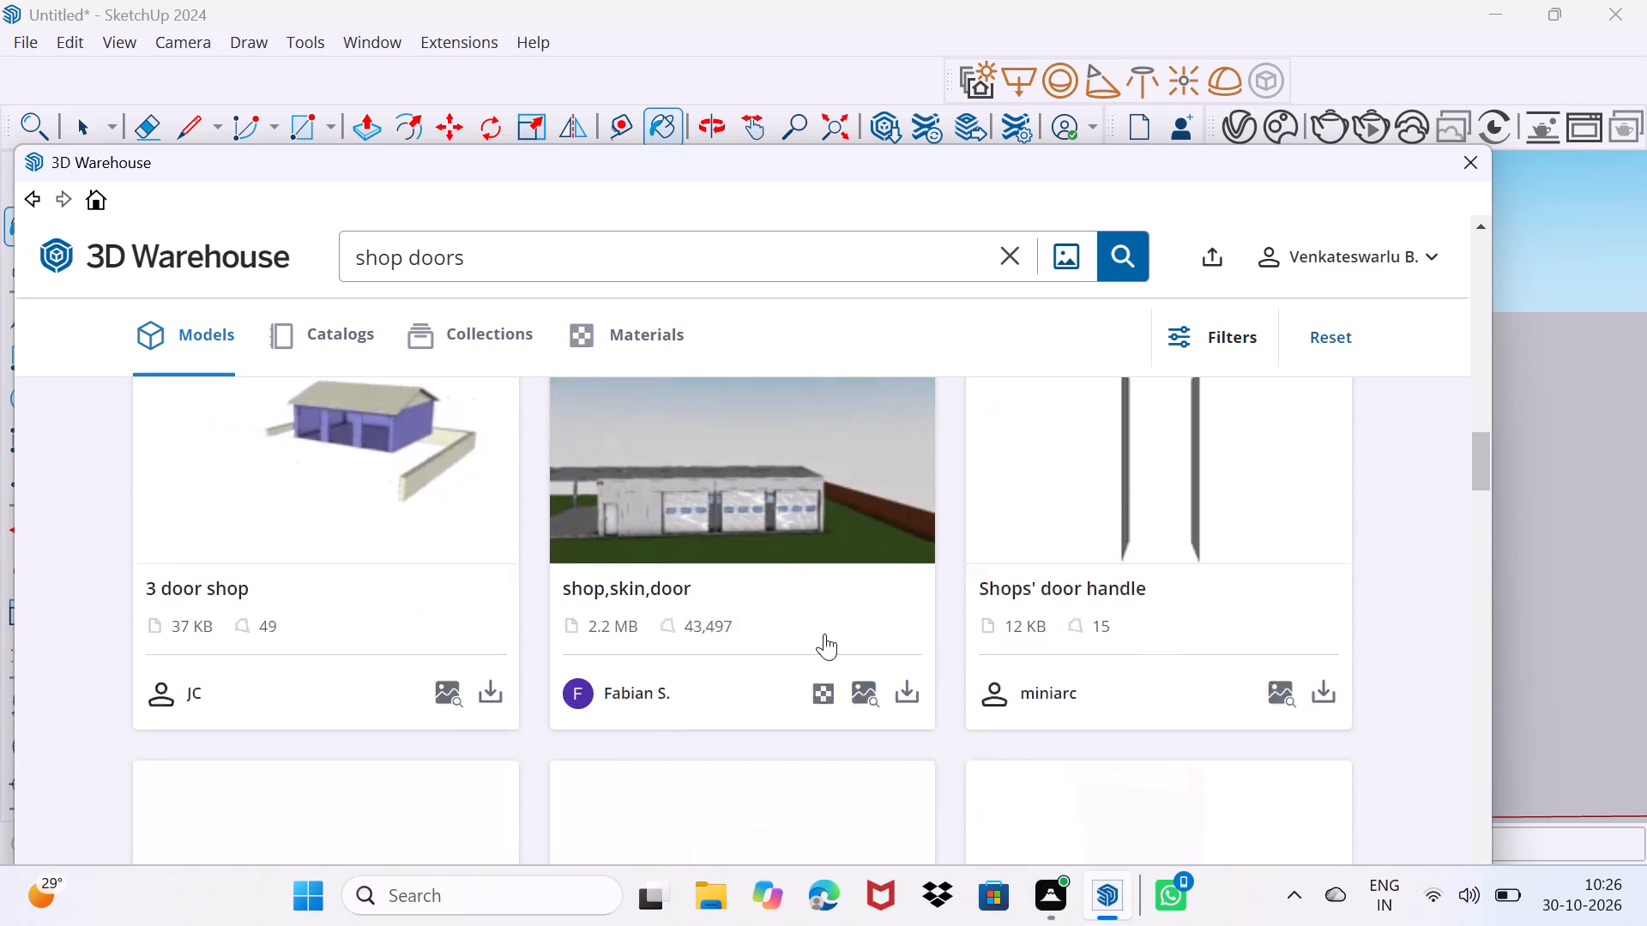
scroll(825, 628, down, 4)
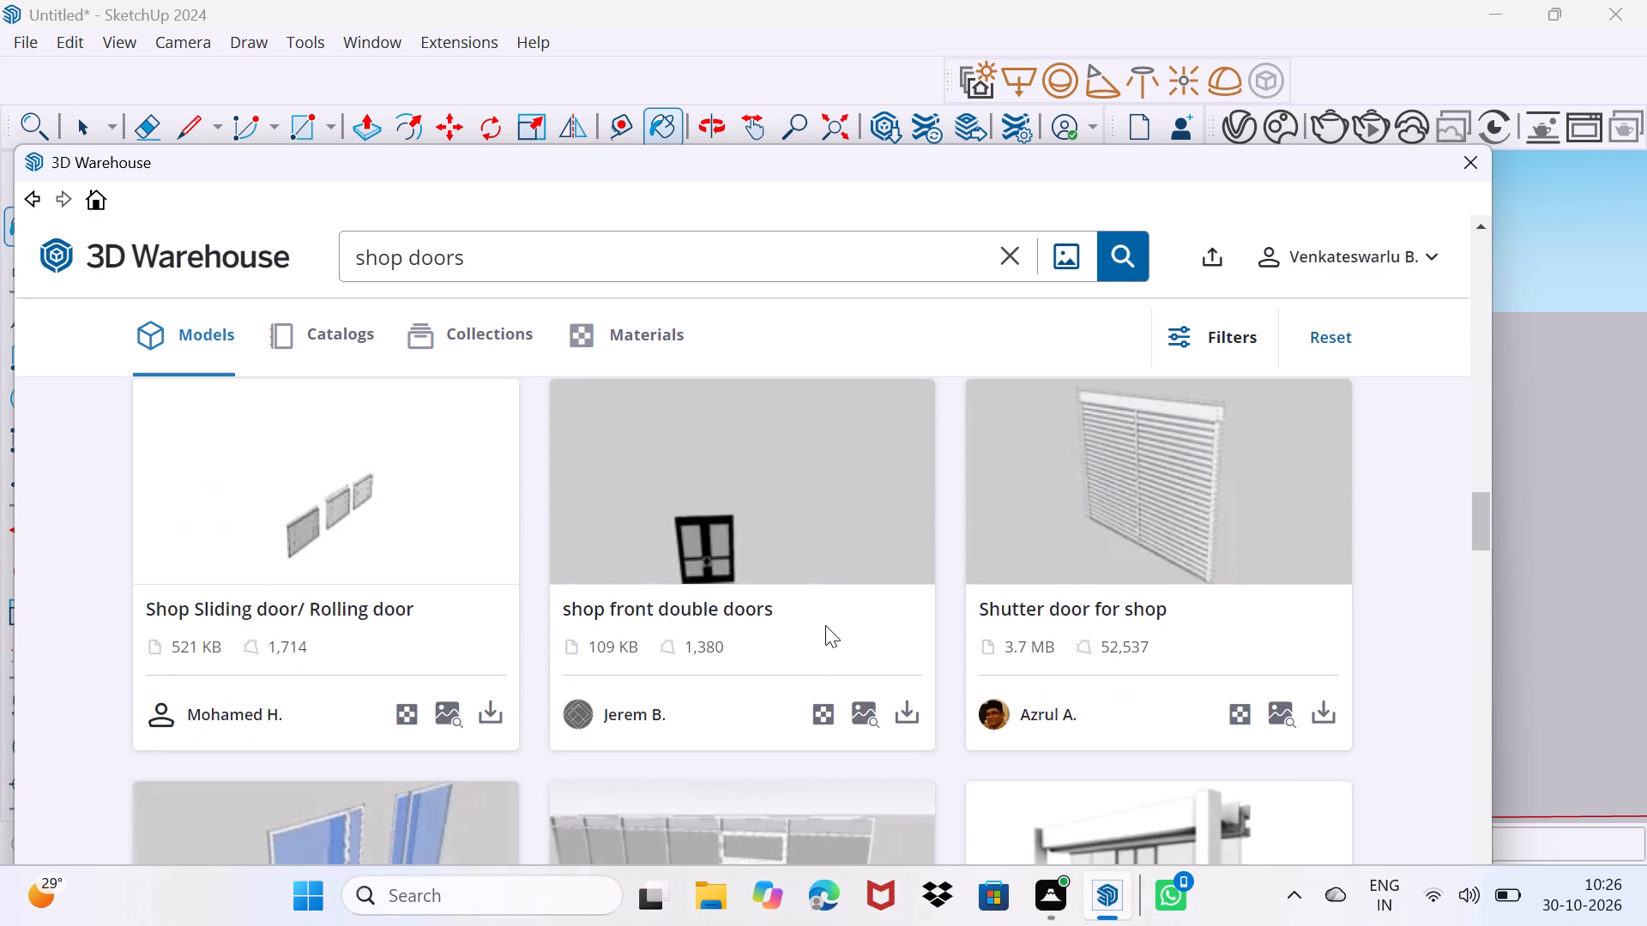
scroll(825, 625, down, 3)
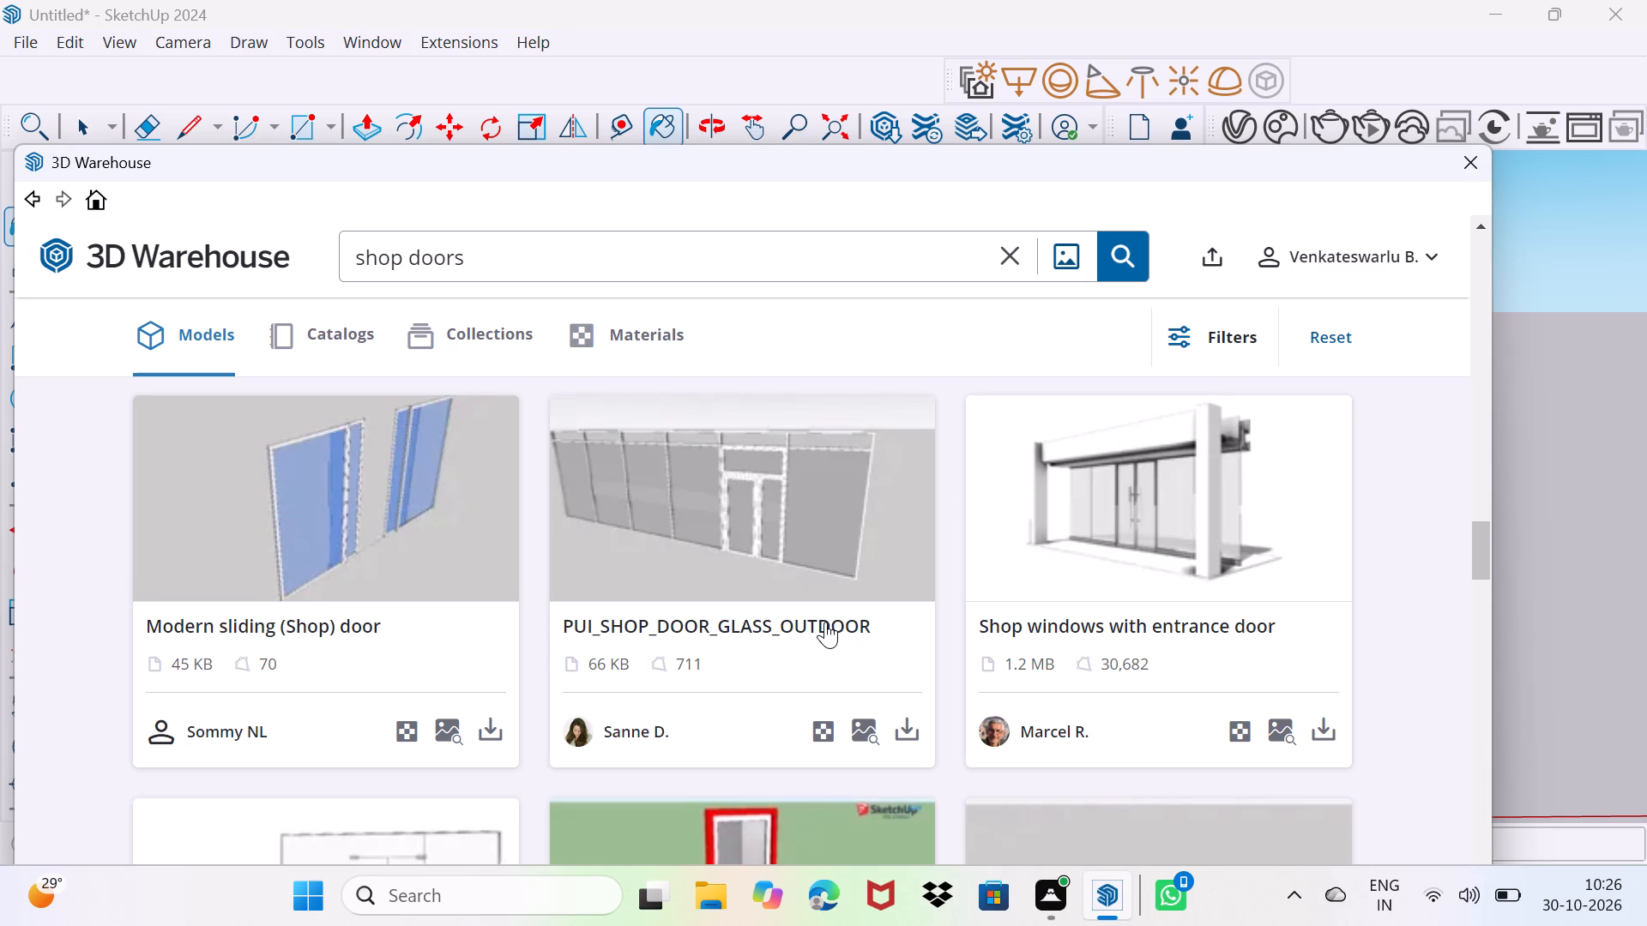
scroll(911, 551, up, 8)
scroll(910, 550, down, 3)
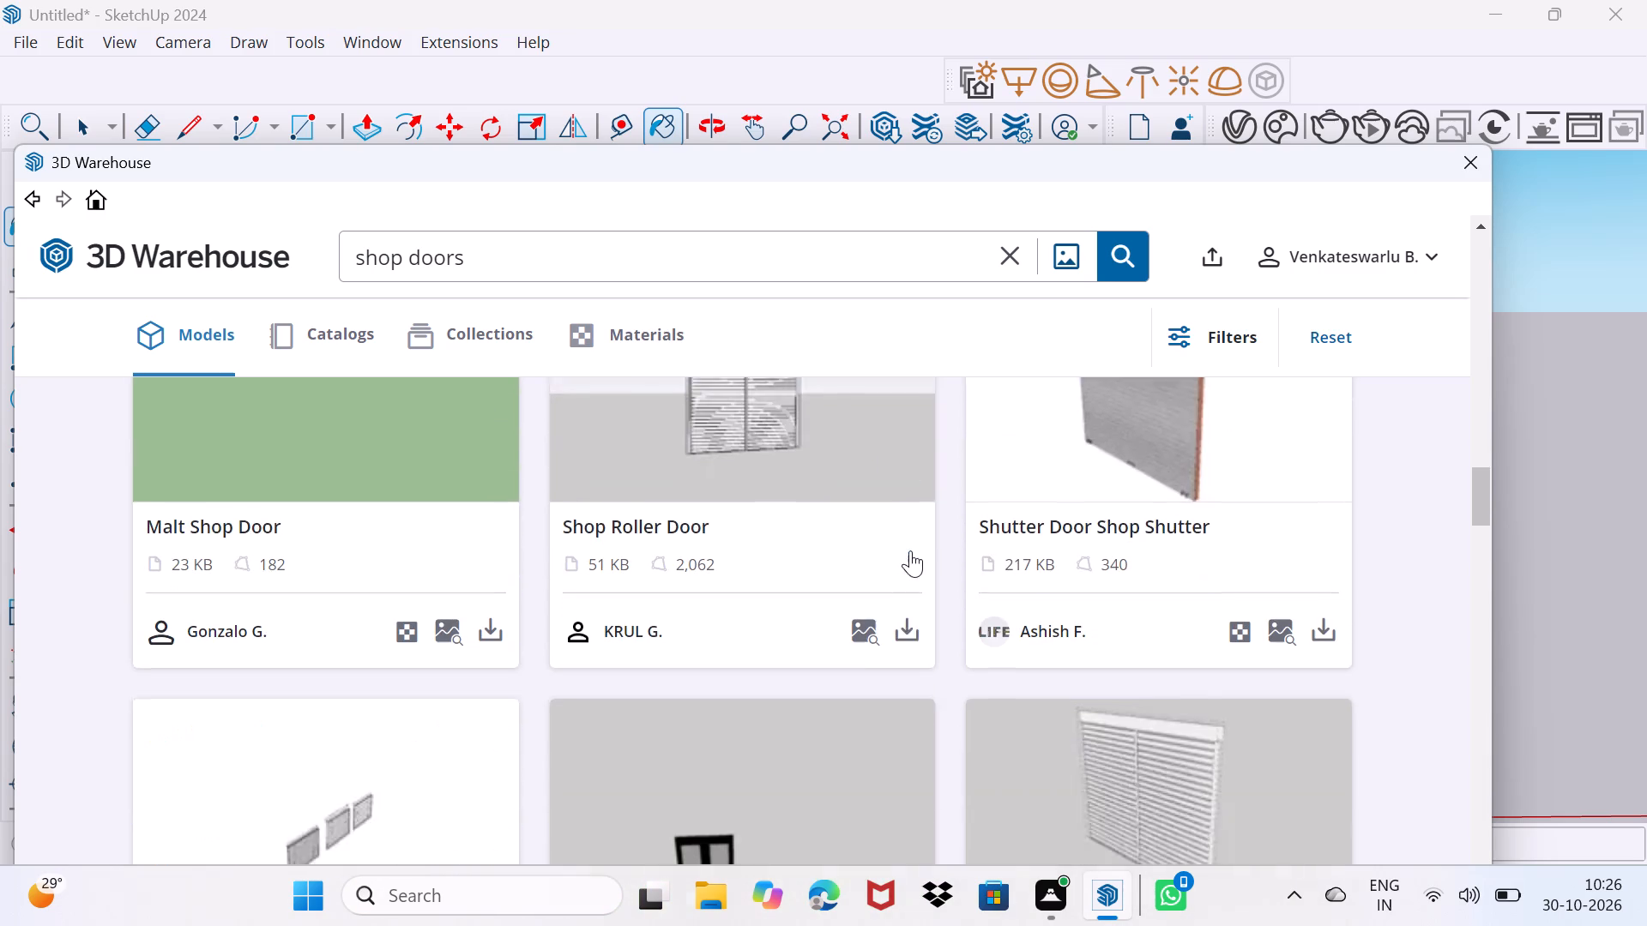
scroll(1186, 749, down, 3)
scroll(1186, 749, up, 5)
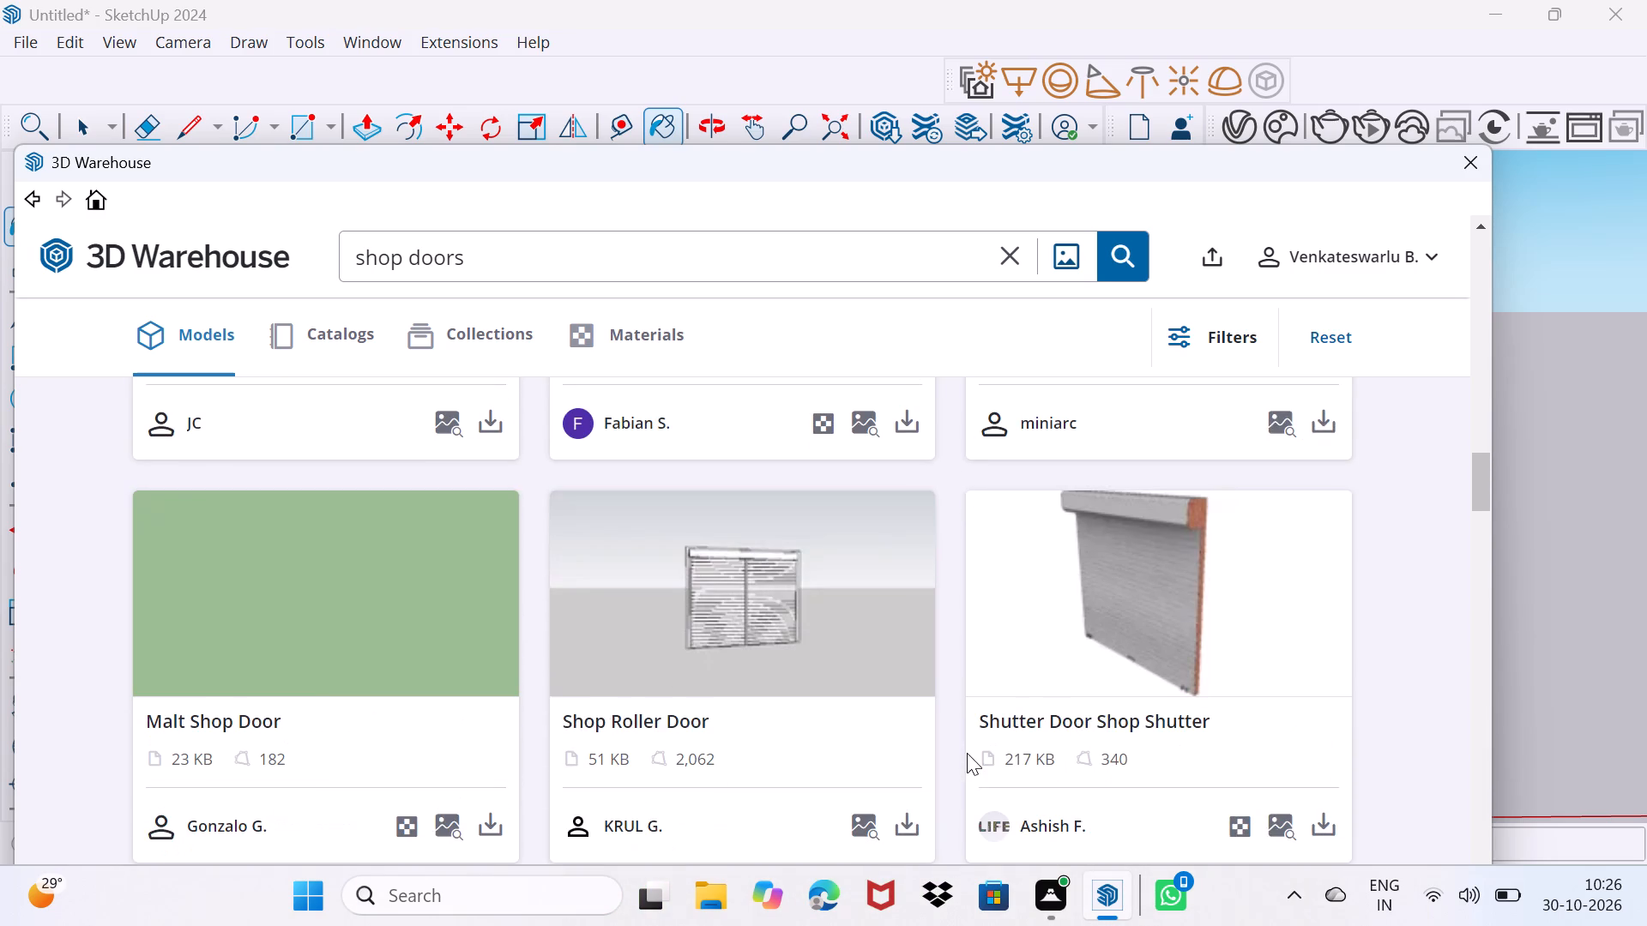
scroll(967, 753, down, 1)
click(904, 694)
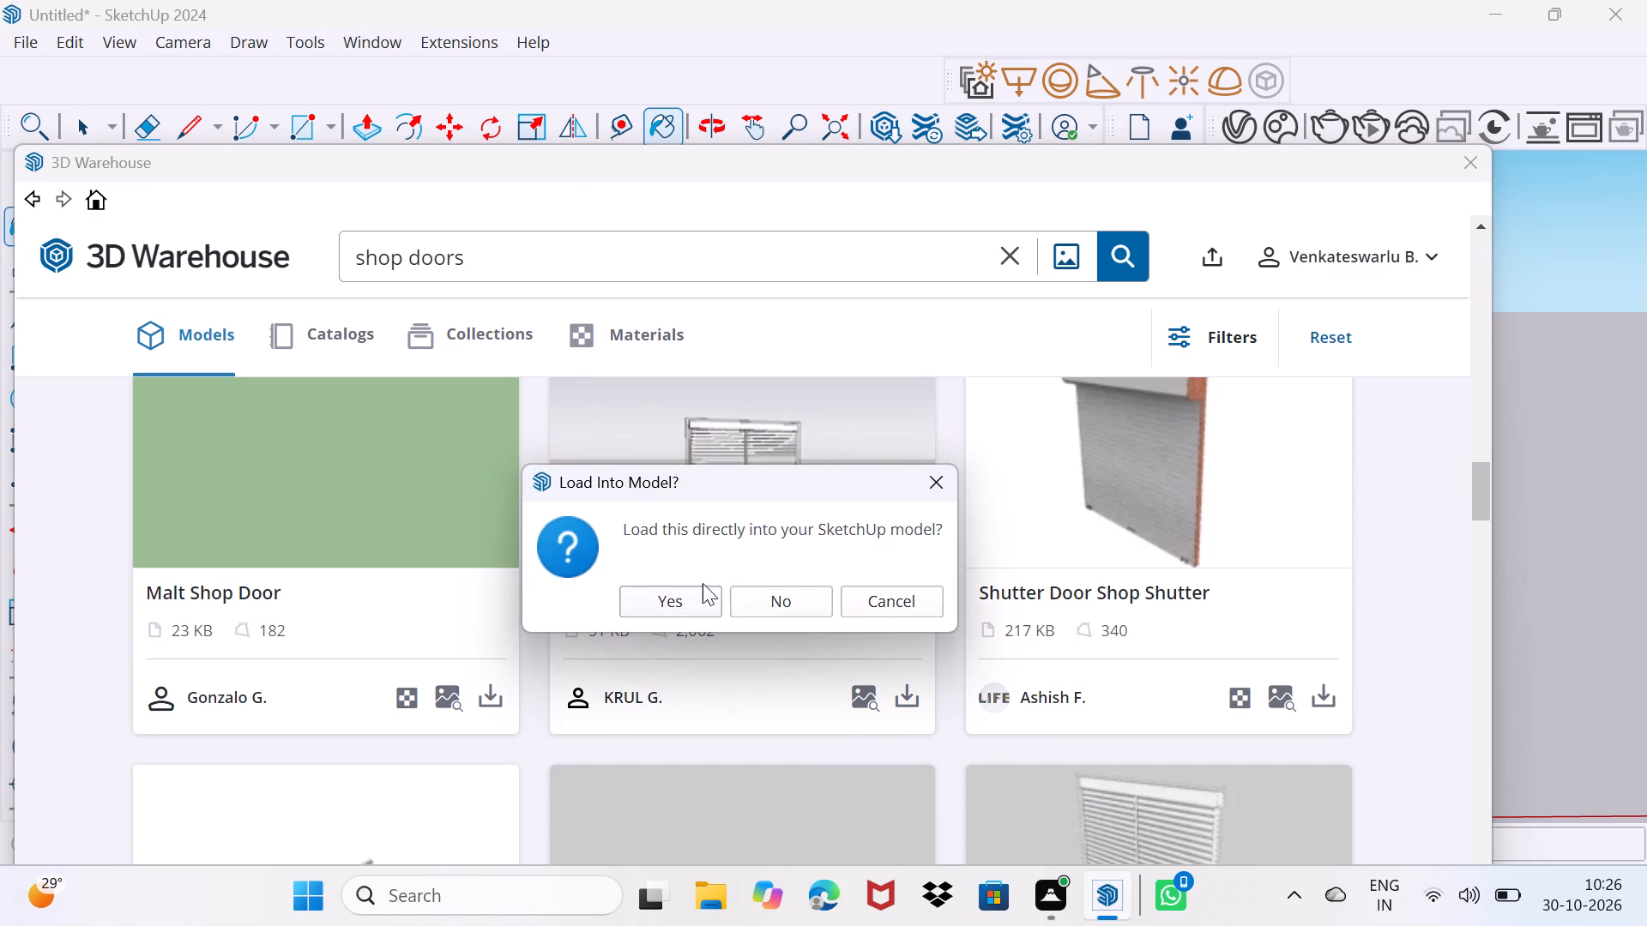
click(668, 590)
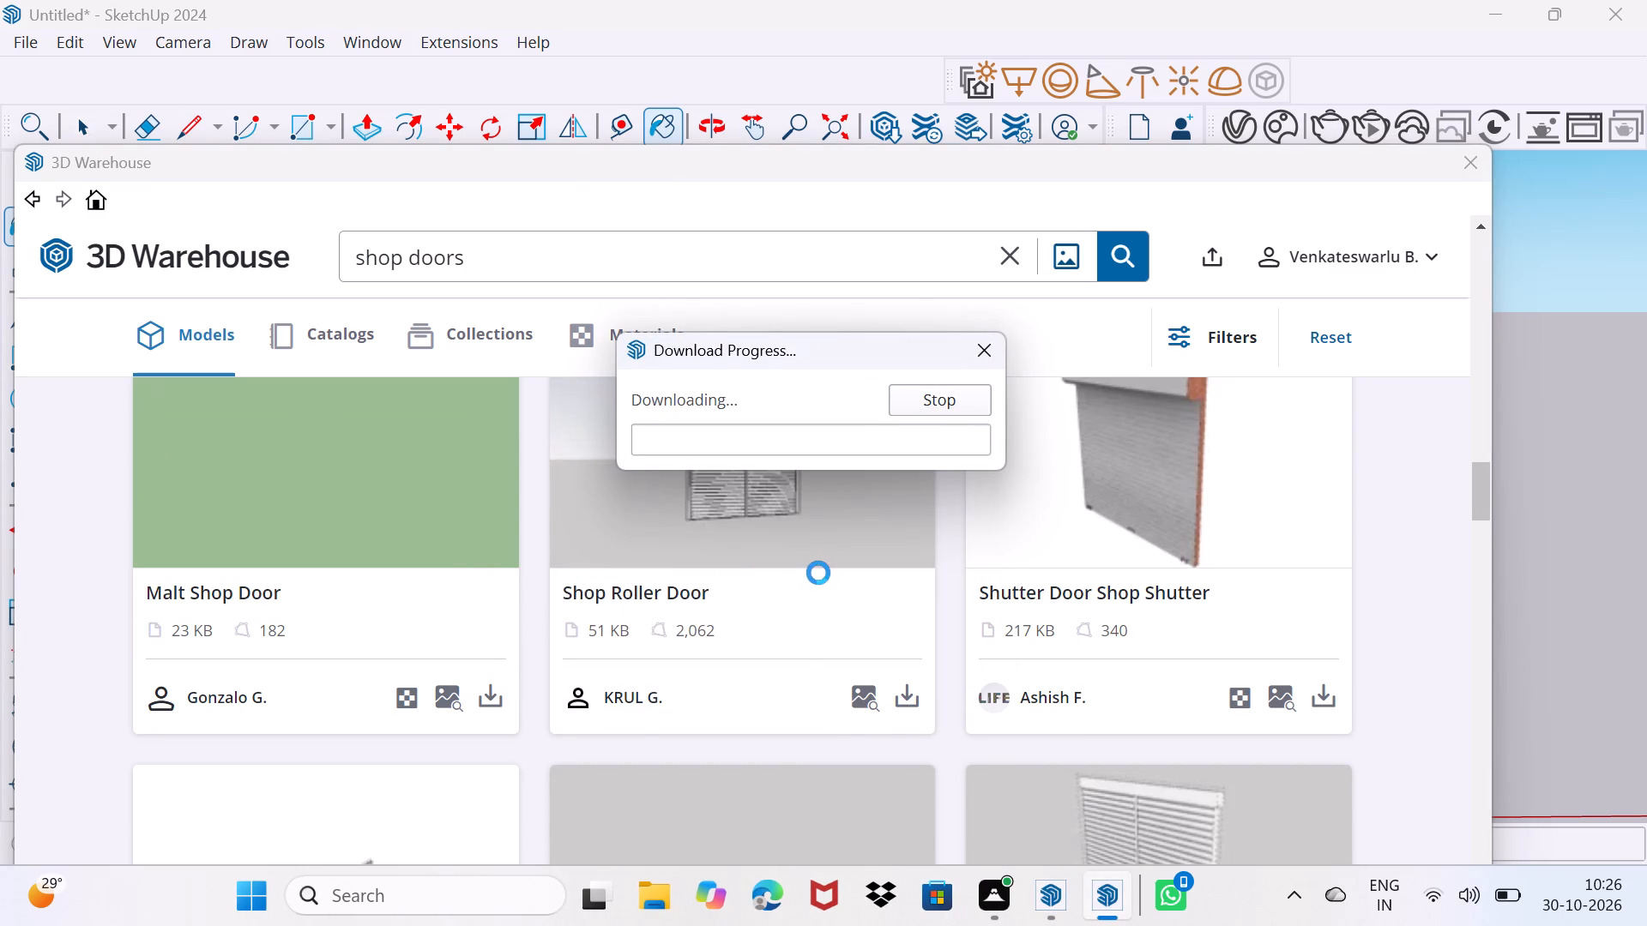
Place the roller door at the front bottom corner of the ground-level opening below the blue wall's large window.
scroll(800, 590, down, 2)
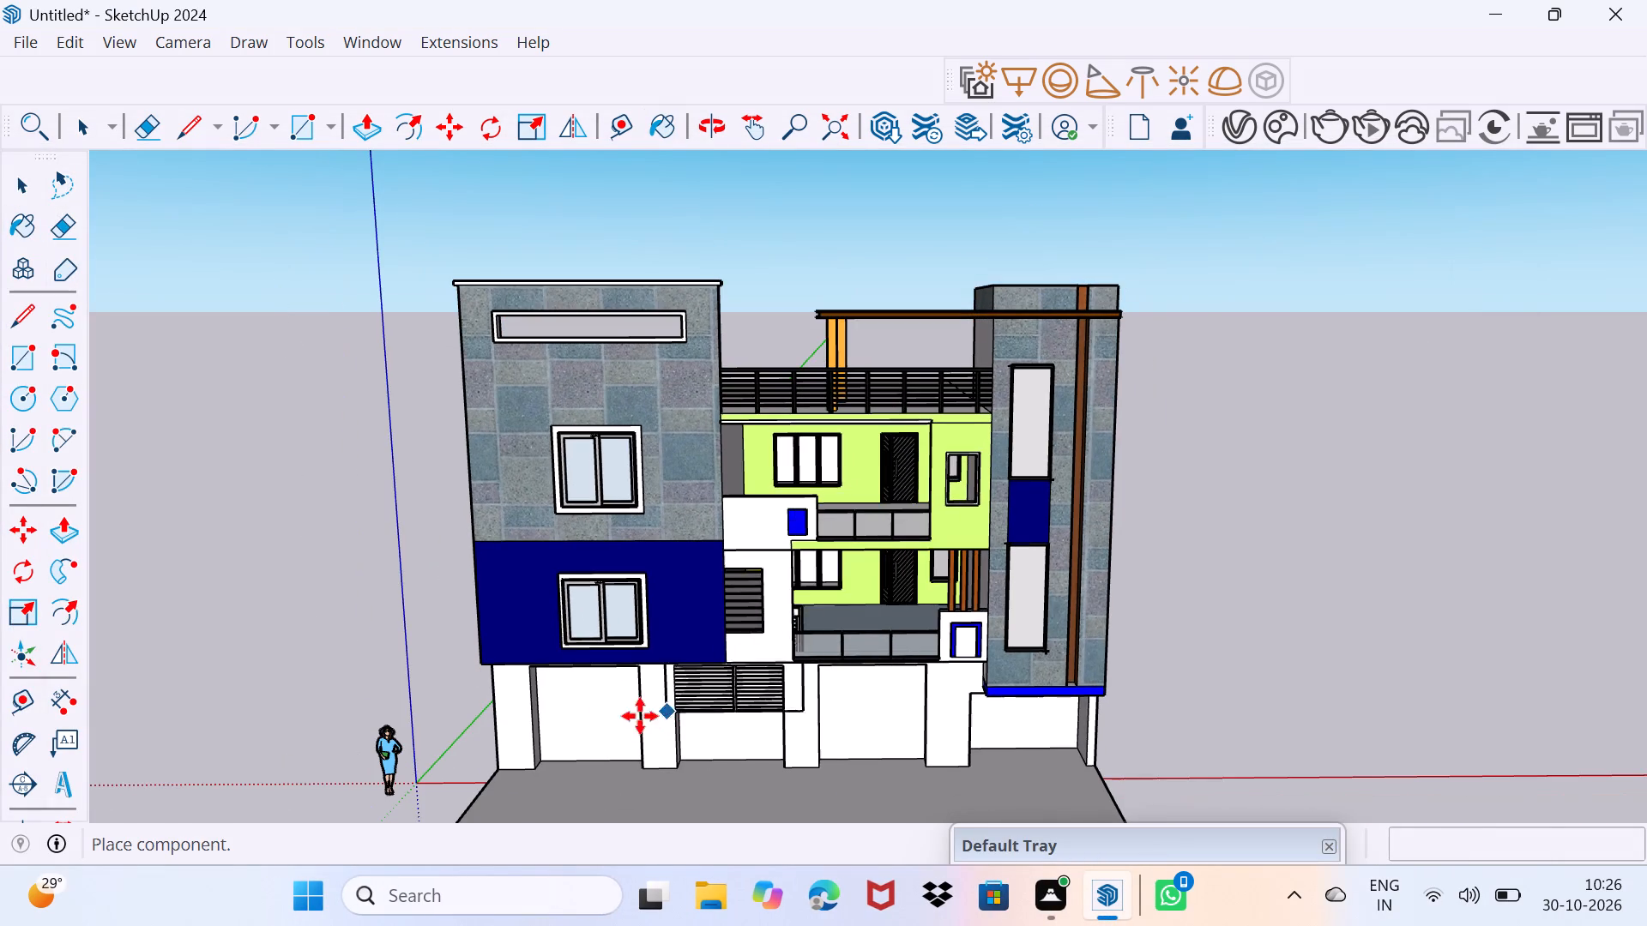
scroll(554, 773, up, 16)
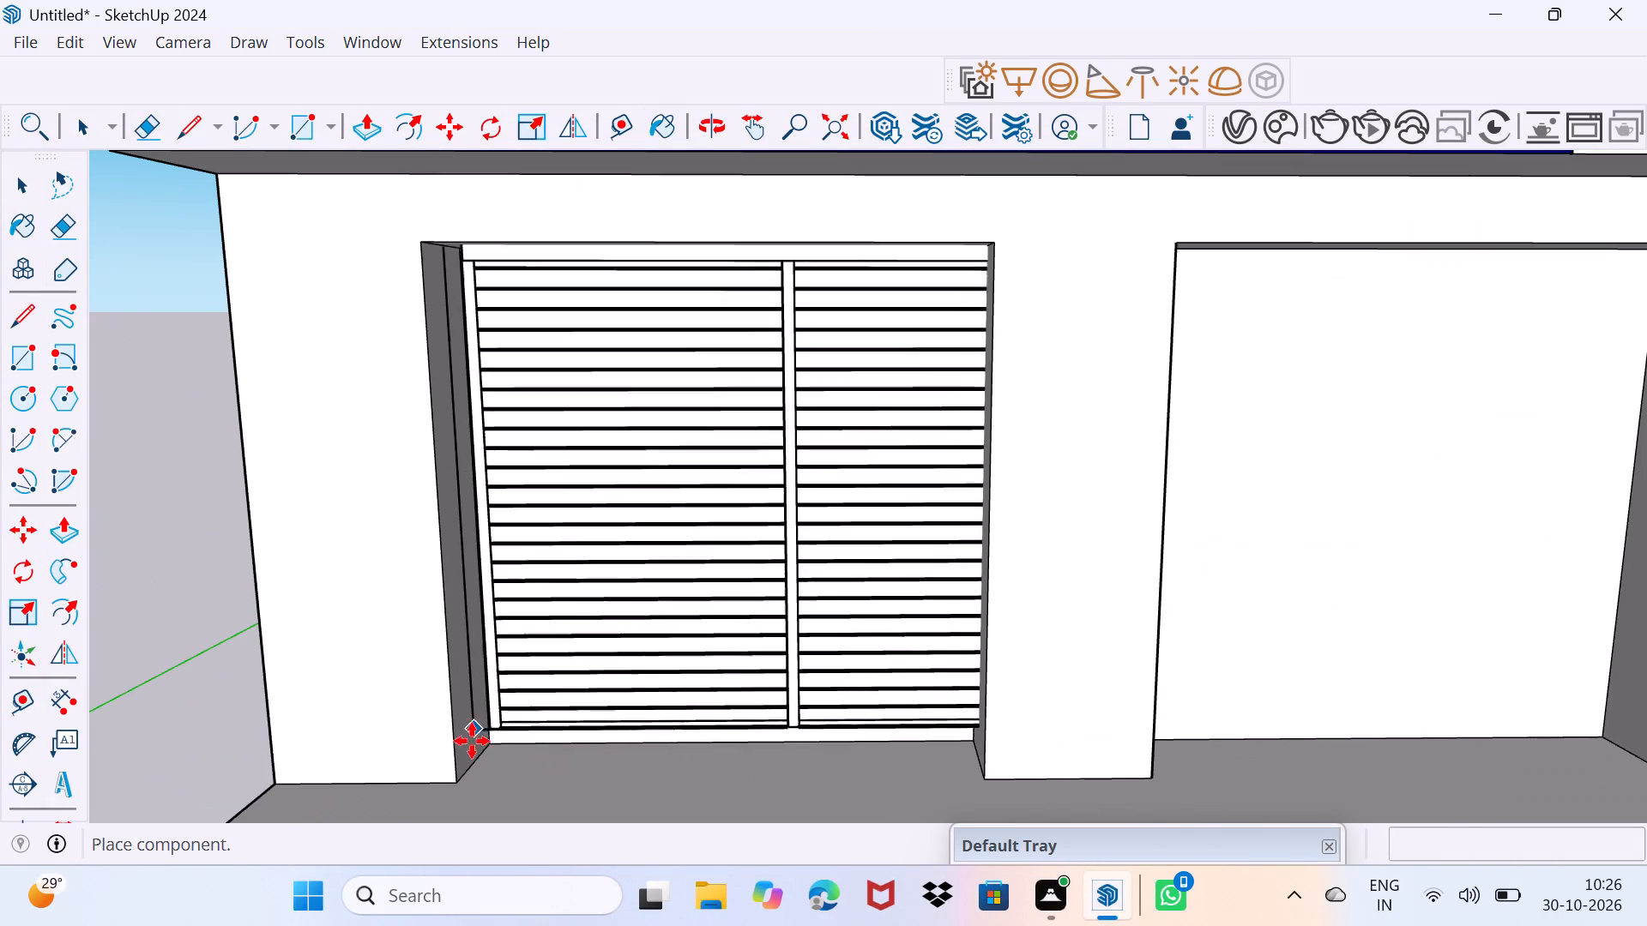
click(454, 779)
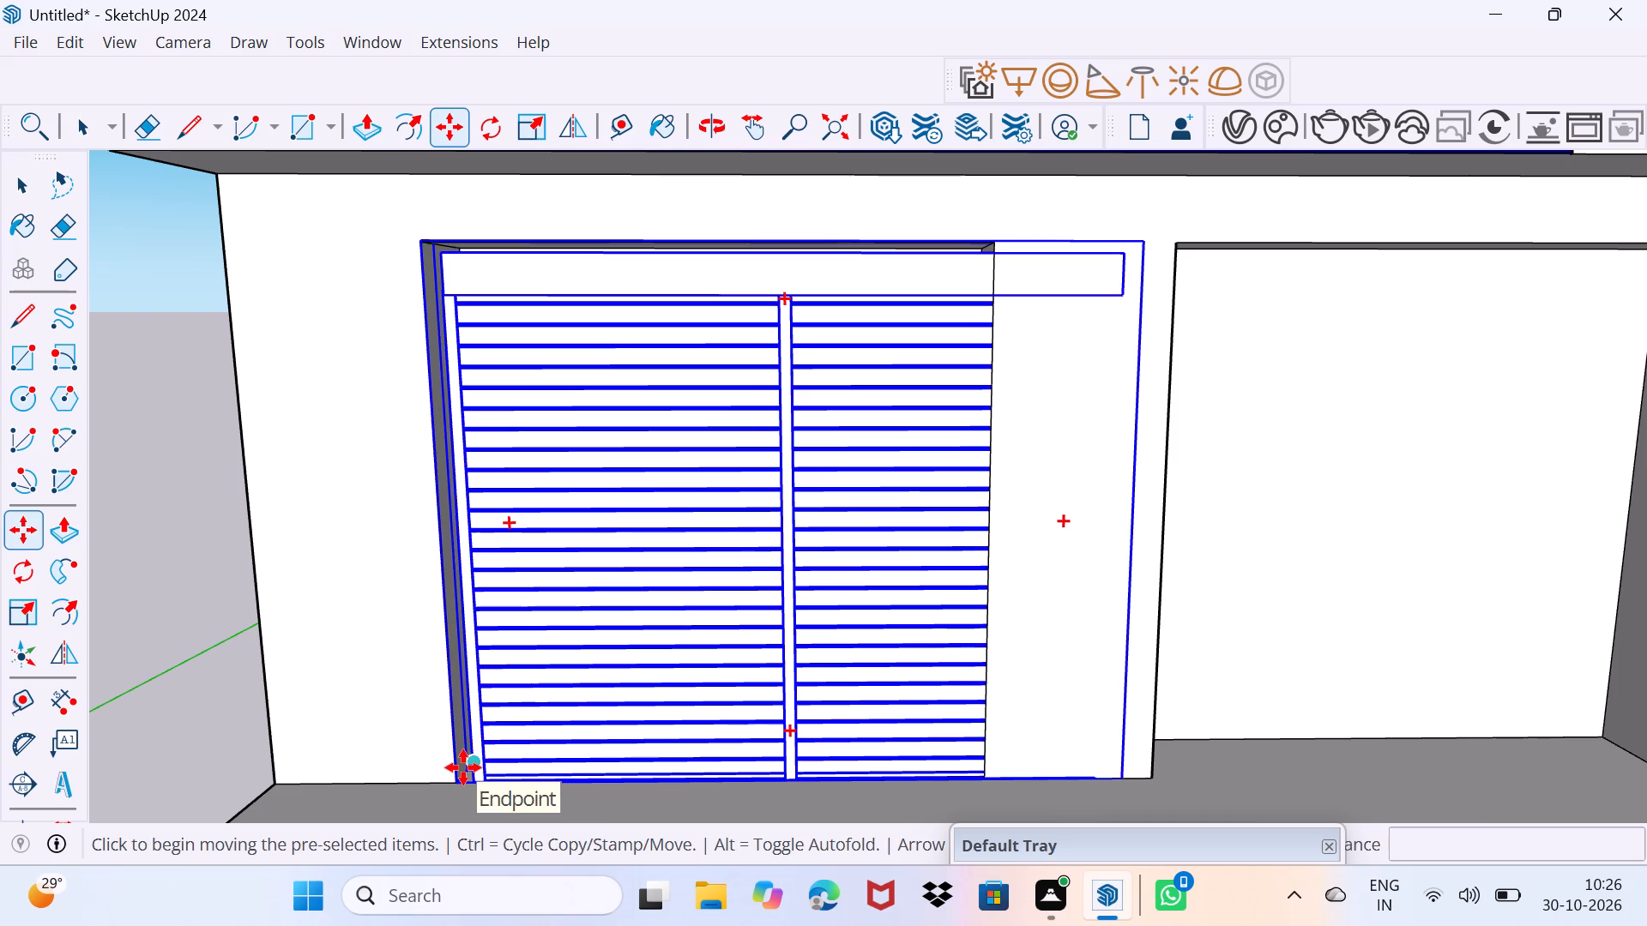
Scale the roller door's width by about 0.79 so it ends at the opening's far side.
key(s)
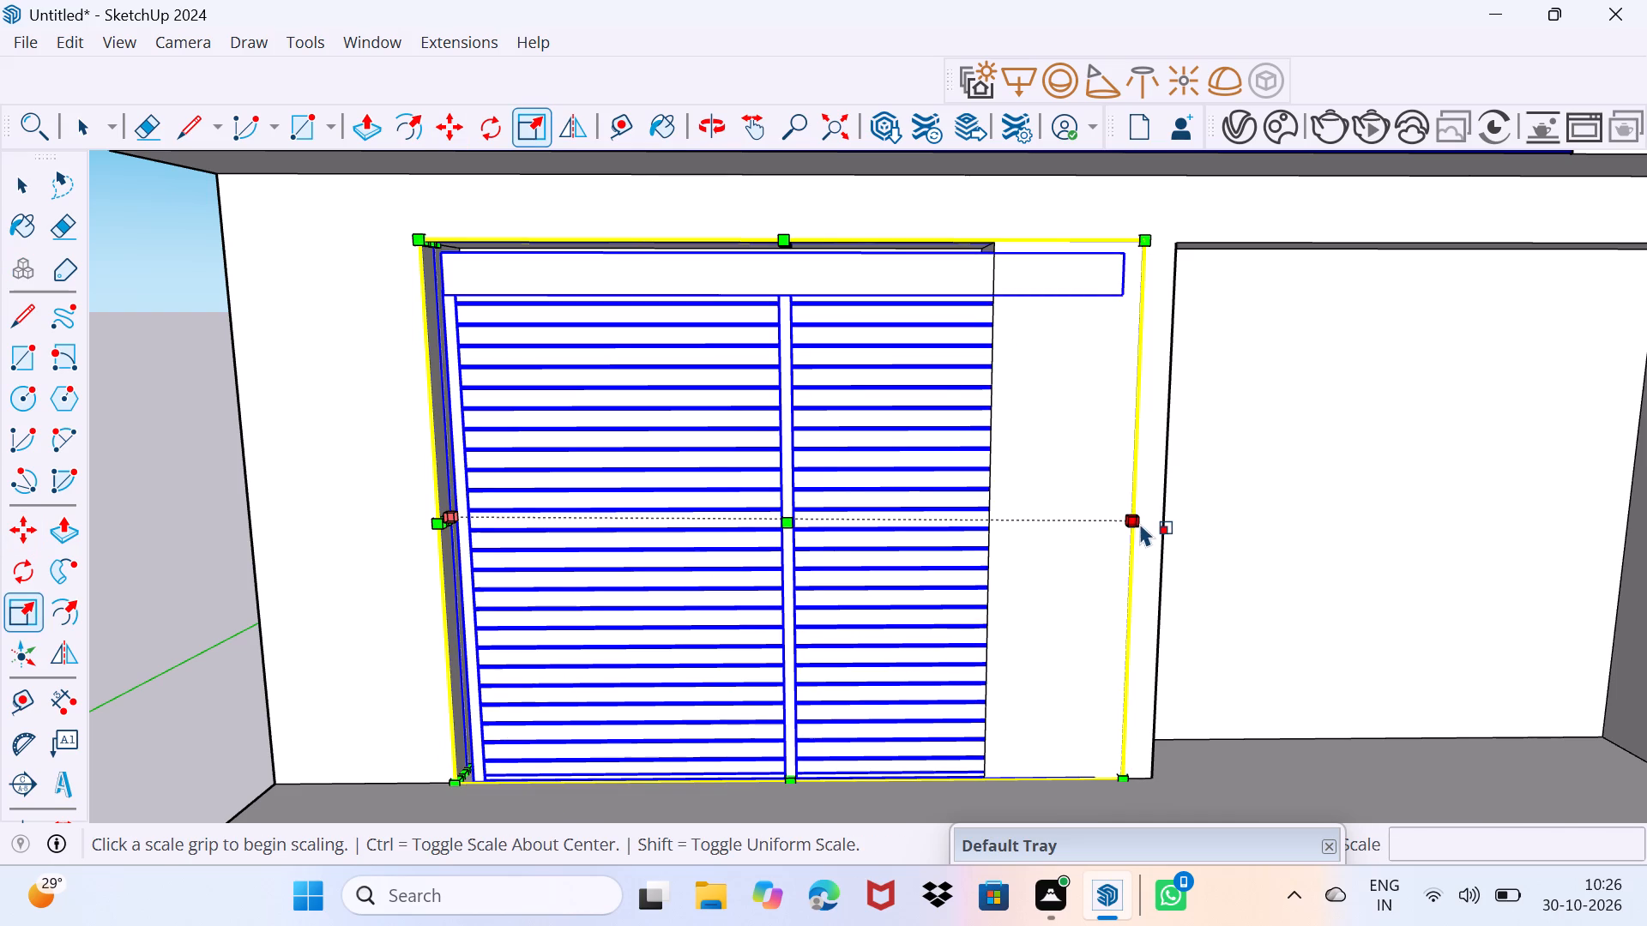
drag(1139, 523, 992, 523)
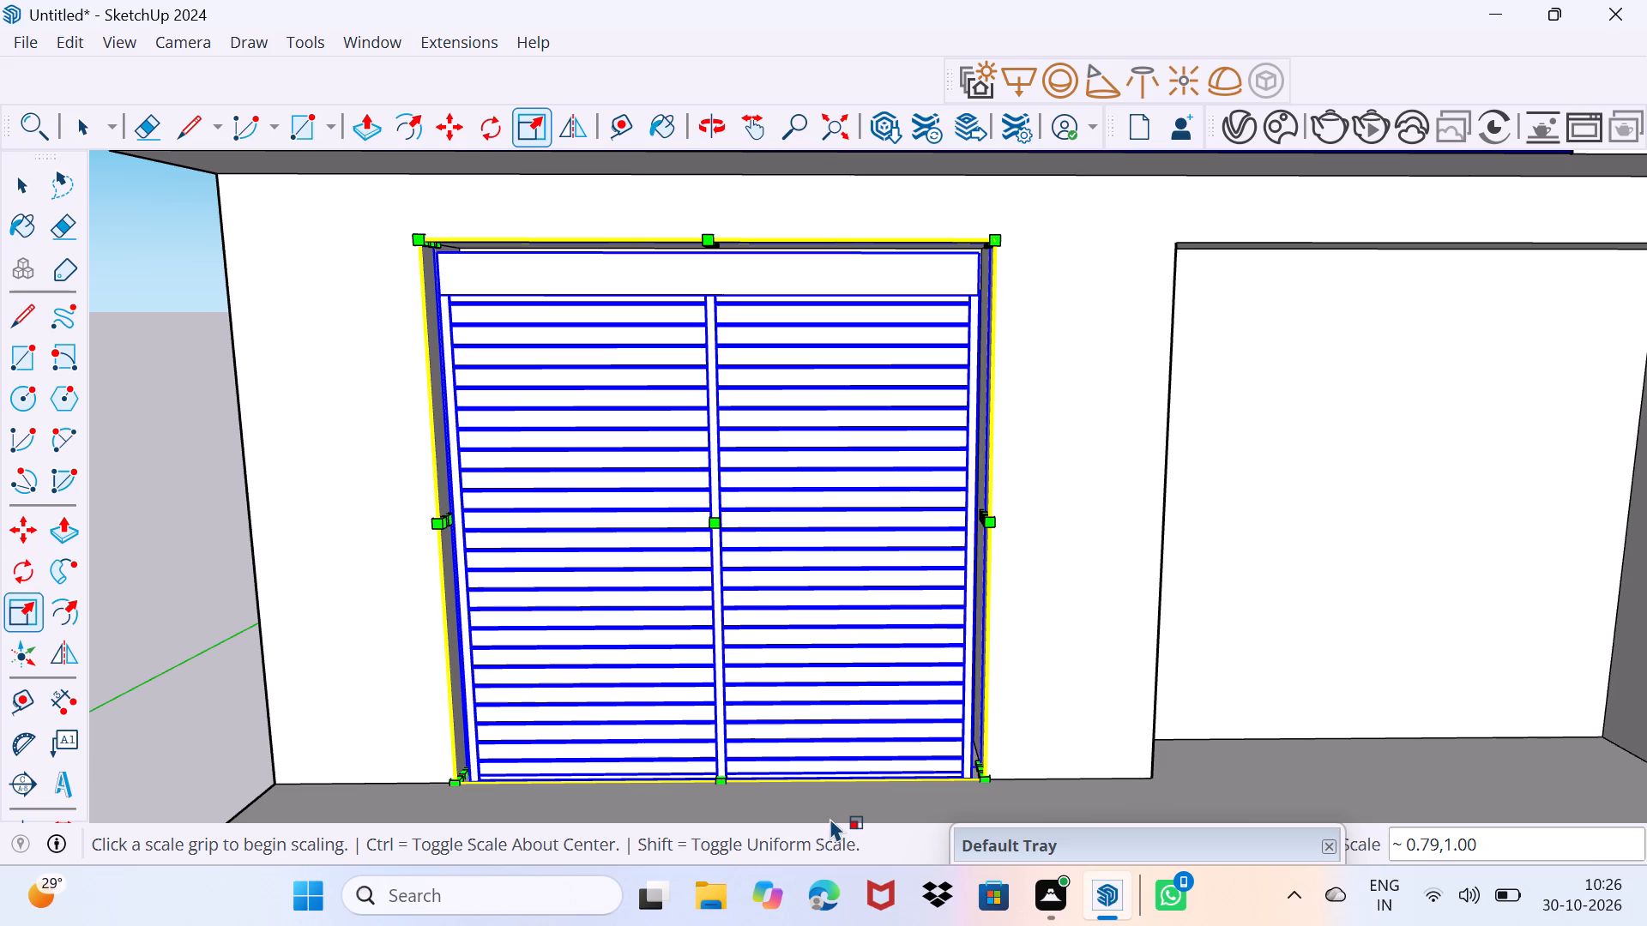
Move the roller door about 2 7/16" sideways towards the neighbouring opening so its frame overlaps the pier.
key(m)
scroll(1027, 773, up, 3)
middle_drag(948, 815, 886, 803)
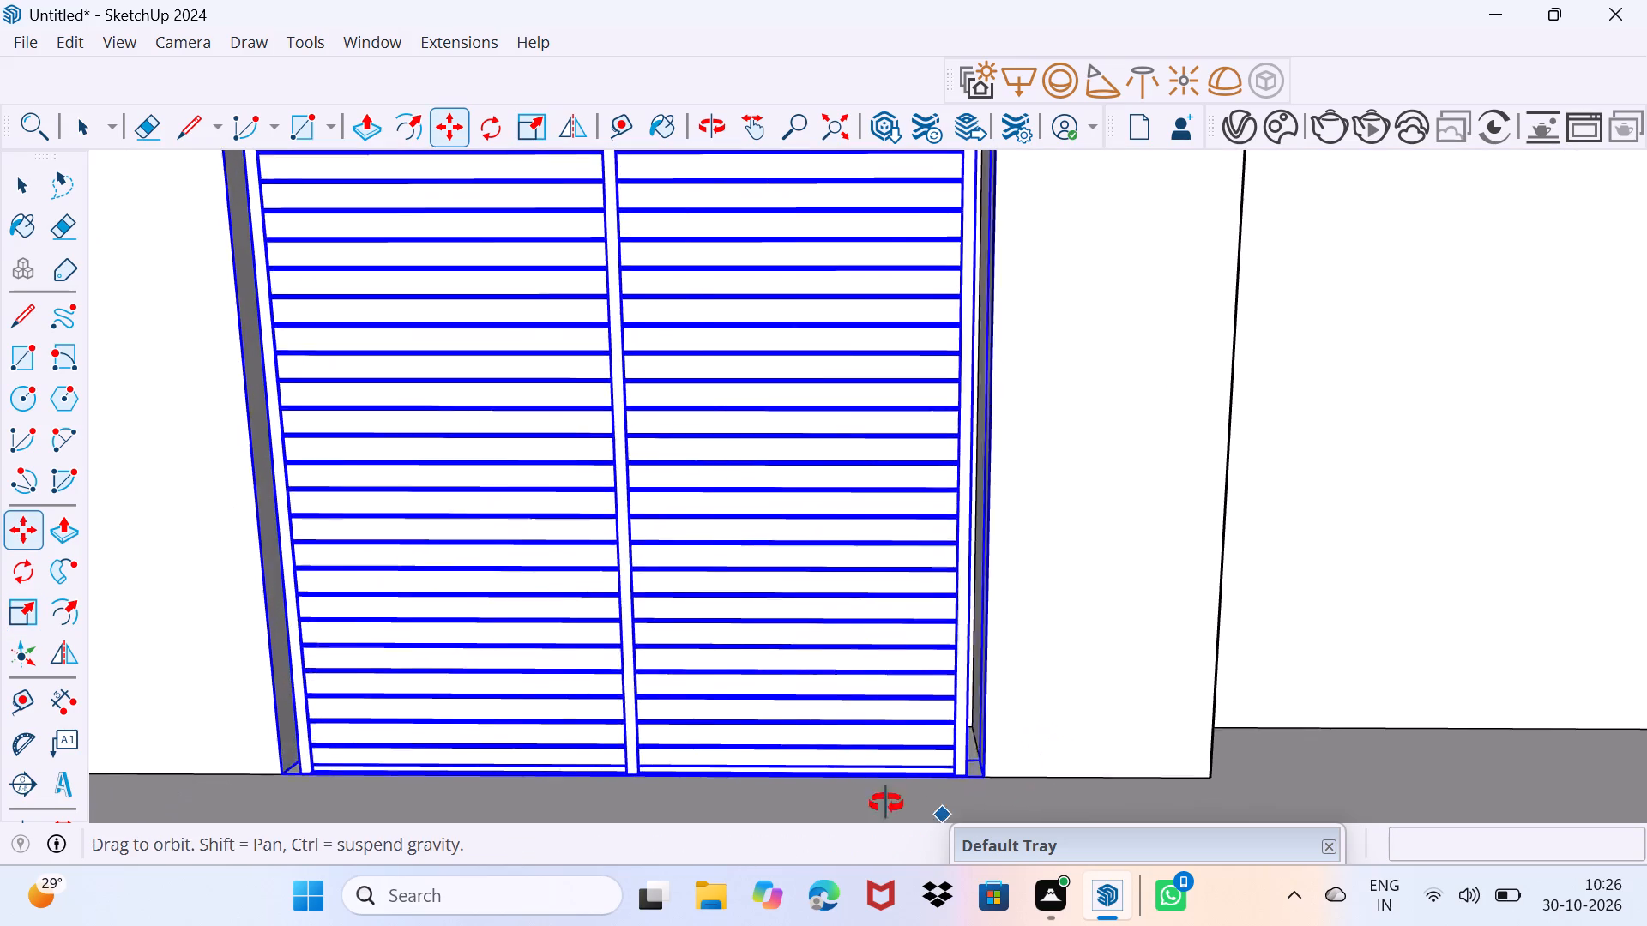
middle_drag(886, 803, 790, 820)
scroll(955, 809, up, 6)
drag(939, 796, 963, 793)
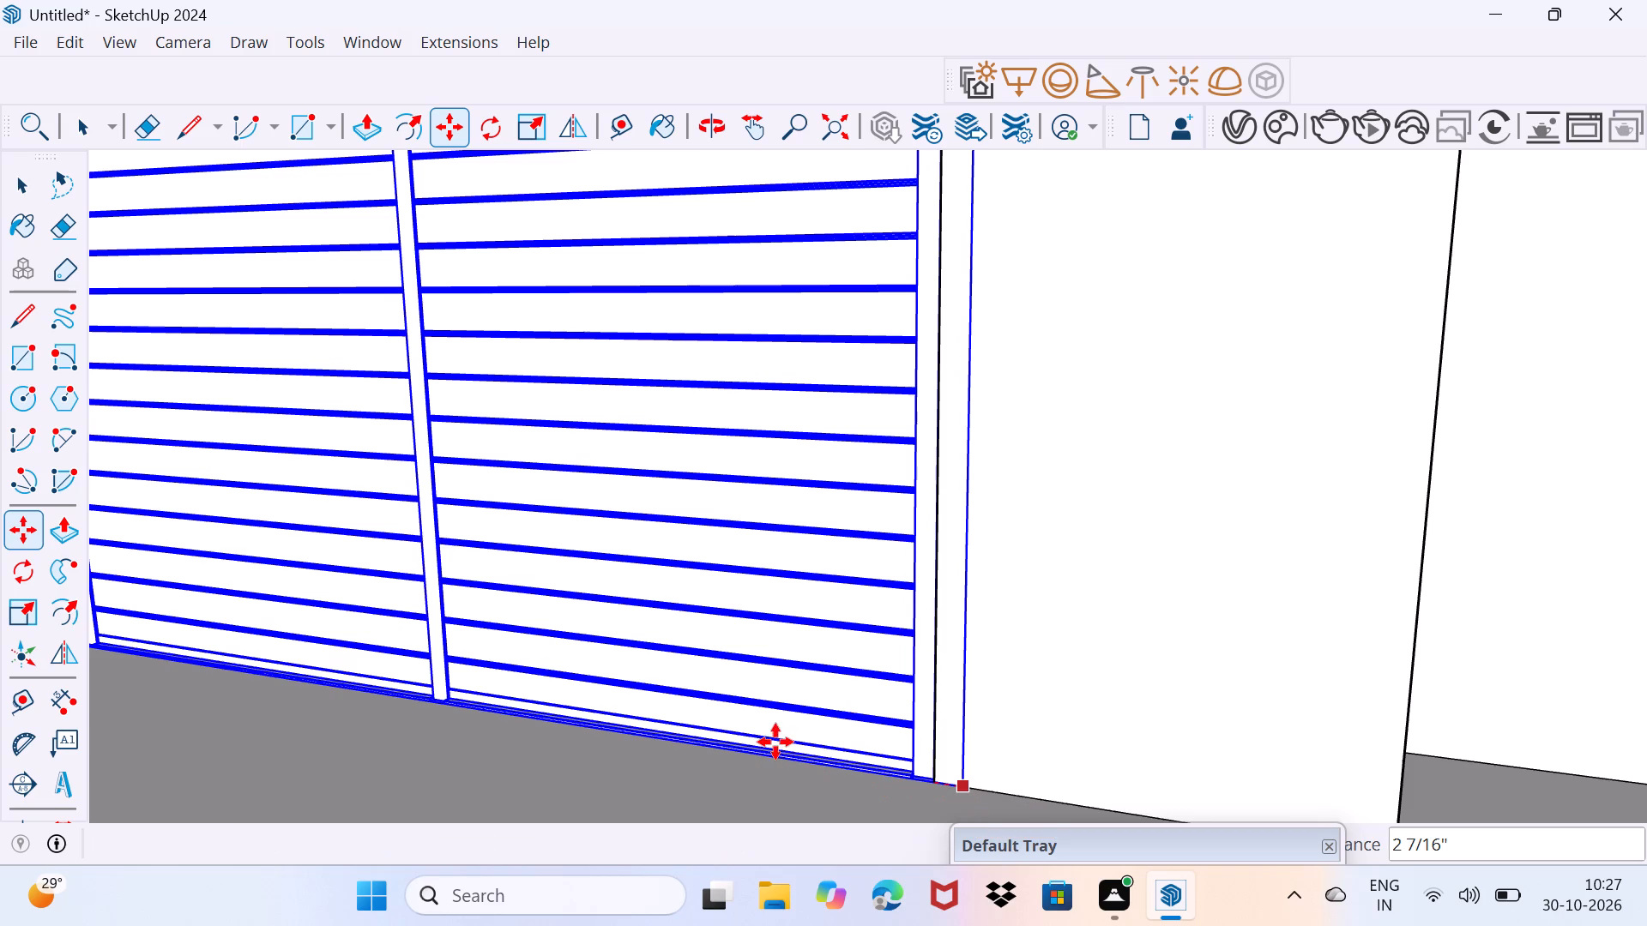
Widen the roller door by a factor of about 1.02 from its side nearest the building's outer corner.
scroll(775, 743, down, 2)
middle_drag(588, 709, 855, 707)
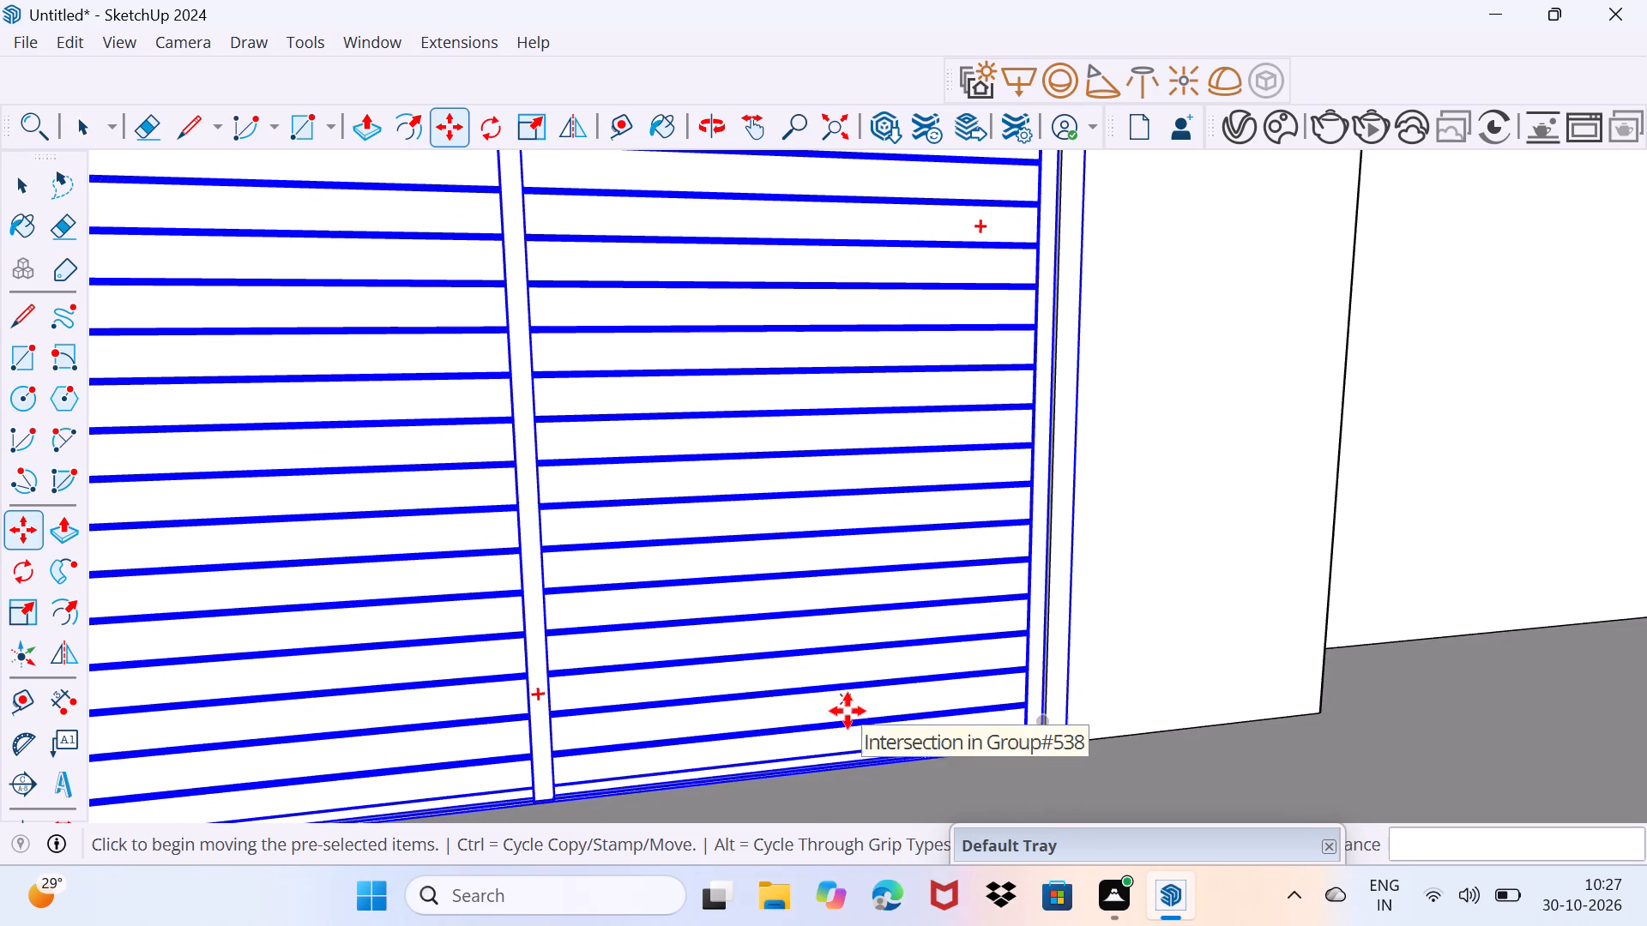
key(s)
scroll(803, 687, down, 4)
middle_drag(593, 695, 724, 694)
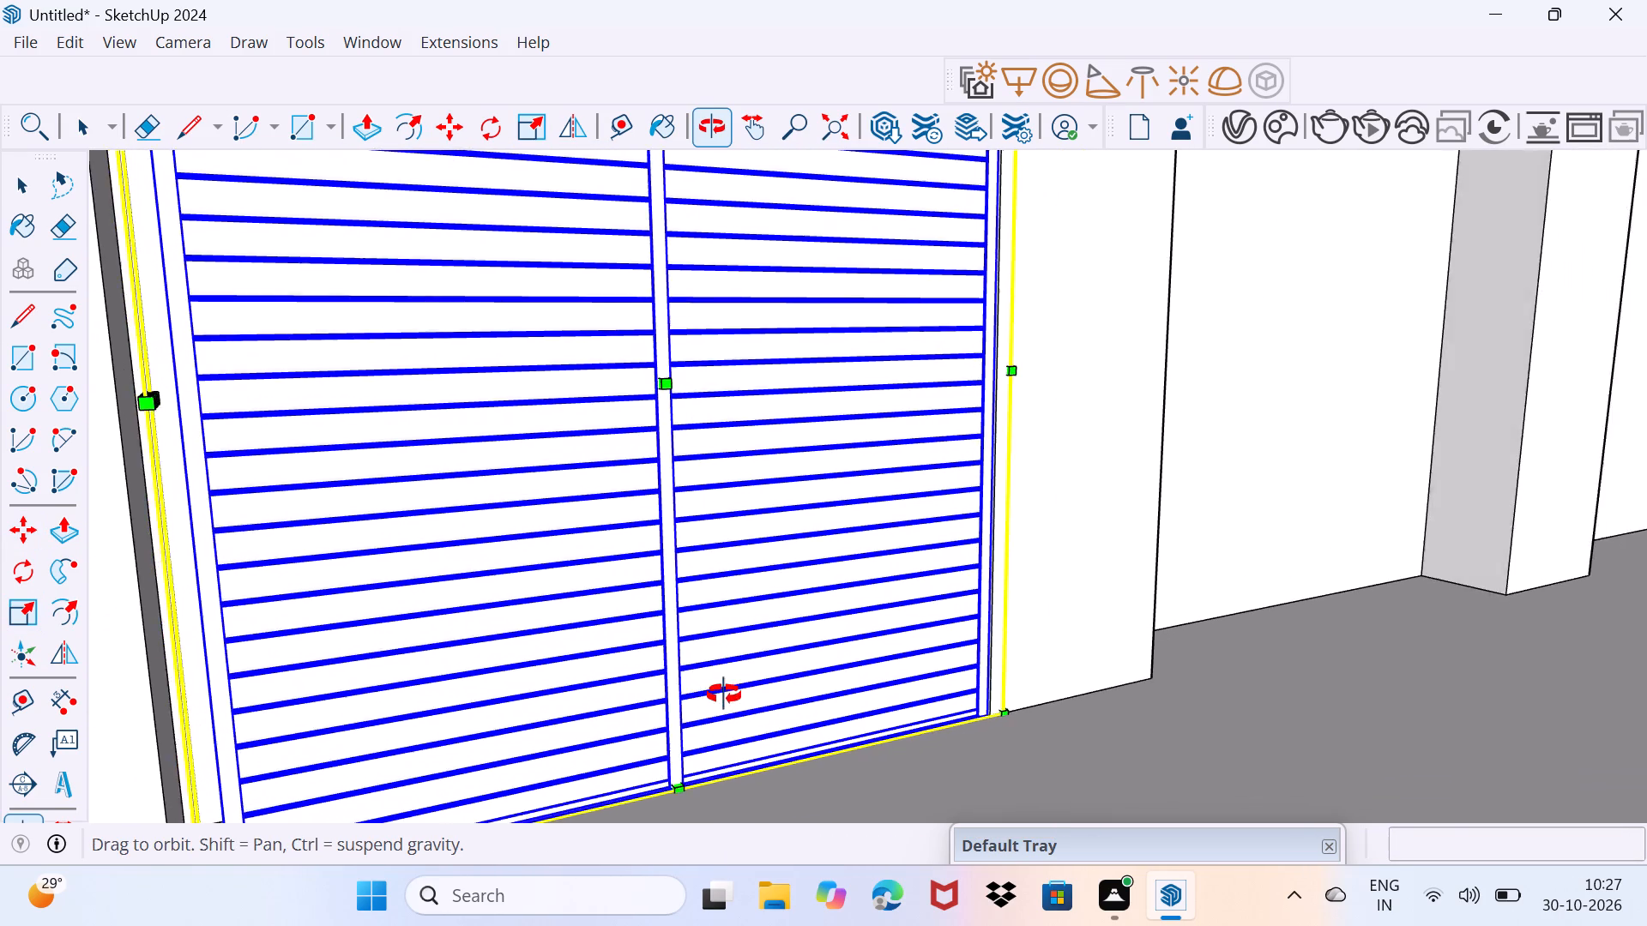
middle_drag(724, 694, 923, 664)
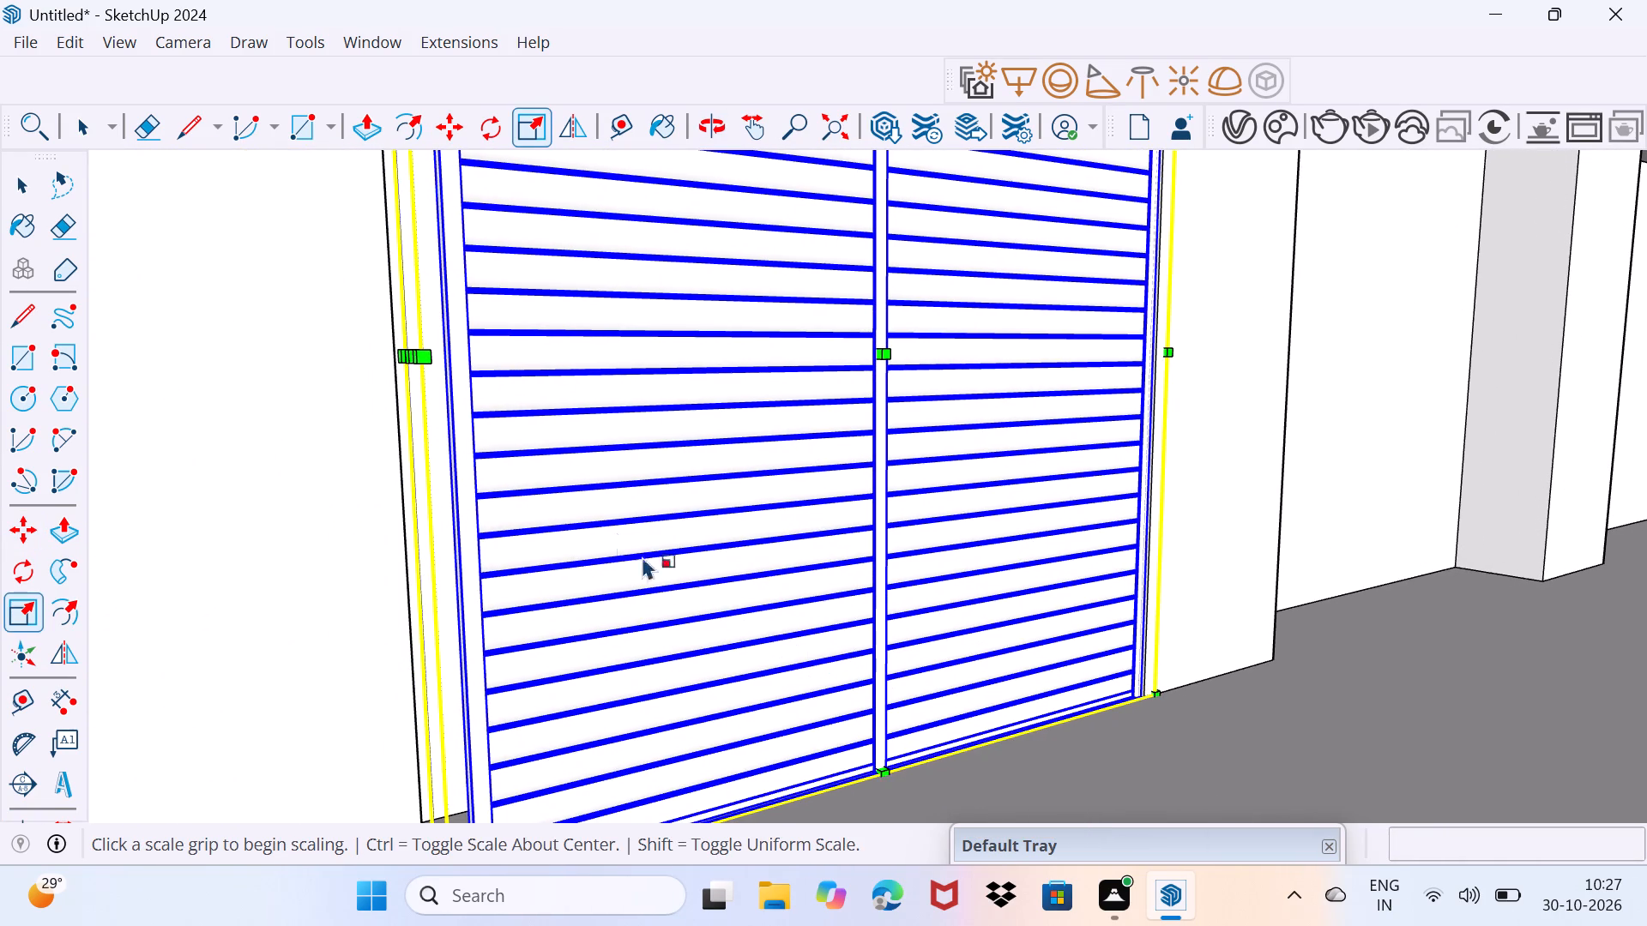
click(408, 359)
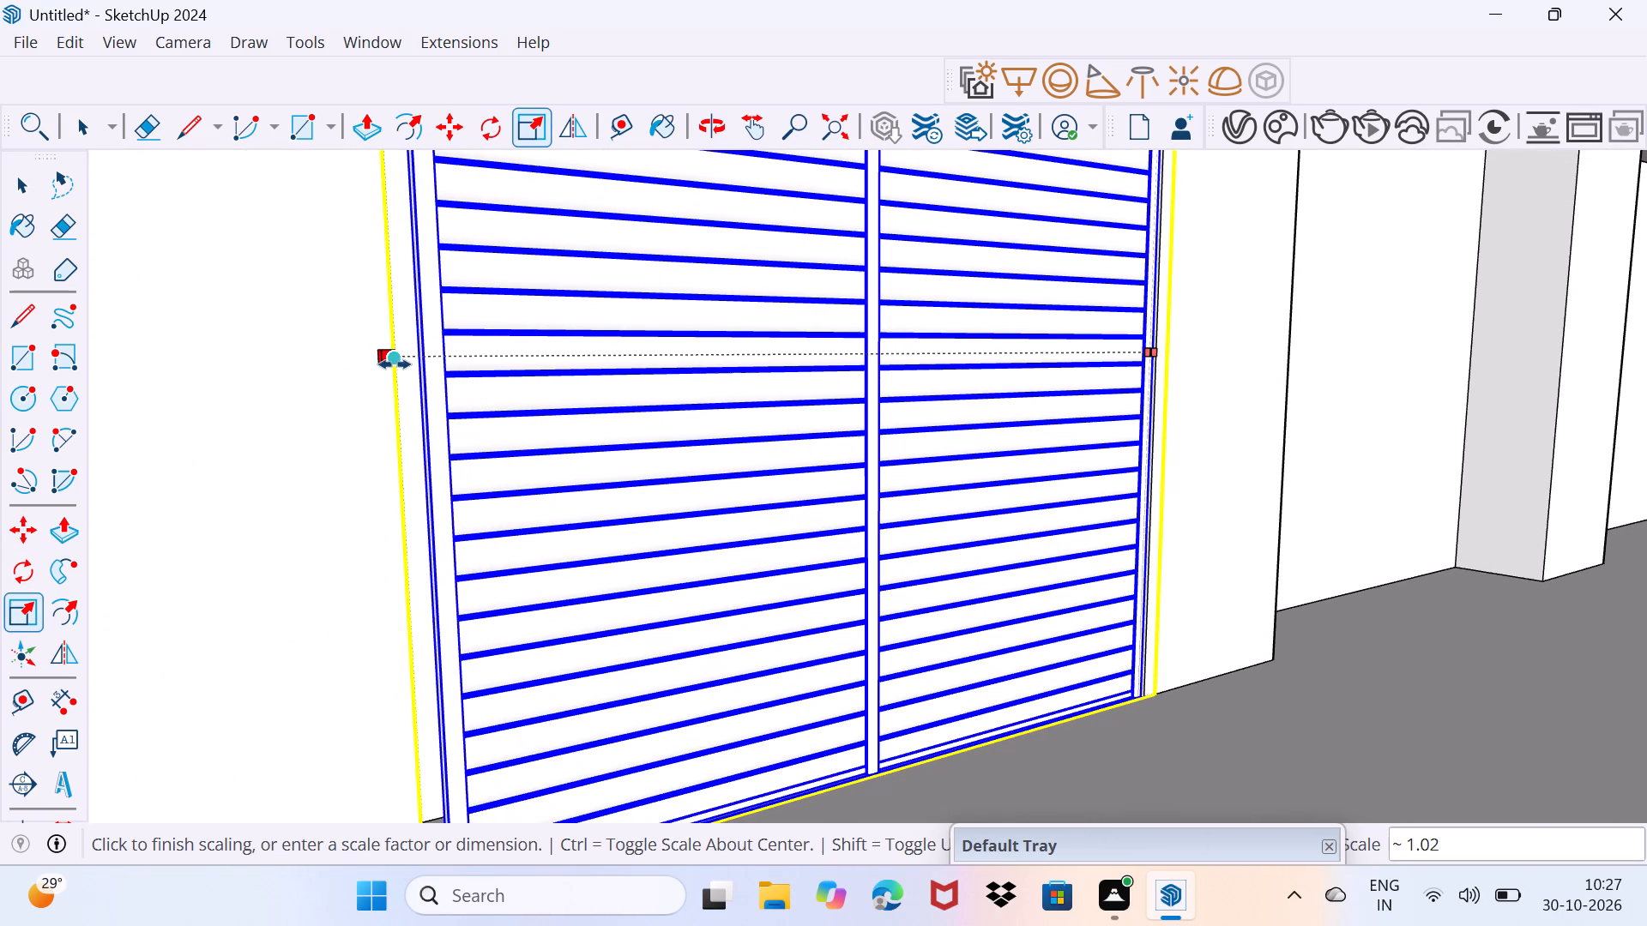
click(394, 364)
key(space)
drag(350, 438, 400, 373)
Widen the roller door again by 1.03 on the outer-corner side so its frame overlaps the wall beside the opening.
scroll(383, 367, down, 4)
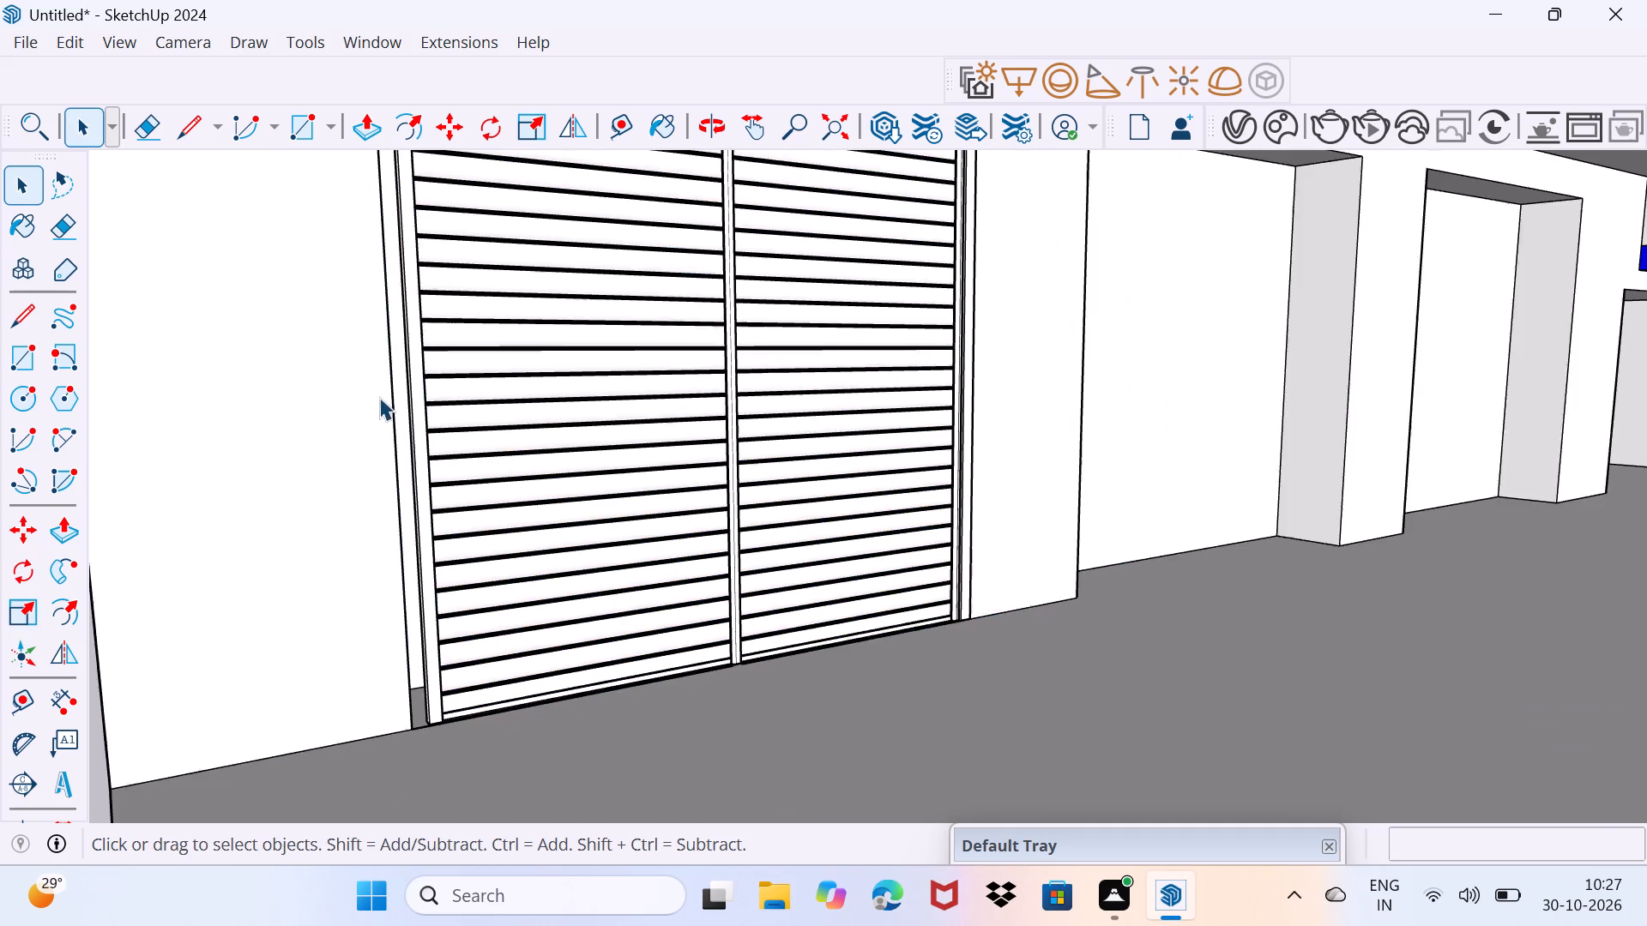
scroll(379, 397, down, 4)
middle_drag(634, 371, 575, 415)
scroll(365, 529, up, 1)
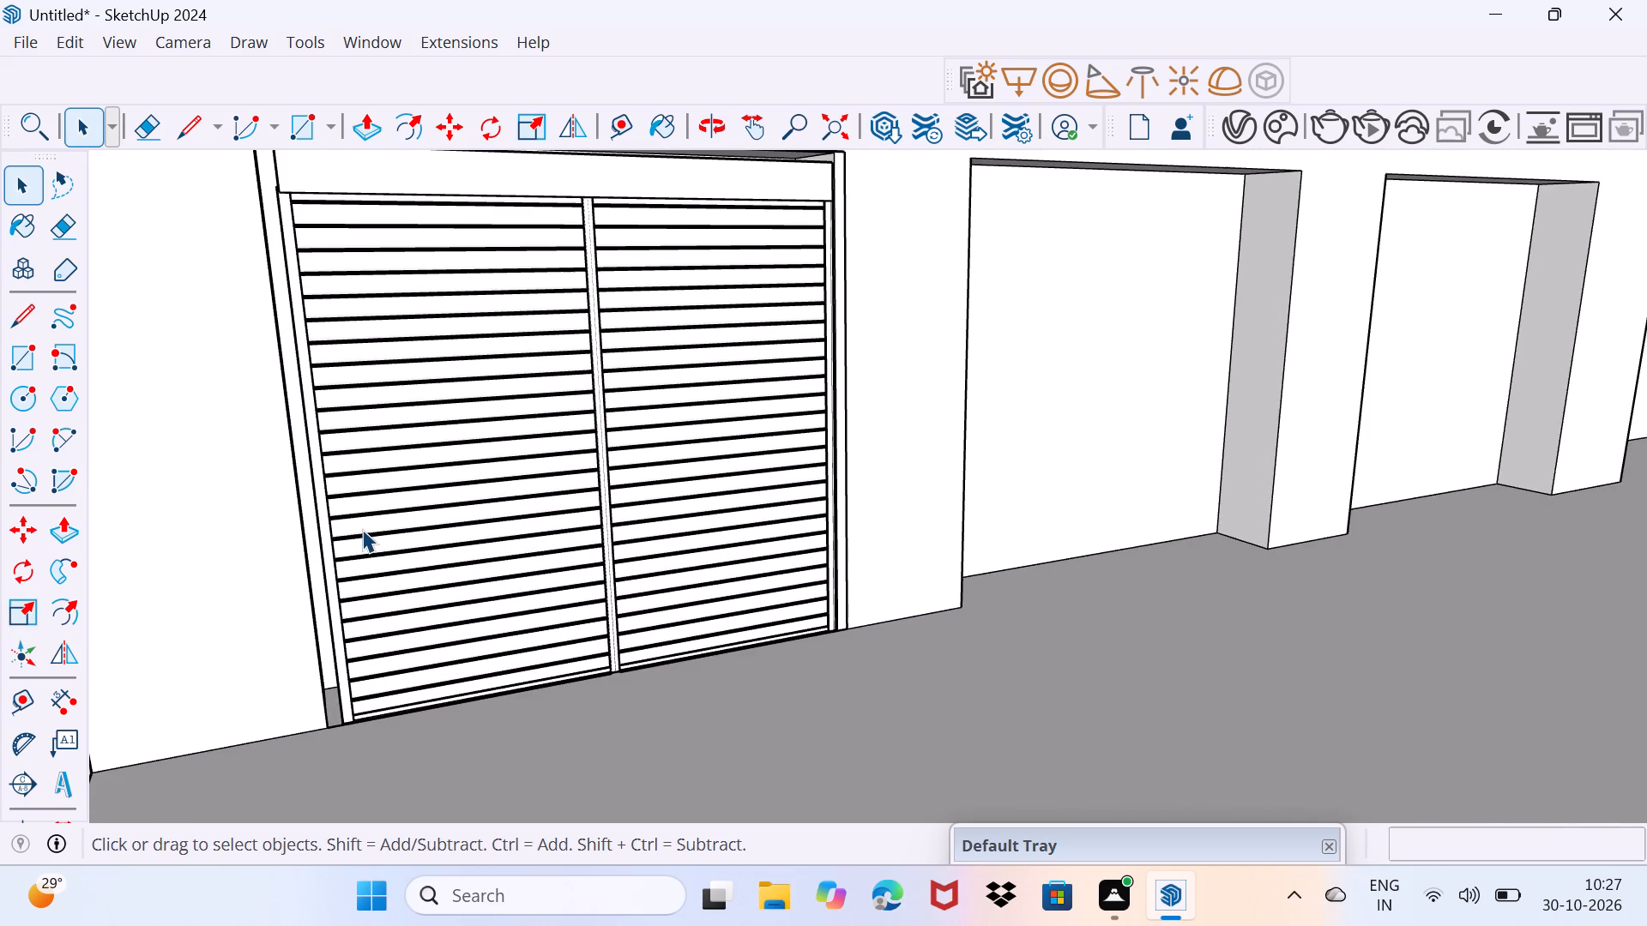
middle_drag(363, 531, 393, 583)
click(386, 569)
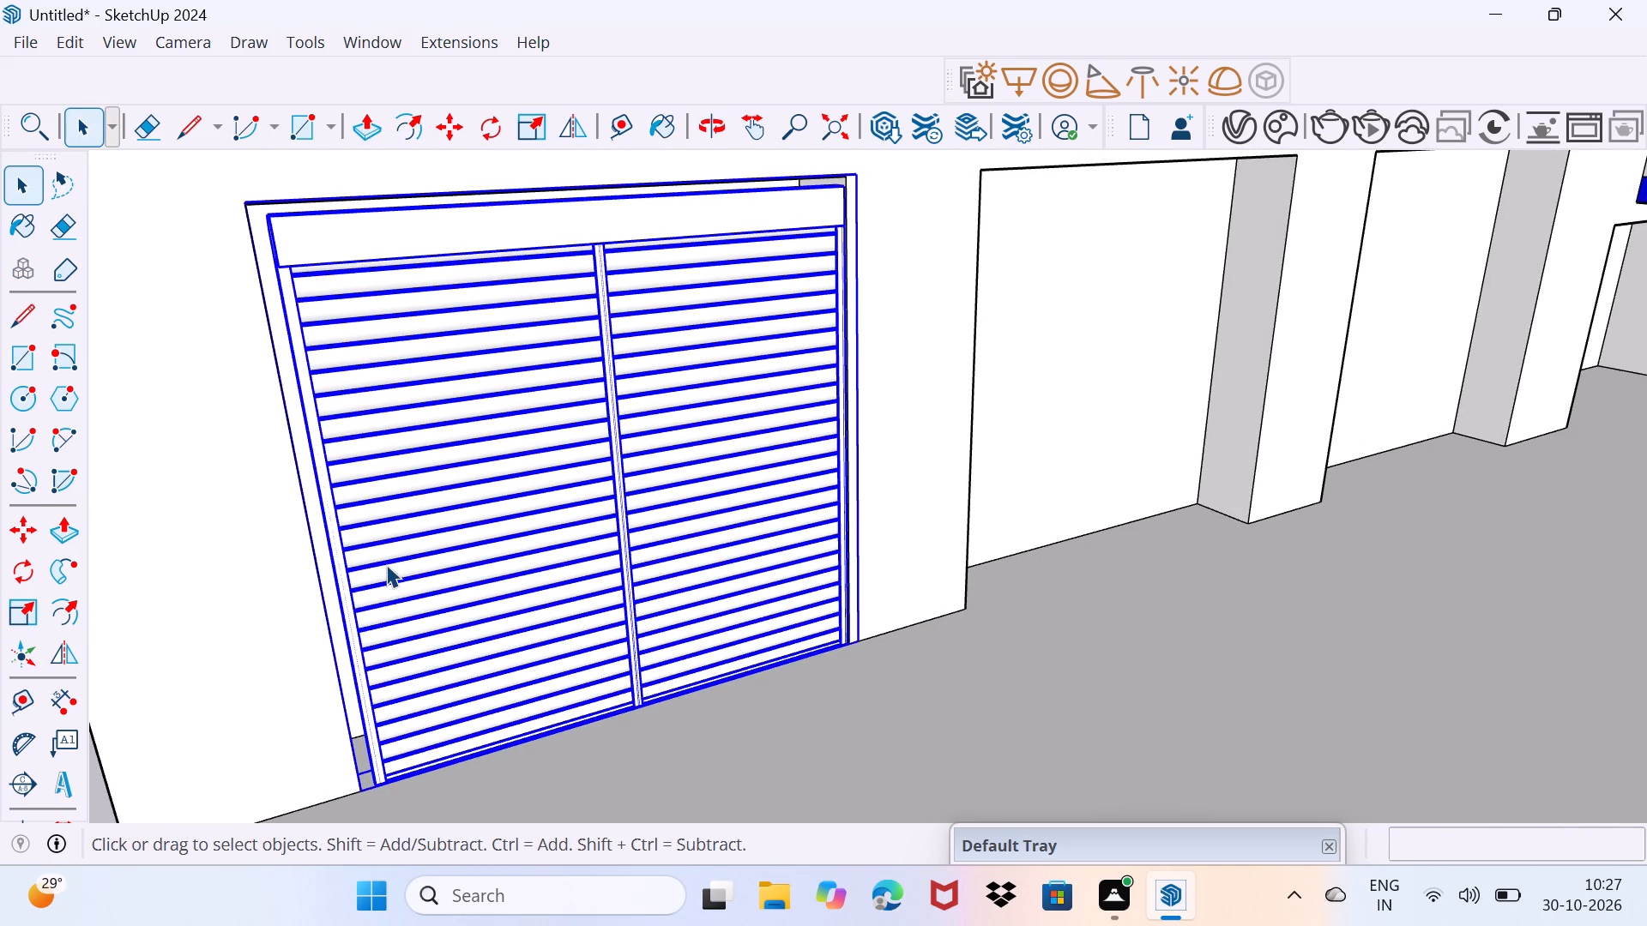
key(s)
scroll(335, 560, up, 5)
middle_drag(331, 534, 326, 537)
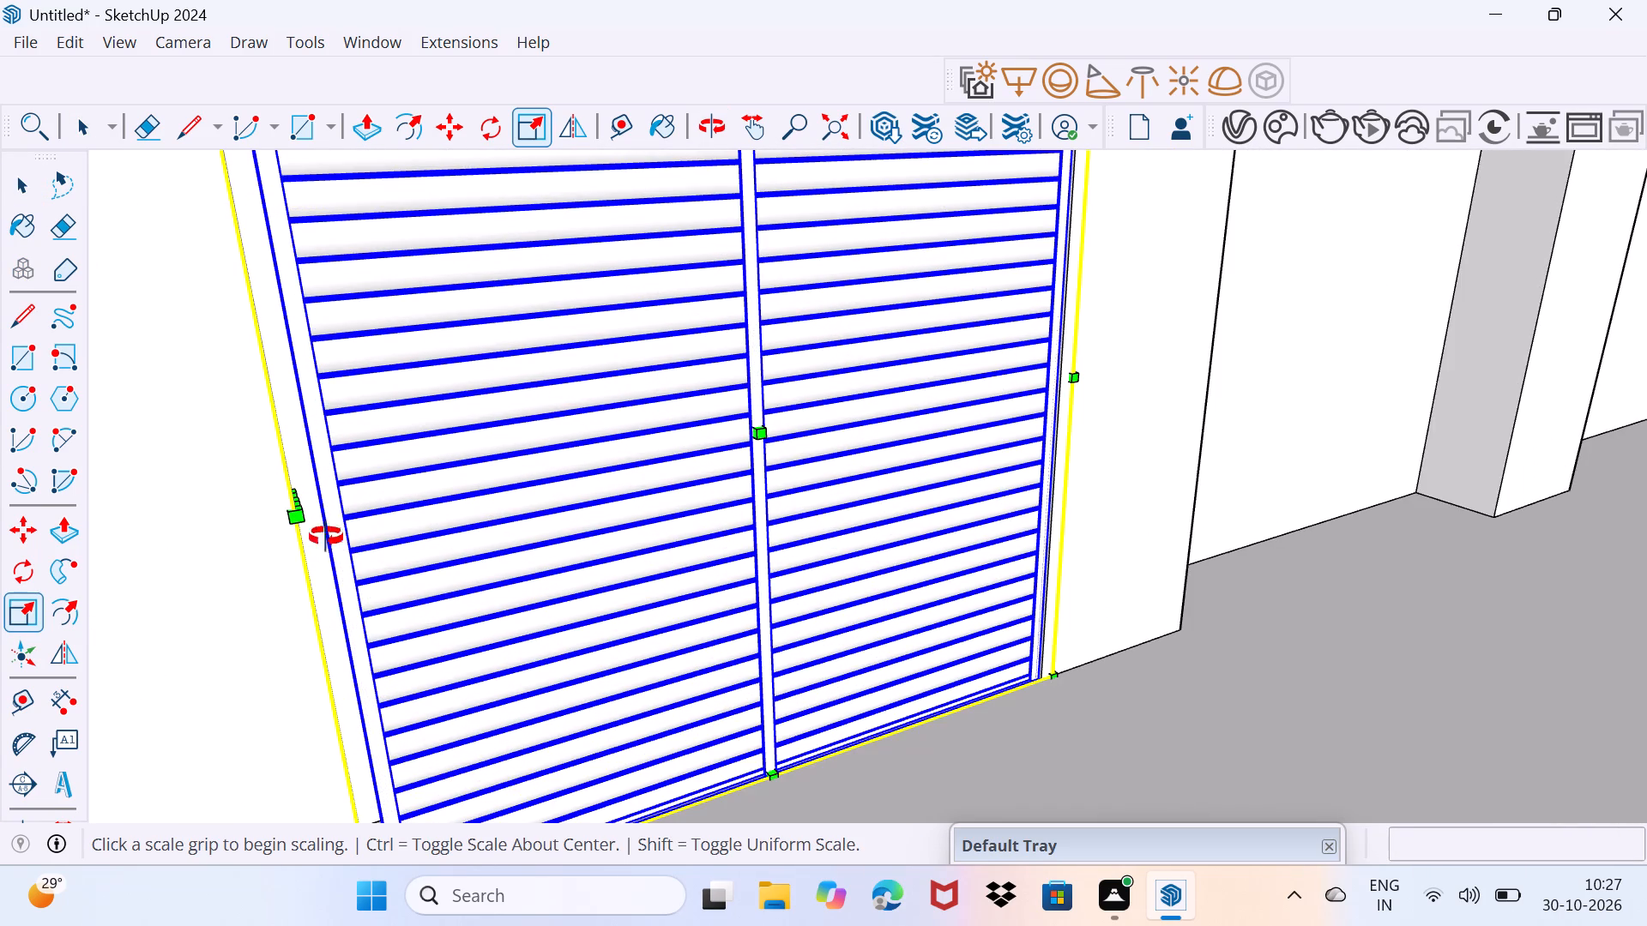
middle_drag(326, 537, 284, 543)
scroll(290, 506, up, 3)
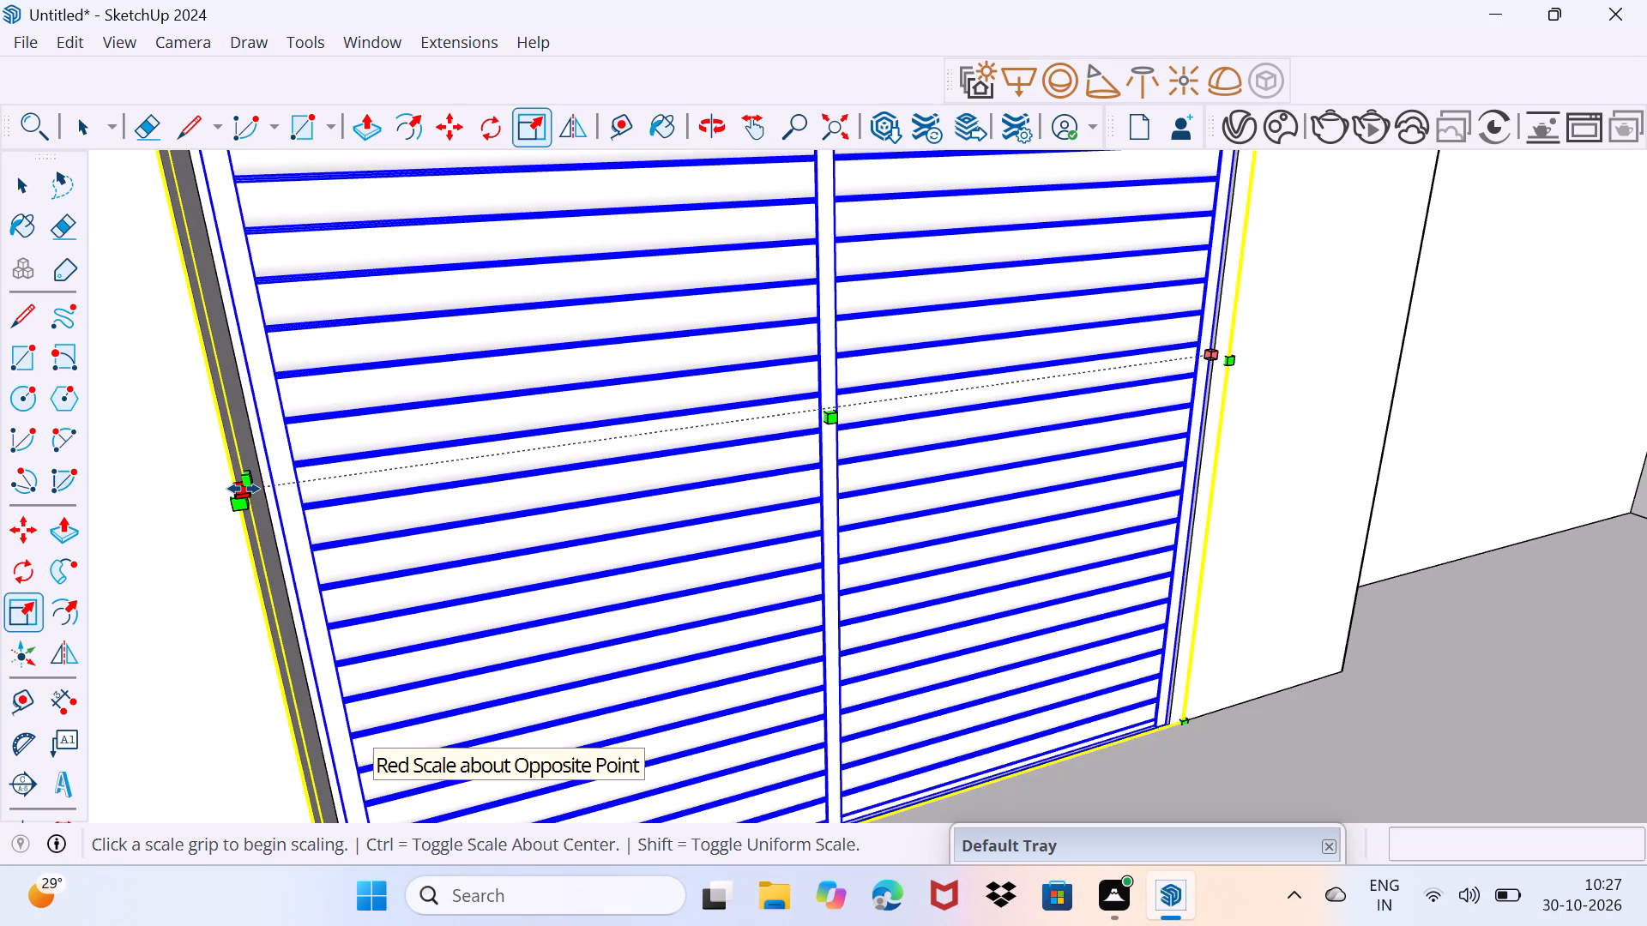
click(244, 489)
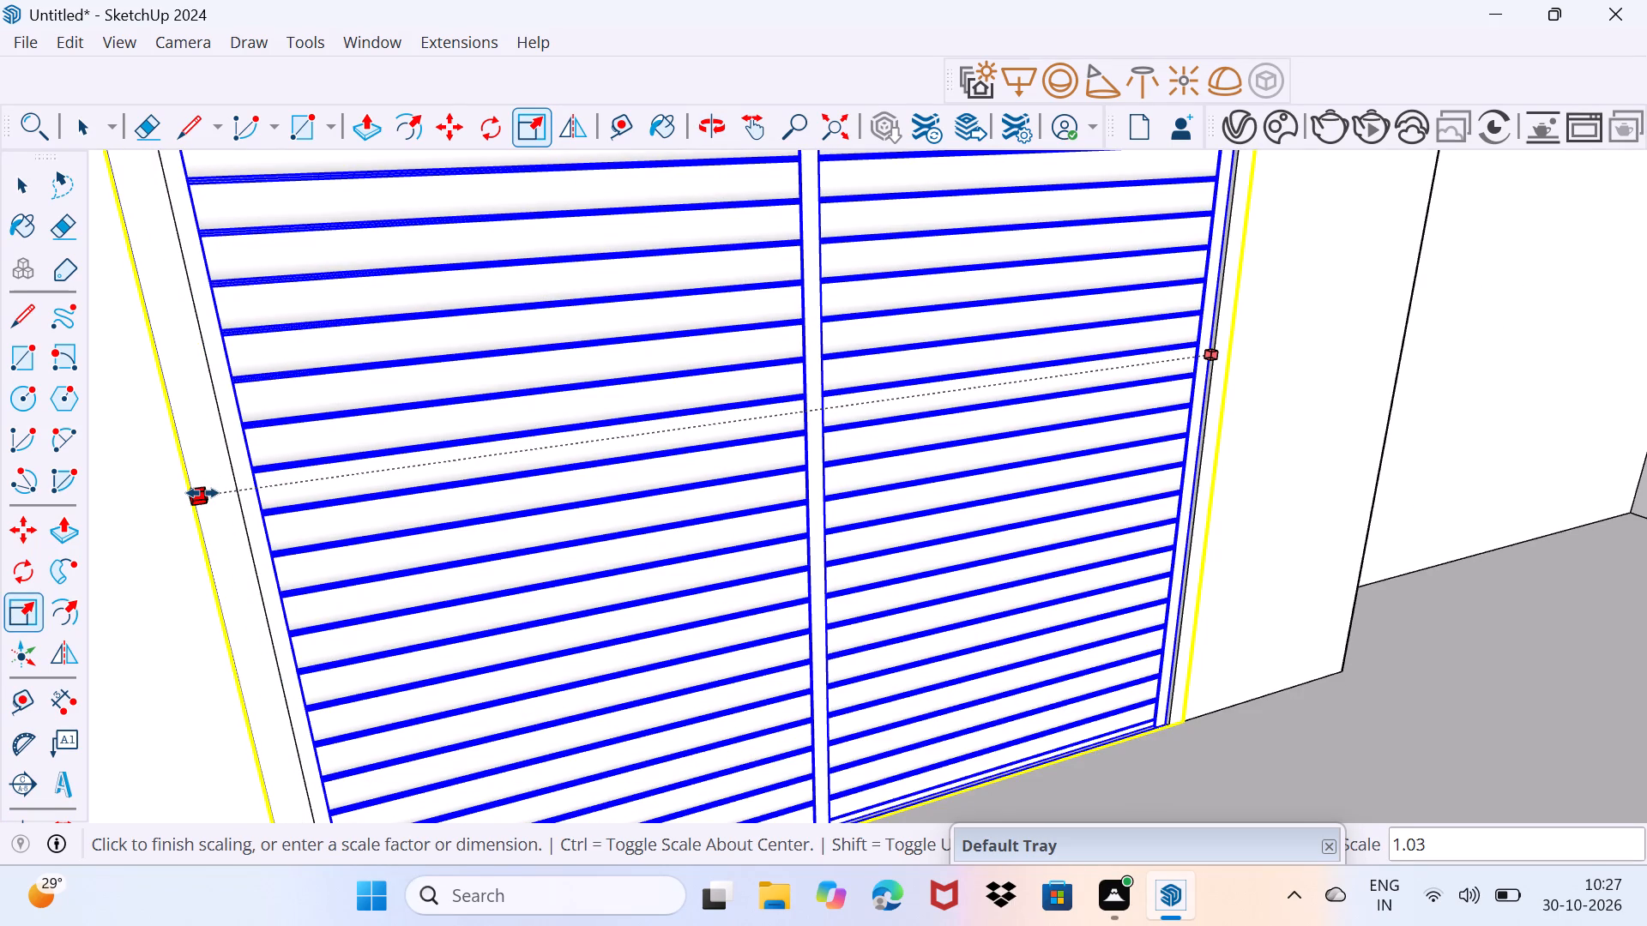
click(202, 493)
Scale the roller door's height by 1.01 from its top edge so its frame overlaps the wall above the opening.
scroll(336, 478, down, 7)
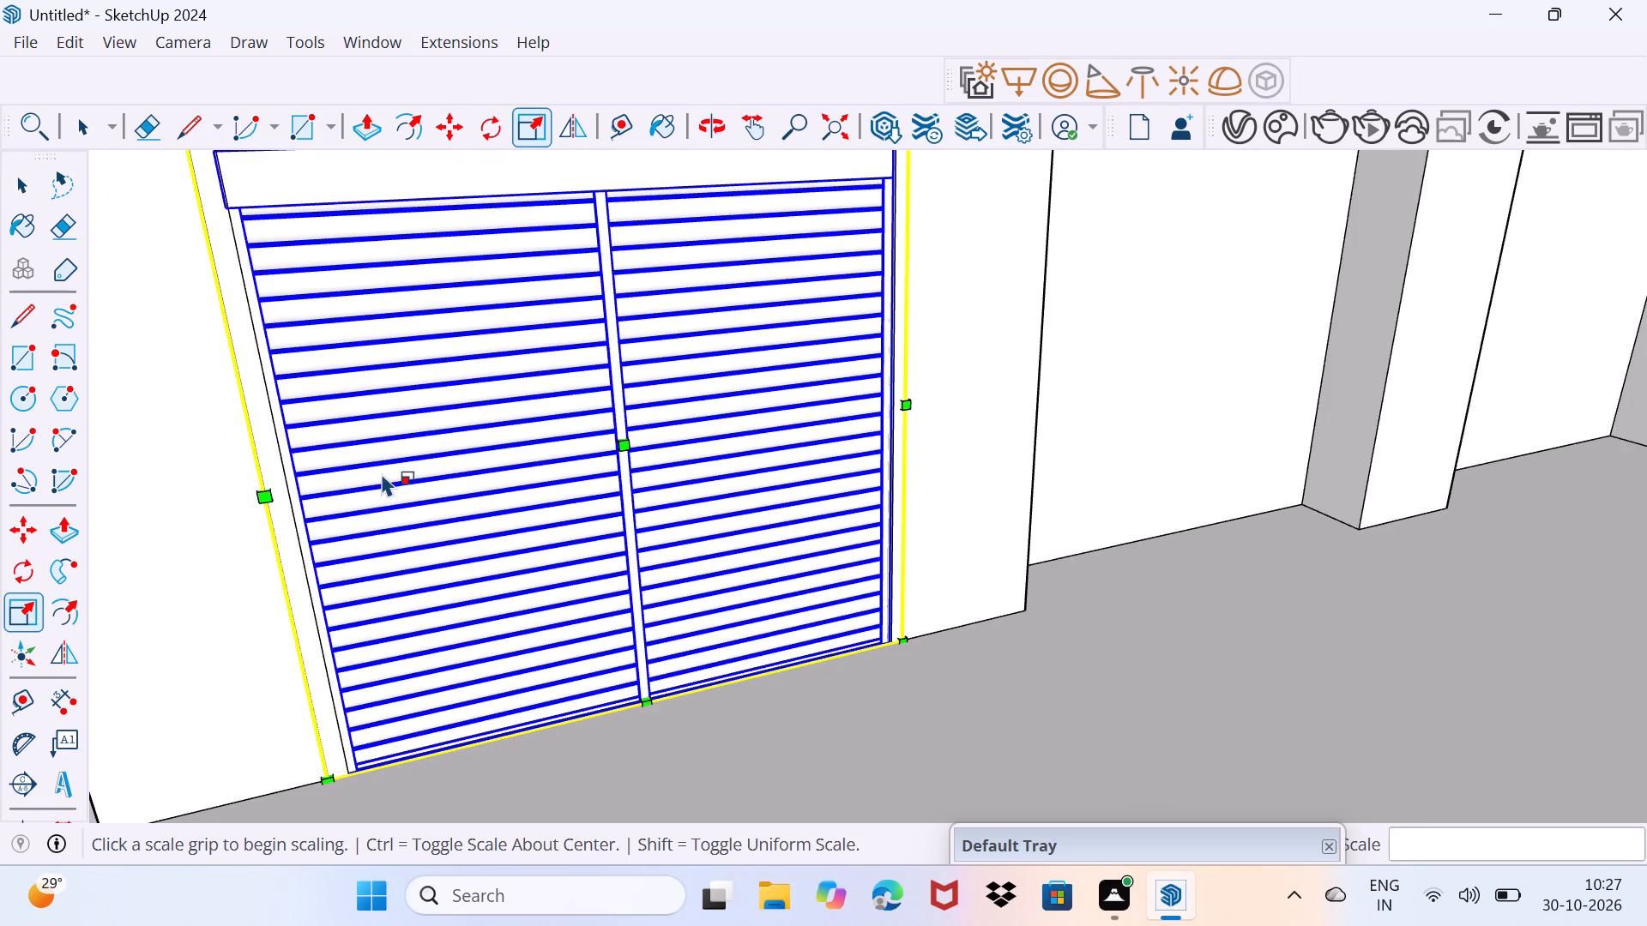
middle_drag(382, 473, 431, 679)
scroll(604, 419, up, 3)
scroll(690, 352, up, 3)
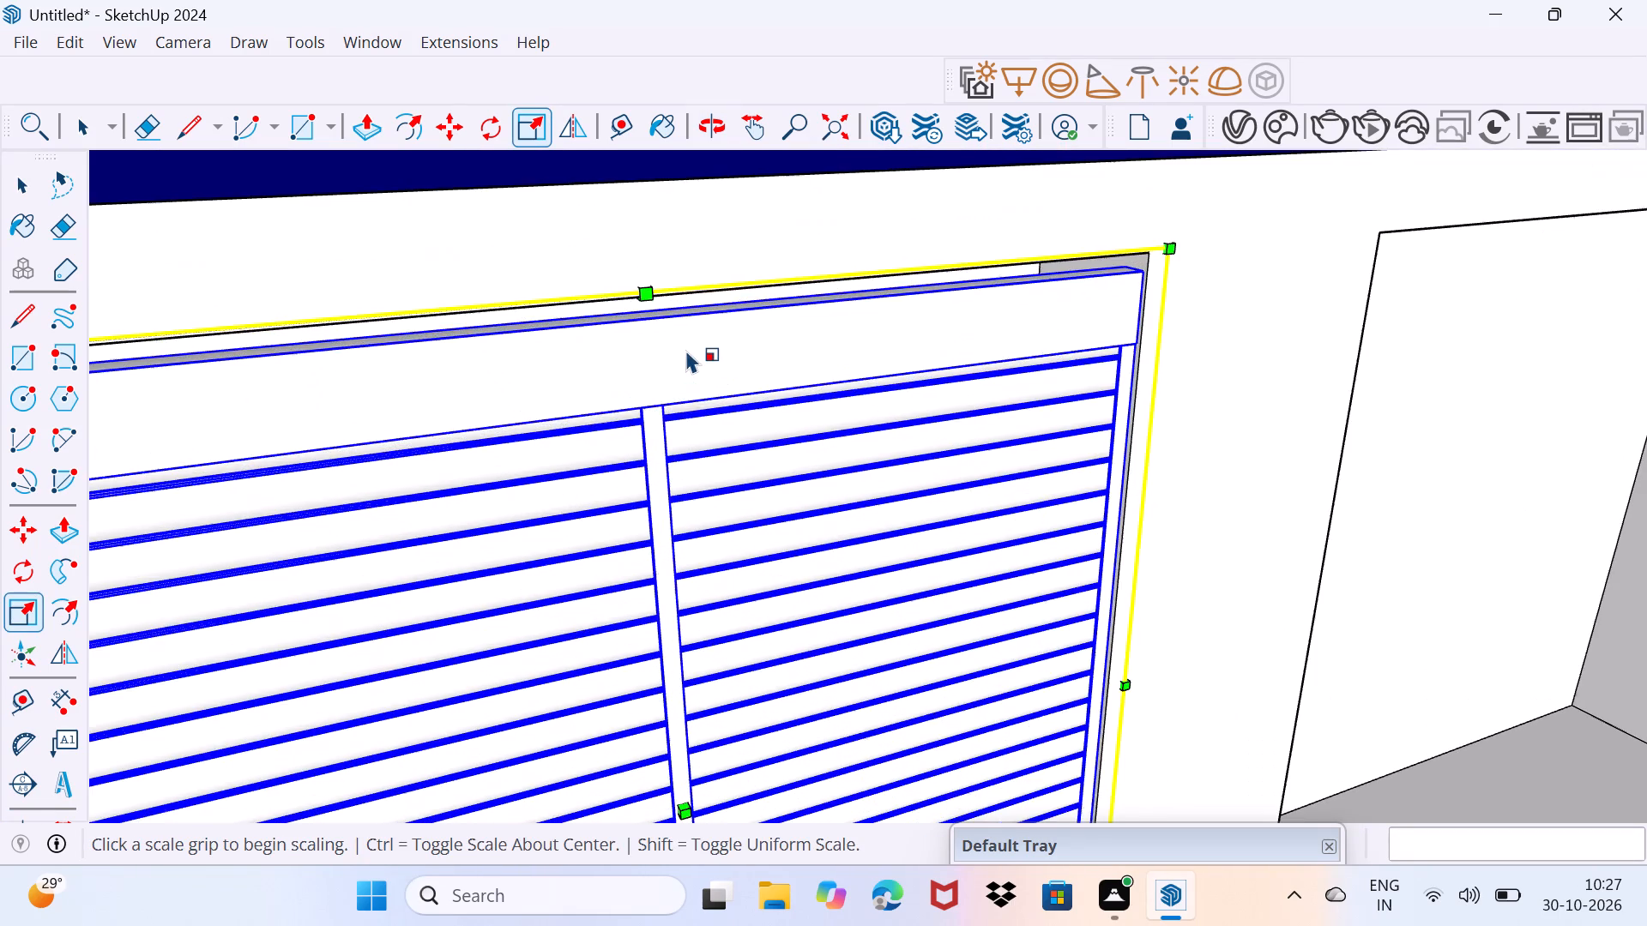
middle_drag(686, 350, 715, 478)
middle_drag(718, 513, 724, 397)
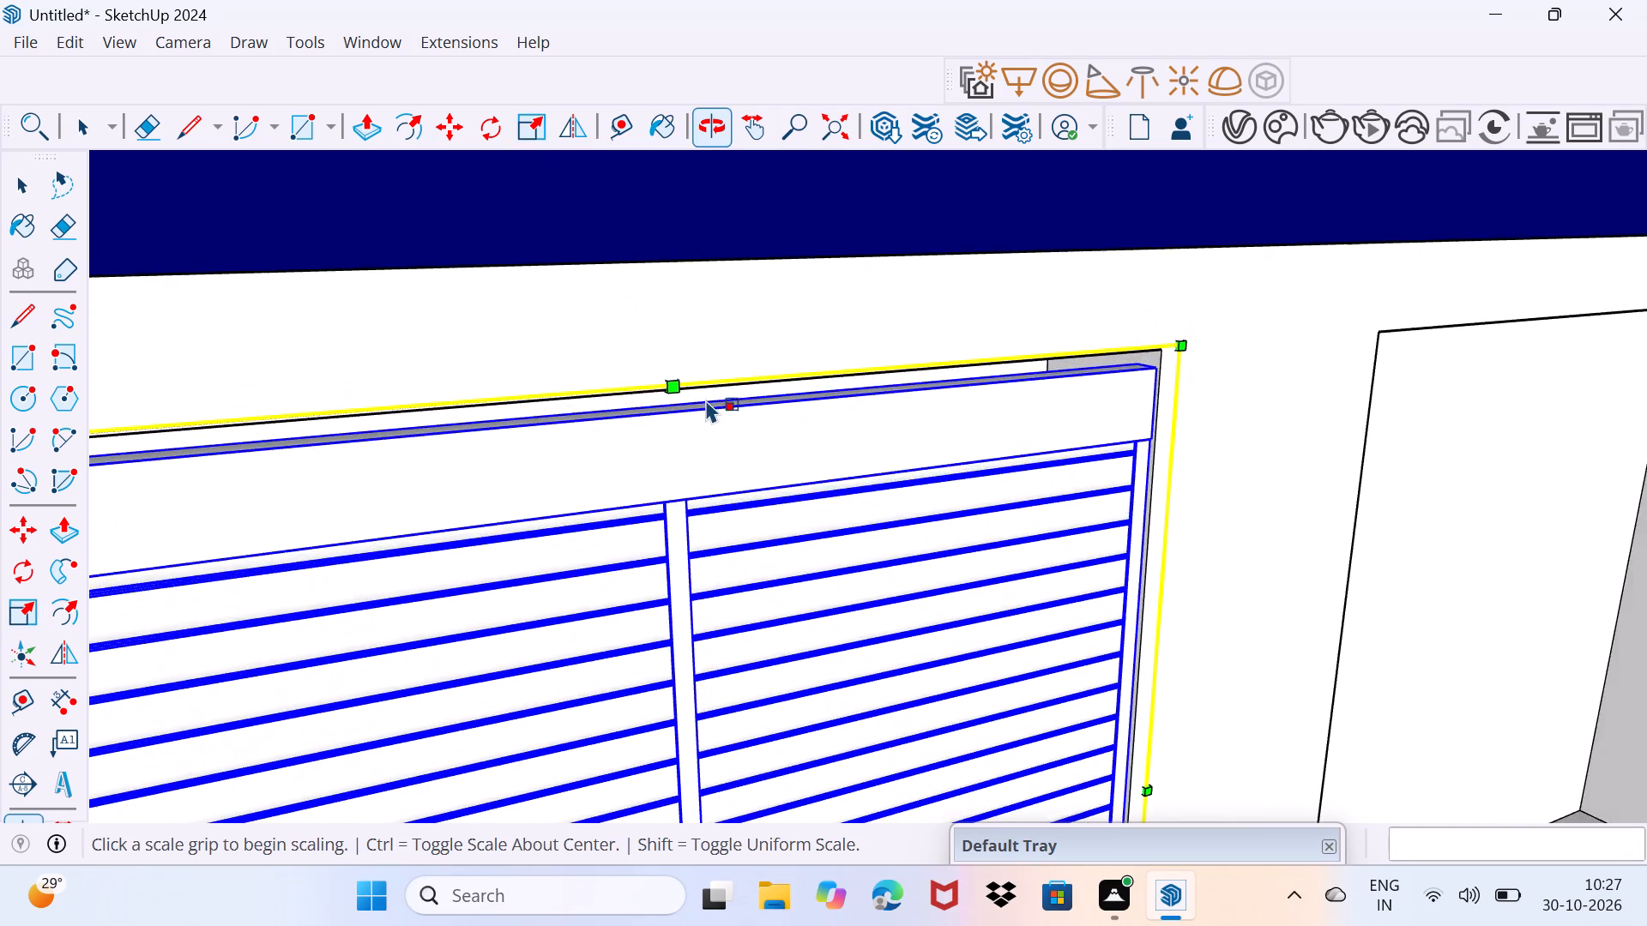
scroll(677, 412, up, 12)
middle_drag(666, 410, 752, 330)
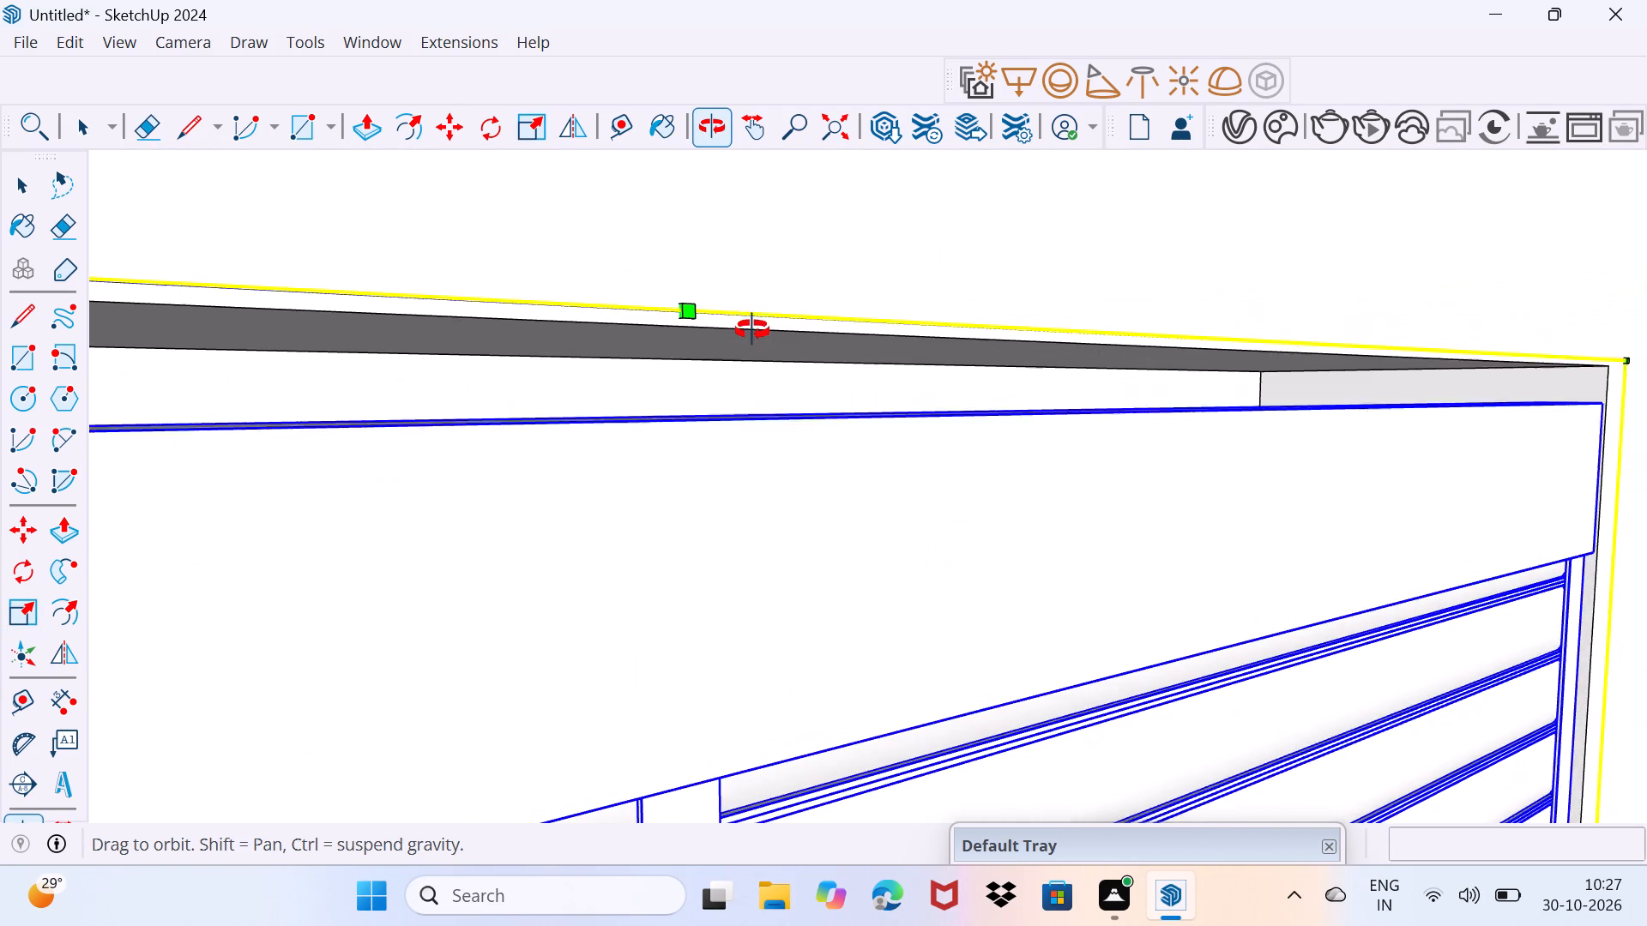
middle_drag(752, 330, 733, 338)
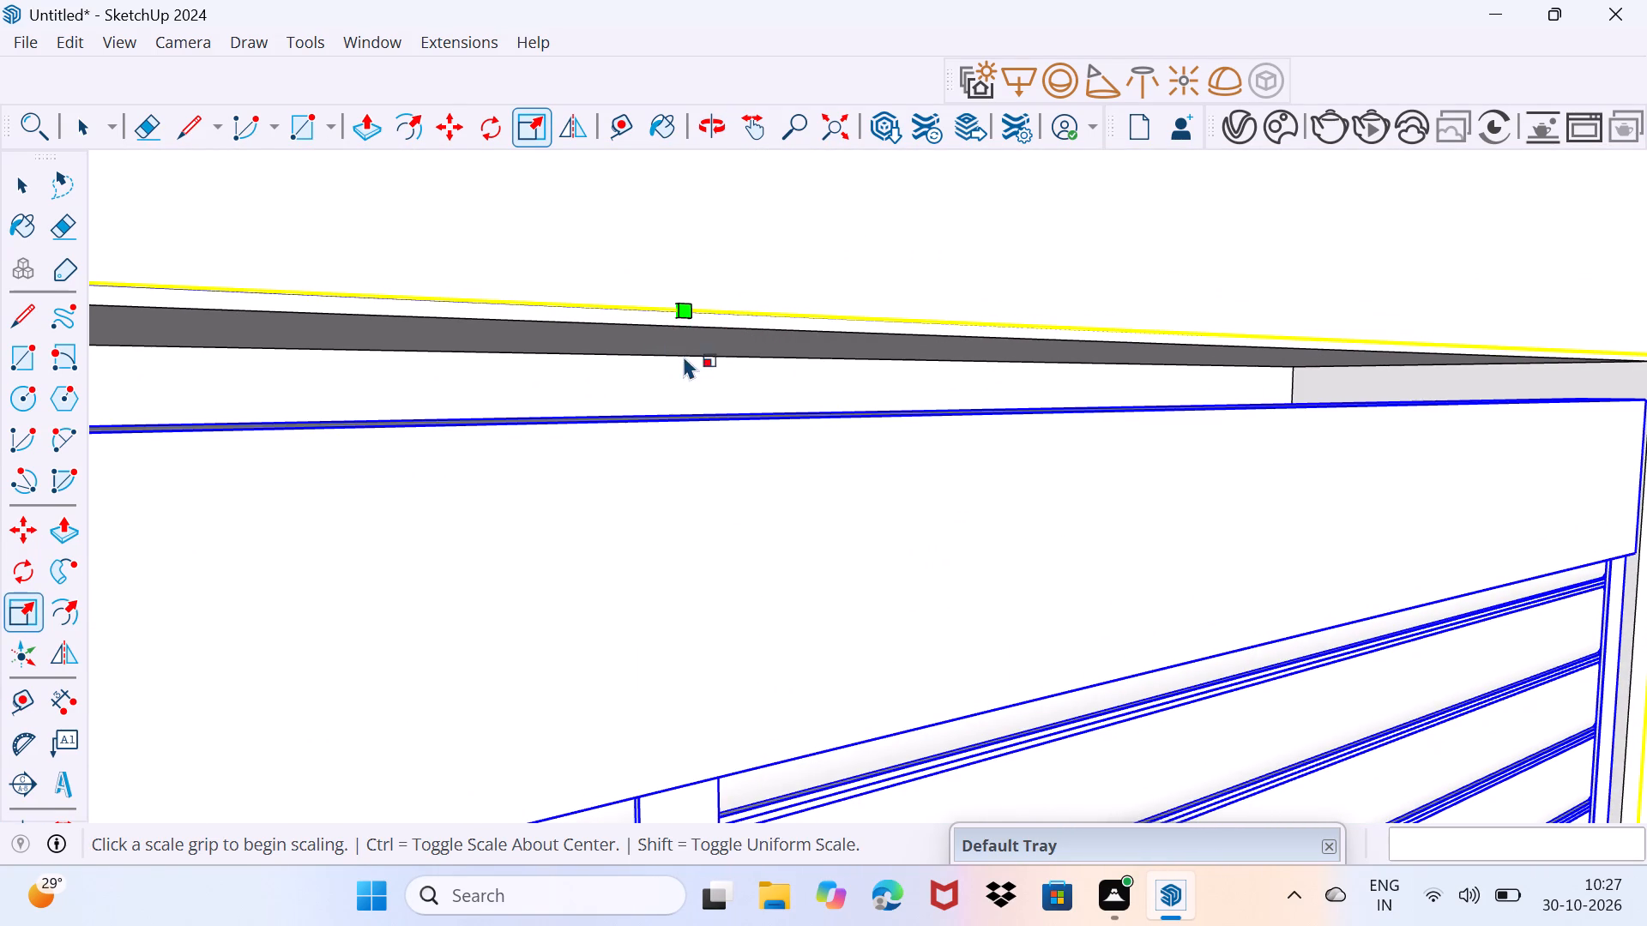
scroll(686, 360, down, 7)
drag(694, 347, 695, 329)
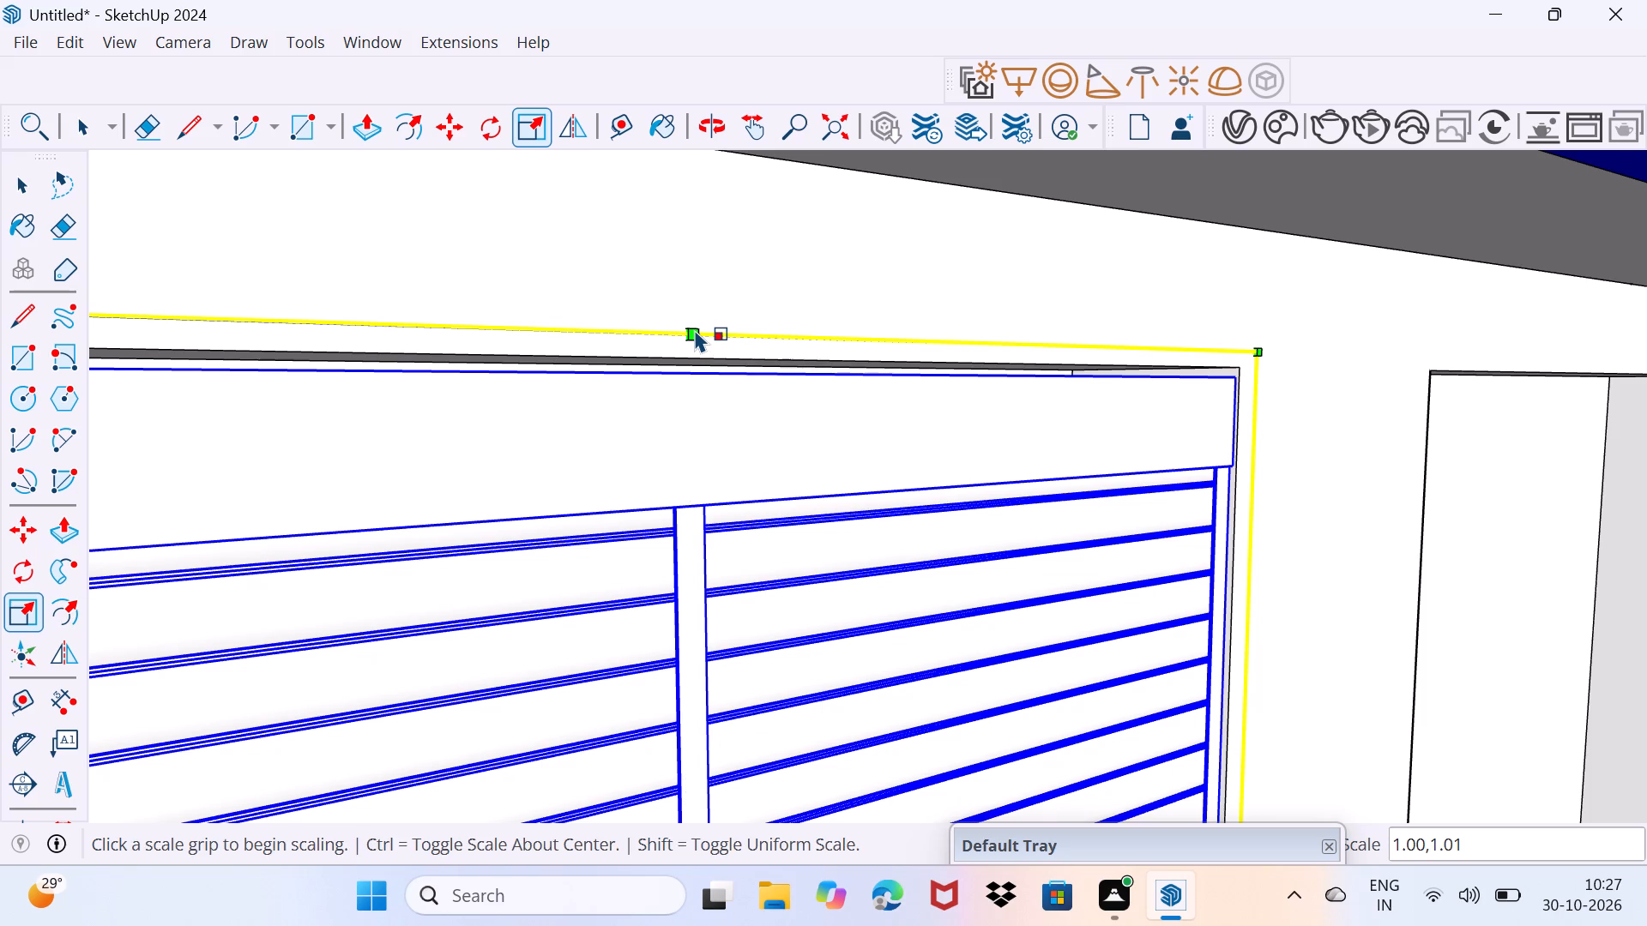
key(space)
drag(685, 453, 695, 381)
Copy the fitted roller door about 23' 6" along the front wall into the third ground-level opening, snapping to its bottom corner.
scroll(679, 358, down, 12)
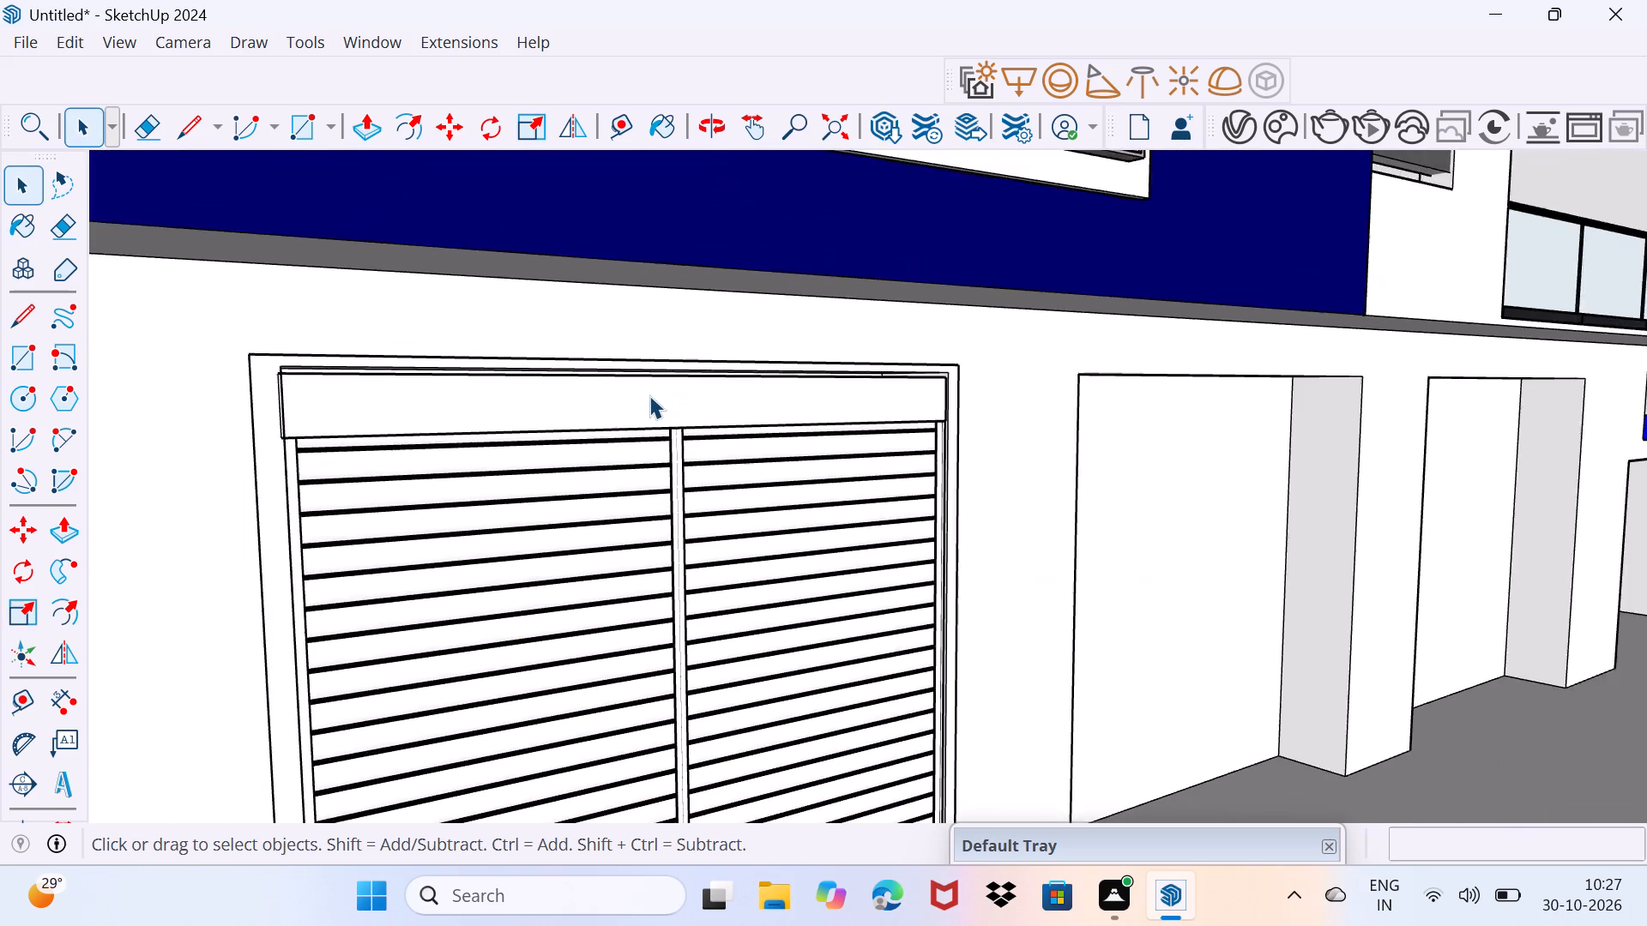
scroll(649, 395, down, 6)
middle_drag(817, 502, 688, 509)
click(666, 605)
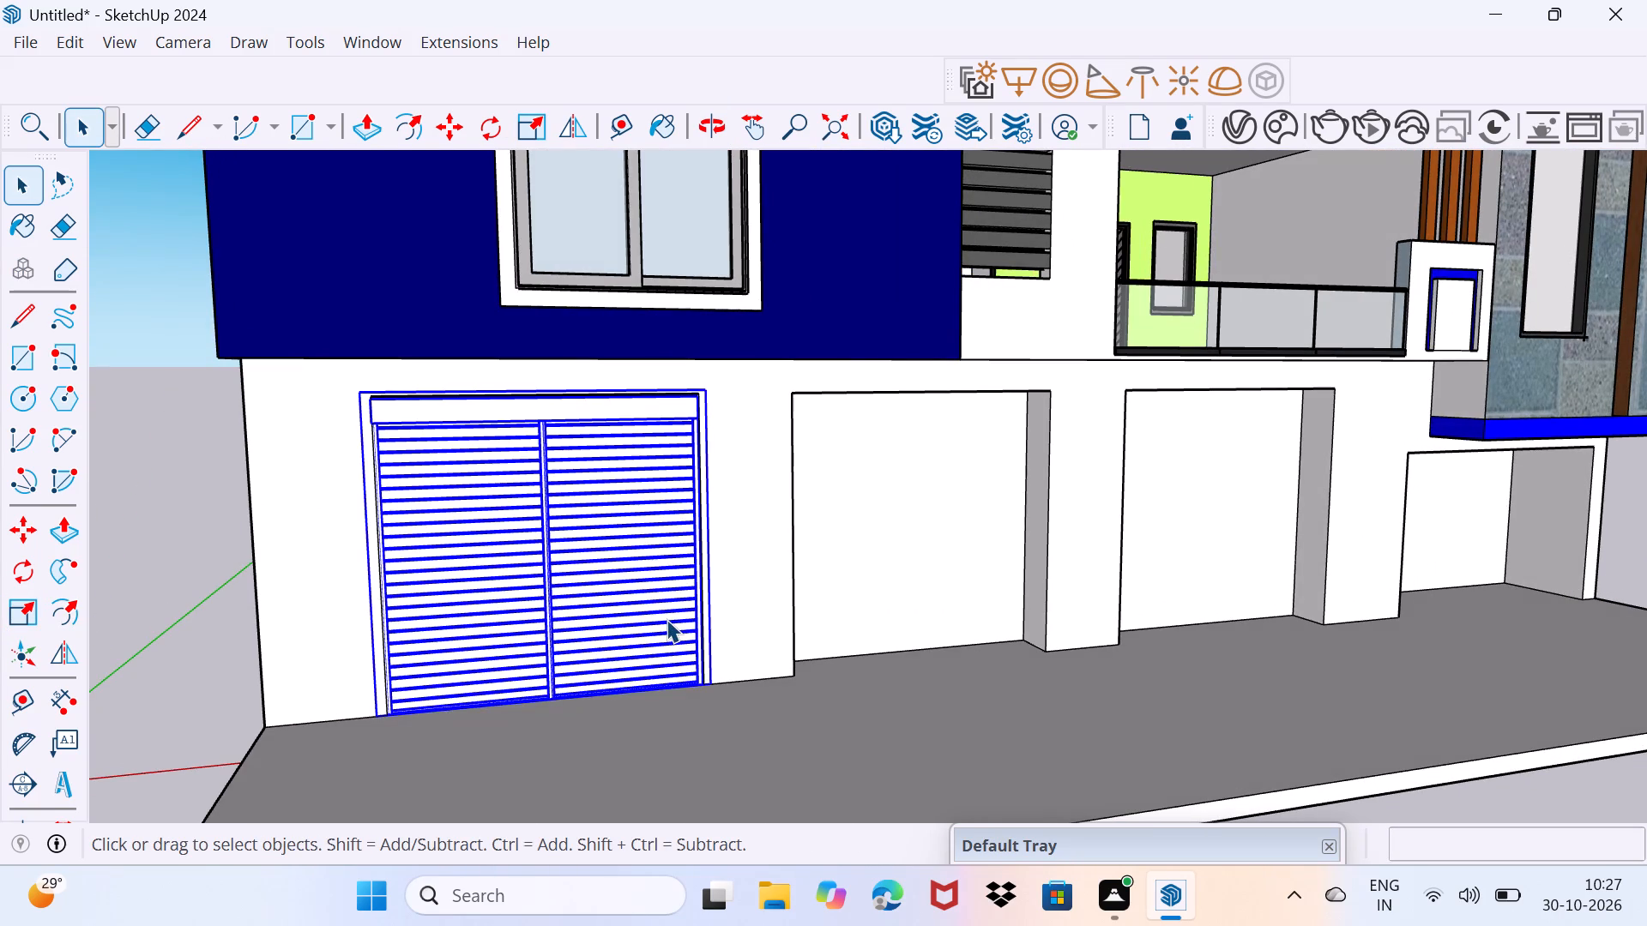
key(m)
click(707, 682)
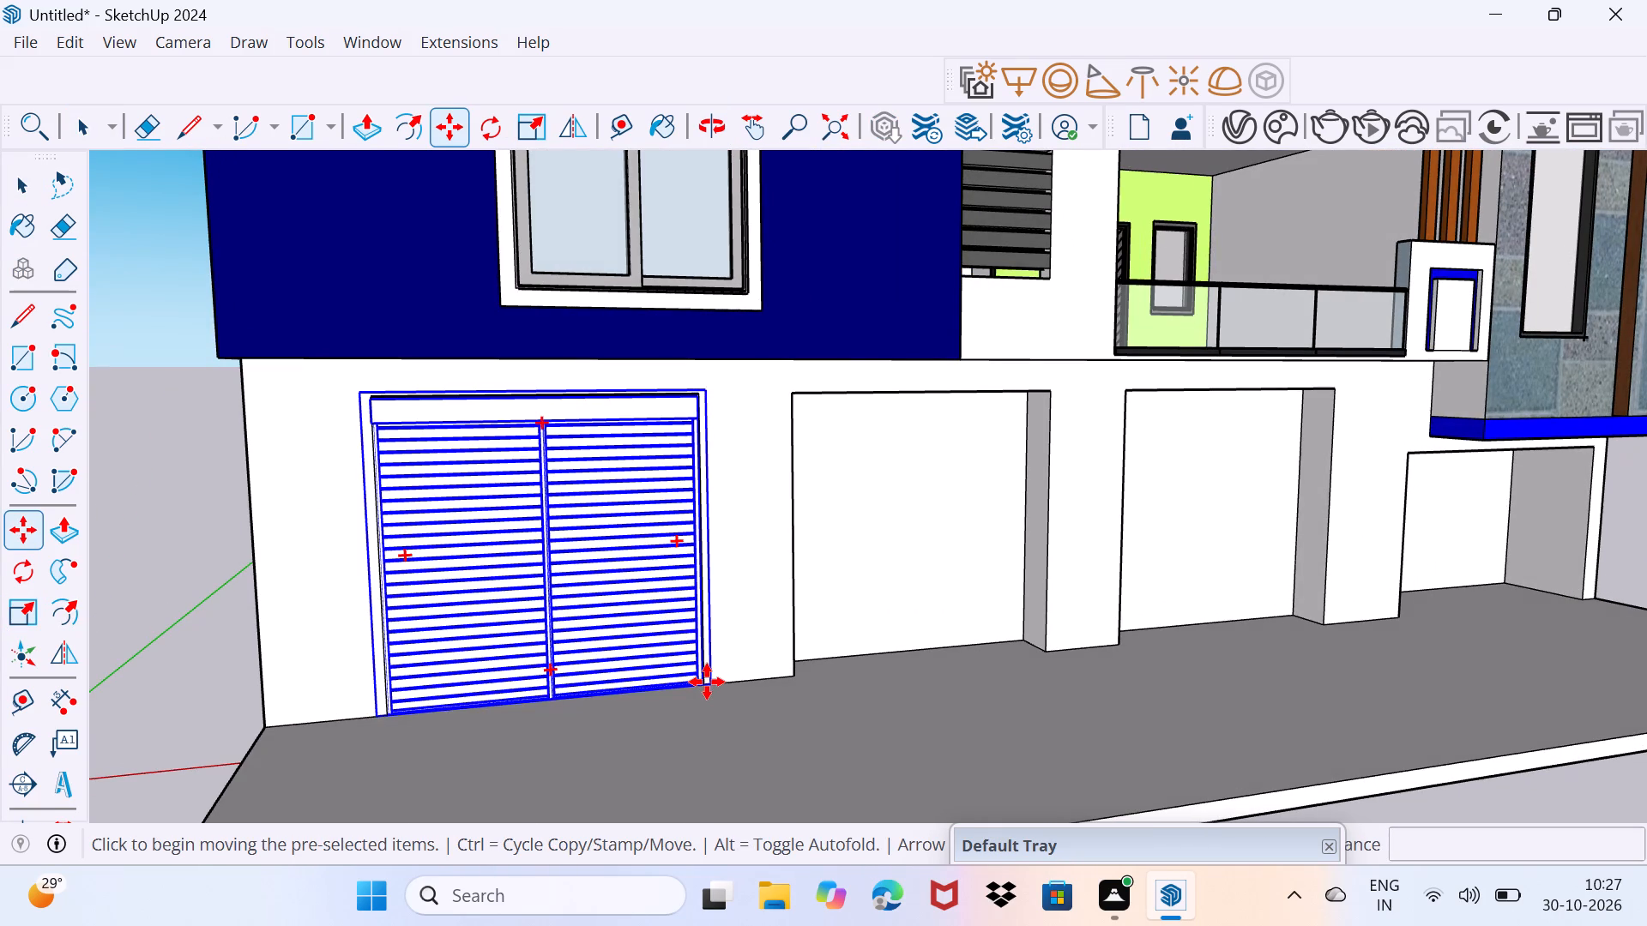
click(1331, 623)
key(space)
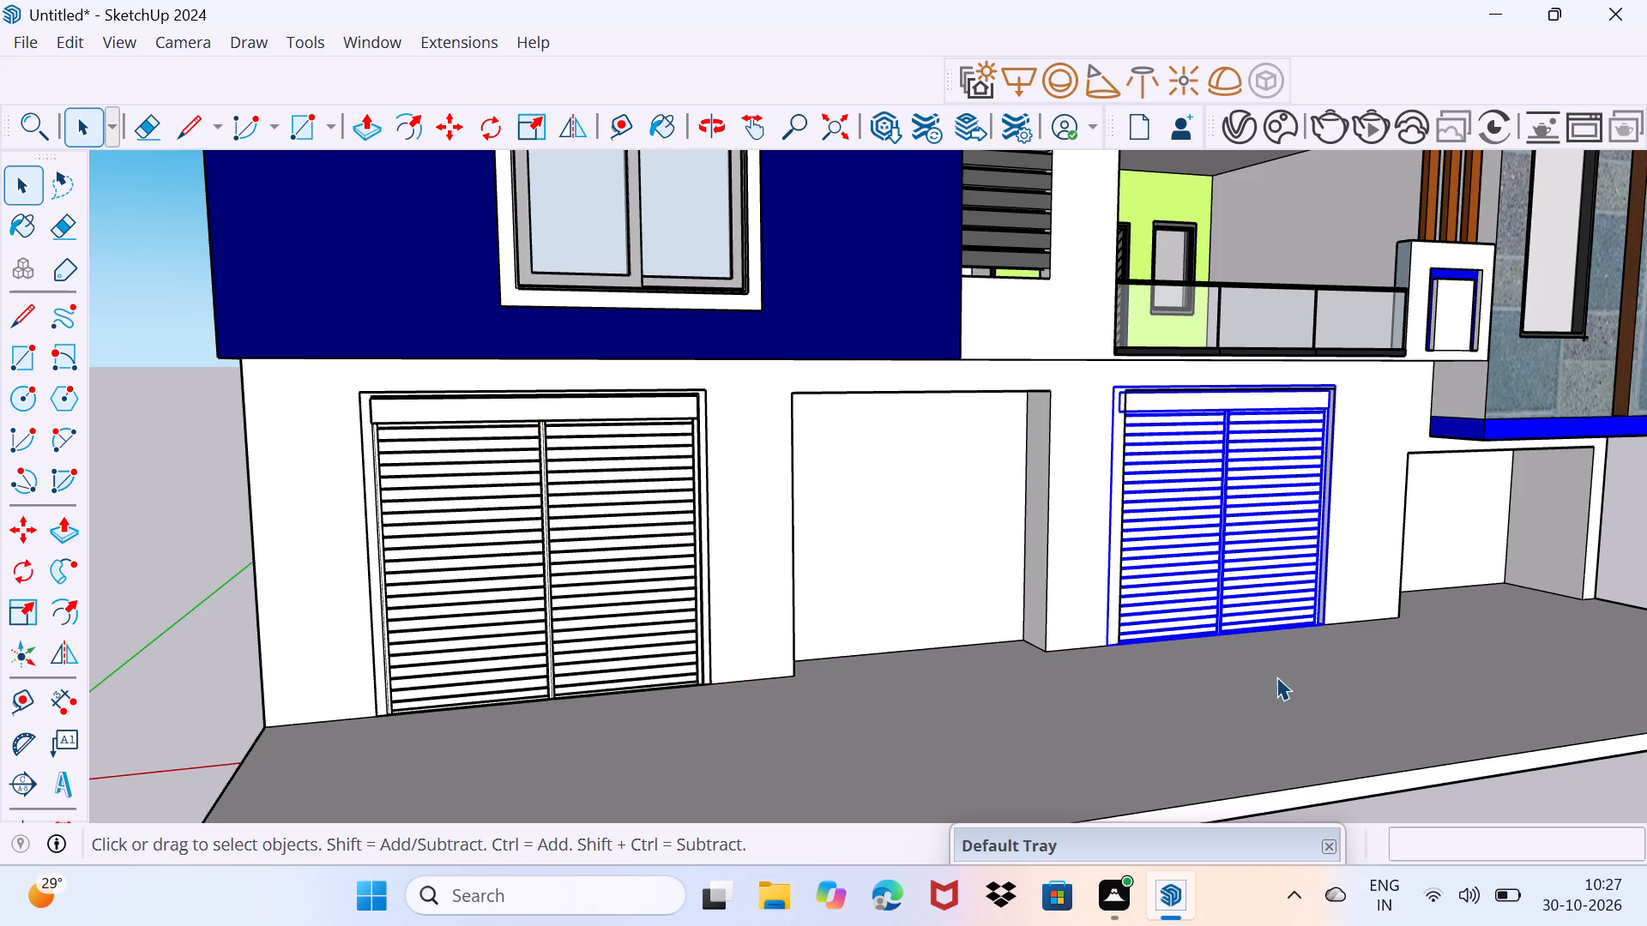
drag(1268, 686, 1318, 652)
Inspect the copied roller door's fit in the third opening, including its top edge and frame, from several angles.
middle_drag(1273, 670, 838, 693)
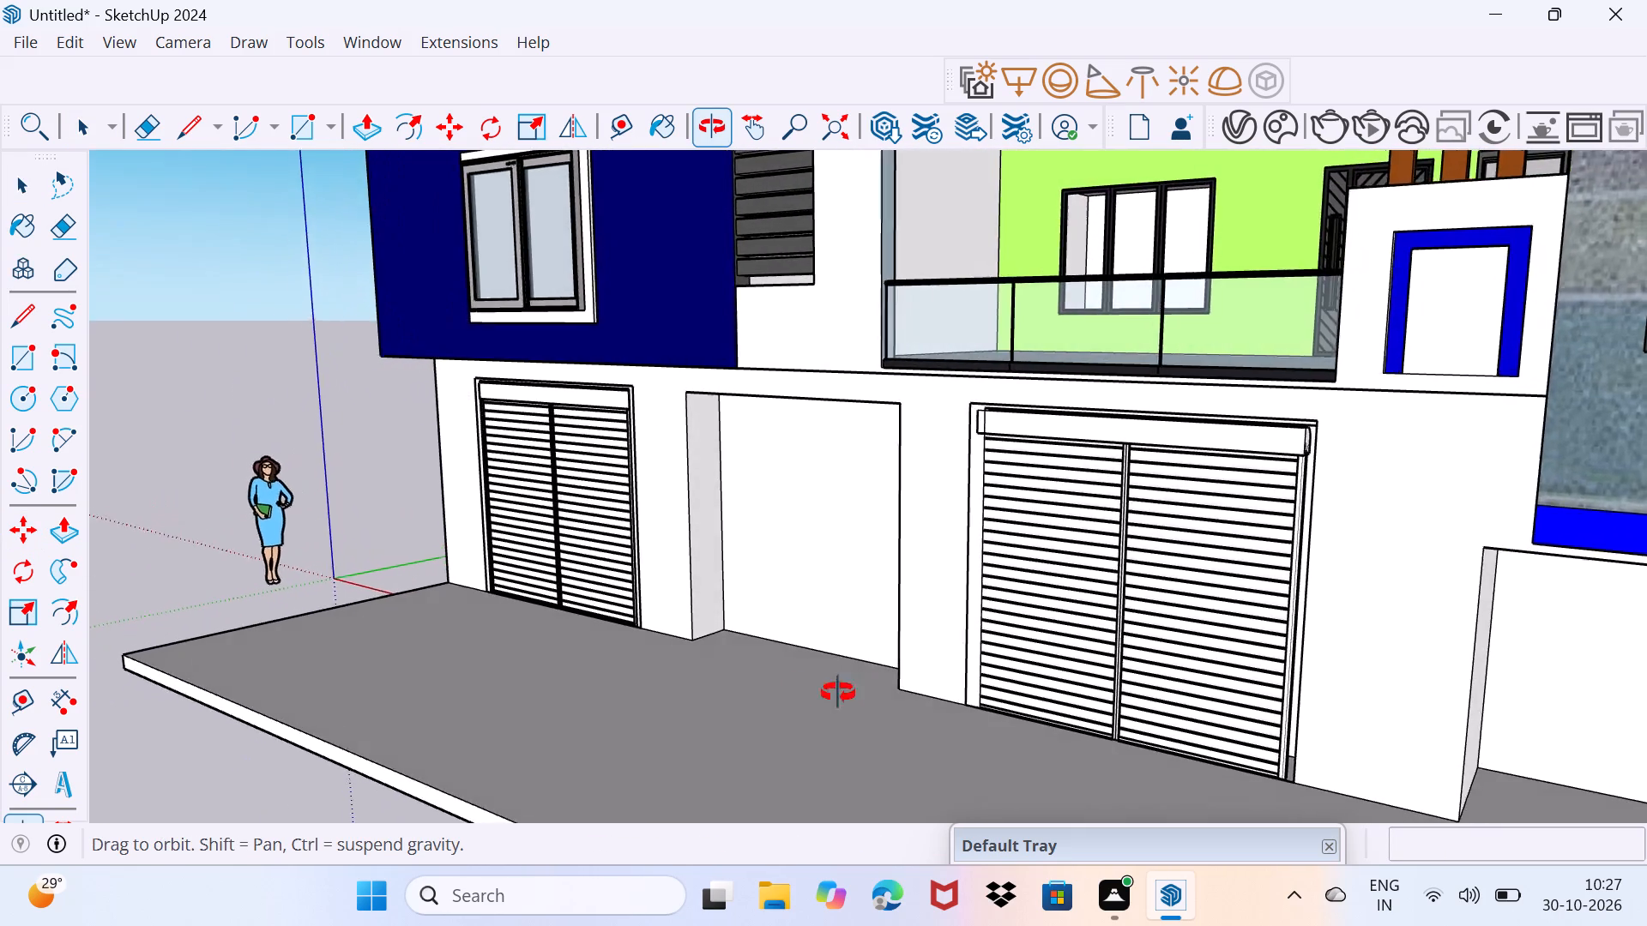
middle_drag(838, 693, 724, 693)
scroll(1154, 535, up, 3)
scroll(1094, 445, up, 9)
middle_drag(1099, 454, 1328, 336)
scroll(1294, 355, down, 6)
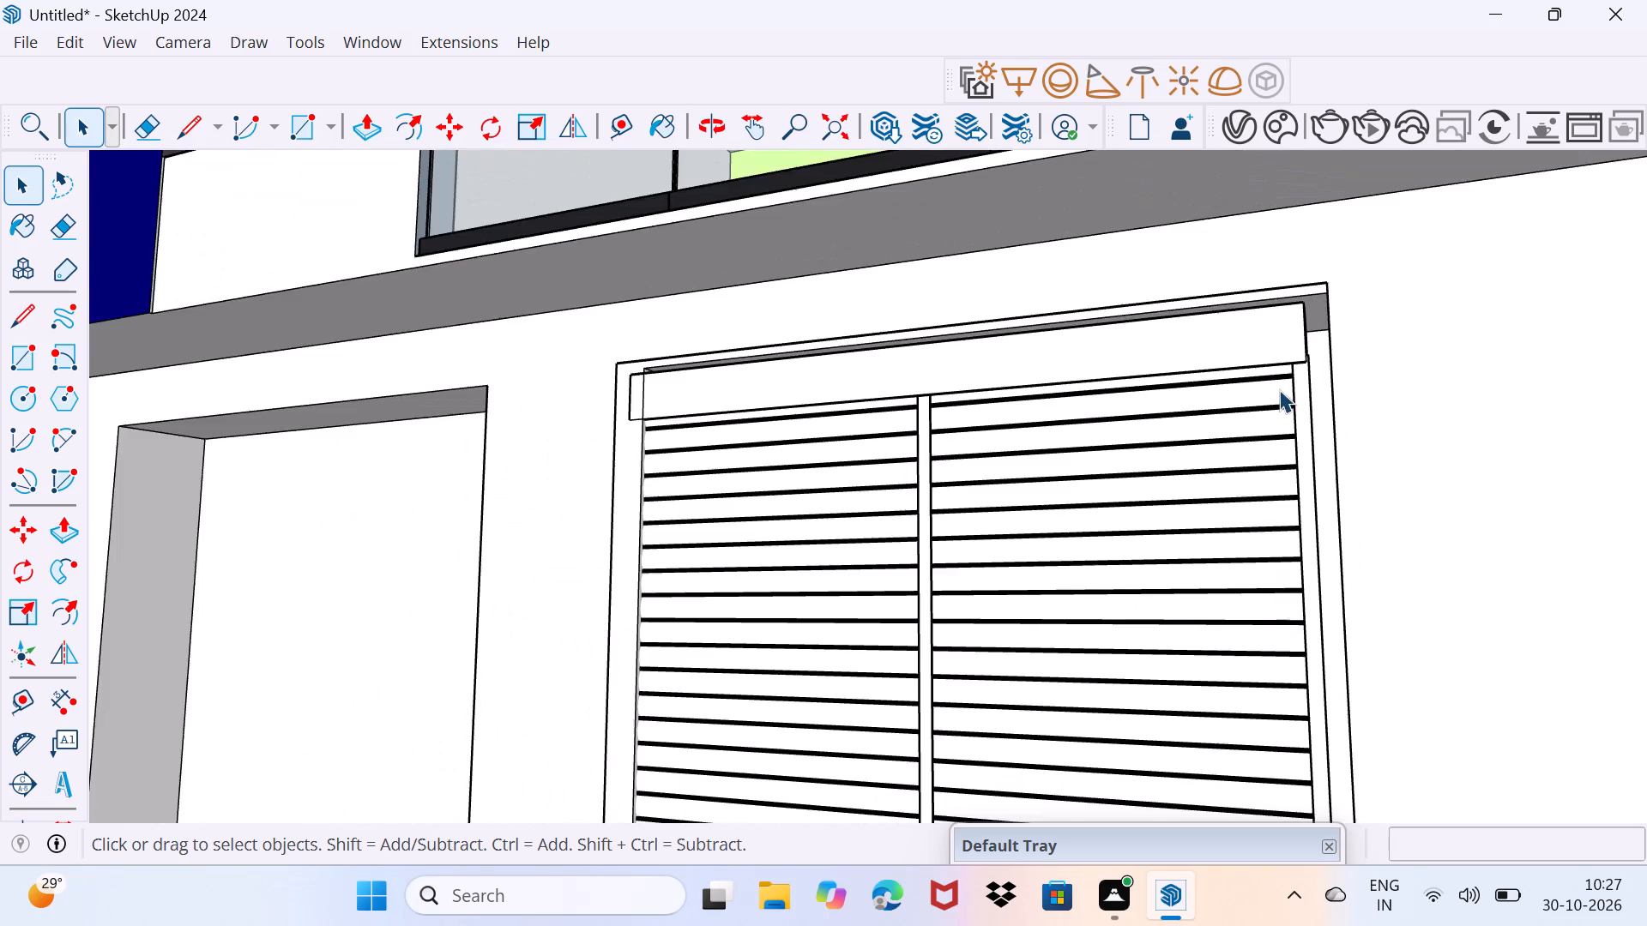
scroll(1279, 389, down, 7)
middle_drag(1000, 533, 1238, 533)
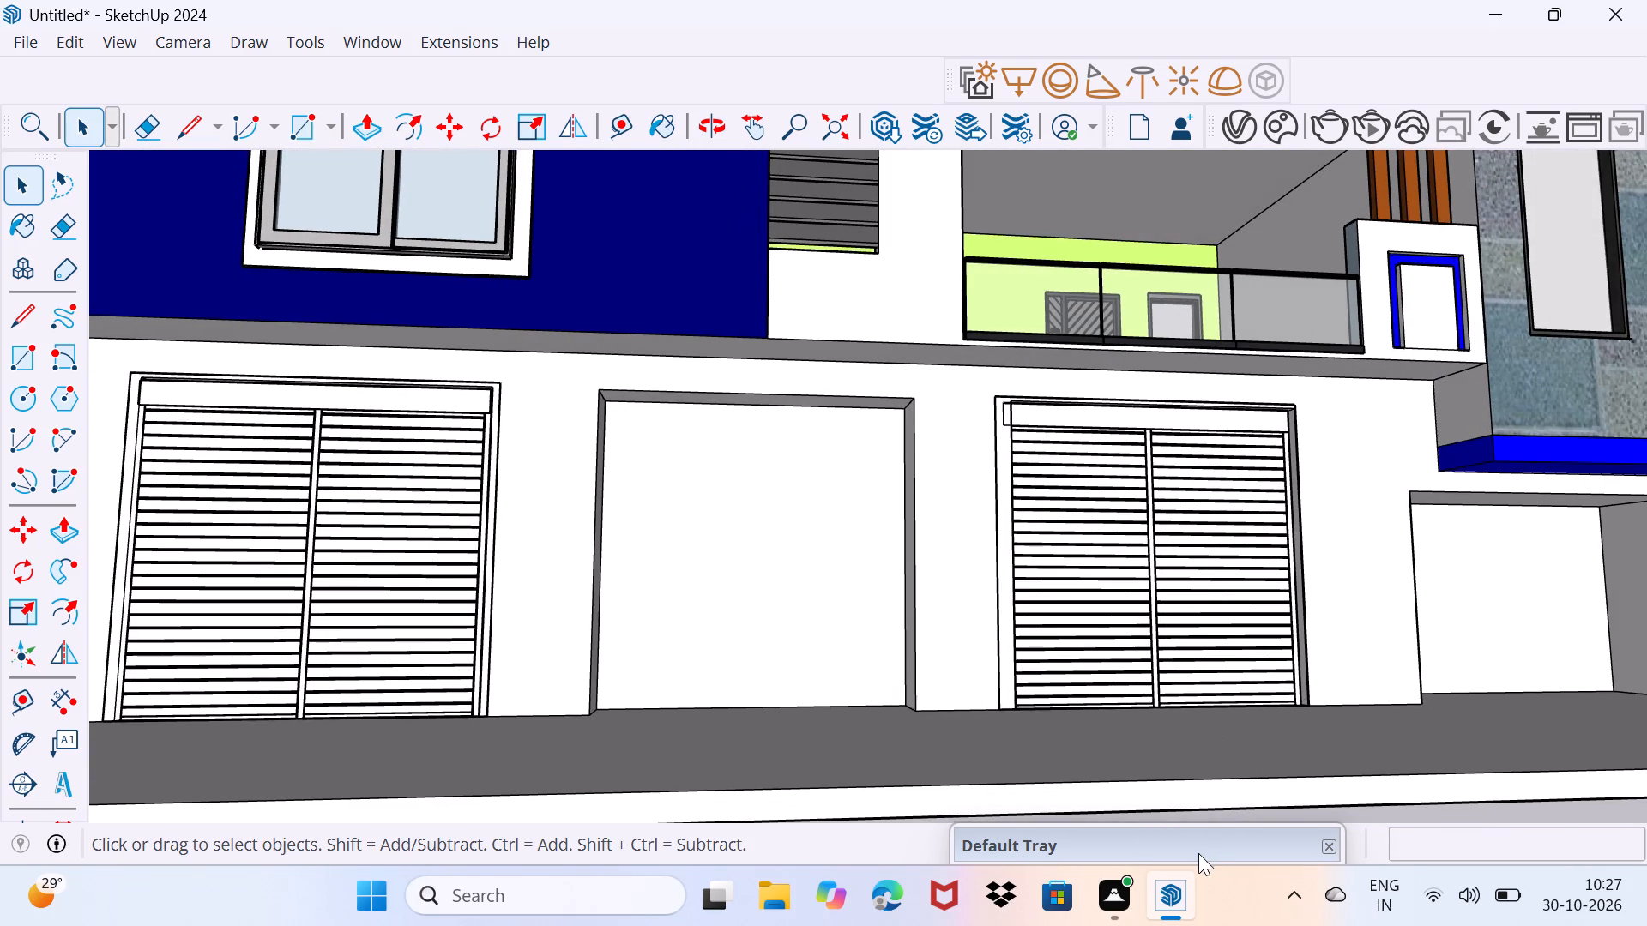
Open 3D Warehouse and browse the "shop doors" results for another roller door model.
click(384, 35)
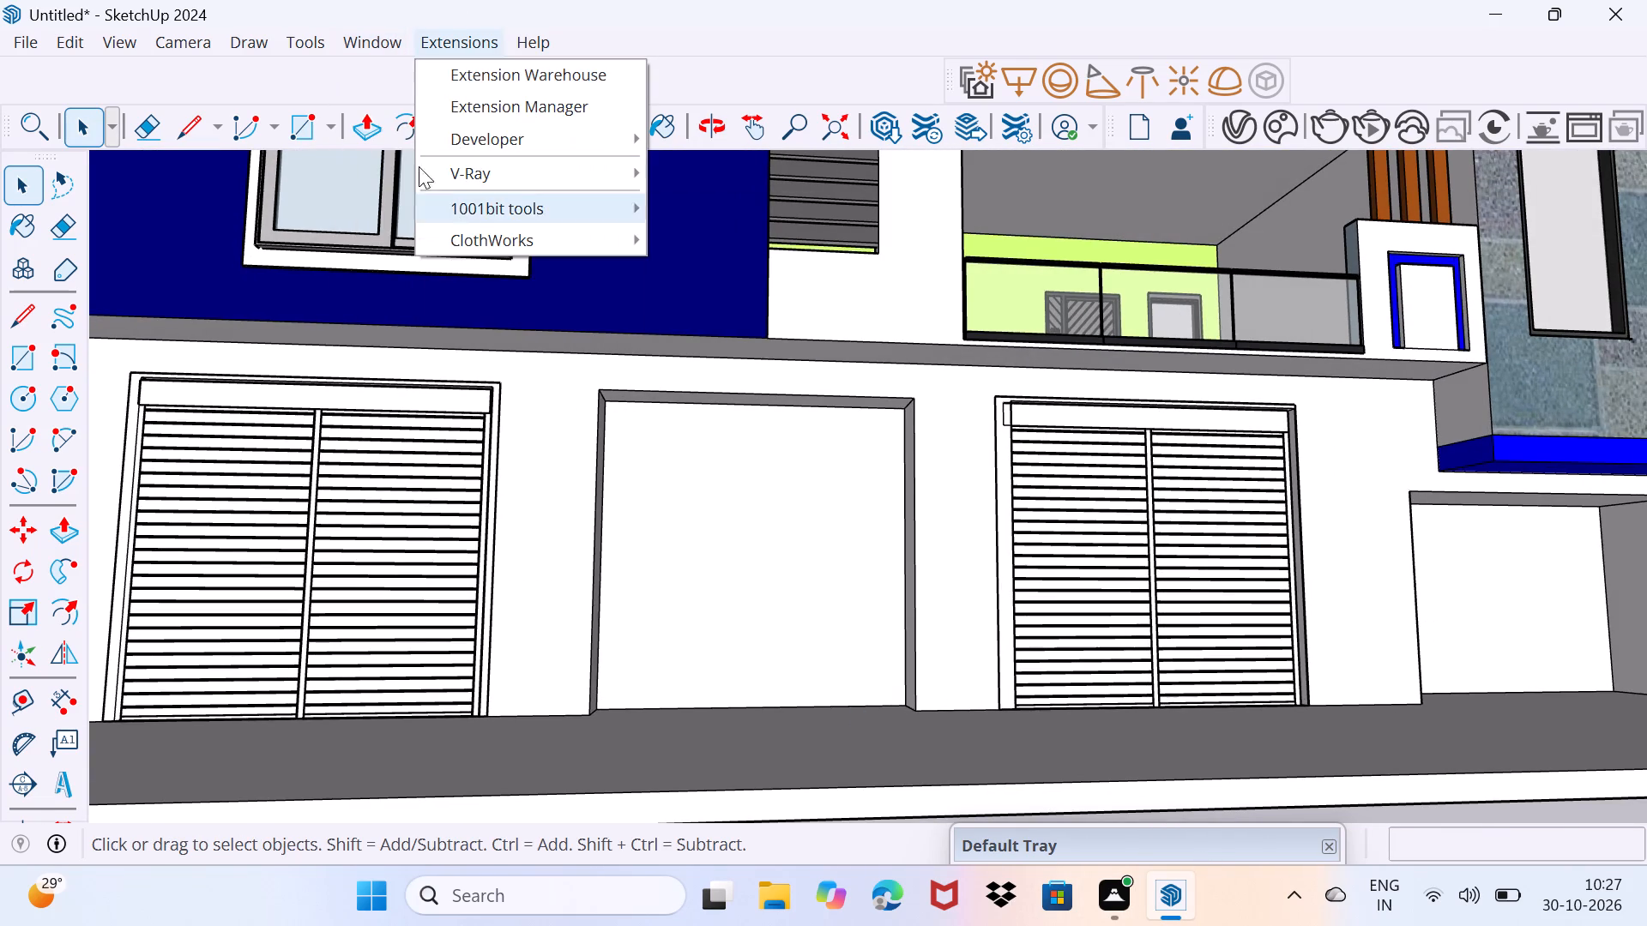
click(486, 230)
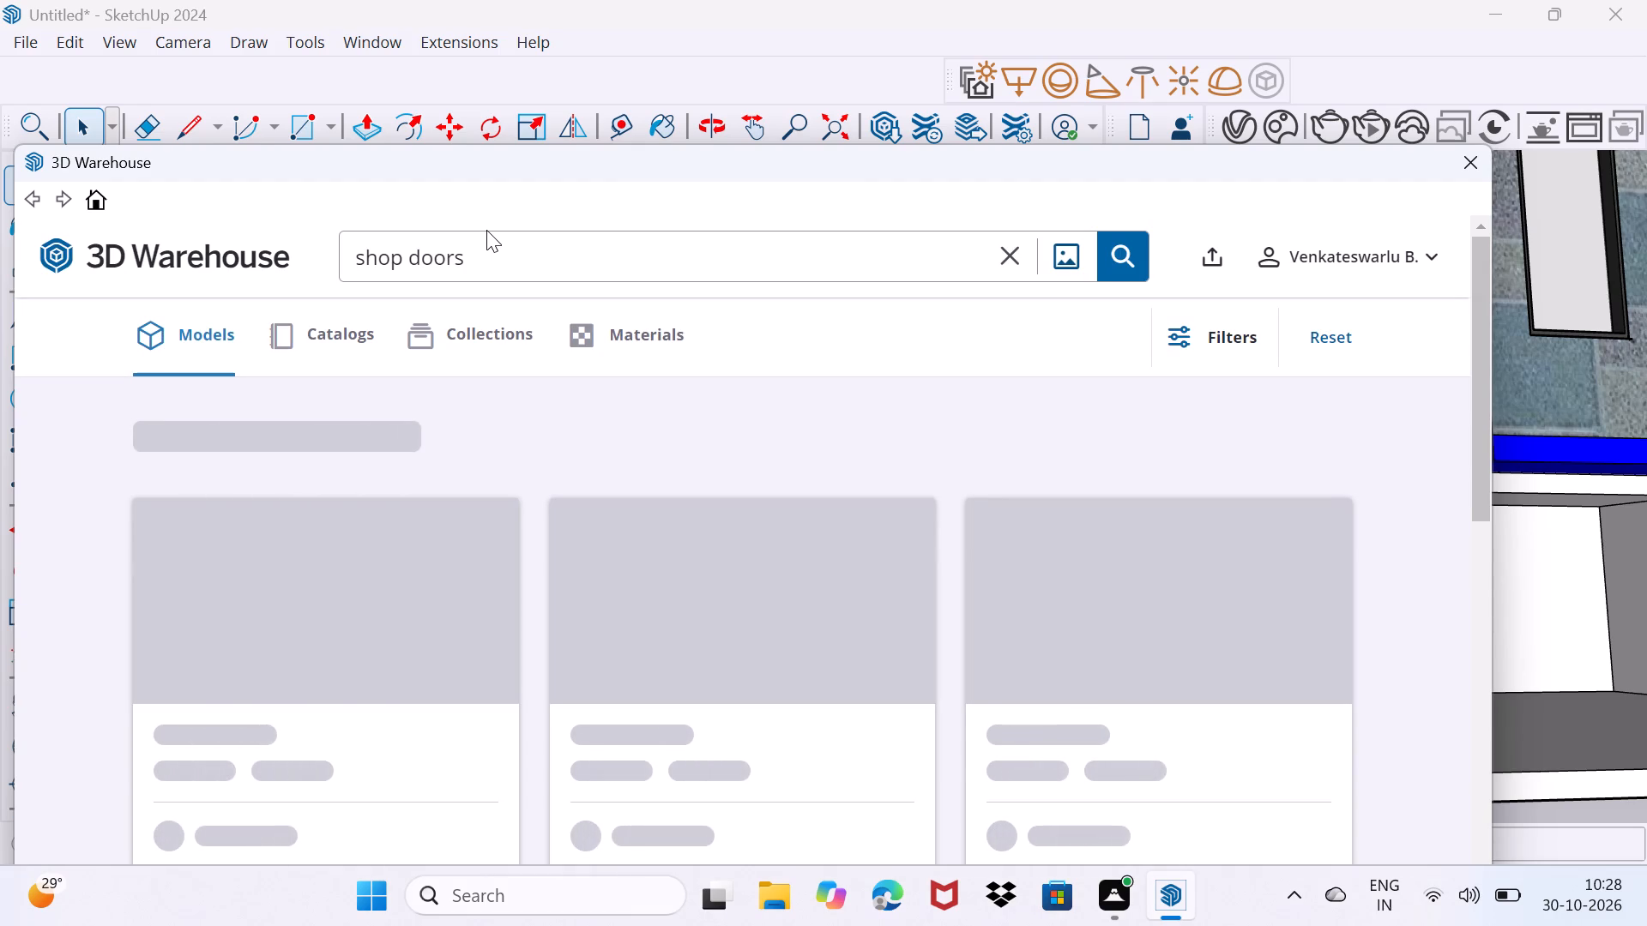
scroll(657, 463, down, 8)
scroll(932, 612, down, 1)
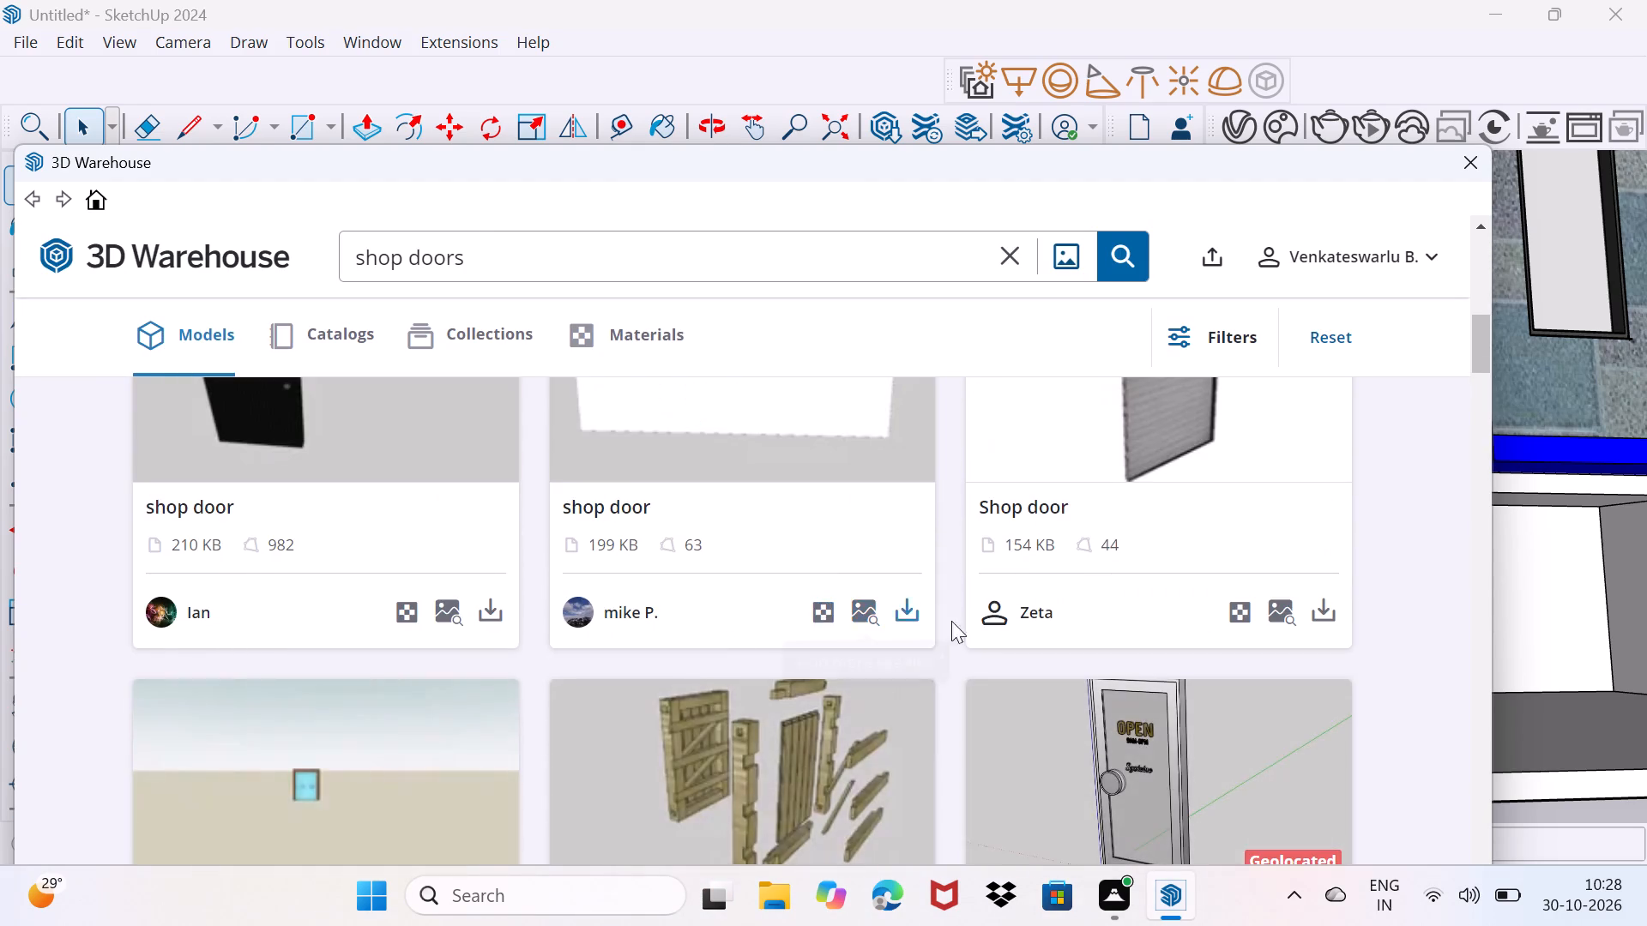
scroll(951, 621, down, 12)
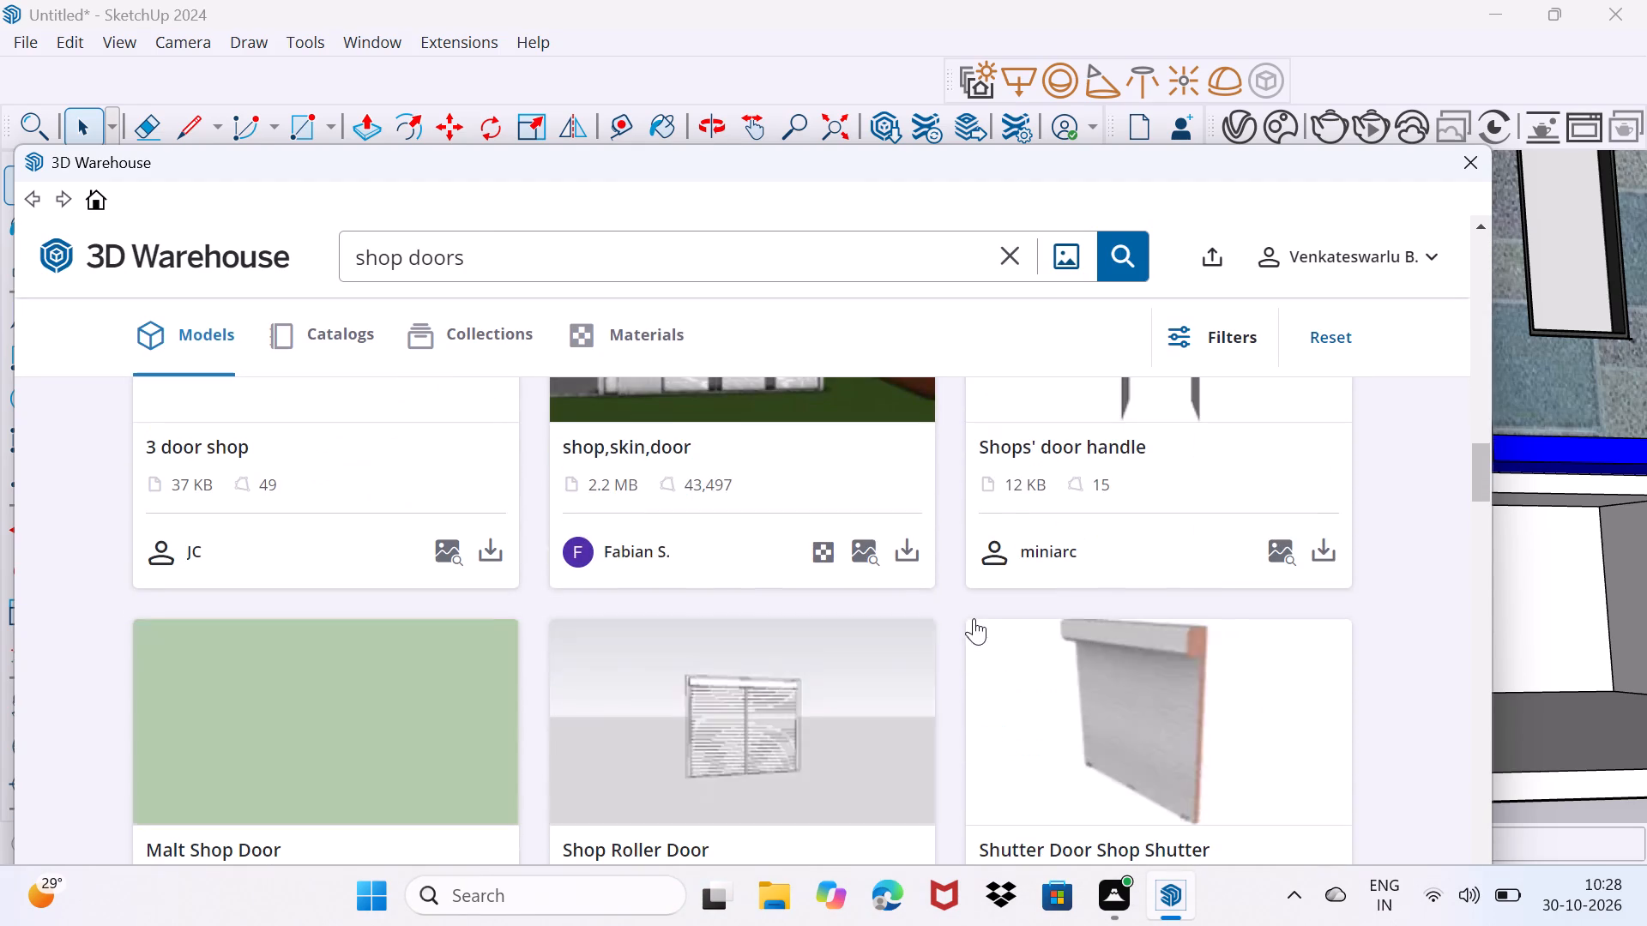
scroll(974, 616, down, 8)
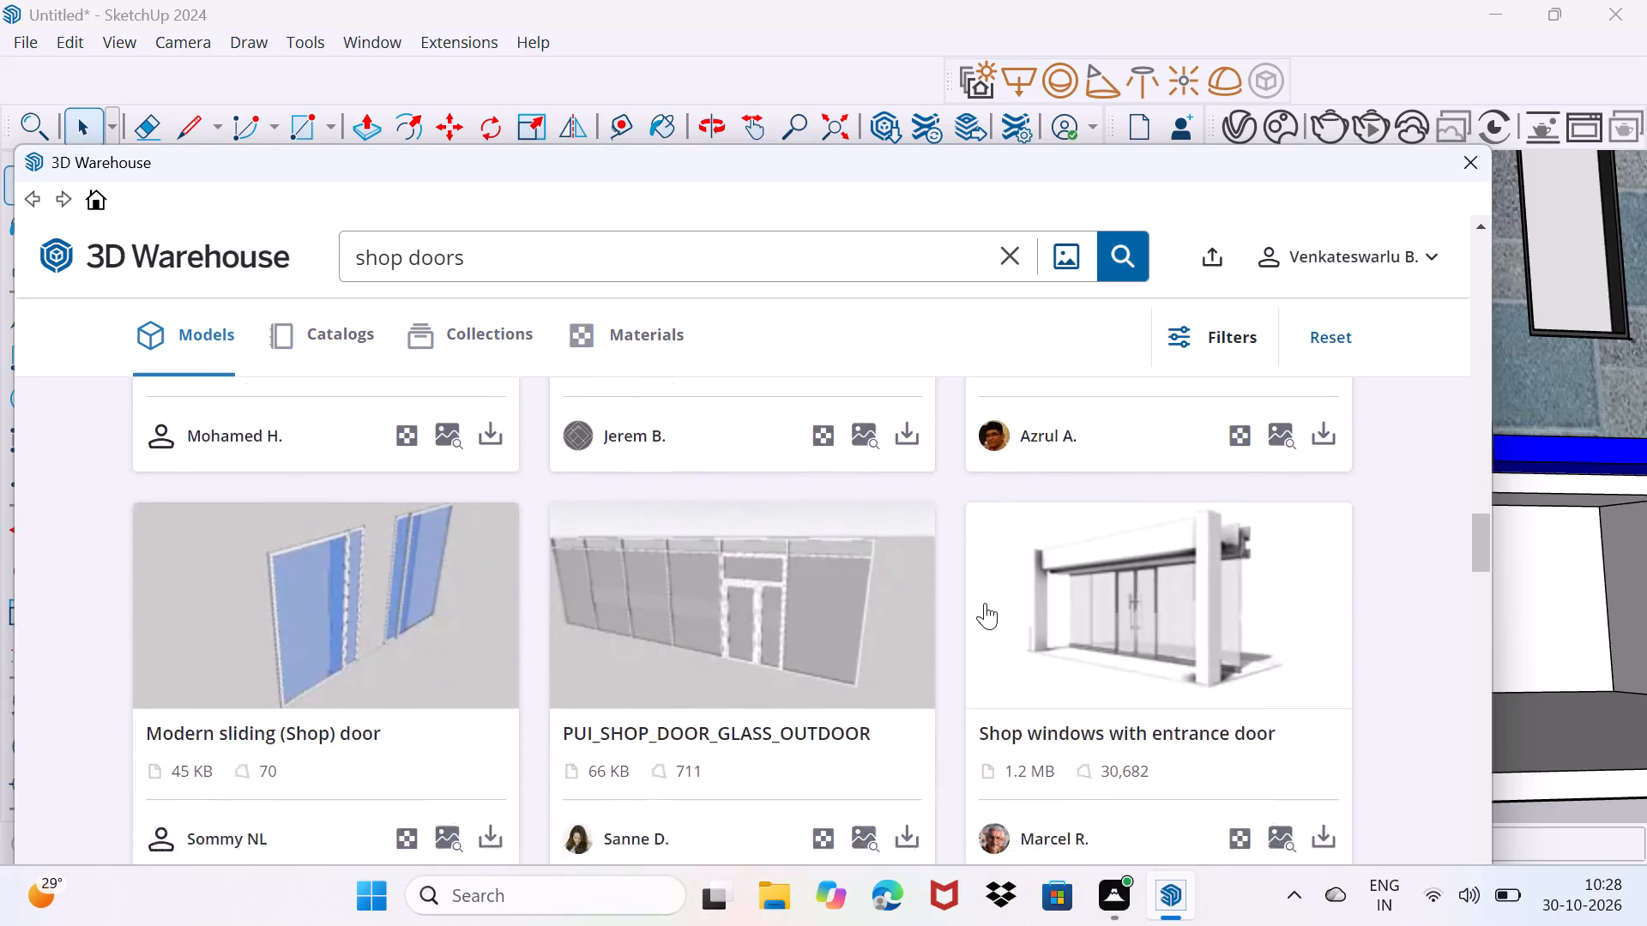
scroll(985, 603, down, 5)
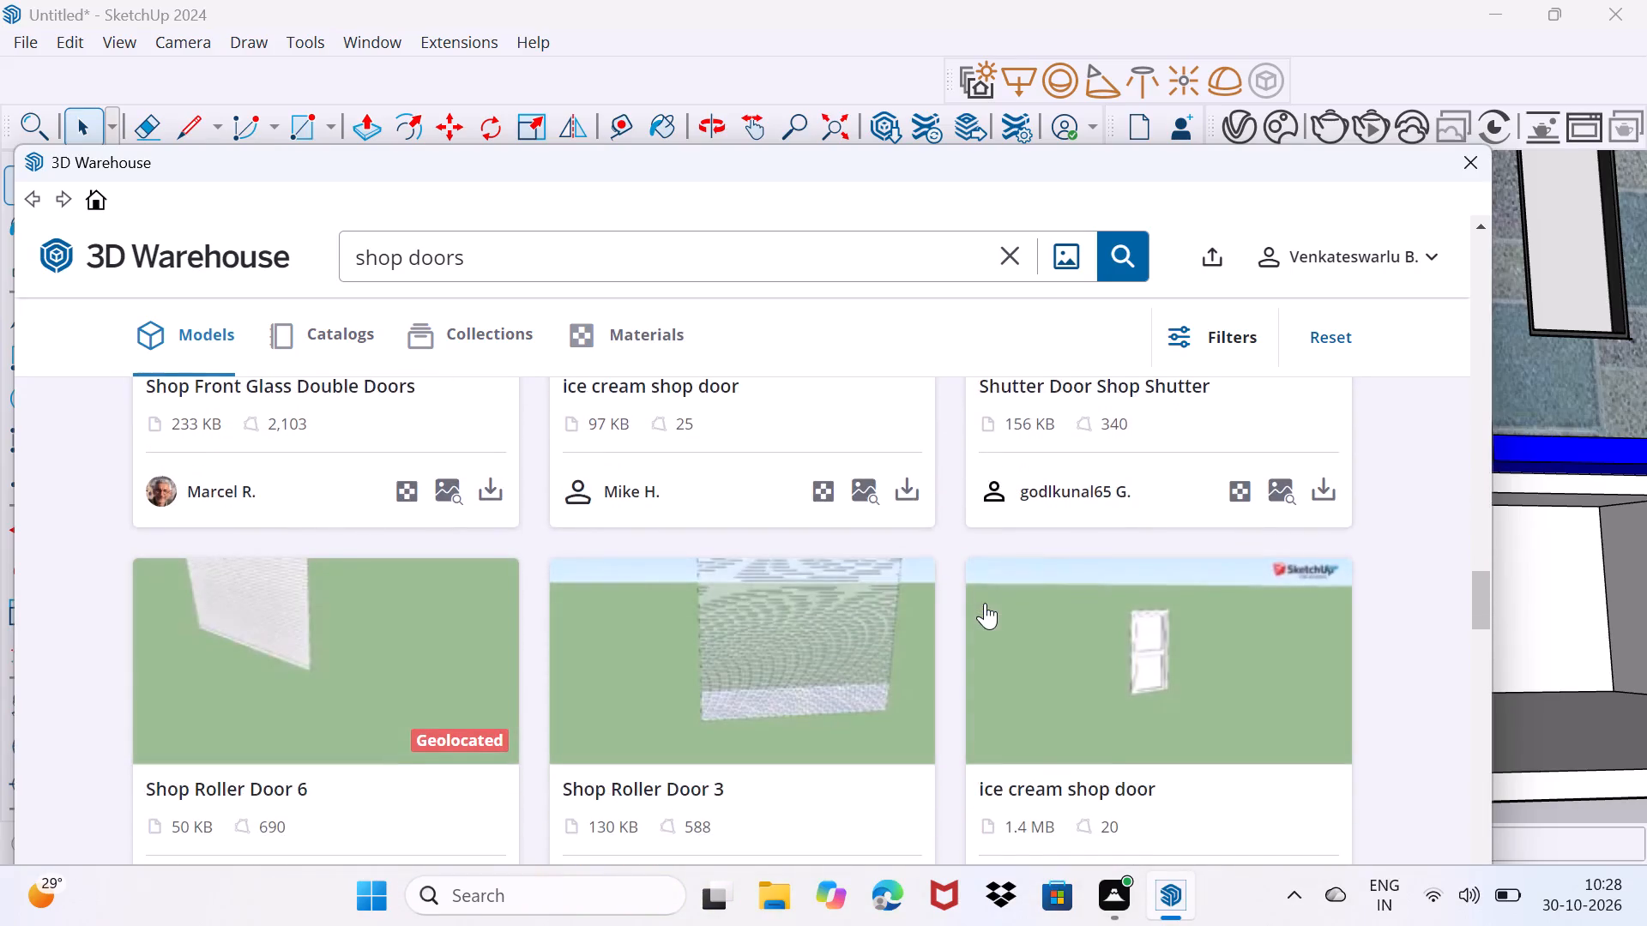
scroll(985, 603, down, 12)
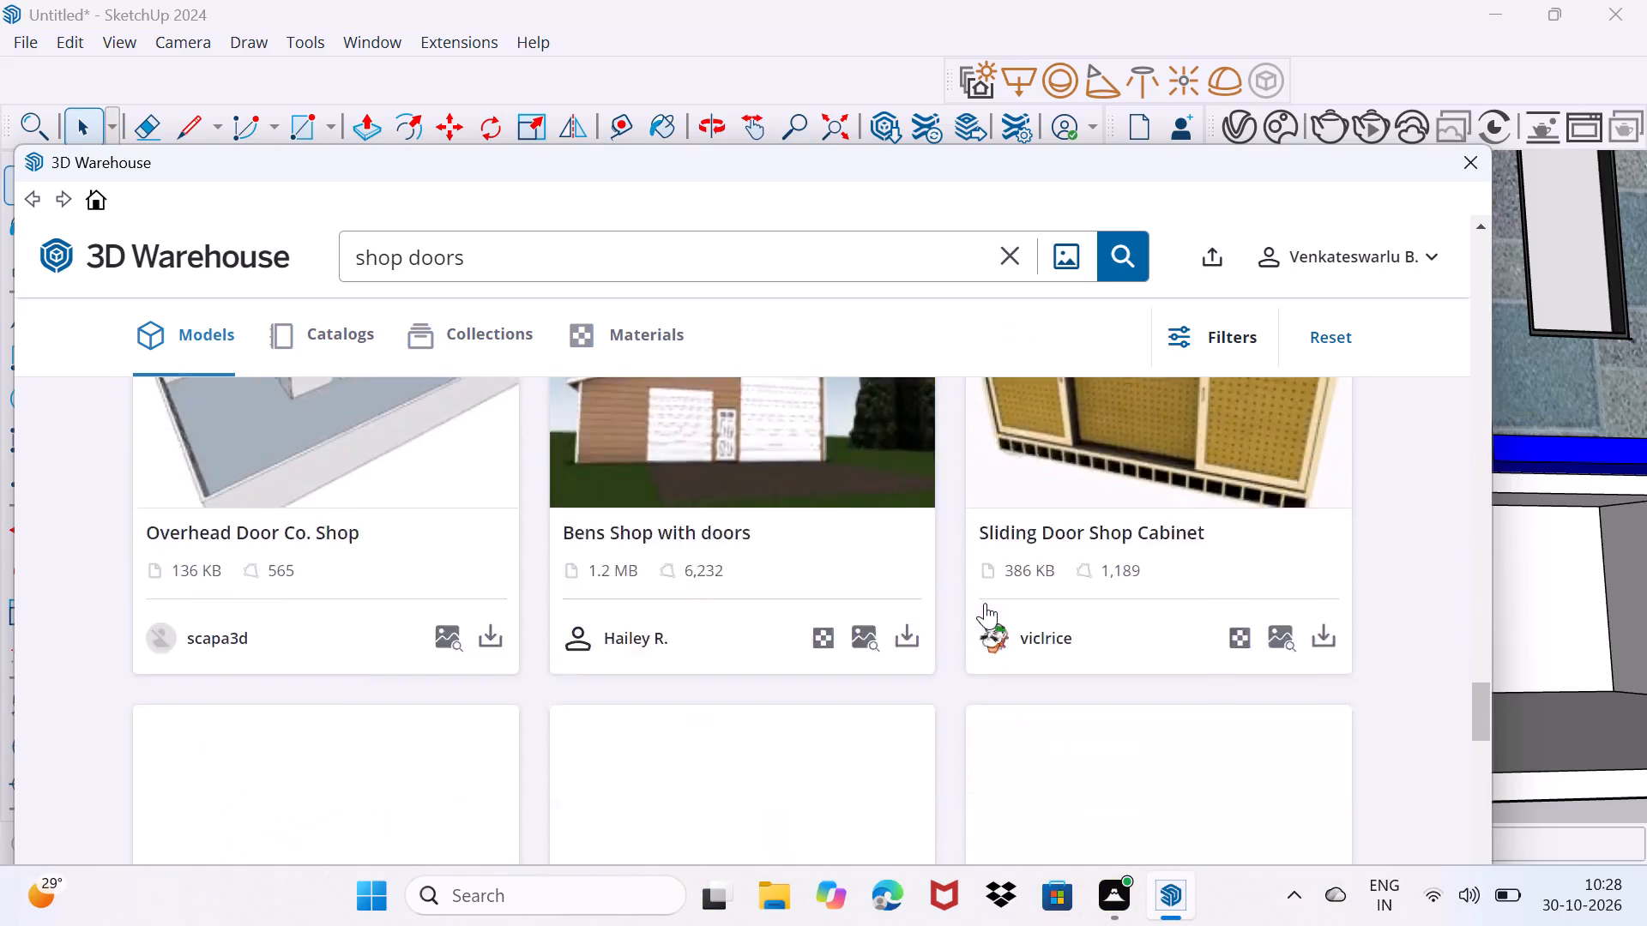
scroll(985, 603, down, 5)
scroll(985, 603, up, 1)
scroll(985, 603, down, 4)
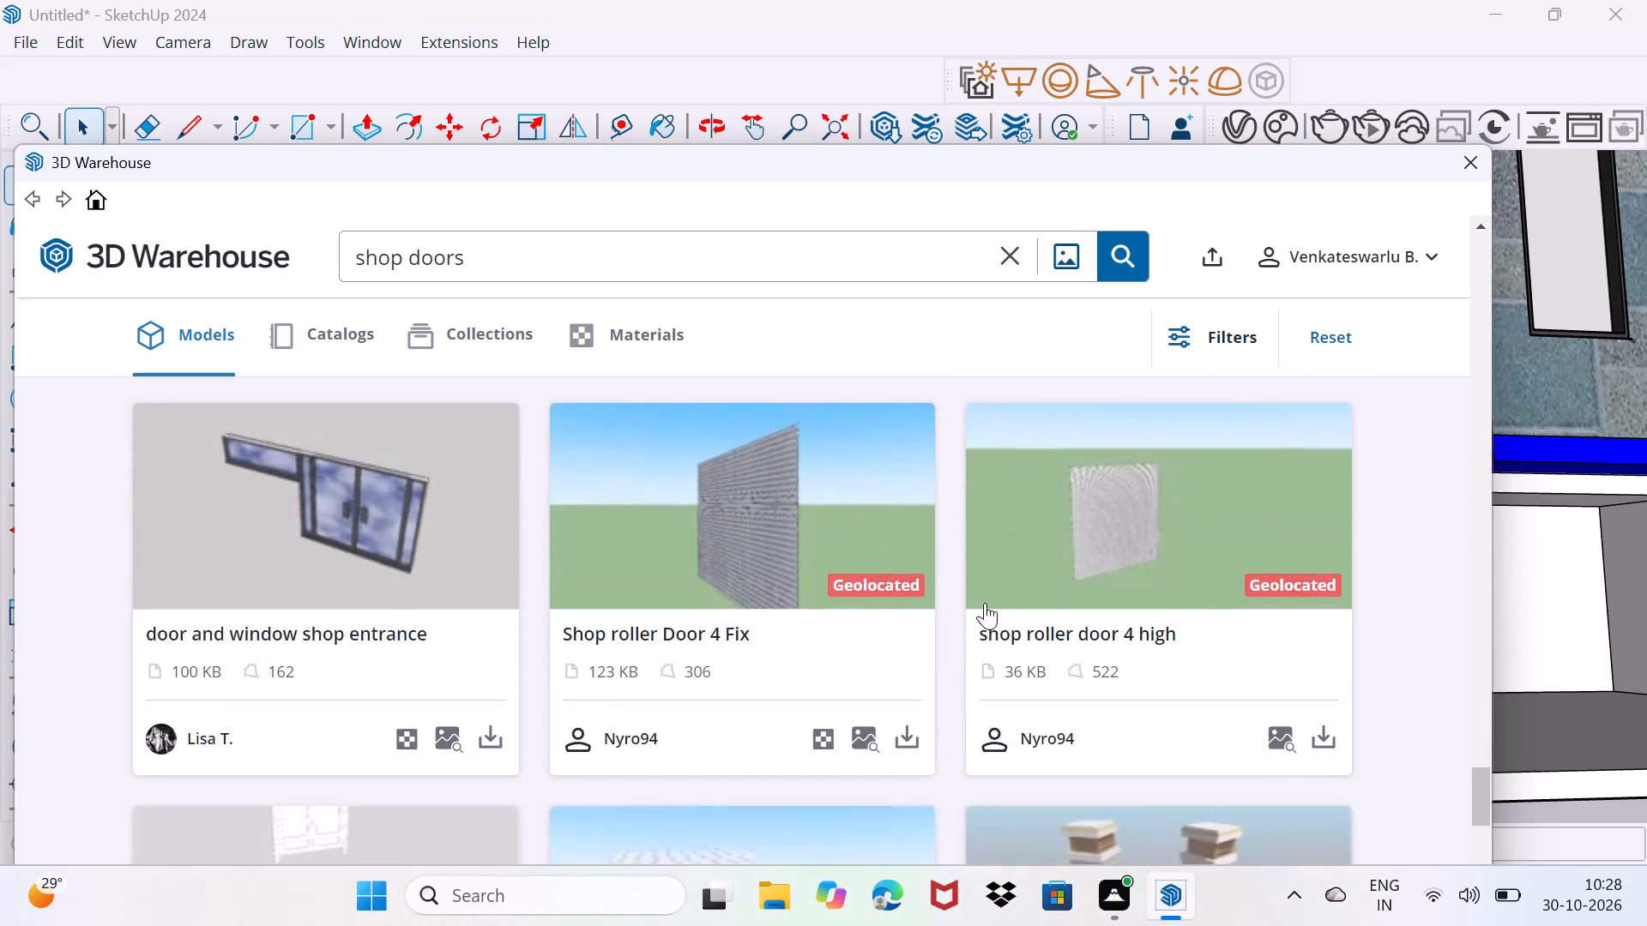
scroll(985, 603, down, 8)
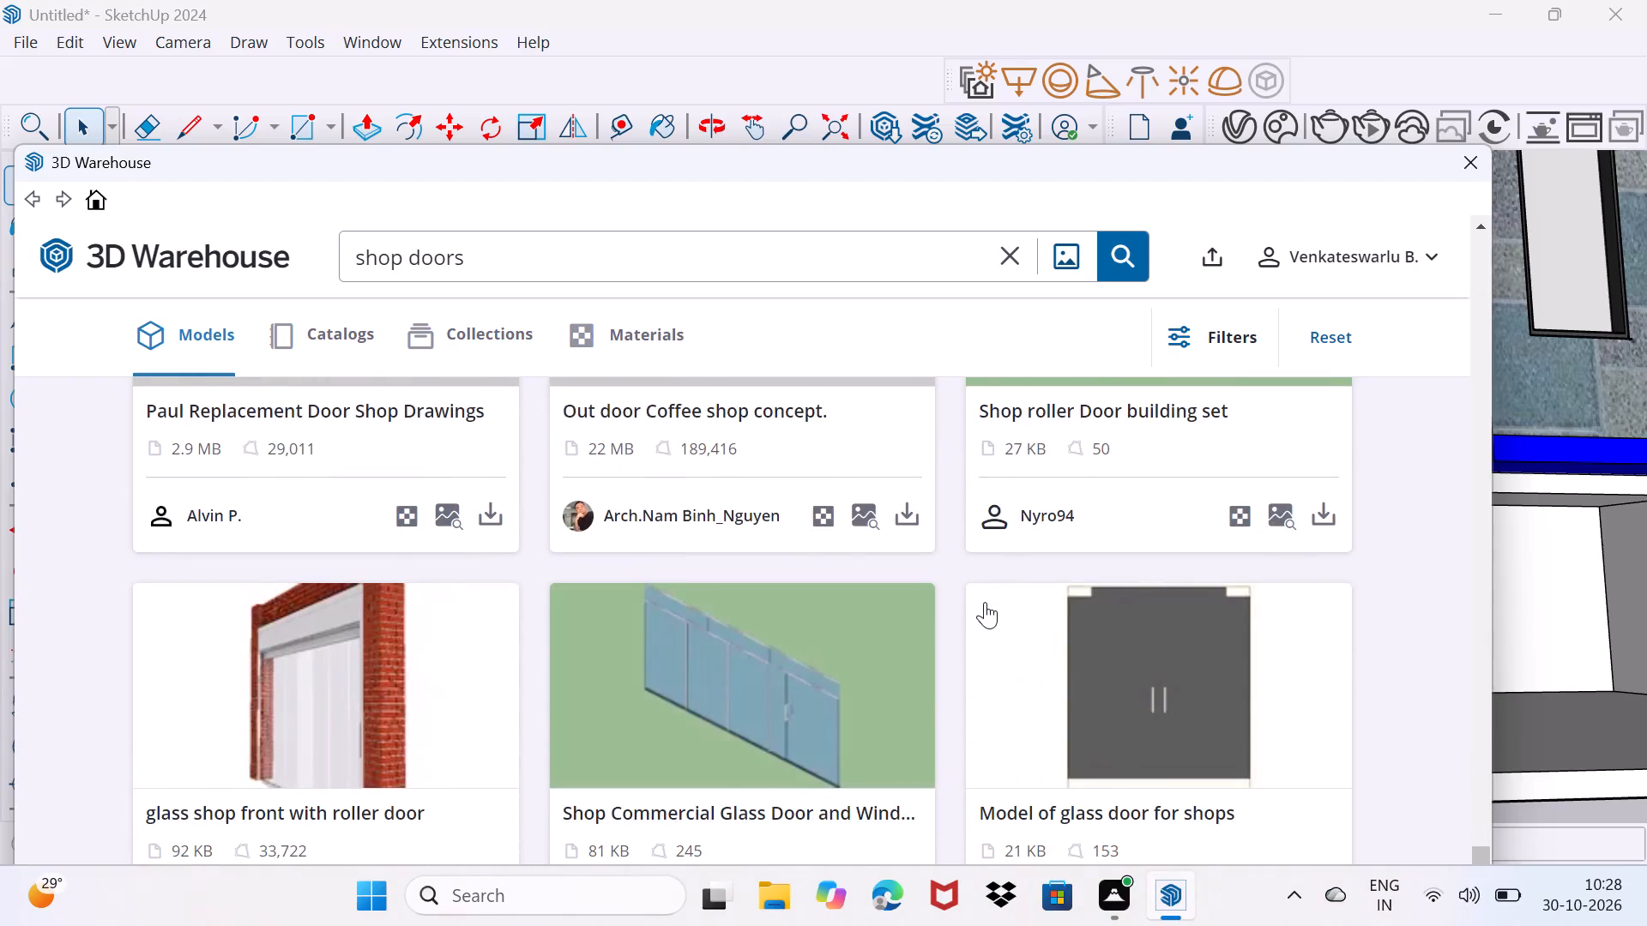
scroll(986, 601, down, 9)
scroll(986, 593, up, 6)
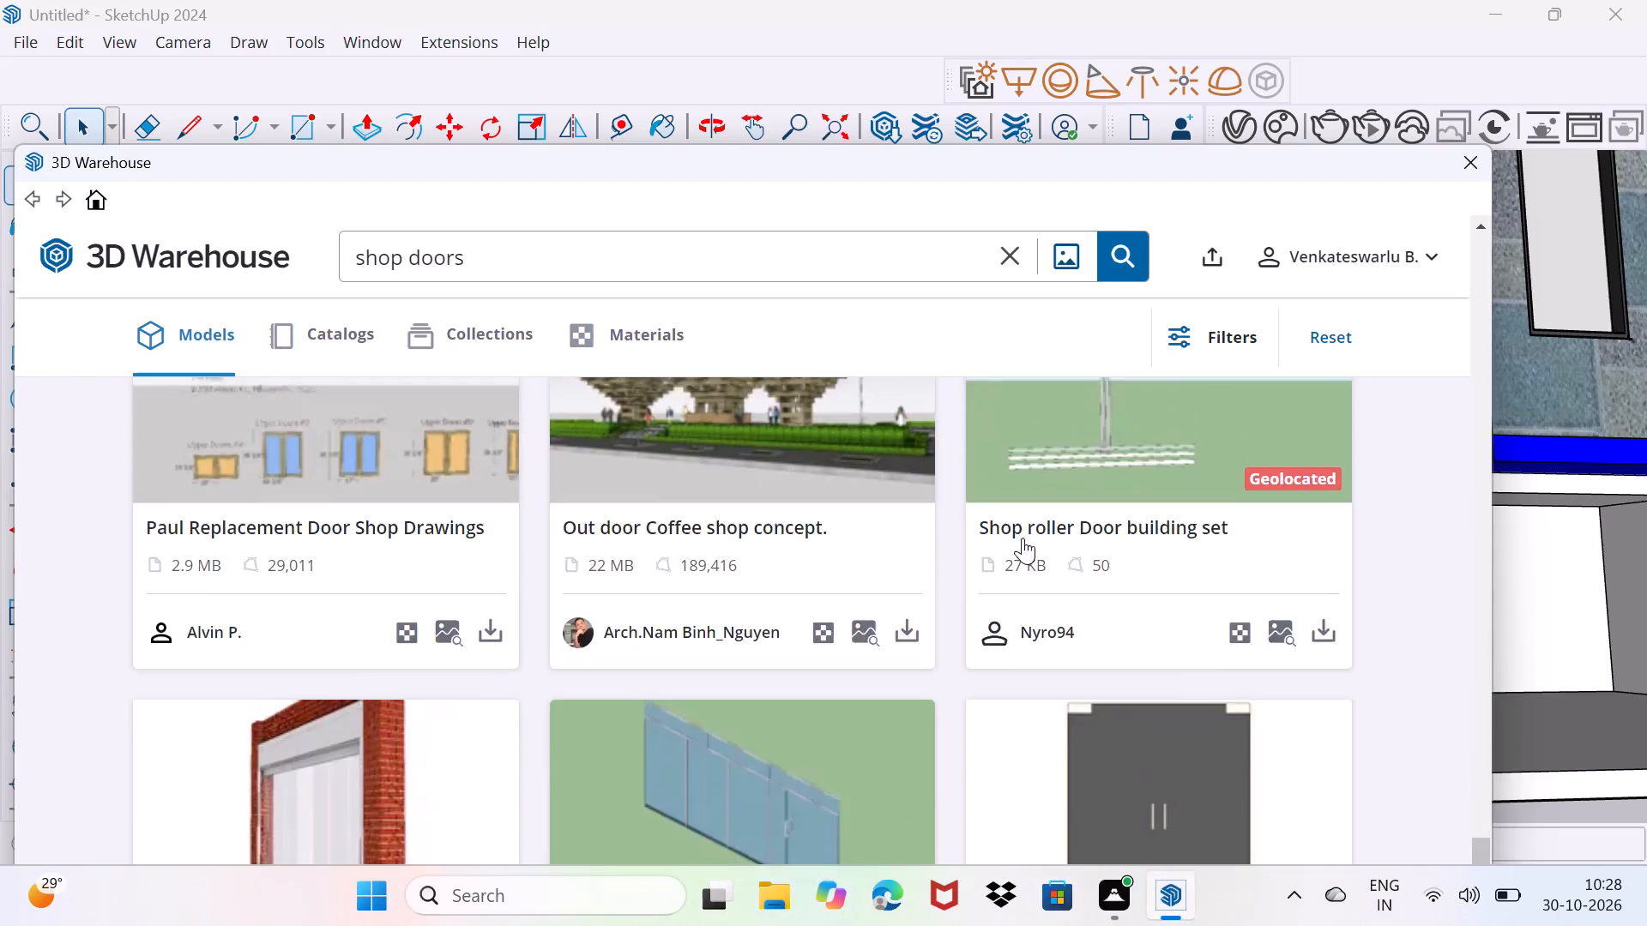
scroll(1011, 547, up, 20)
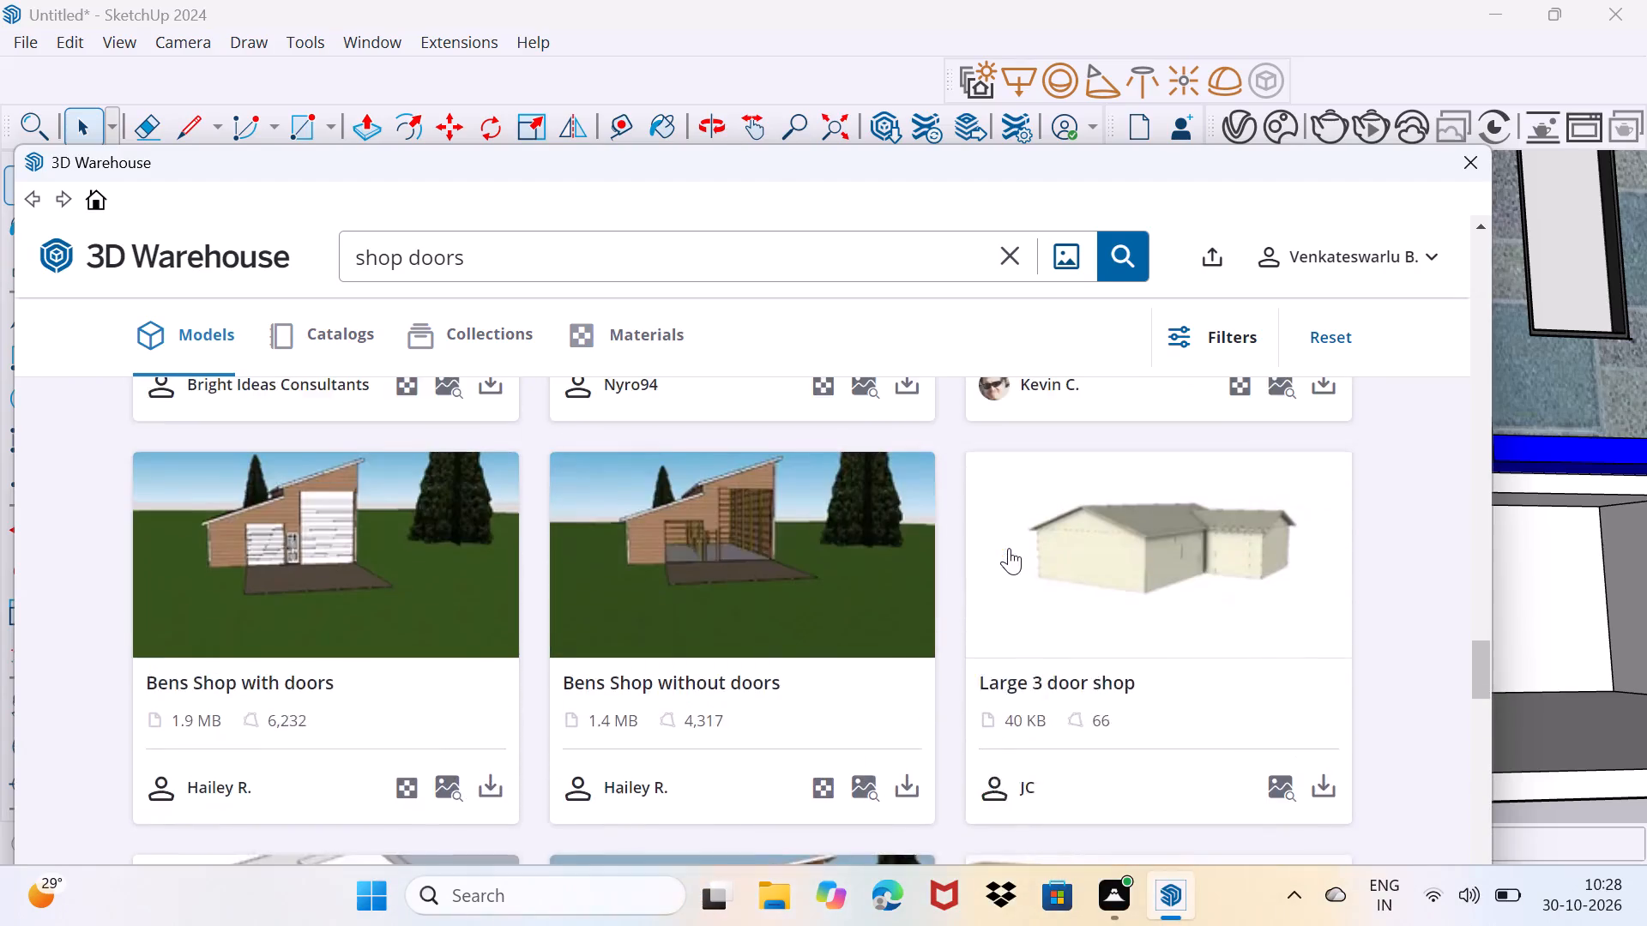
scroll(1006, 549, up, 13)
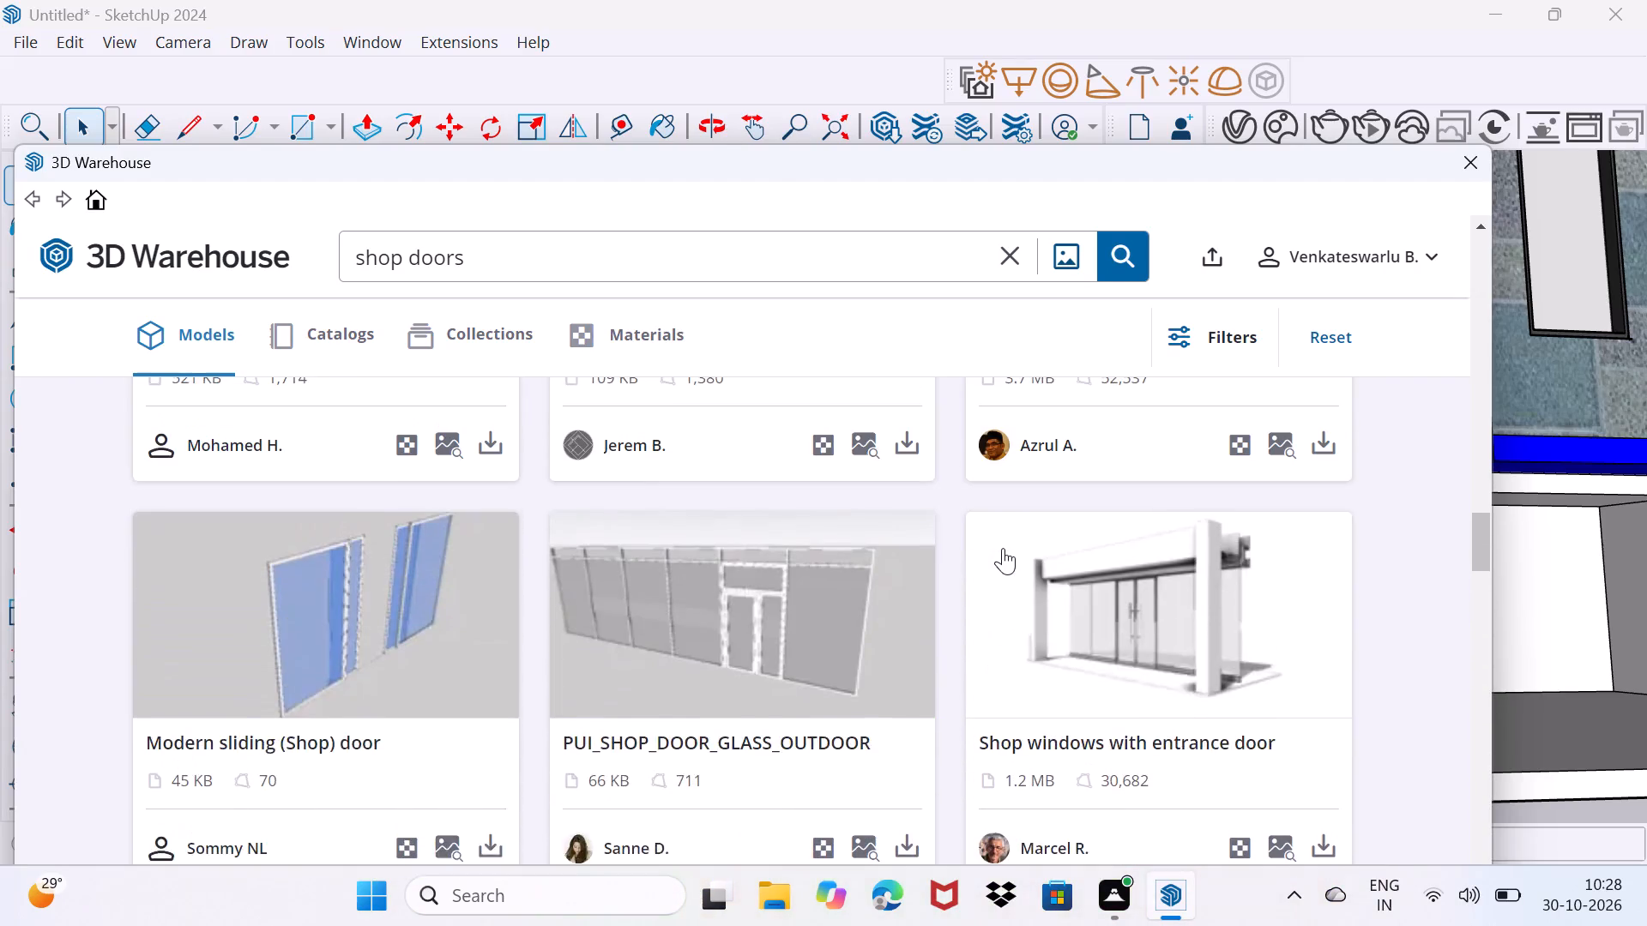
scroll(999, 553, up, 12)
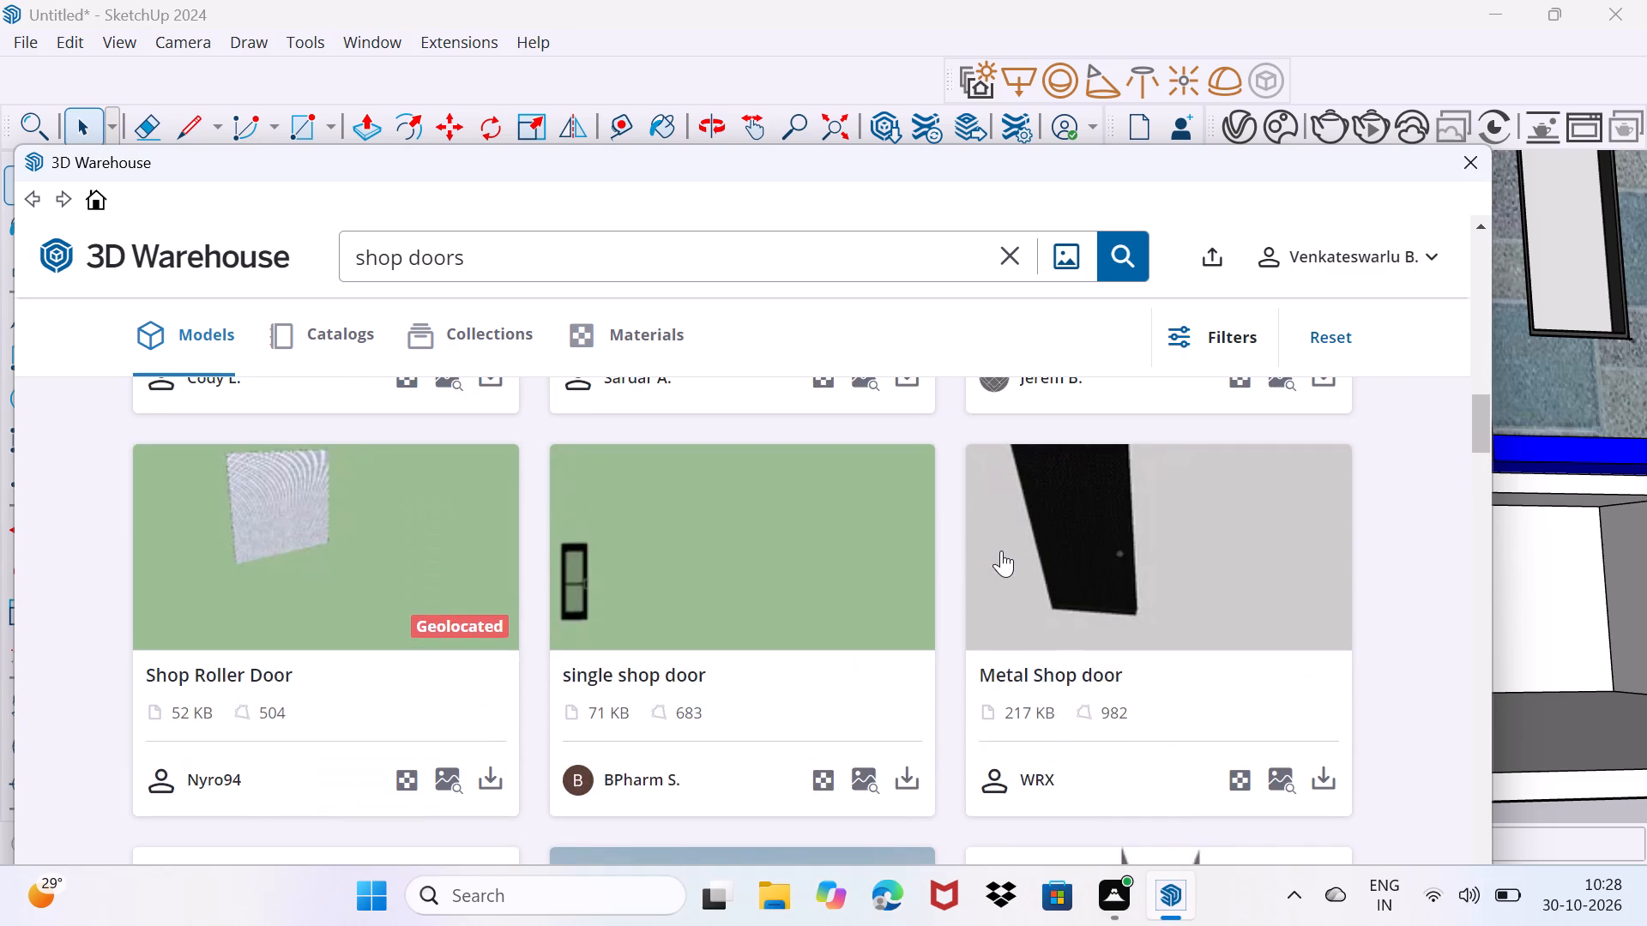
scroll(1001, 550, up, 5)
scroll(1001, 550, down, 2)
scroll(1001, 550, up, 2)
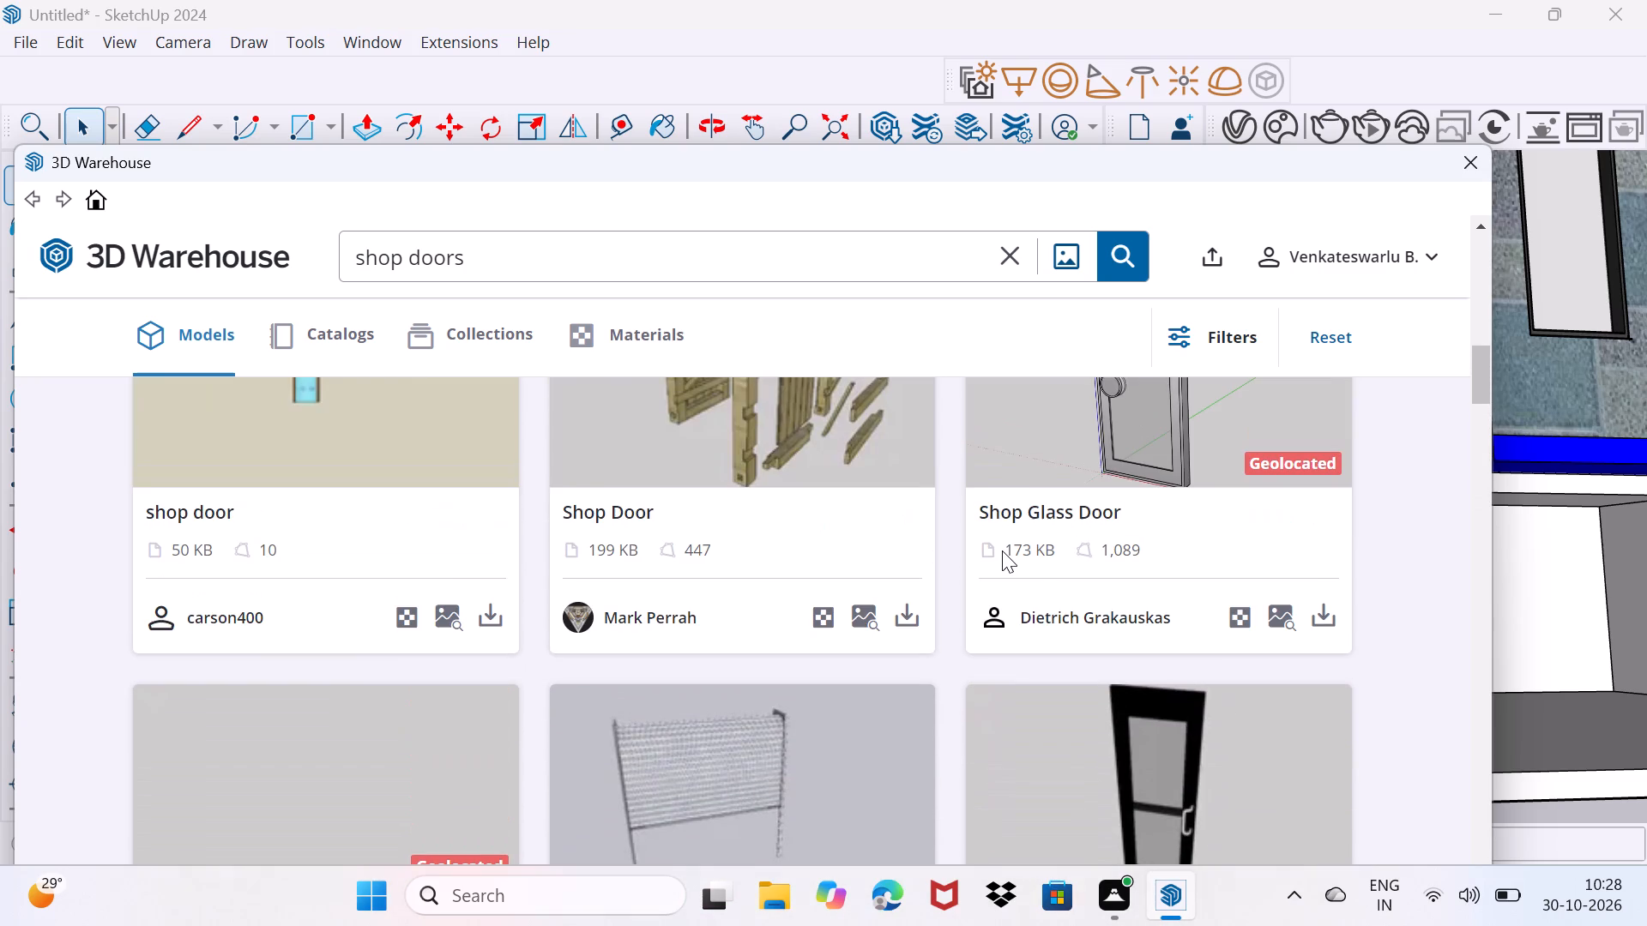
scroll(1002, 550, down, 3)
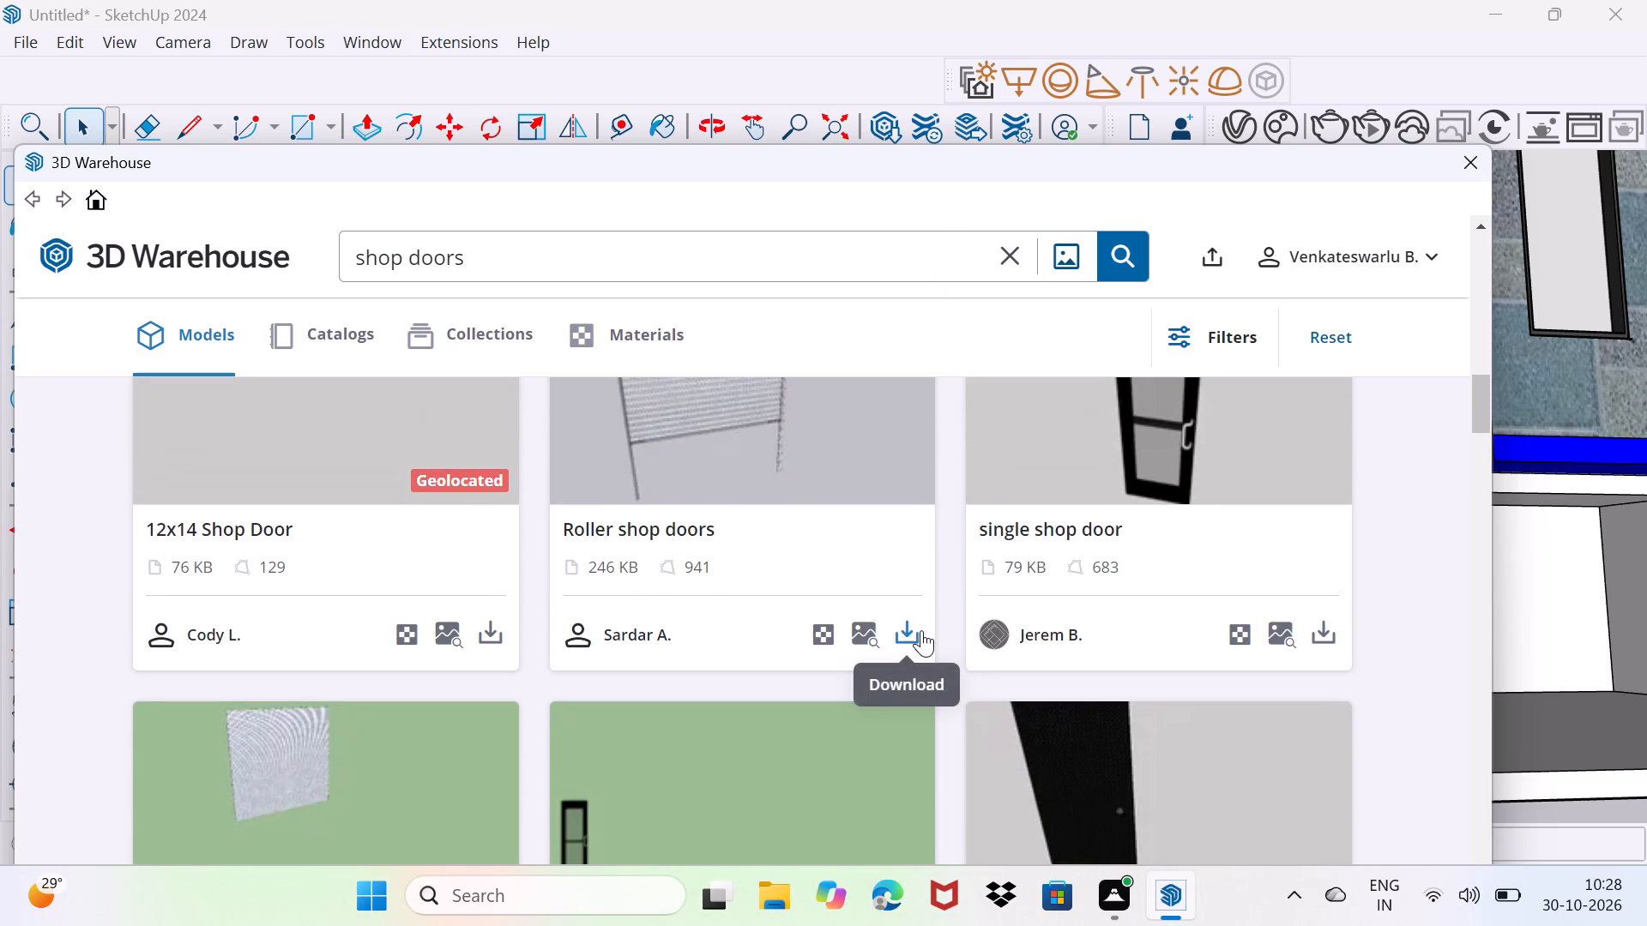
Download the "Roller shop doors" model directly into the project and place it on the open ground beside the building.
click(917, 630)
click(689, 597)
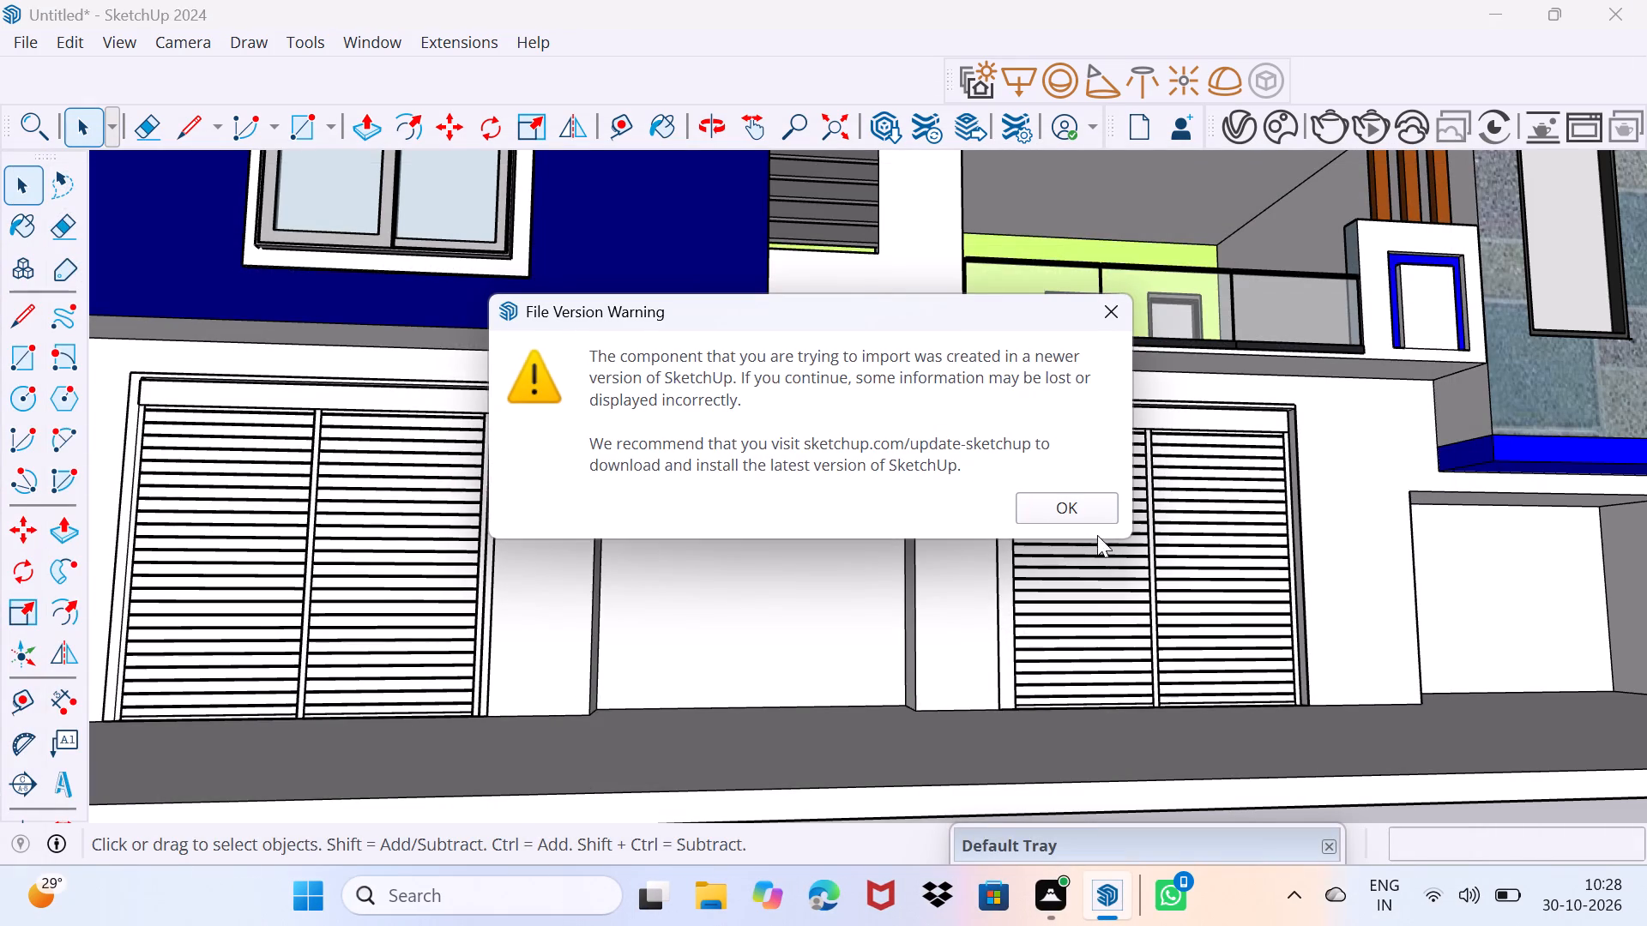
click(1101, 502)
scroll(685, 779, down, 2)
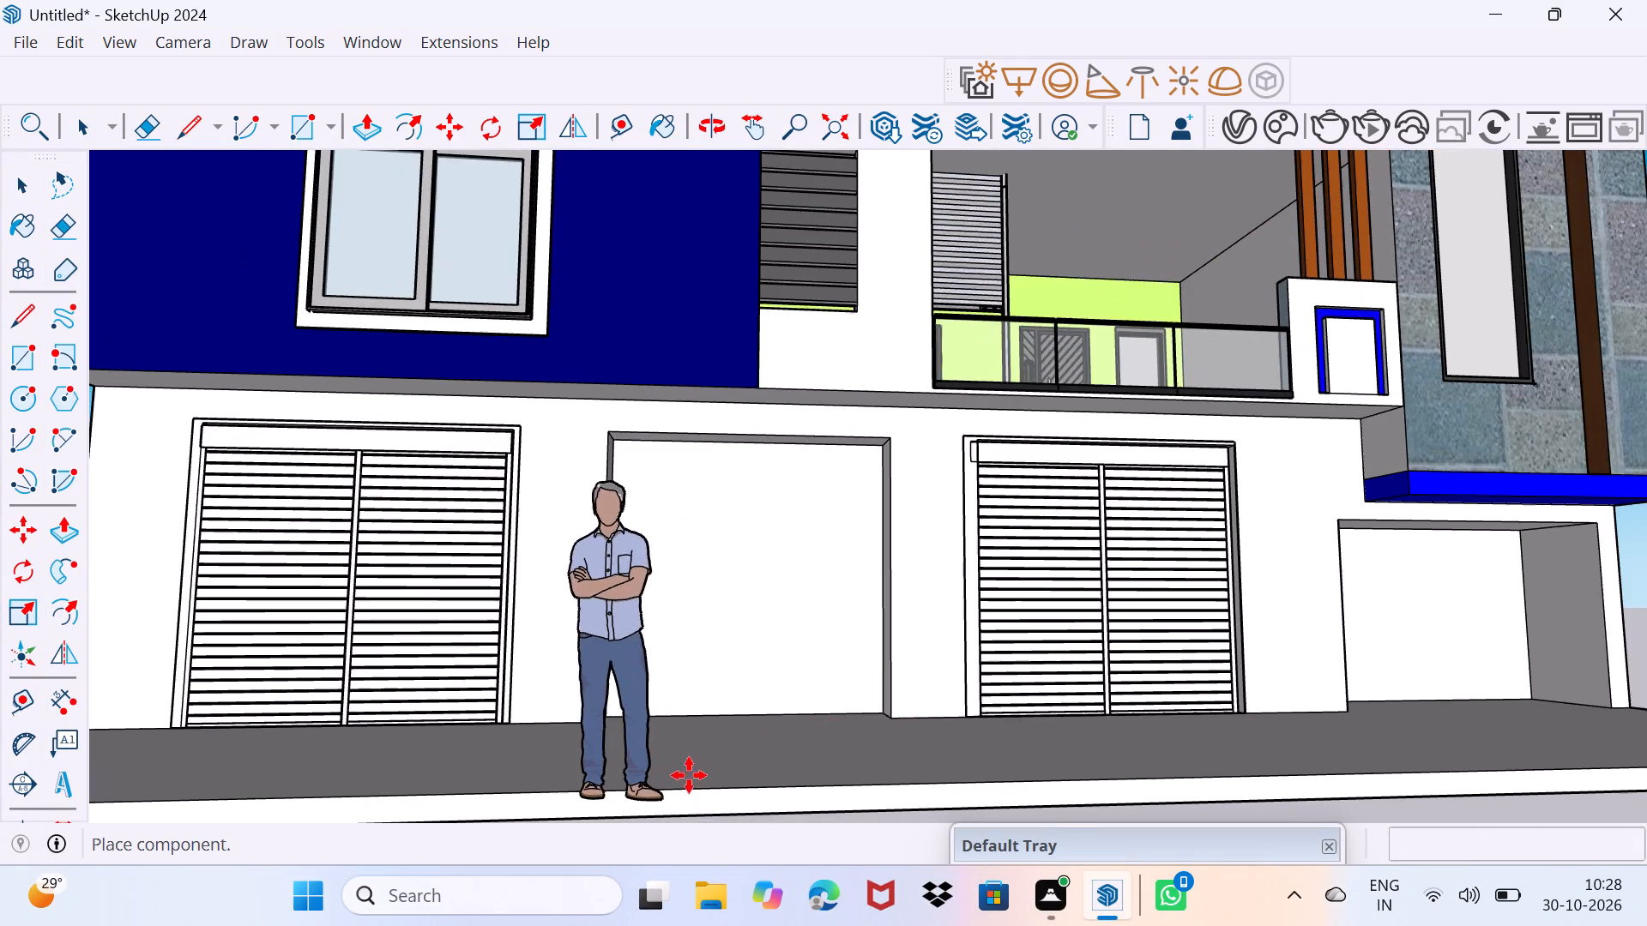
scroll(689, 774, down, 9)
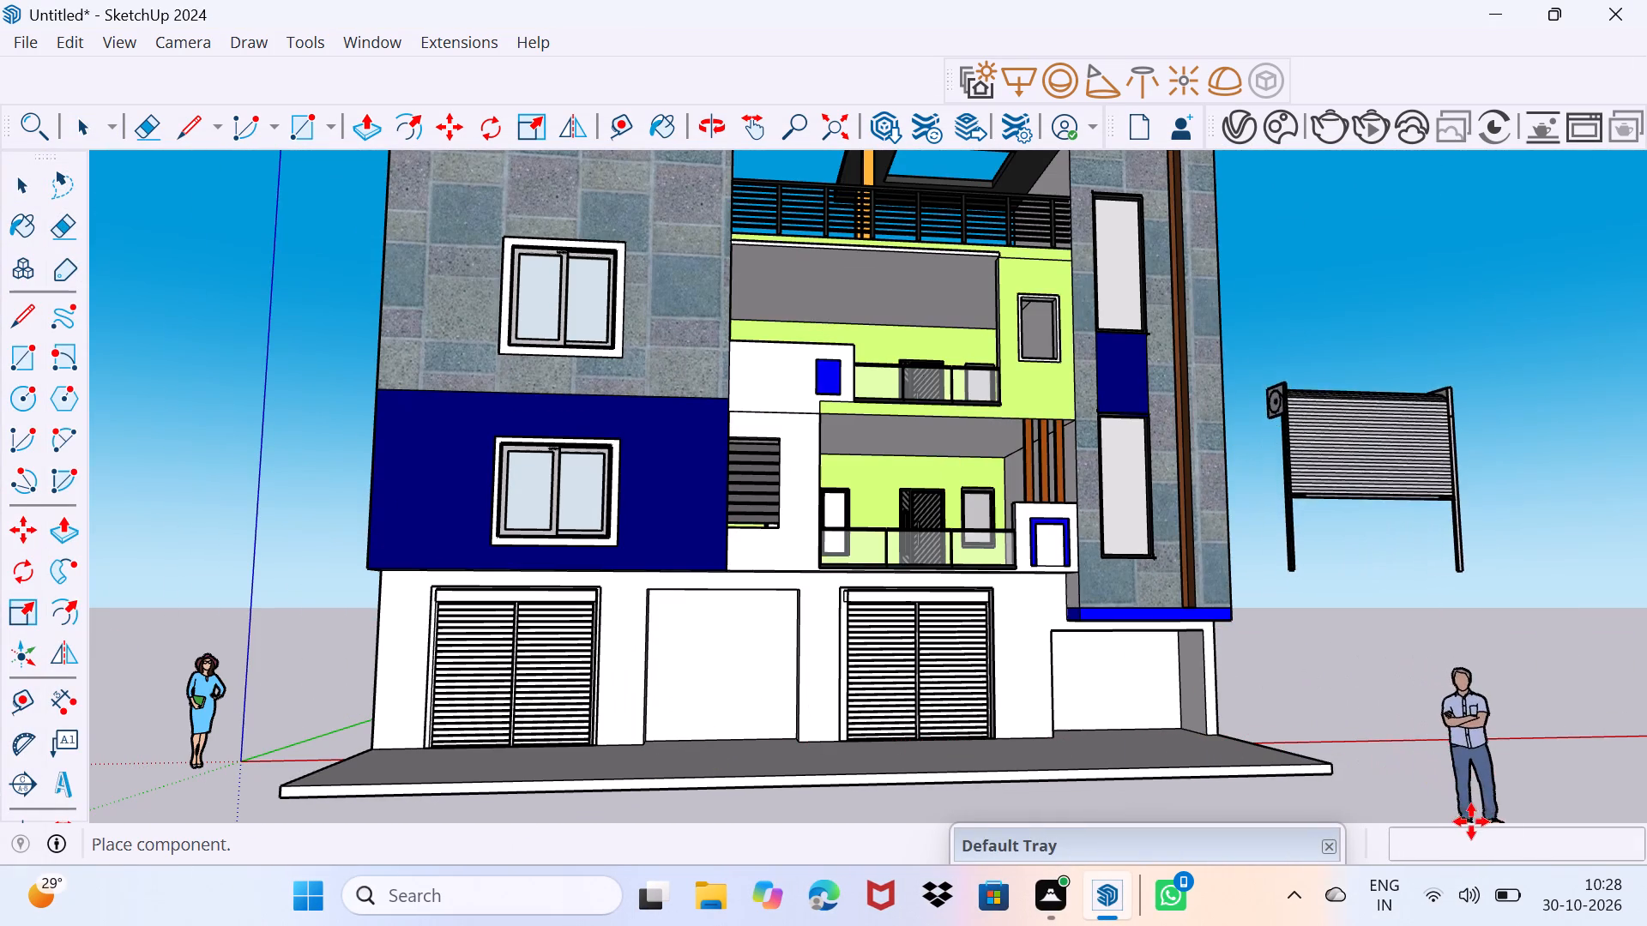
click(1471, 821)
Explode the imported roller shop door component to separate the shutter from the standing man figure.
scroll(1343, 428, up, 2)
middle_drag(1320, 443, 1329, 468)
scroll(1369, 430, down, 7)
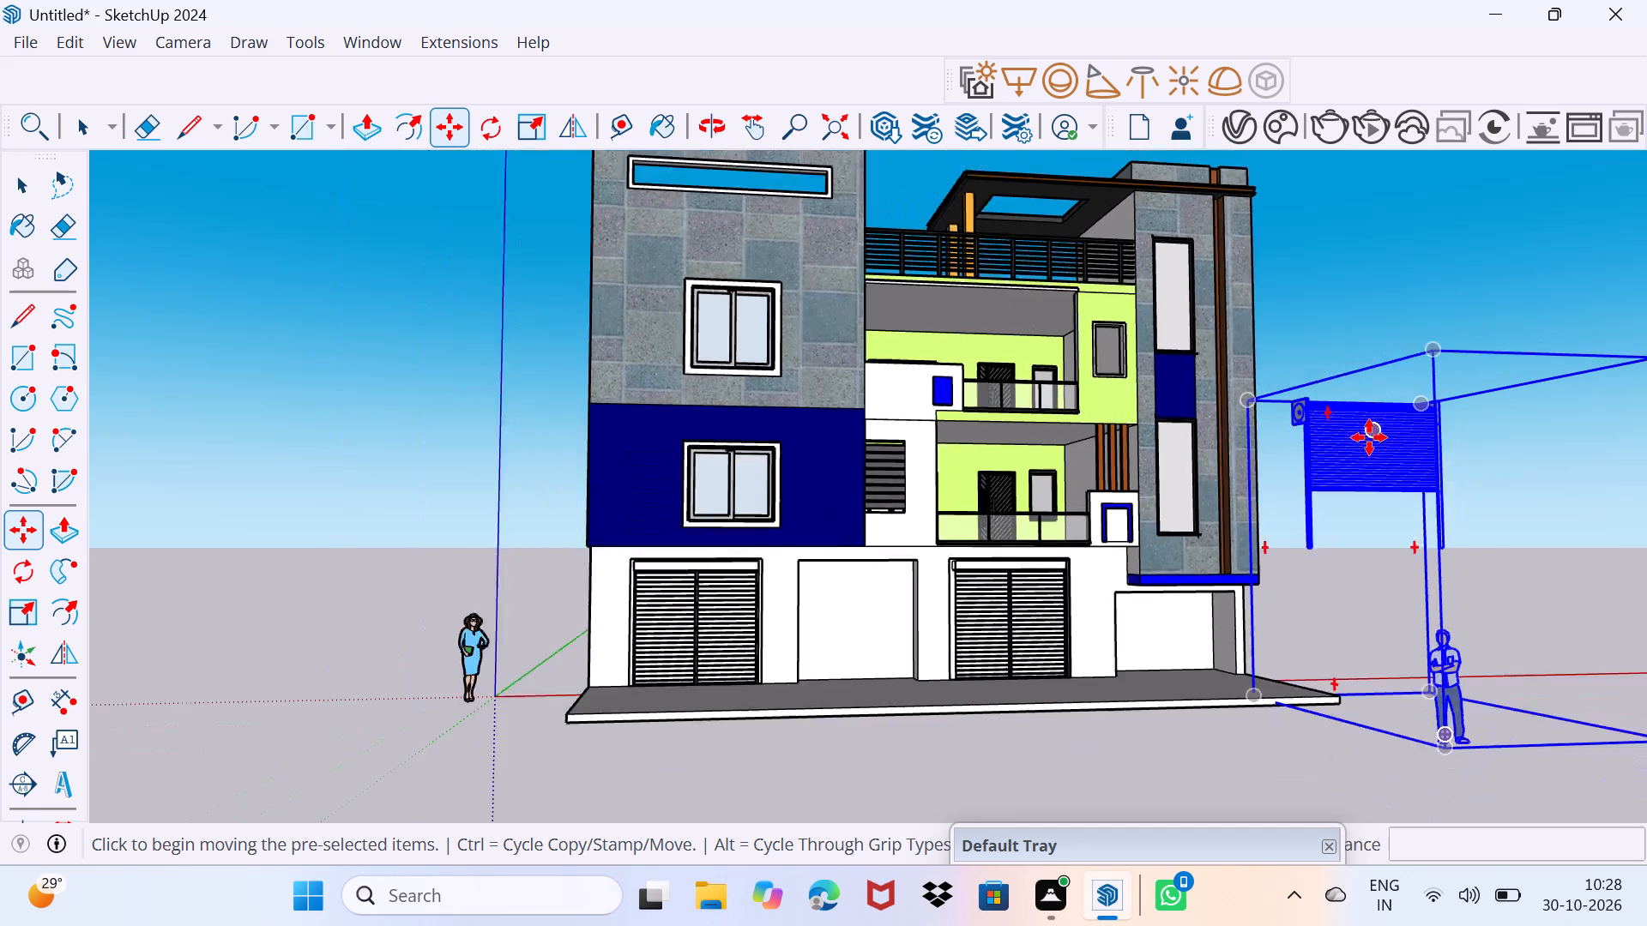
right_click(1445, 653)
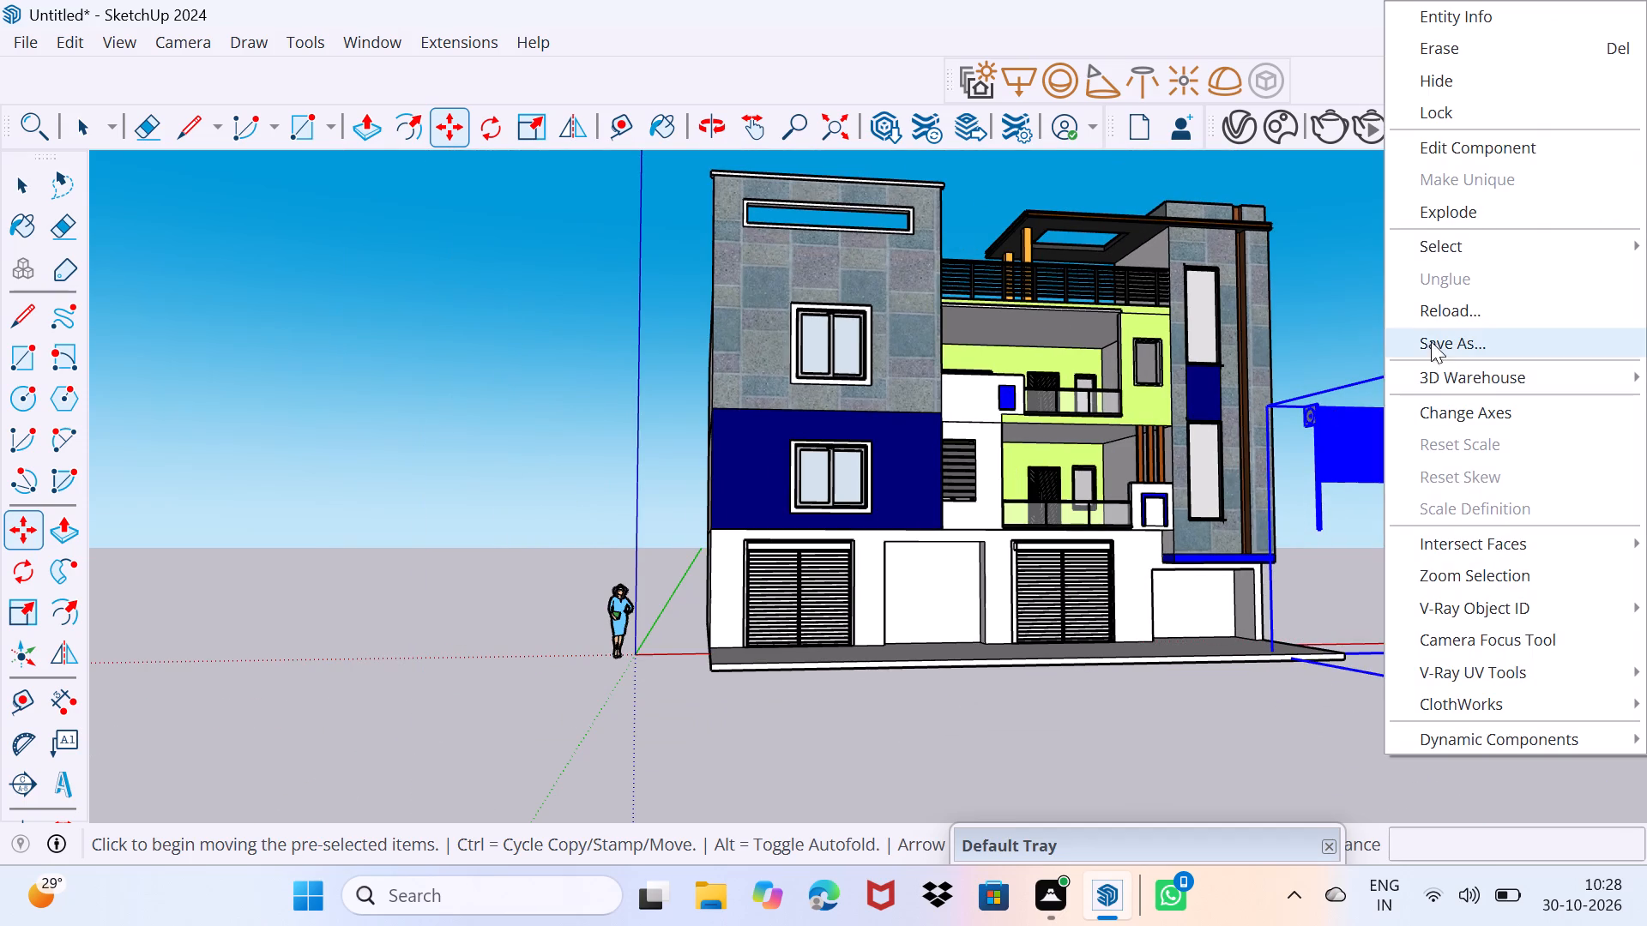
click(1468, 213)
drag(1487, 544, 1503, 518)
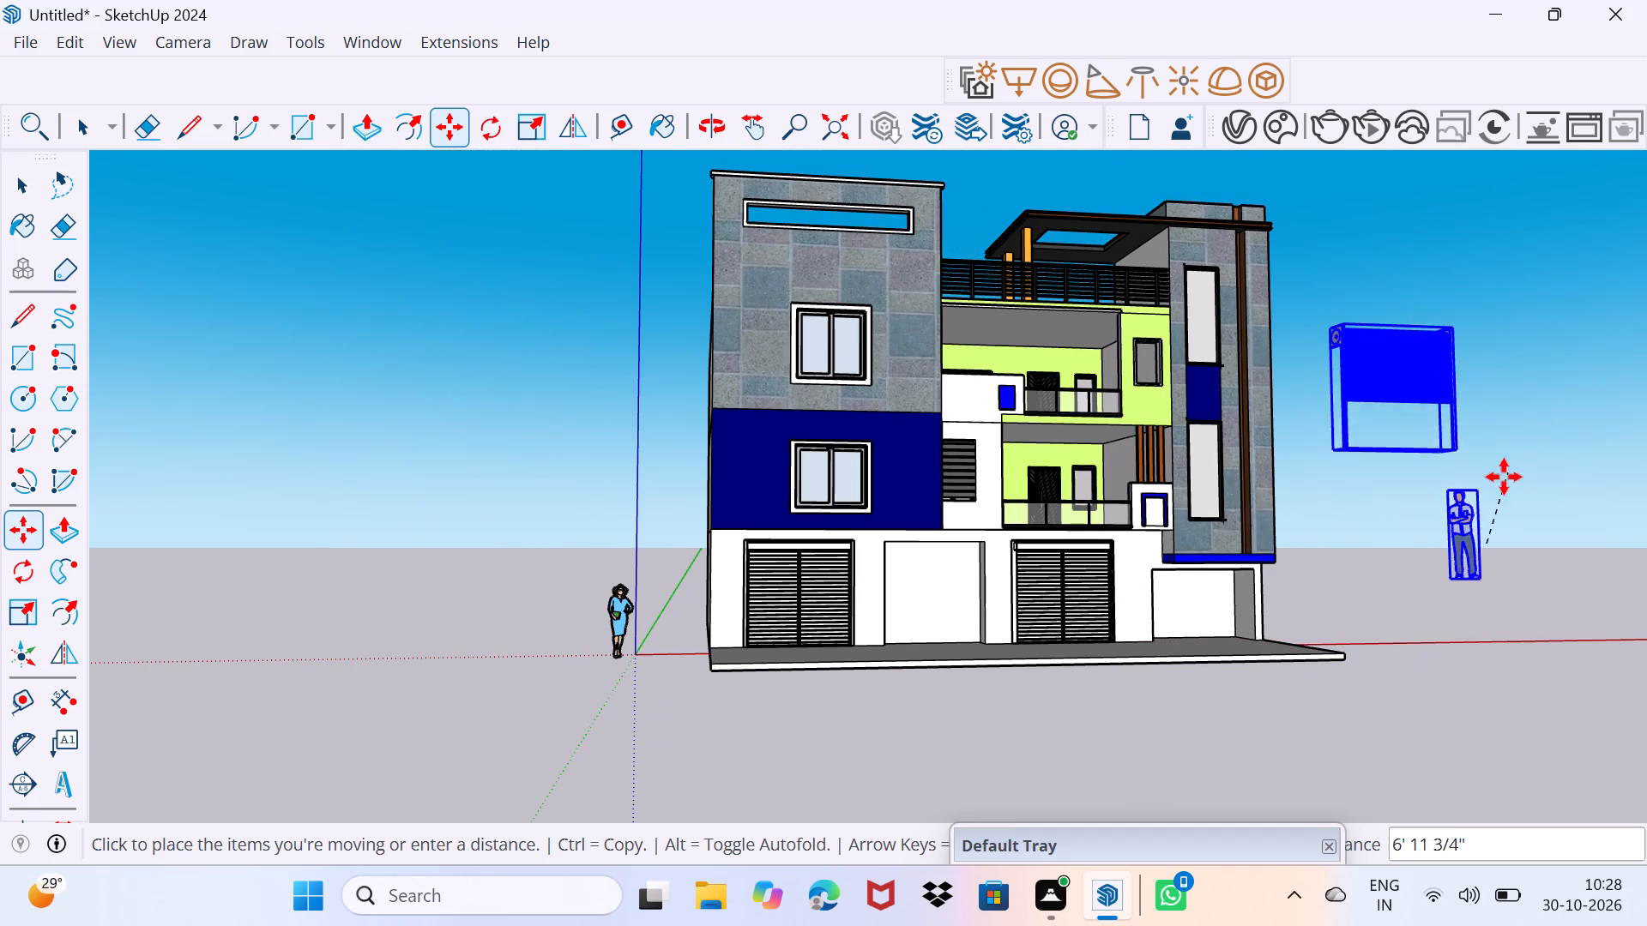
click(1488, 532)
key(space)
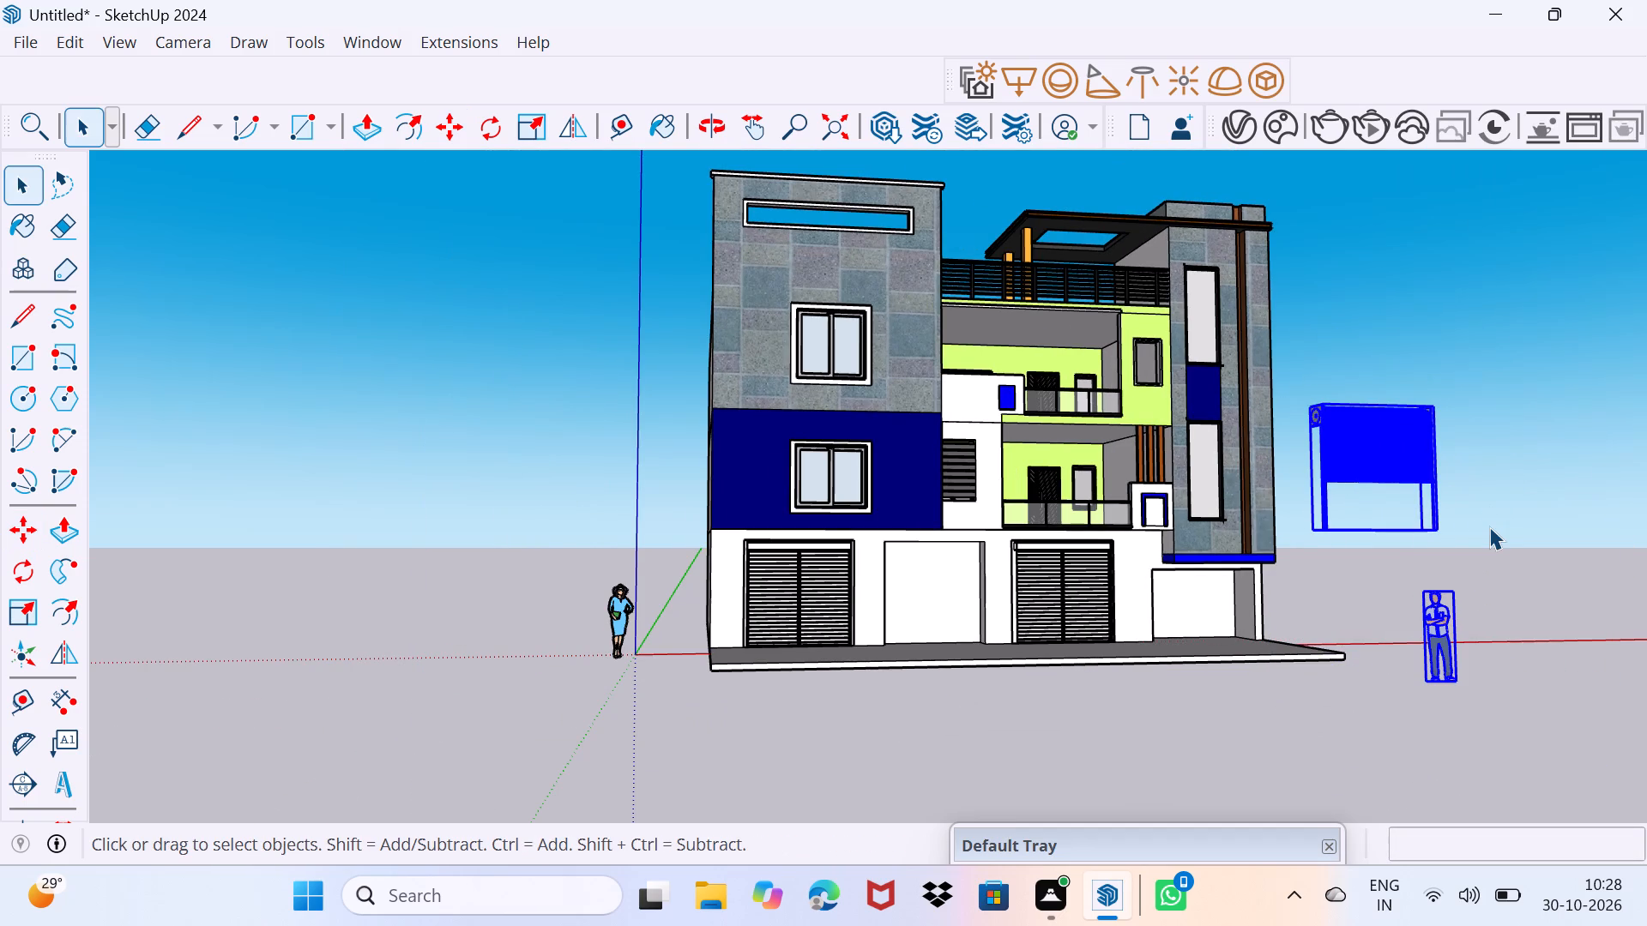
Move the separated shutter about 27' 7" by its top rear corner onto the top corner of the empty second ground-level opening.
key(space)
drag(1500, 588, 1553, 546)
scroll(1448, 529, up, 3)
click(1433, 505)
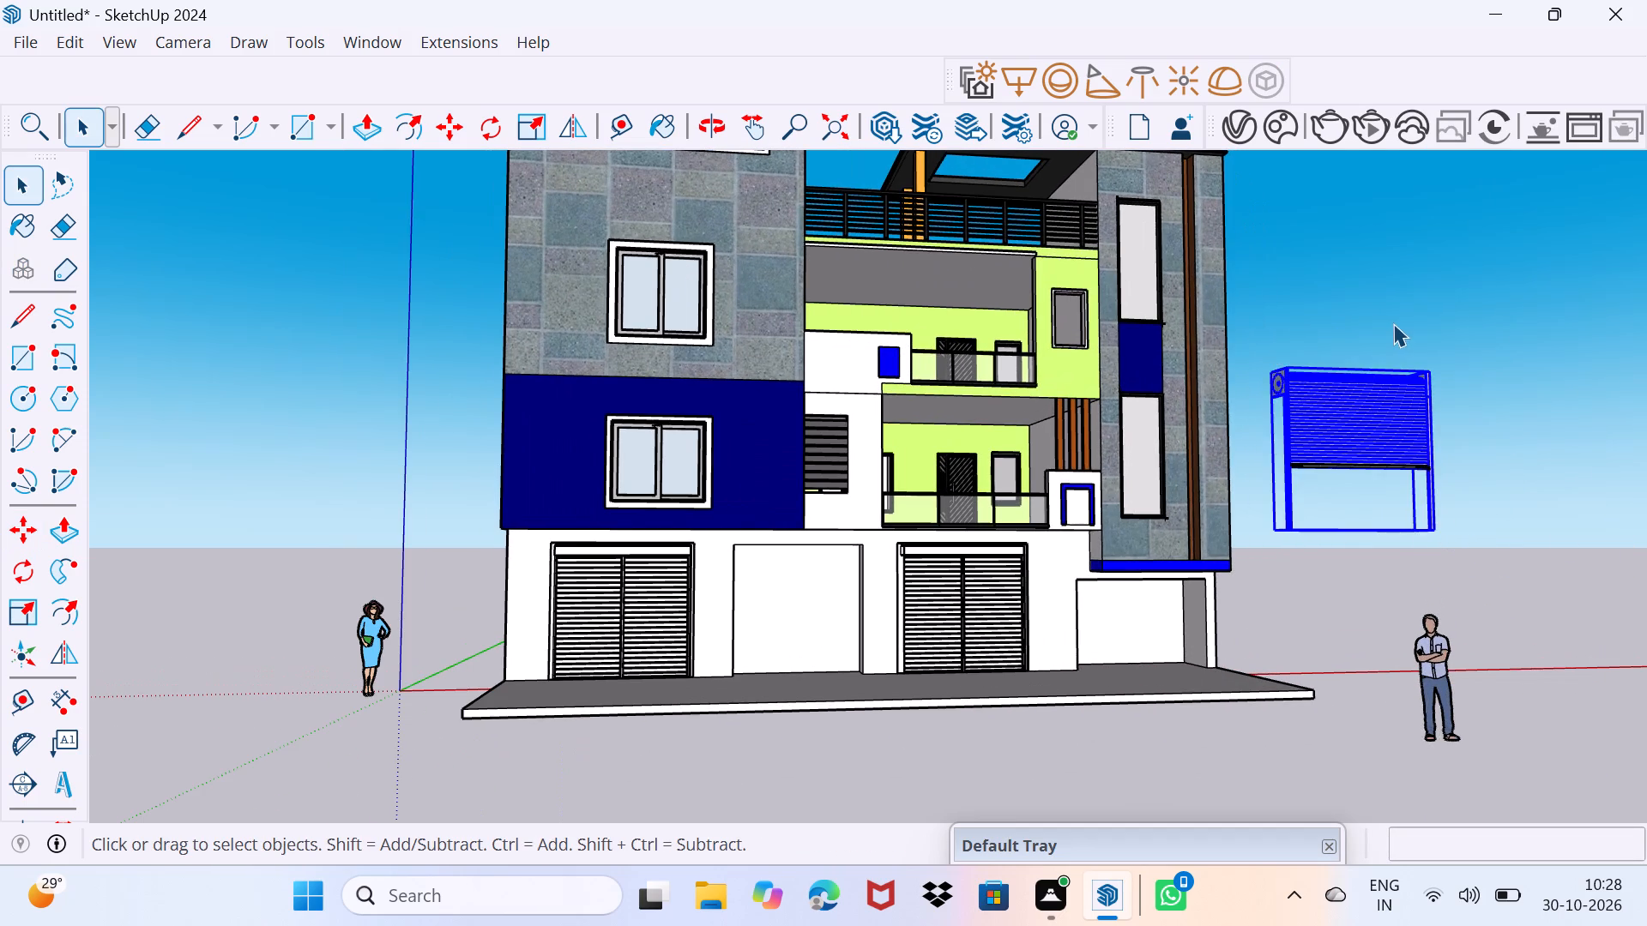
middle_drag(1388, 325, 1384, 381)
scroll(1379, 397, up, 3)
middle_drag(1402, 411, 879, 493)
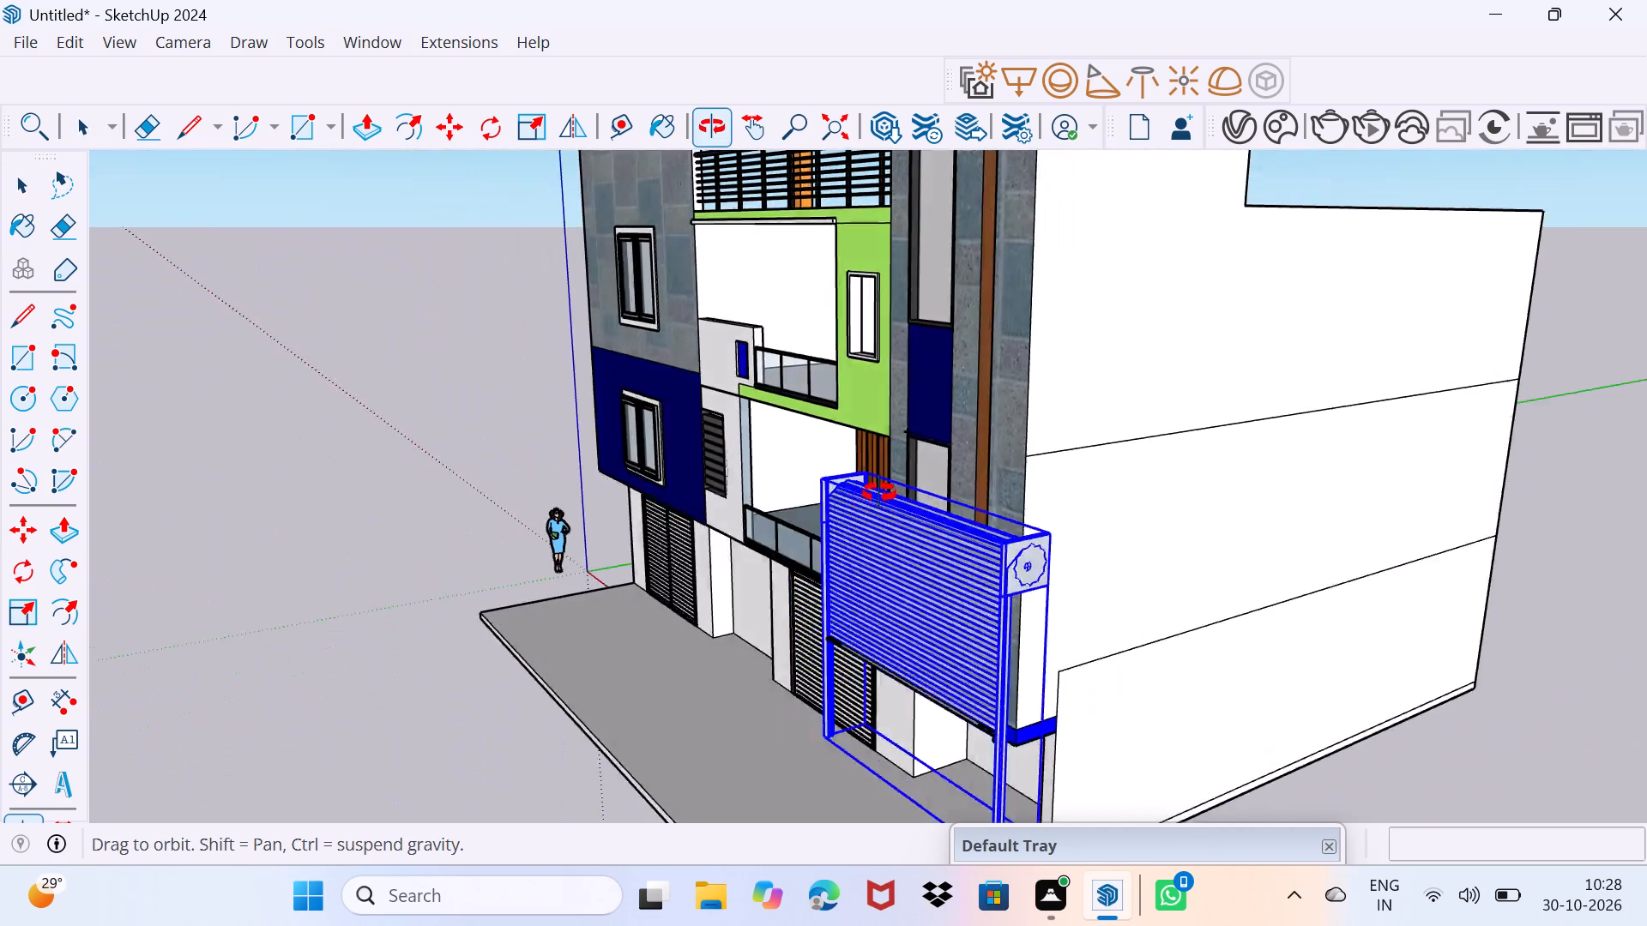
middle_drag(879, 493, 814, 506)
key(space)
text(m)
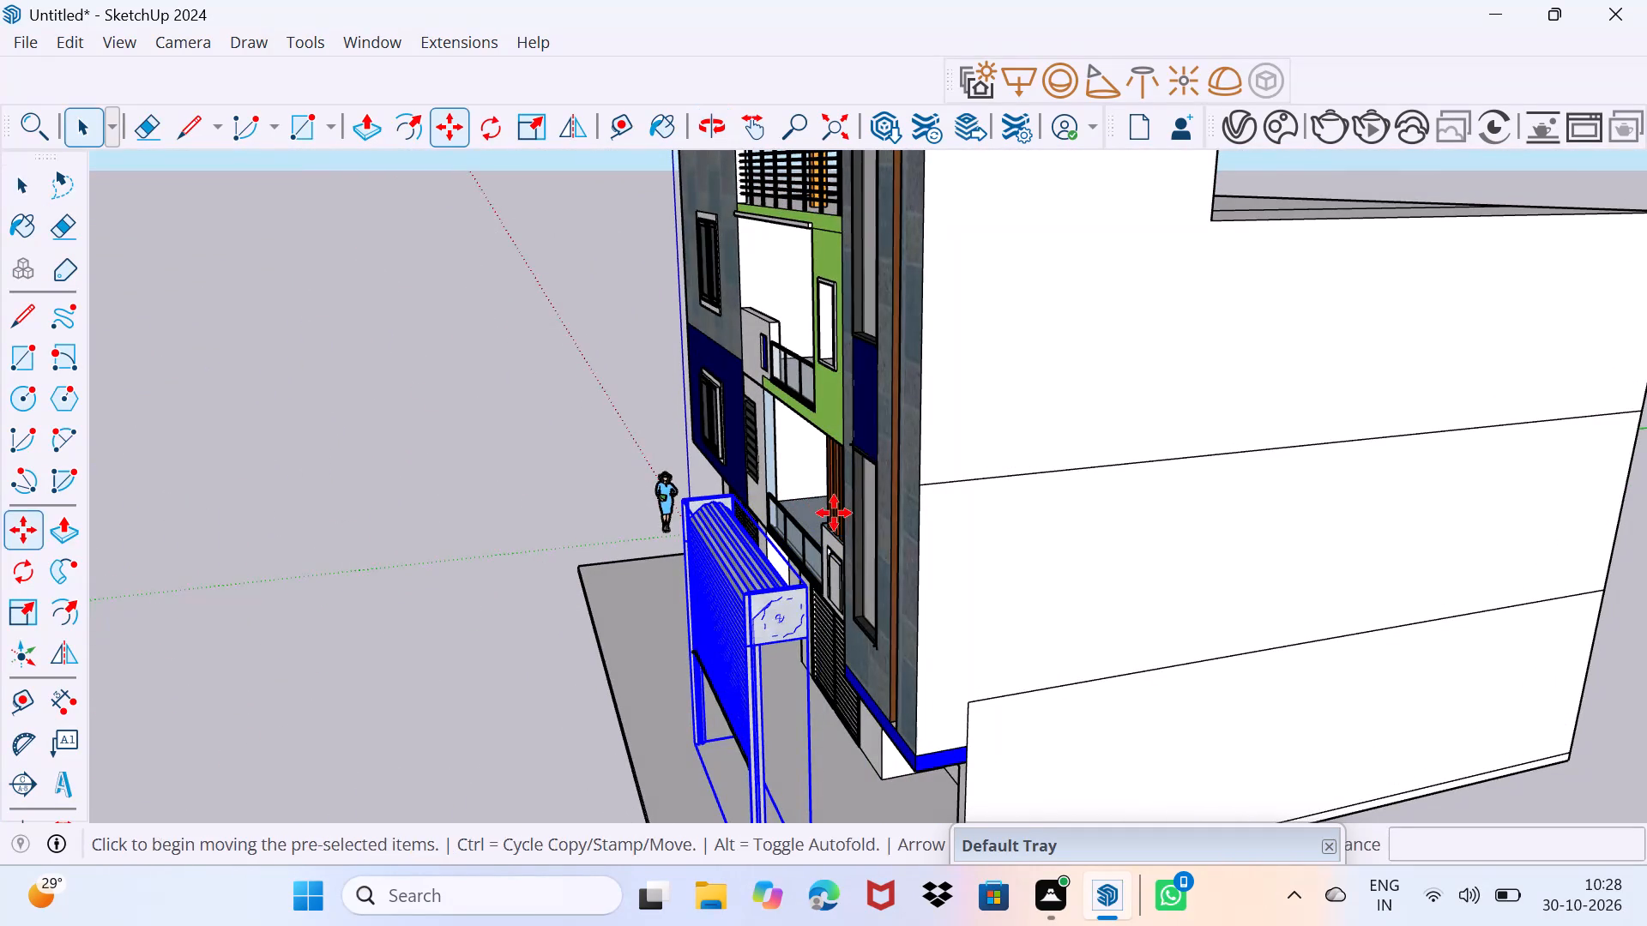
click(803, 585)
scroll(718, 587, up, 4)
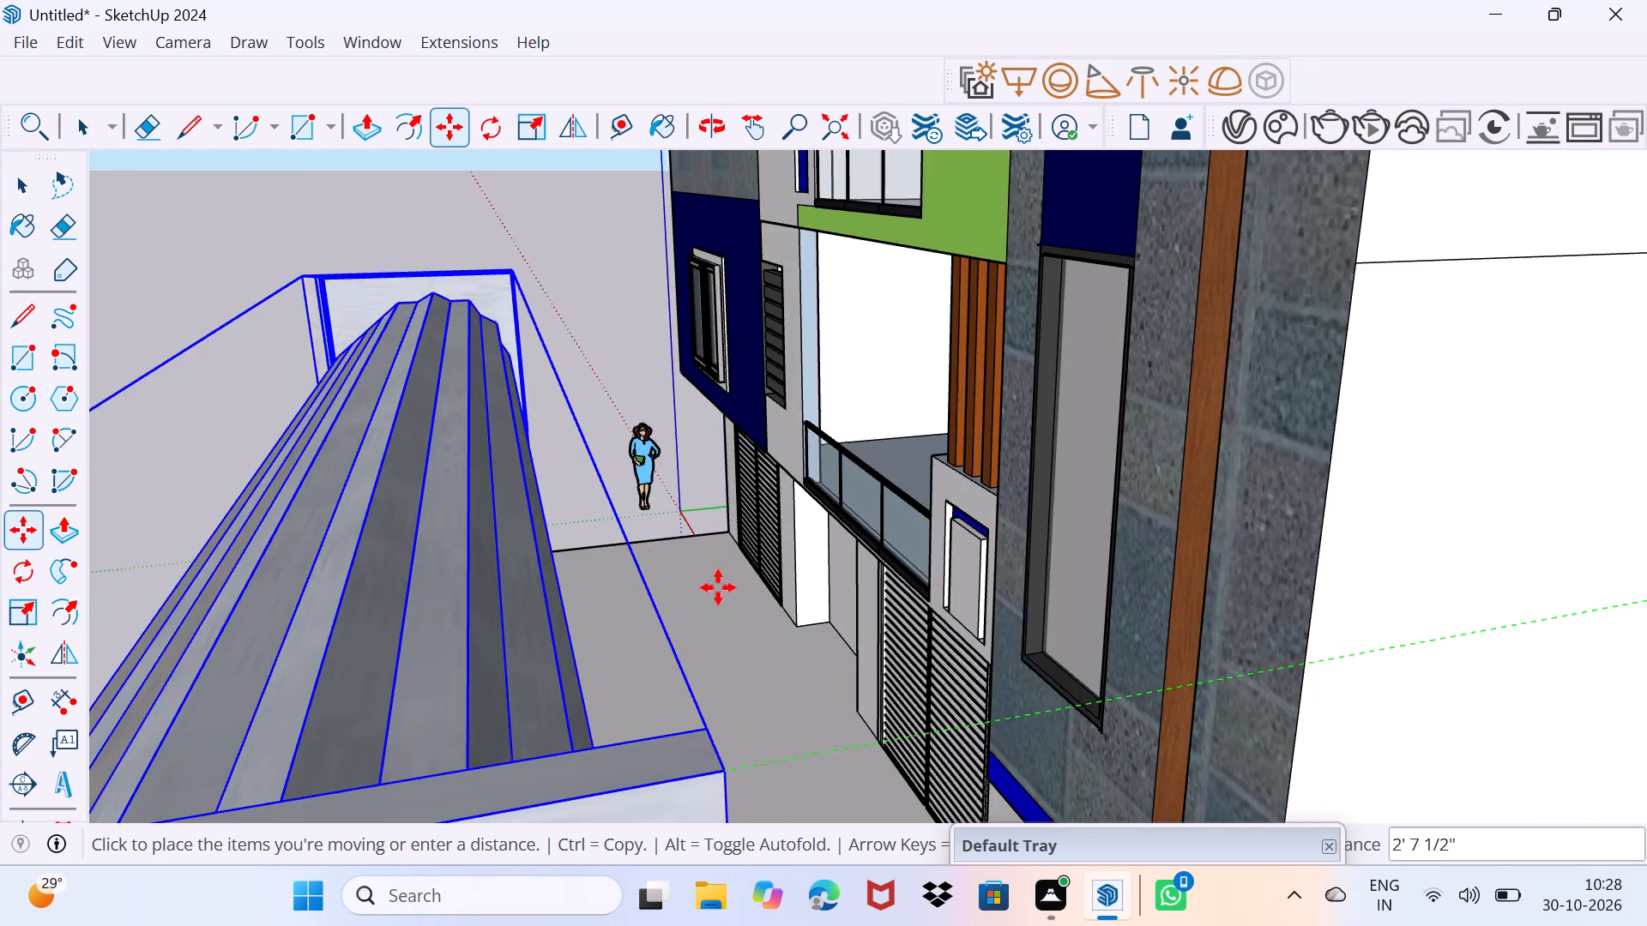
scroll(718, 587, up, 4)
scroll(973, 513, up, 1)
middle_drag(974, 509, 1110, 514)
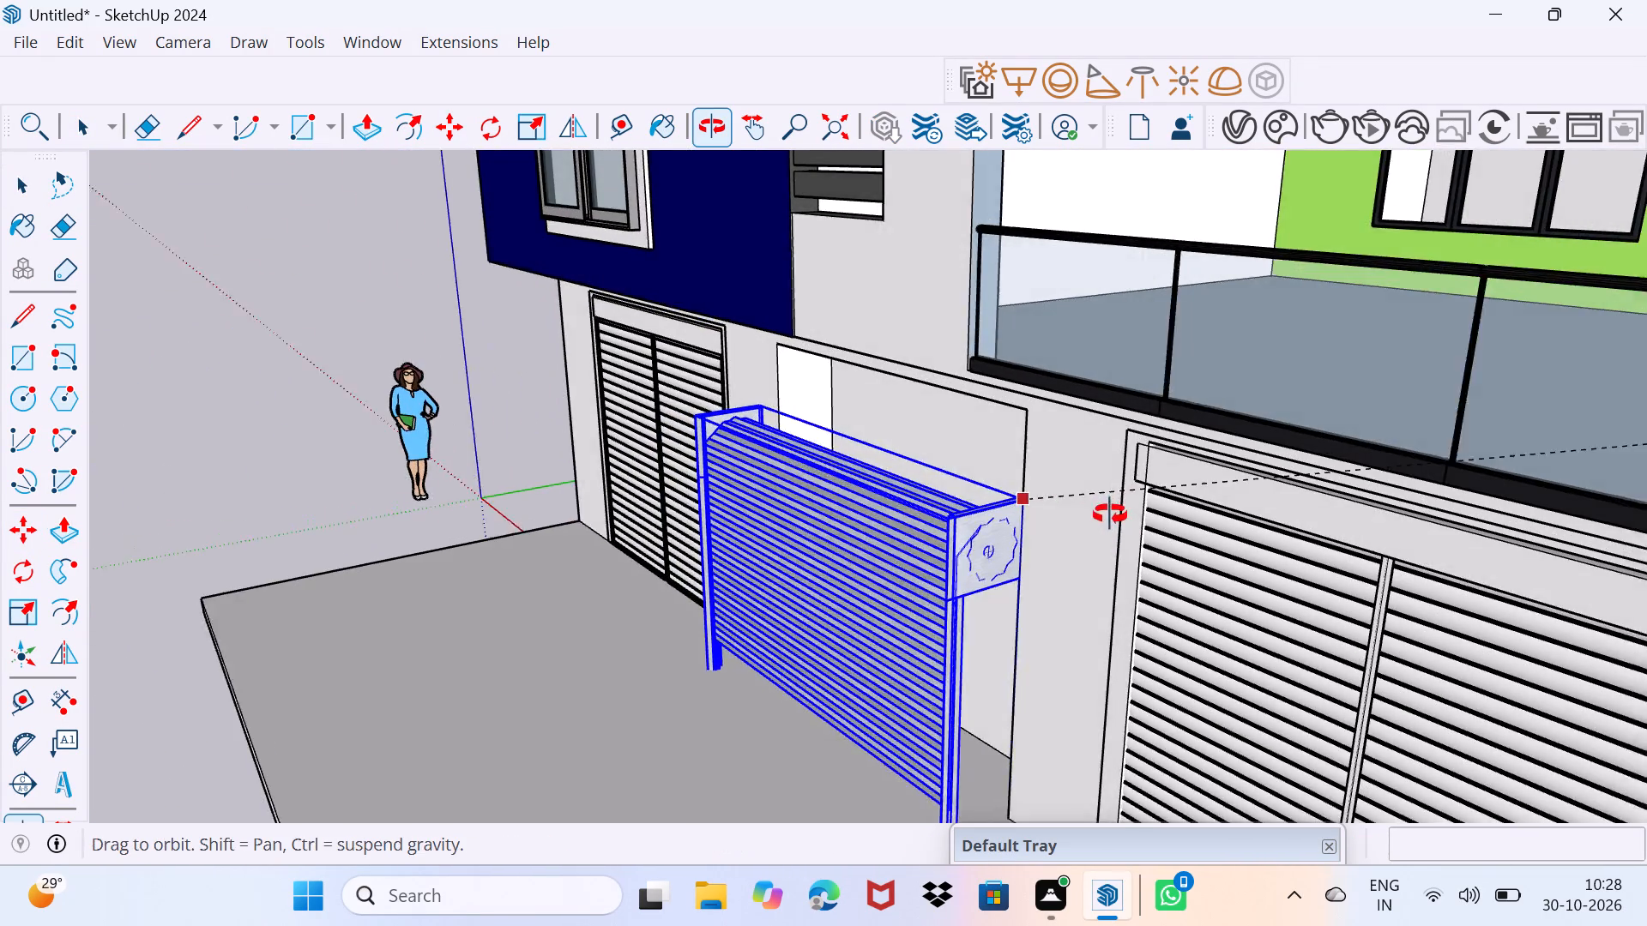
middle_drag(1110, 514, 1110, 510)
click(1035, 414)
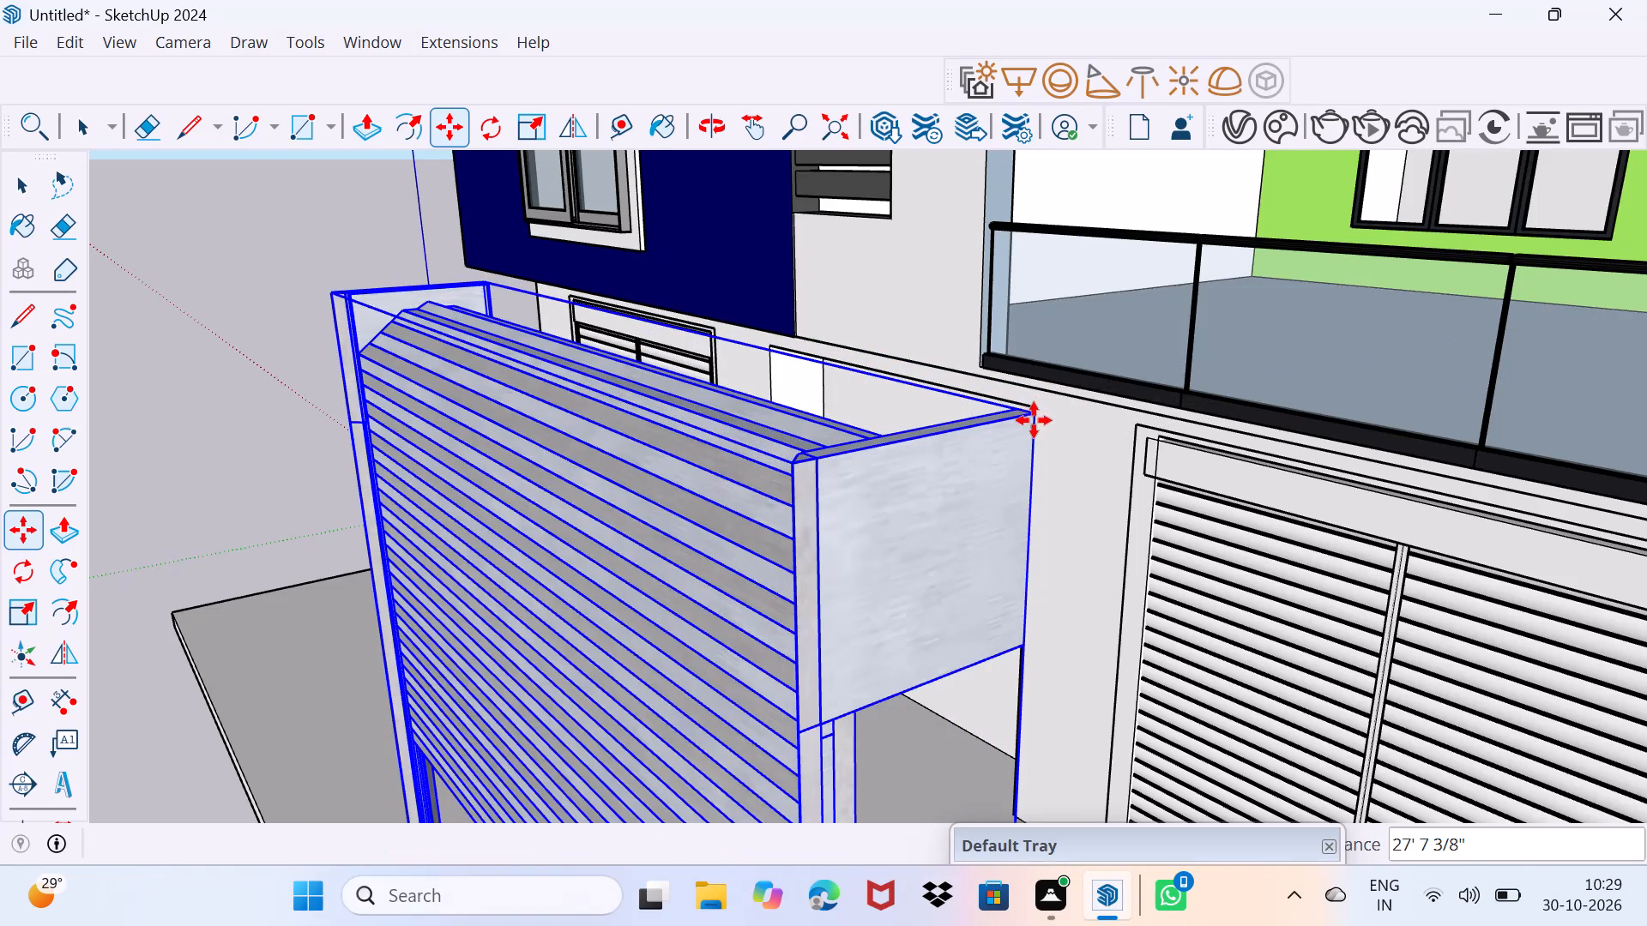
Move the shutter into the second ground-level opening, finishing with a move of about 1' 11" from its top front corner onto the opening's top corner.
middle_drag(1032, 451, 959, 435)
click(997, 413)
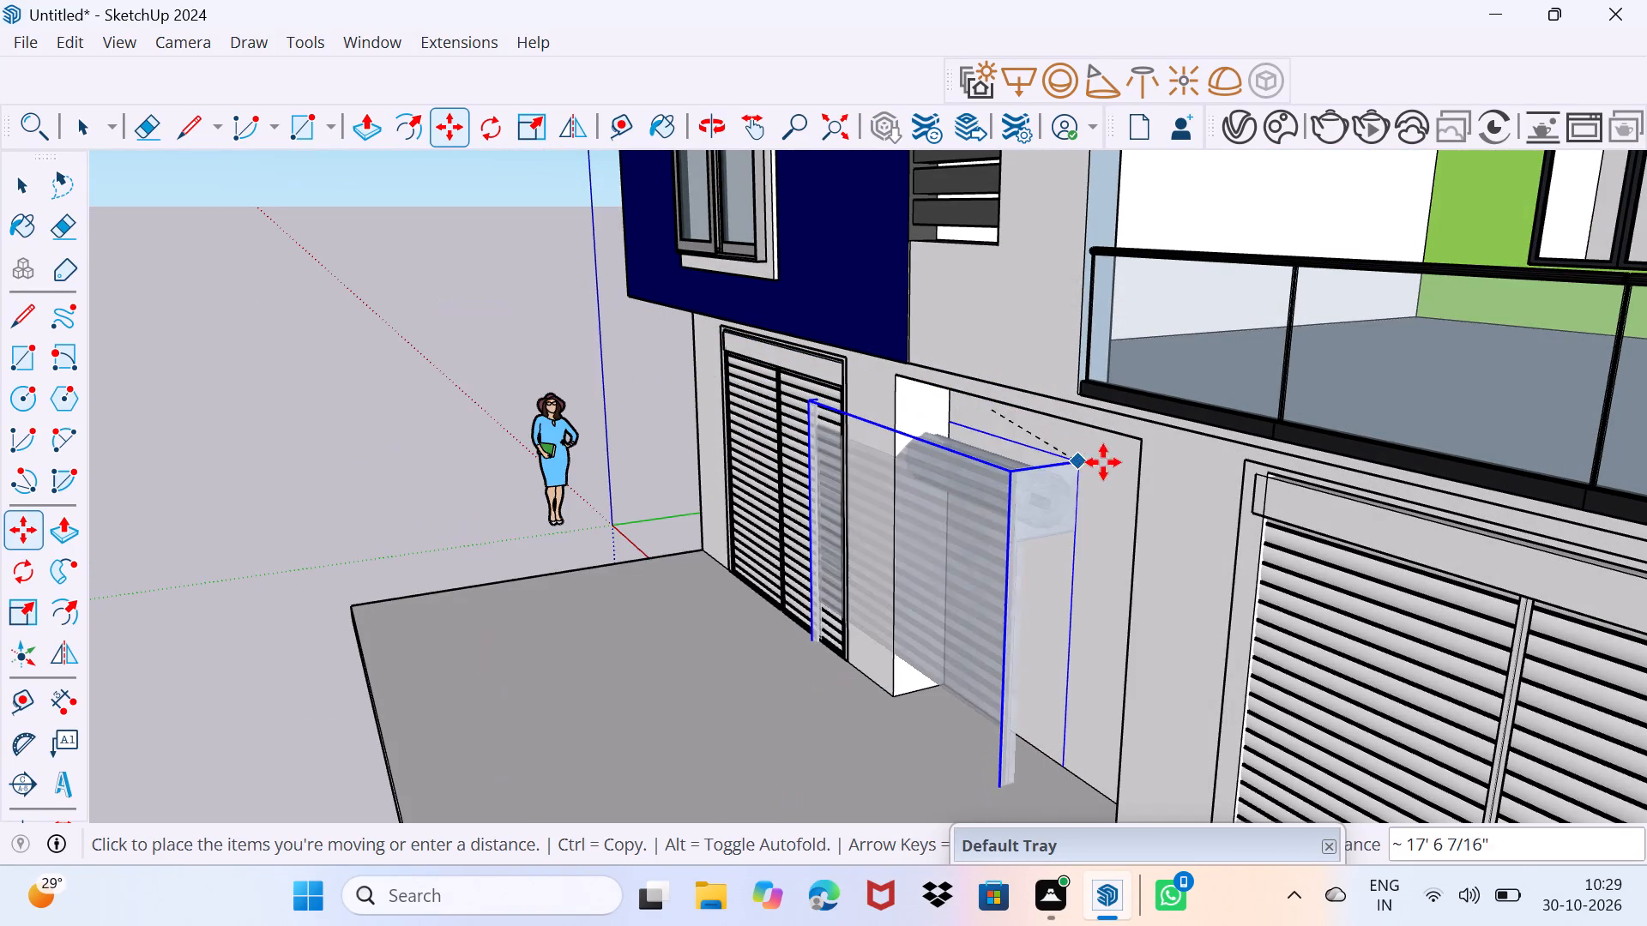
click(1147, 449)
scroll(1080, 478, up, 3)
middle_drag(1081, 480, 1104, 503)
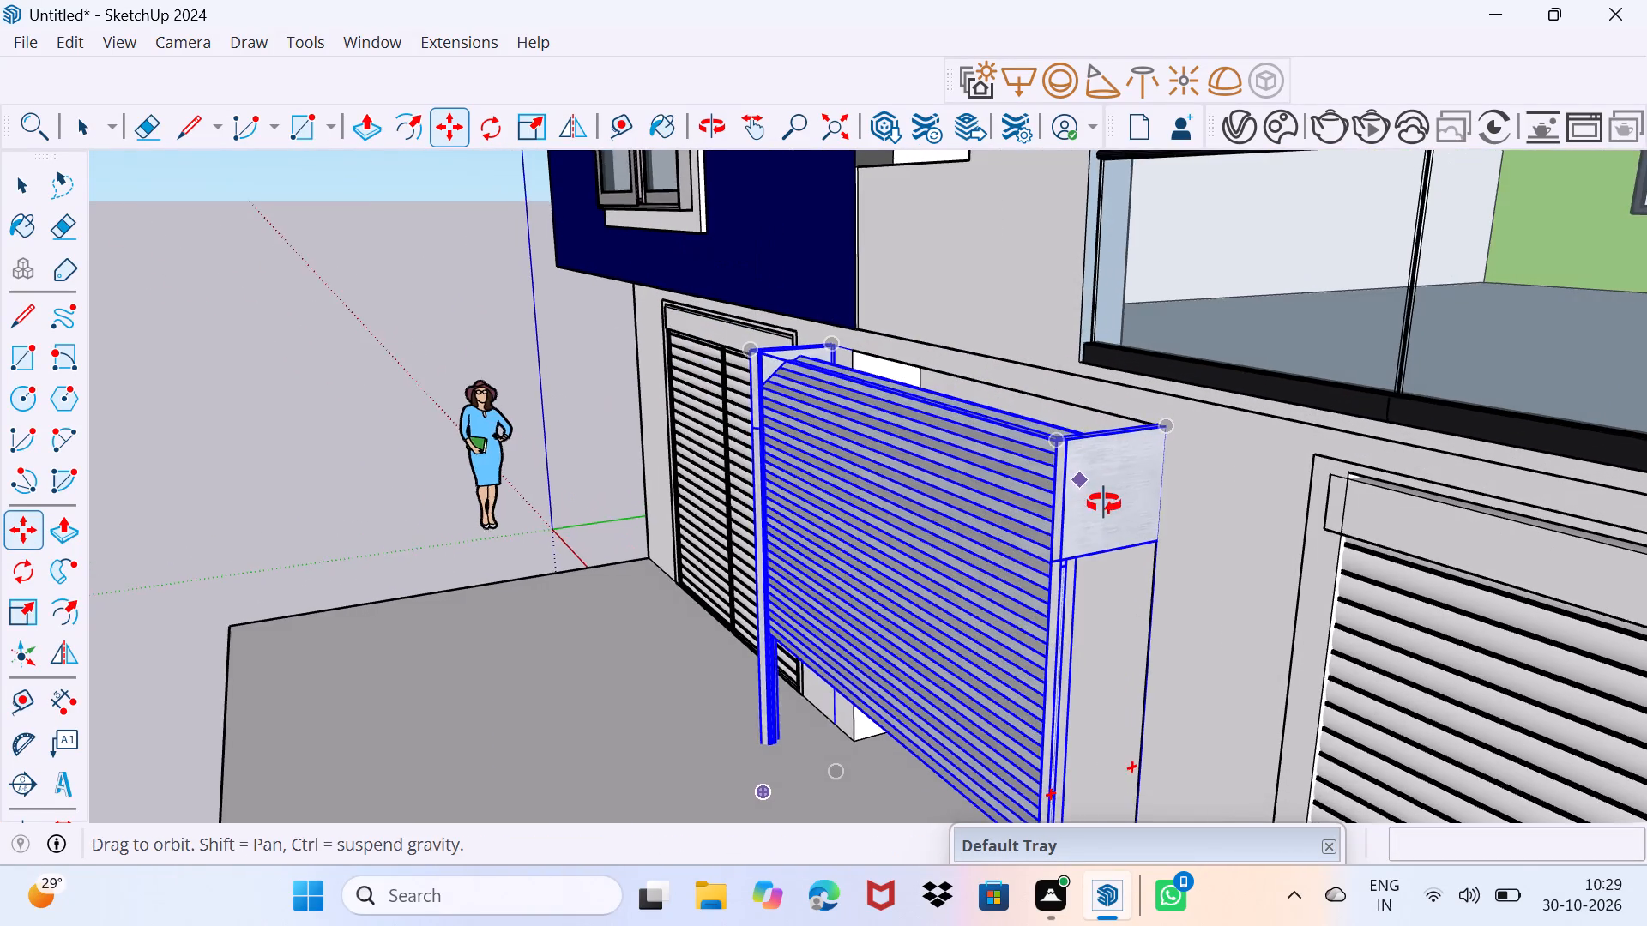
middle_drag(1104, 503, 1129, 523)
click(1103, 480)
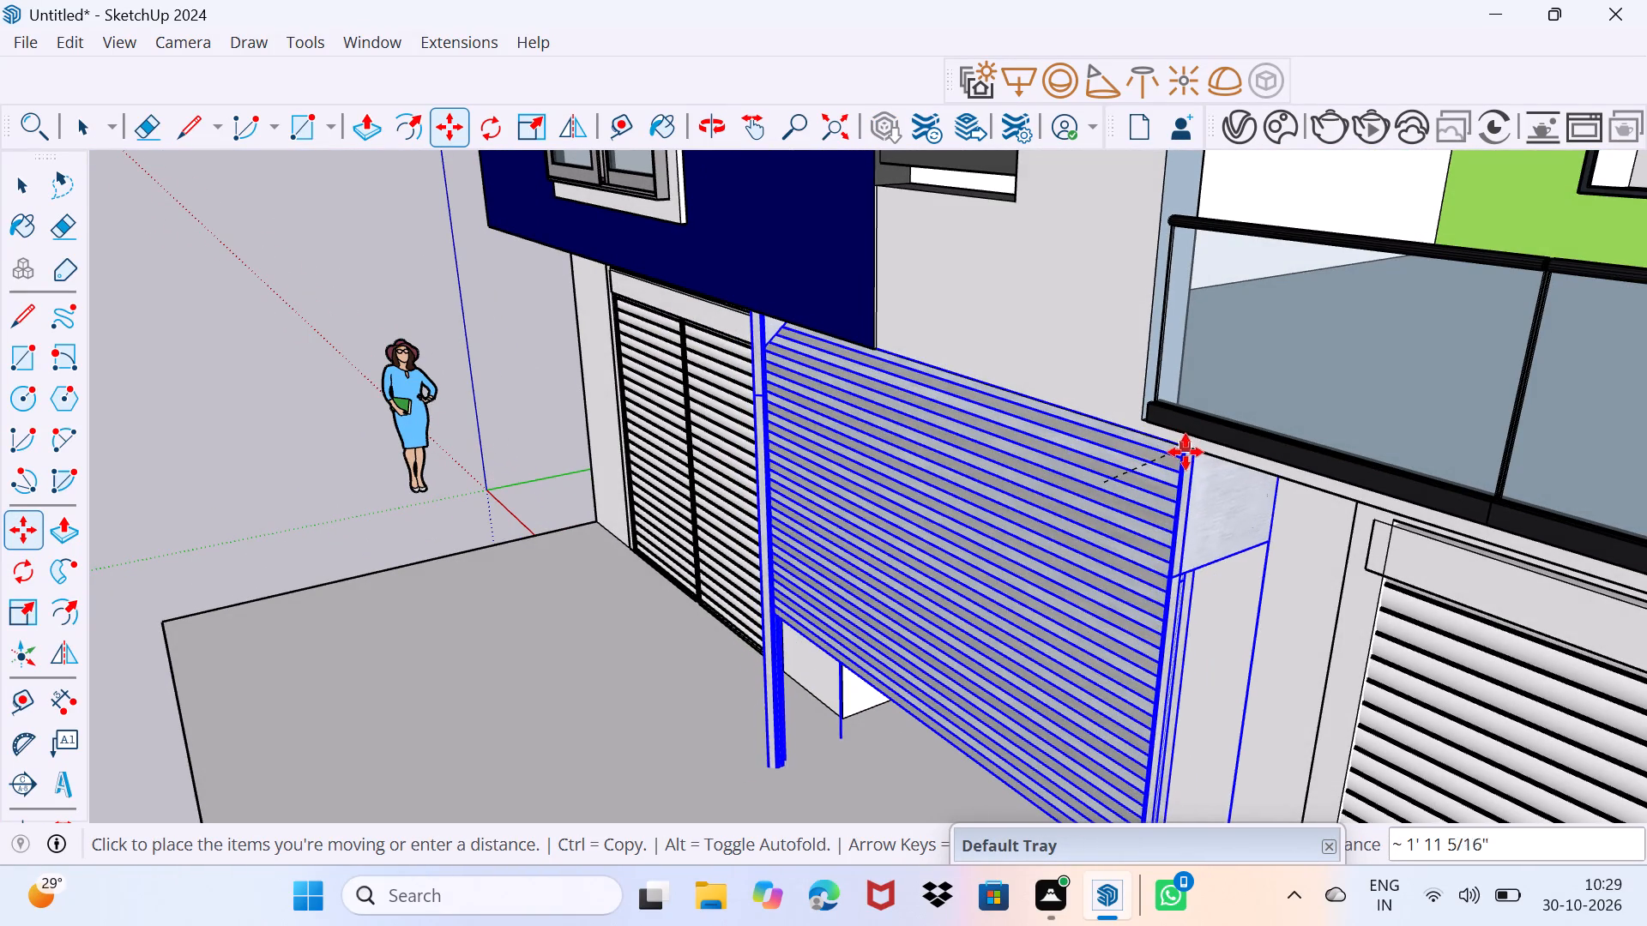
scroll(1155, 455, up, 15)
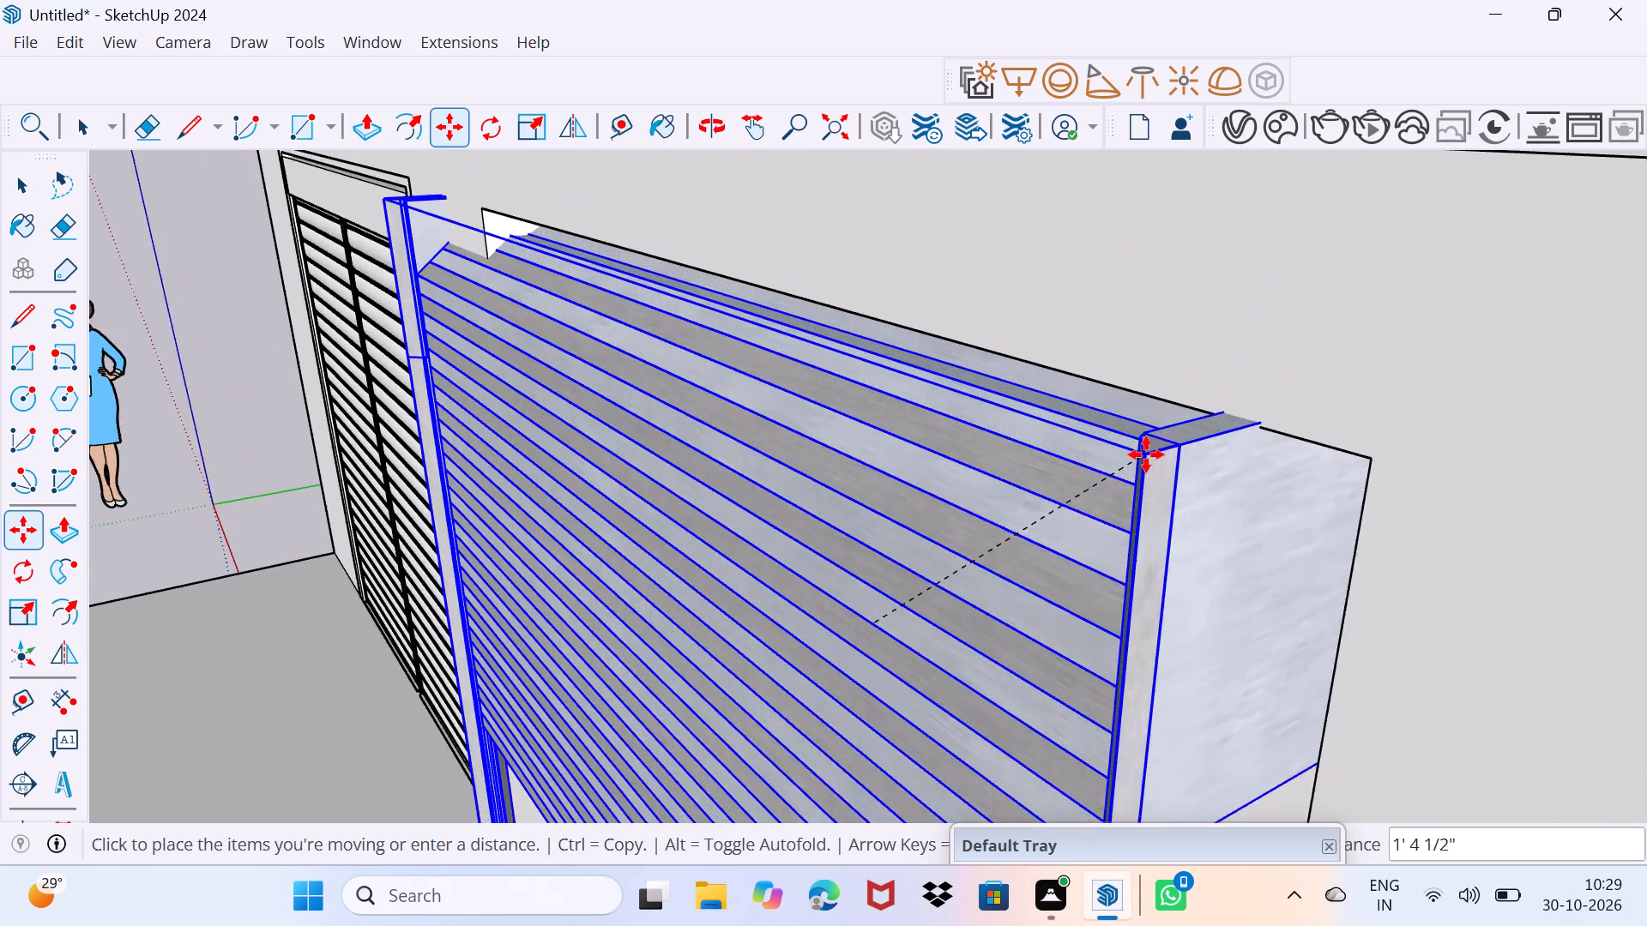
scroll(1146, 454, up, 1)
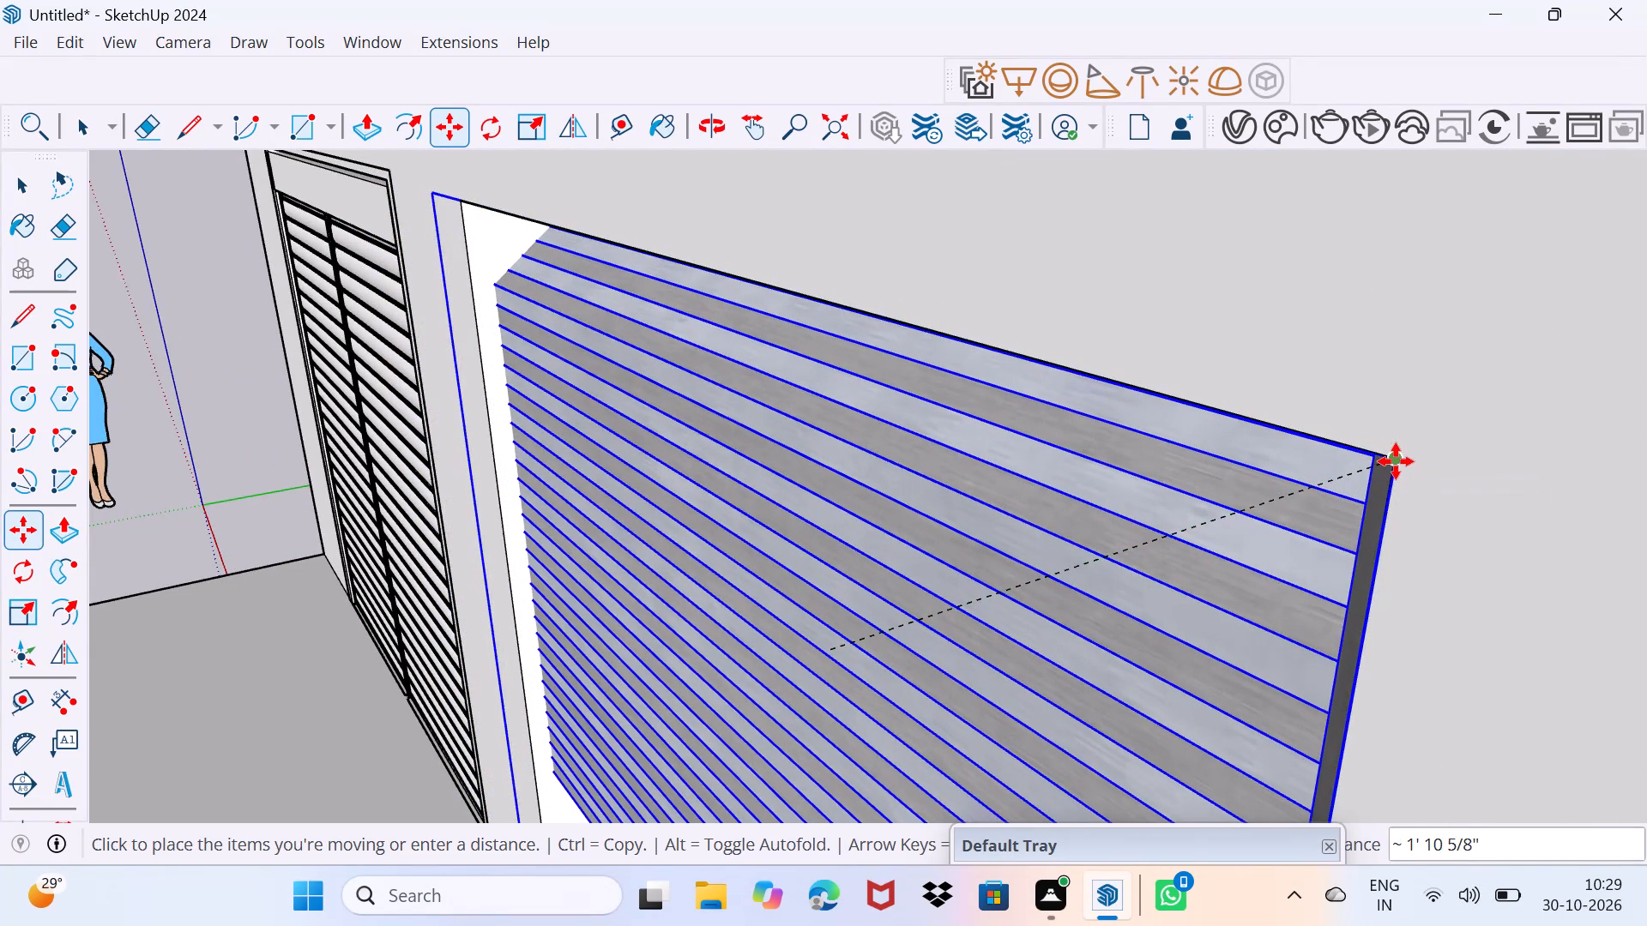
click(1396, 461)
scroll(1163, 448, down, 12)
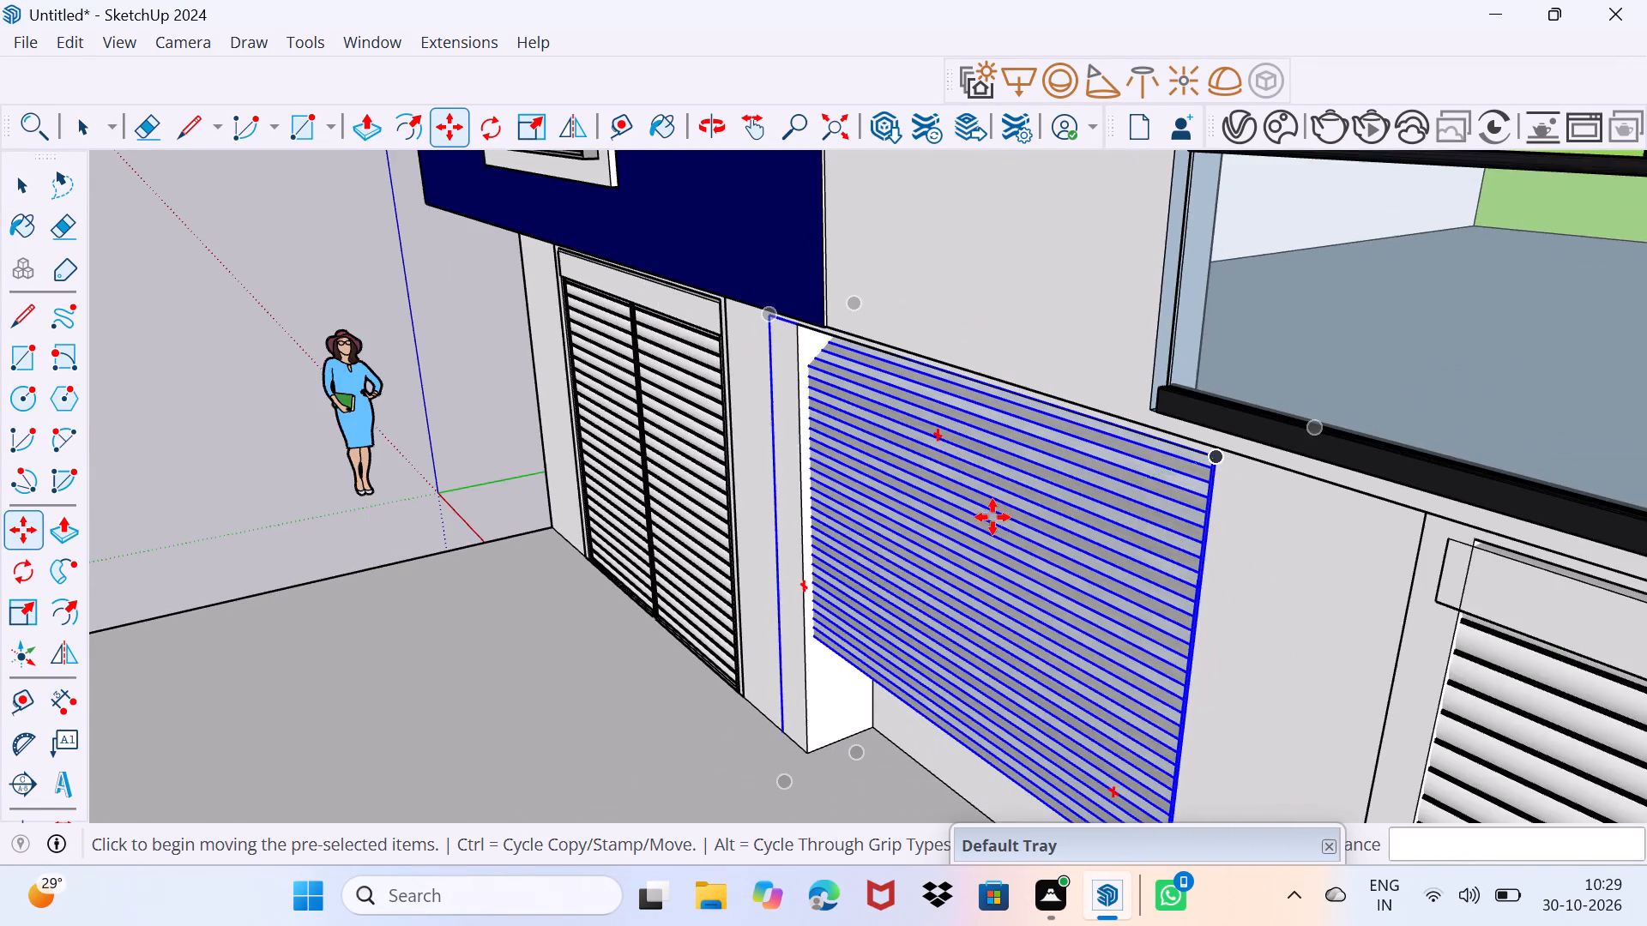
Scale the shutter by about 0.91, 0.94 from its overhanging side edge to fit the opening's width, and adjust its top edge.
middle_drag(988, 527, 1360, 427)
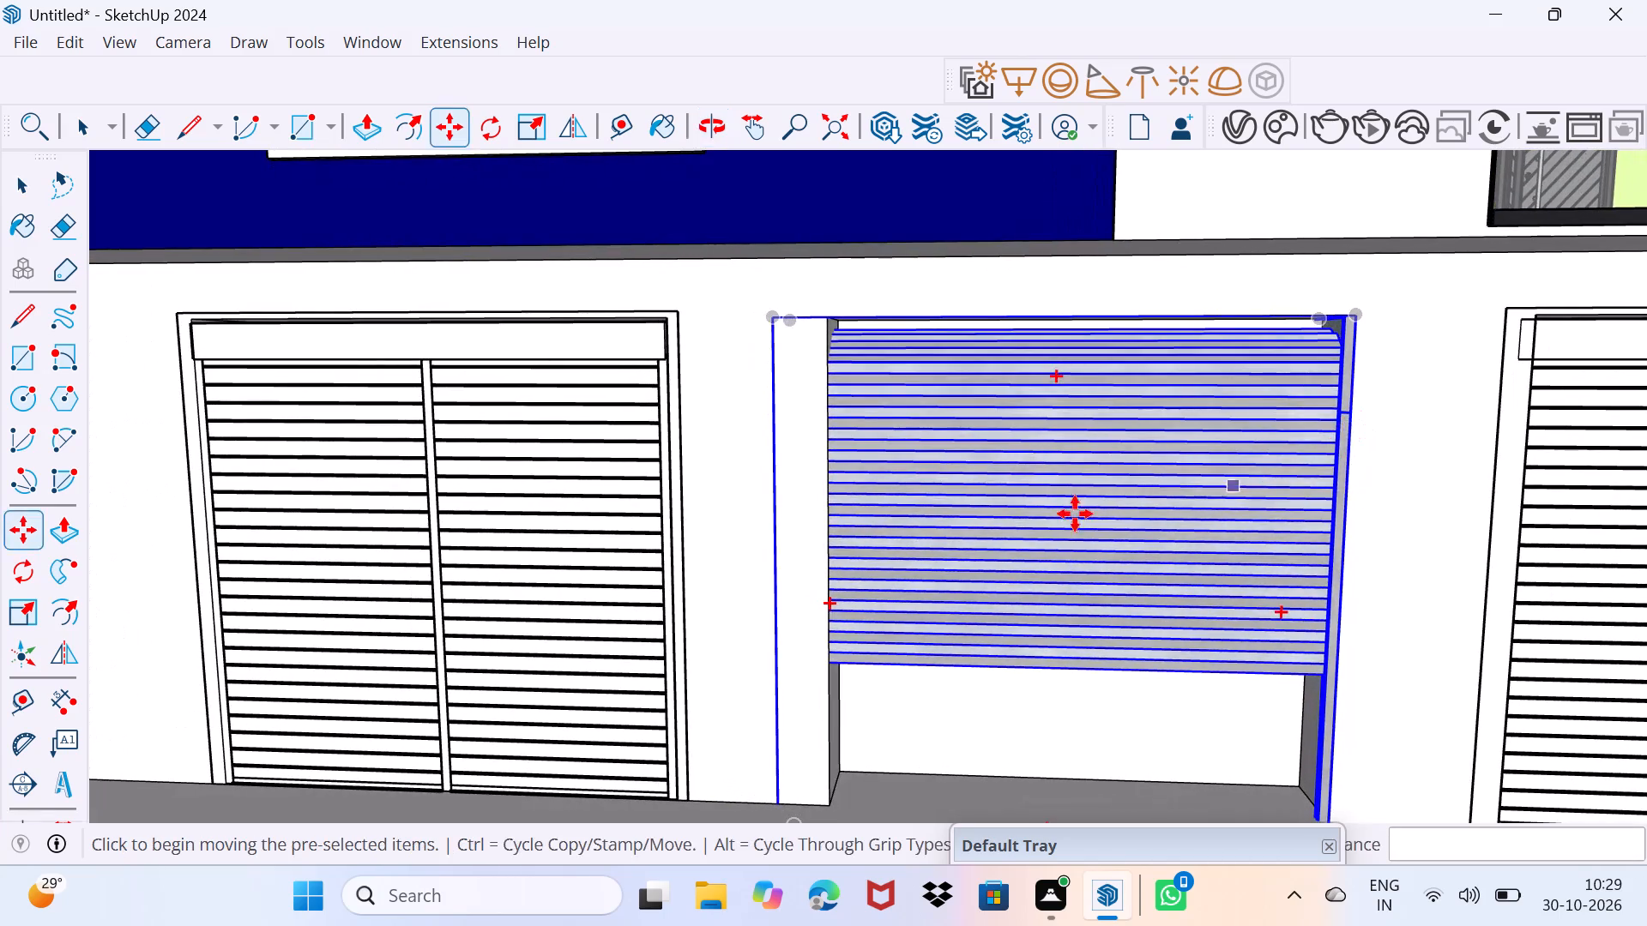
scroll(958, 493, up, 2)
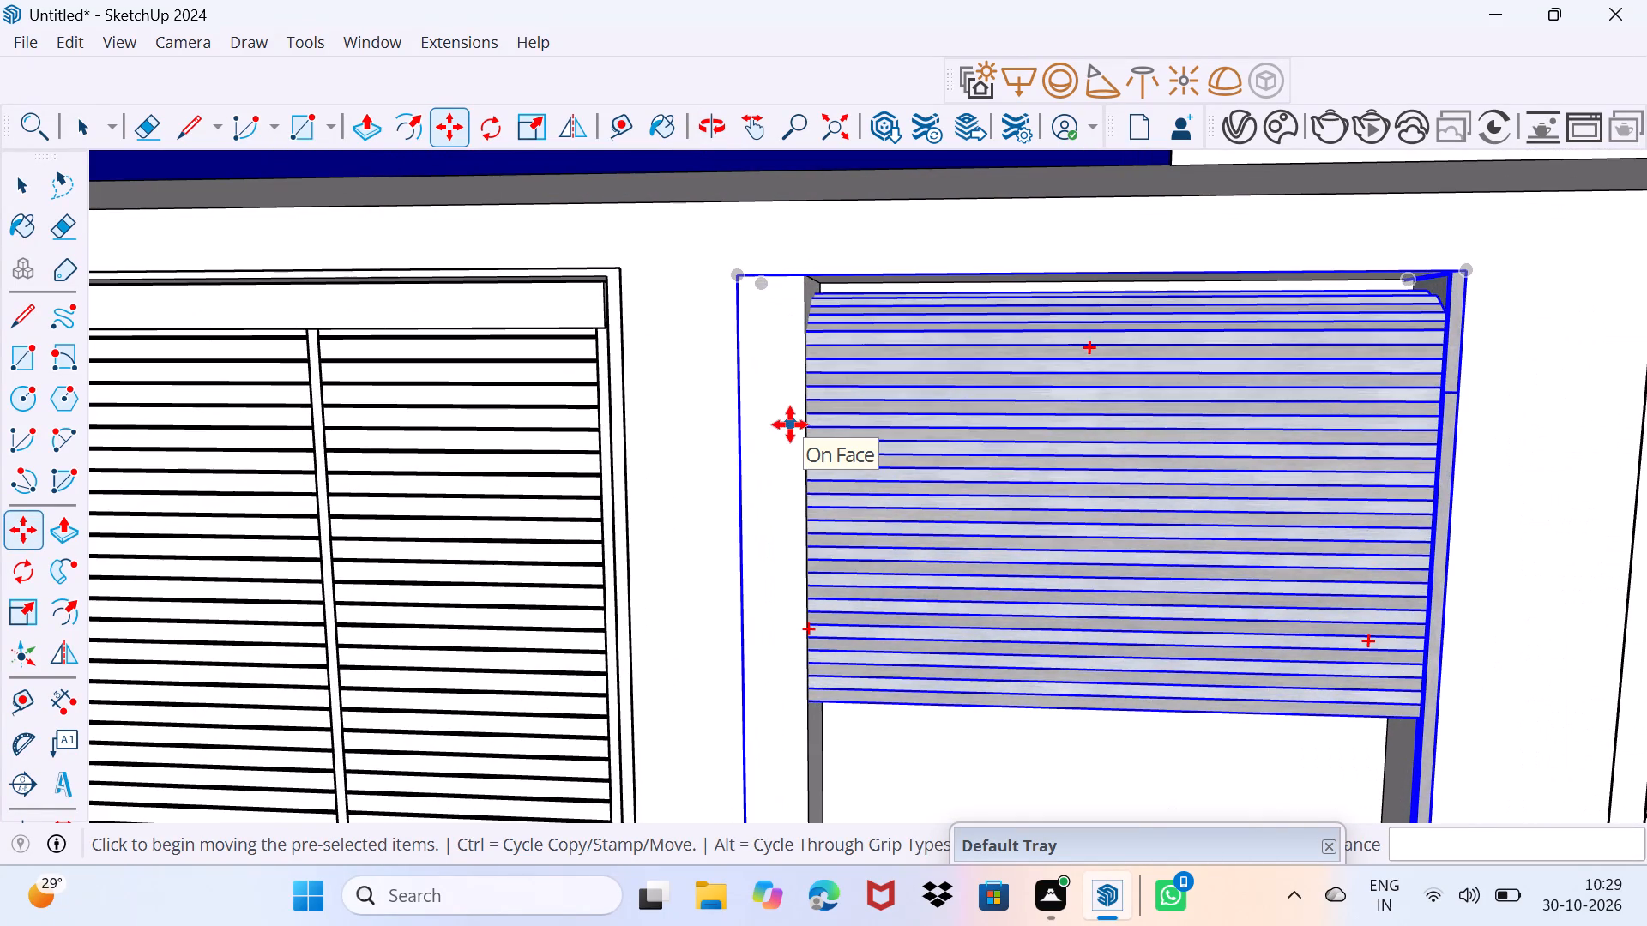
key(s)
drag(744, 625, 750, 627)
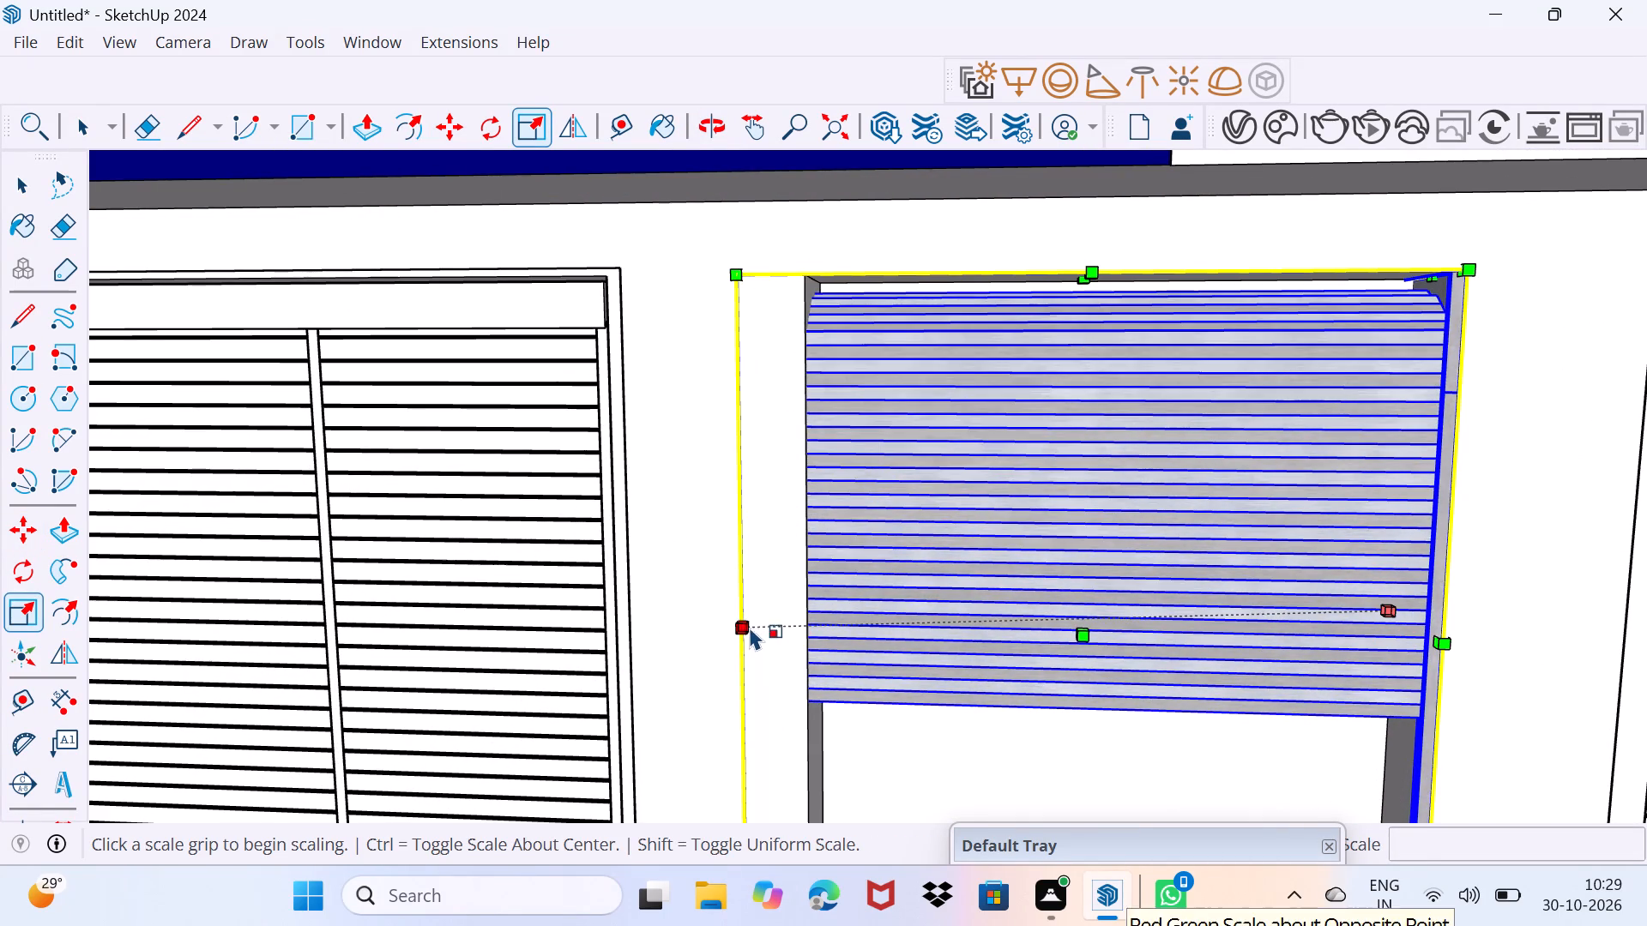
drag(750, 627, 805, 627)
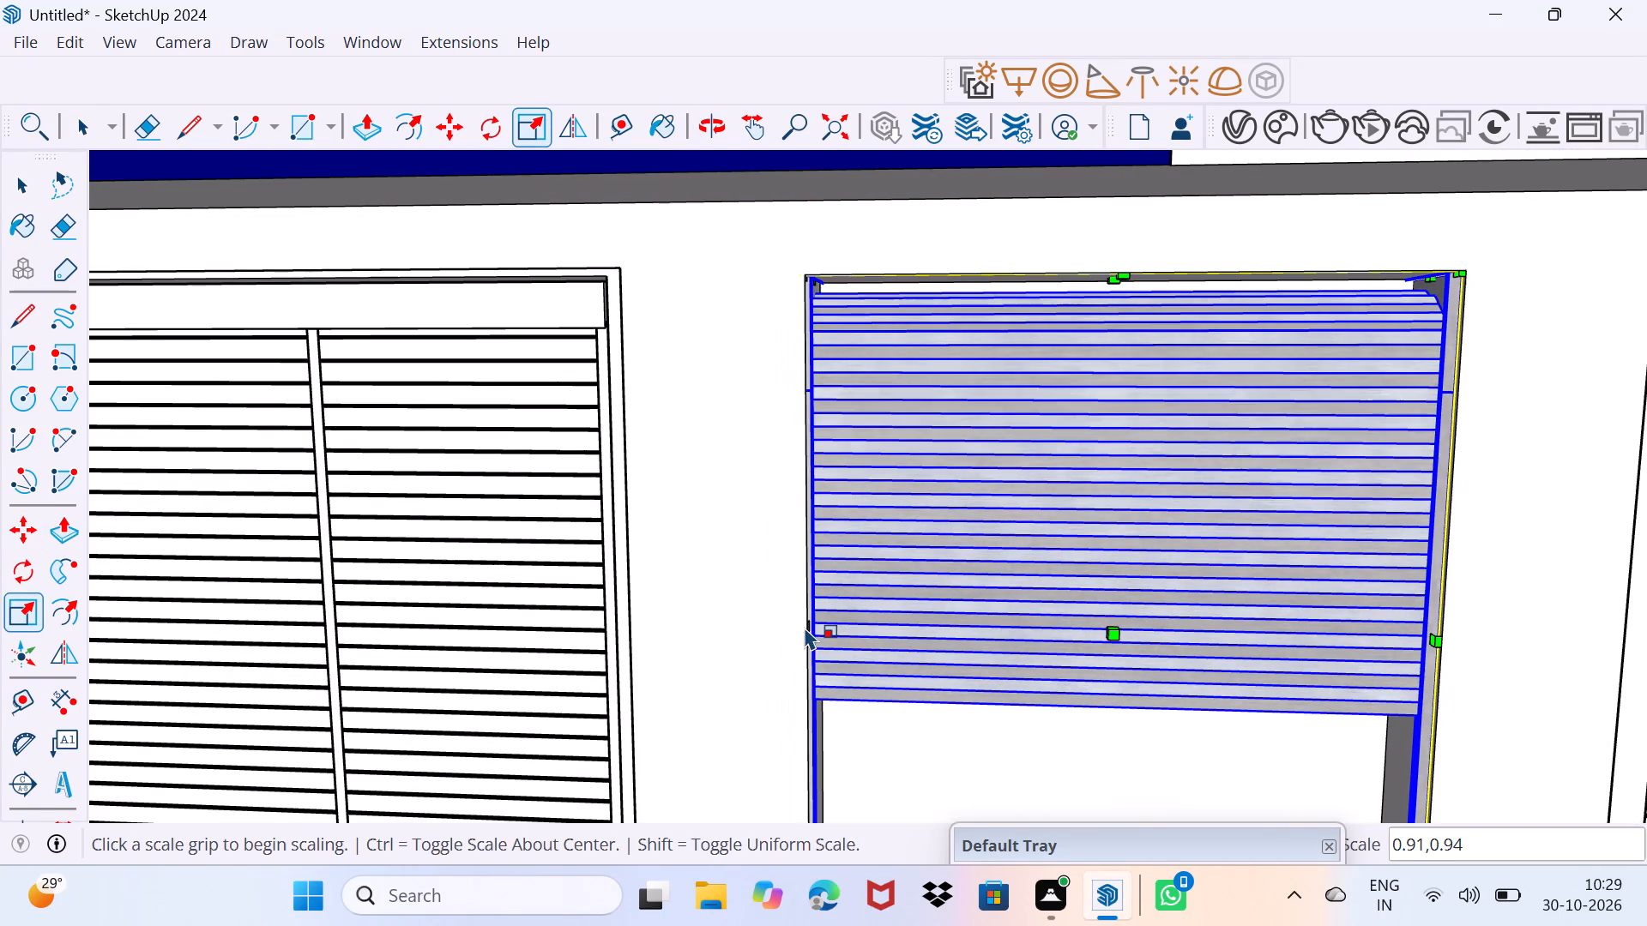
drag(1113, 285, 1119, 255)
key(space)
drag(890, 364, 922, 310)
scroll(847, 370, down, 4)
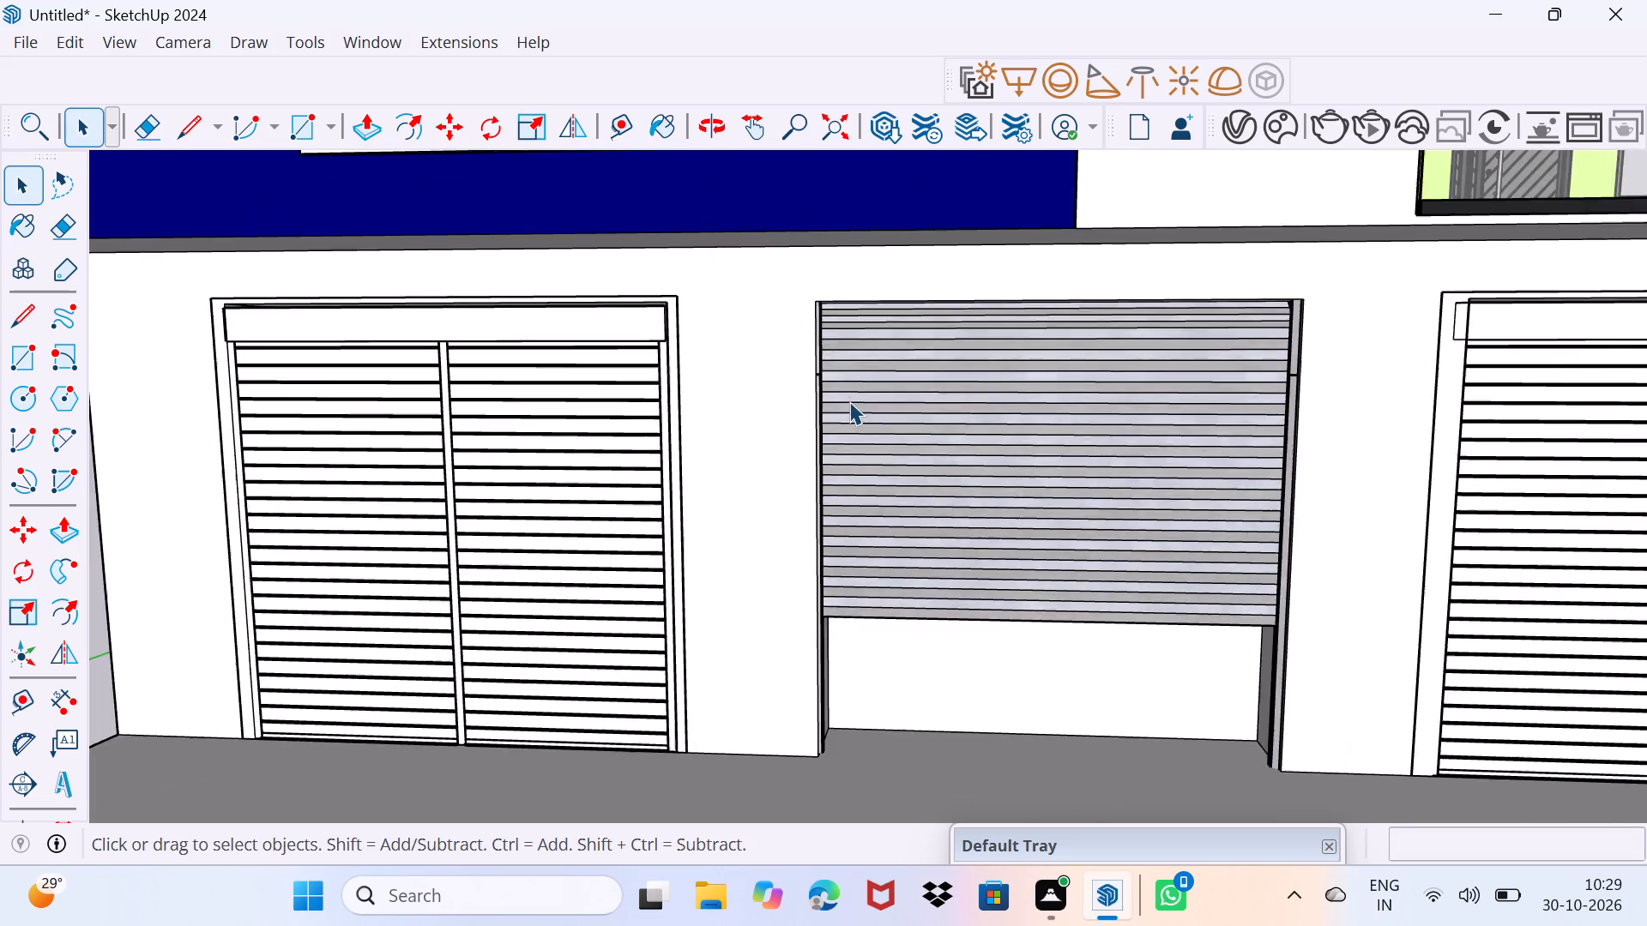
Scale the shutter's bottom upward so its side rails reach just about the underside of the ground slab.
scroll(850, 401, down, 3)
middle_drag(859, 570, 1148, 403)
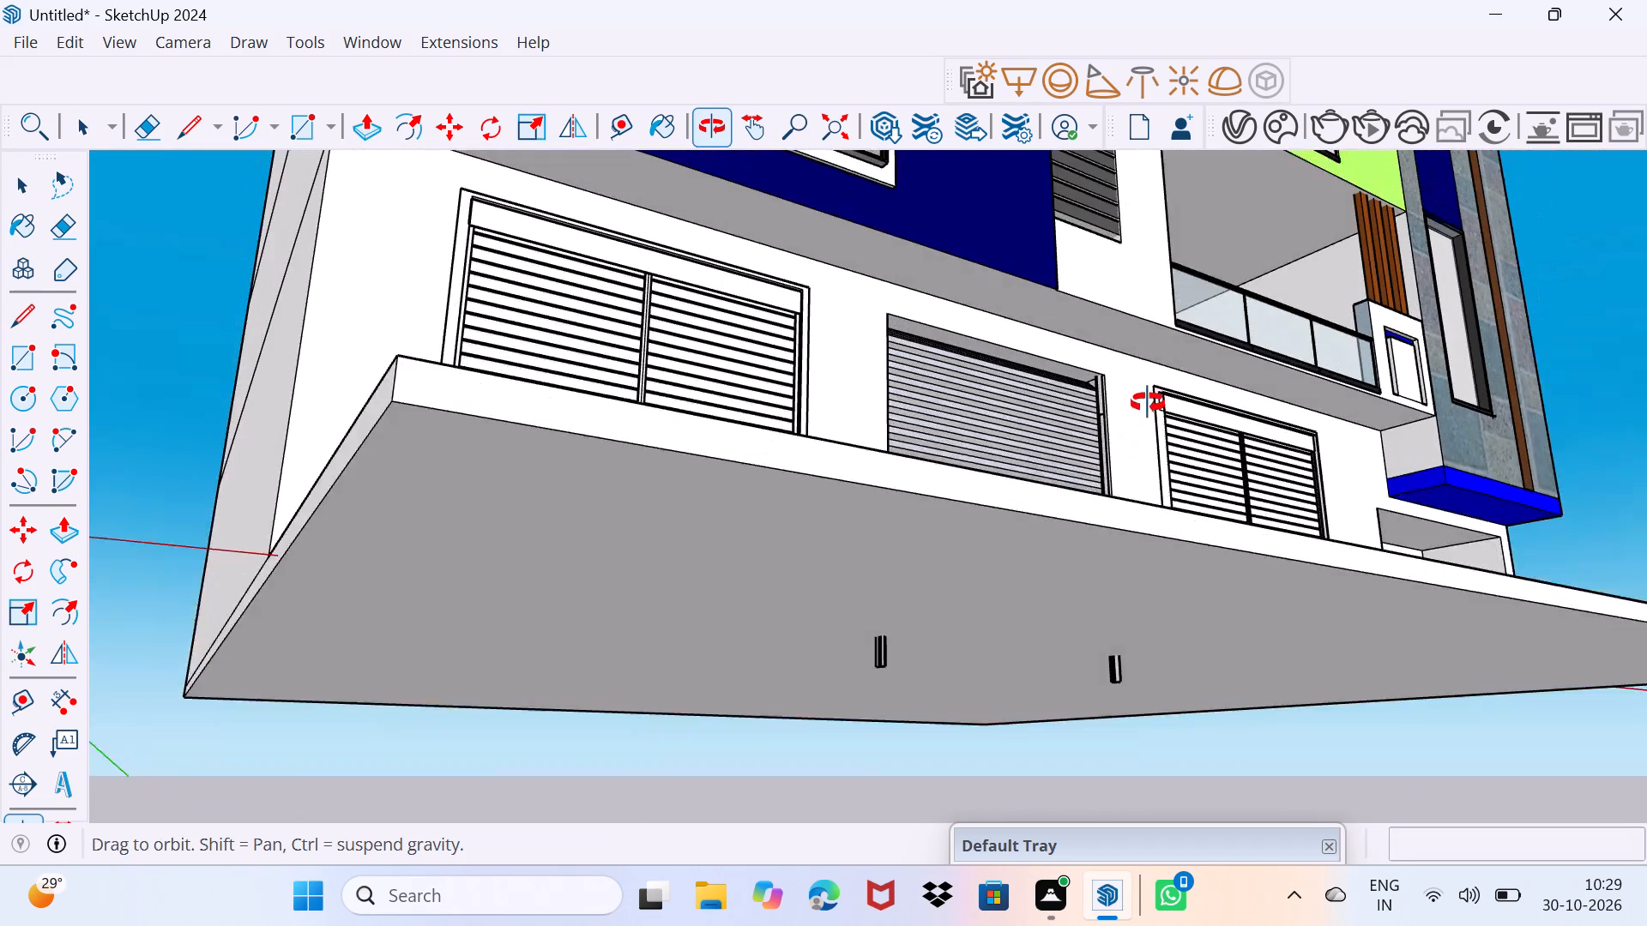
middle_drag(1148, 403, 1150, 379)
click(892, 645)
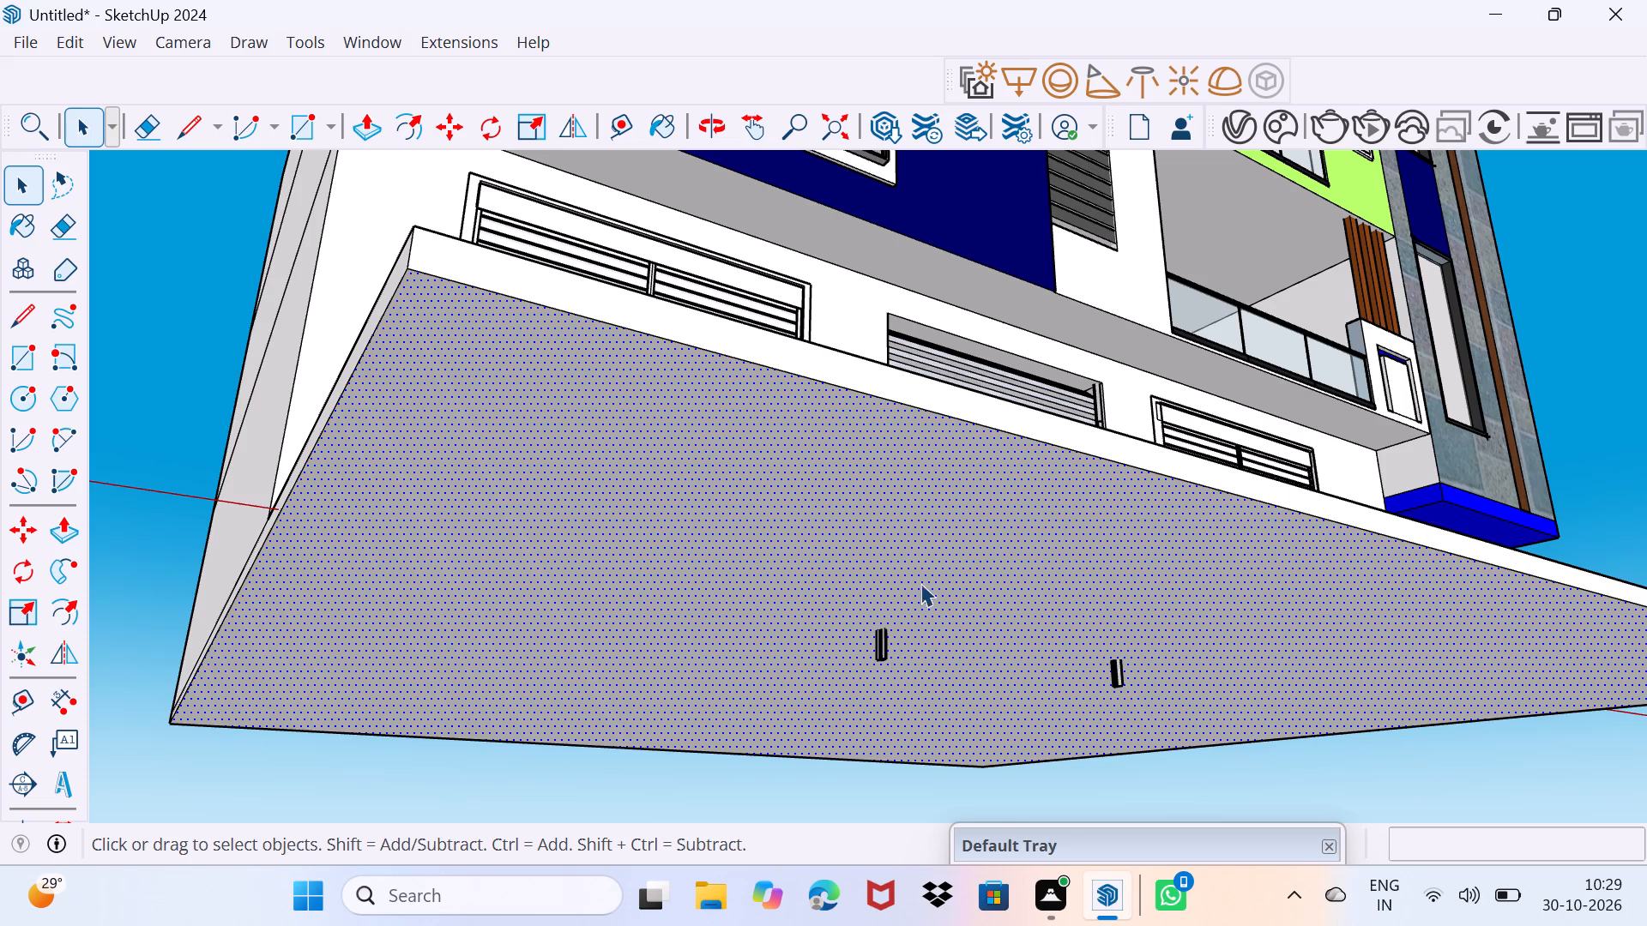
click(994, 374)
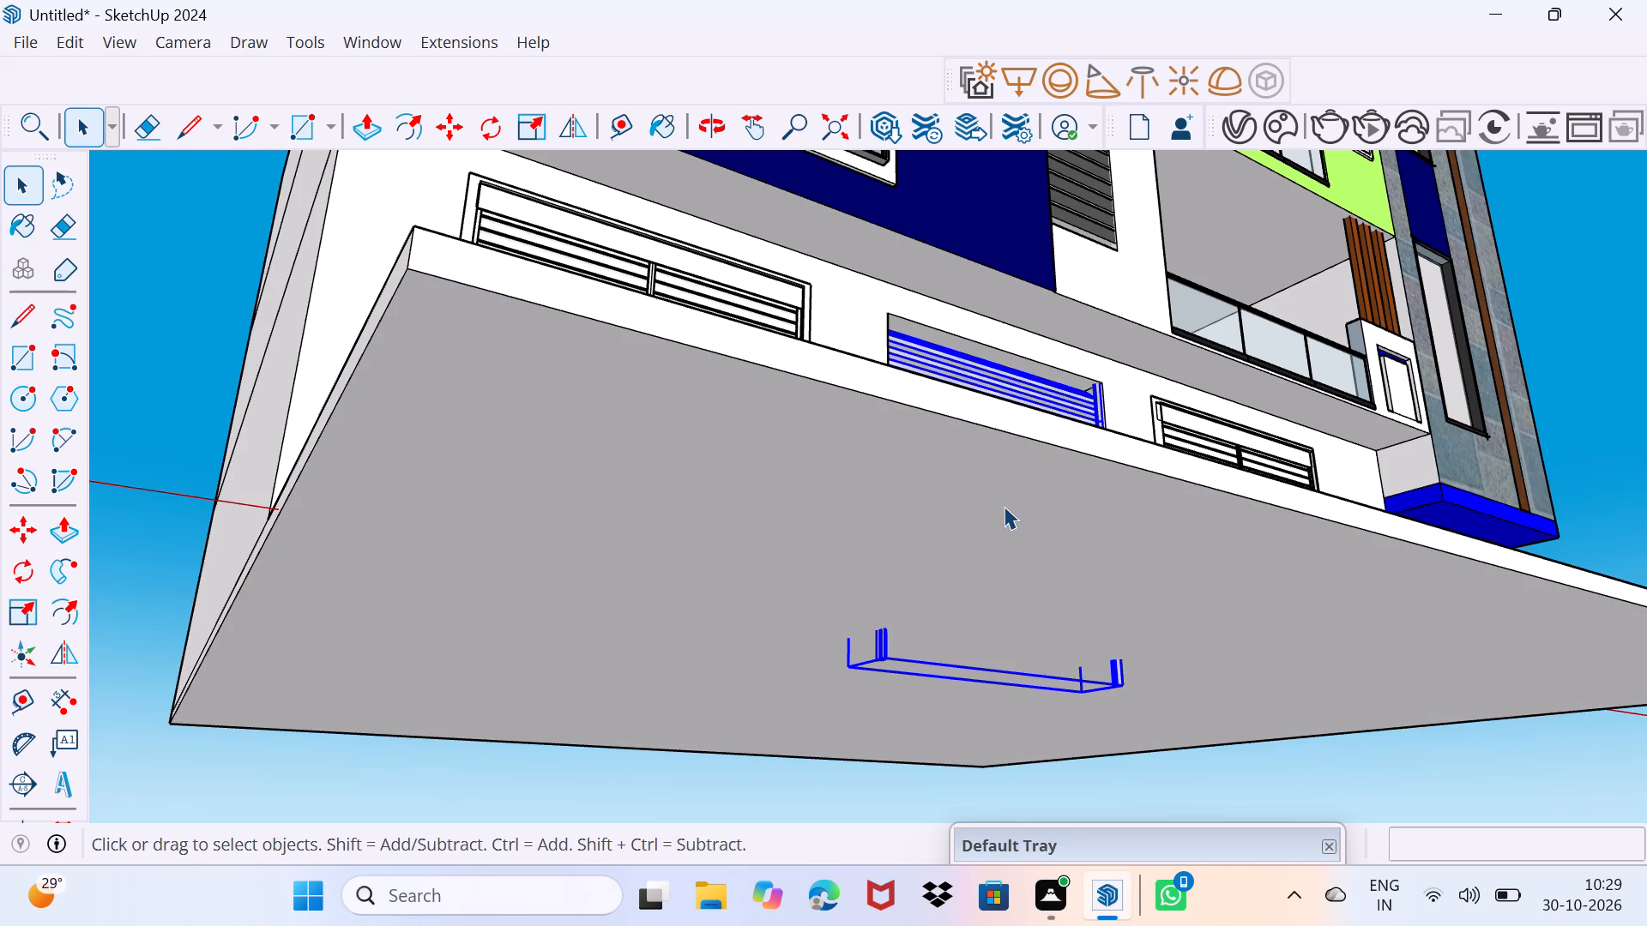
key(s)
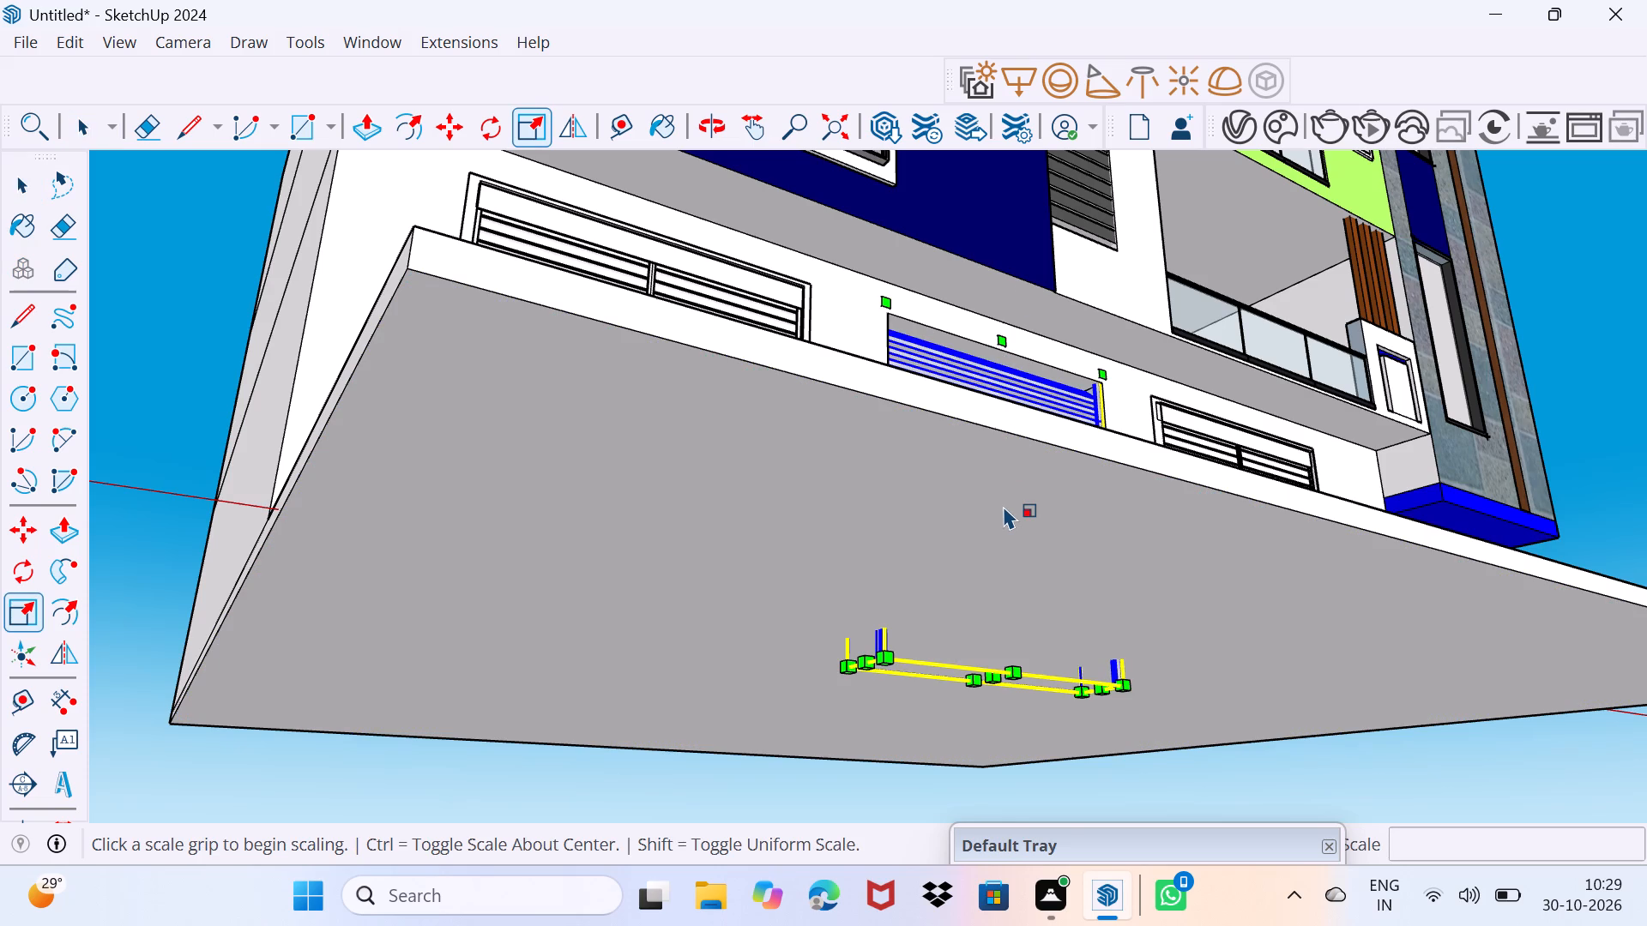
drag(992, 684, 998, 664)
key(space)
drag(959, 691, 995, 617)
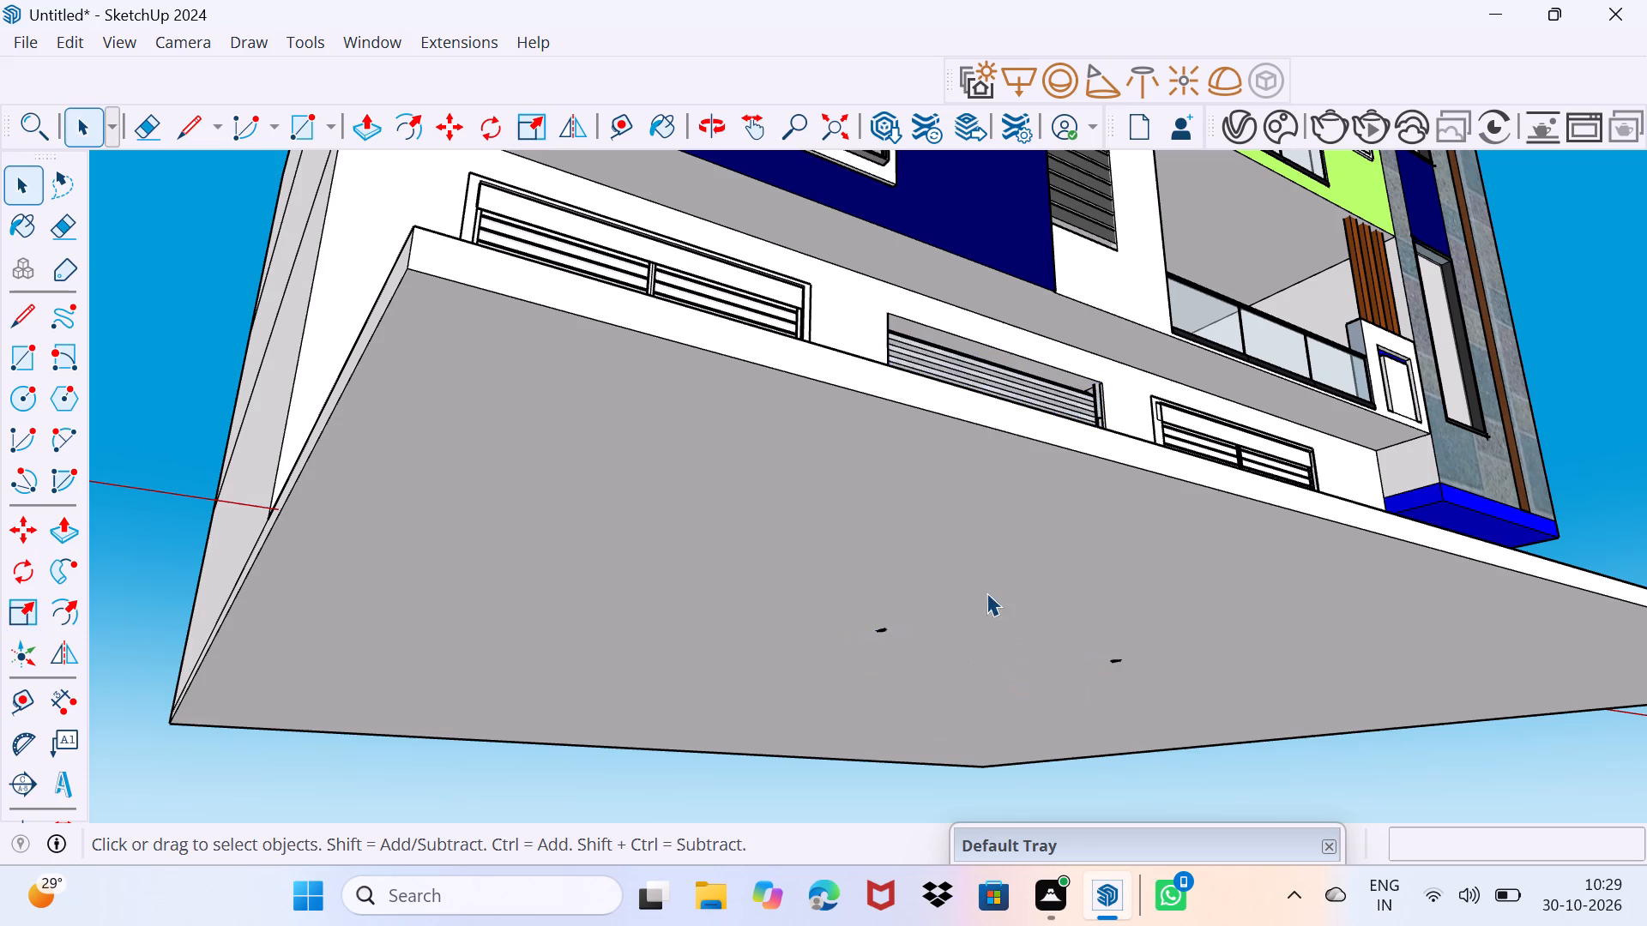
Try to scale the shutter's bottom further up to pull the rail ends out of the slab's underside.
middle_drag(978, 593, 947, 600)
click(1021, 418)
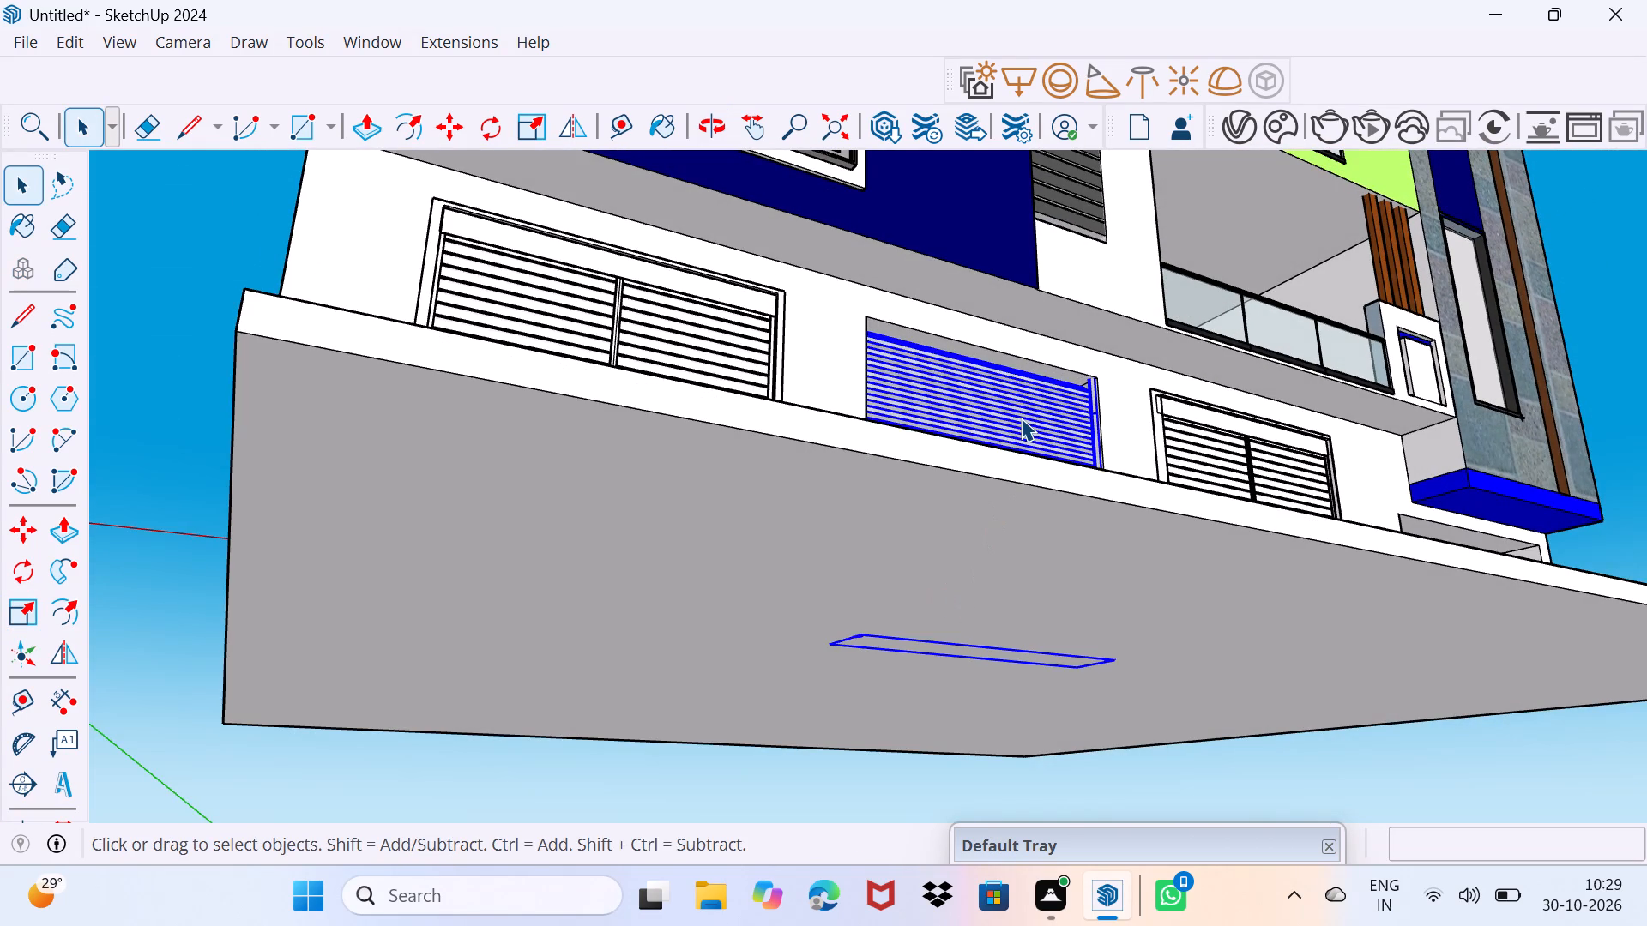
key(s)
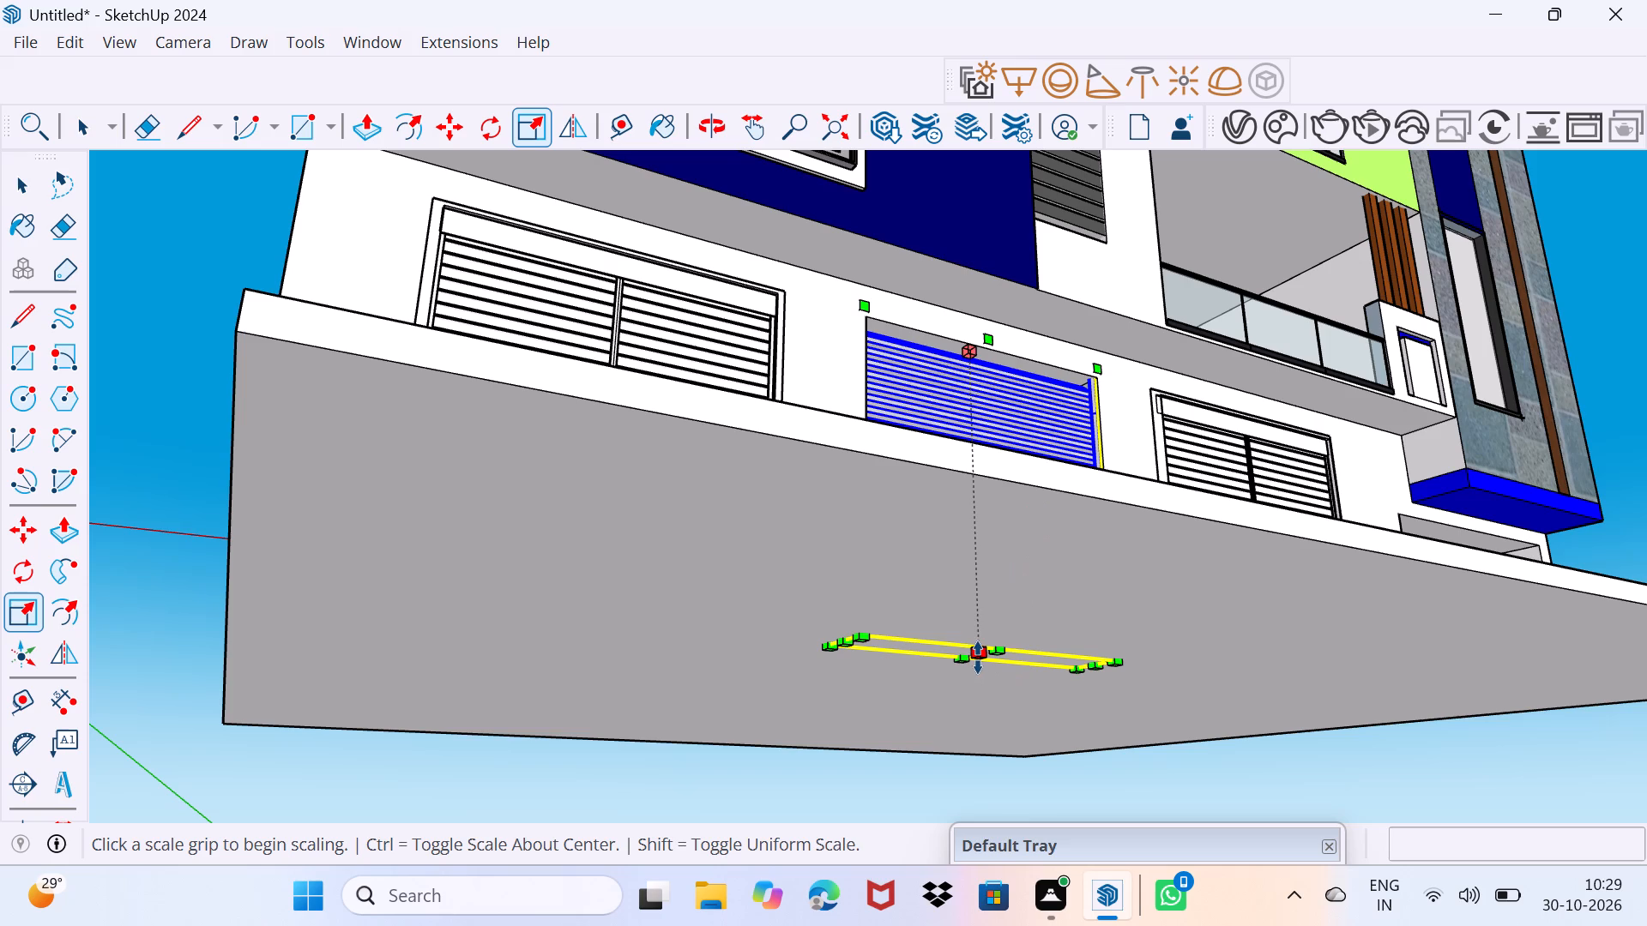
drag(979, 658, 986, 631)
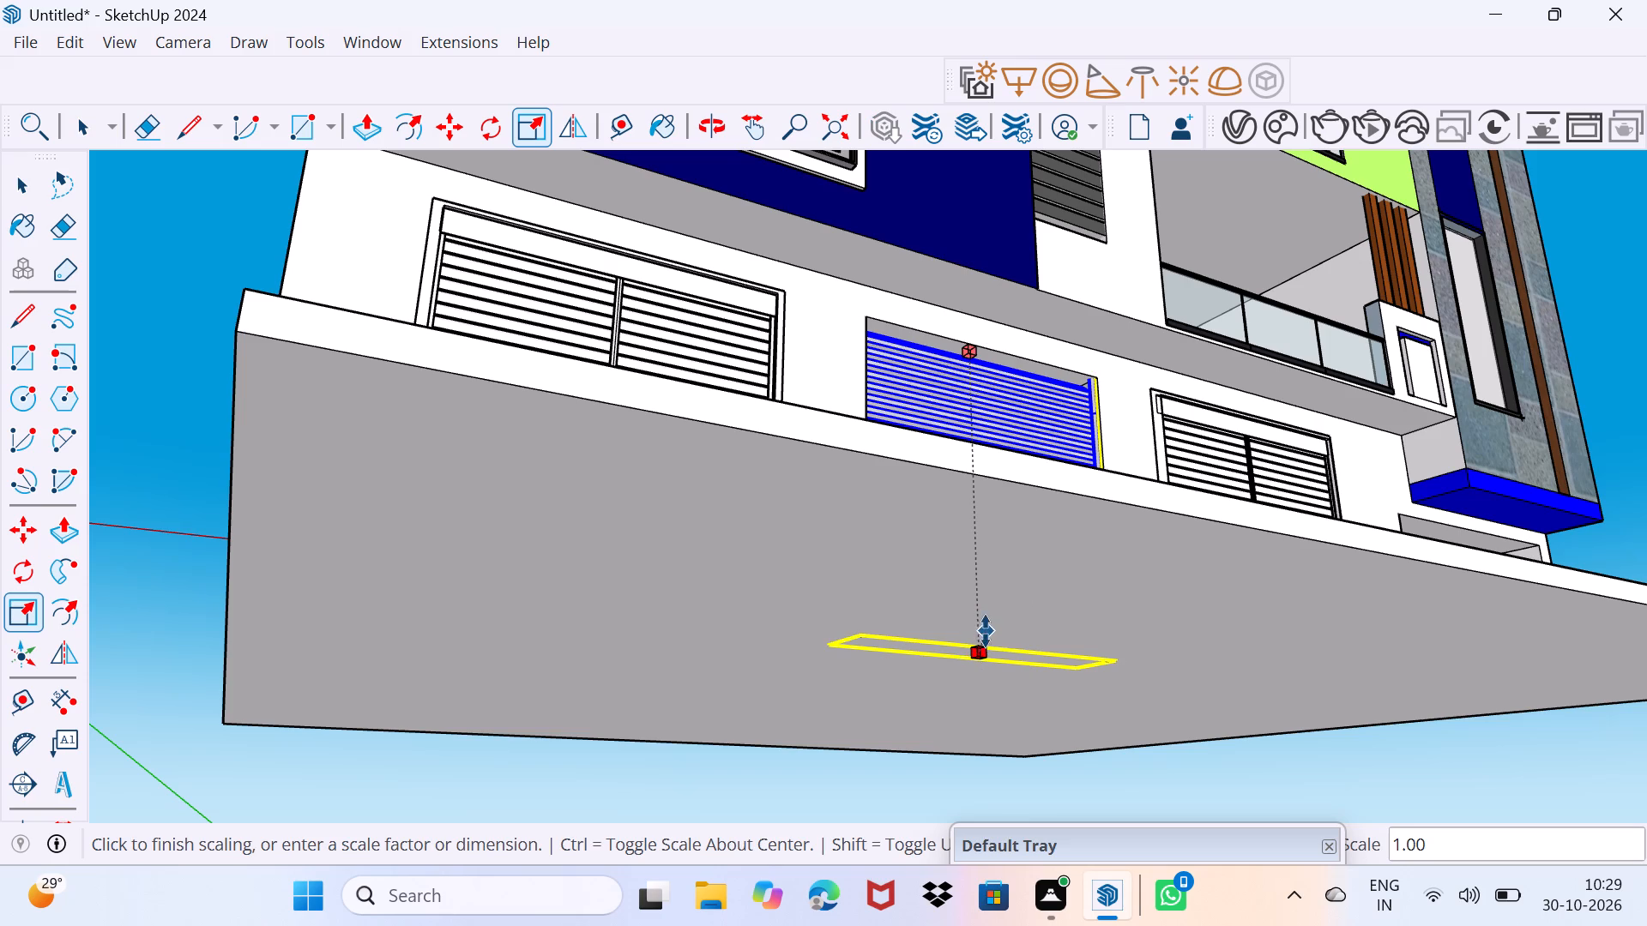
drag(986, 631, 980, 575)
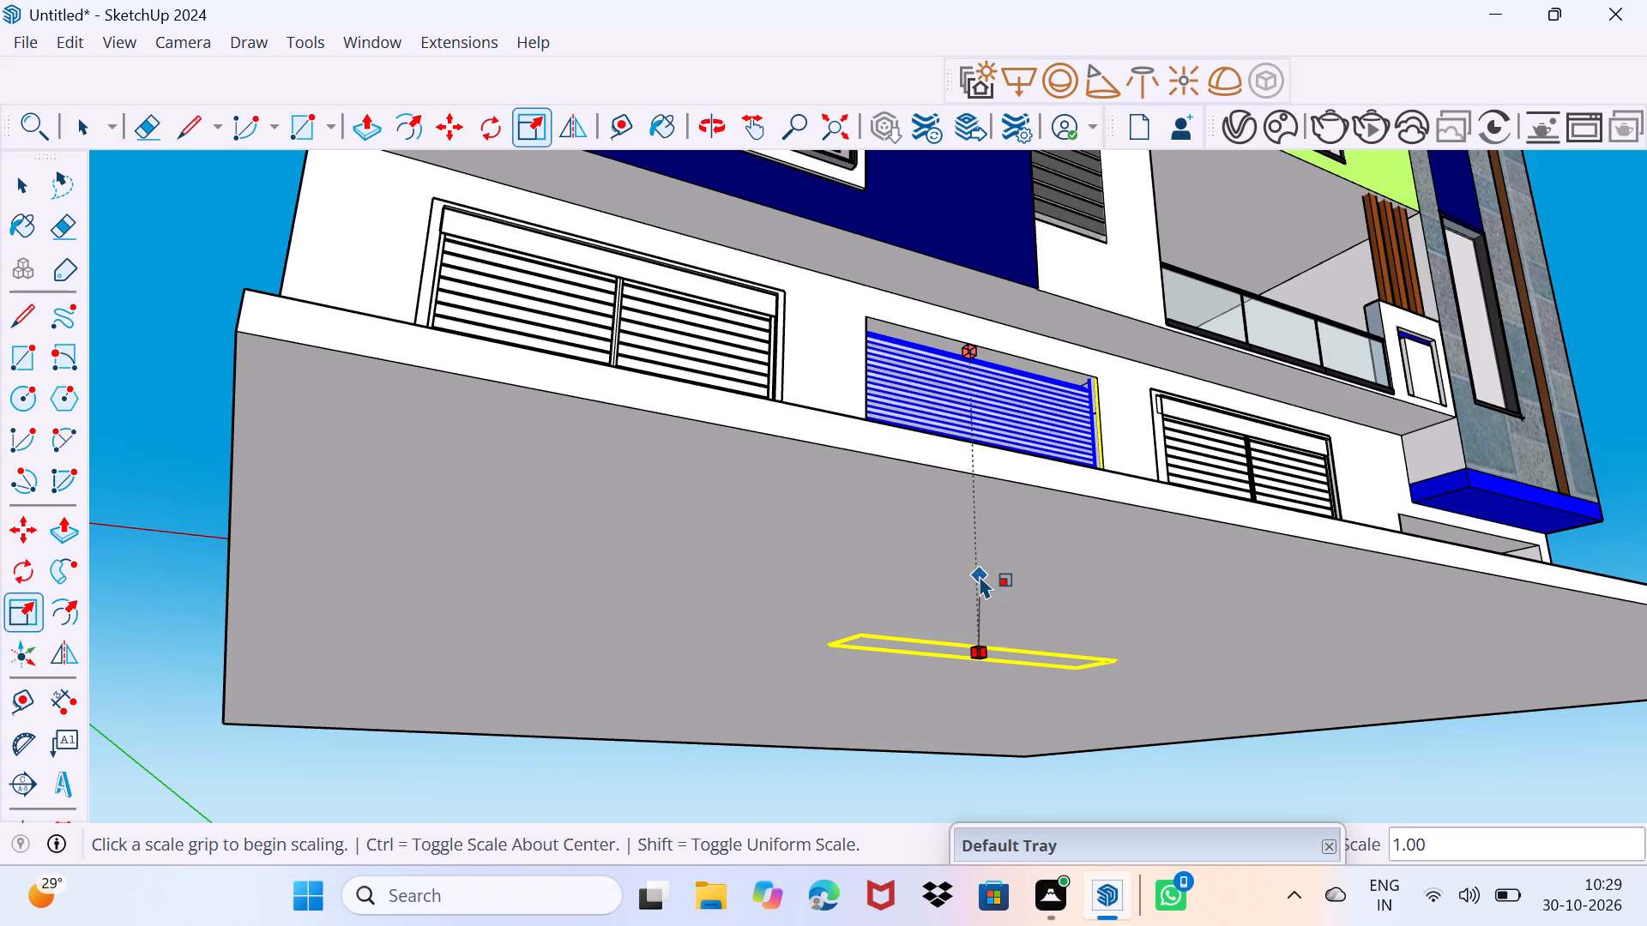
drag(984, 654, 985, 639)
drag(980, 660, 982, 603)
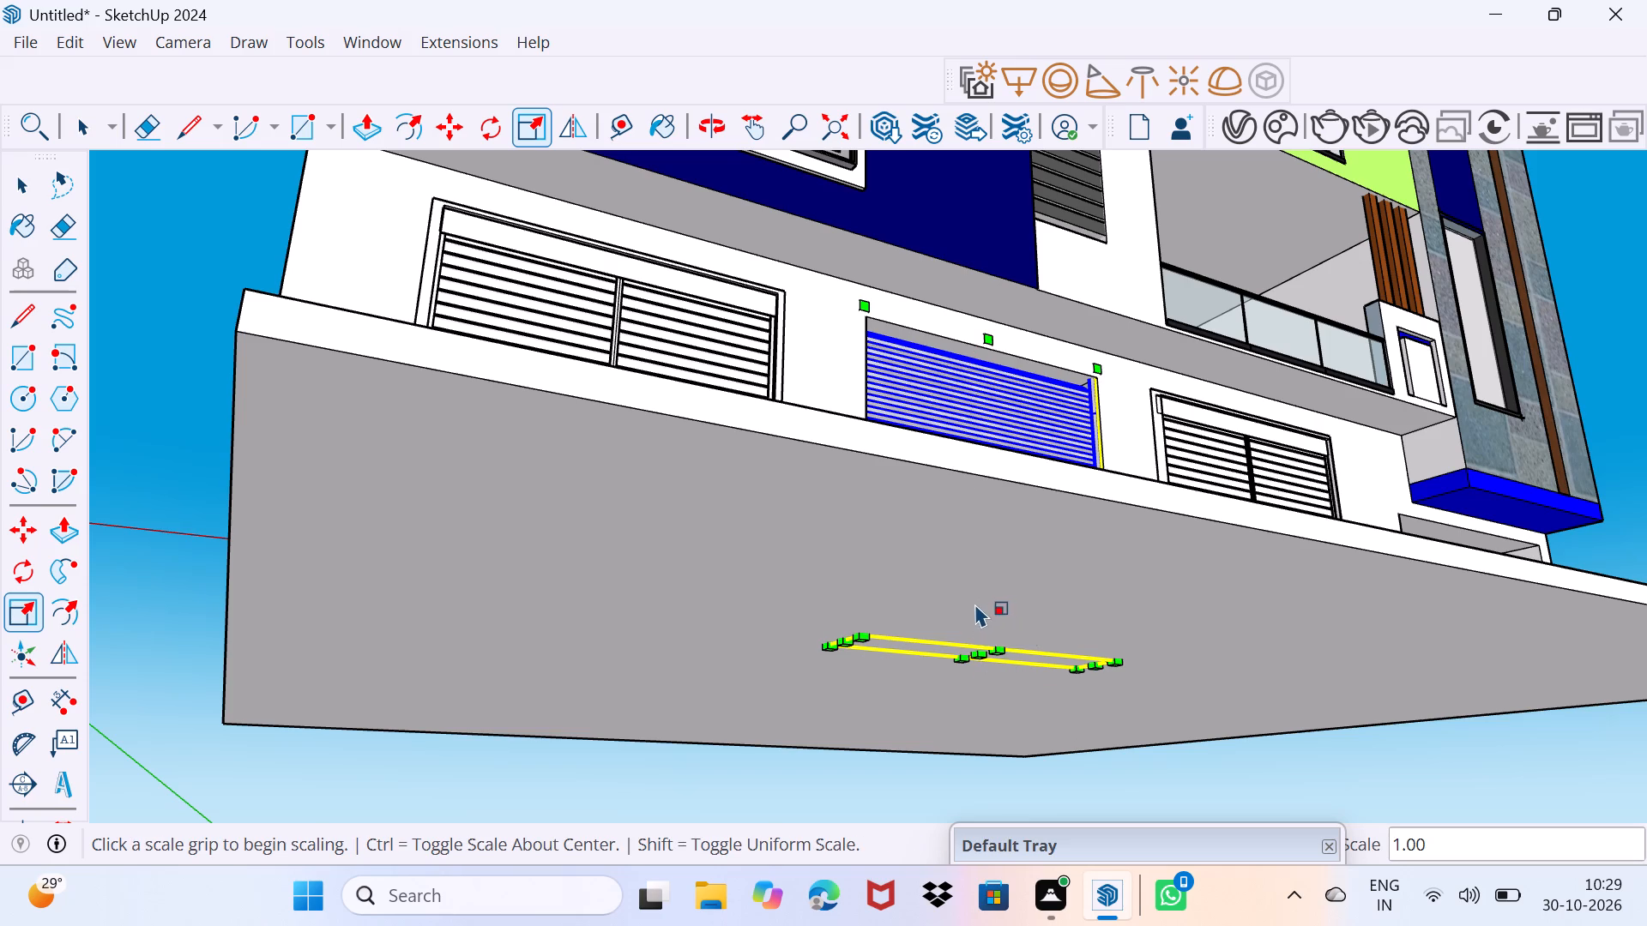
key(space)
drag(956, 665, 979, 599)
Delete the stray thin dark bar left in the open space beside the building.
middle_drag(948, 592, 876, 794)
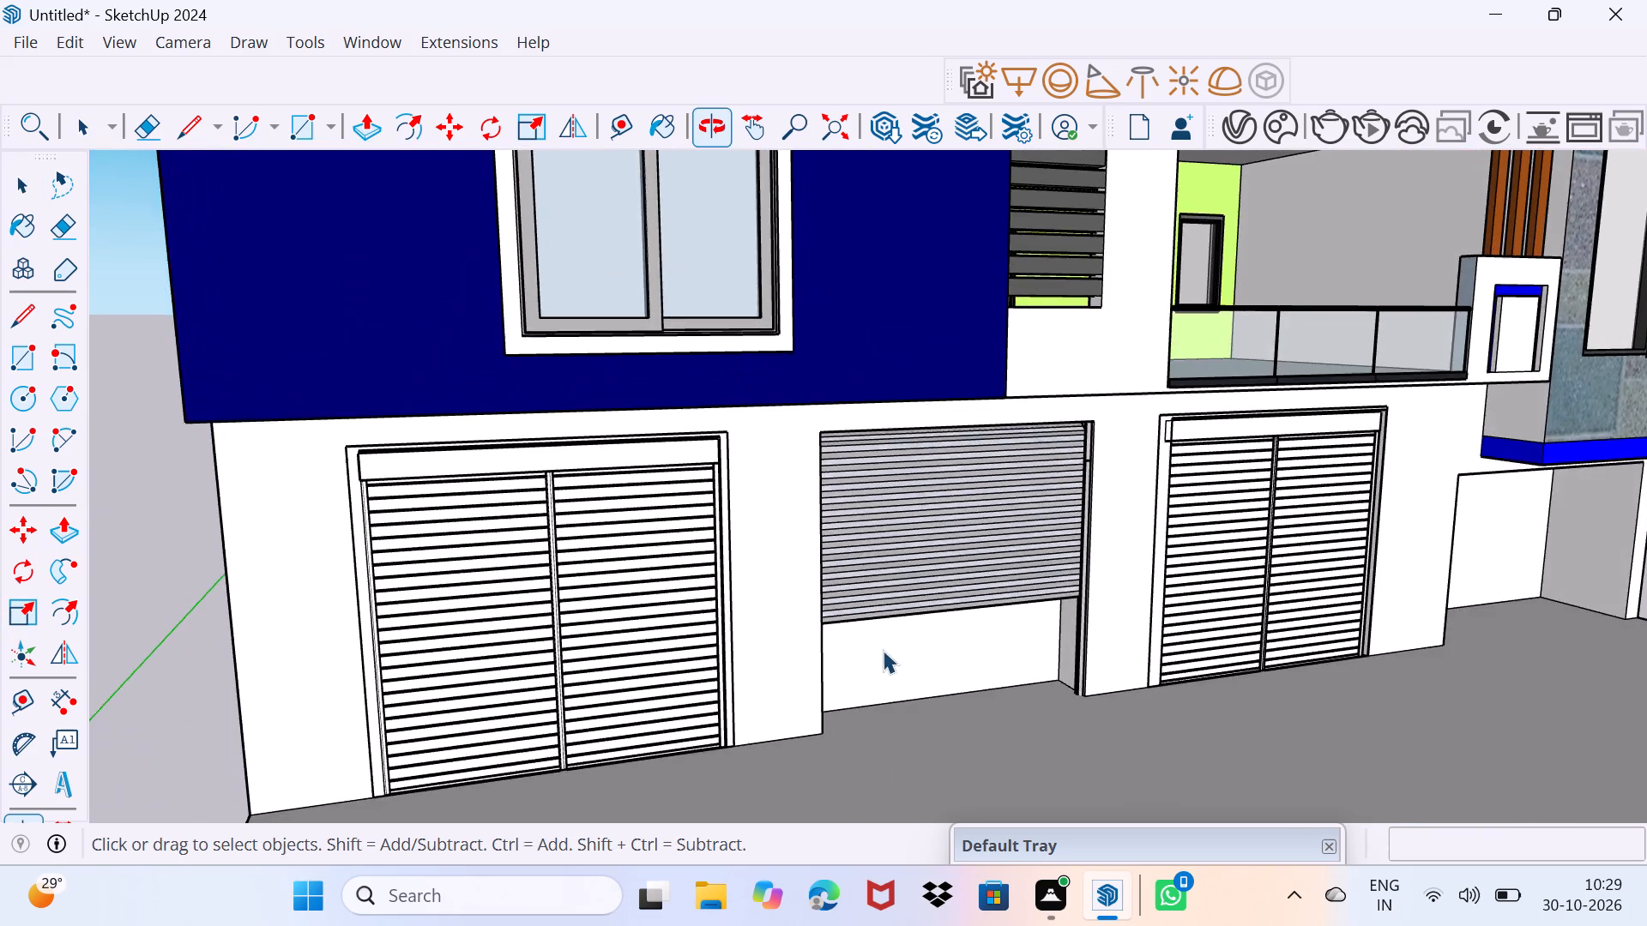
scroll(882, 629, down, 6)
middle_drag(911, 669, 854, 638)
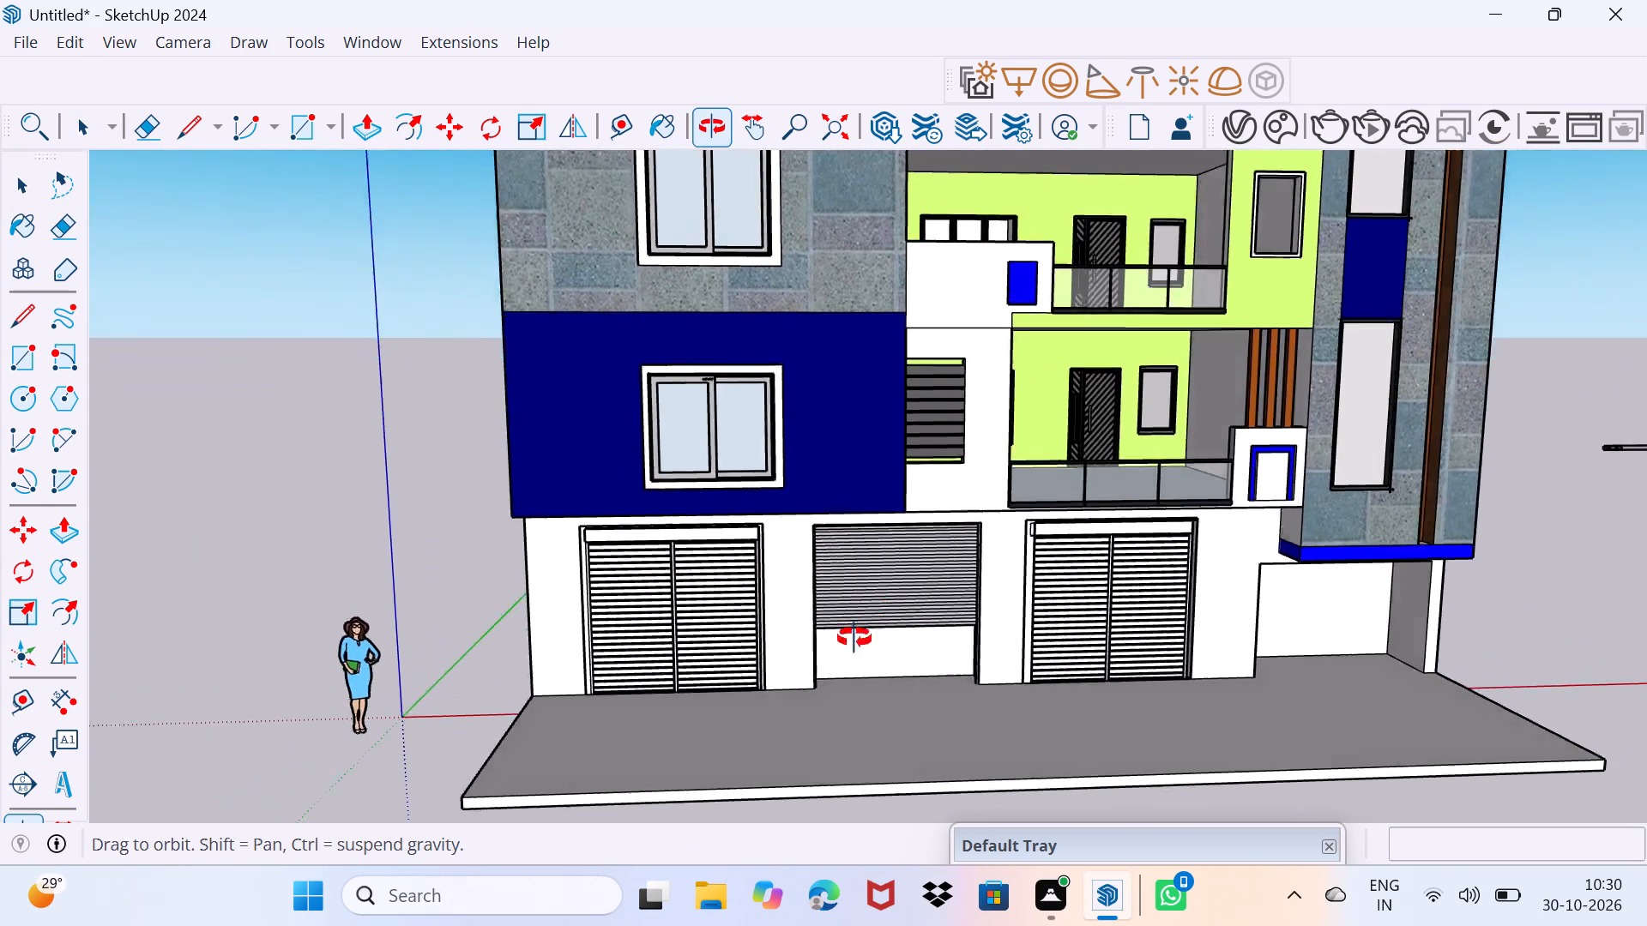
middle_drag(854, 638, 1037, 564)
scroll(1500, 418, up, 2)
middle_drag(1452, 429, 1411, 508)
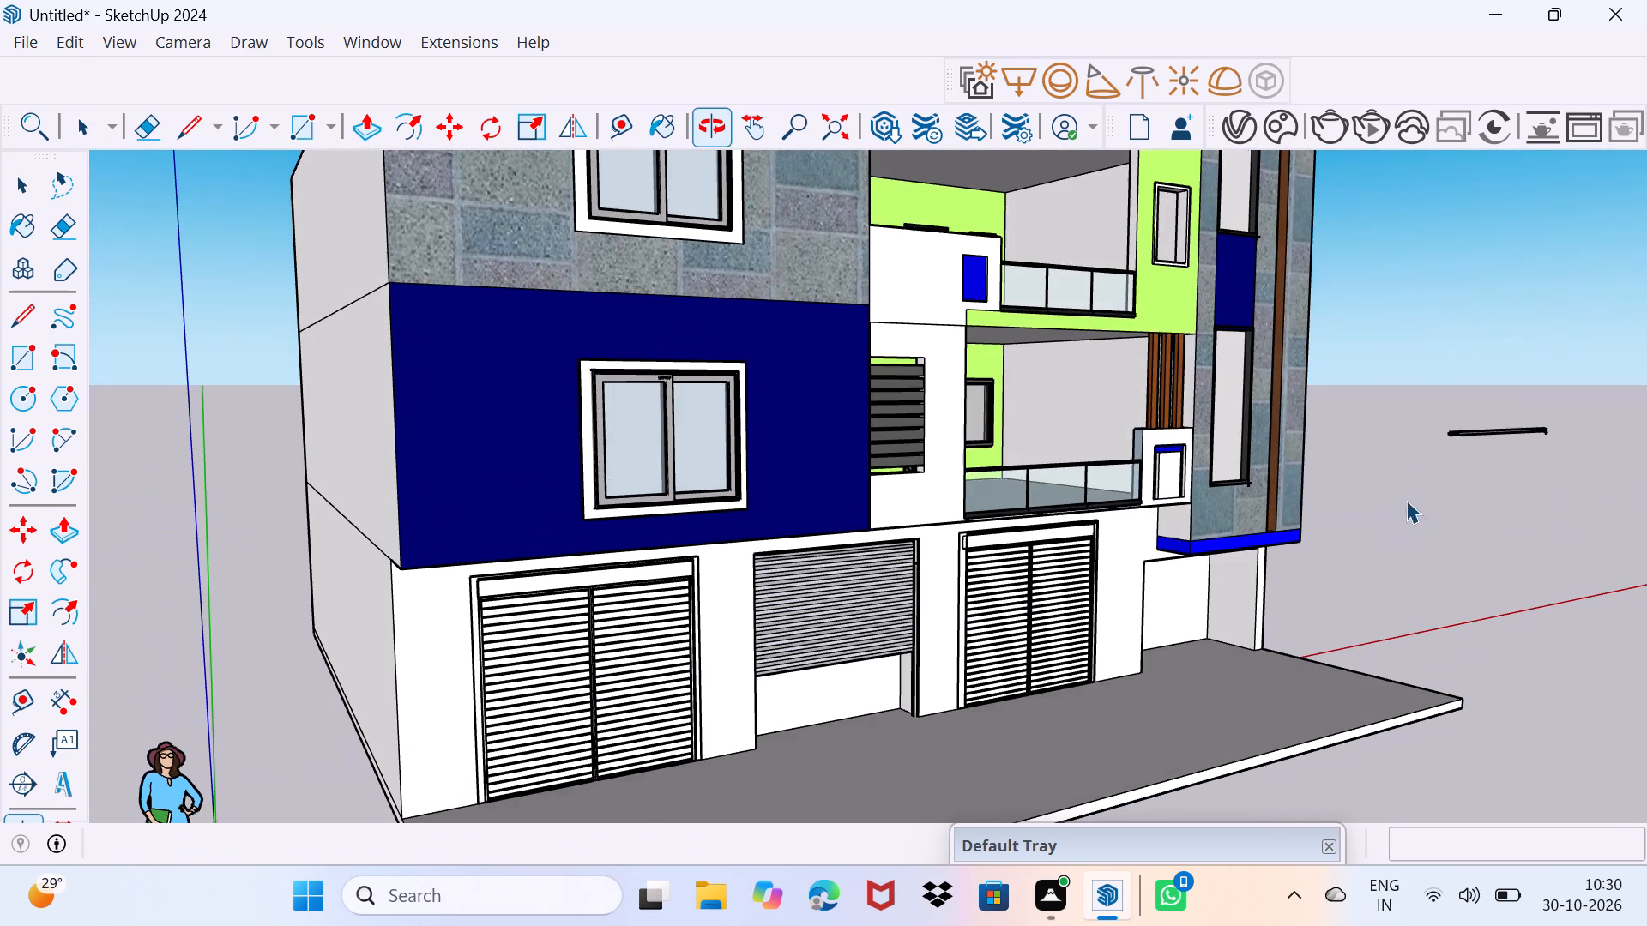
drag(1412, 412, 1646, 473)
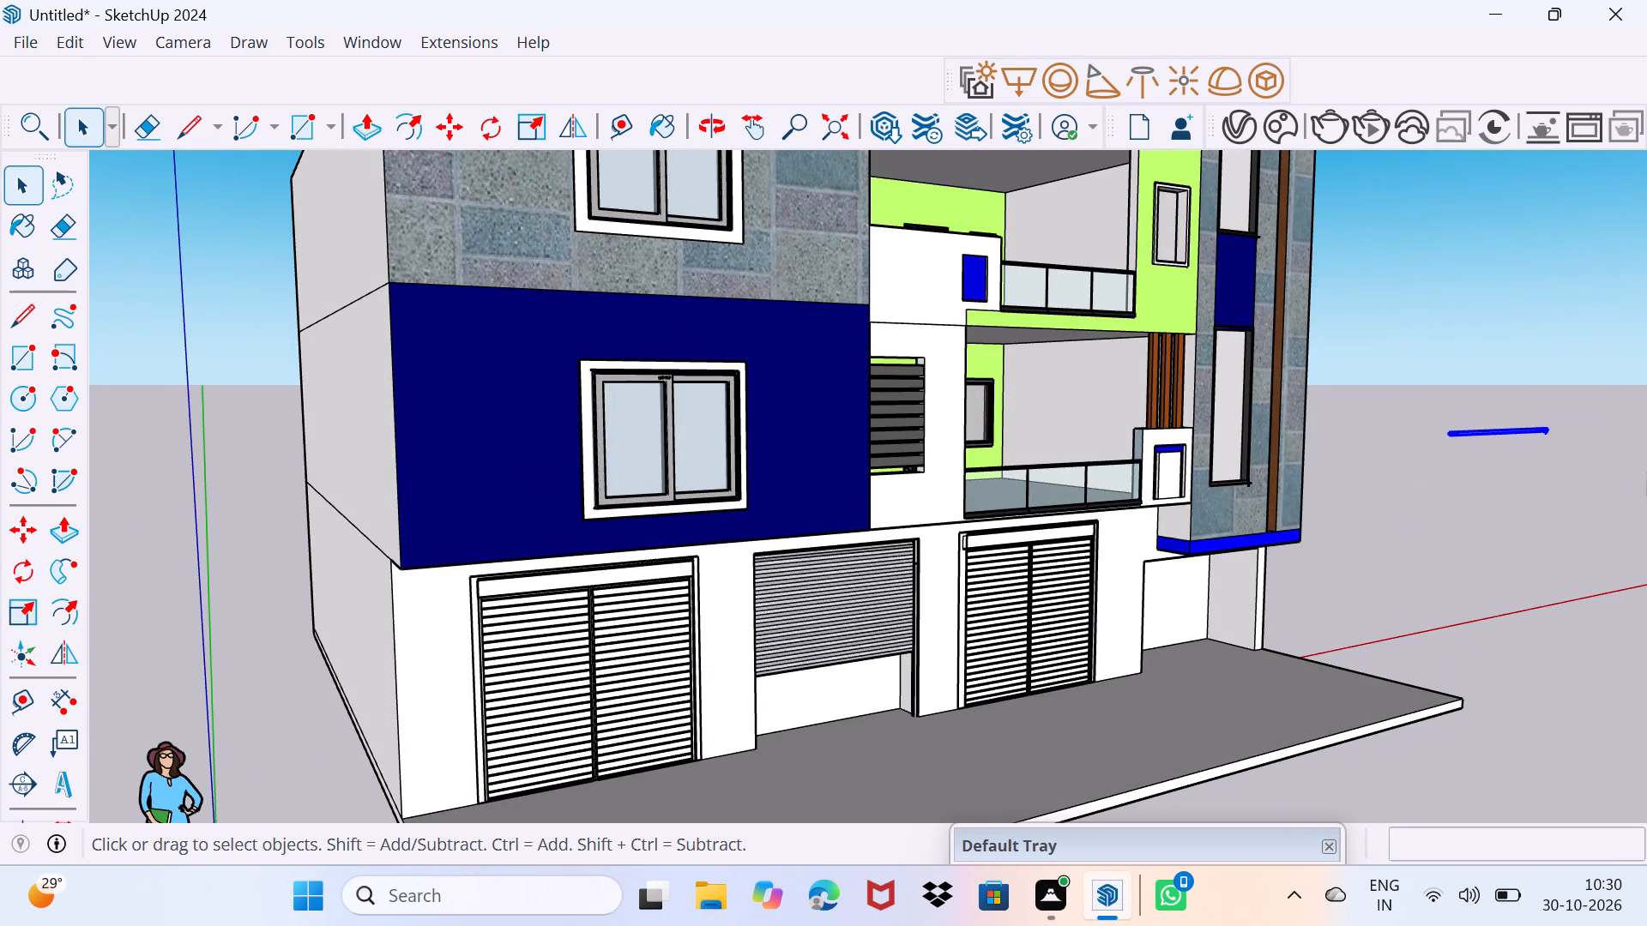
key(Delete)
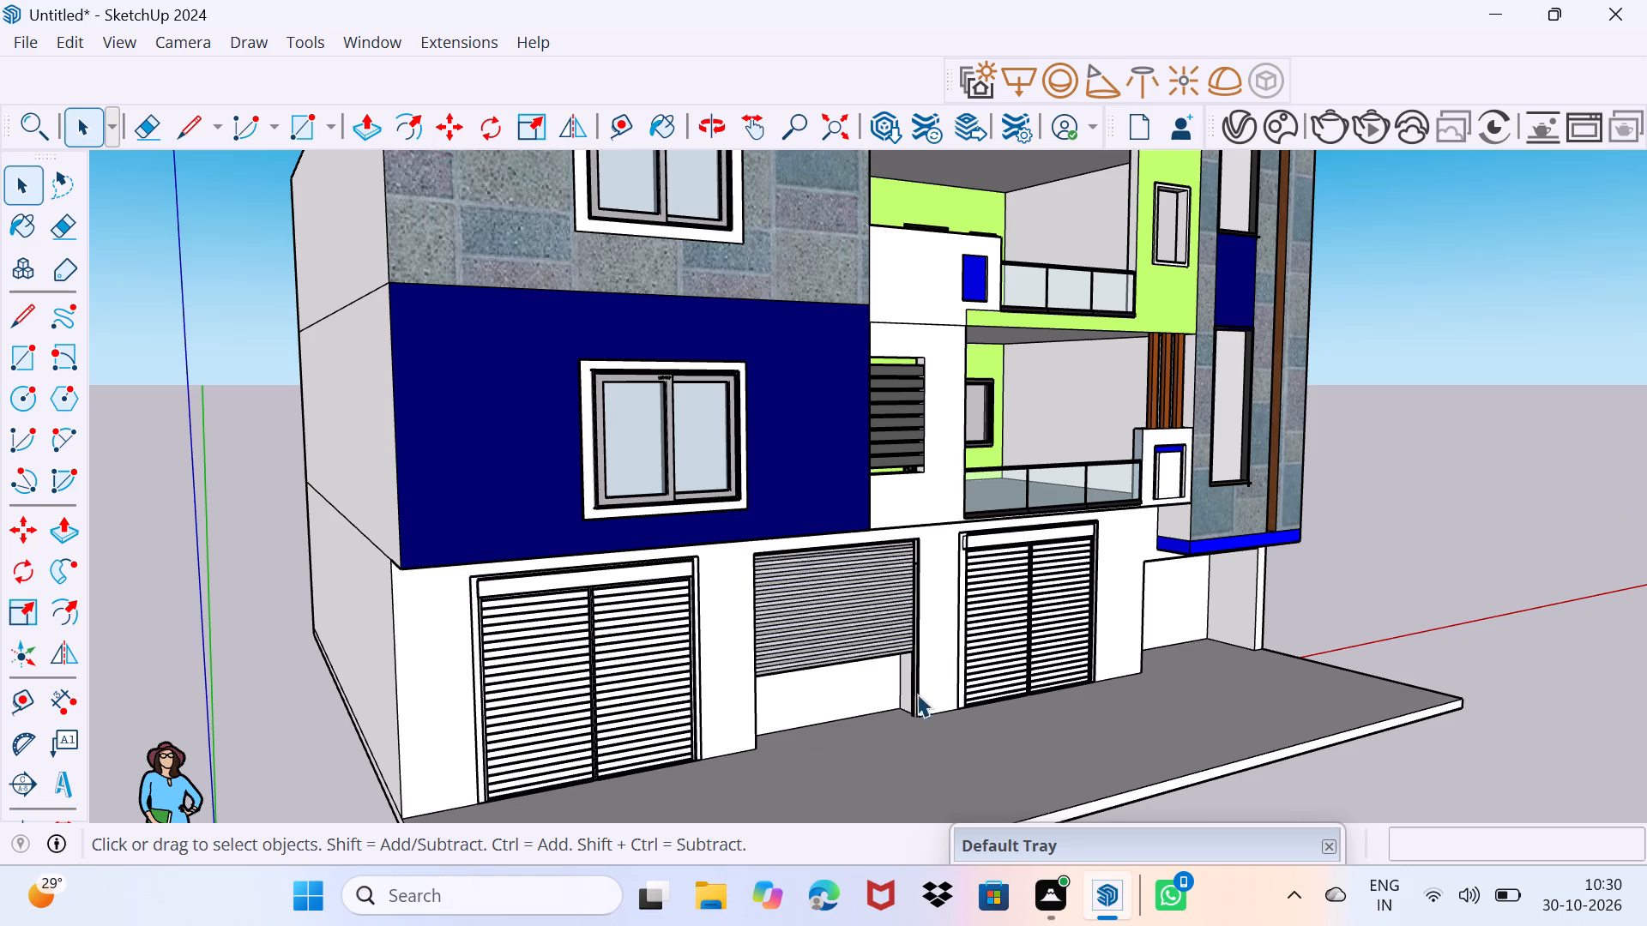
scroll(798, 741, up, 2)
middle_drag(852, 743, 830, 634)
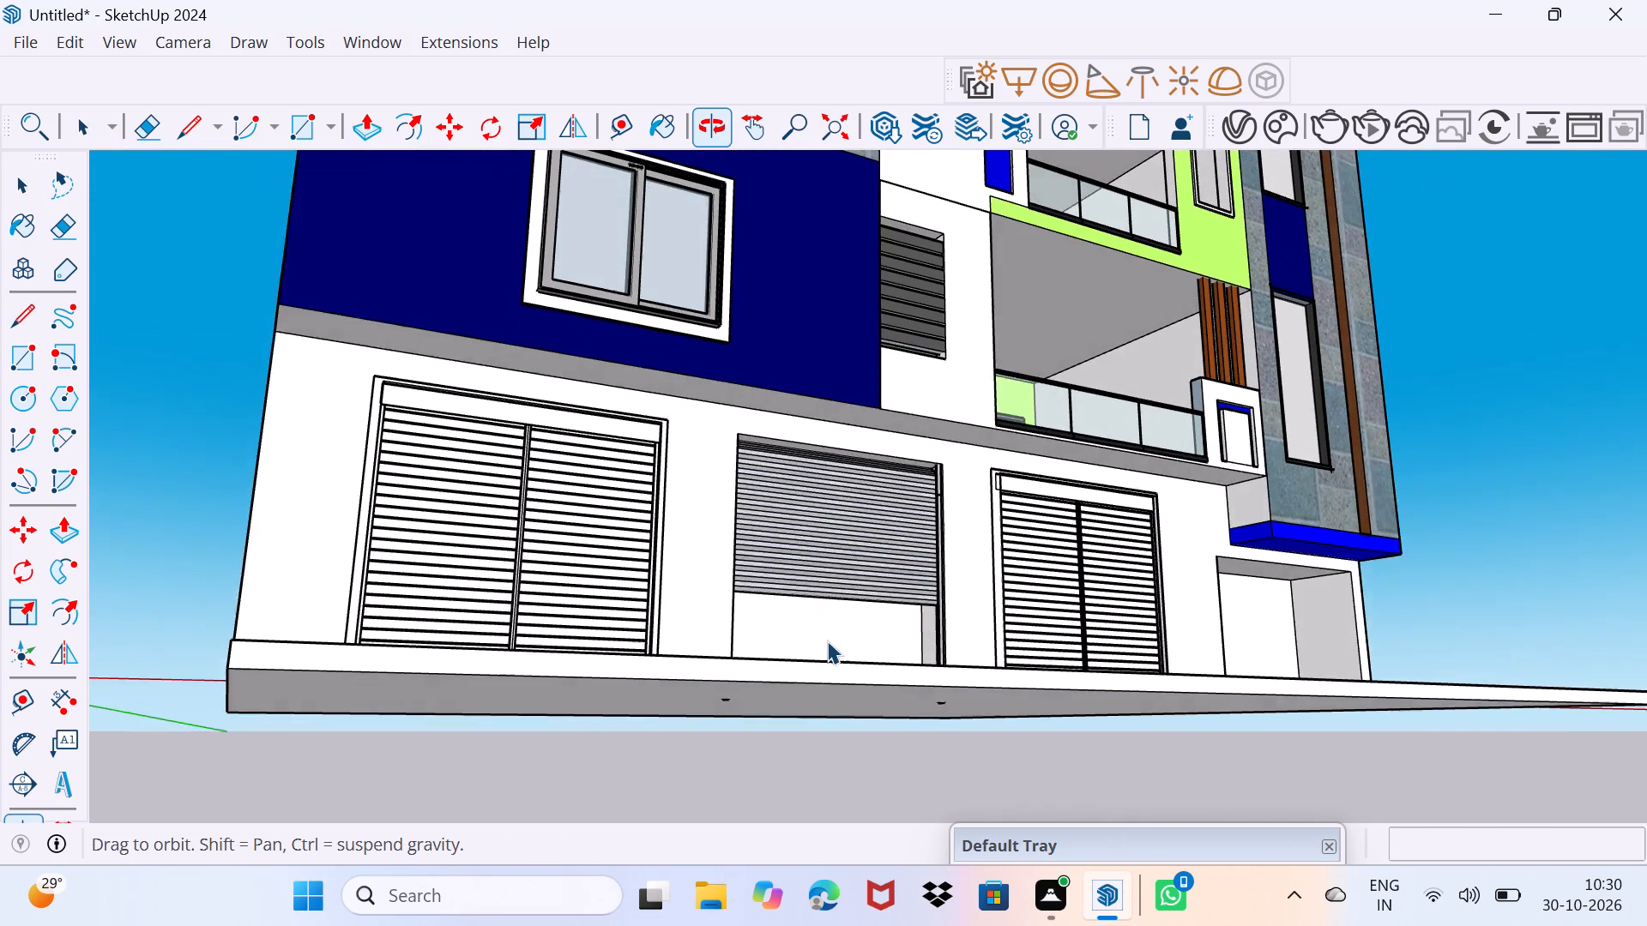
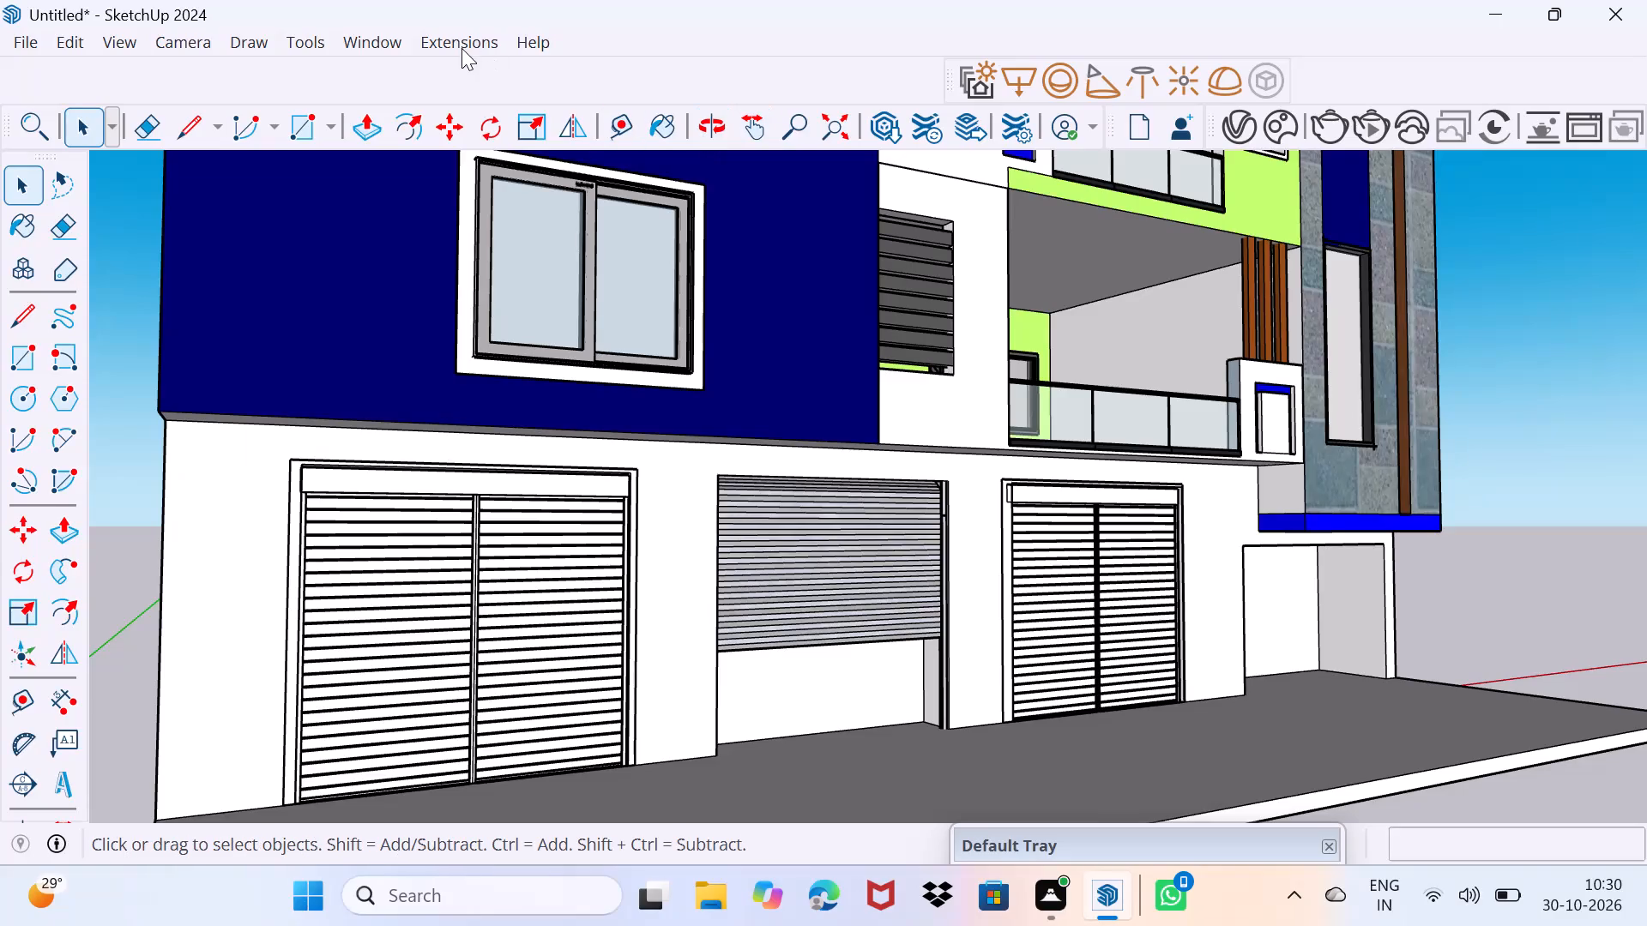
Open the 3D Warehouse and replace the search text with "super msrk" to search the models.
click(367, 35)
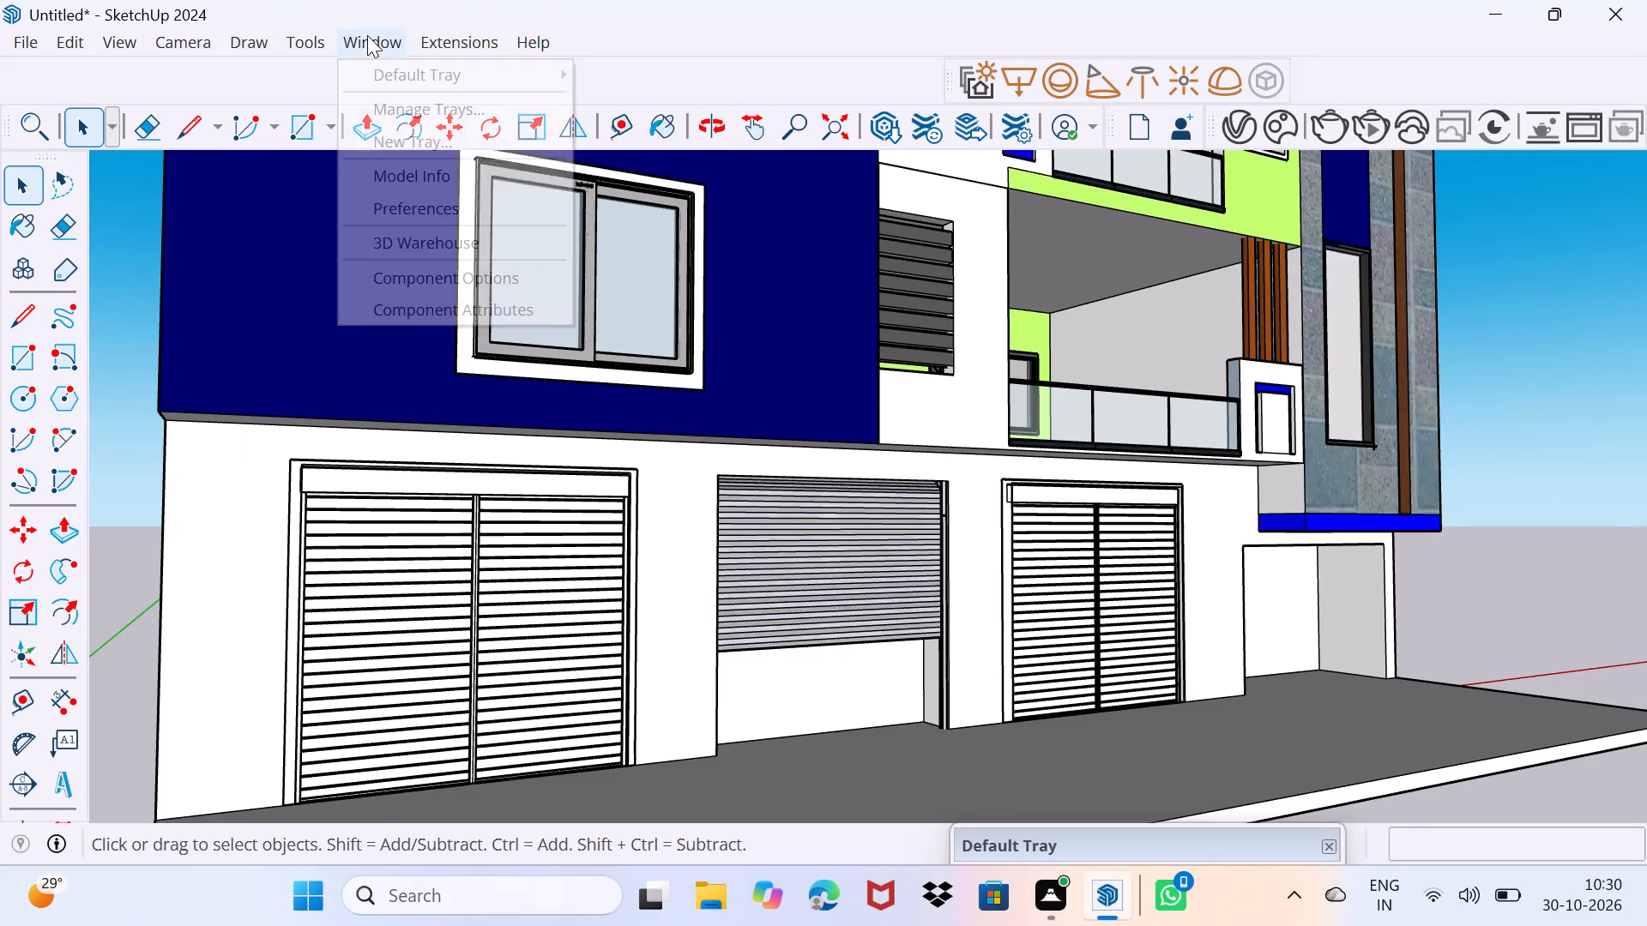
click(487, 237)
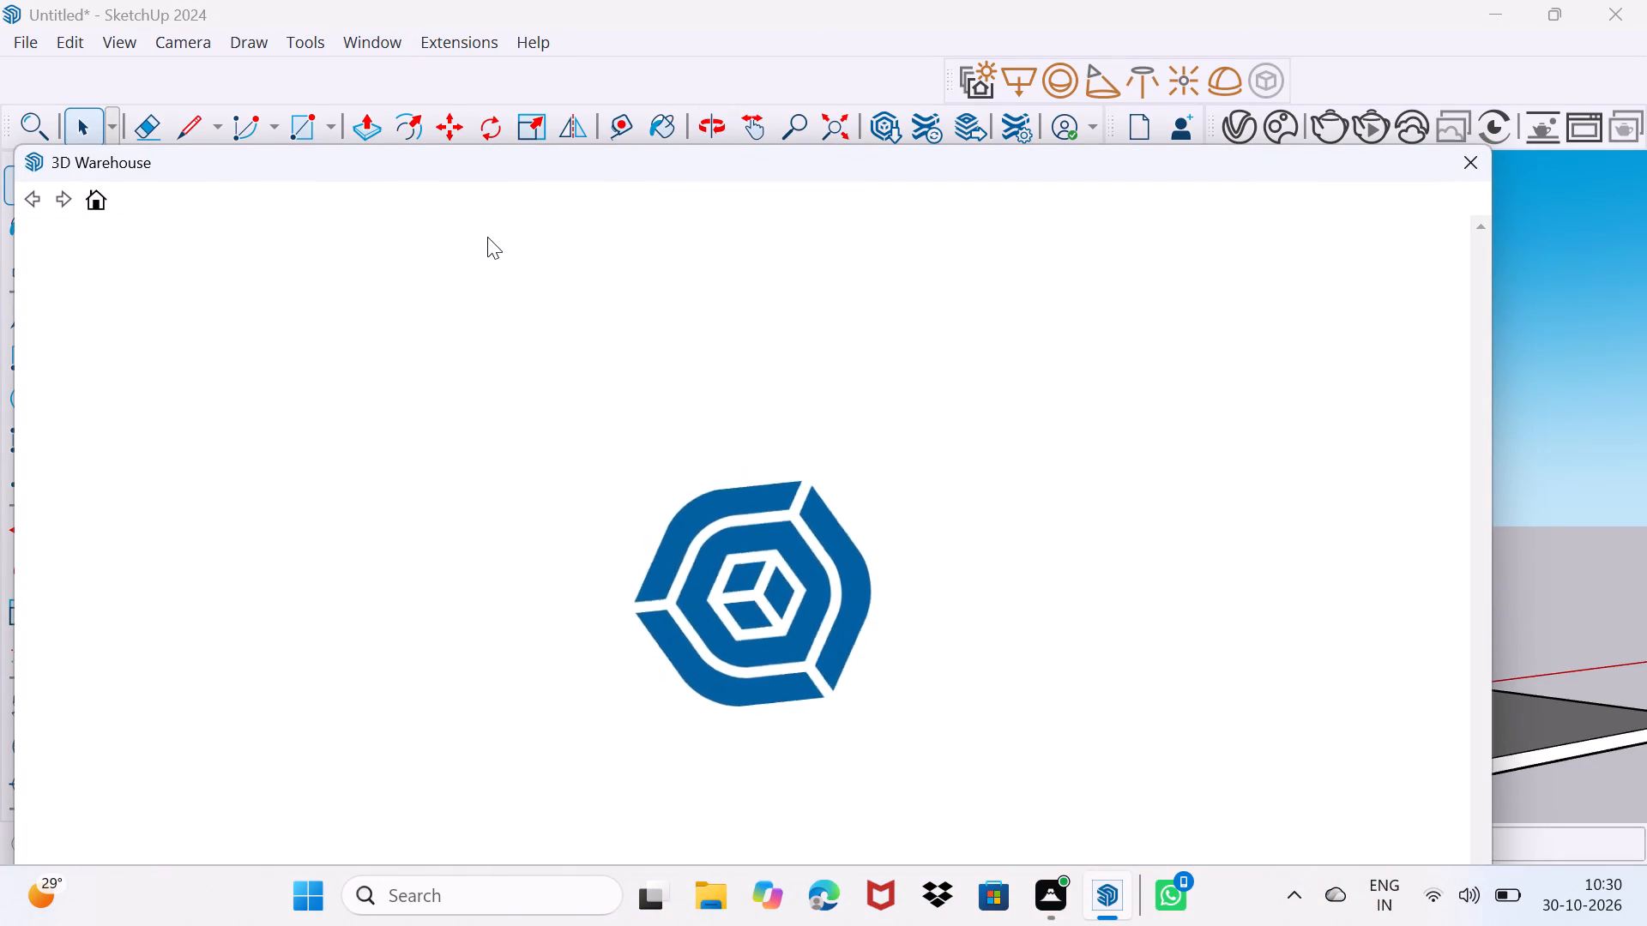
click(686, 258)
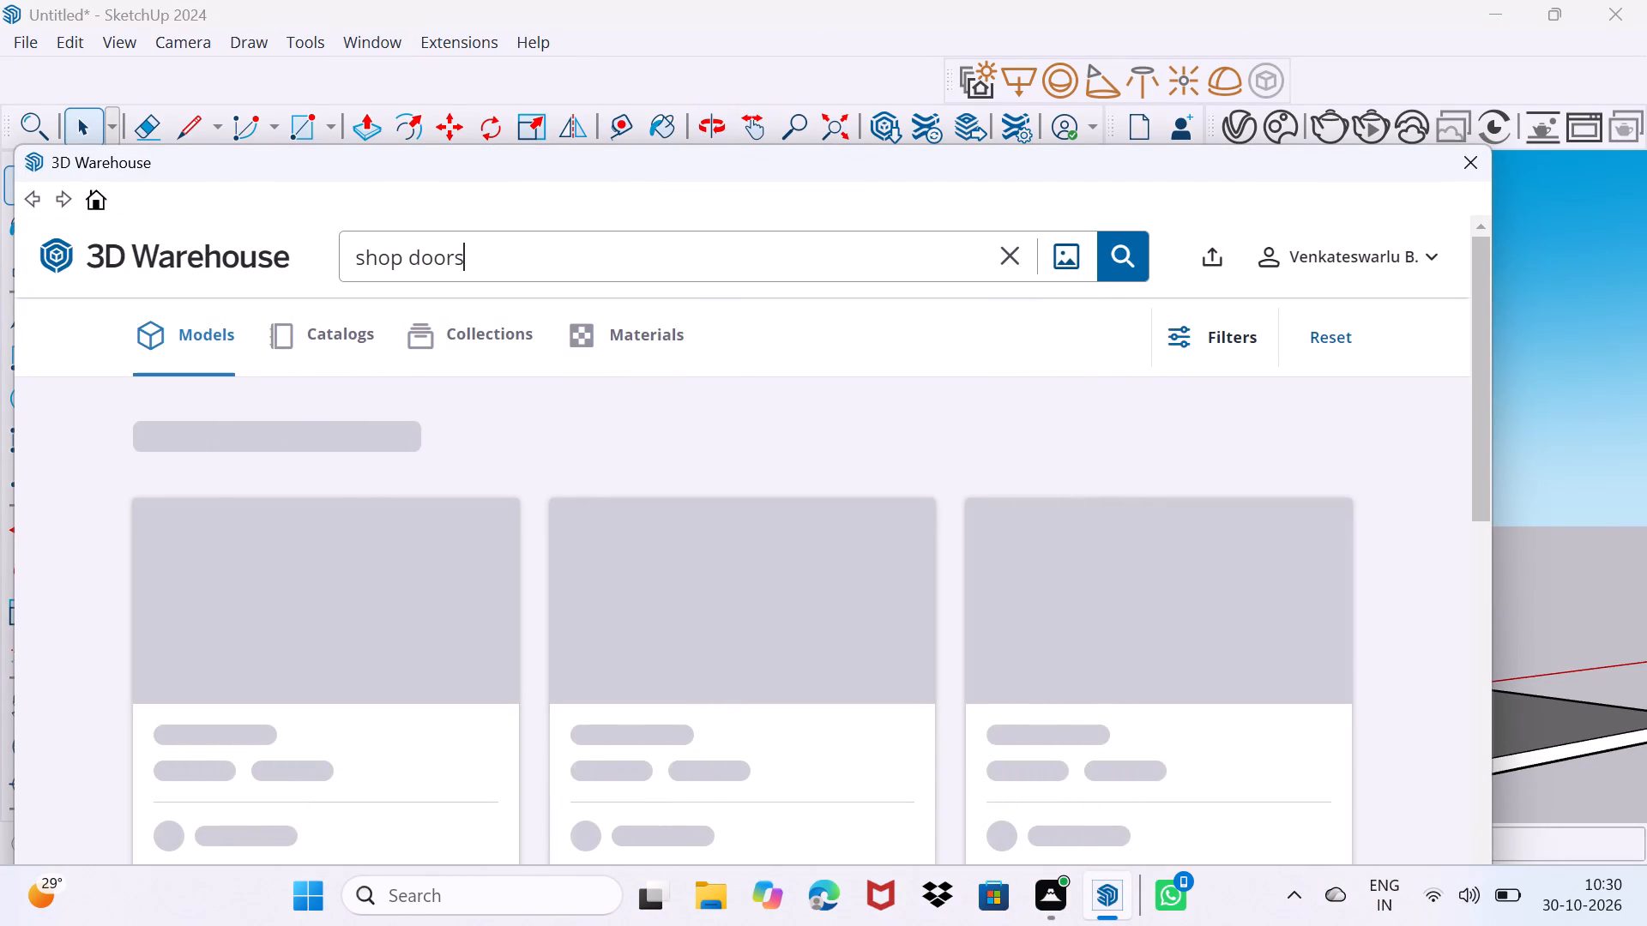
key(BackSpace)
key(BackSpace)
key(BackSpace)
key(BackSpace)
key(BackSpace)
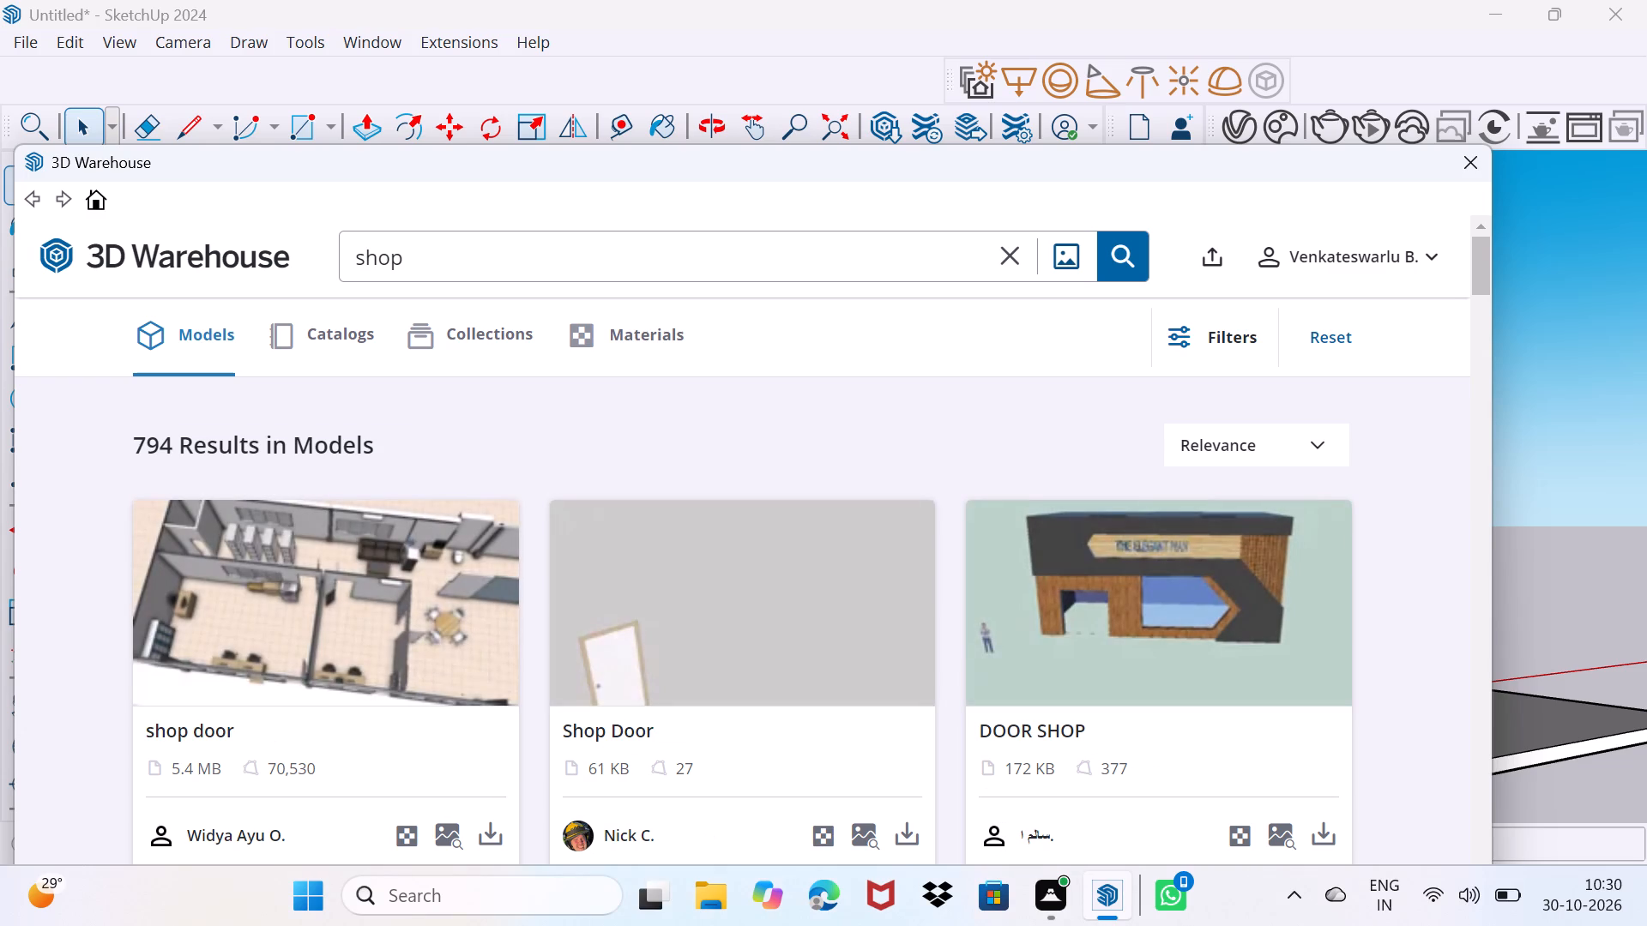
key(BackSpace)
key(BackSpace)
key(BackSpace)
key(BackSpace)
key(BackSpace)
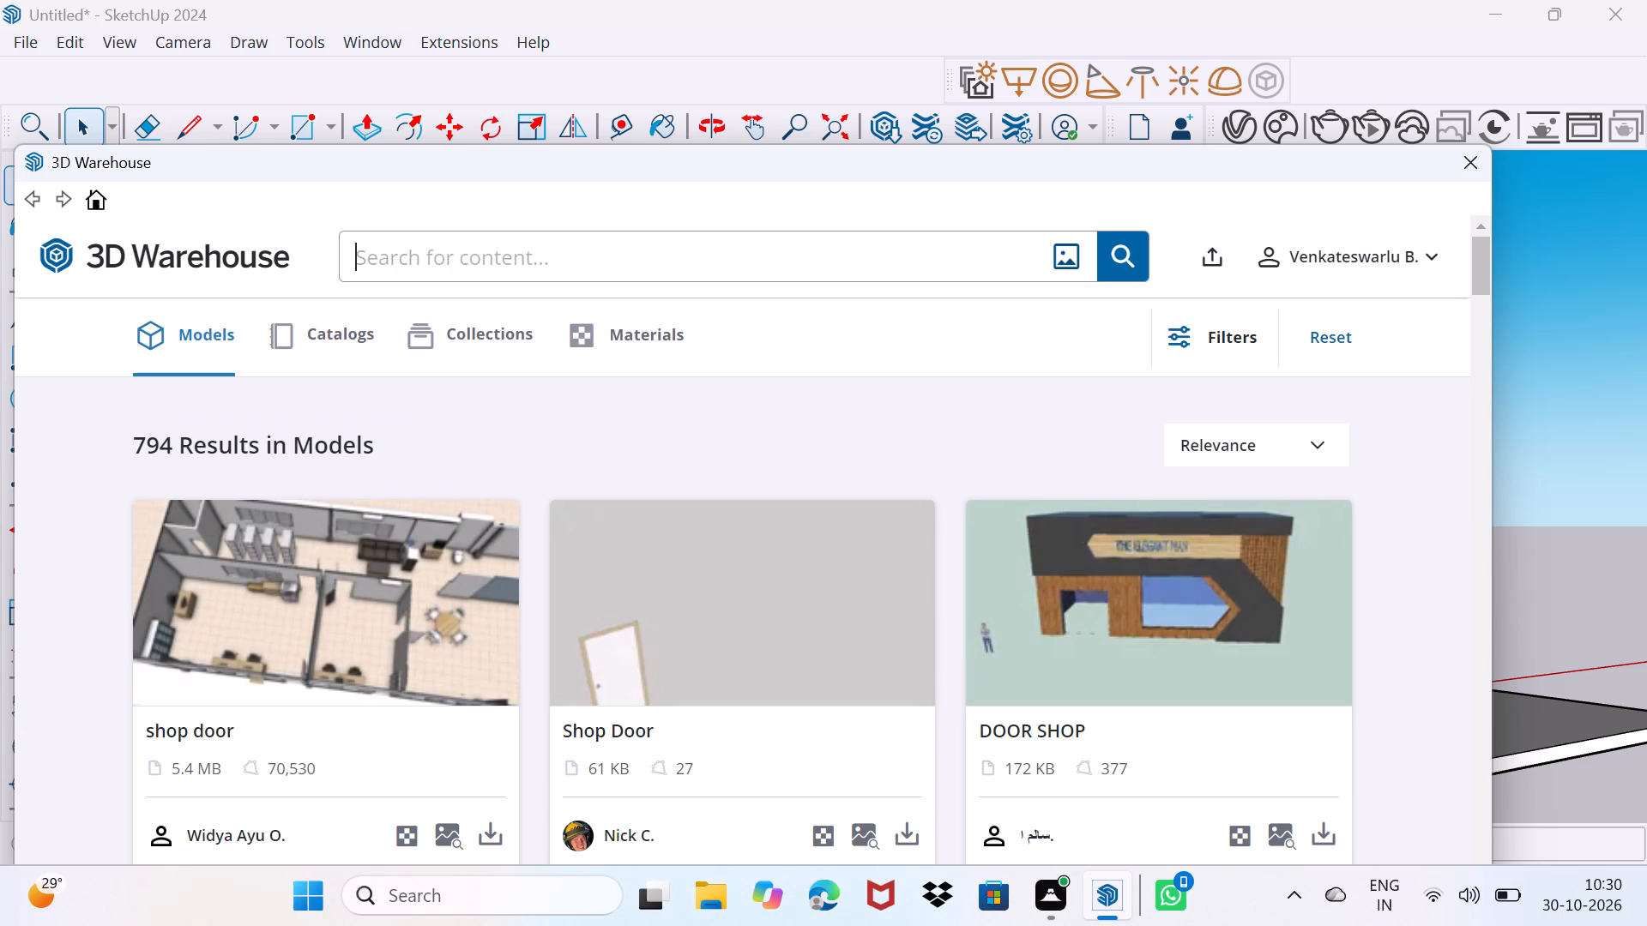
text(sop)
key(BackSpace)
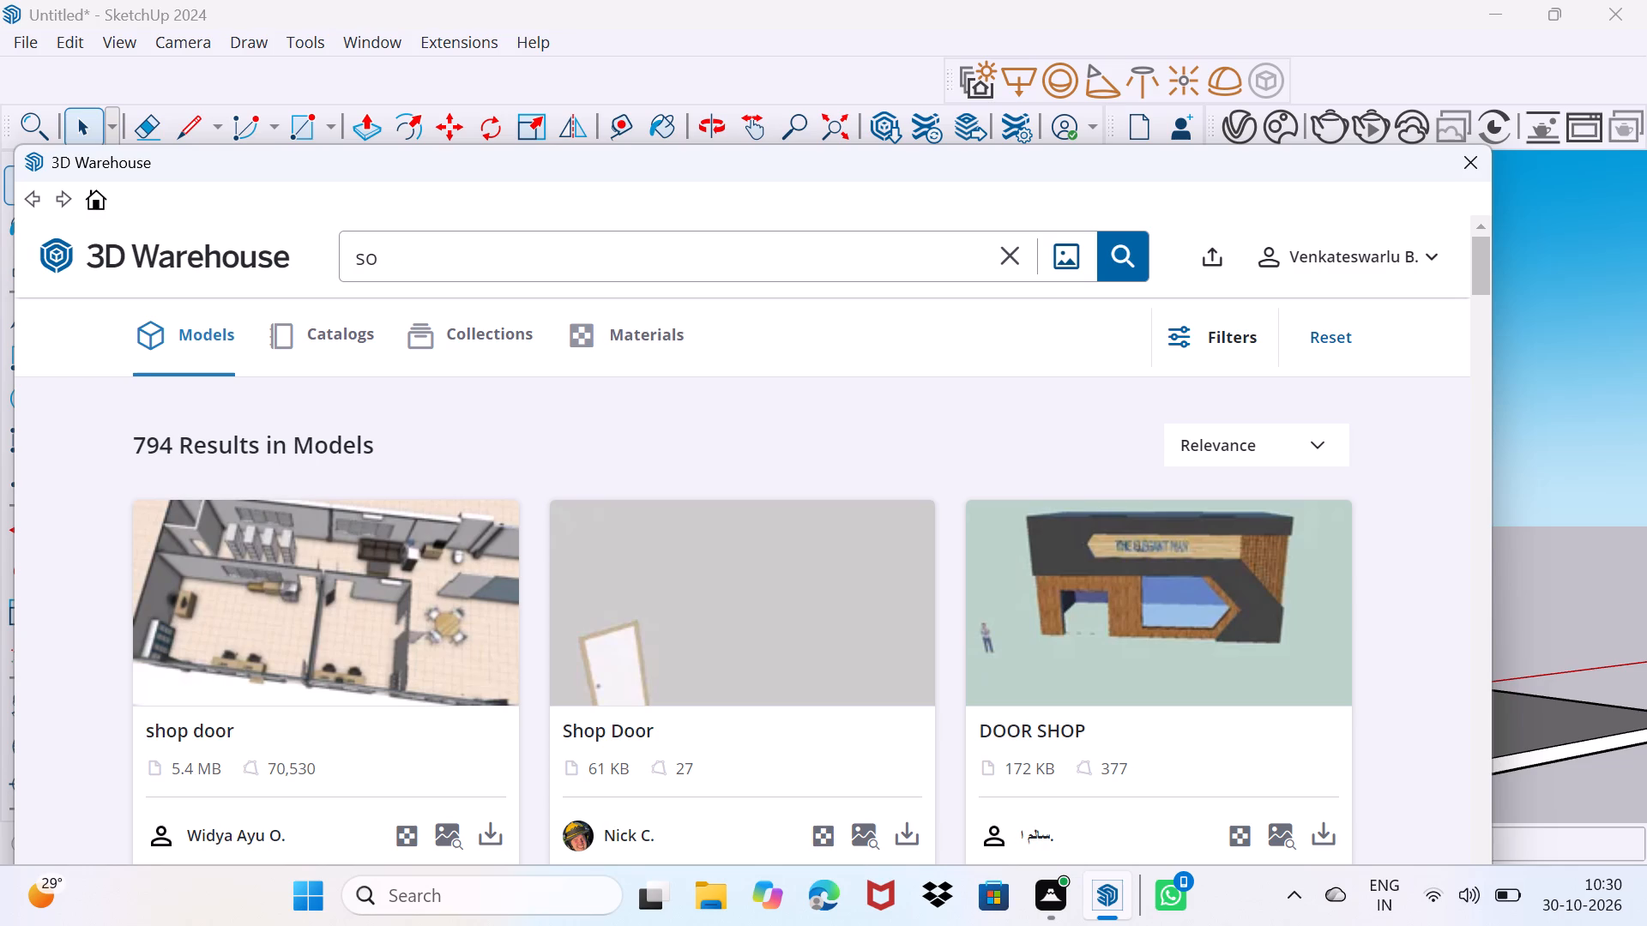
key(BackSpace)
key(BackSpace)
text(sup)
text(et)
key(BackSpace)
text(r msrk)
key(Return)
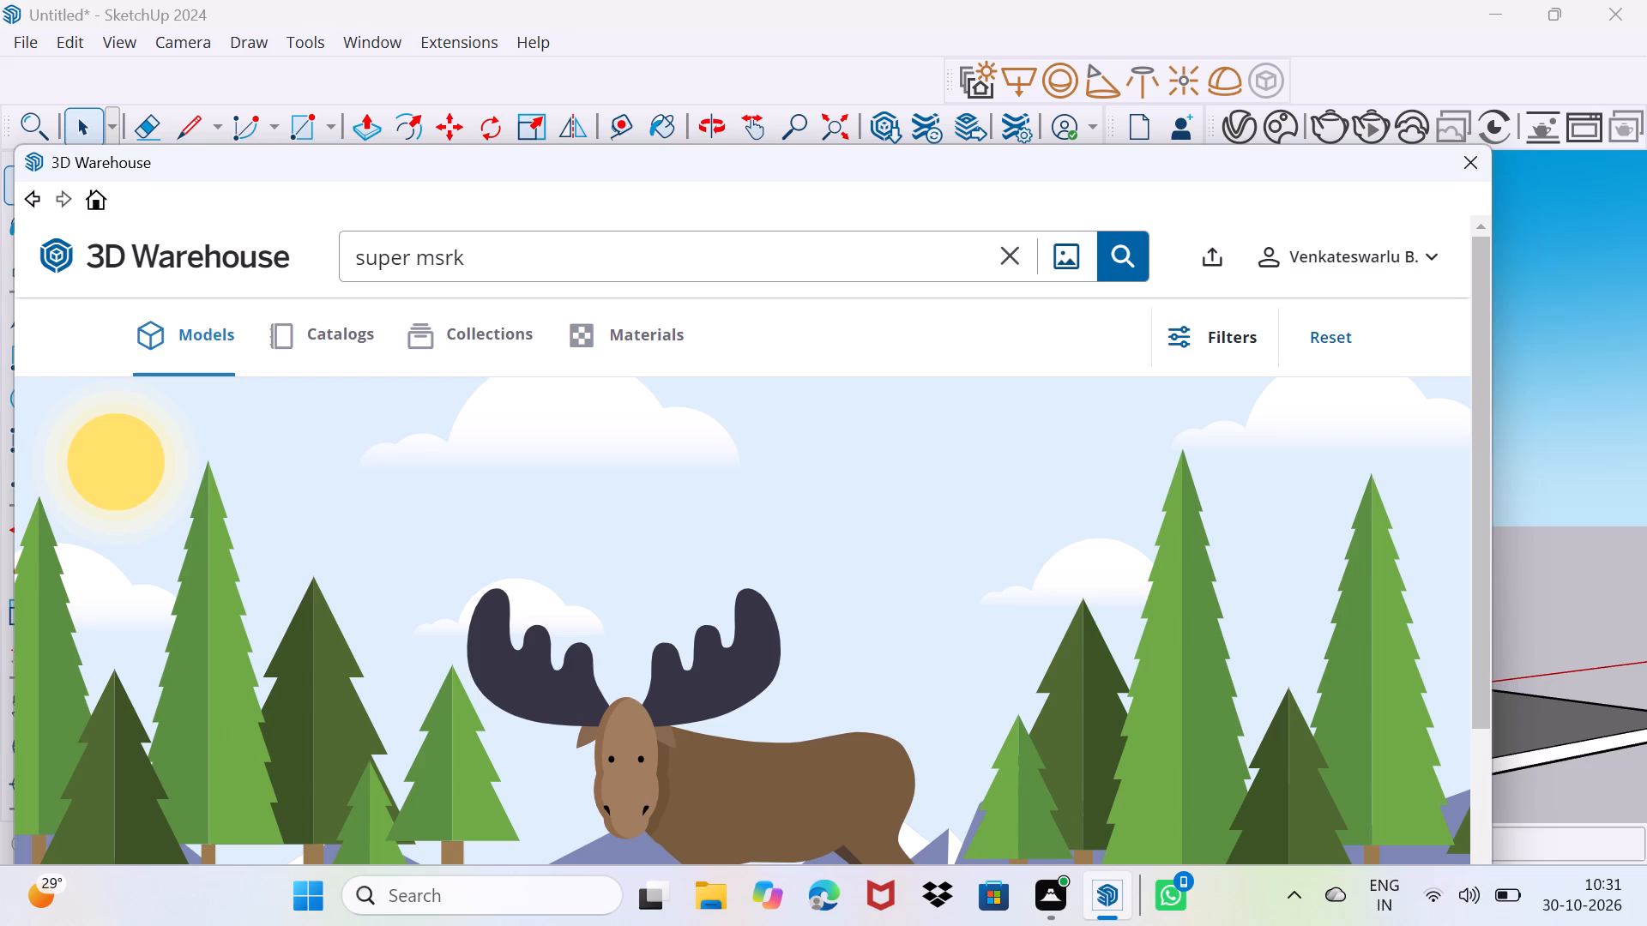
scroll(1010, 551, down, 2)
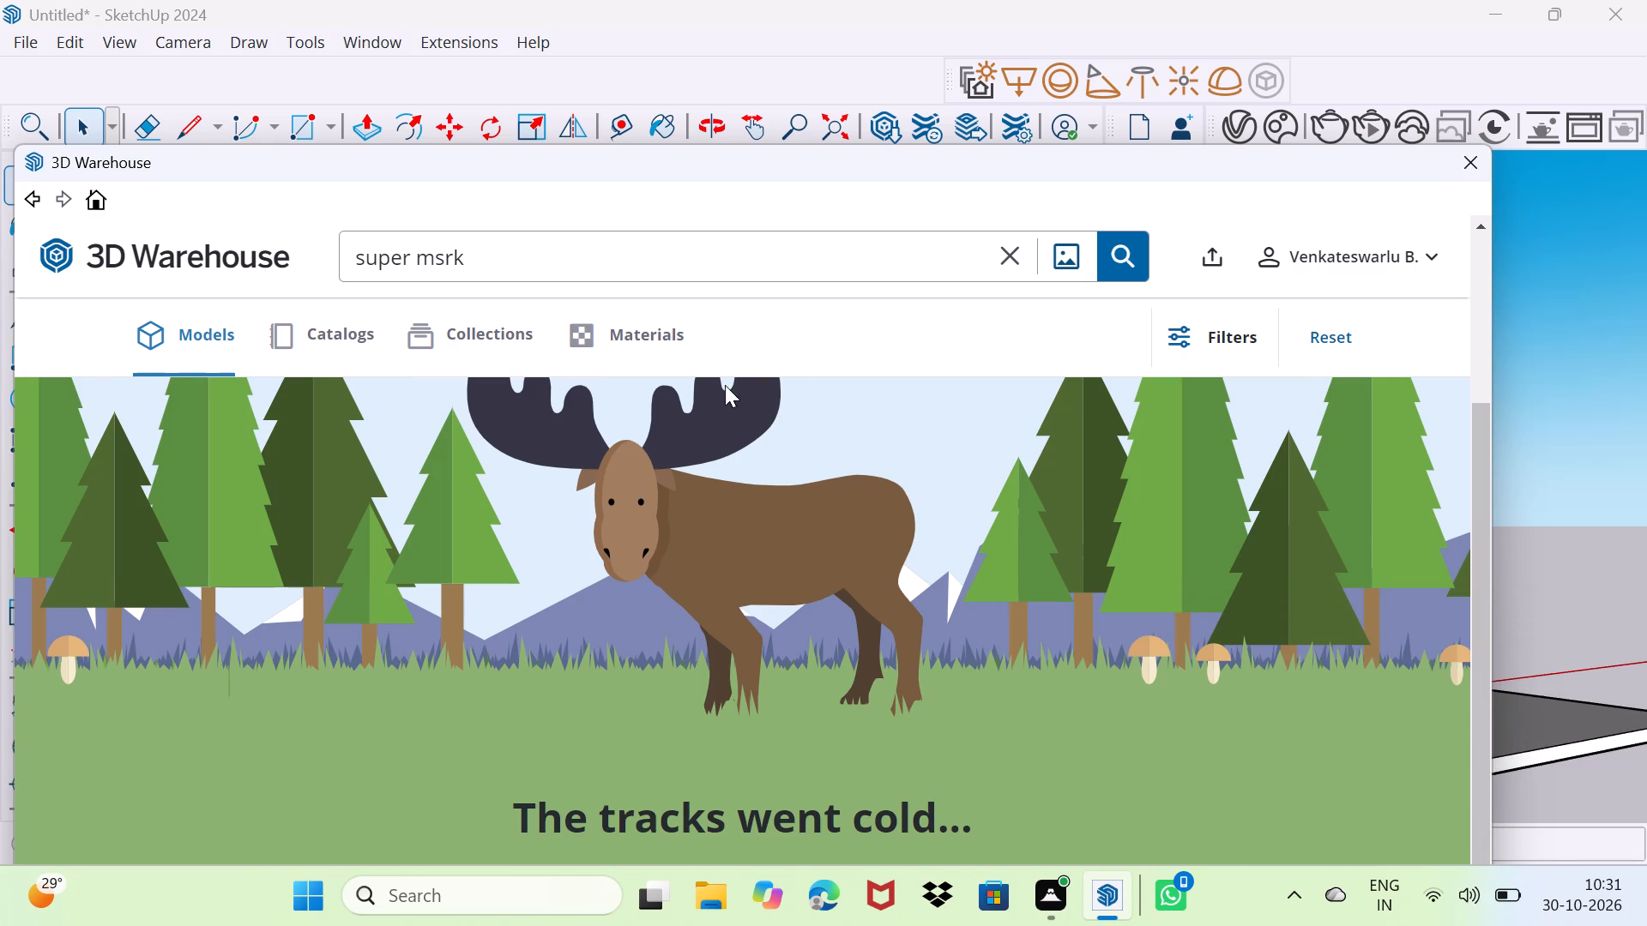
Correct the model search term to "super mark" and run the search again.
click(640, 274)
key(BackSpace)
key(BackSpace)
key(BackSpace)
key(a)
text(rk)
key(Return)
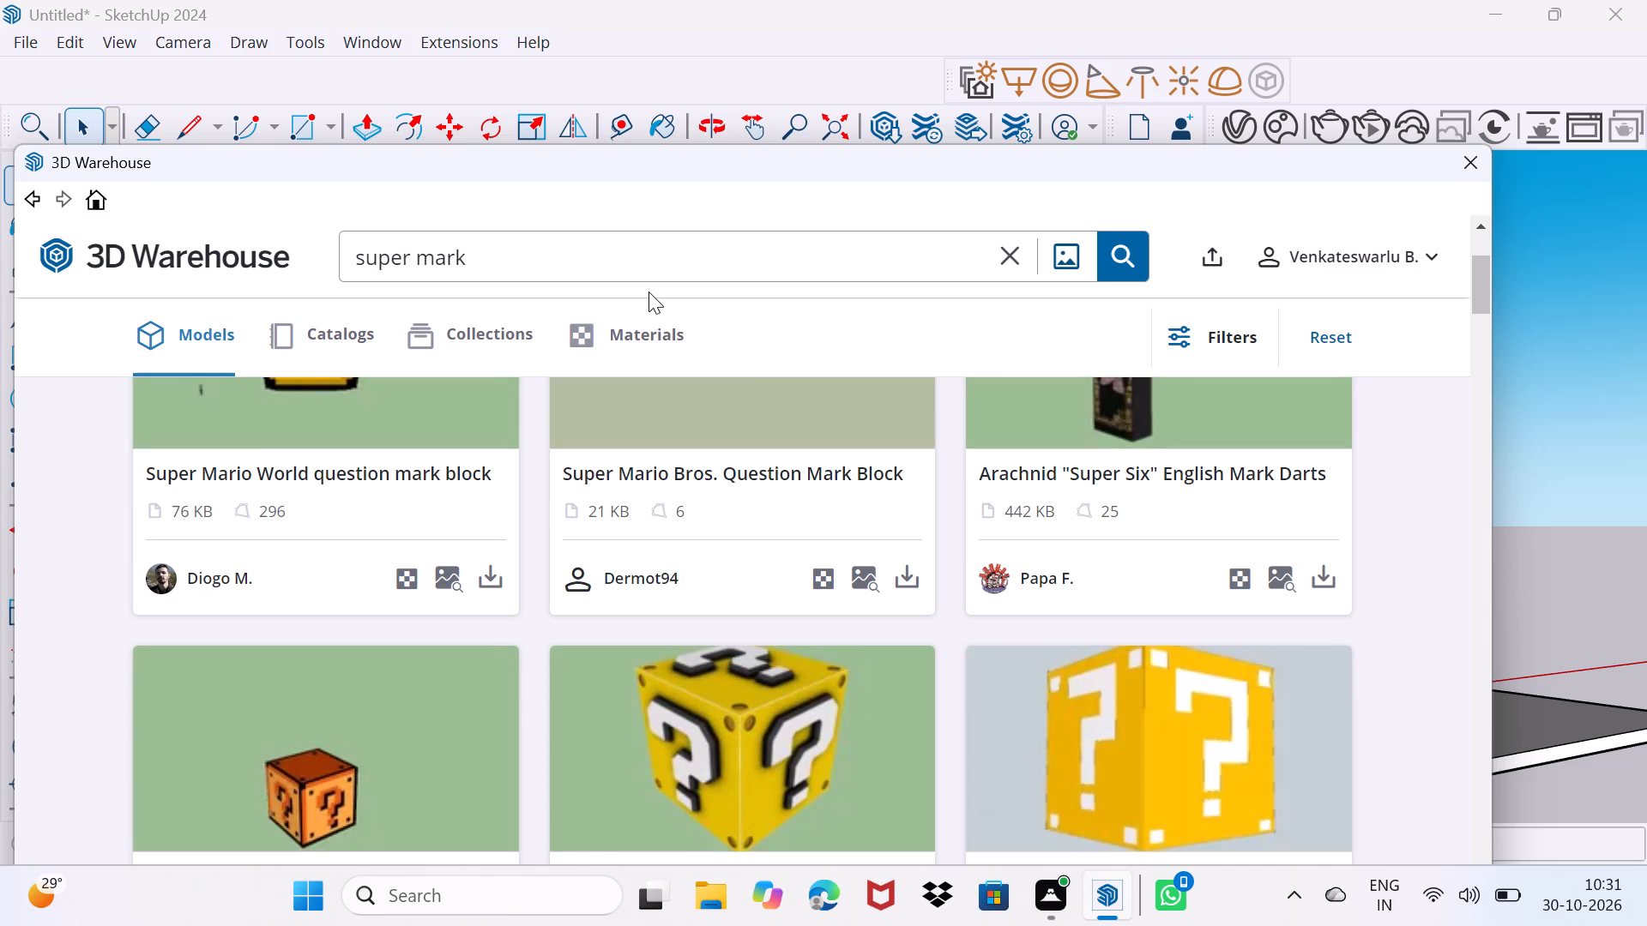
Browse the "super mark" model results for a model suitable for the building's shop front.
scroll(579, 840, up, 8)
scroll(546, 857, down, 7)
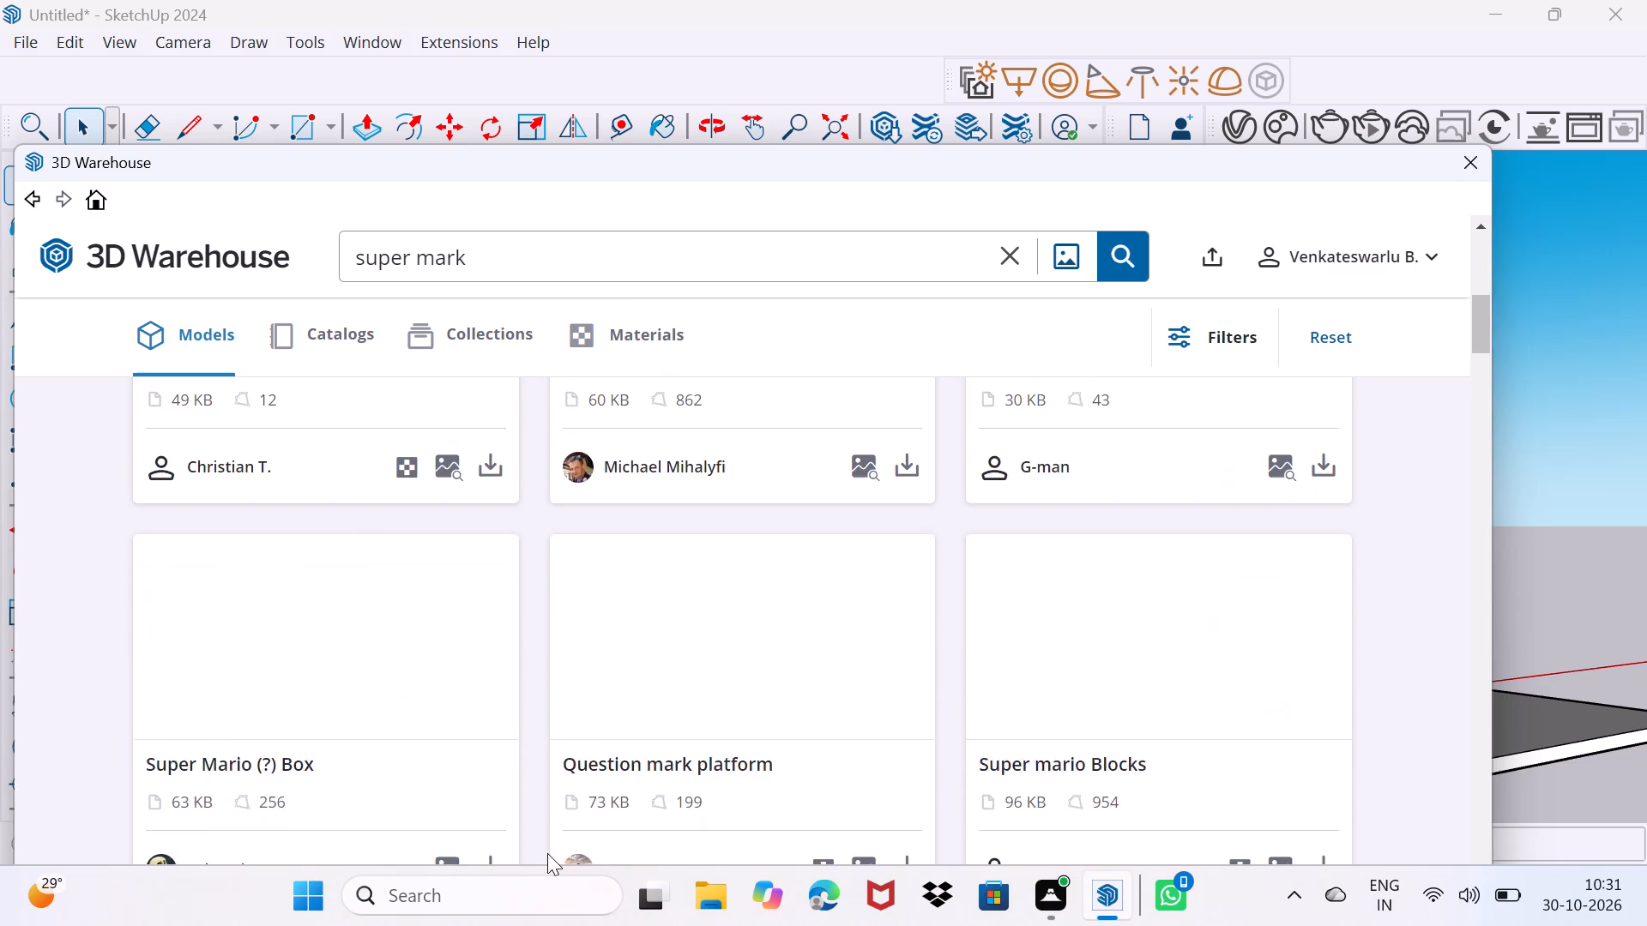
scroll(547, 853, down, 11)
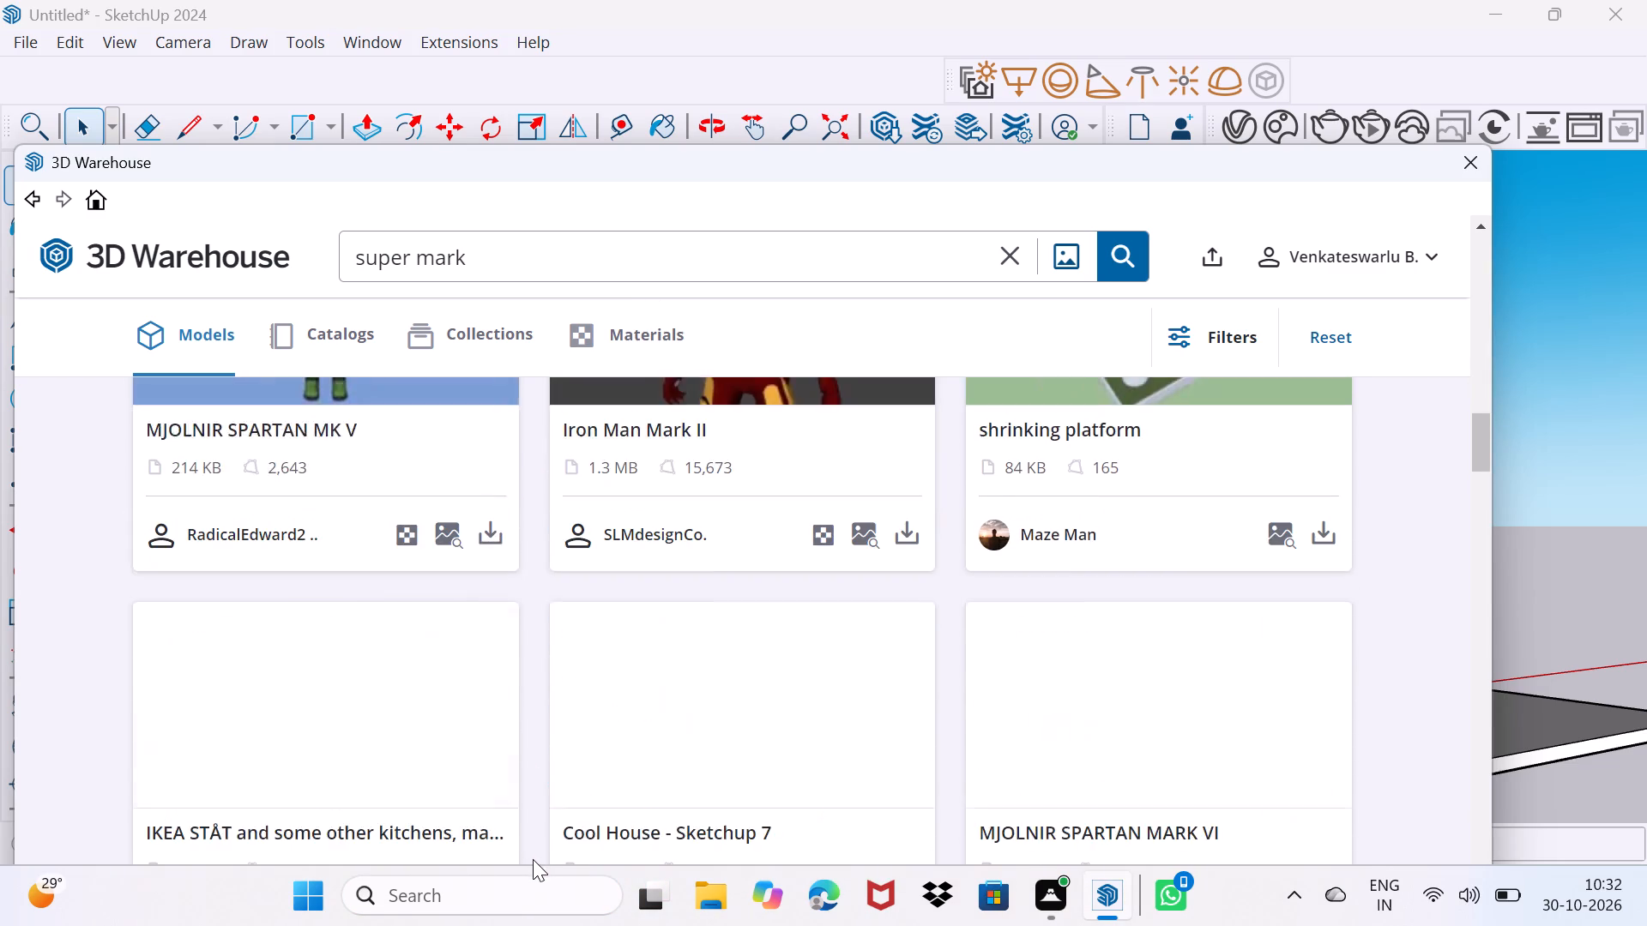
scroll(531, 863, down, 7)
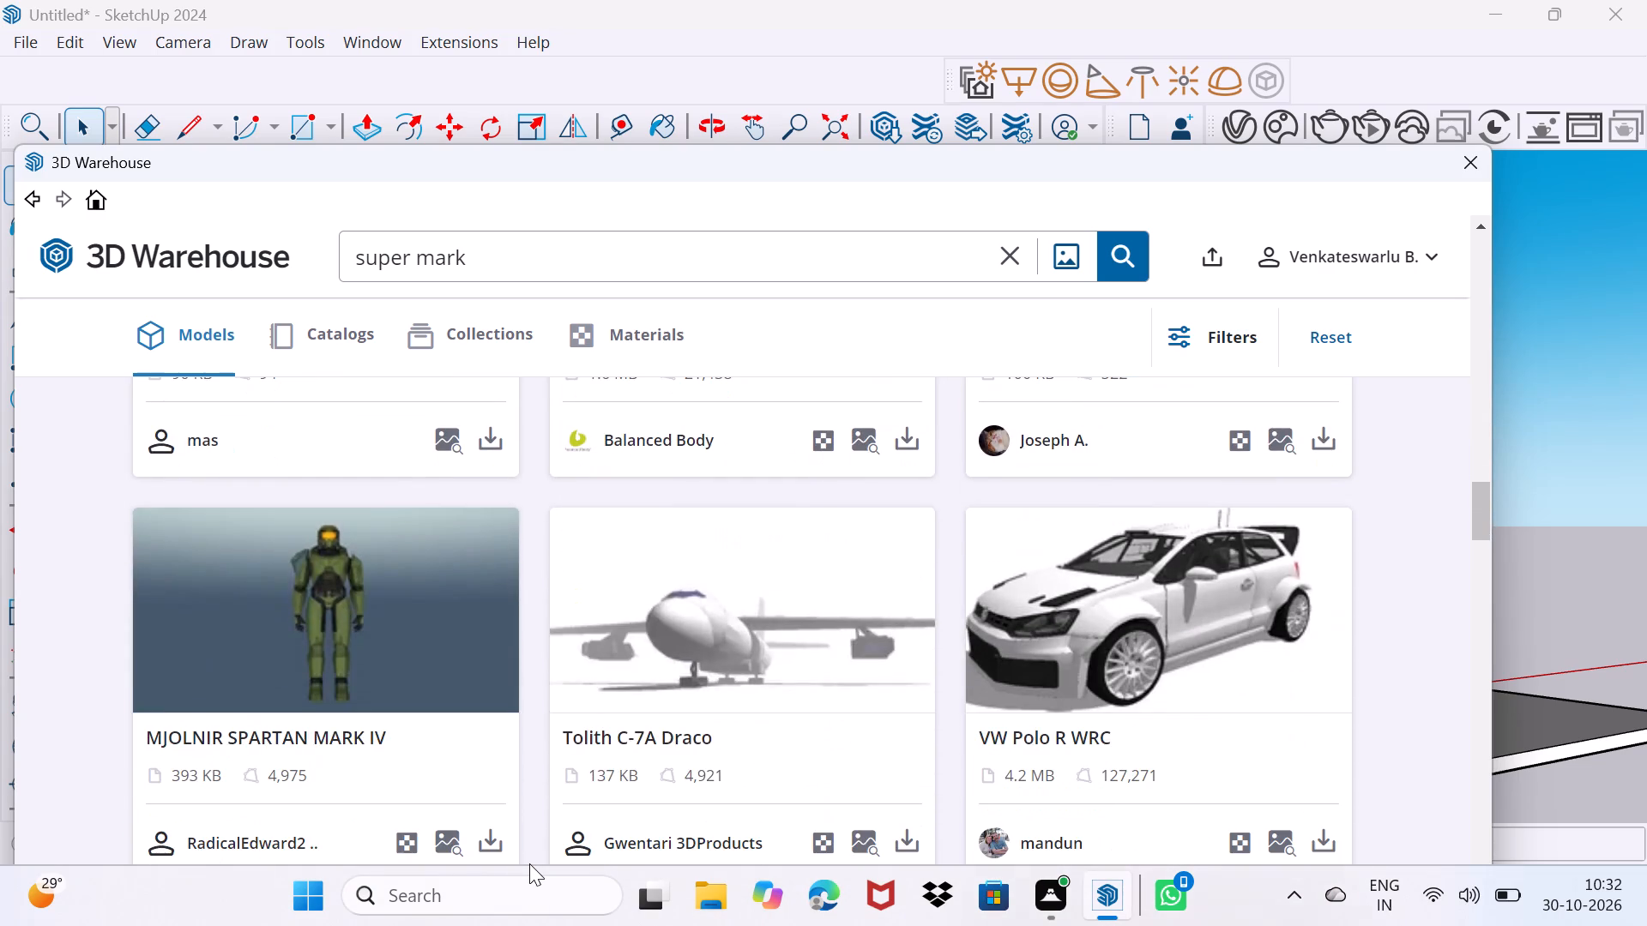
scroll(529, 863, down, 12)
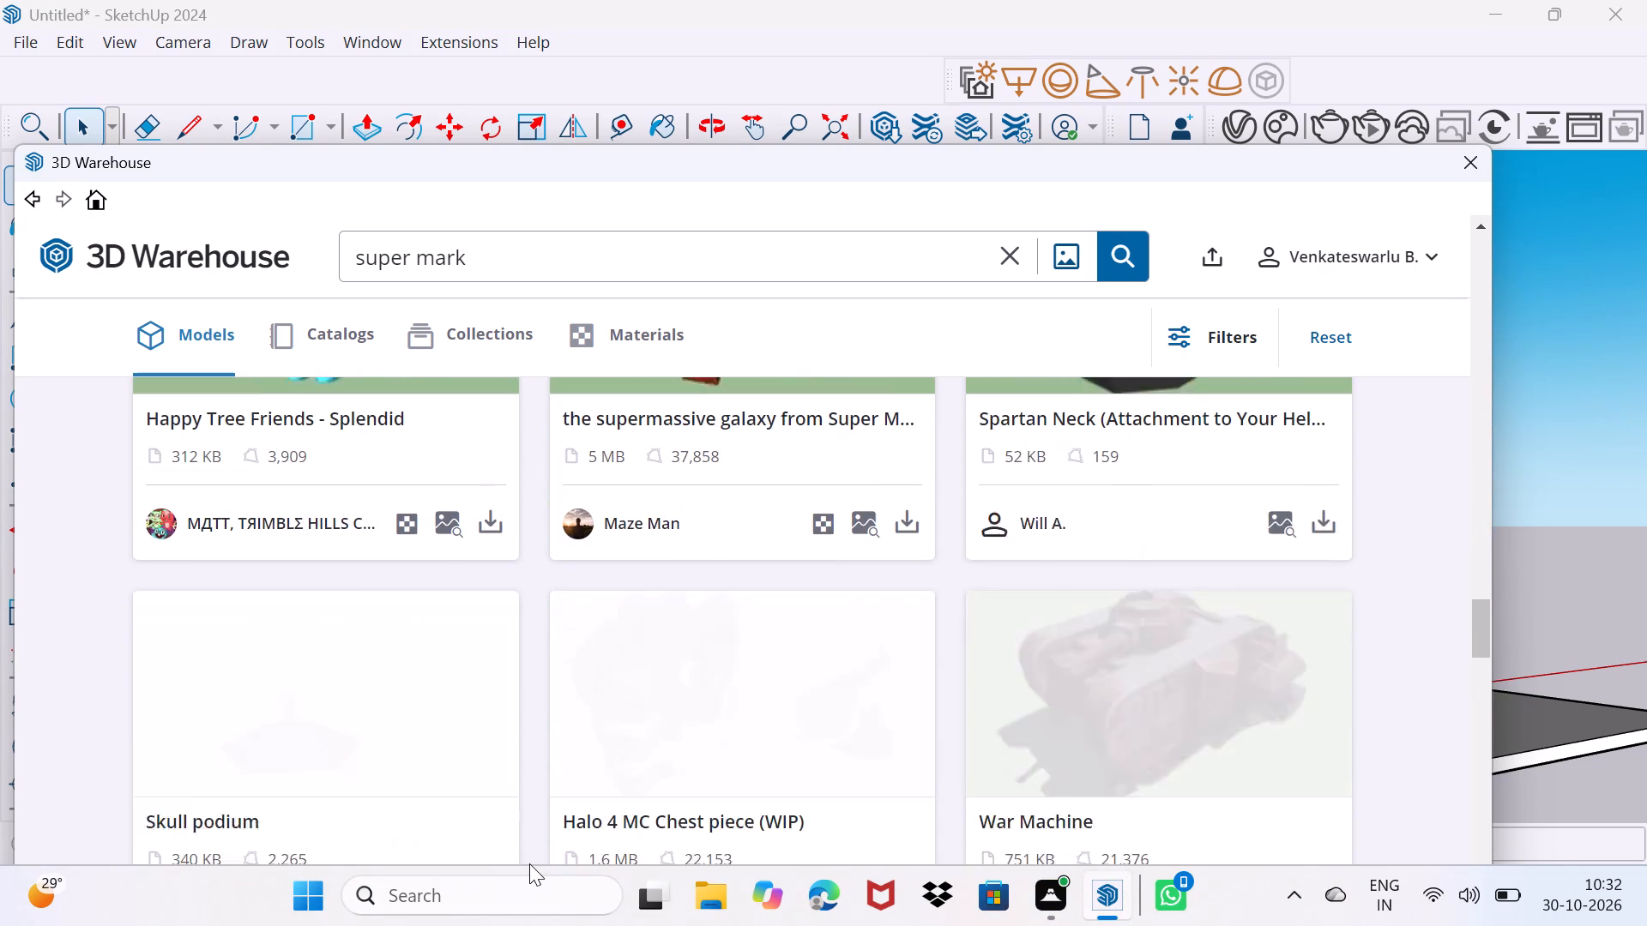
scroll(530, 861, up, 1)
scroll(533, 857, down, 16)
scroll(590, 815, up, 2)
scroll(590, 815, down, 5)
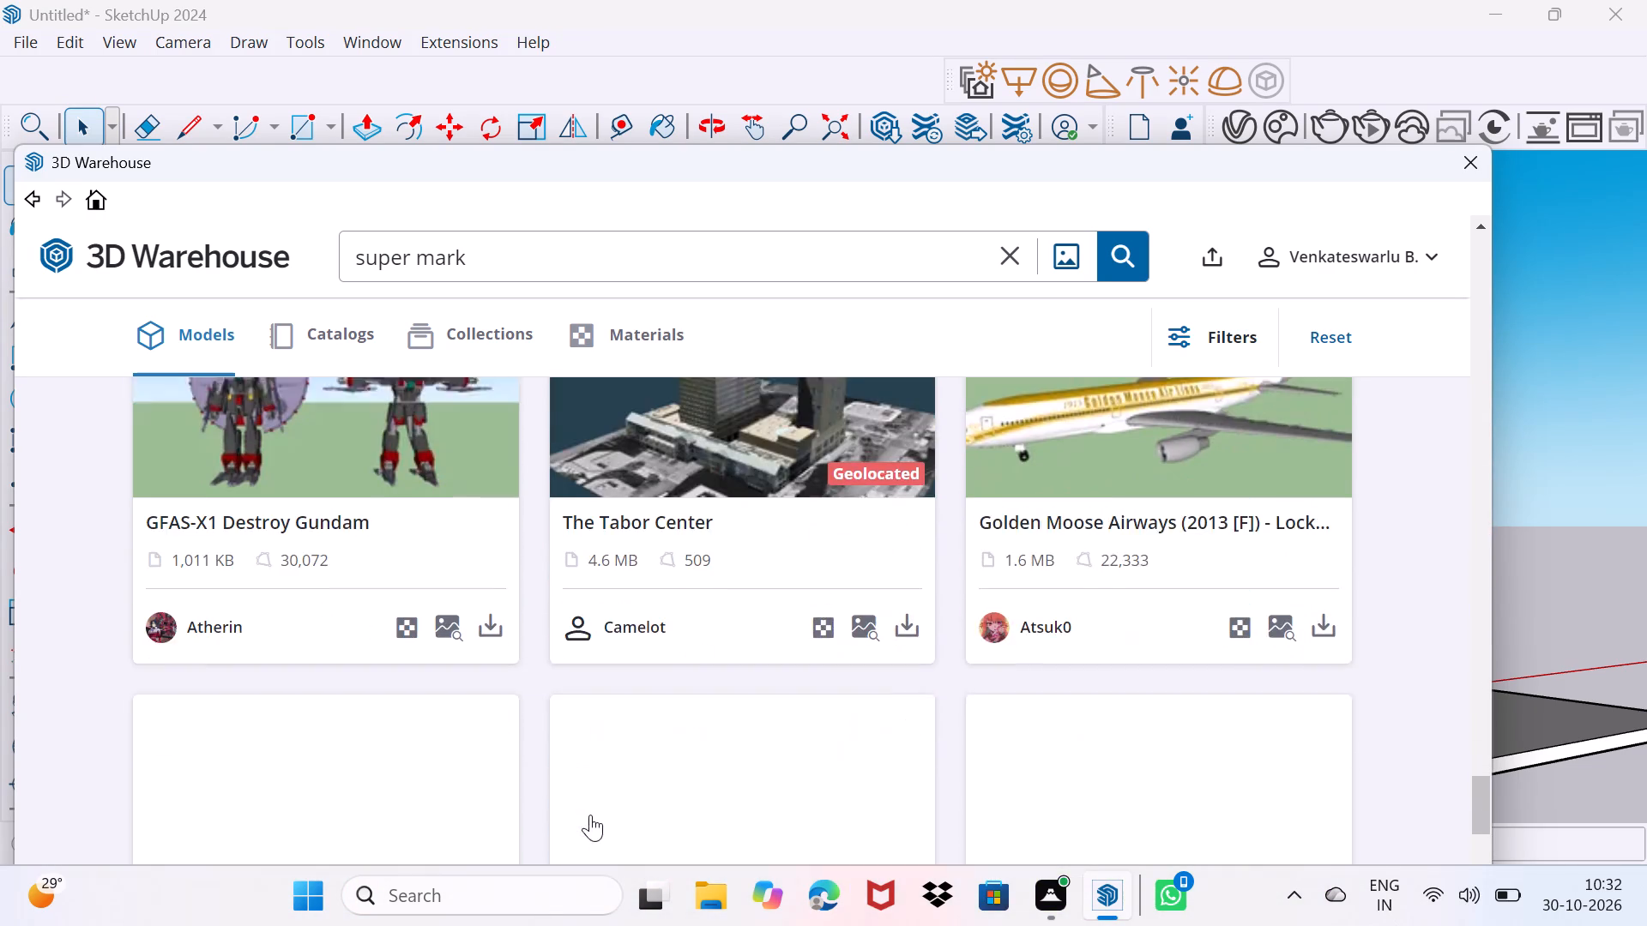
scroll(586, 815, down, 3)
scroll(586, 815, up, 2)
scroll(585, 815, down, 6)
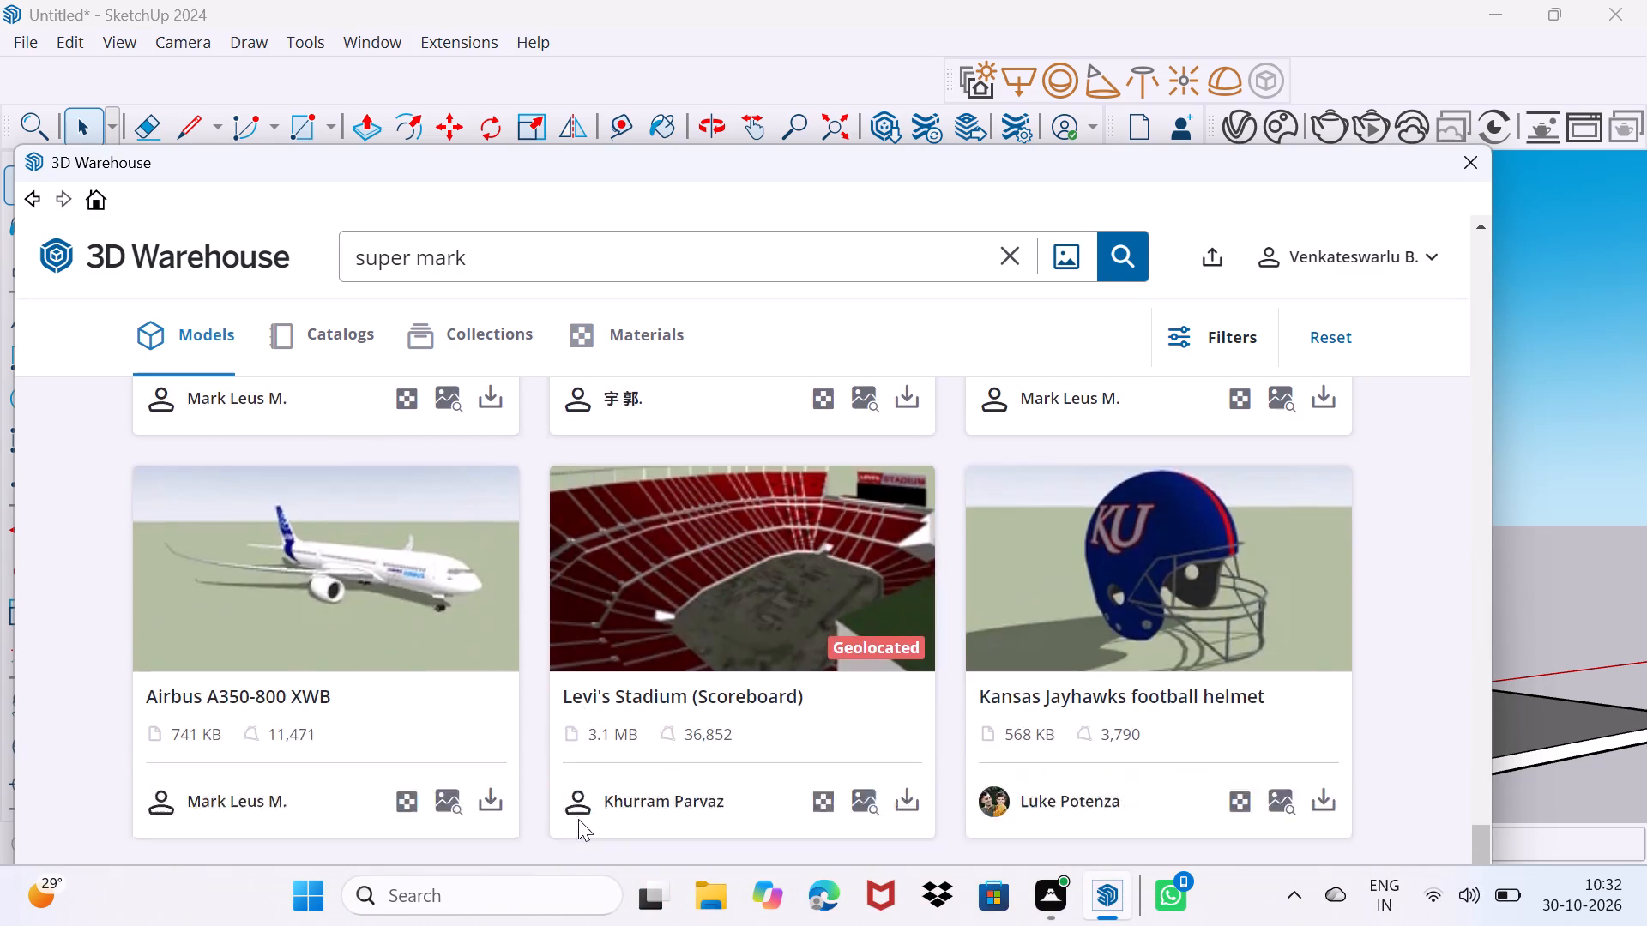
scroll(578, 819, down, 9)
scroll(578, 819, up, 10)
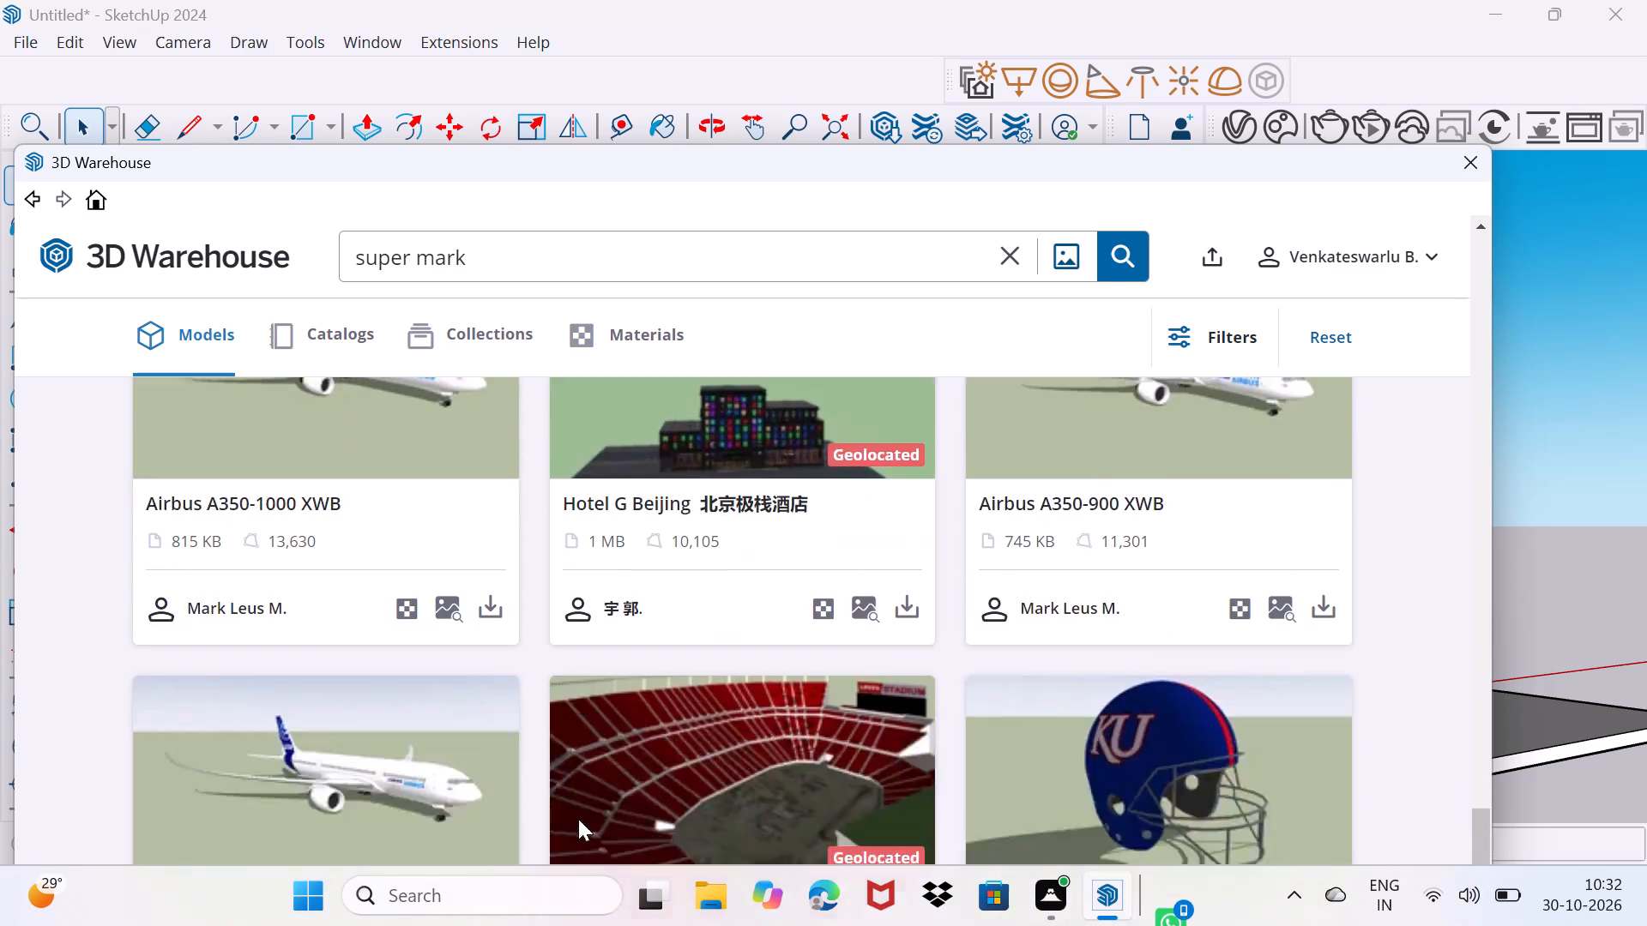
scroll(579, 815, up, 15)
scroll(685, 664, up, 4)
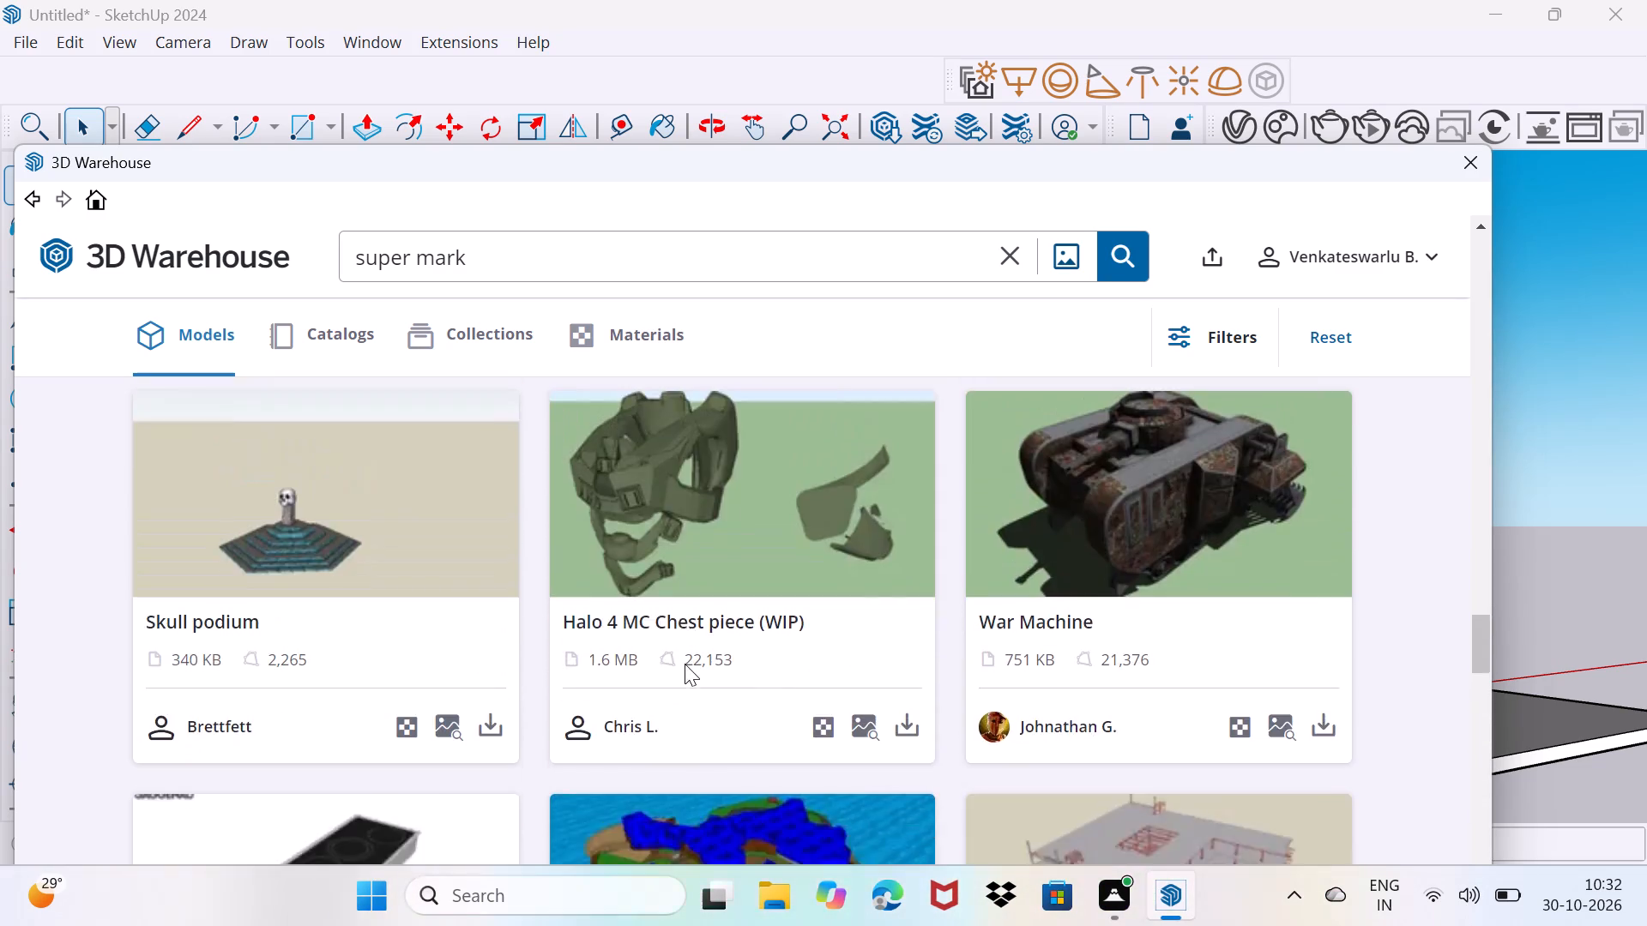
scroll(685, 664, up, 10)
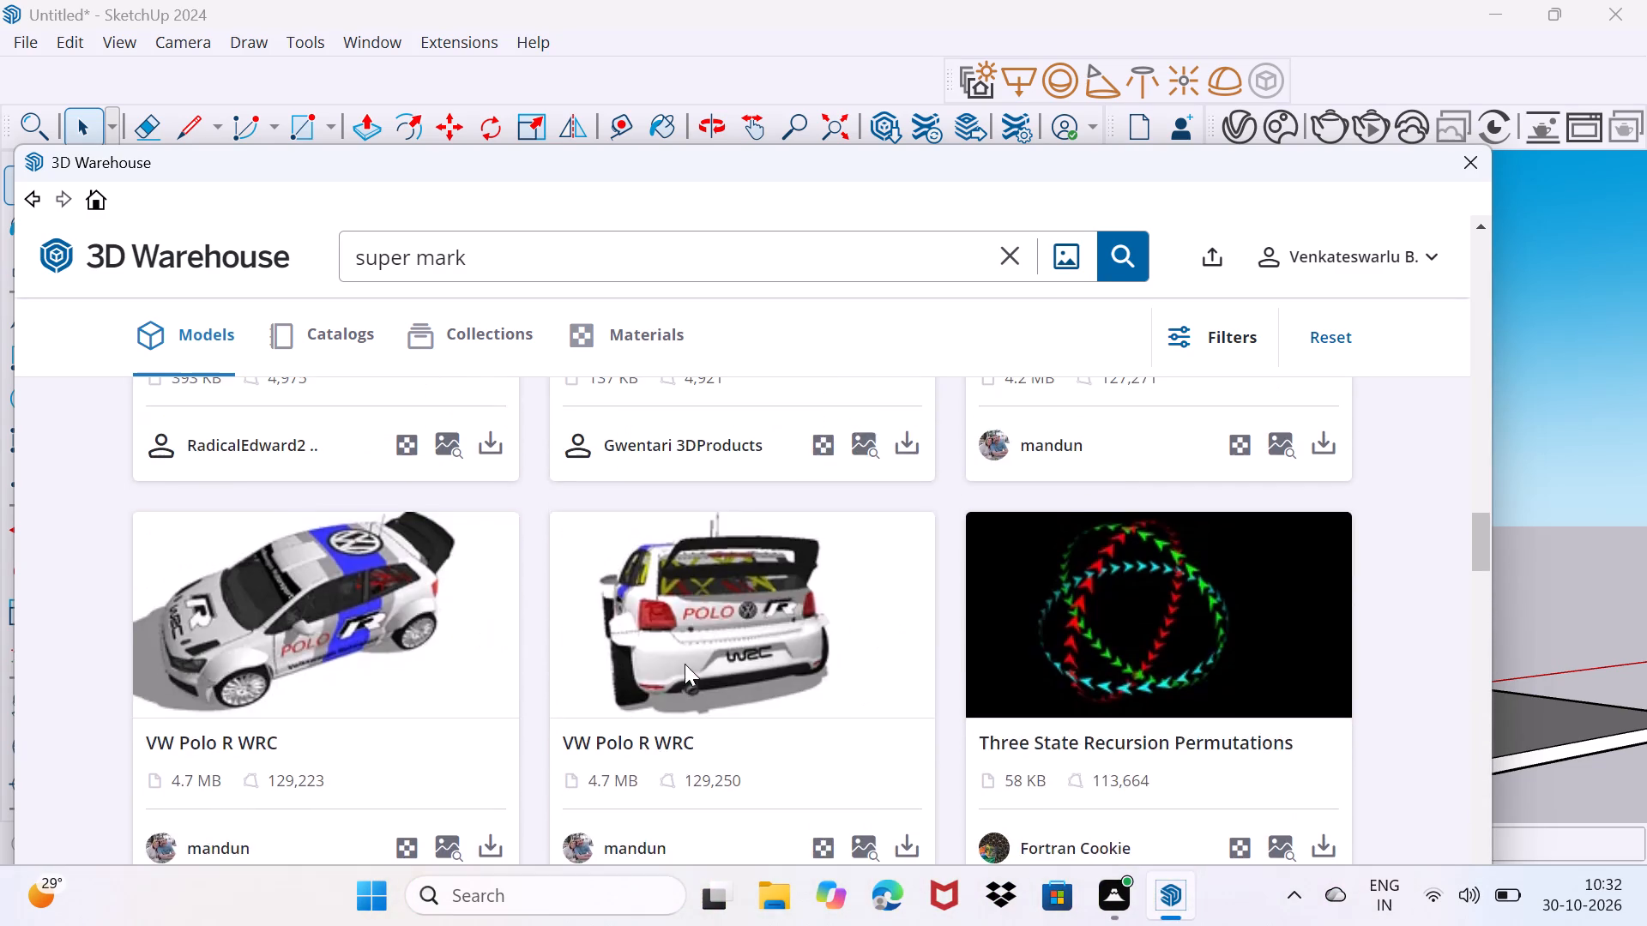
scroll(685, 664, up, 13)
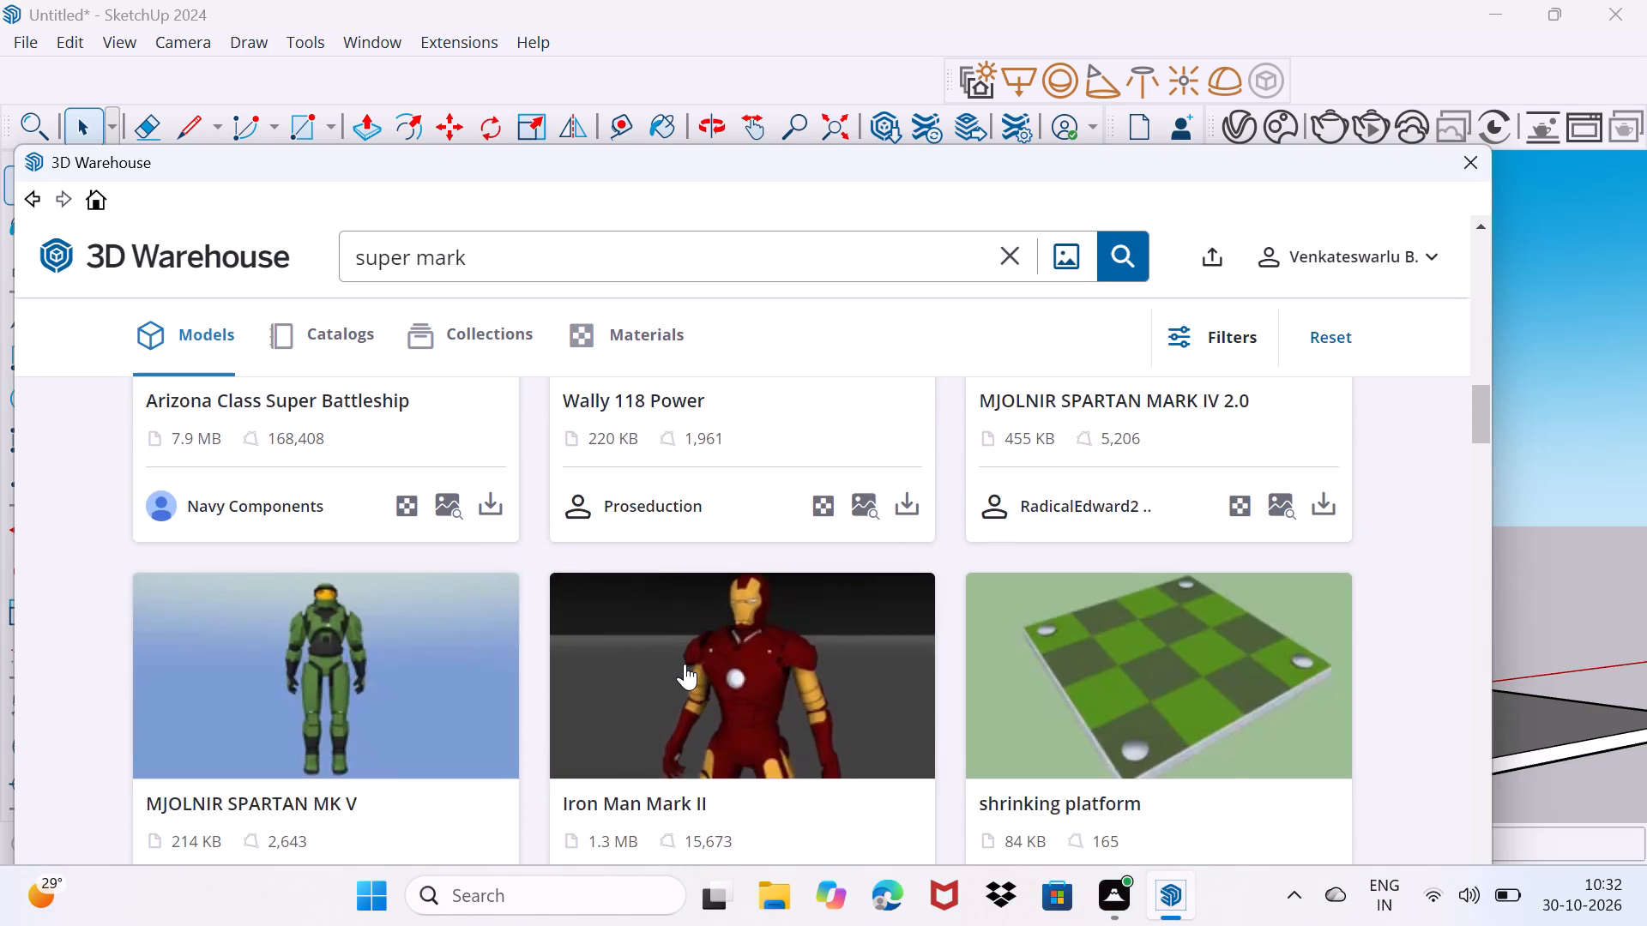
scroll(685, 664, up, 14)
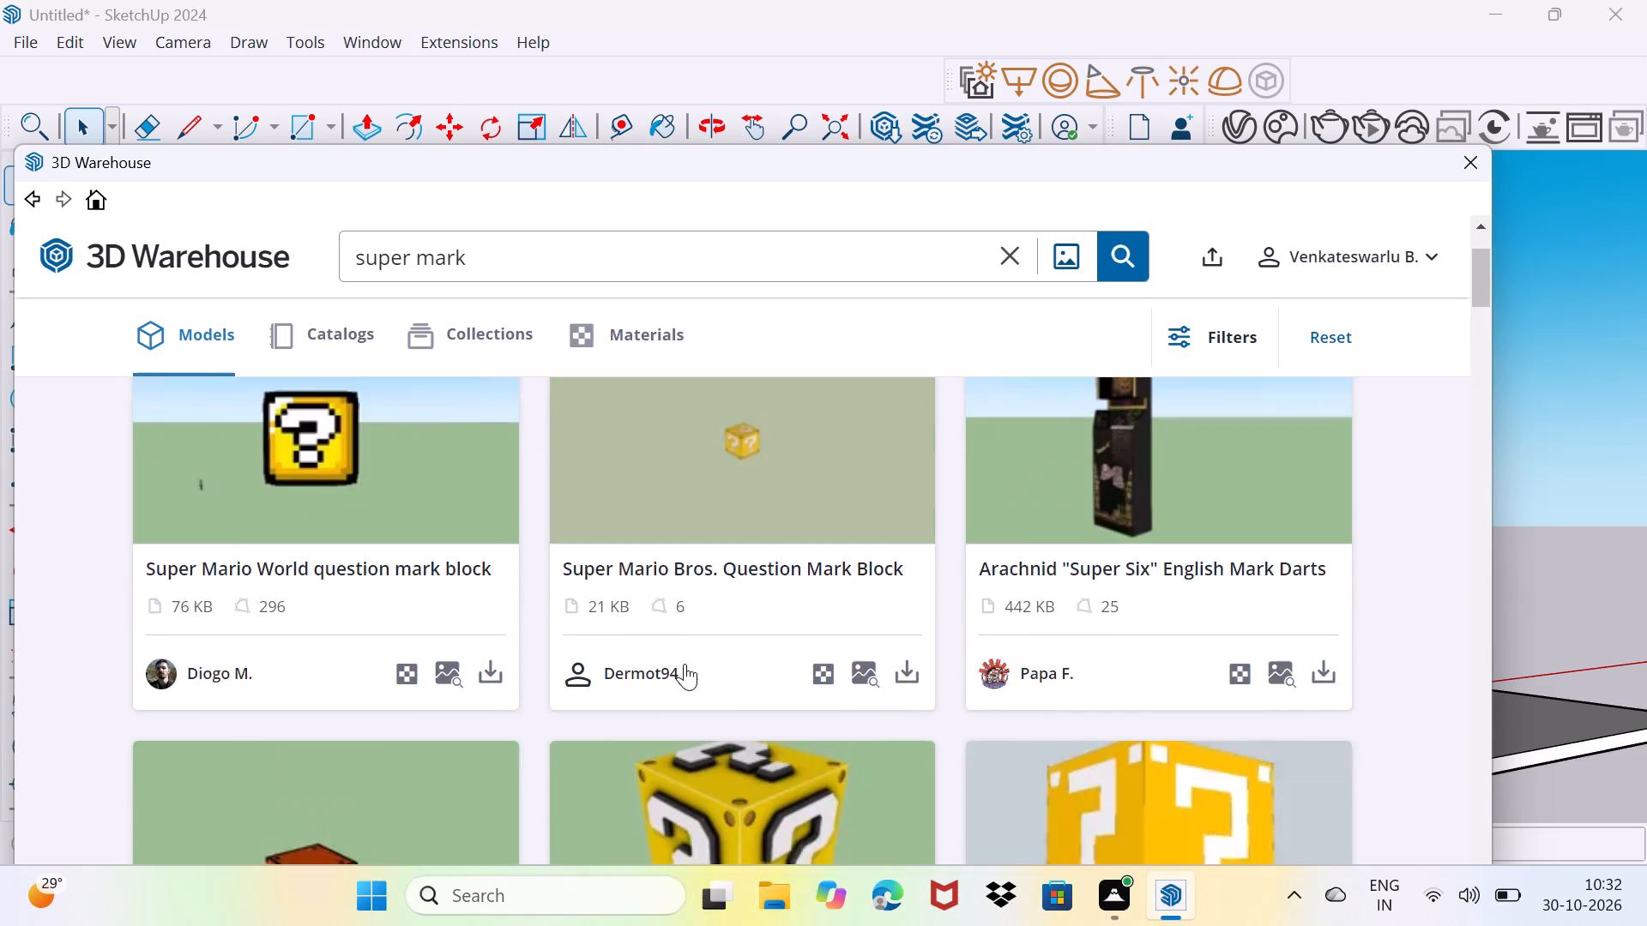
scroll(685, 664, down, 8)
Switch the "super mark" search to Collections and look through the collections found.
click(499, 330)
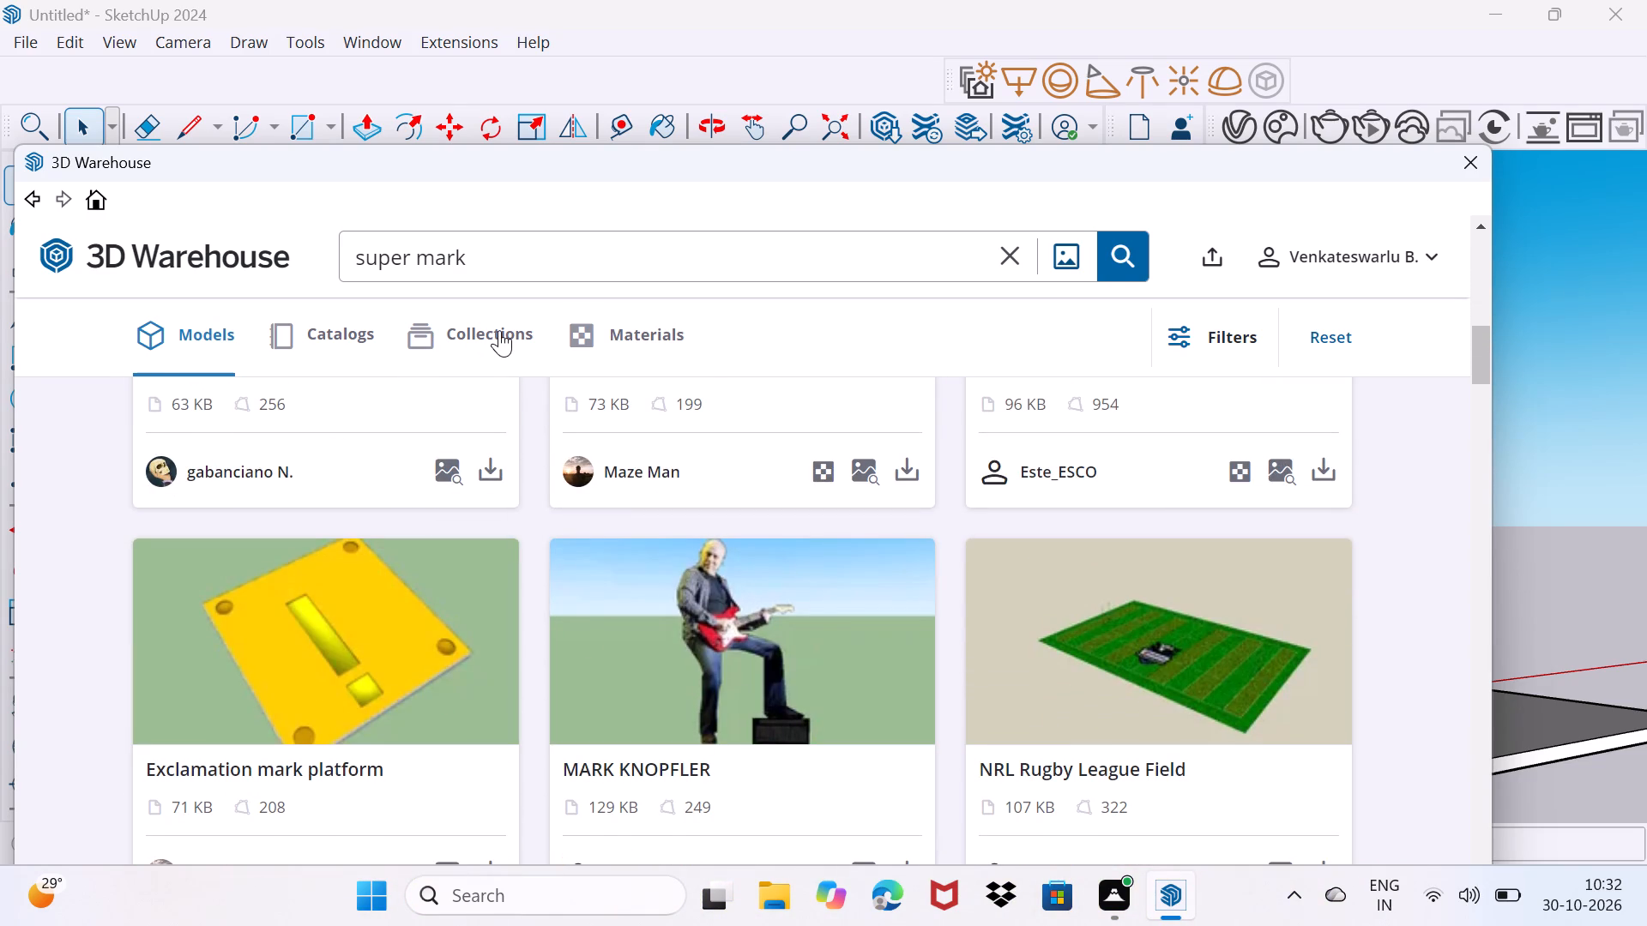
scroll(497, 330, down, 2)
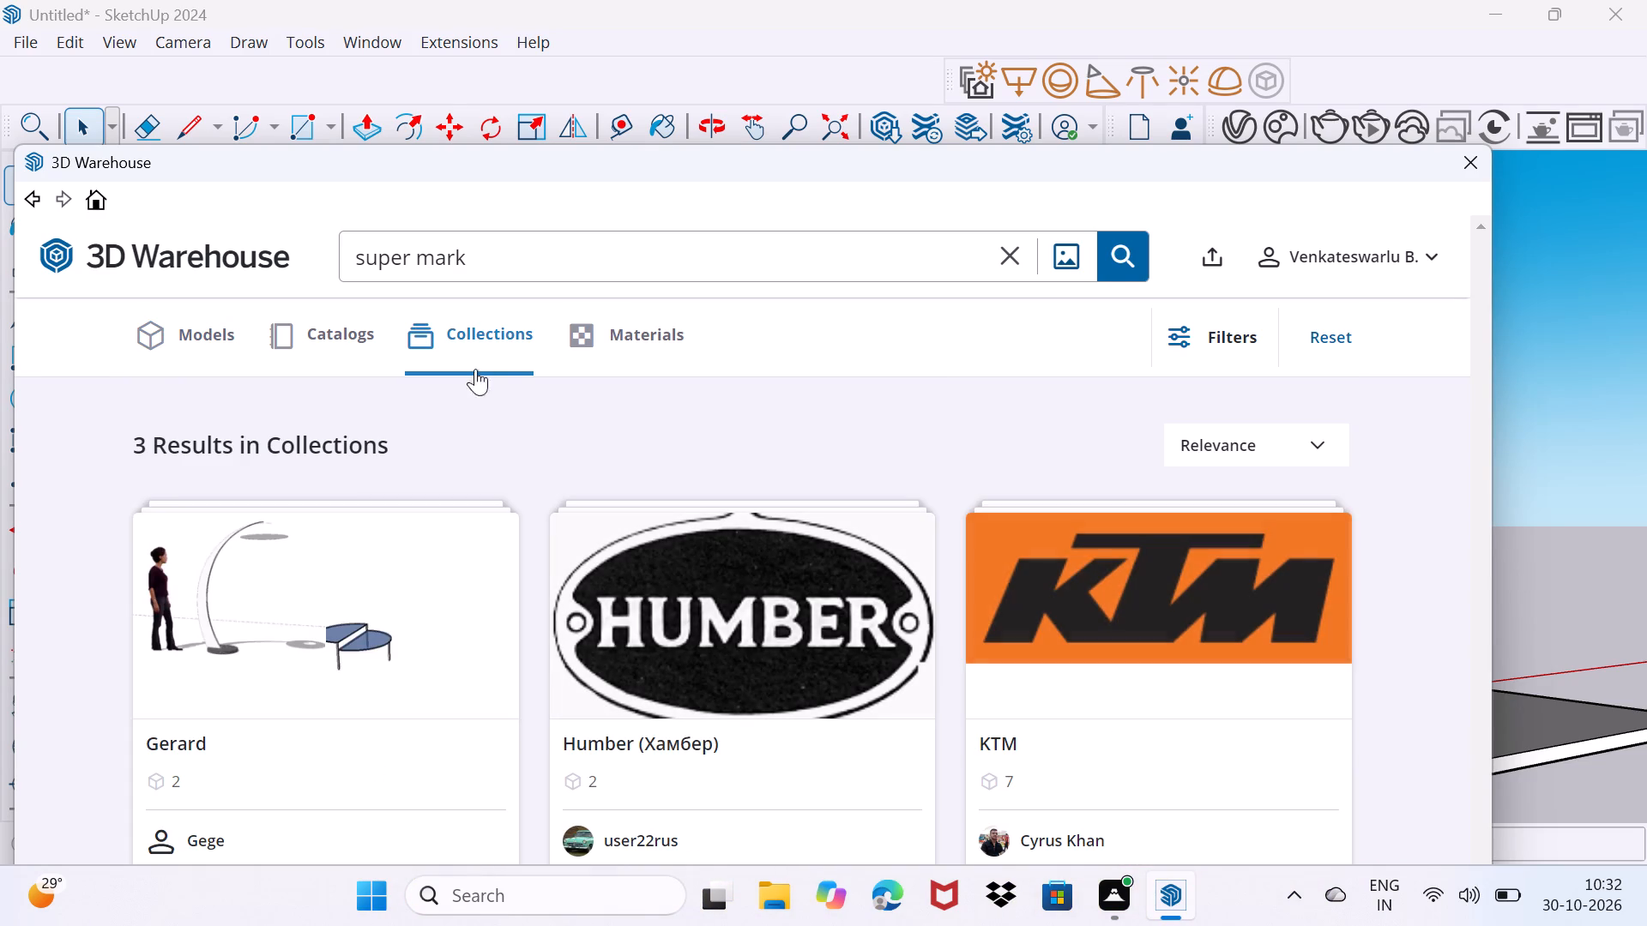
scroll(491, 460, down, 5)
scroll(651, 749, up, 4)
scroll(660, 749, down, 6)
scroll(848, 621, down, 4)
scroll(1082, 717, down, 3)
scroll(567, 604, down, 8)
scroll(751, 732, down, 4)
scroll(1156, 547, down, 2)
Replace the search text with "super market" and run the search in Collections.
click(780, 250)
key(BackSpace)
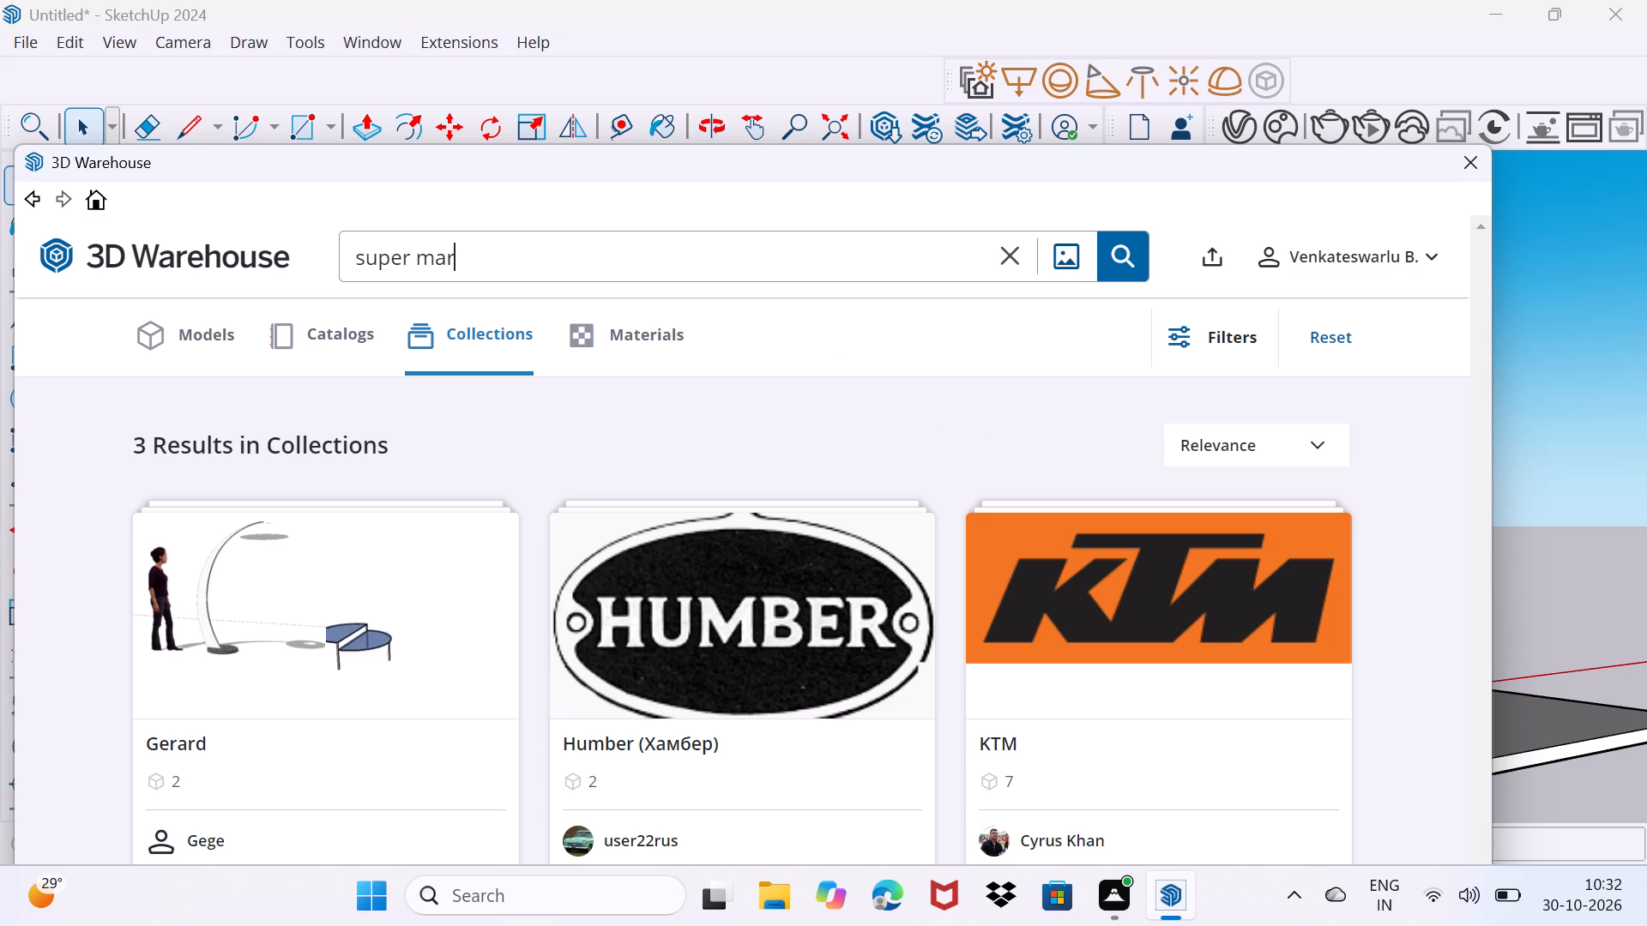
key(BackSpace)
key(BackSpace)
key(BackSpace)
key(BackSpace)
key(BackSpace)
key(BackSpace)
key(BackSpace)
key(BackSpace)
key(BackSpace)
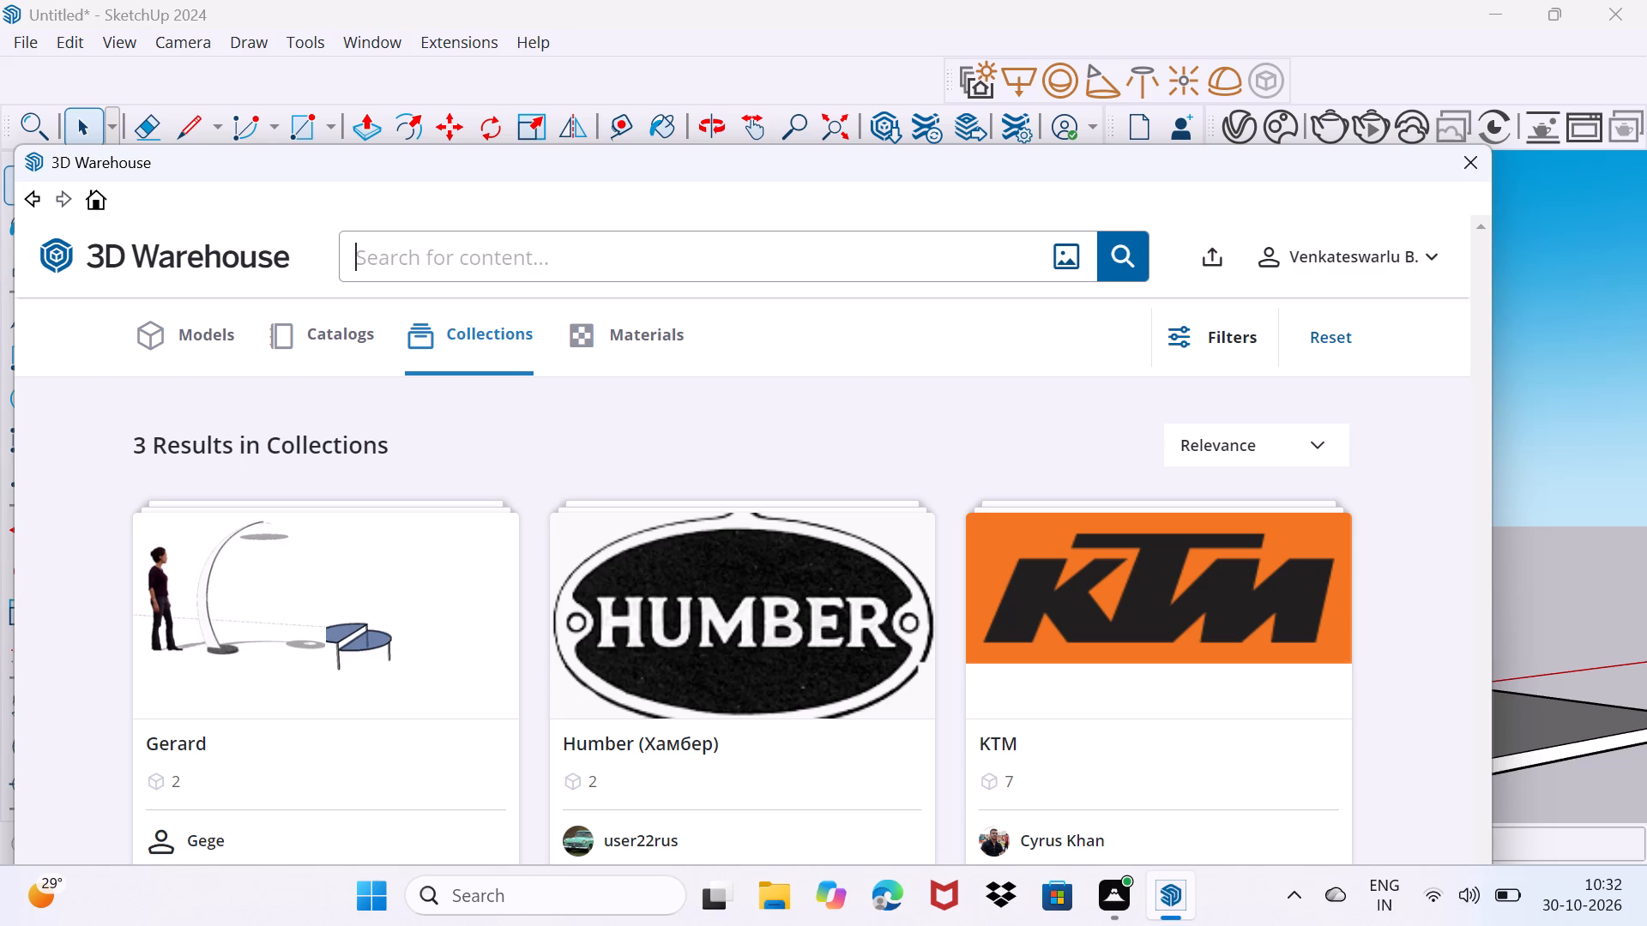
key(s)
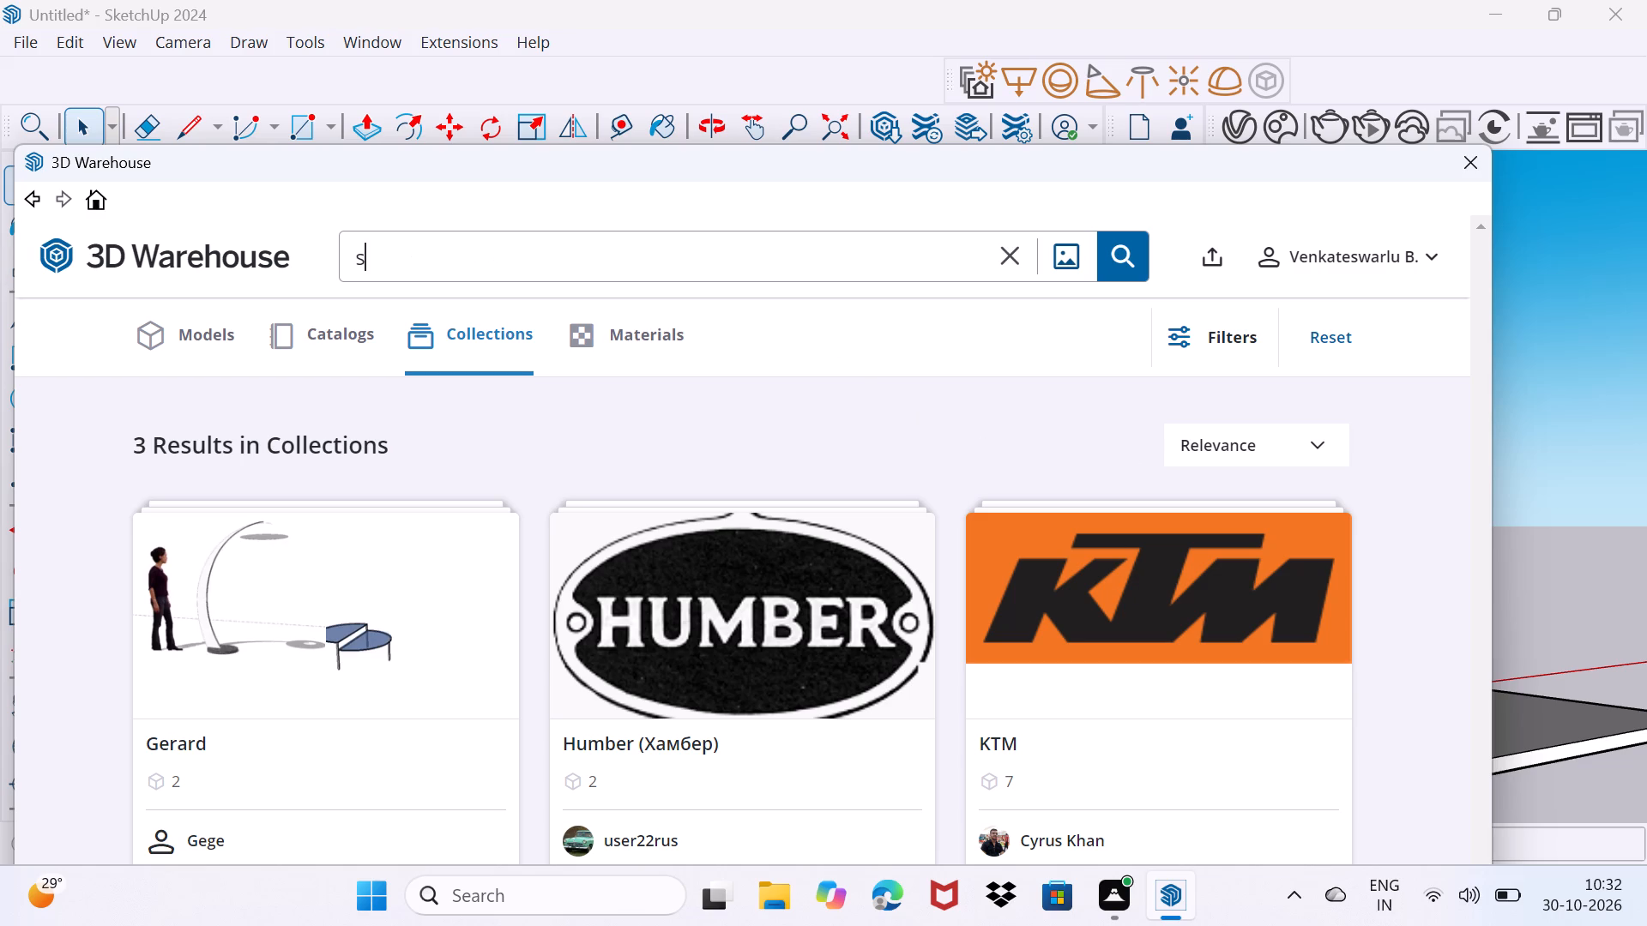
text(uper)
key(space)
text(m)
key(a)
key(r)
key(k)
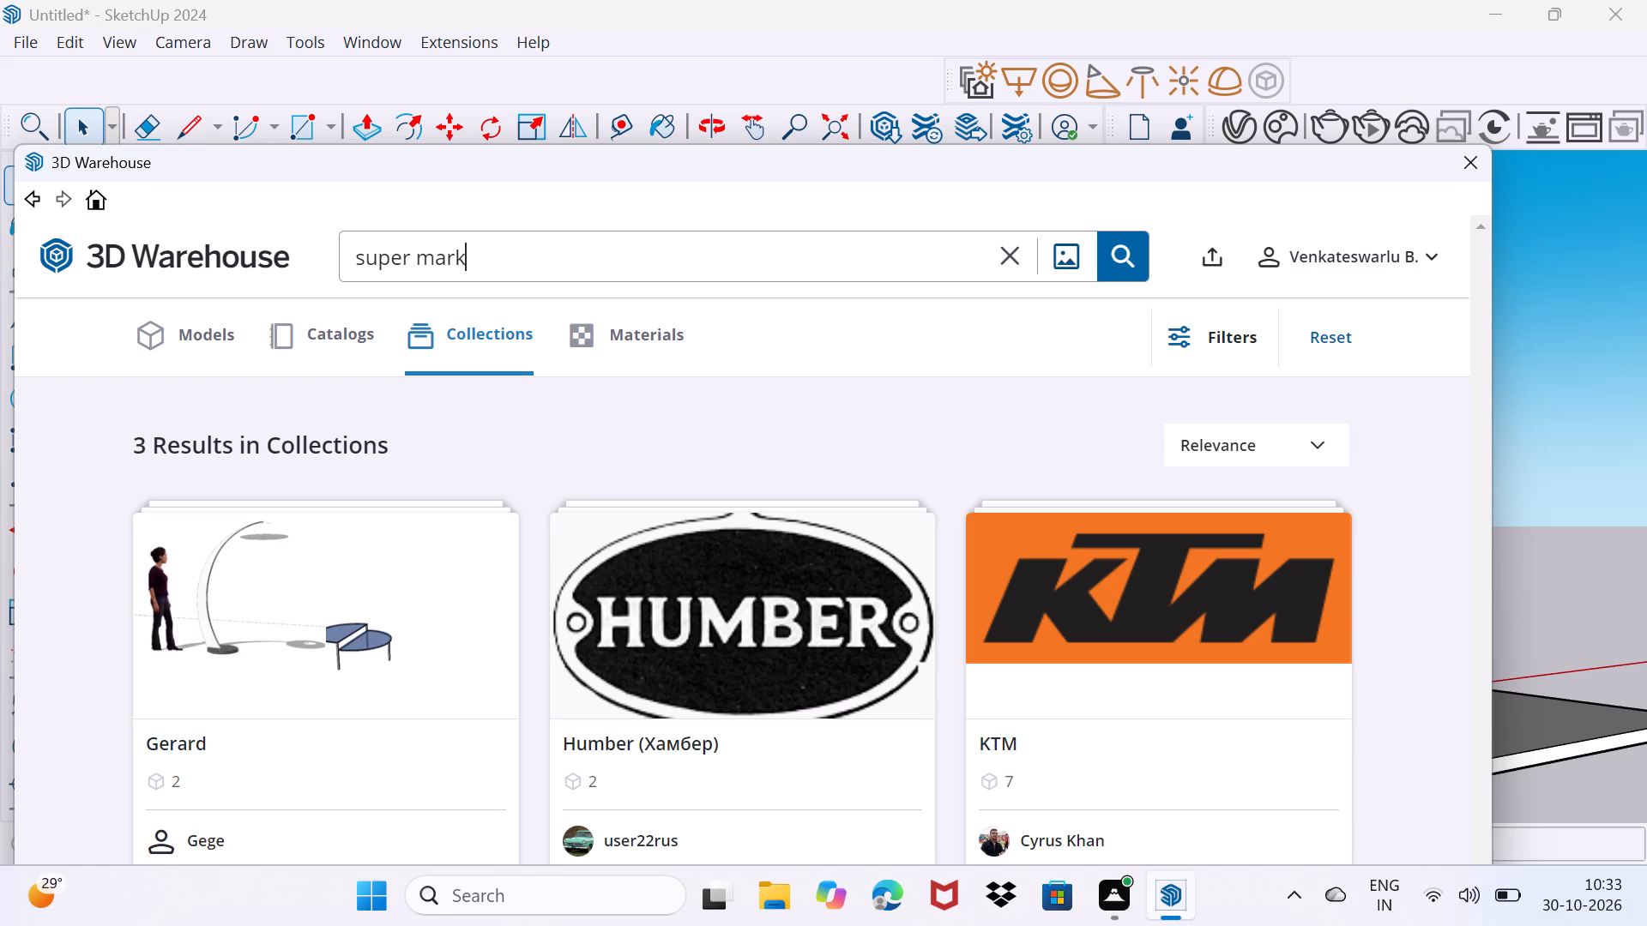
text(et)
key(Return)
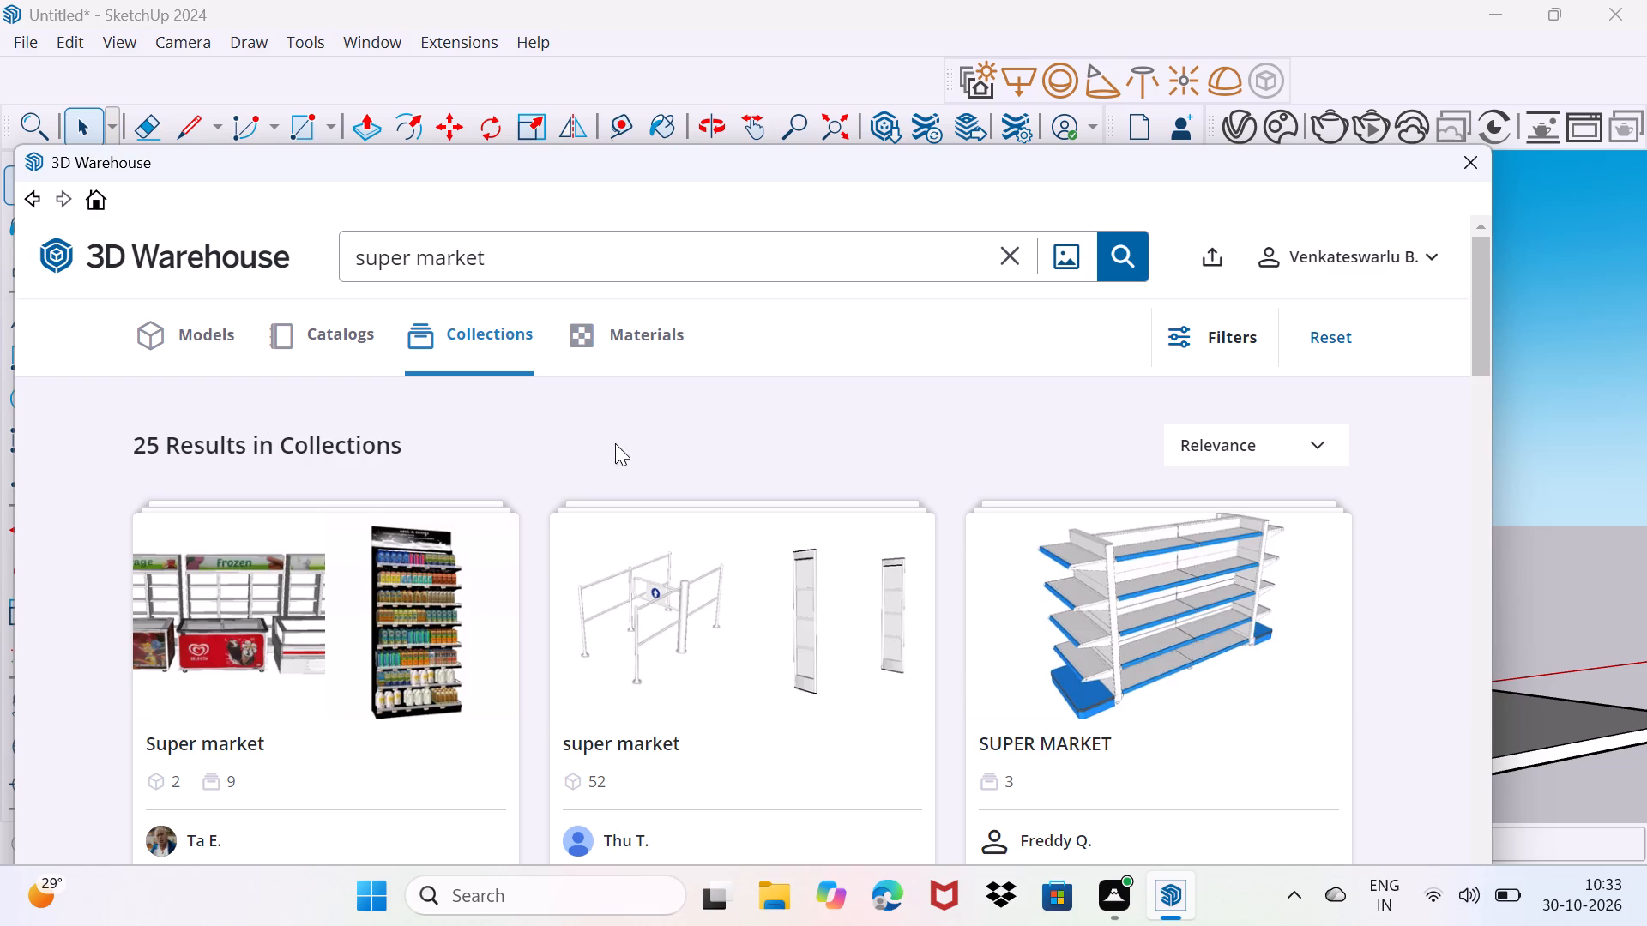
Look through the "super market" collections for something suitable for the shop area.
scroll(598, 459, down, 5)
scroll(584, 518, up, 2)
scroll(585, 517, down, 3)
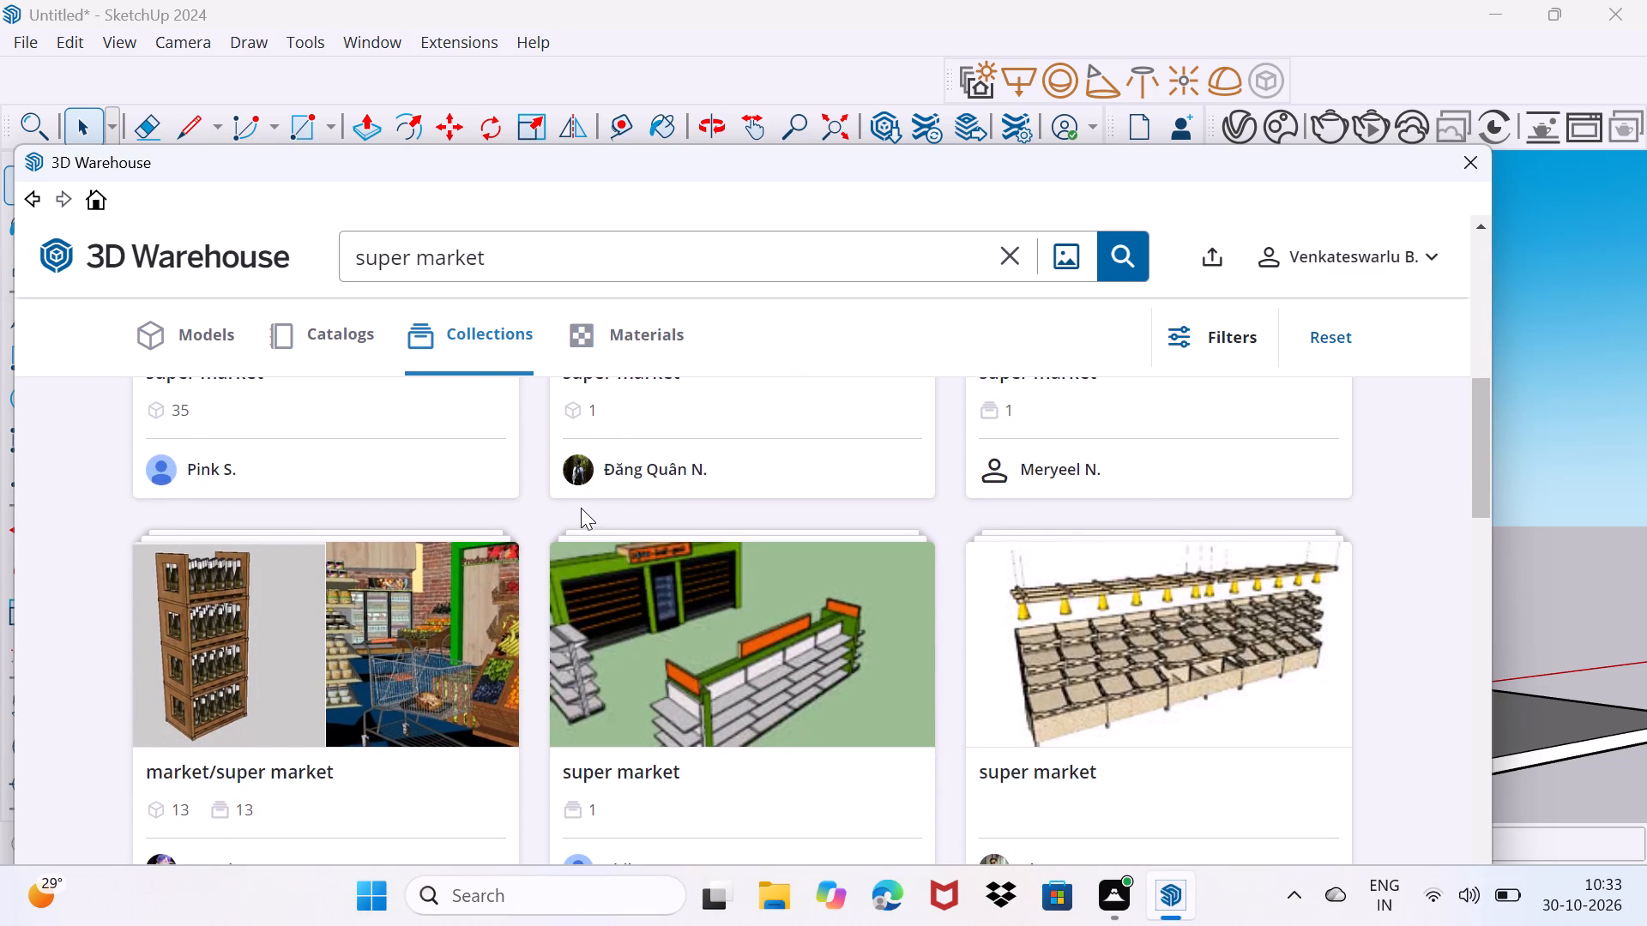
scroll(570, 501, down, 3)
Switch the "super market" search to Models and browse the results for one suited to the building's shop front.
click(208, 333)
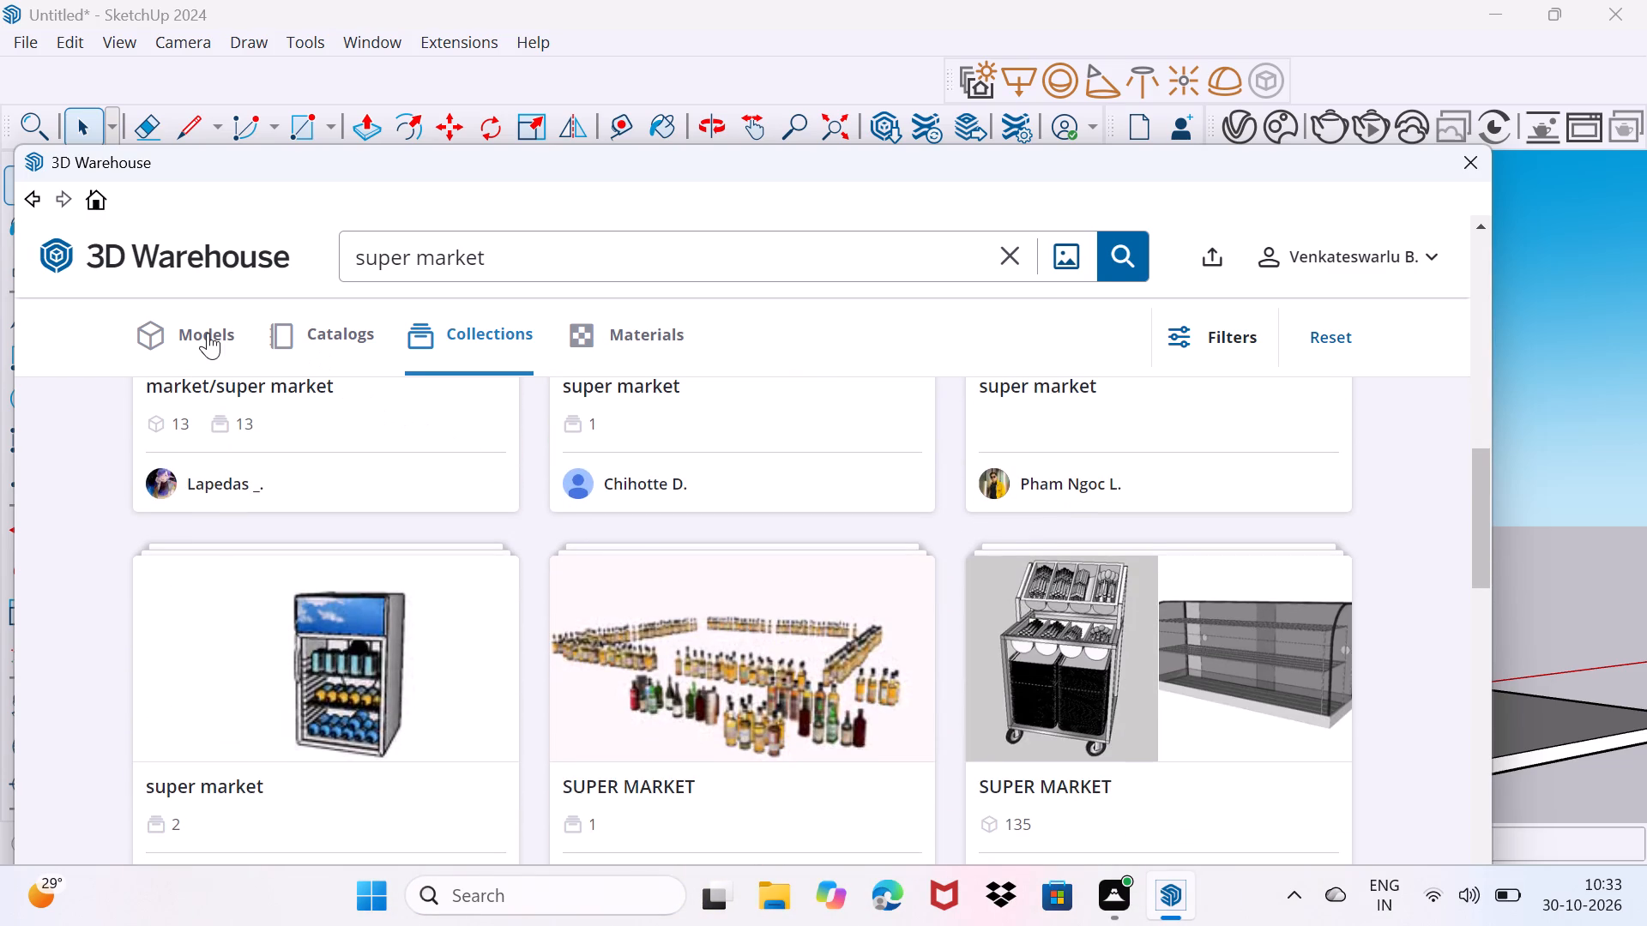
scroll(597, 514, down, 2)
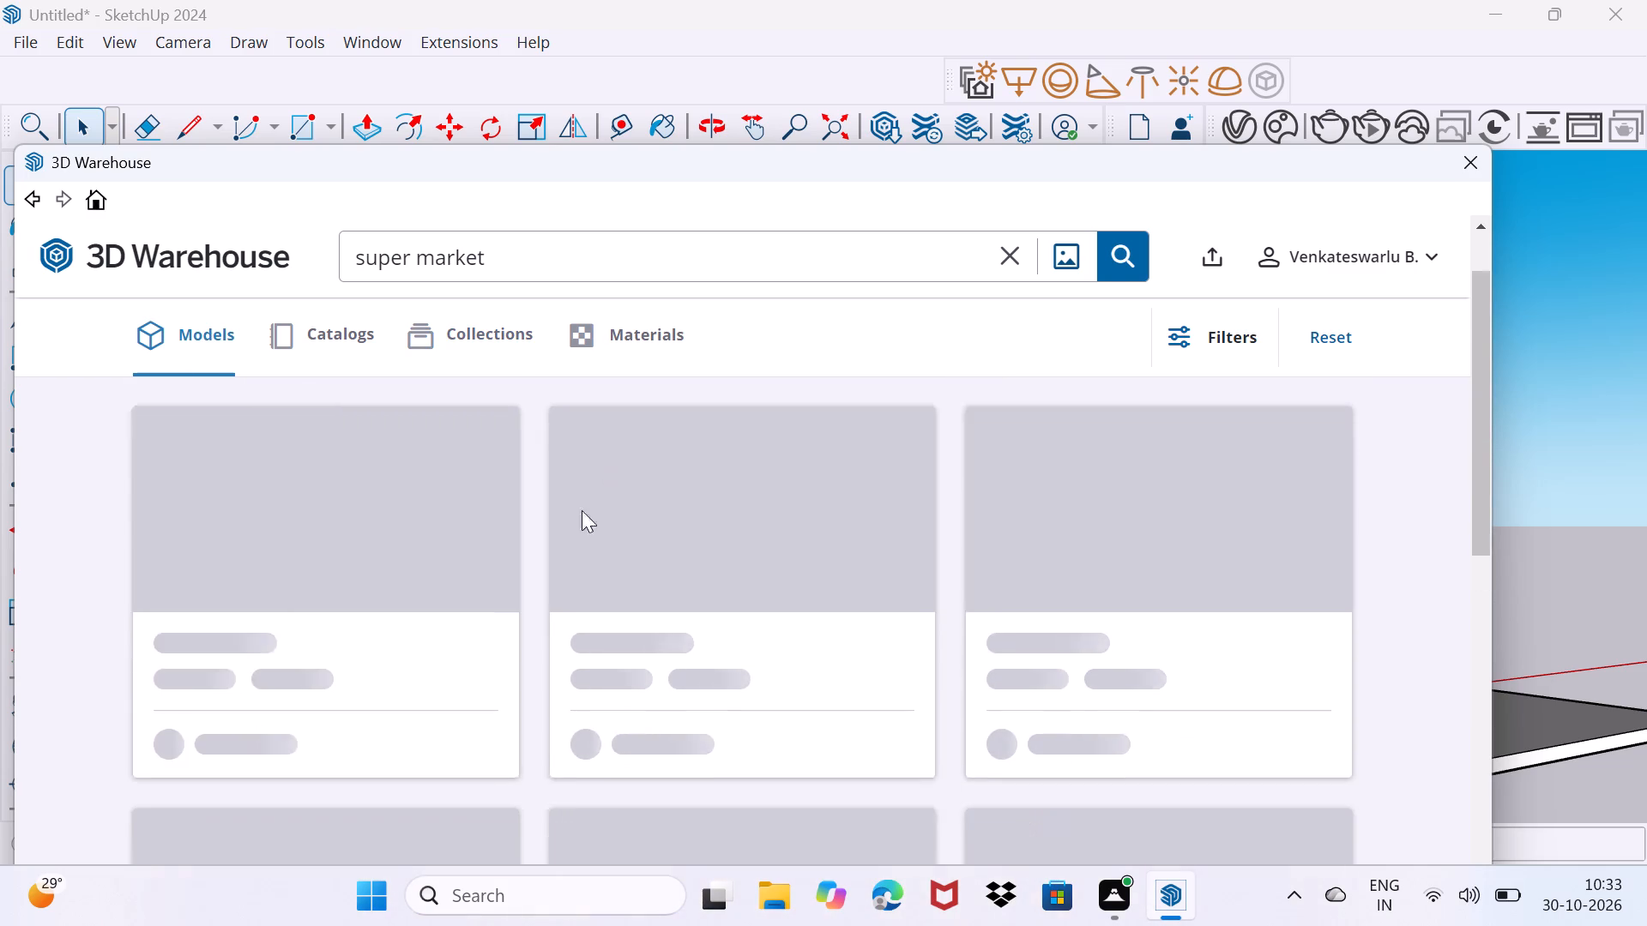
scroll(582, 510, down, 4)
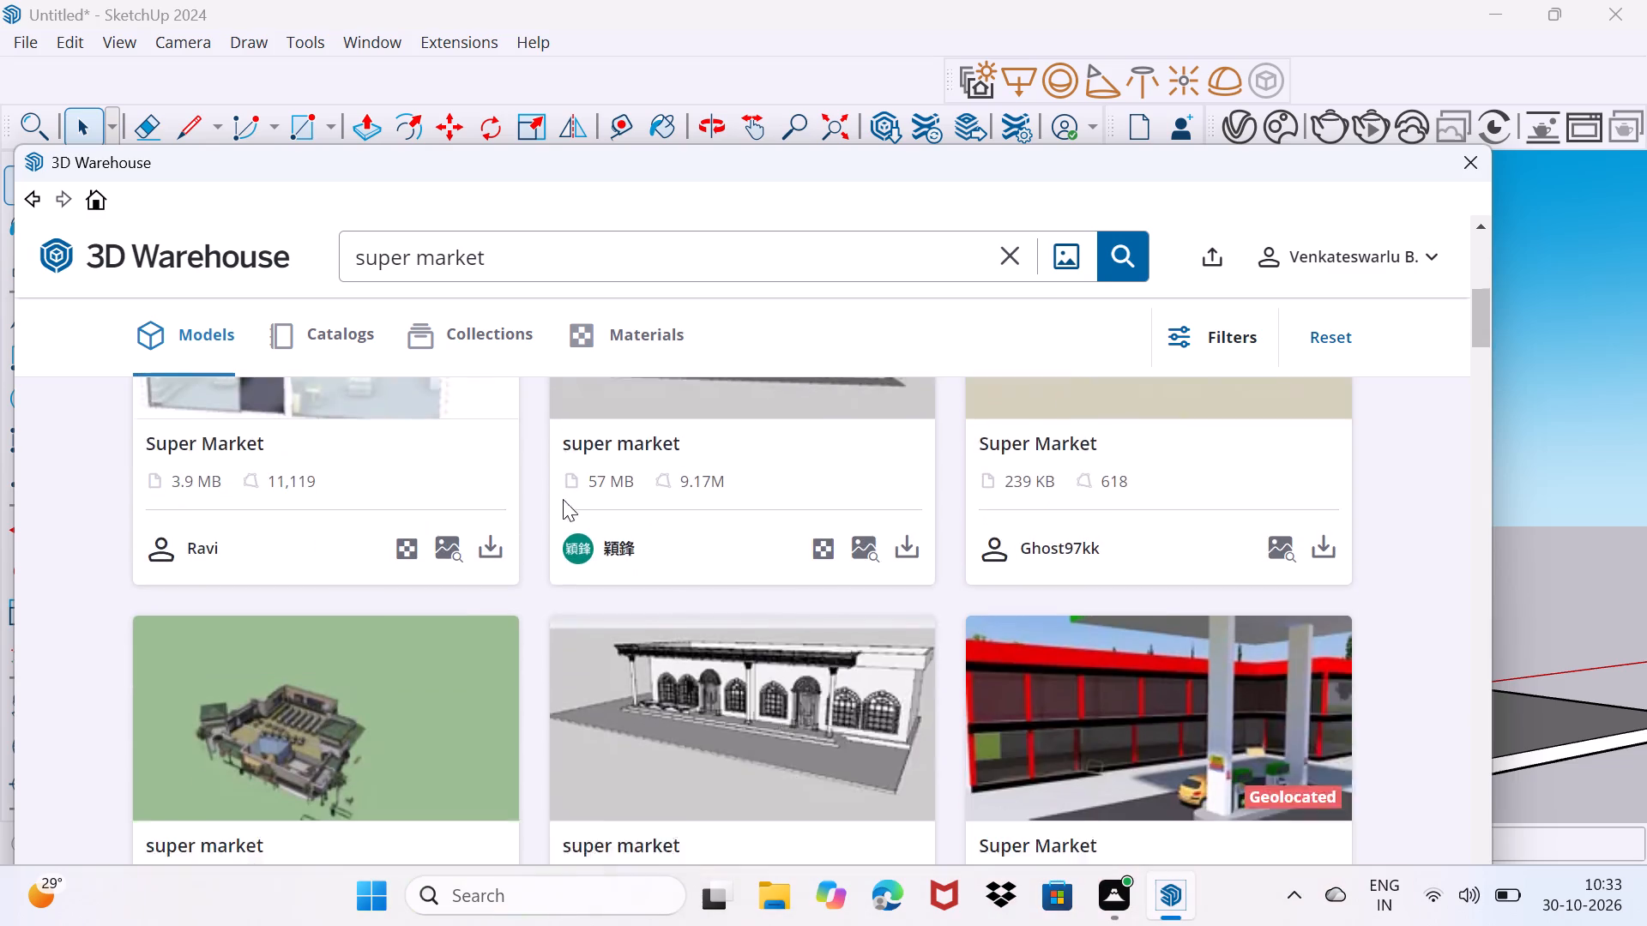
scroll(570, 507, down, 20)
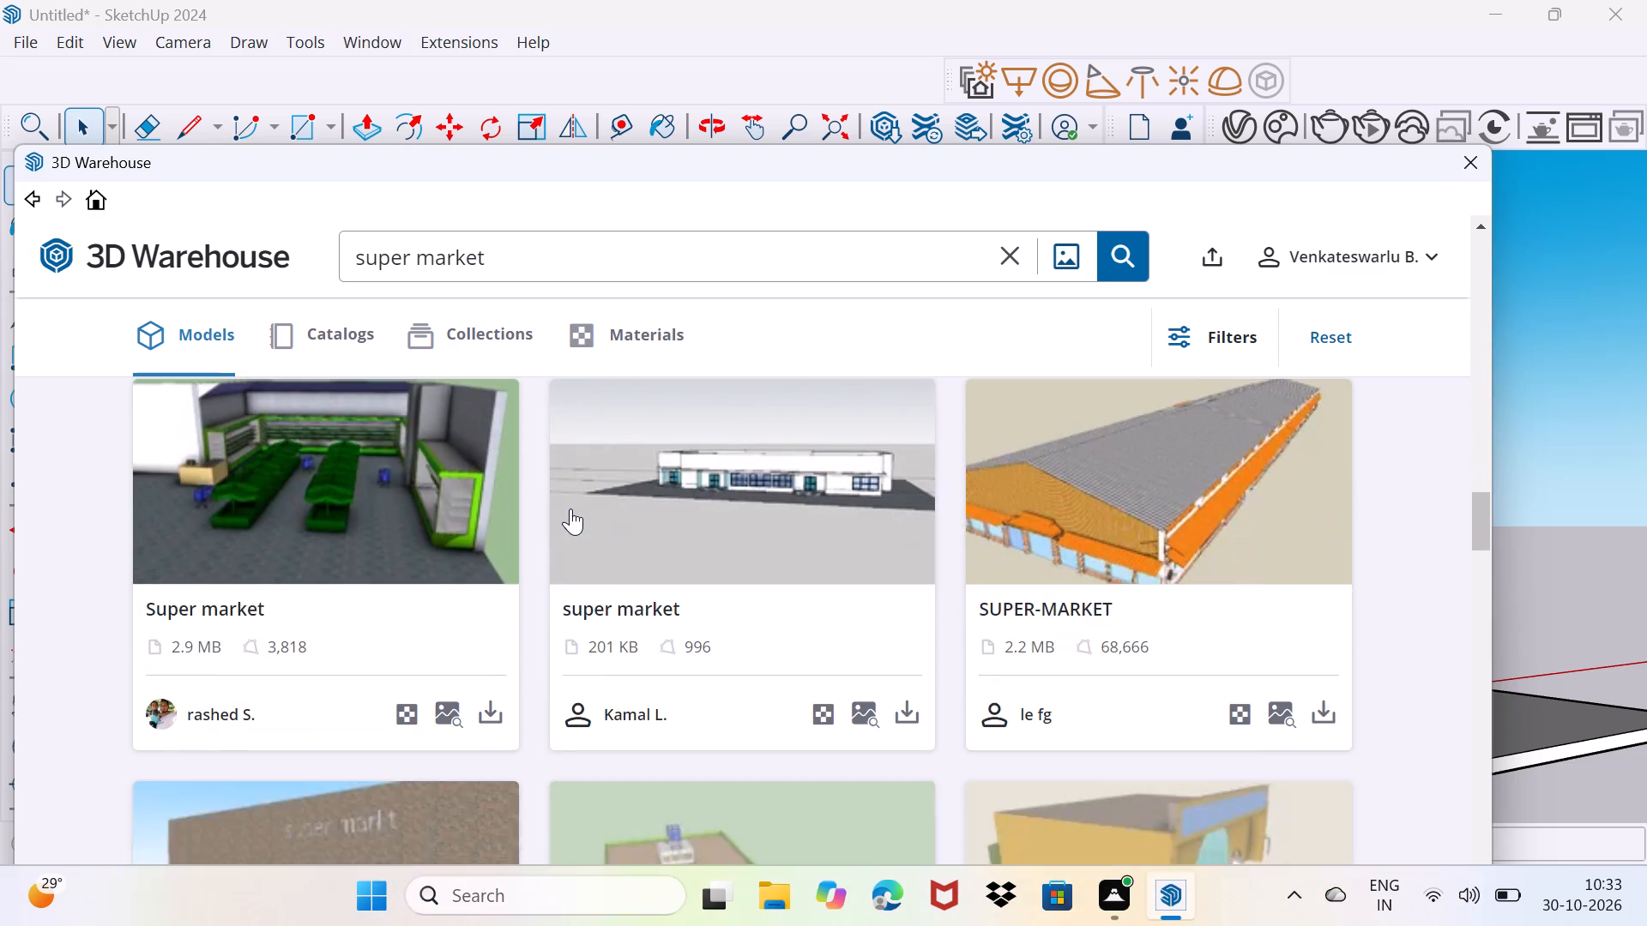
scroll(570, 508, down, 8)
scroll(570, 508, up, 3)
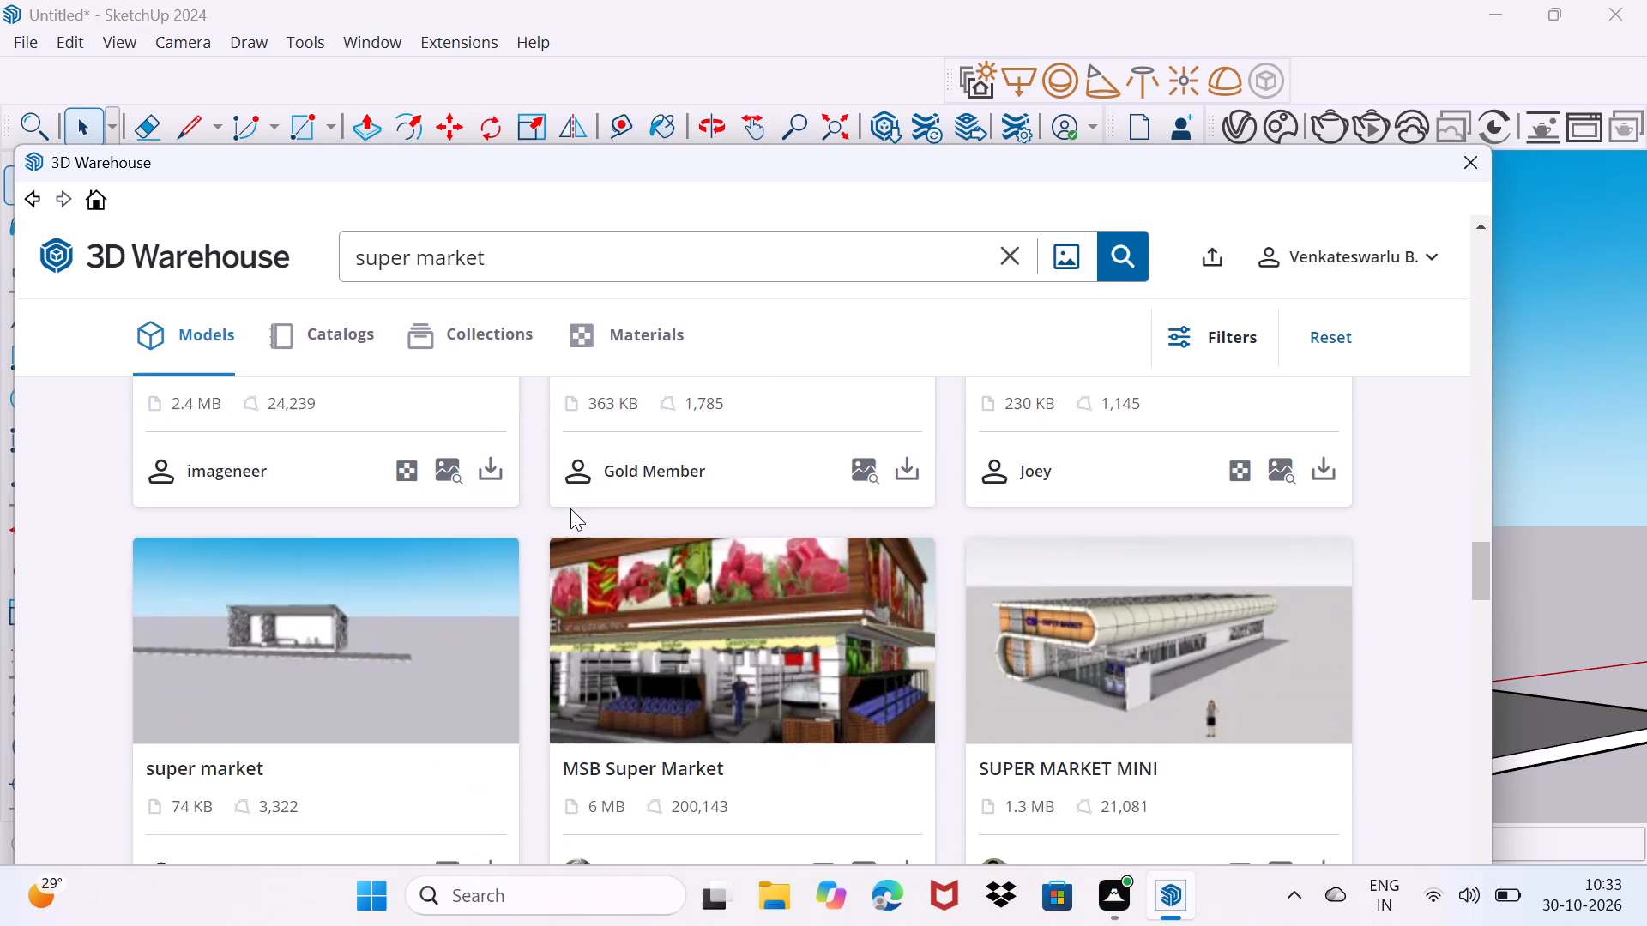
scroll(570, 508, down, 13)
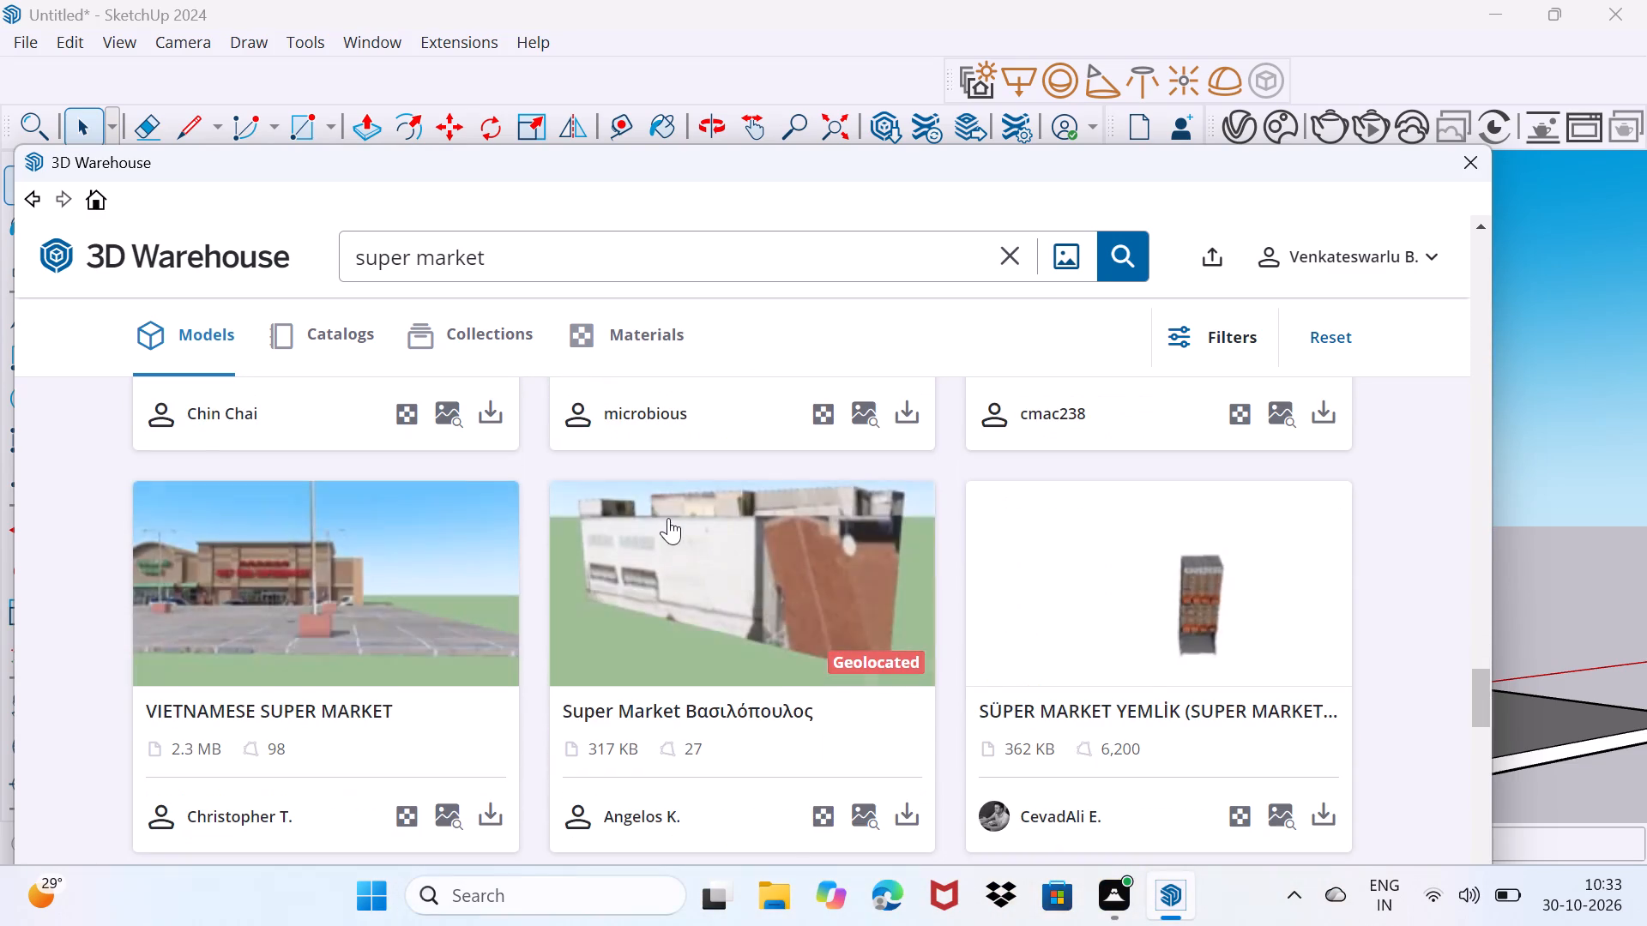
scroll(673, 517, down, 11)
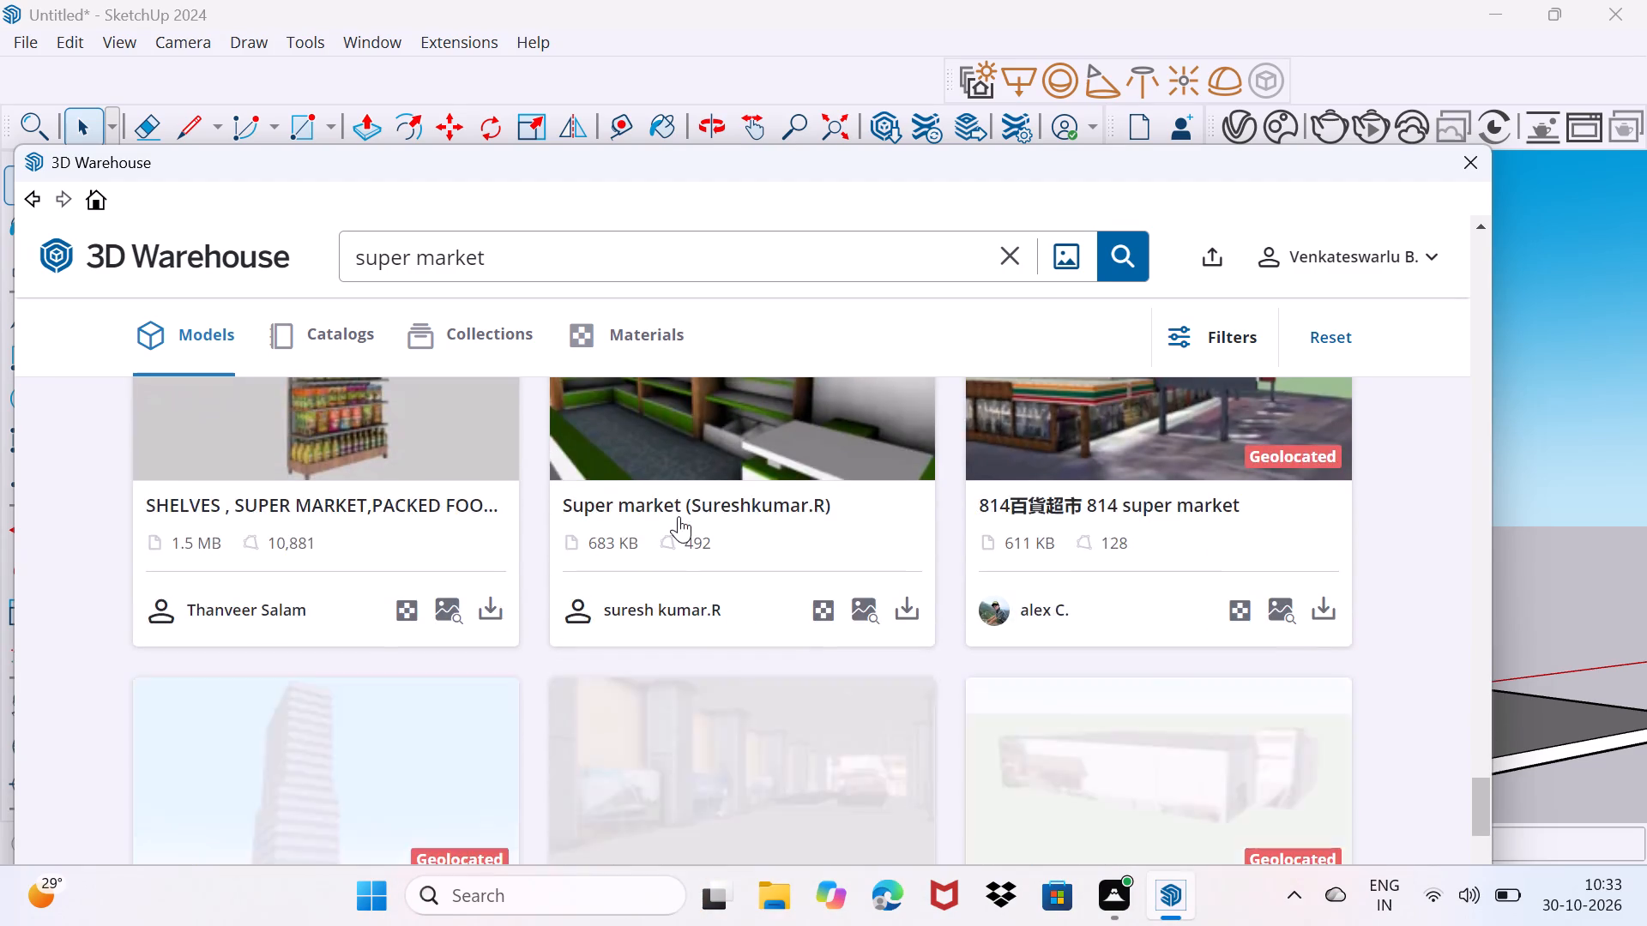
scroll(679, 516, up, 2)
scroll(679, 516, down, 6)
scroll(679, 516, up, 2)
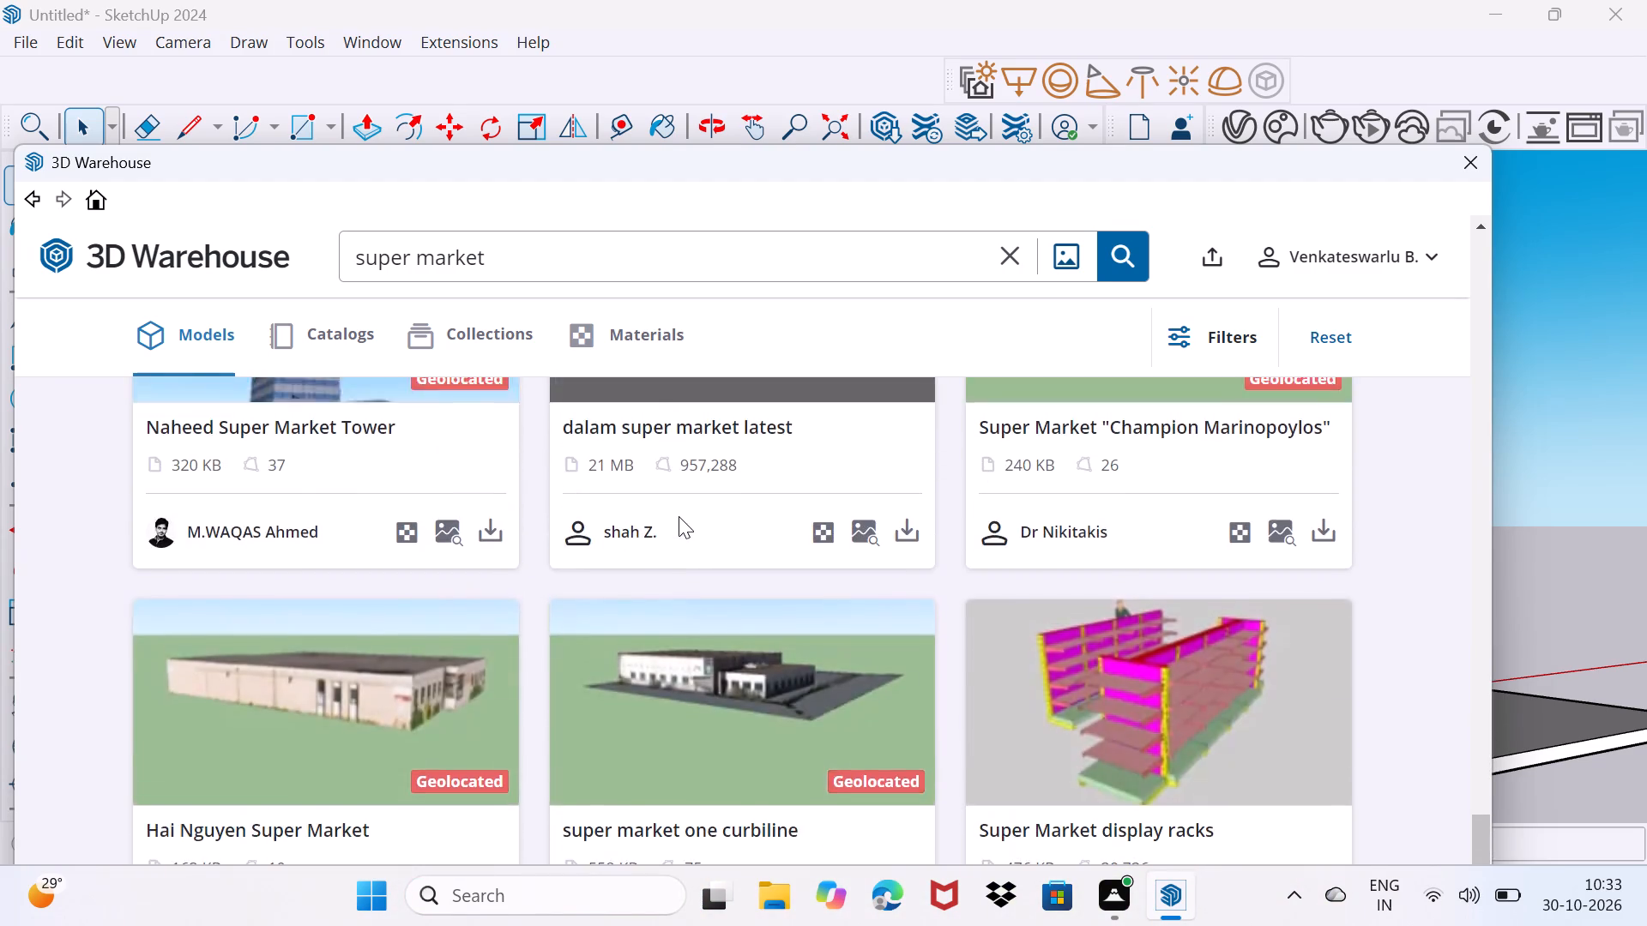
scroll(679, 516, up, 3)
scroll(679, 516, down, 11)
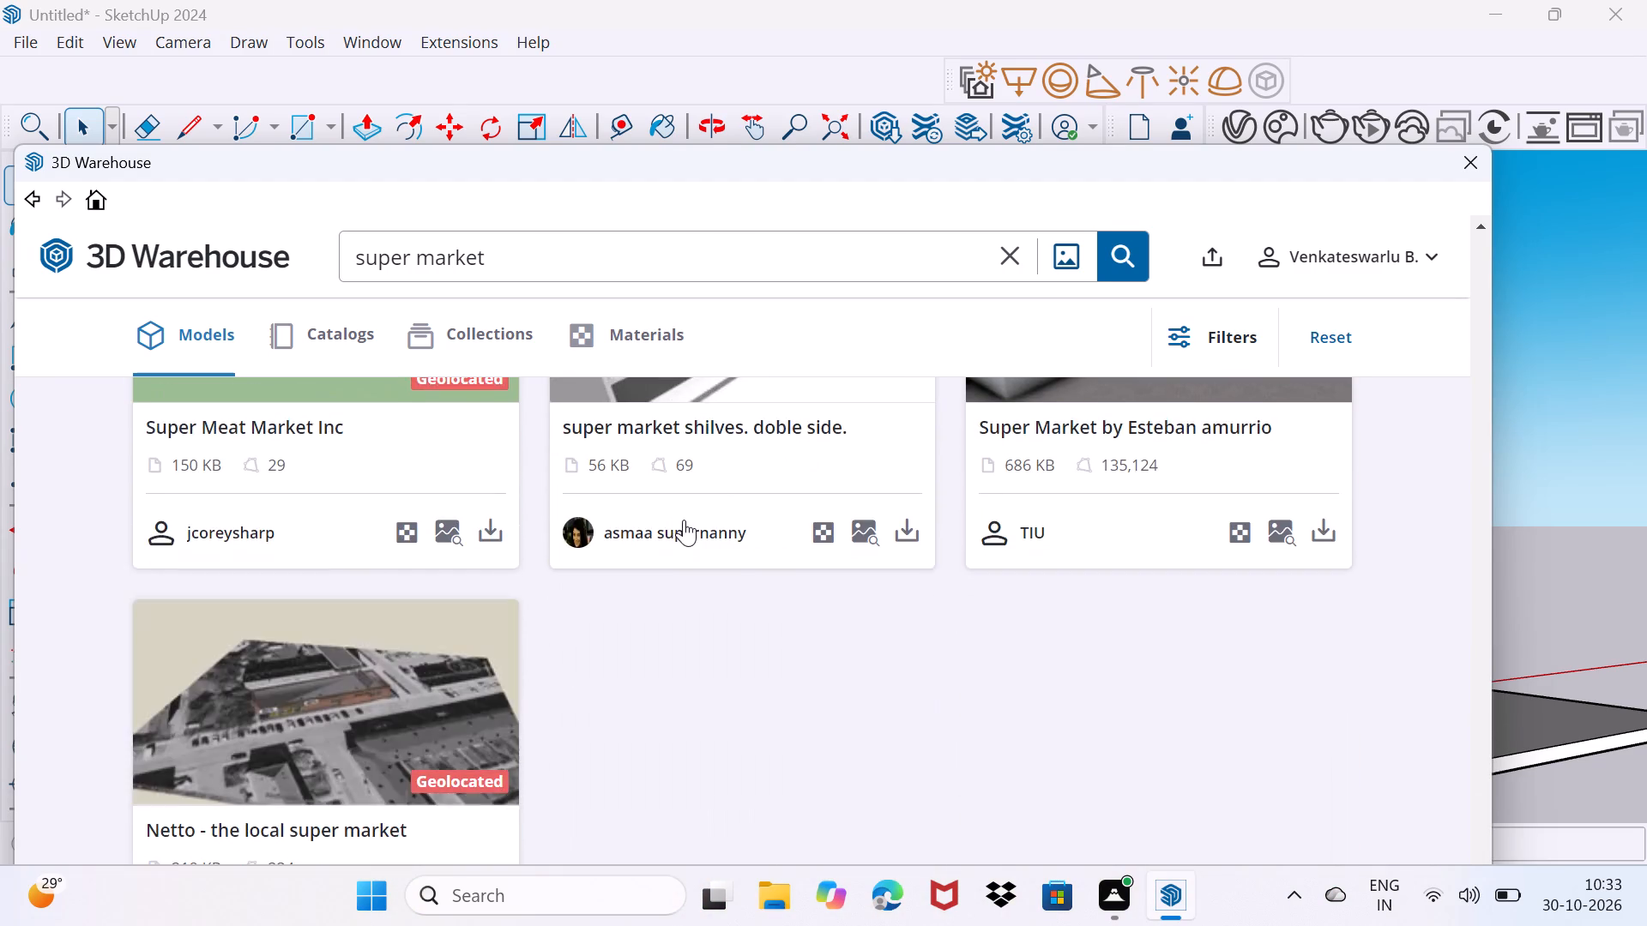
scroll(684, 520, down, 5)
scroll(692, 503, up, 13)
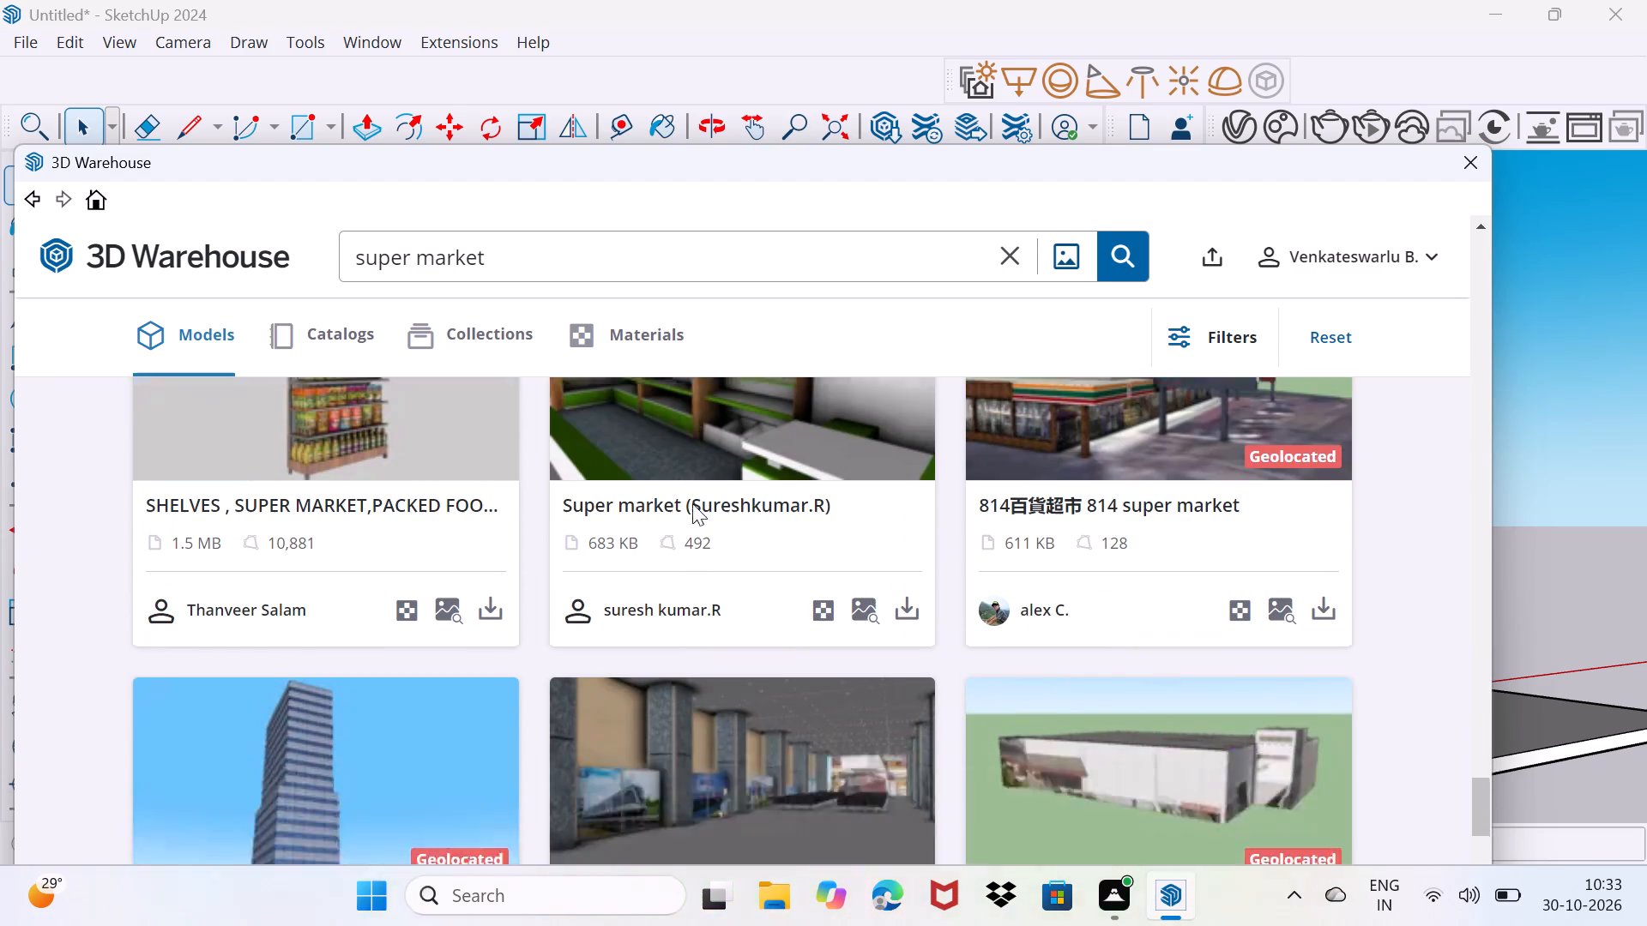
scroll(485, 529, up, 2)
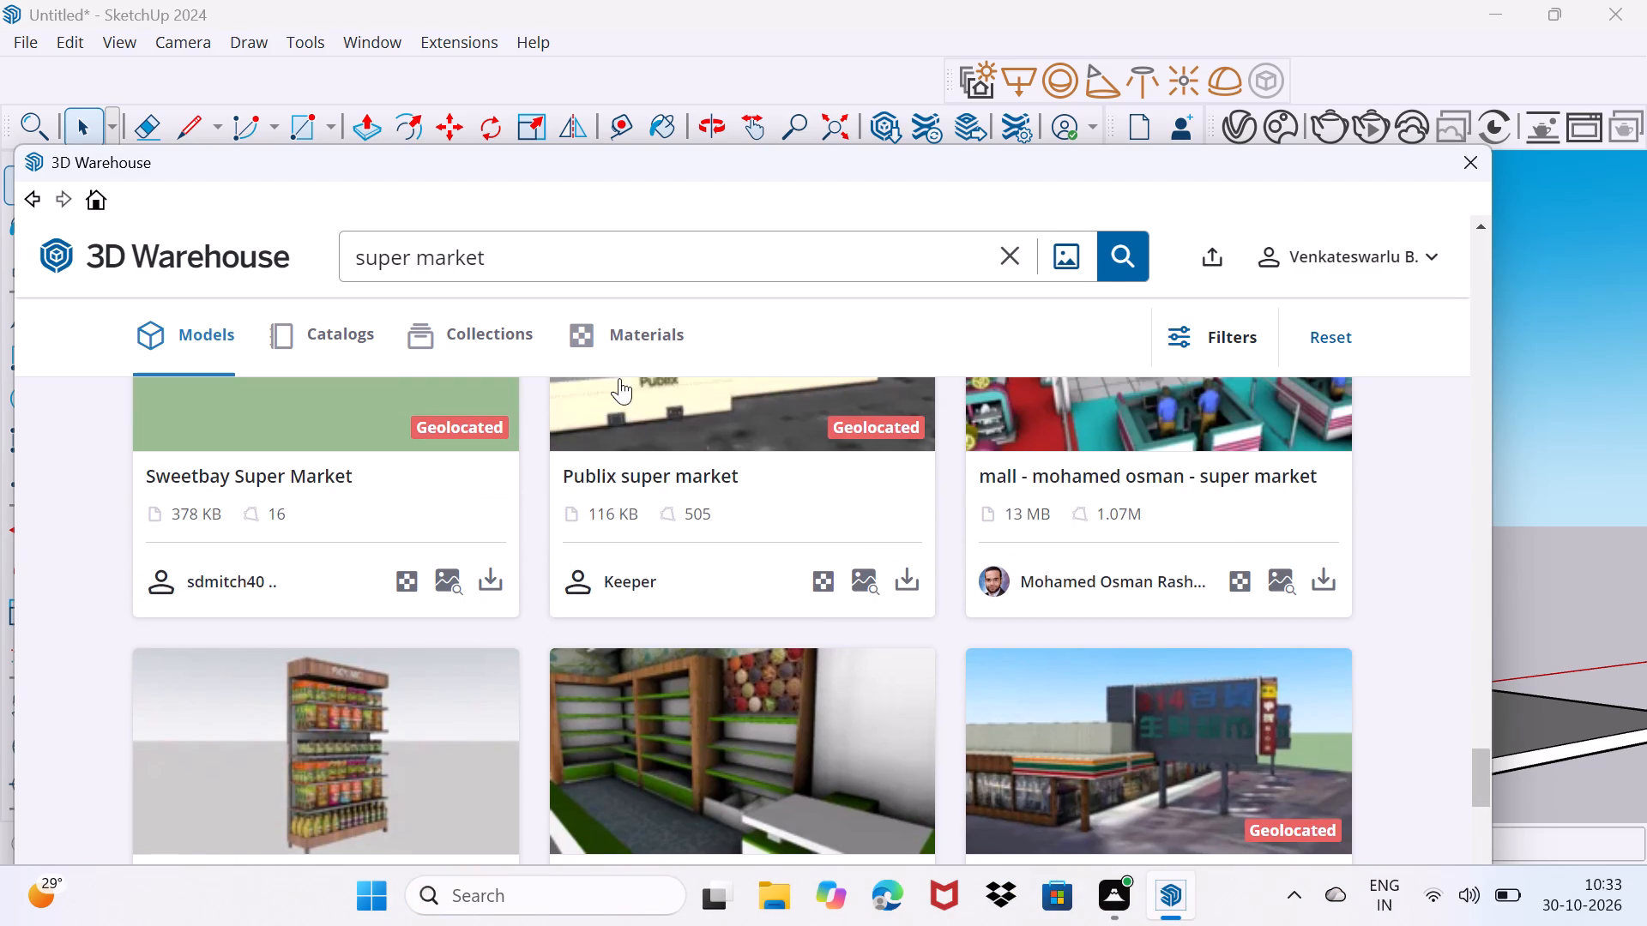
scroll(369, 490, up, 2)
Extend the search term to "super market photo" and check both the Models and the Collections for it.
click(589, 241)
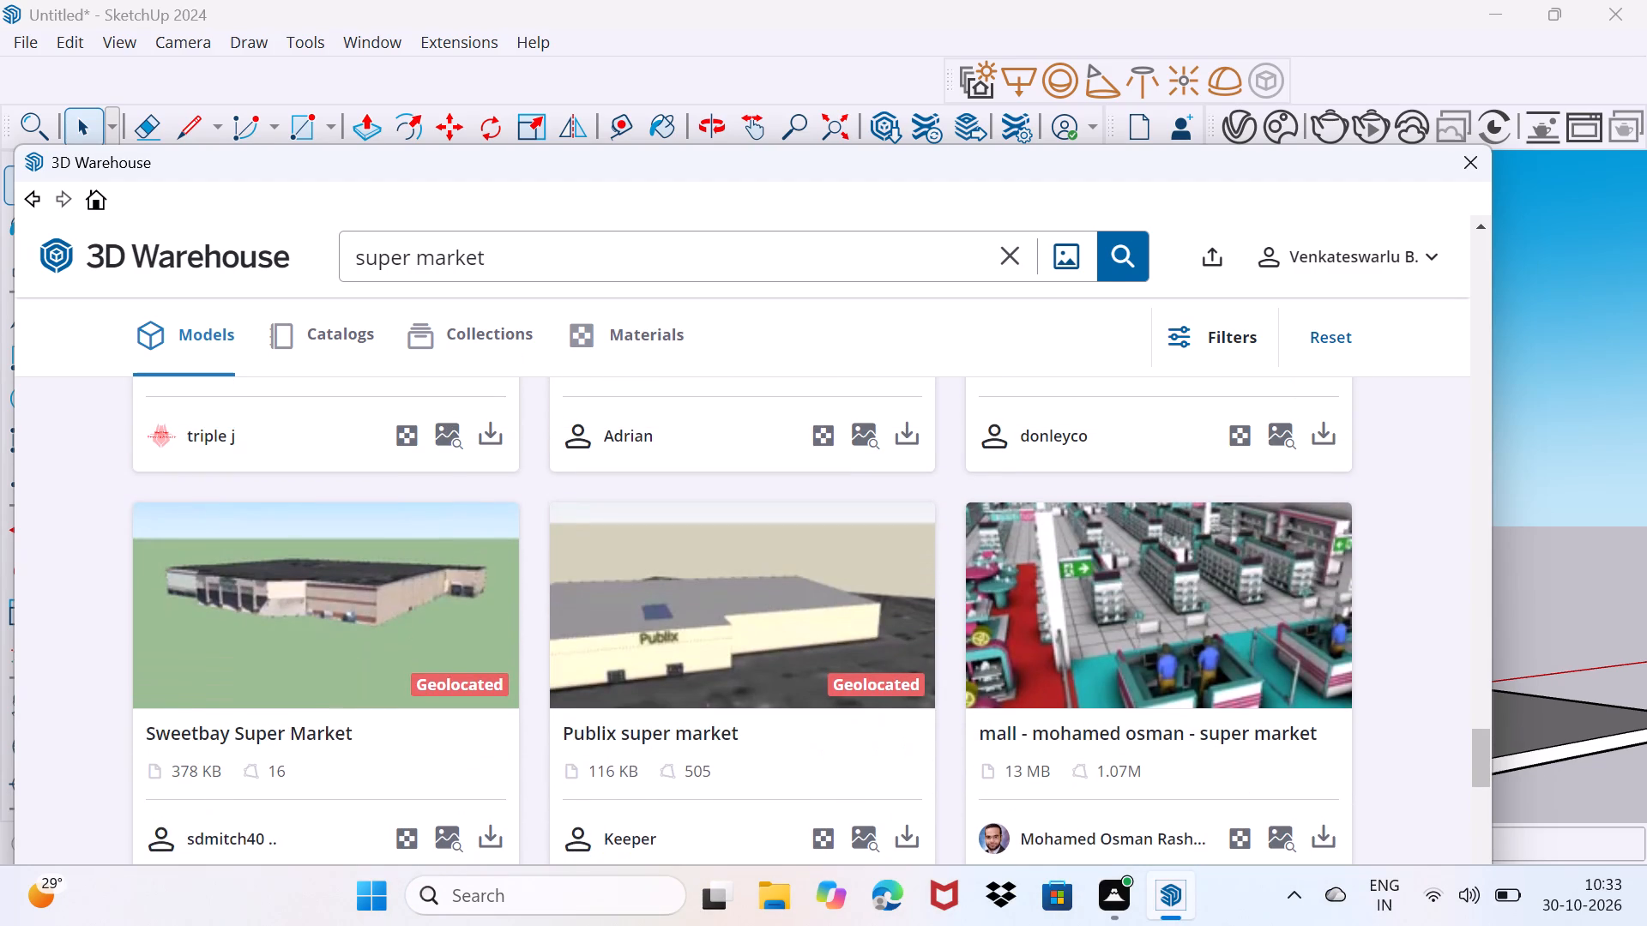
key(space)
key(p)
text(ho)
text(to)
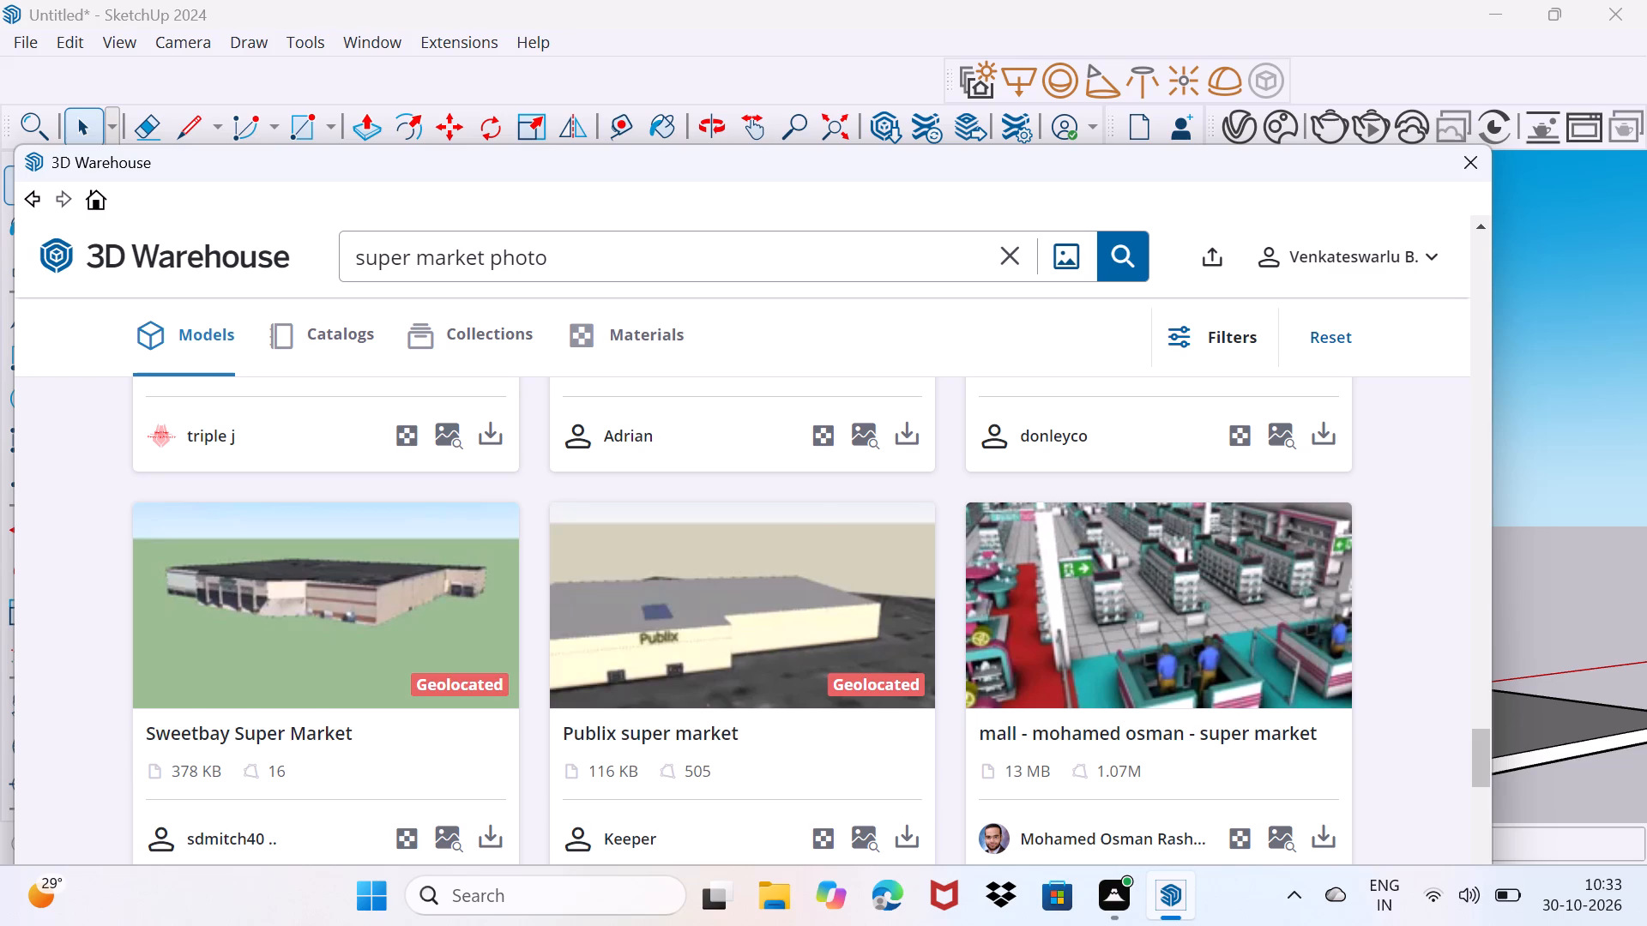
key(Return)
scroll(327, 427, down, 1)
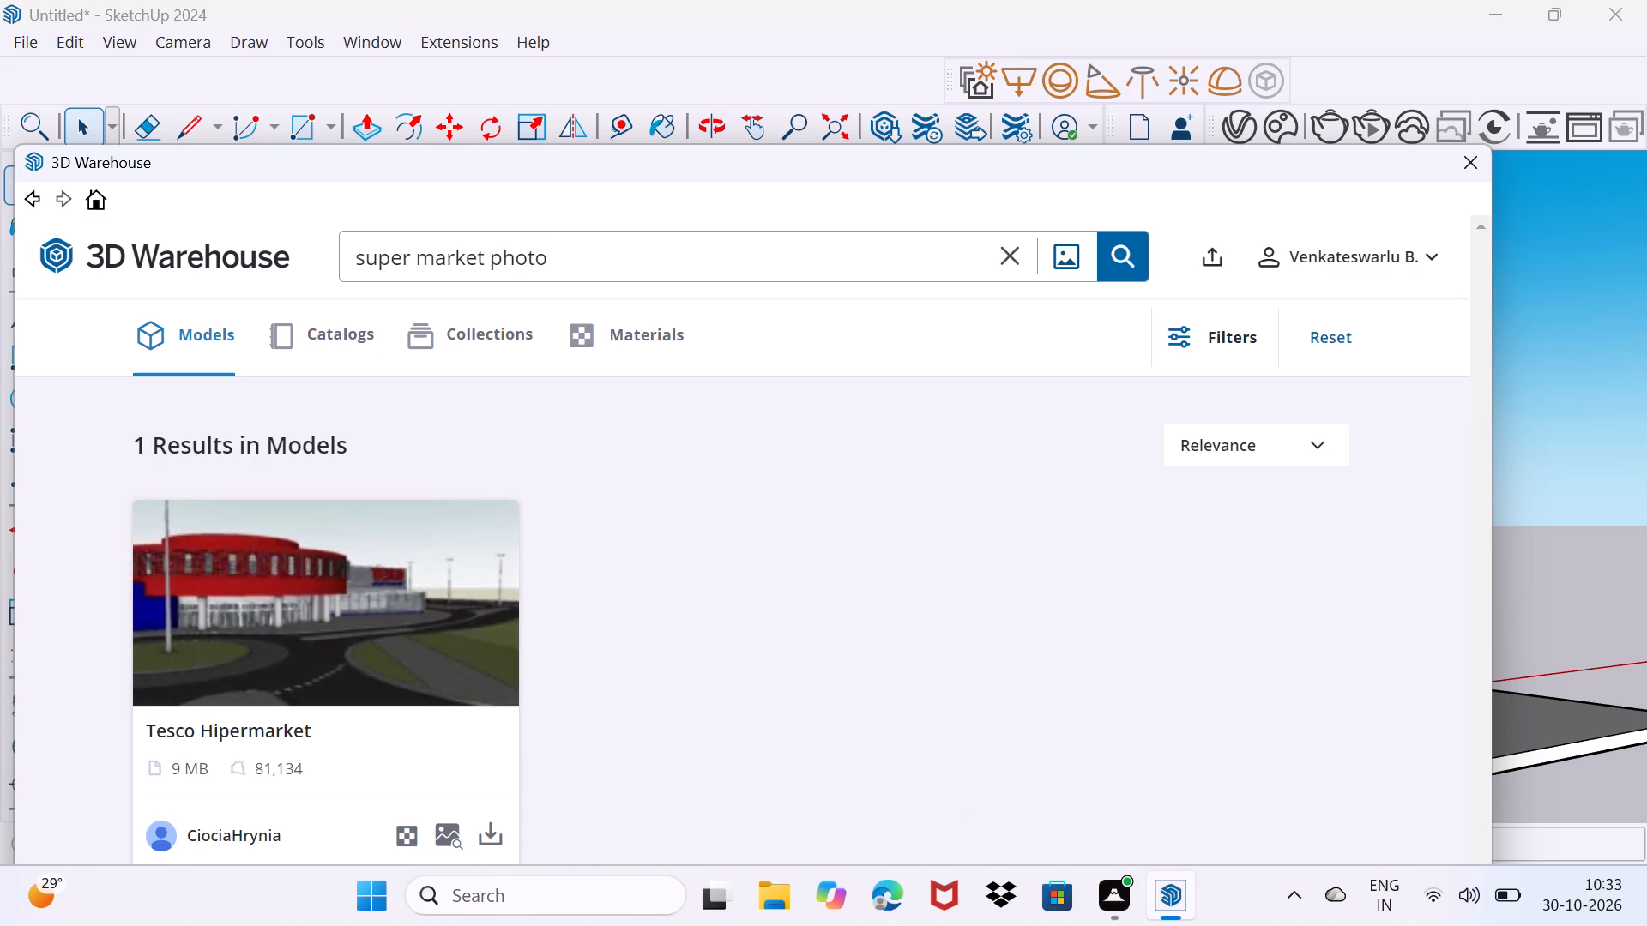
scroll(329, 431, down, 1)
click(466, 340)
scroll(436, 360, down, 4)
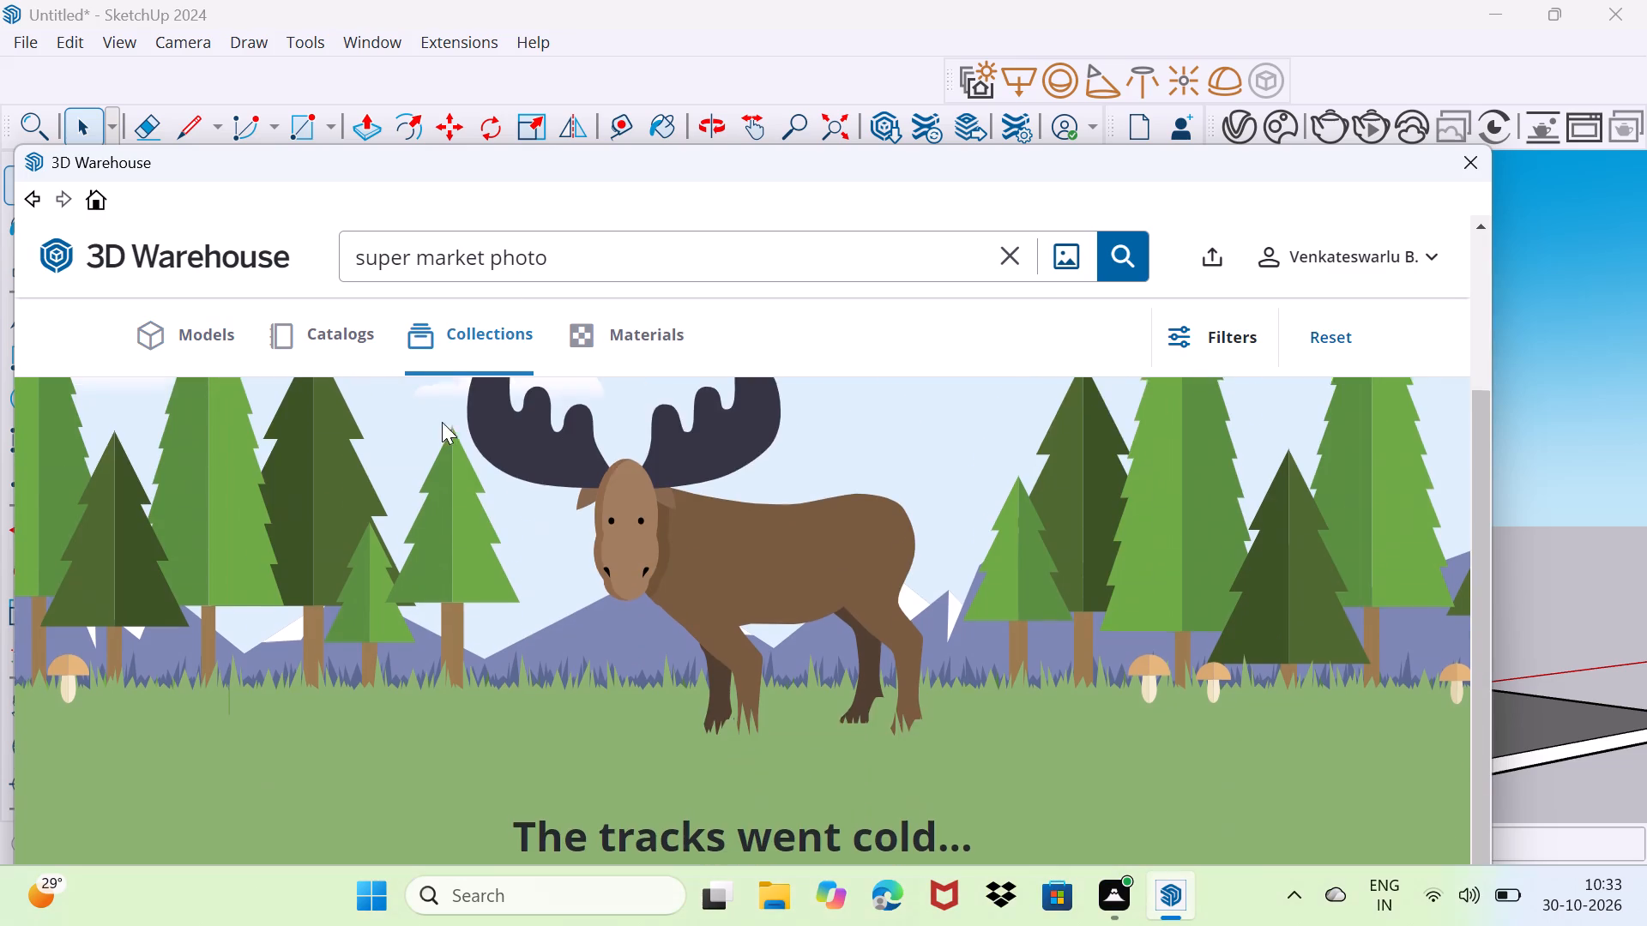
Shorten the search term to "super market" and run the Collections search again.
click(703, 261)
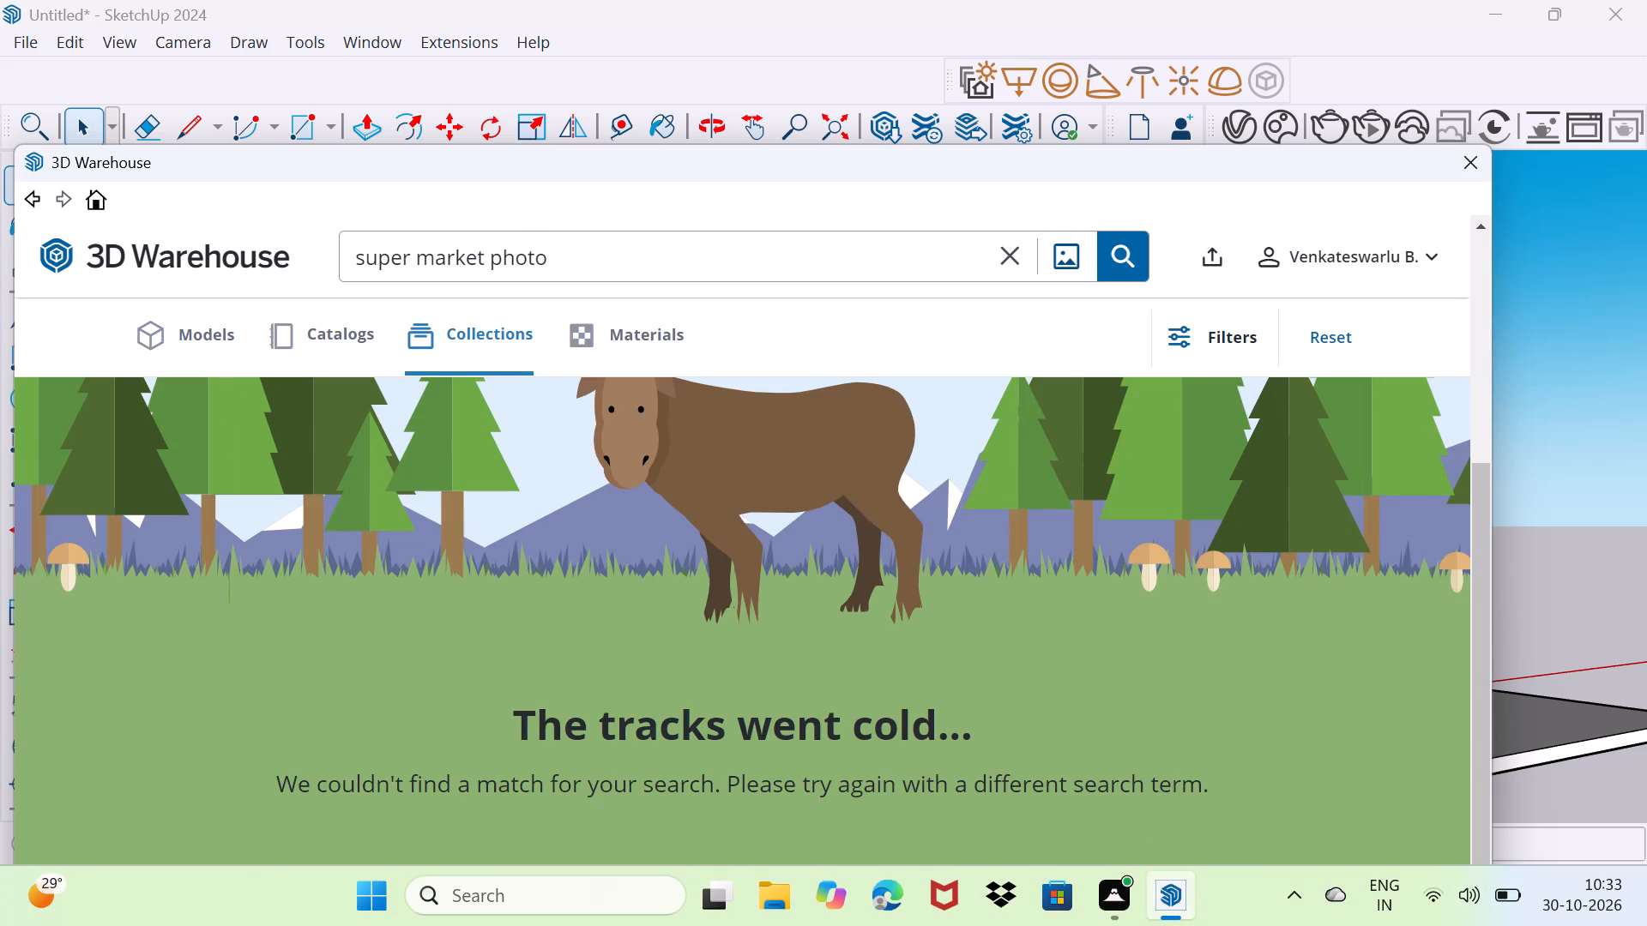
key(Return)
key(Return)
key(Return)
key(Return)
key(Return)
key(BackSpace)
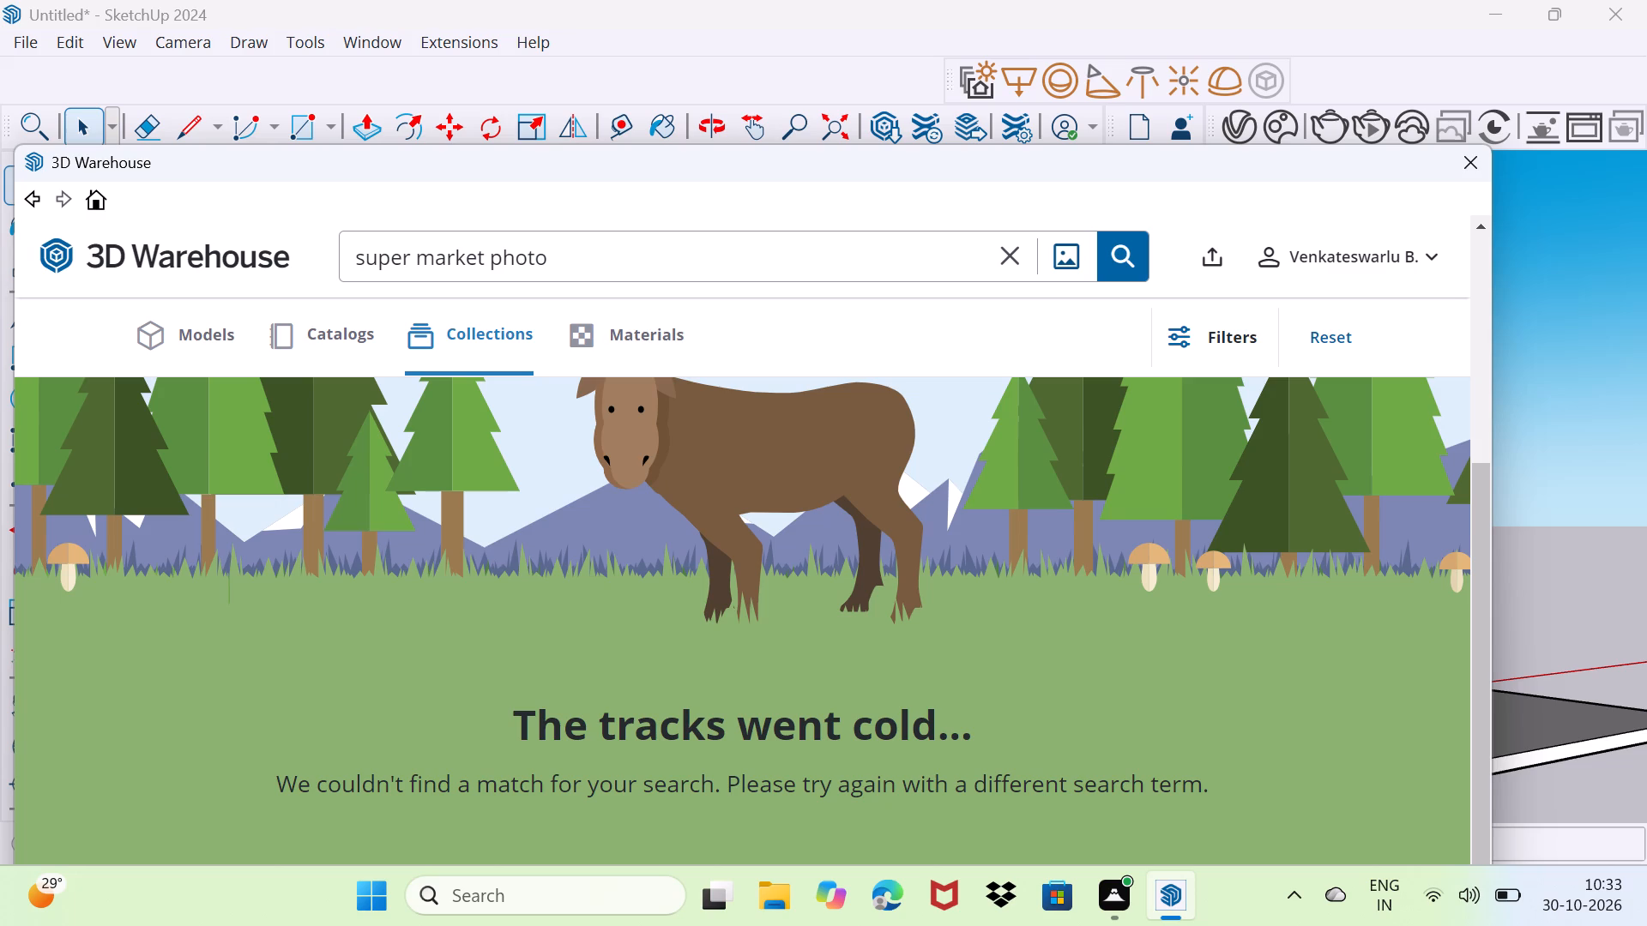
key(BackSpace)
key(BackSpace)
click(686, 262)
key(BackSpace)
key(BackSpace)
key(BackSpace)
key(BackSpace)
key(BackSpace)
scroll(774, 357, up, 1)
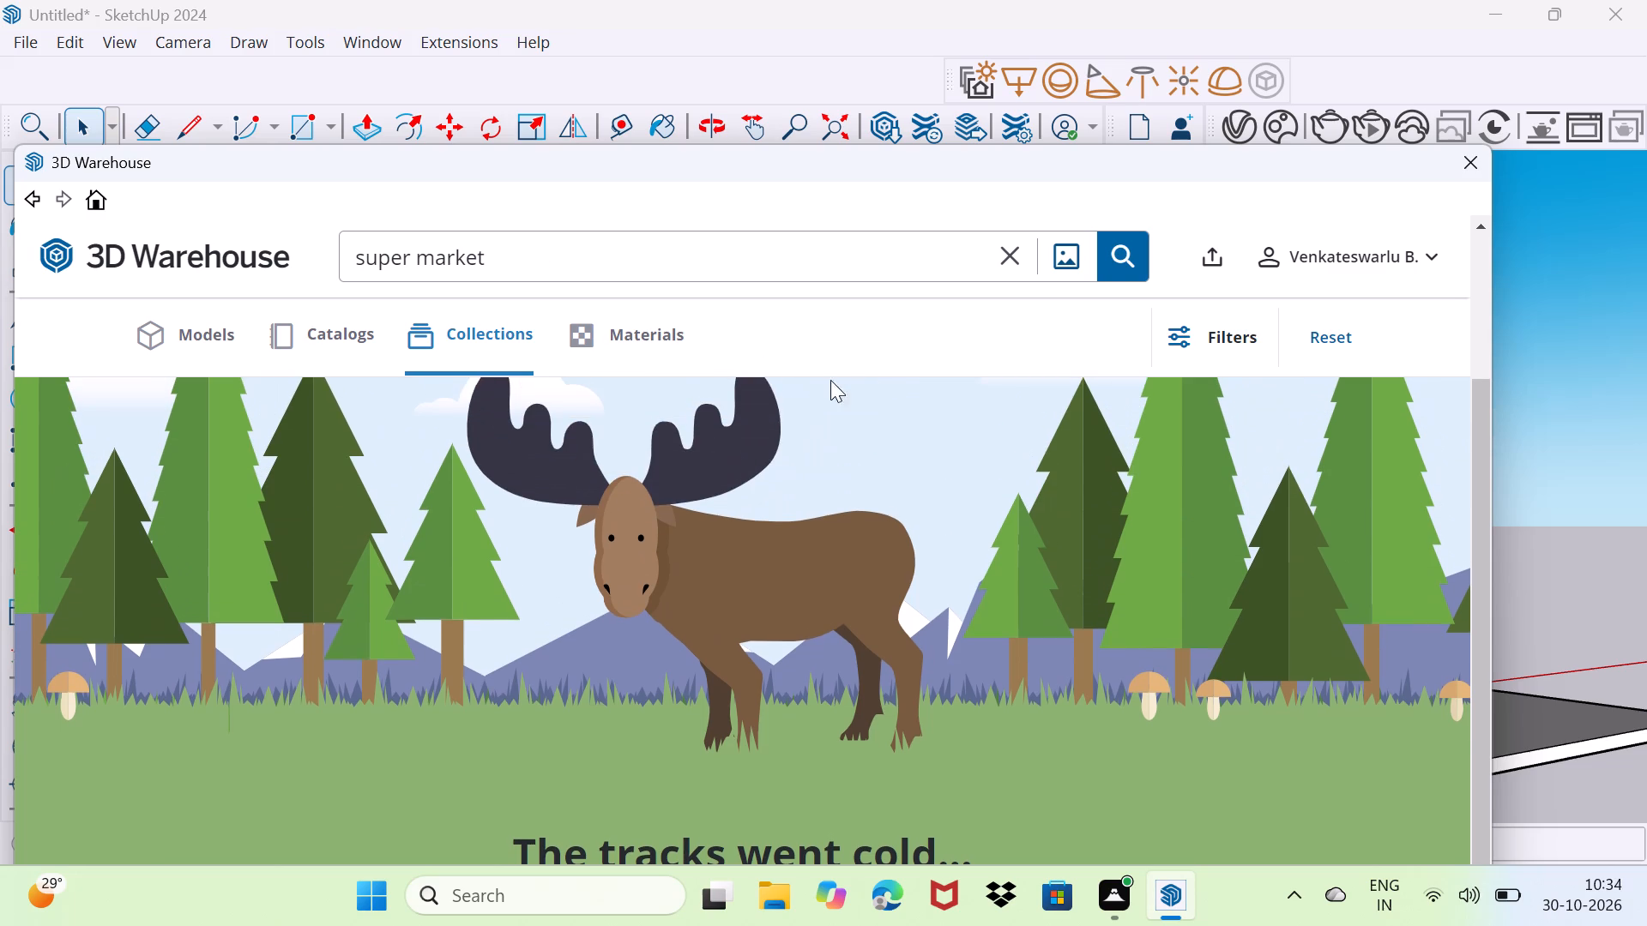
click(1148, 257)
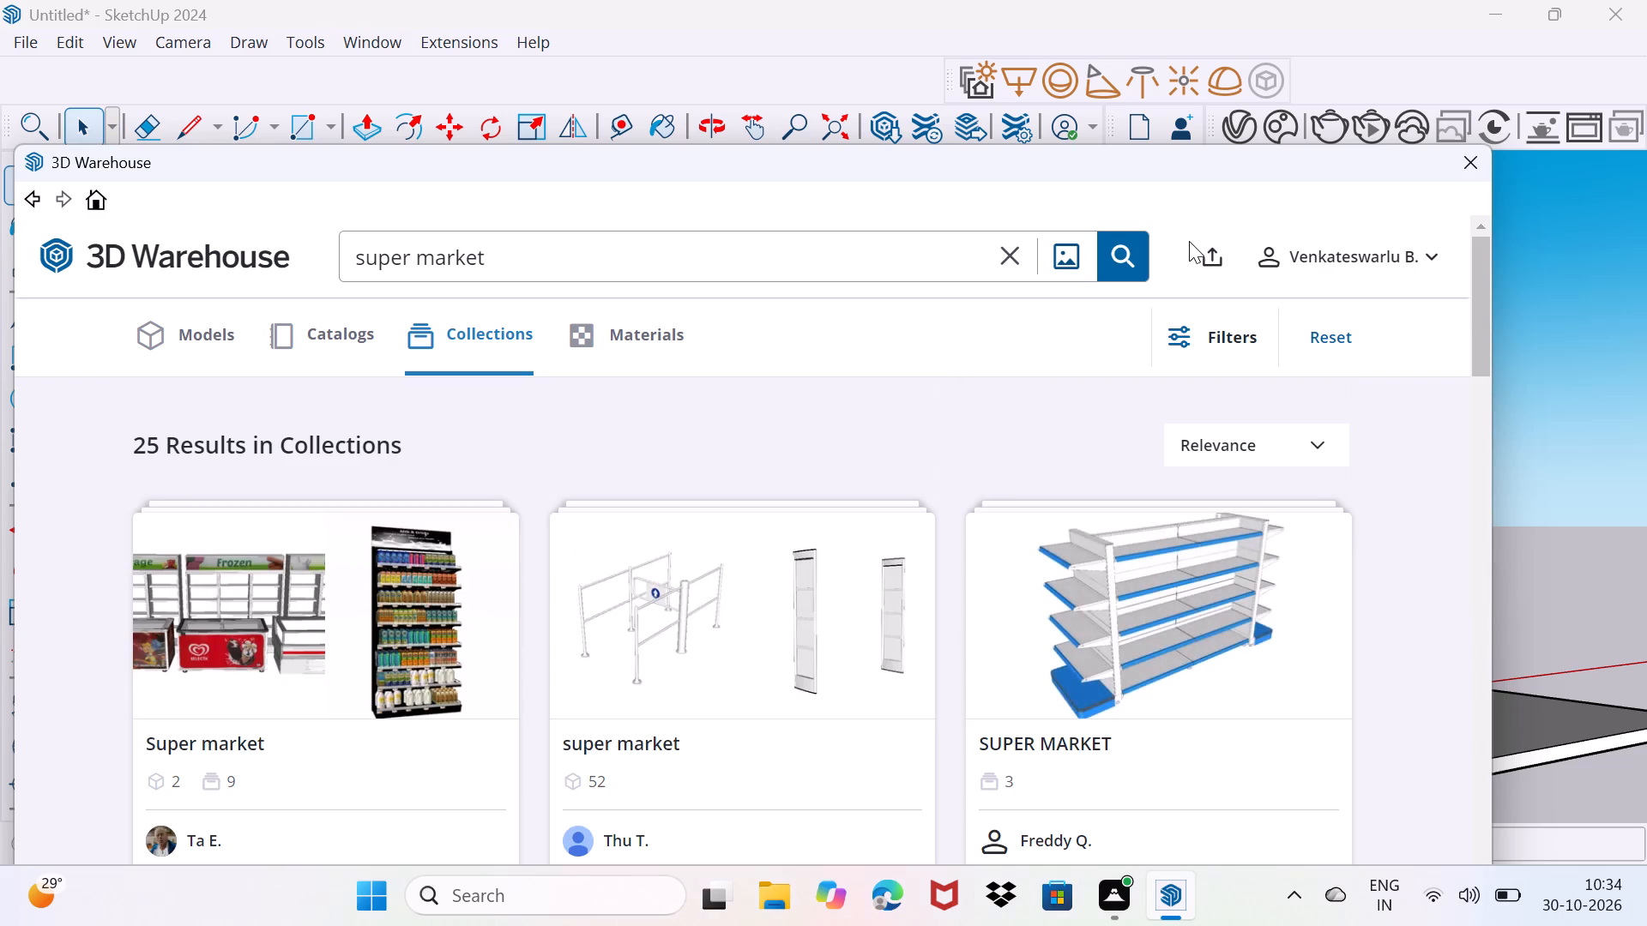
Look through the "super market" collections and open the one showing a grocery interior with a shopping cart and fruit stands.
scroll(811, 463, down, 4)
scroll(674, 574, down, 4)
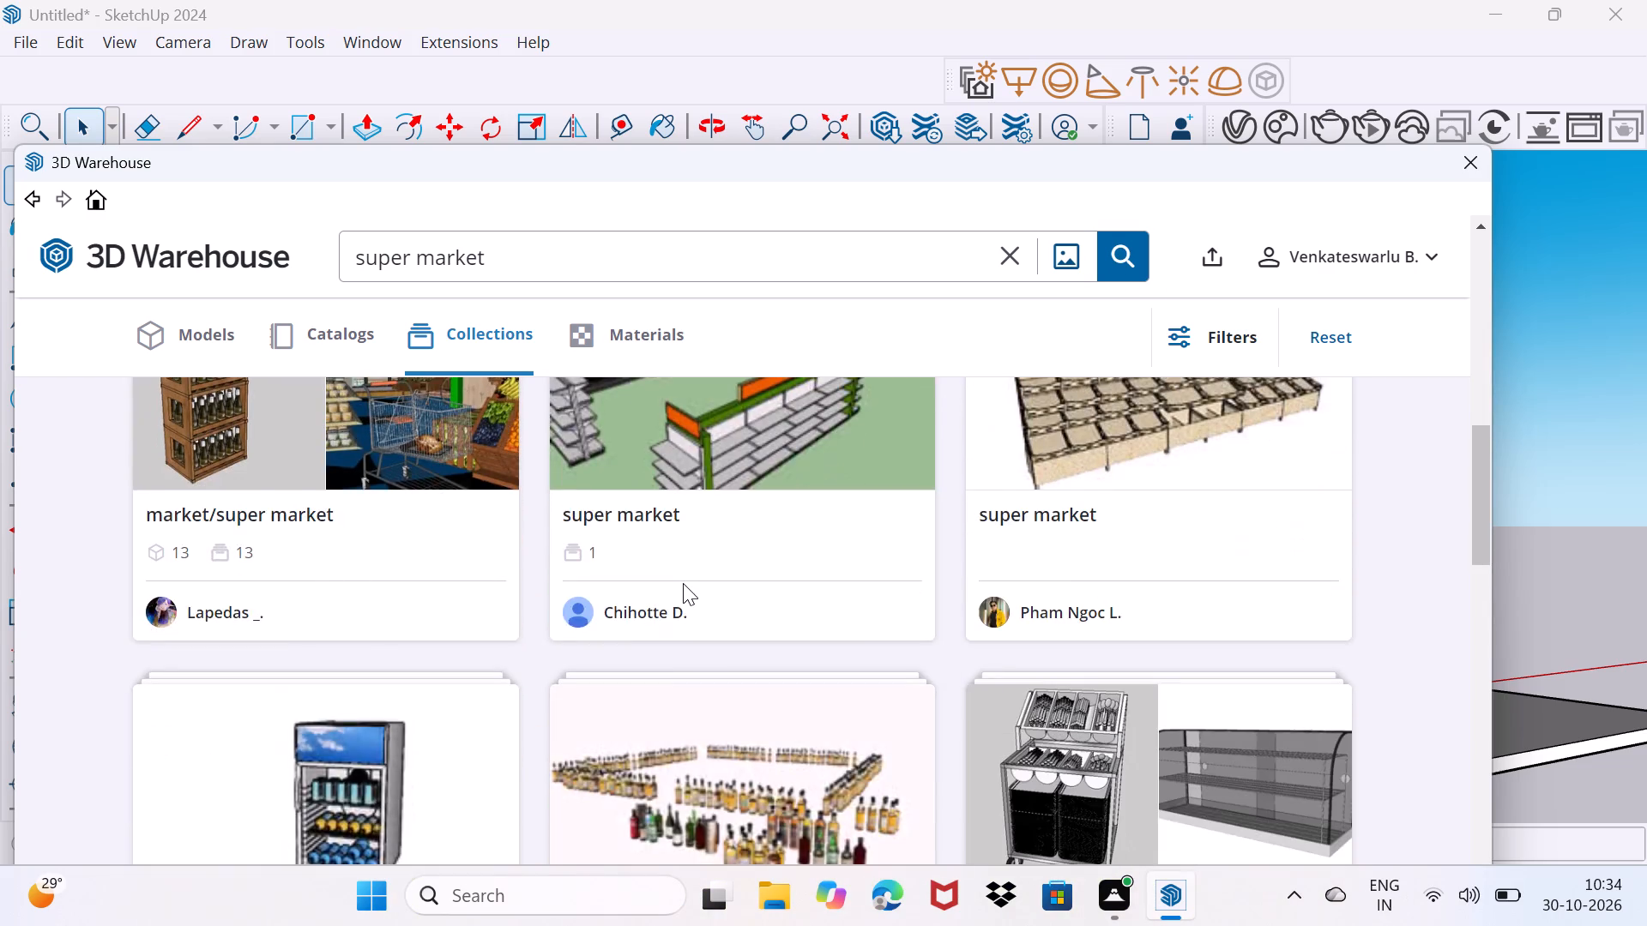
scroll(683, 583, up, 4)
scroll(697, 574, down, 3)
scroll(701, 577, up, 2)
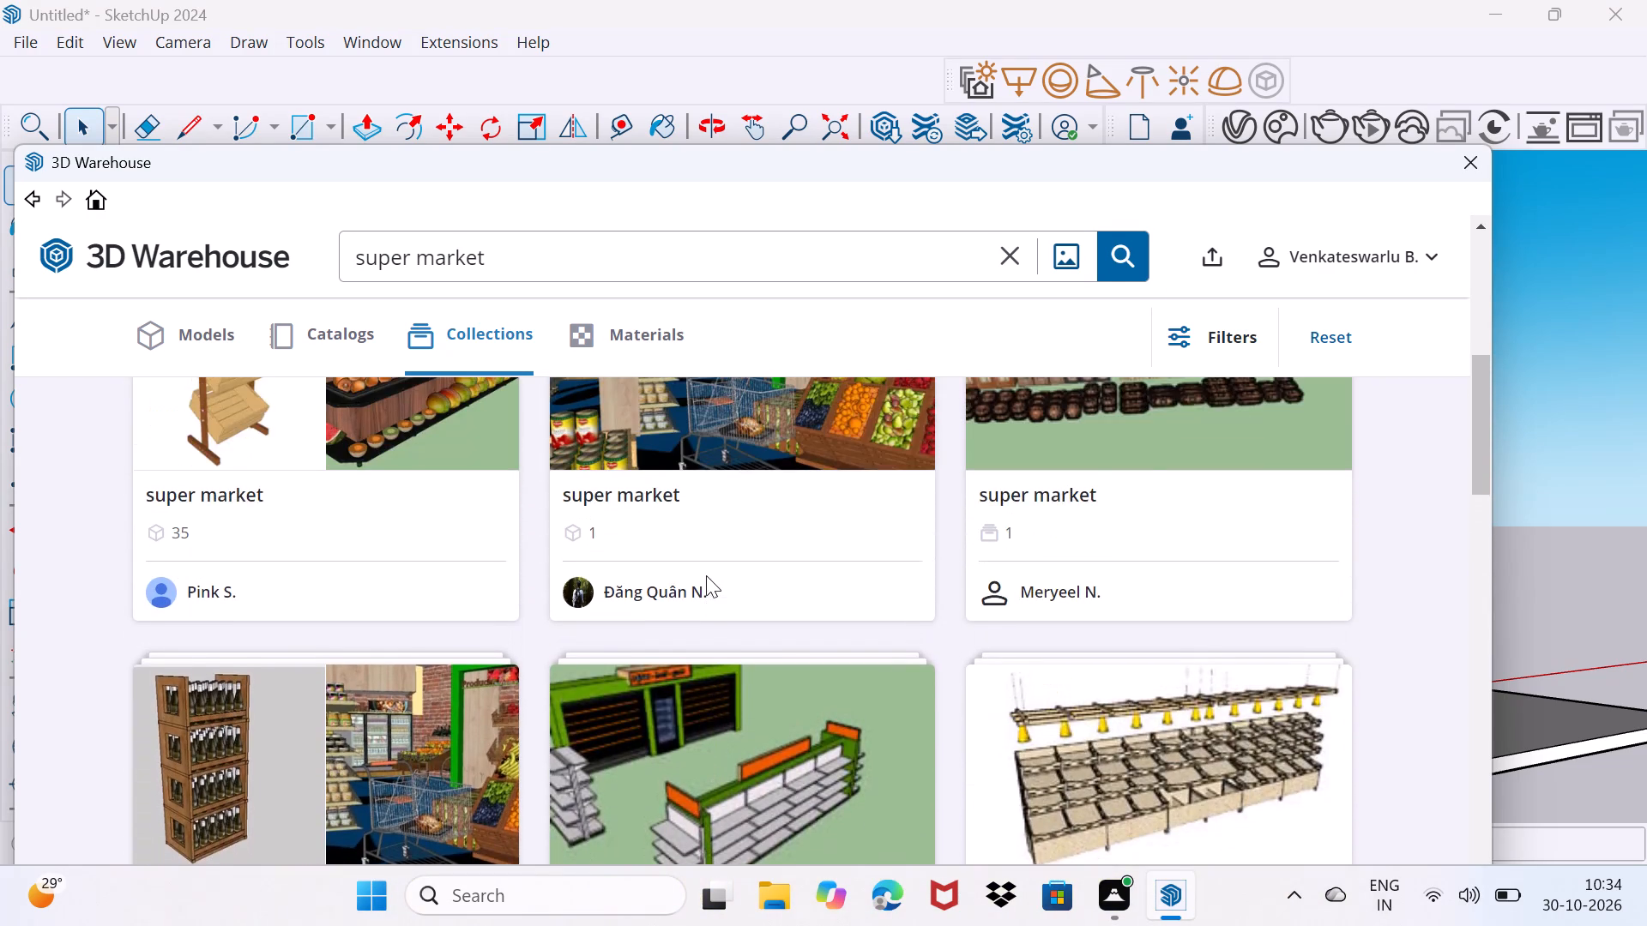
scroll(706, 575, down, 1)
scroll(711, 577, up, 1)
click(848, 477)
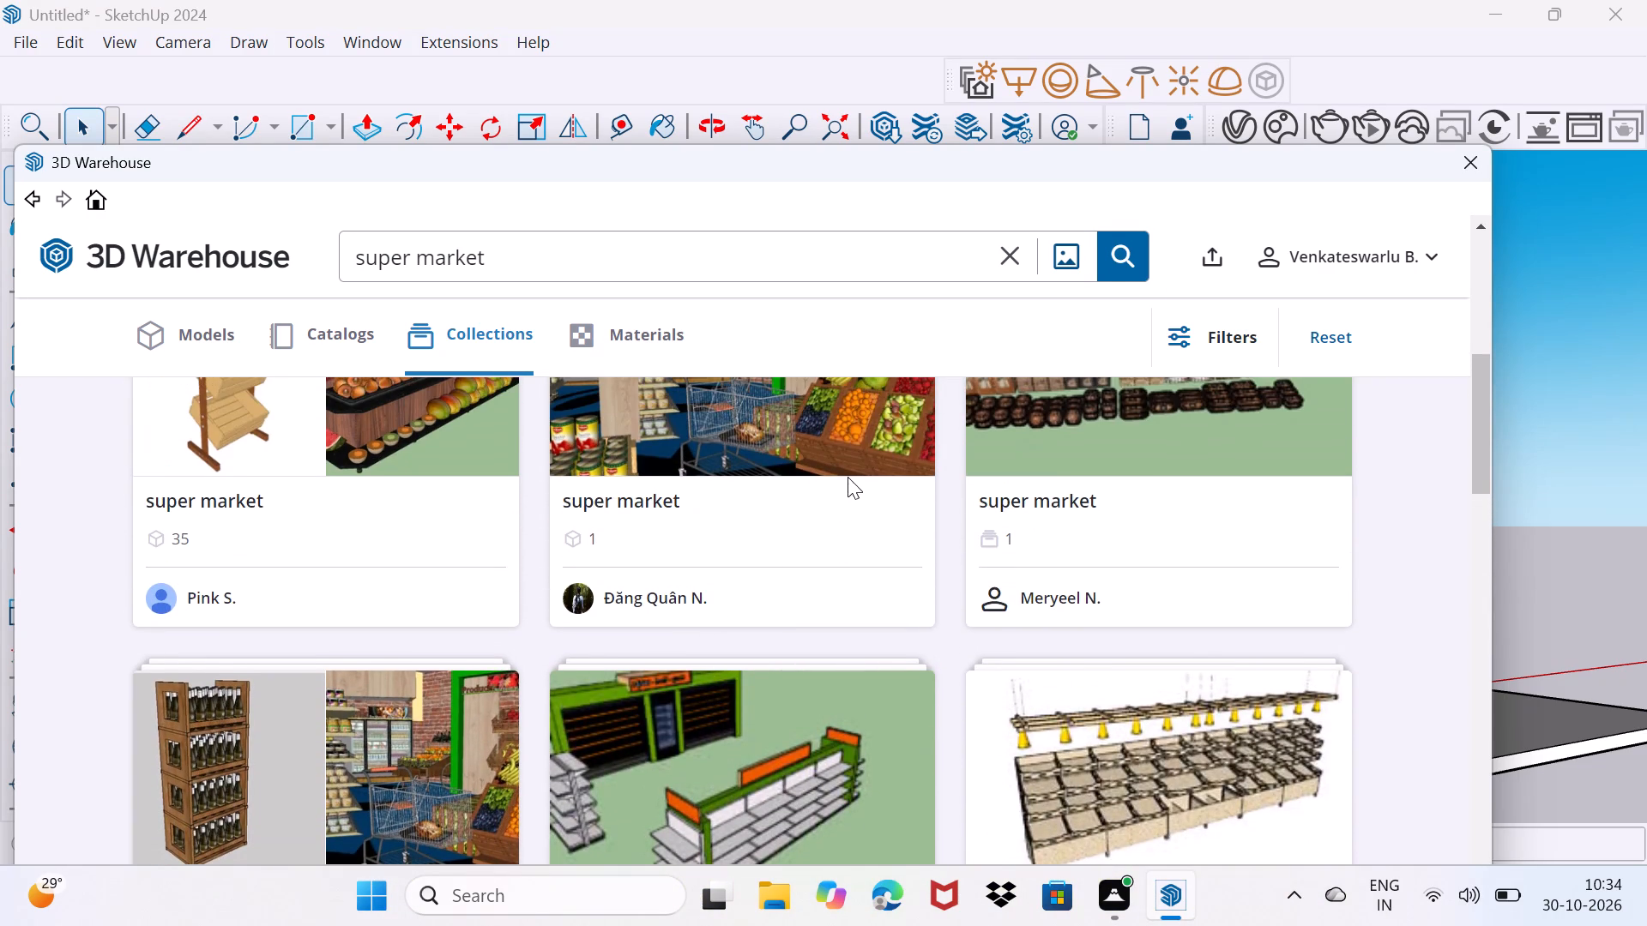
click(816, 449)
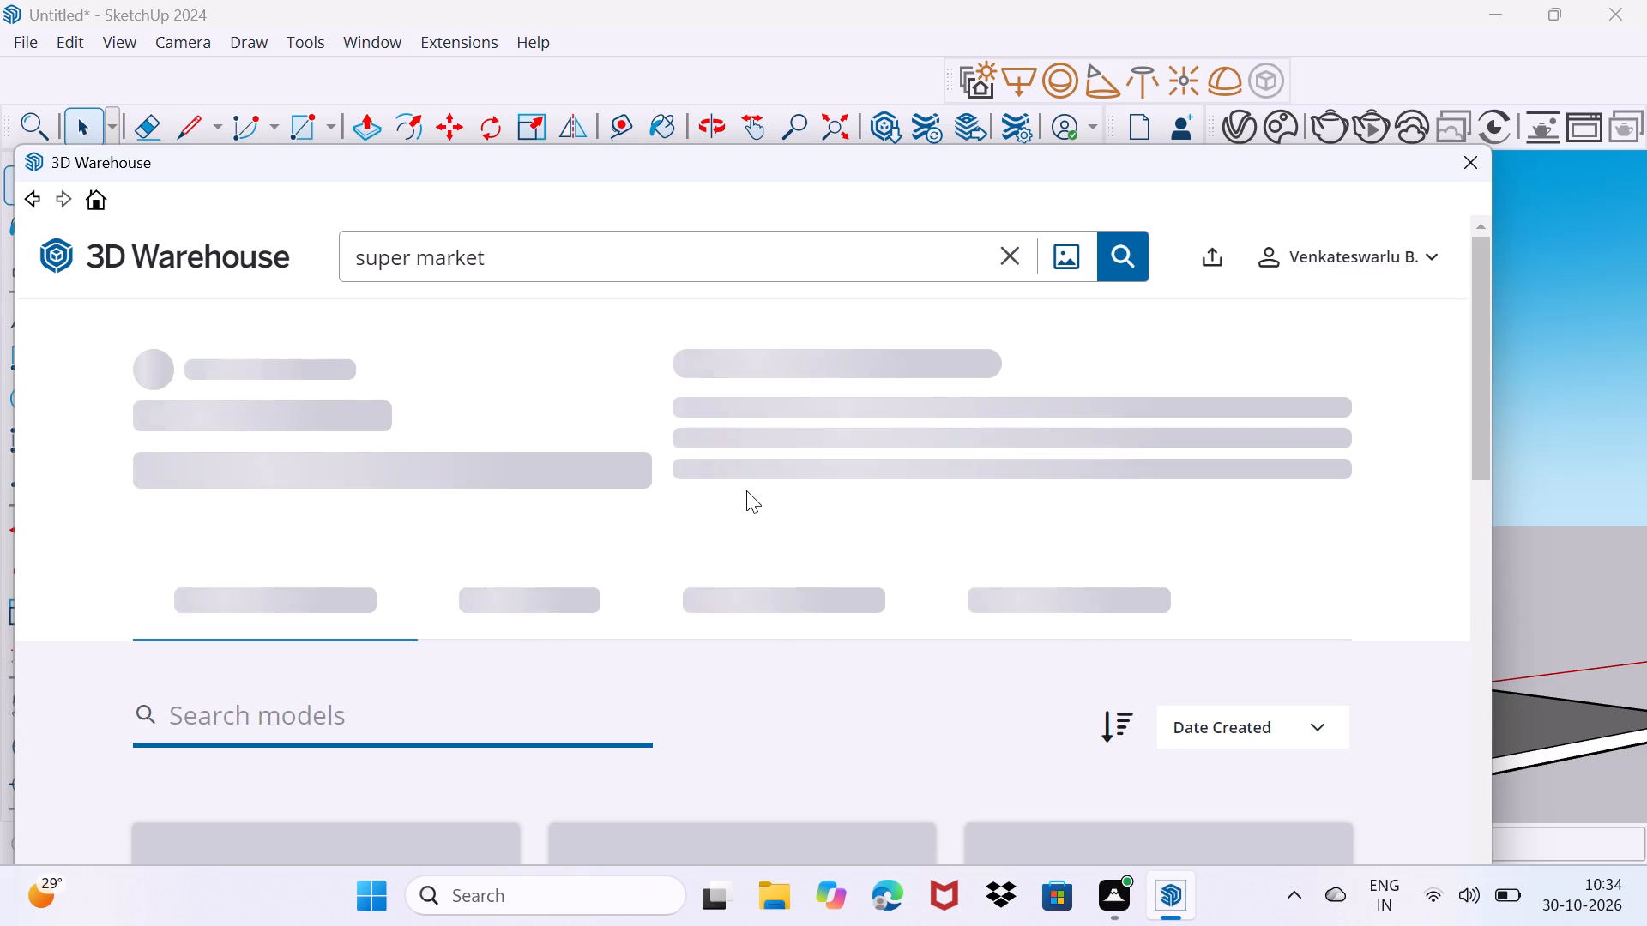
Open the collection's "grocery" model and download it directly into the SketchUp model.
scroll(746, 490, down, 6)
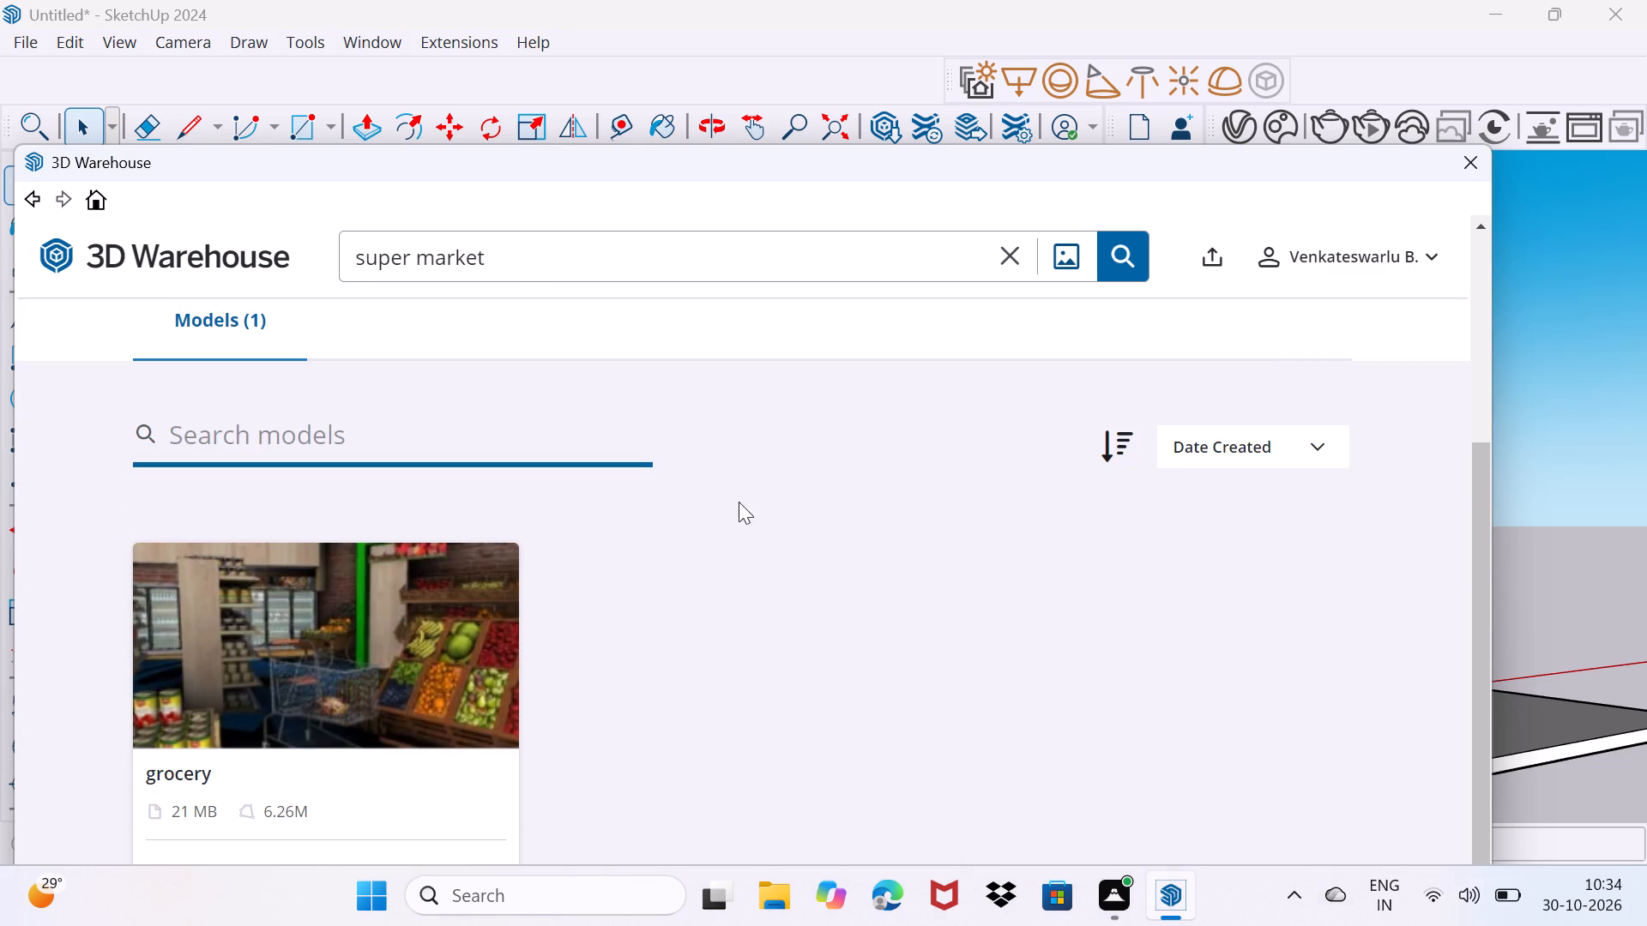
scroll(338, 616, down, 2)
click(358, 652)
scroll(468, 617, down, 2)
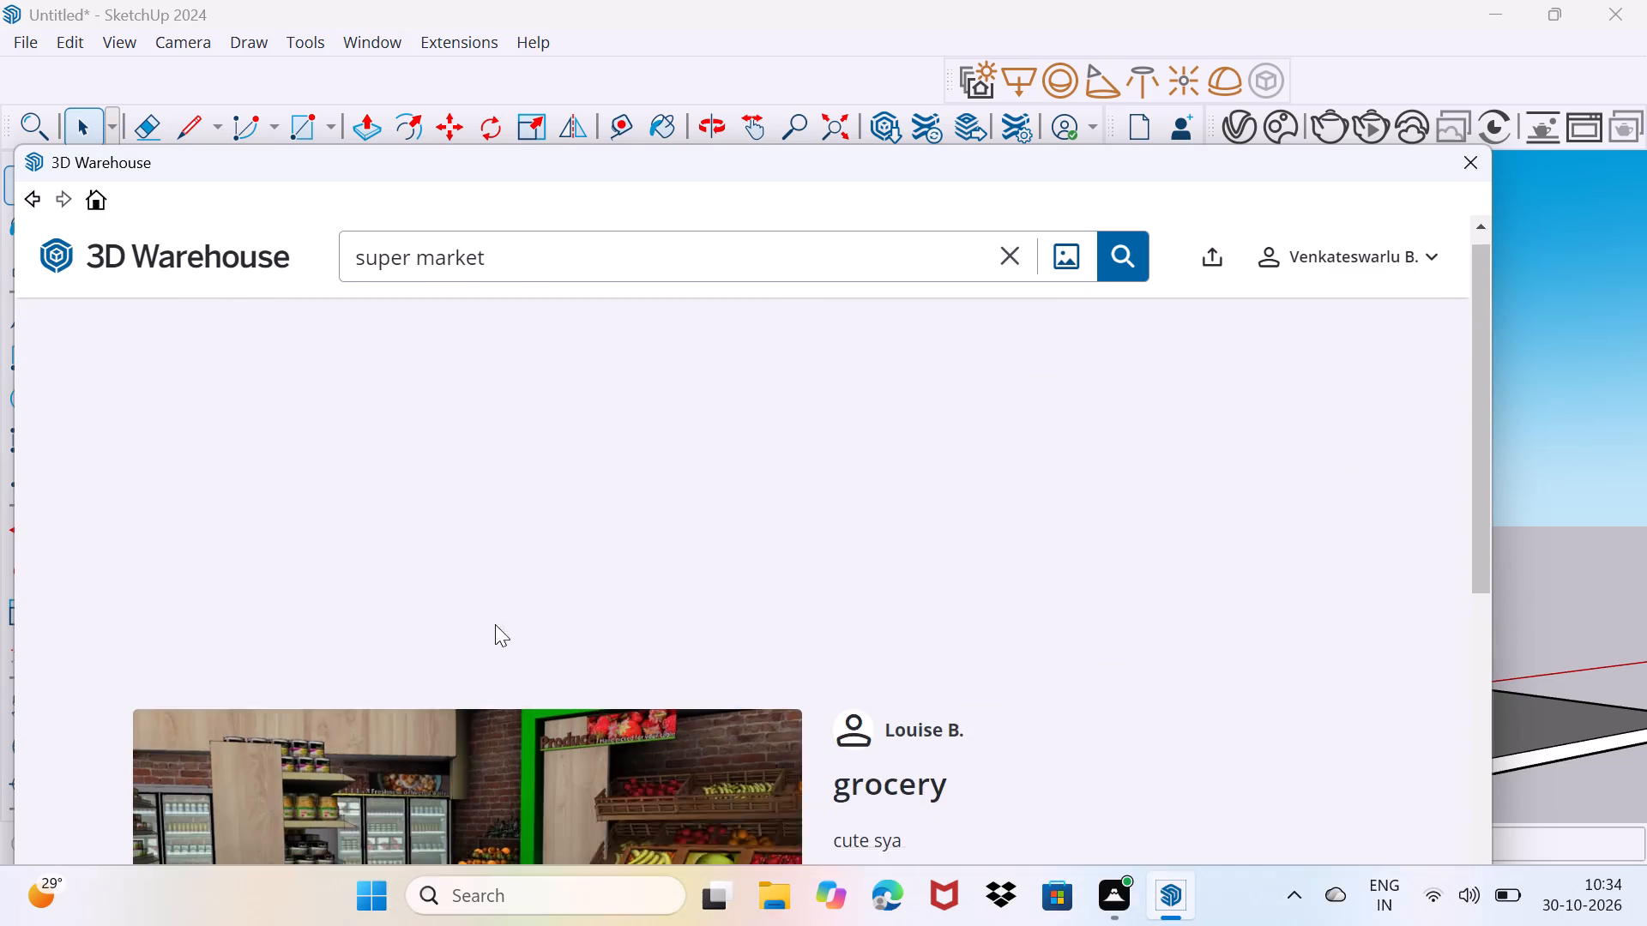
scroll(495, 624, down, 1)
click(1124, 532)
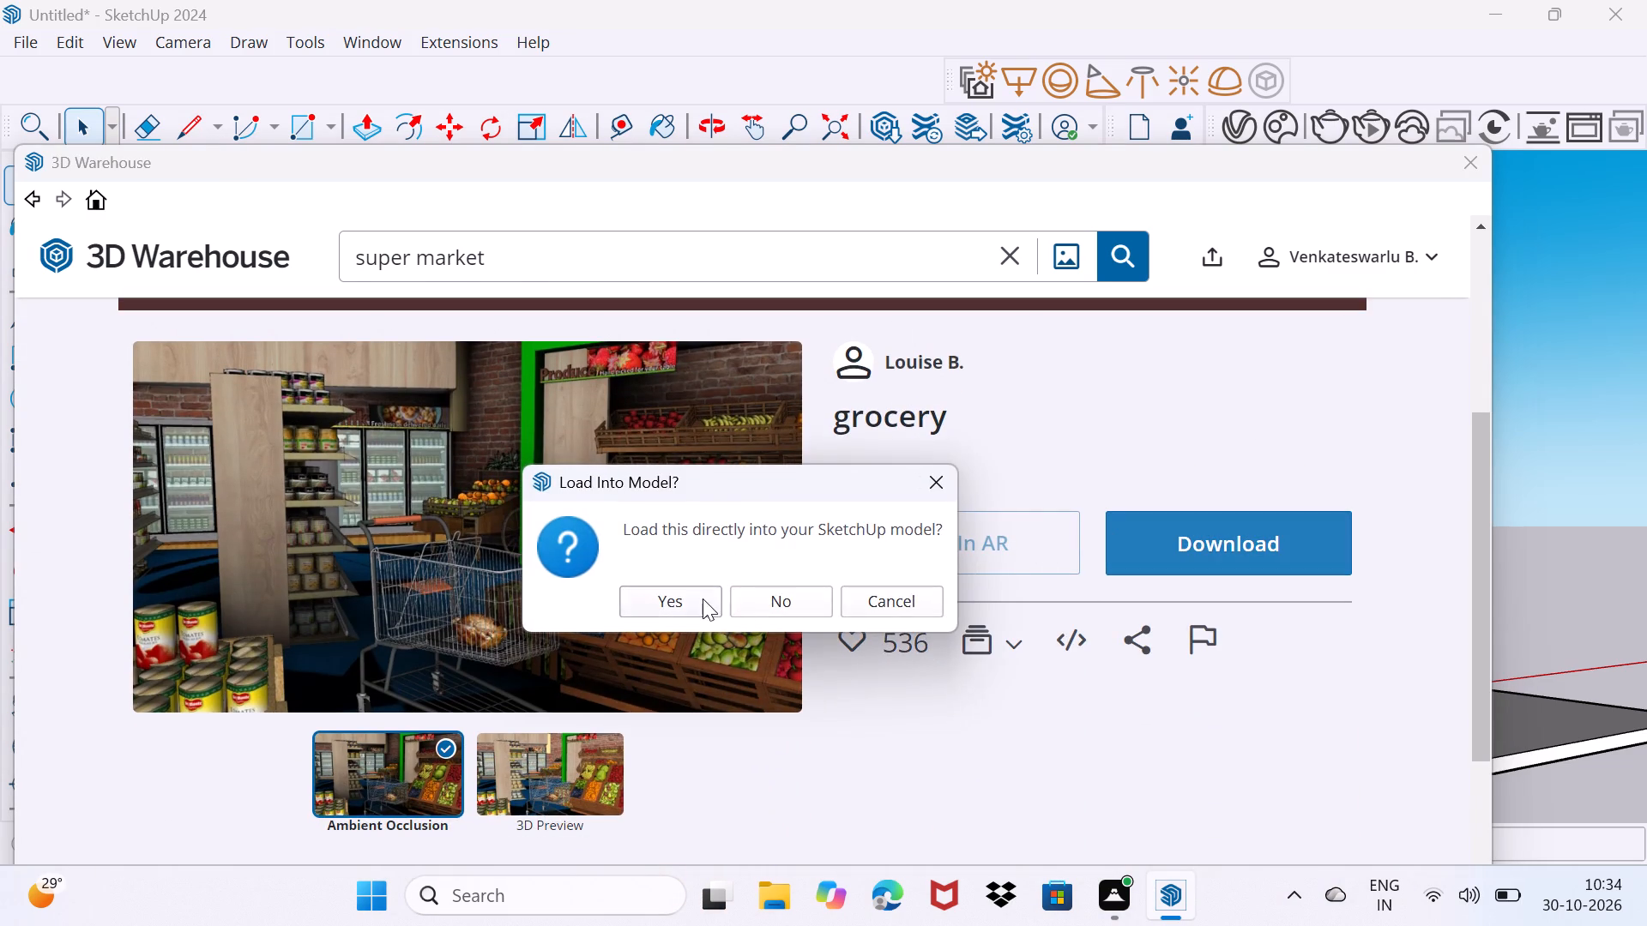
click(686, 598)
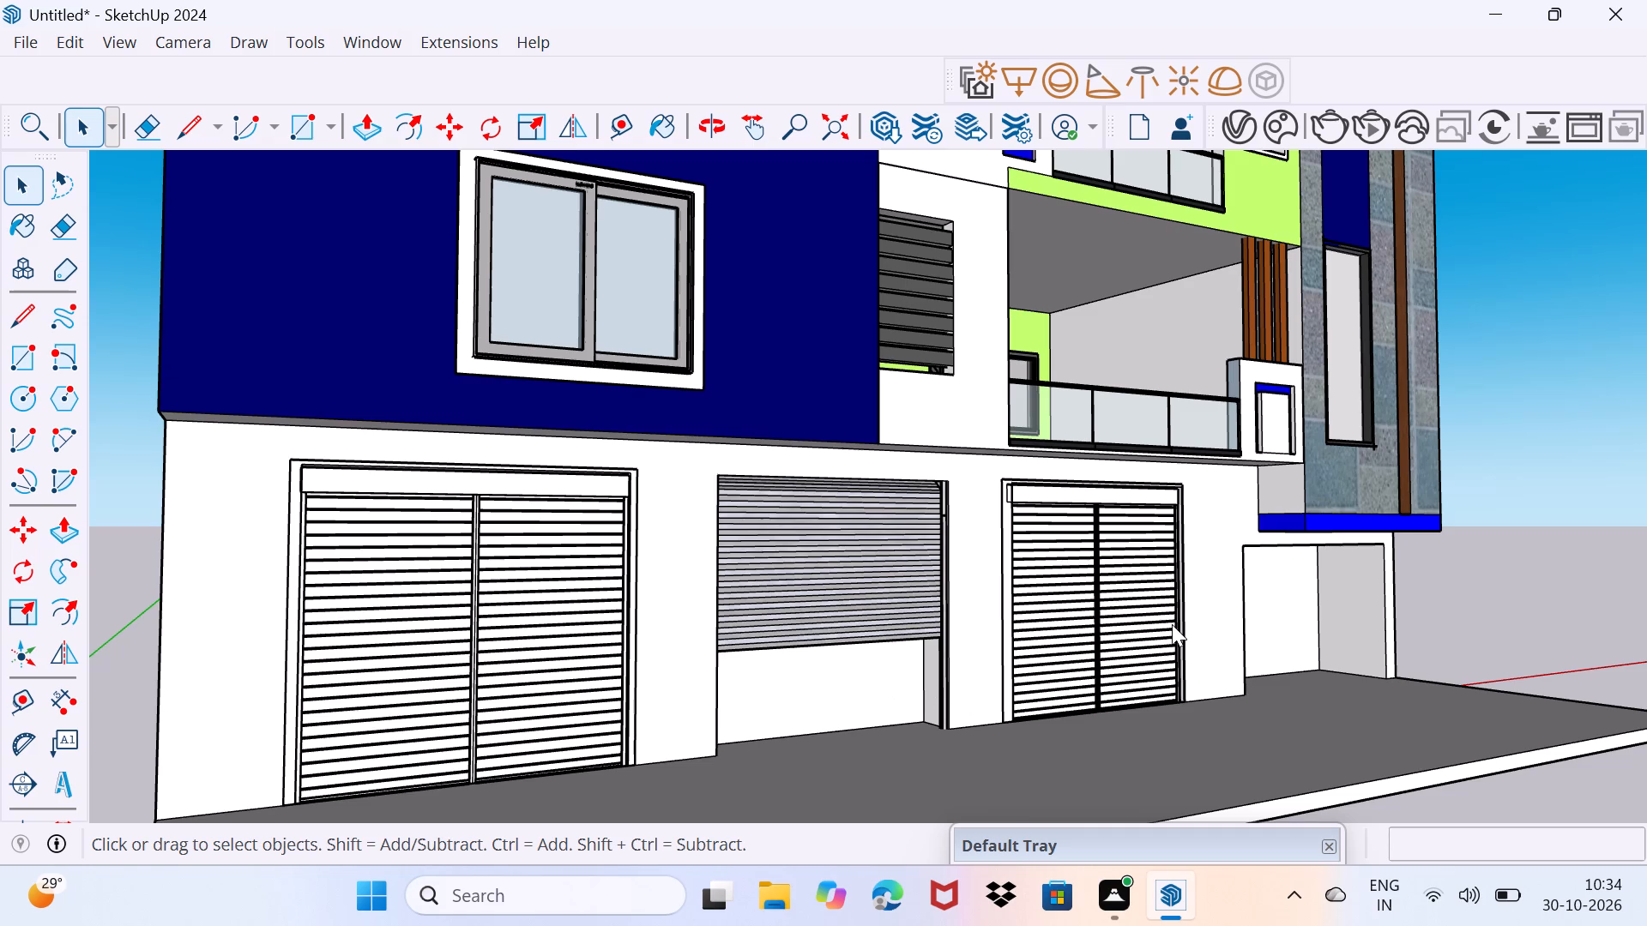
Place the grocery model on the open ground beside the house, clear of its side wall near the red axis.
scroll(1170, 521, down, 2)
scroll(915, 505, down, 12)
scroll(797, 696, up, 2)
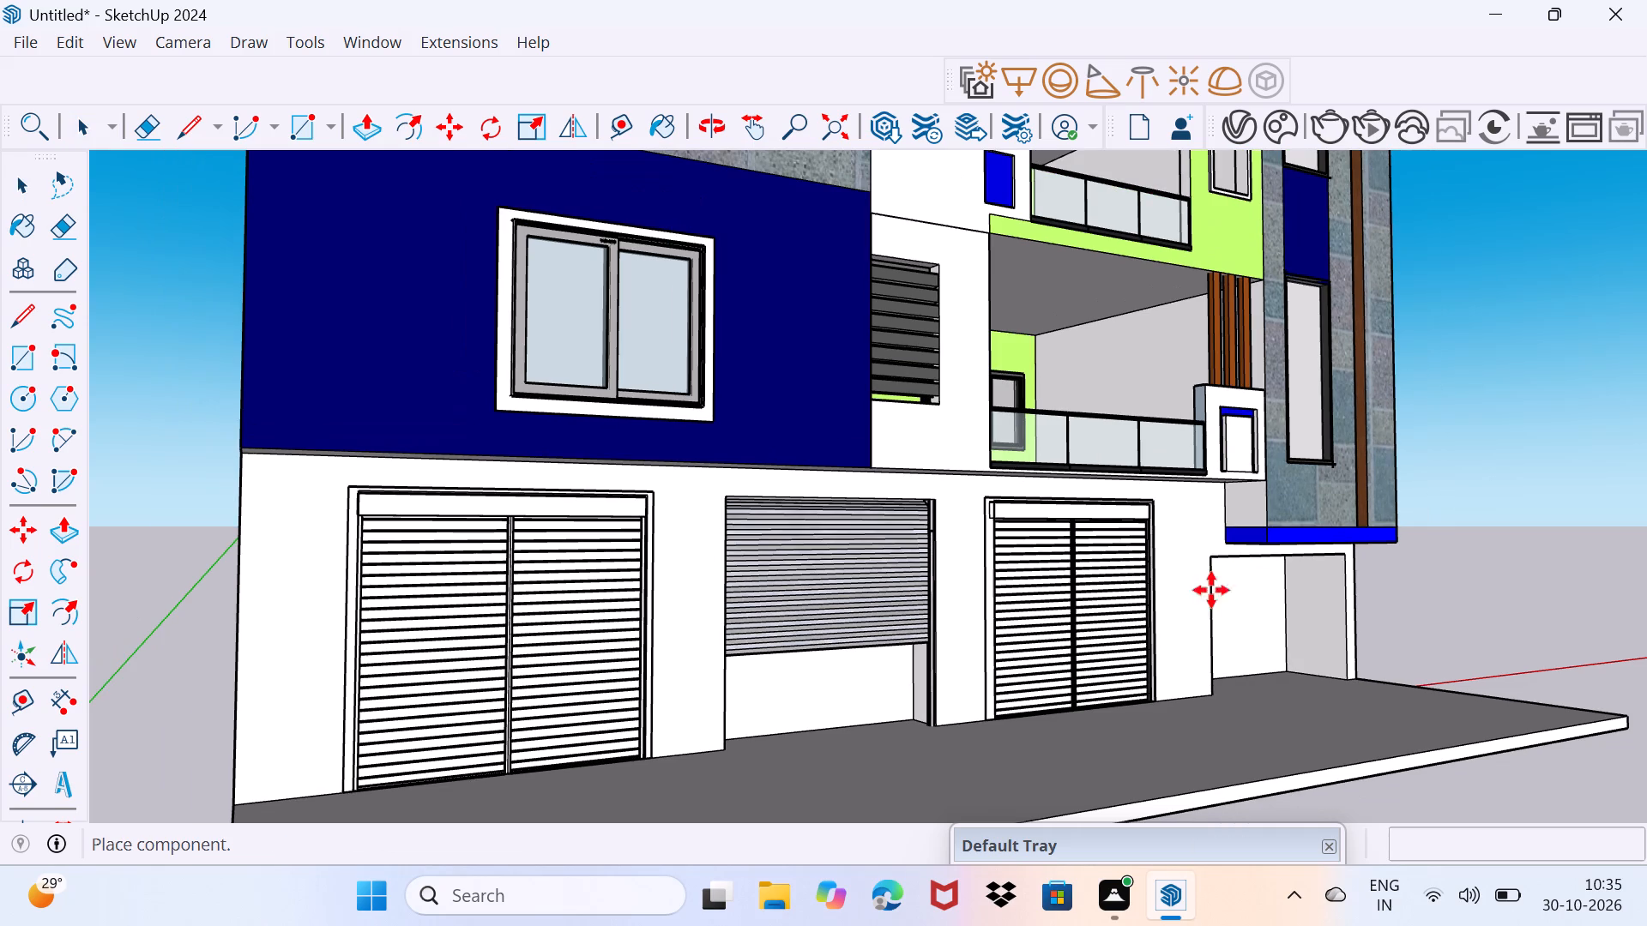
scroll(1105, 705, down, 2)
scroll(1566, 695, down, 10)
scroll(1099, 590, down, 14)
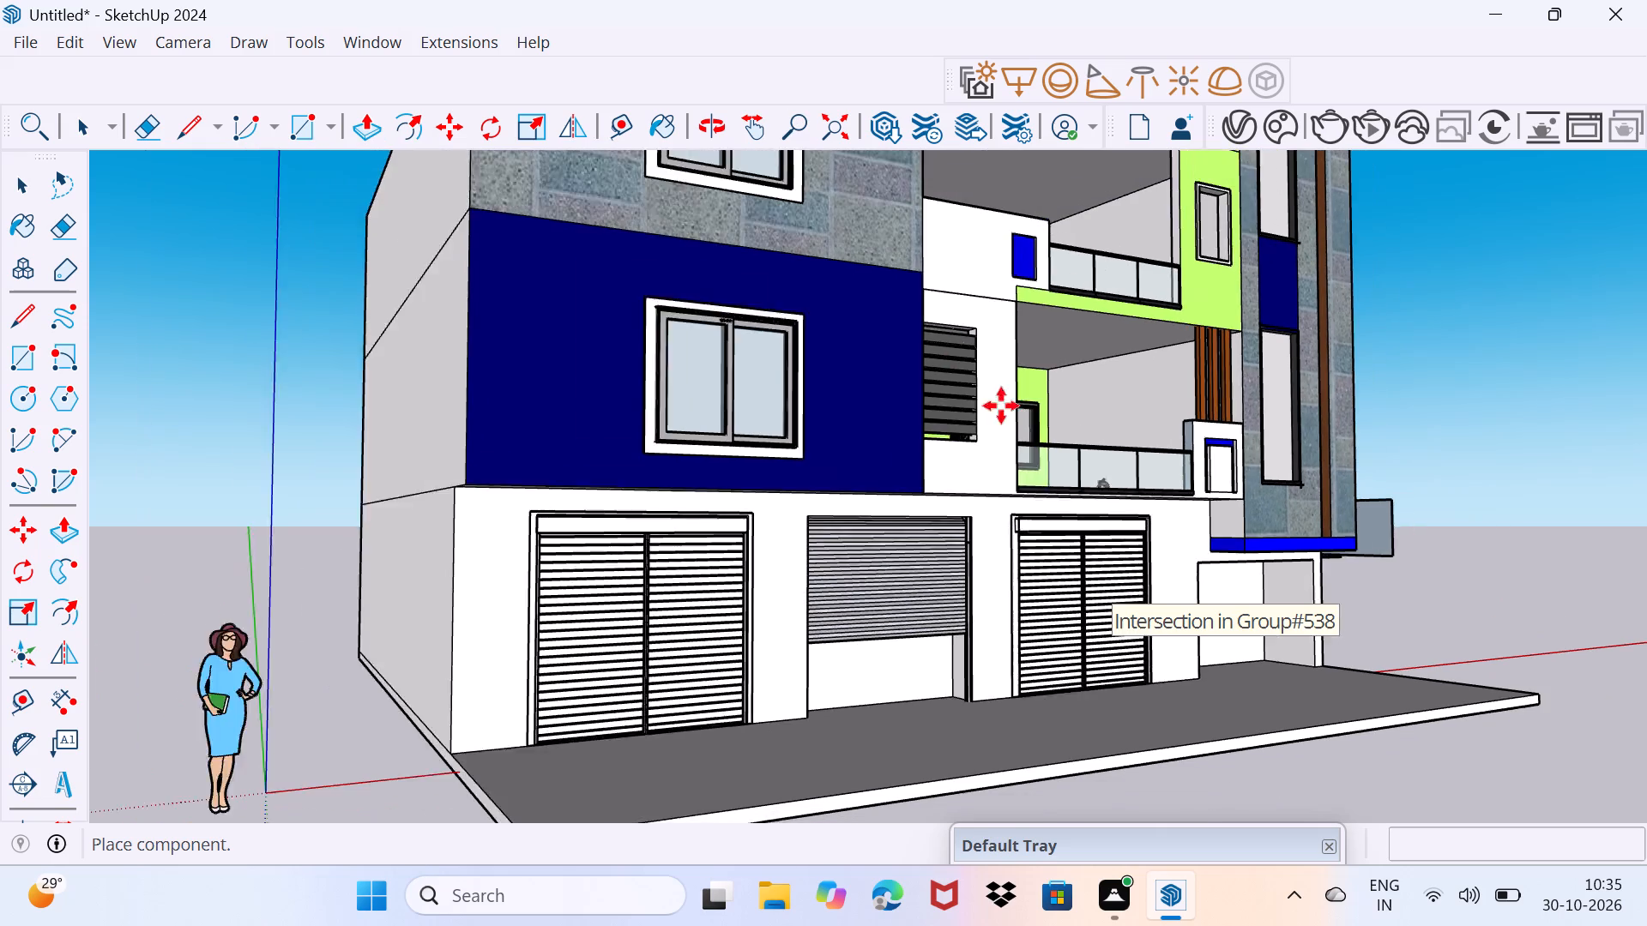
scroll(1194, 643, down, 12)
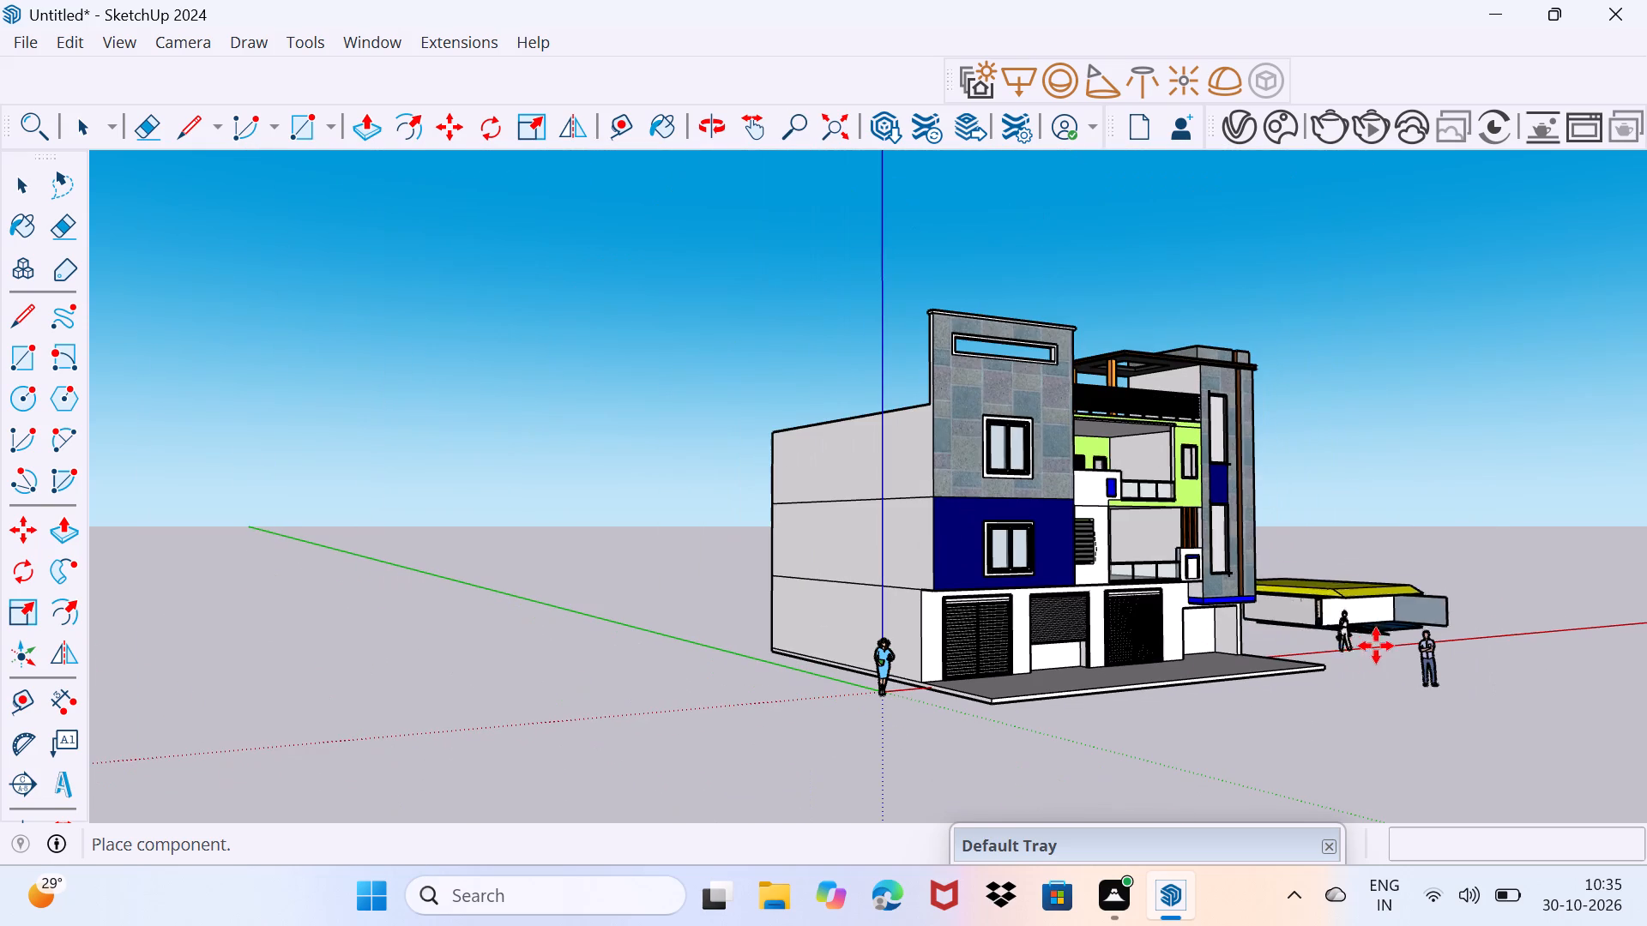
scroll(1334, 655, up, 3)
middle_drag(1380, 630, 1038, 717)
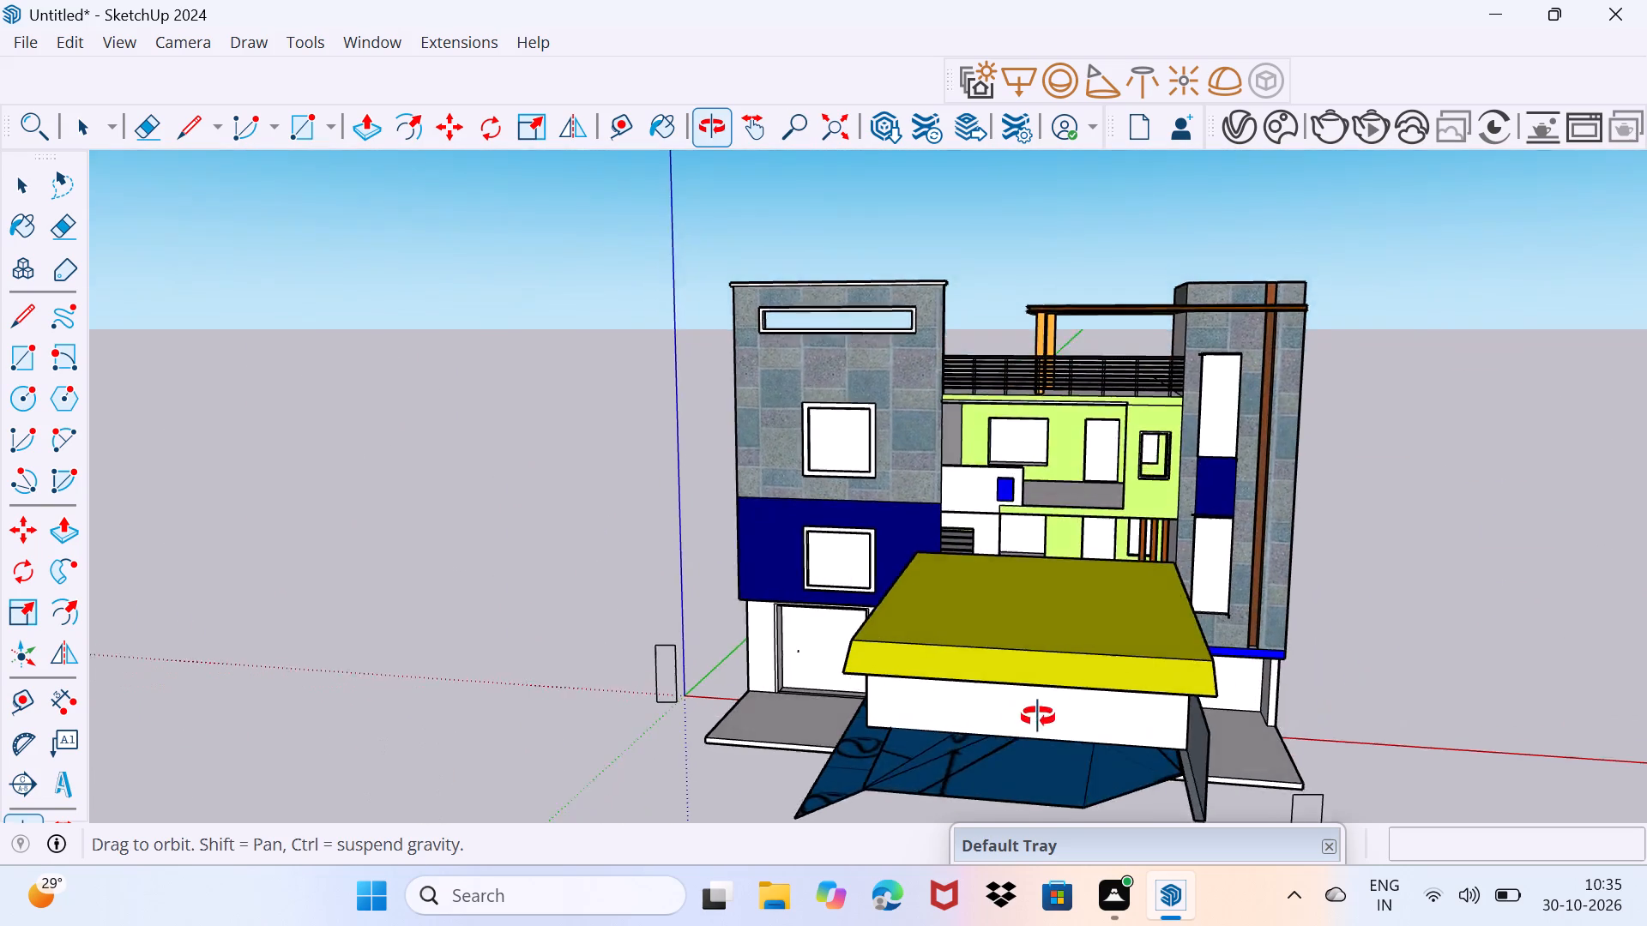
middle_drag(1038, 717, 997, 574)
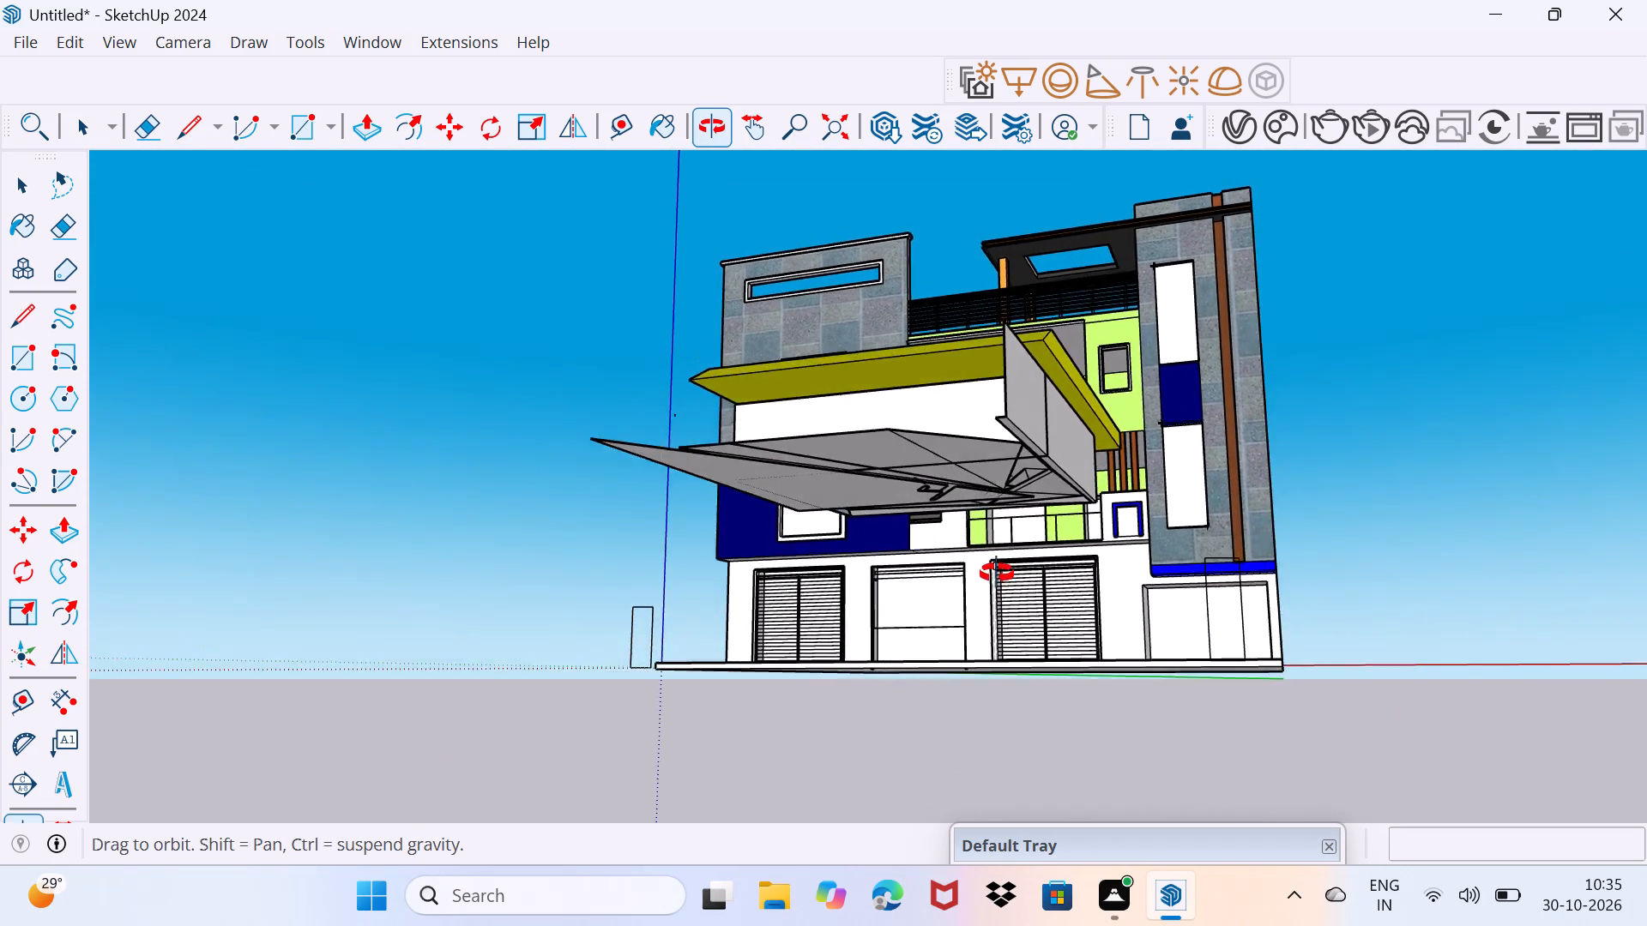
middle_drag(997, 574, 996, 574)
middle_drag(1318, 588, 1300, 693)
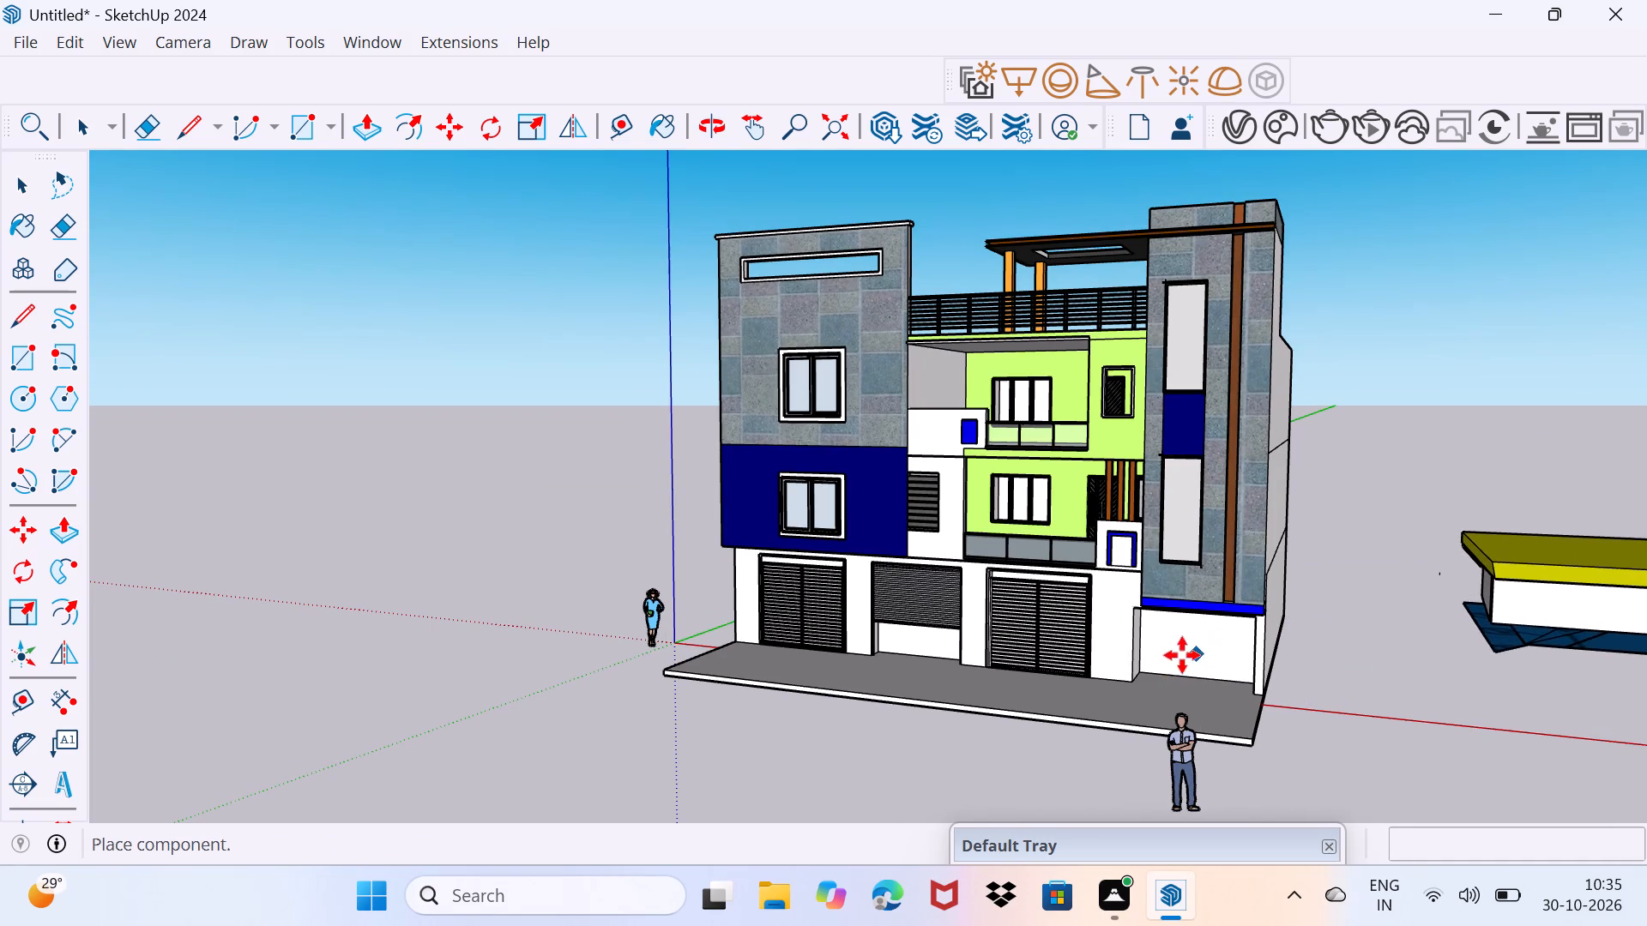
shift+middle_drag(1178, 654, 831, 520)
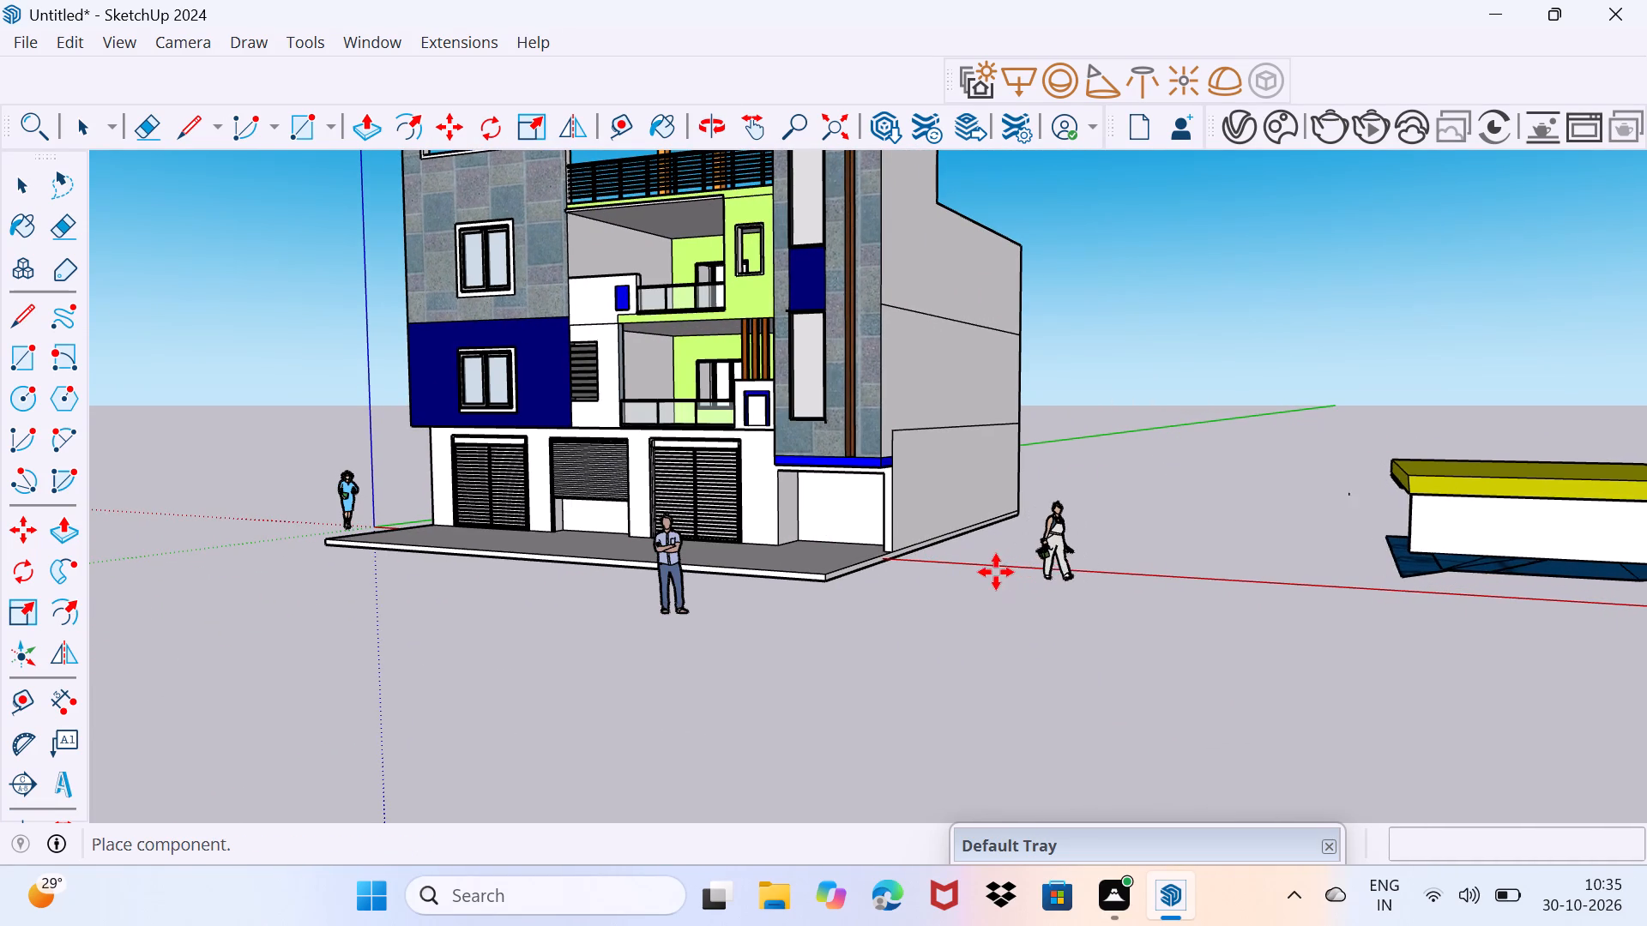
click(959, 568)
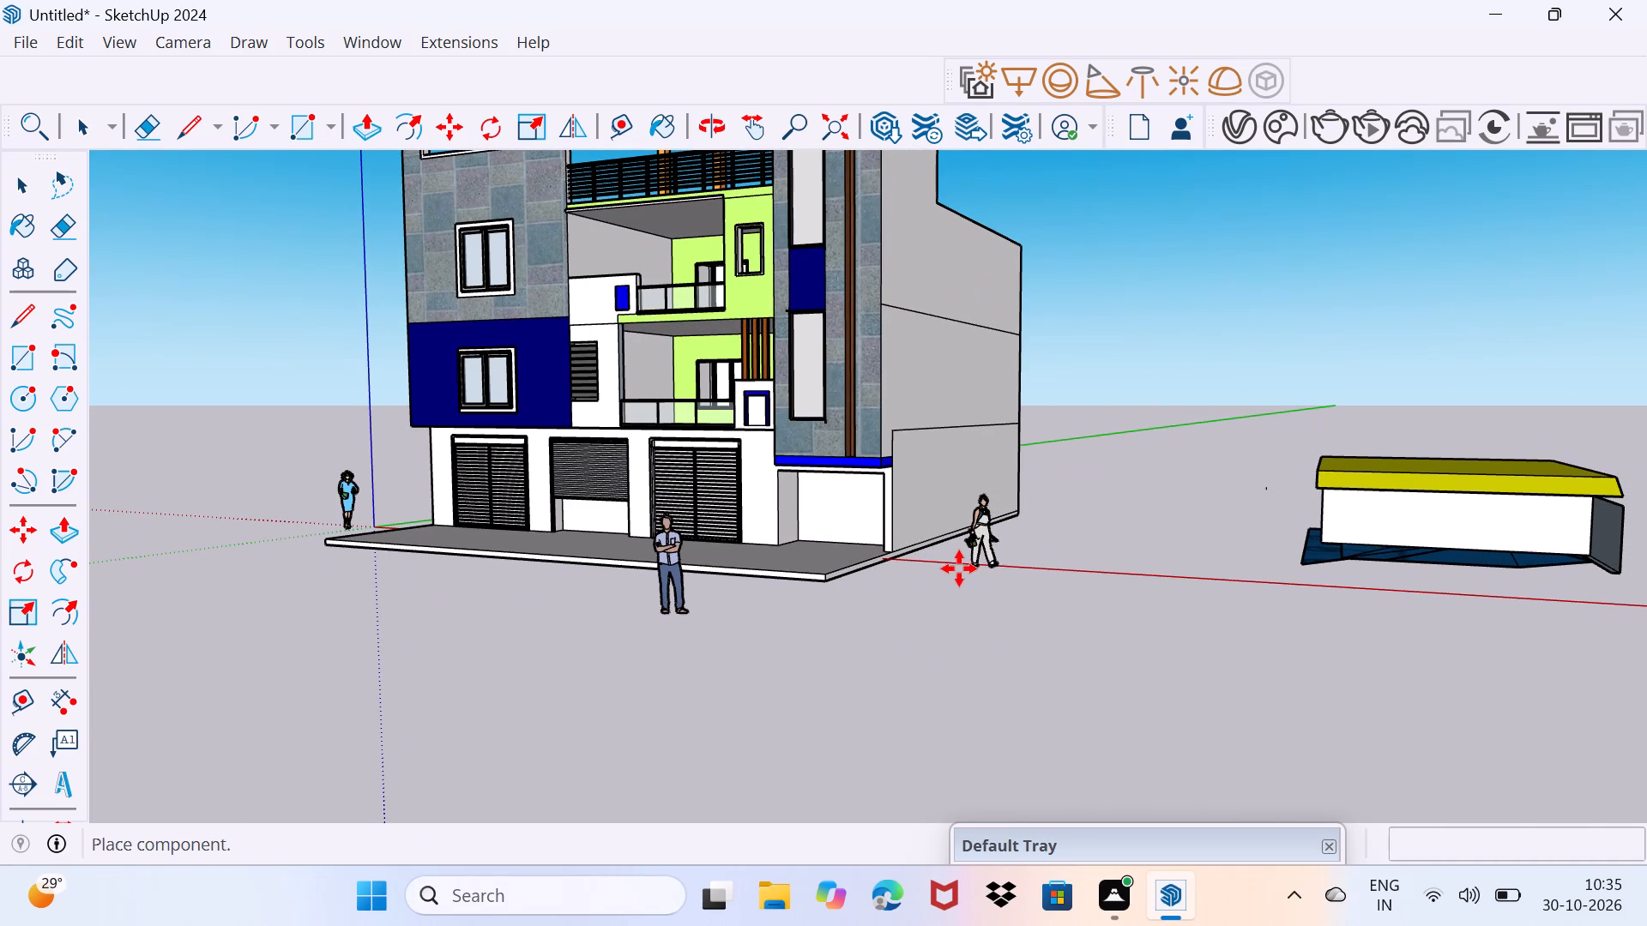
key(space)
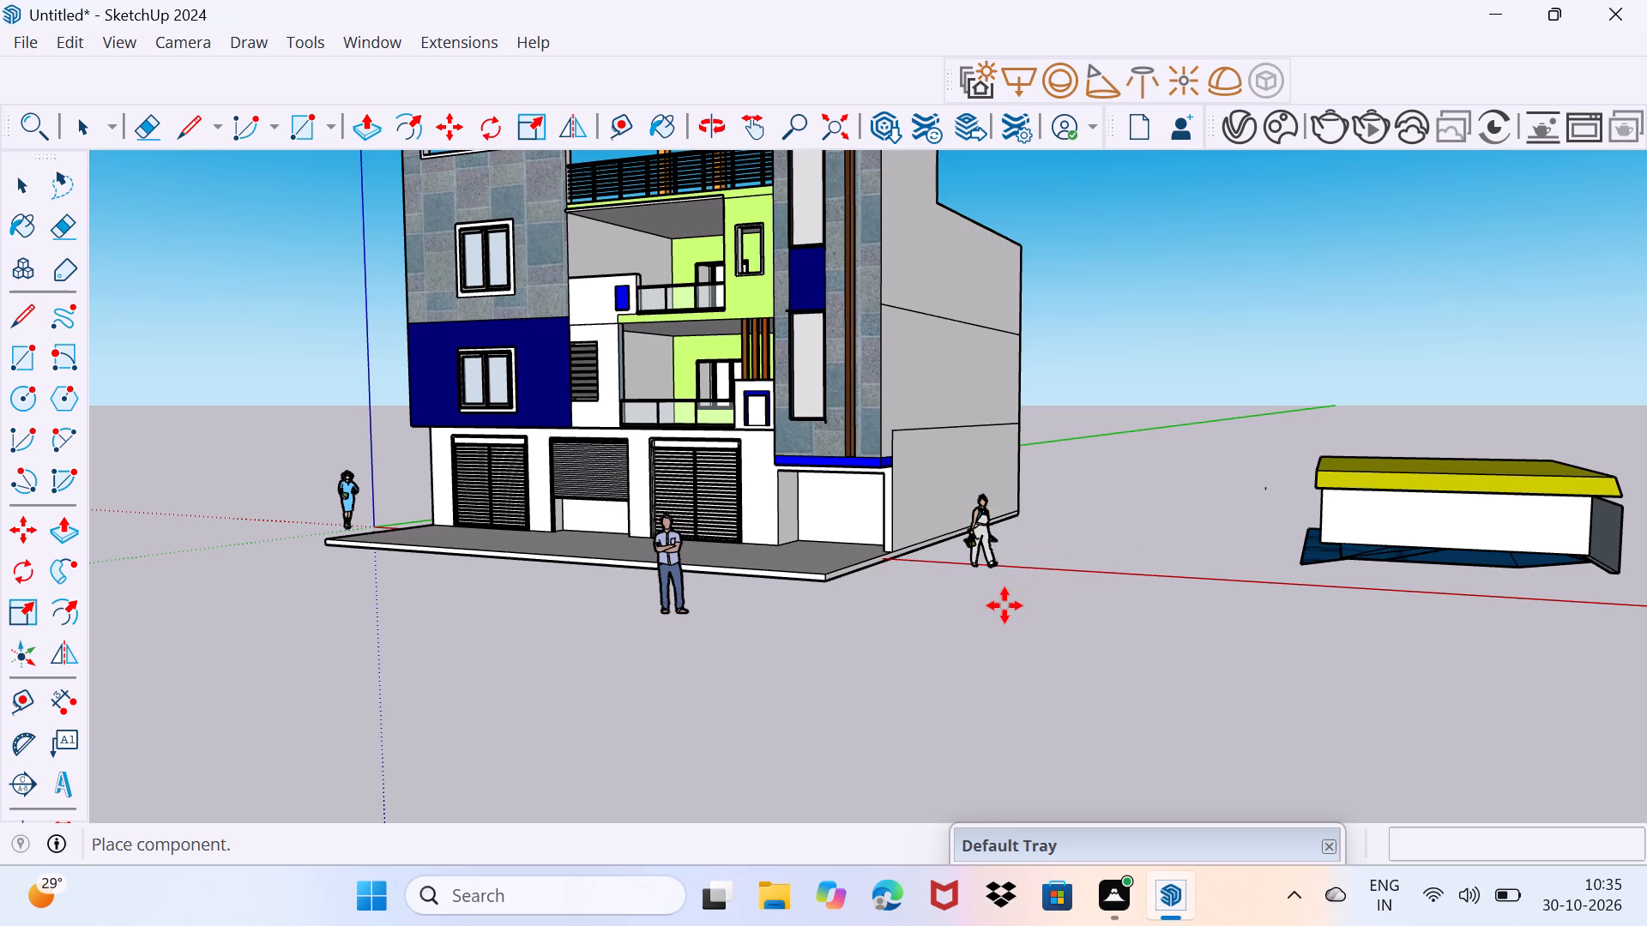
drag(1005, 612, 1211, 639)
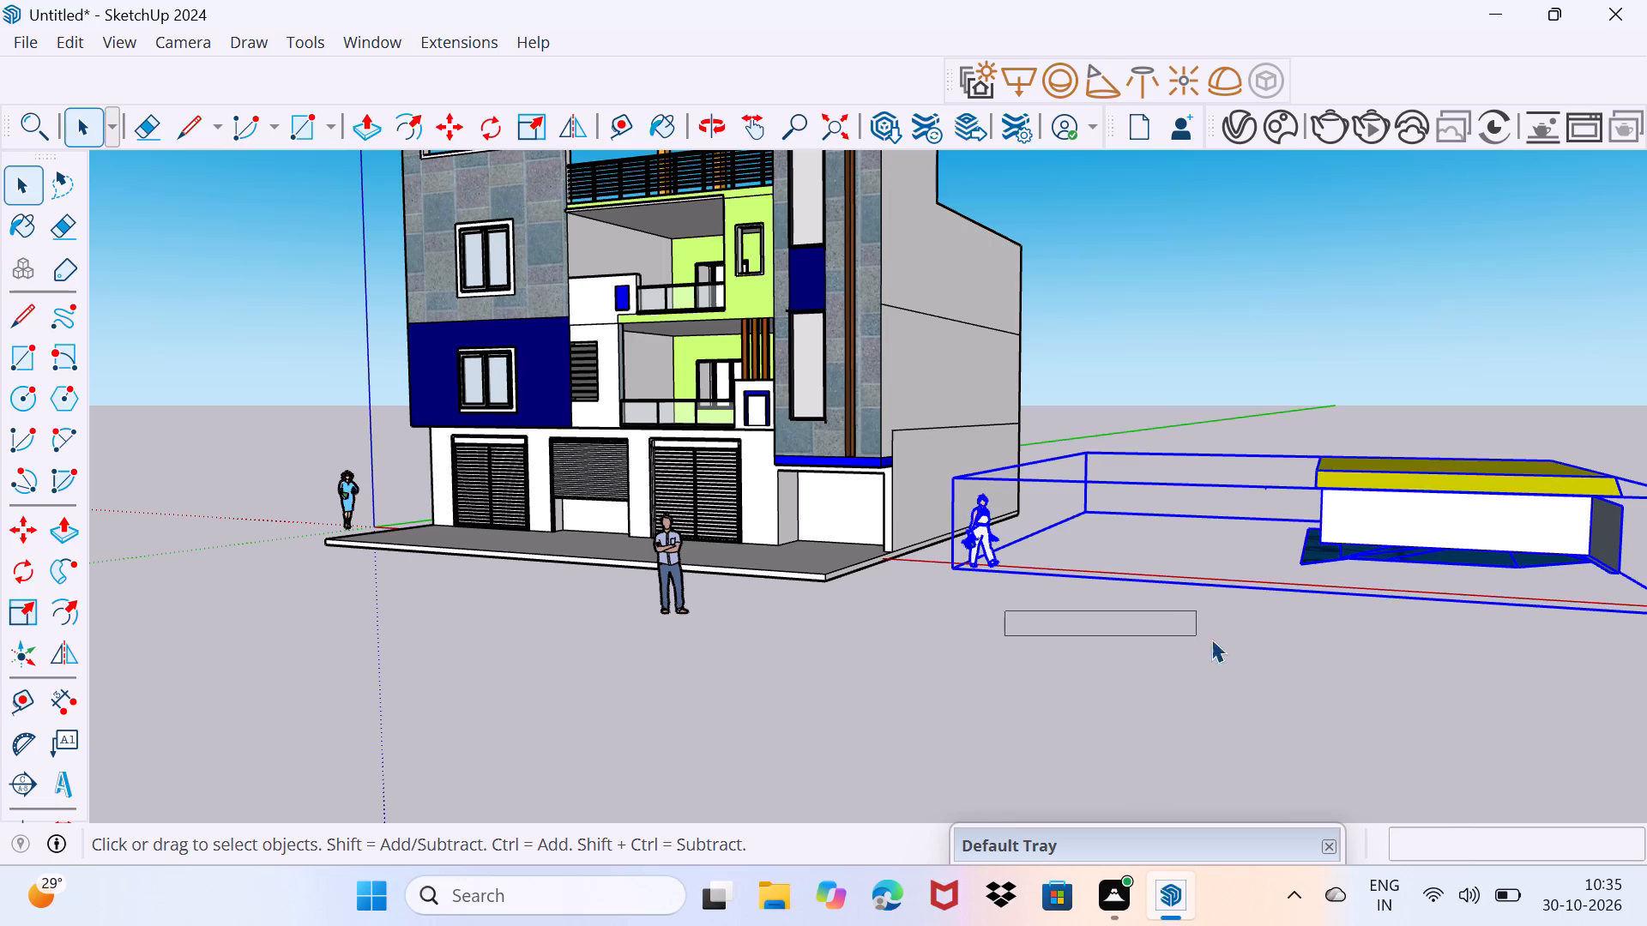
drag(1211, 639, 1222, 627)
click(1113, 632)
drag(1103, 632, 1300, 646)
click(1226, 617)
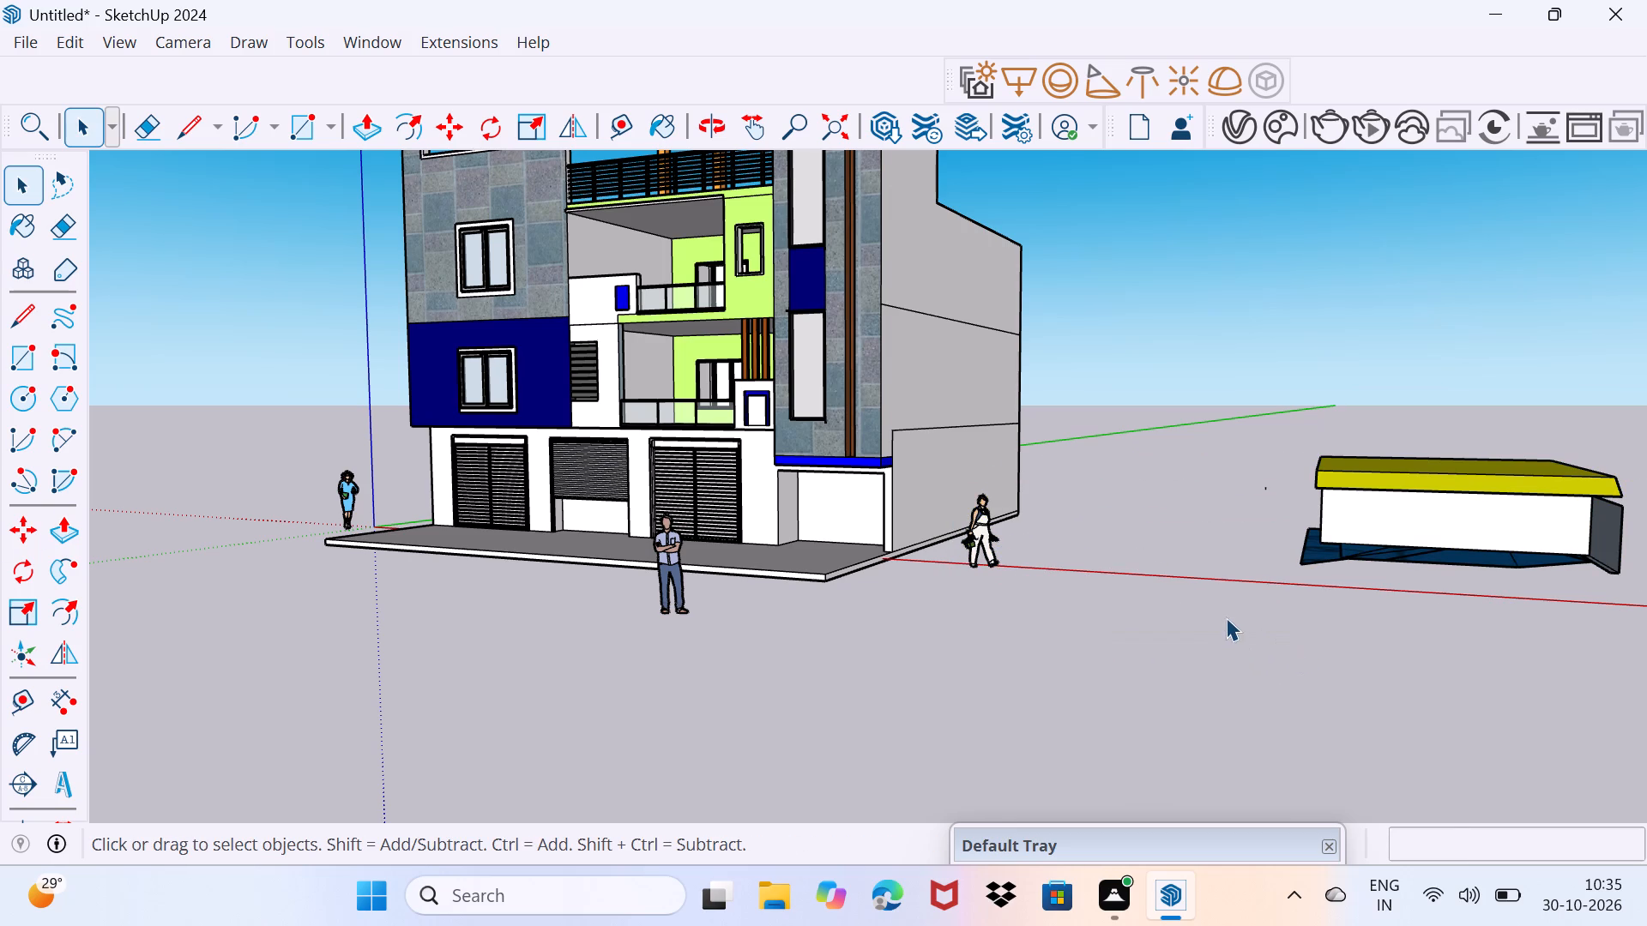
Open the placed grocery model for editing and delete the white outer wall face on the side away from the house.
shift+middle_drag(1053, 626, 1324, 663)
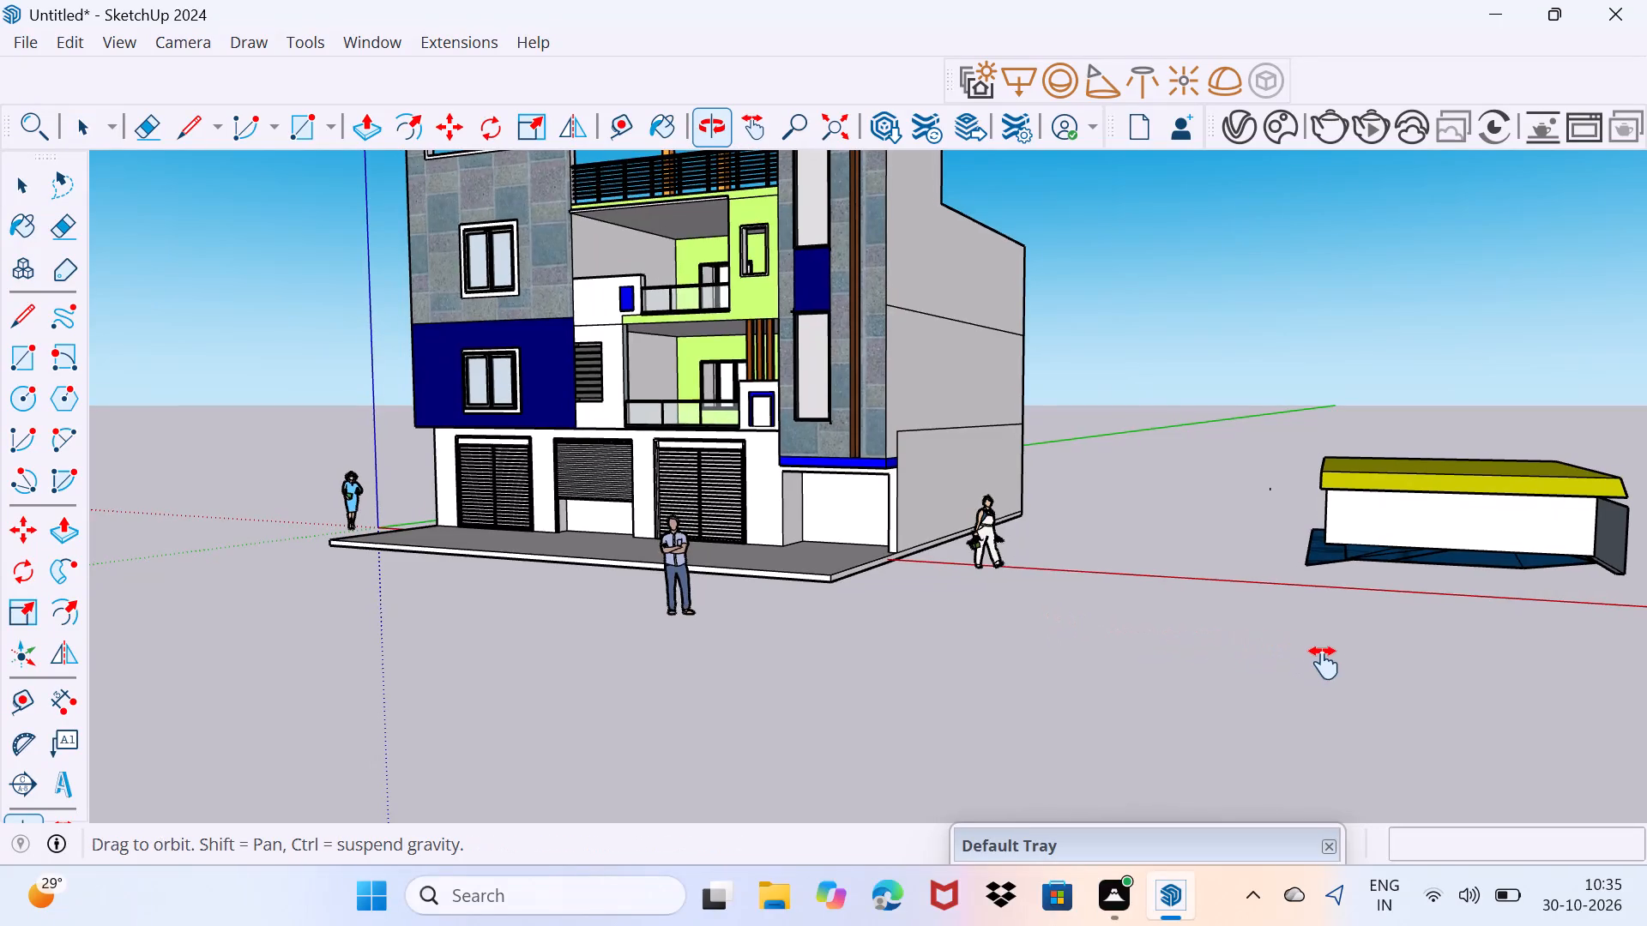
shift+middle_drag(1324, 663, 932, 598)
middle_drag(912, 594, 1178, 644)
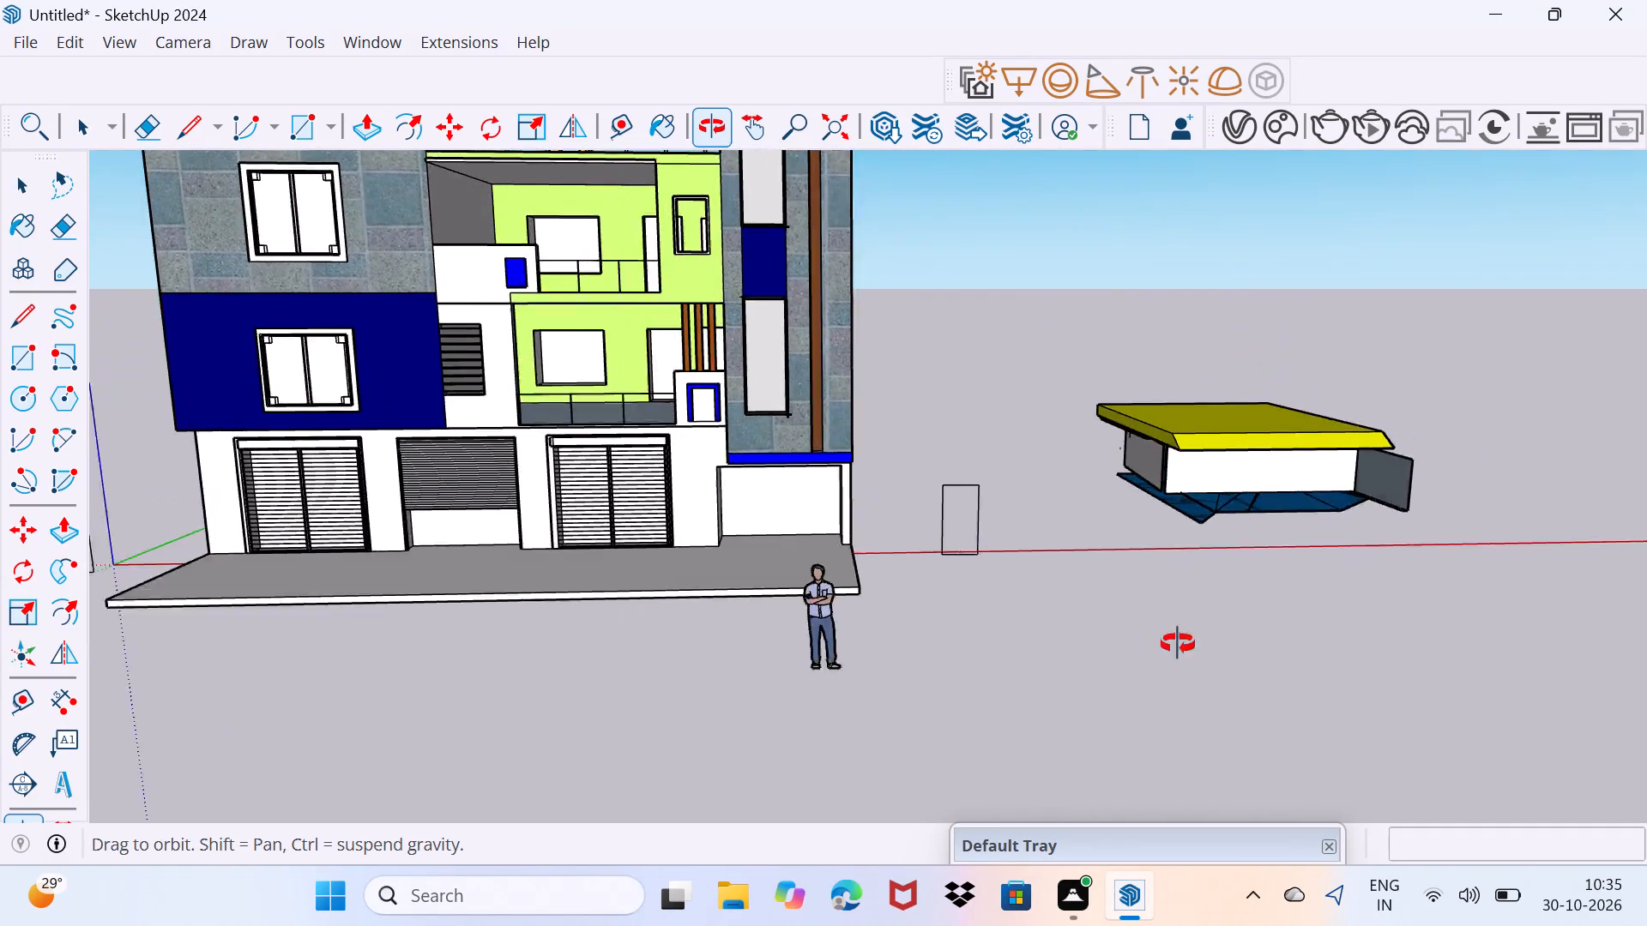
middle_drag(1178, 644, 1022, 595)
scroll(1458, 542, up, 6)
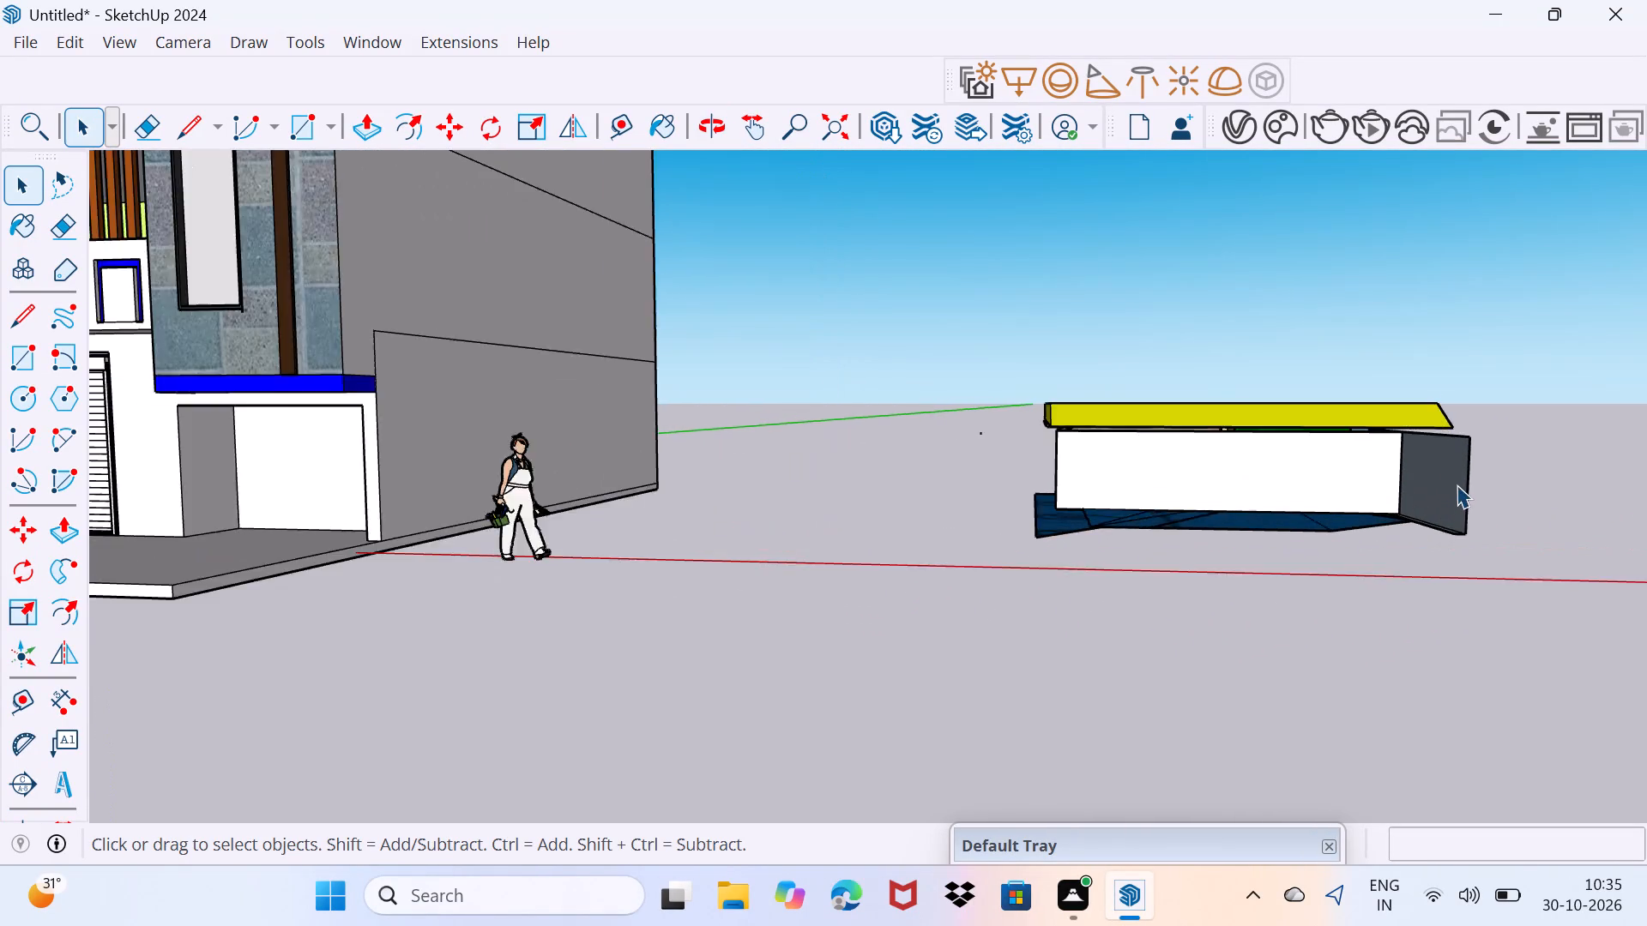
scroll(1457, 484, up, 5)
middle_drag(1507, 475, 613, 513)
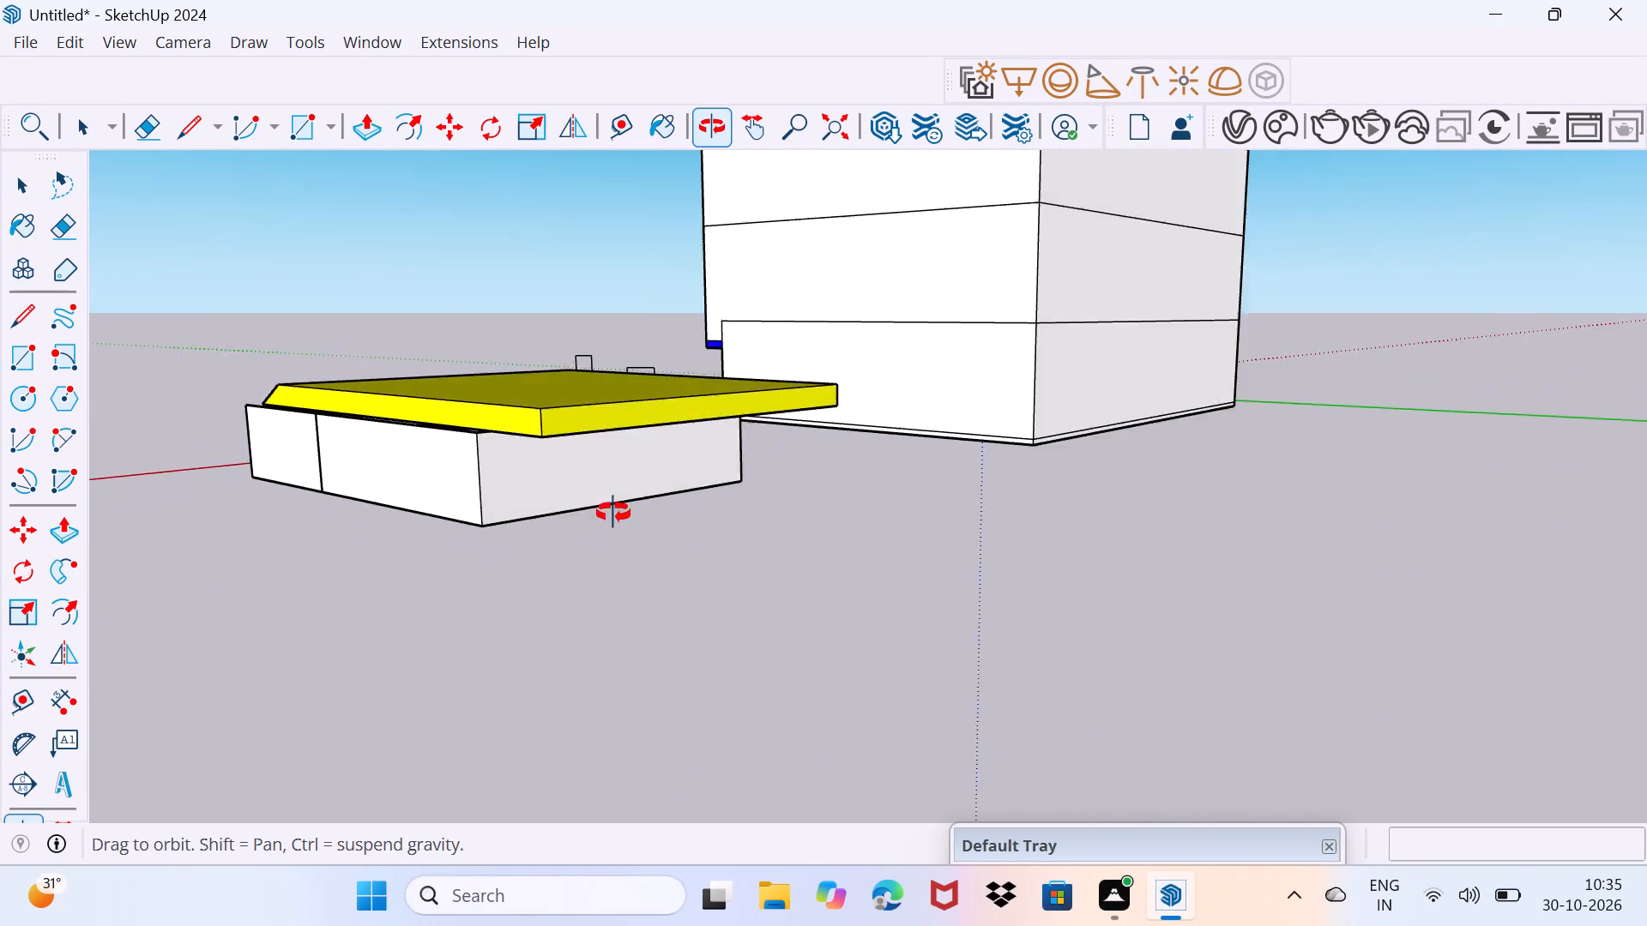
middle_drag(613, 513, 773, 523)
click(480, 466)
triple_click(485, 490)
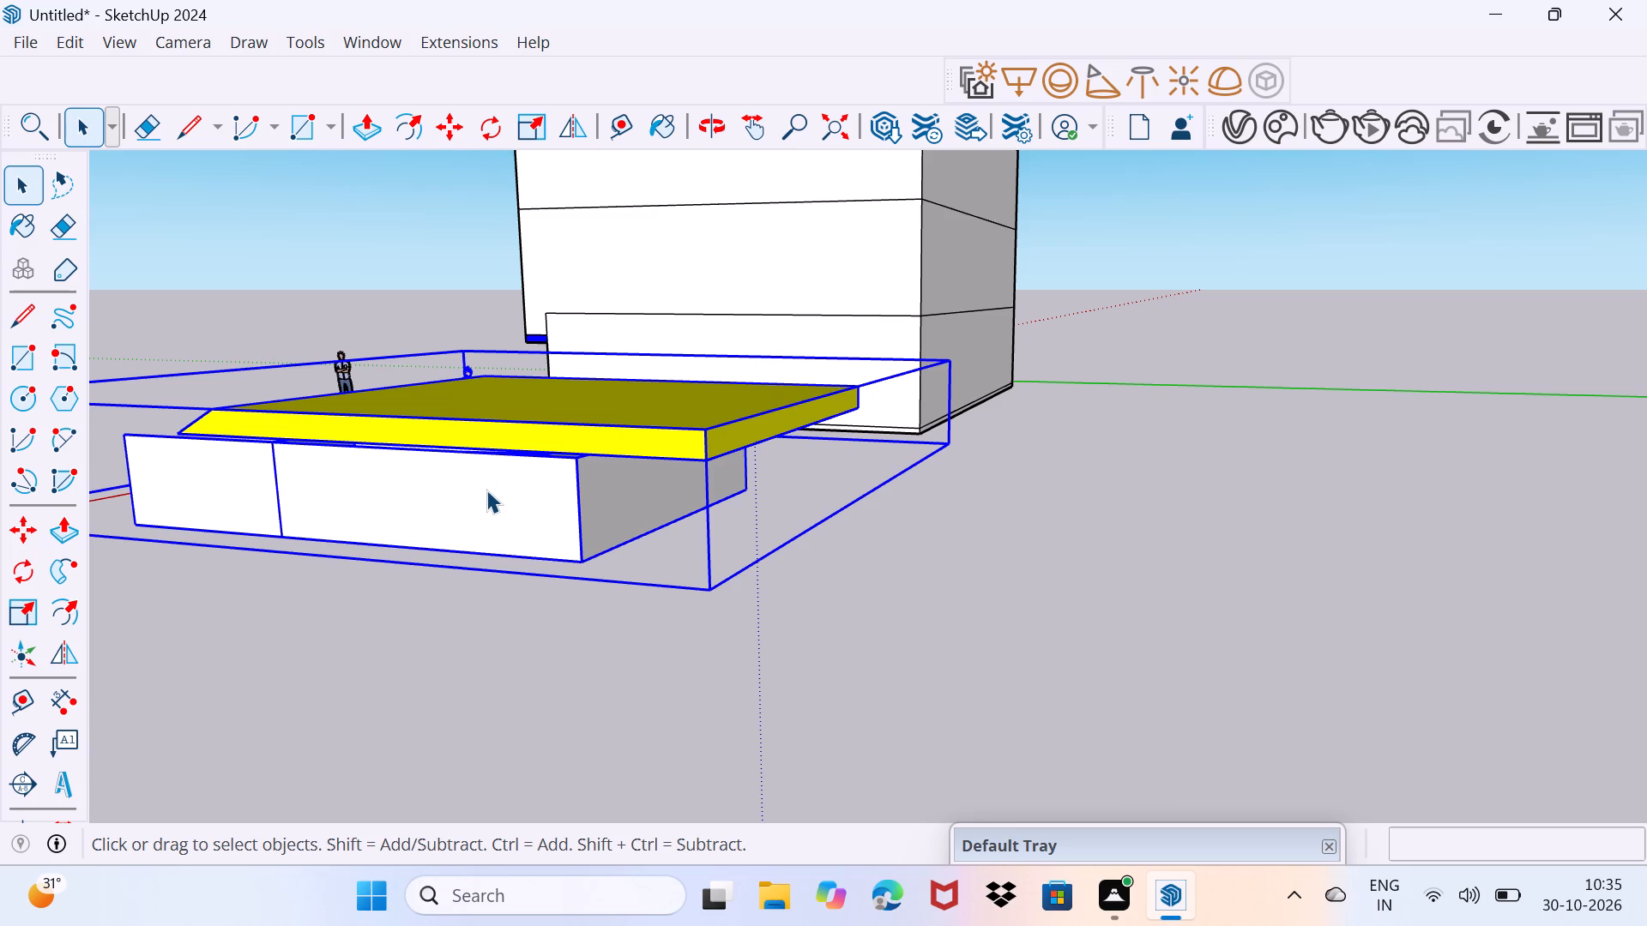
click(486, 490)
double_click(486, 490)
click(506, 512)
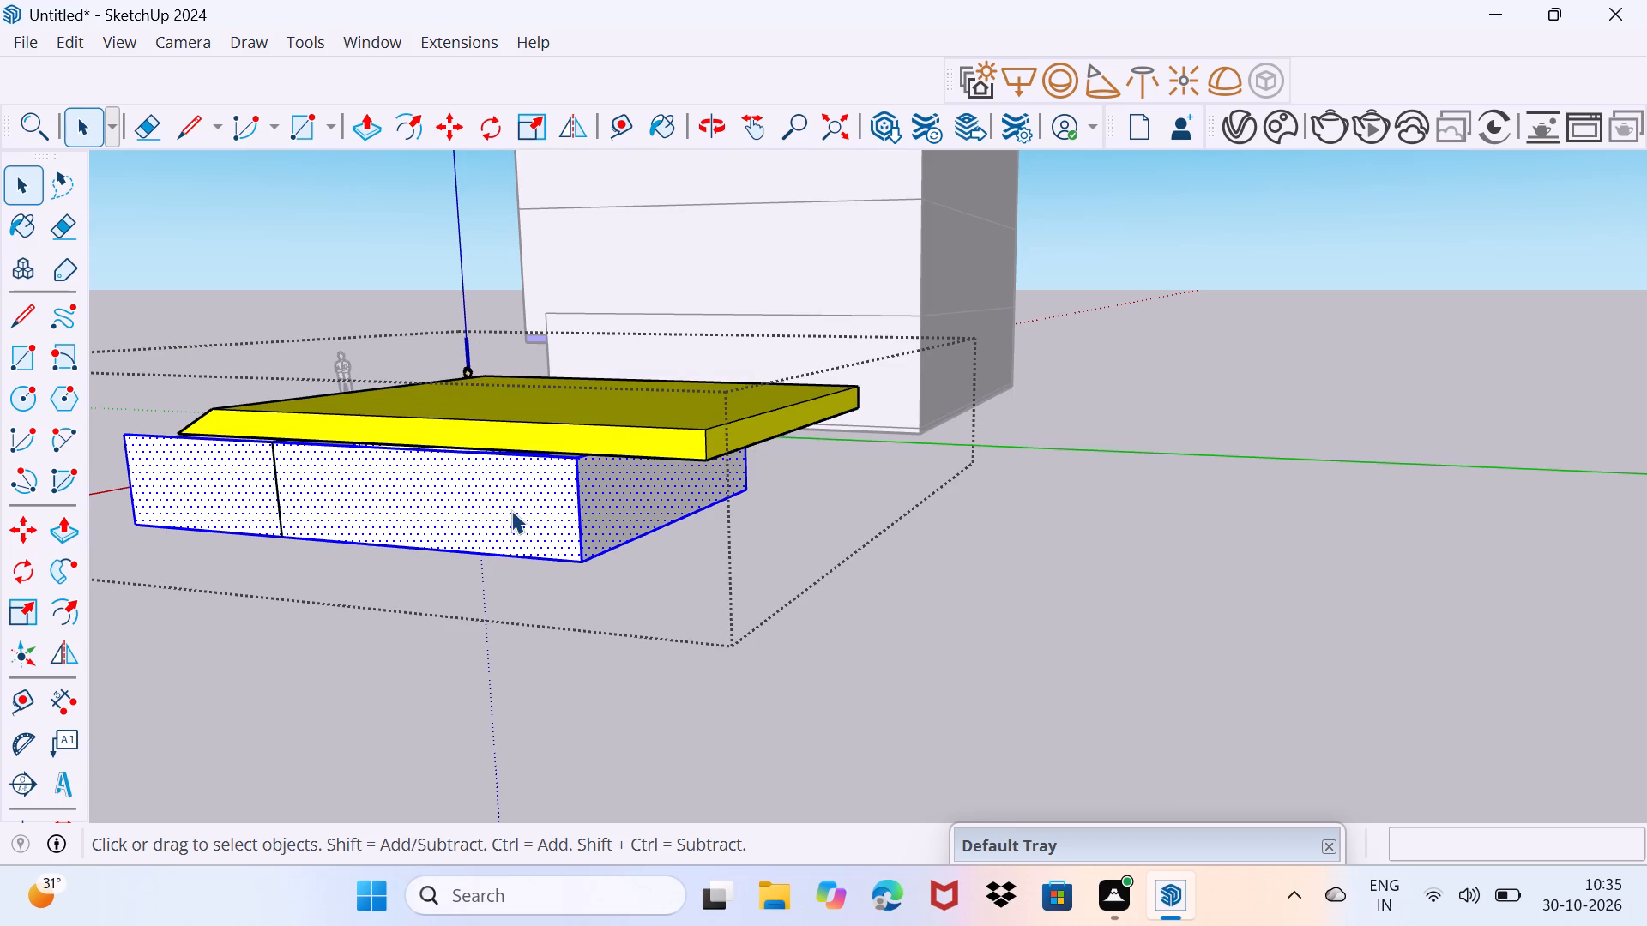
middle_click(512, 510)
key(Delete)
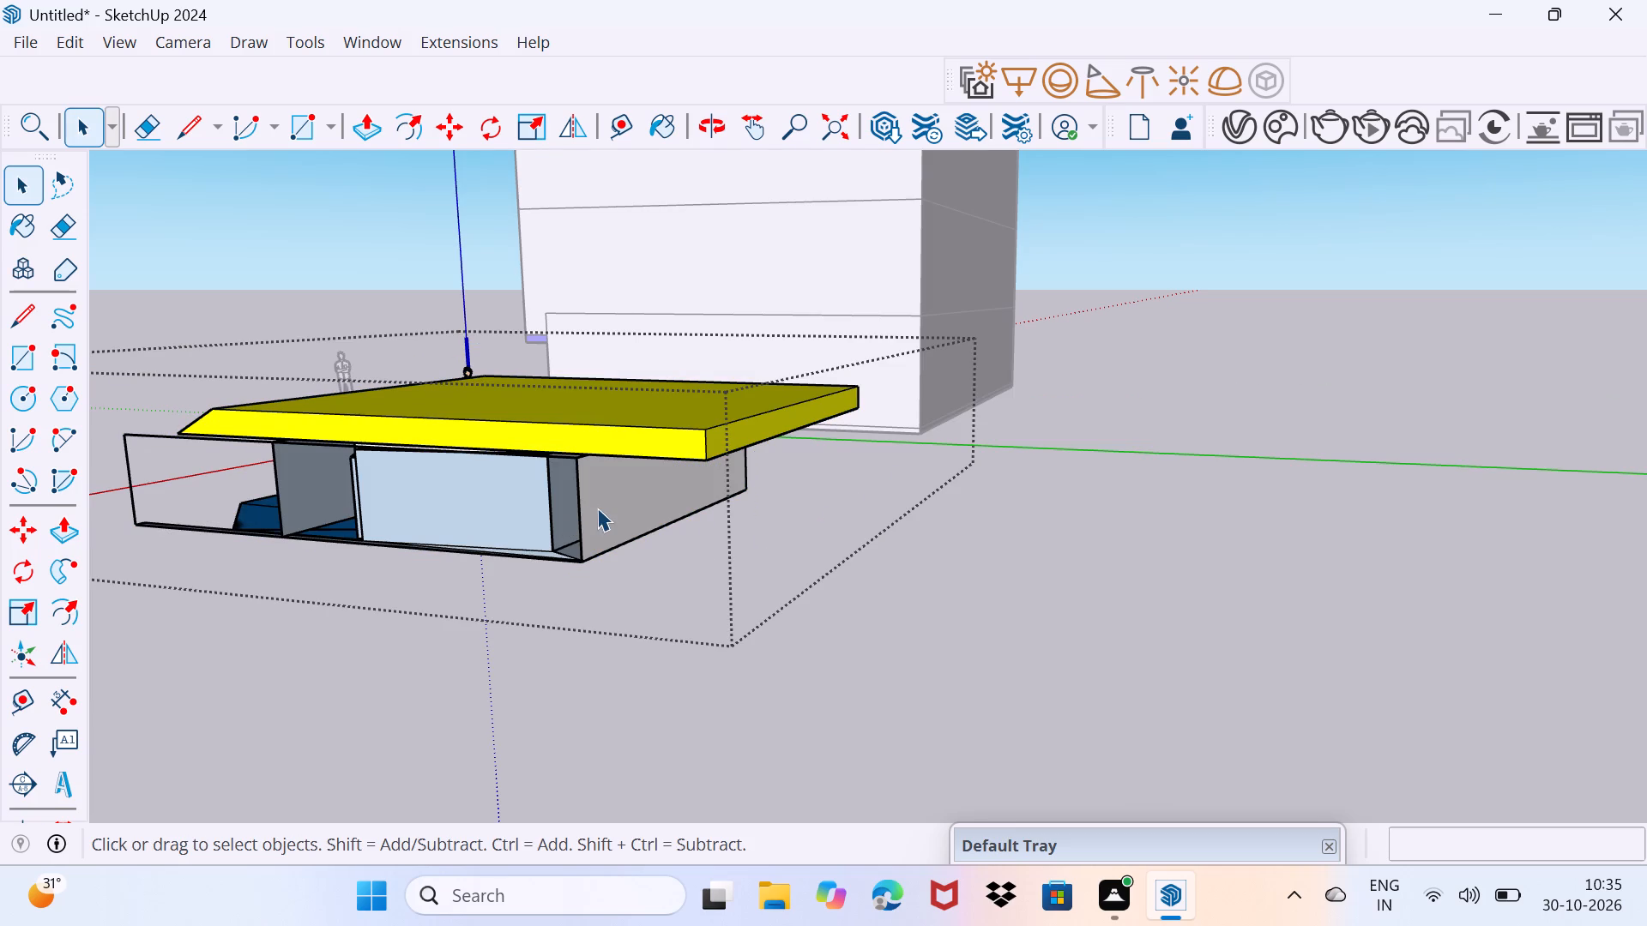
Select the remaining white front wall of the grocery shop within the open component.
middle_drag(600, 519, 834, 495)
middle_drag(526, 525, 602, 529)
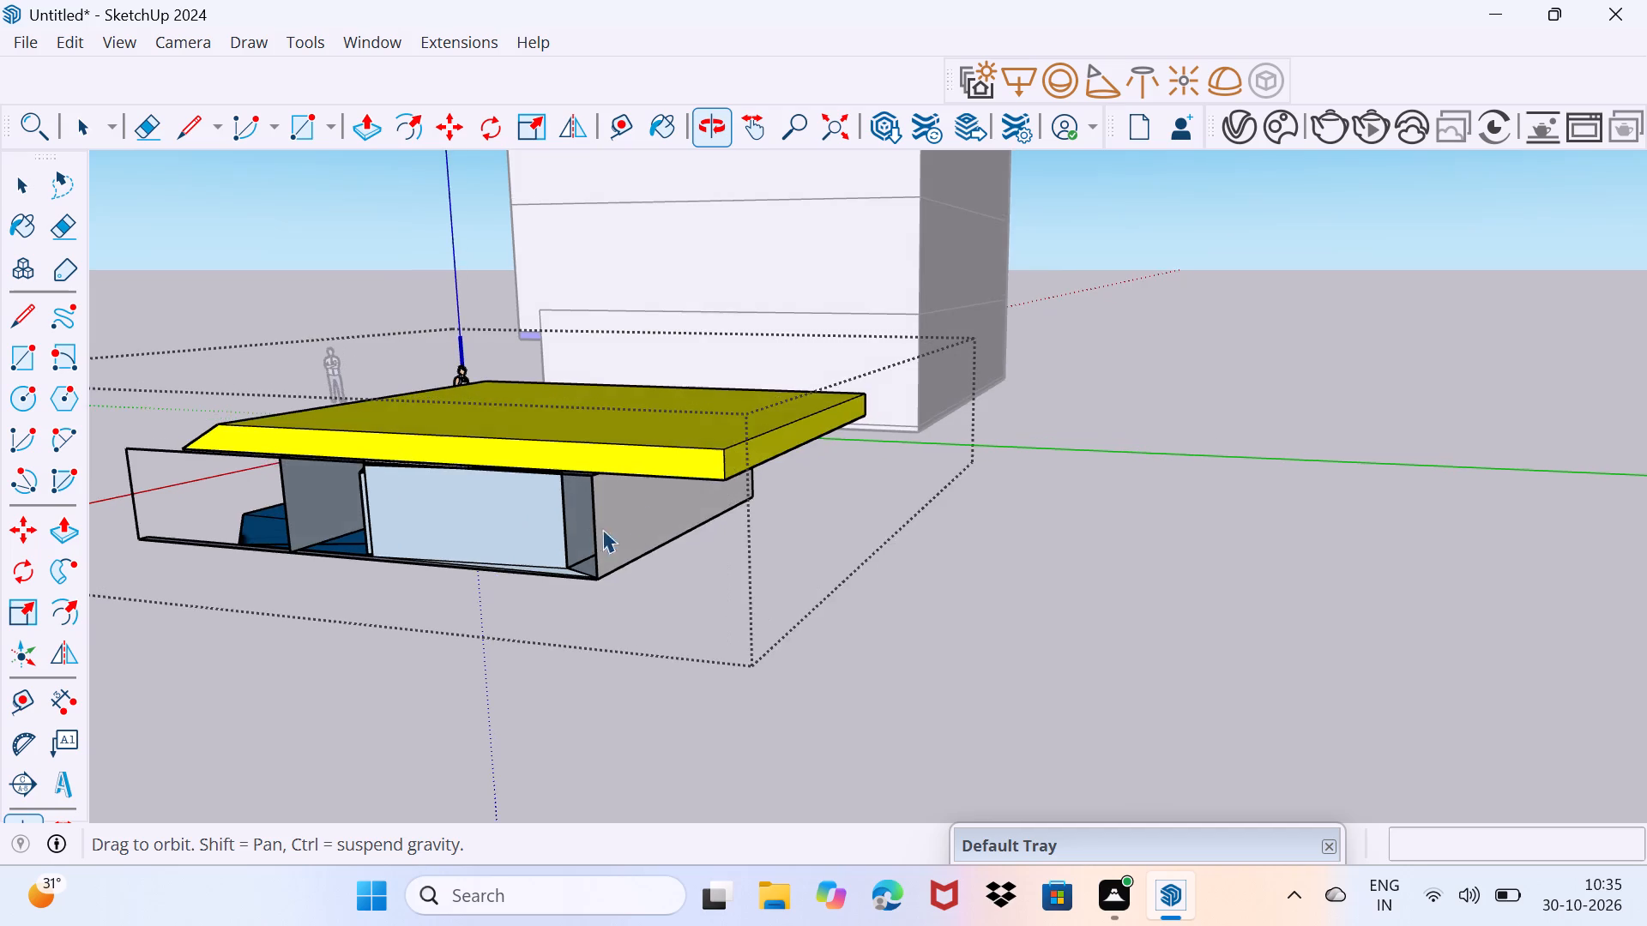
middle_drag(602, 529, 739, 525)
click(1115, 424)
double_click(1115, 424)
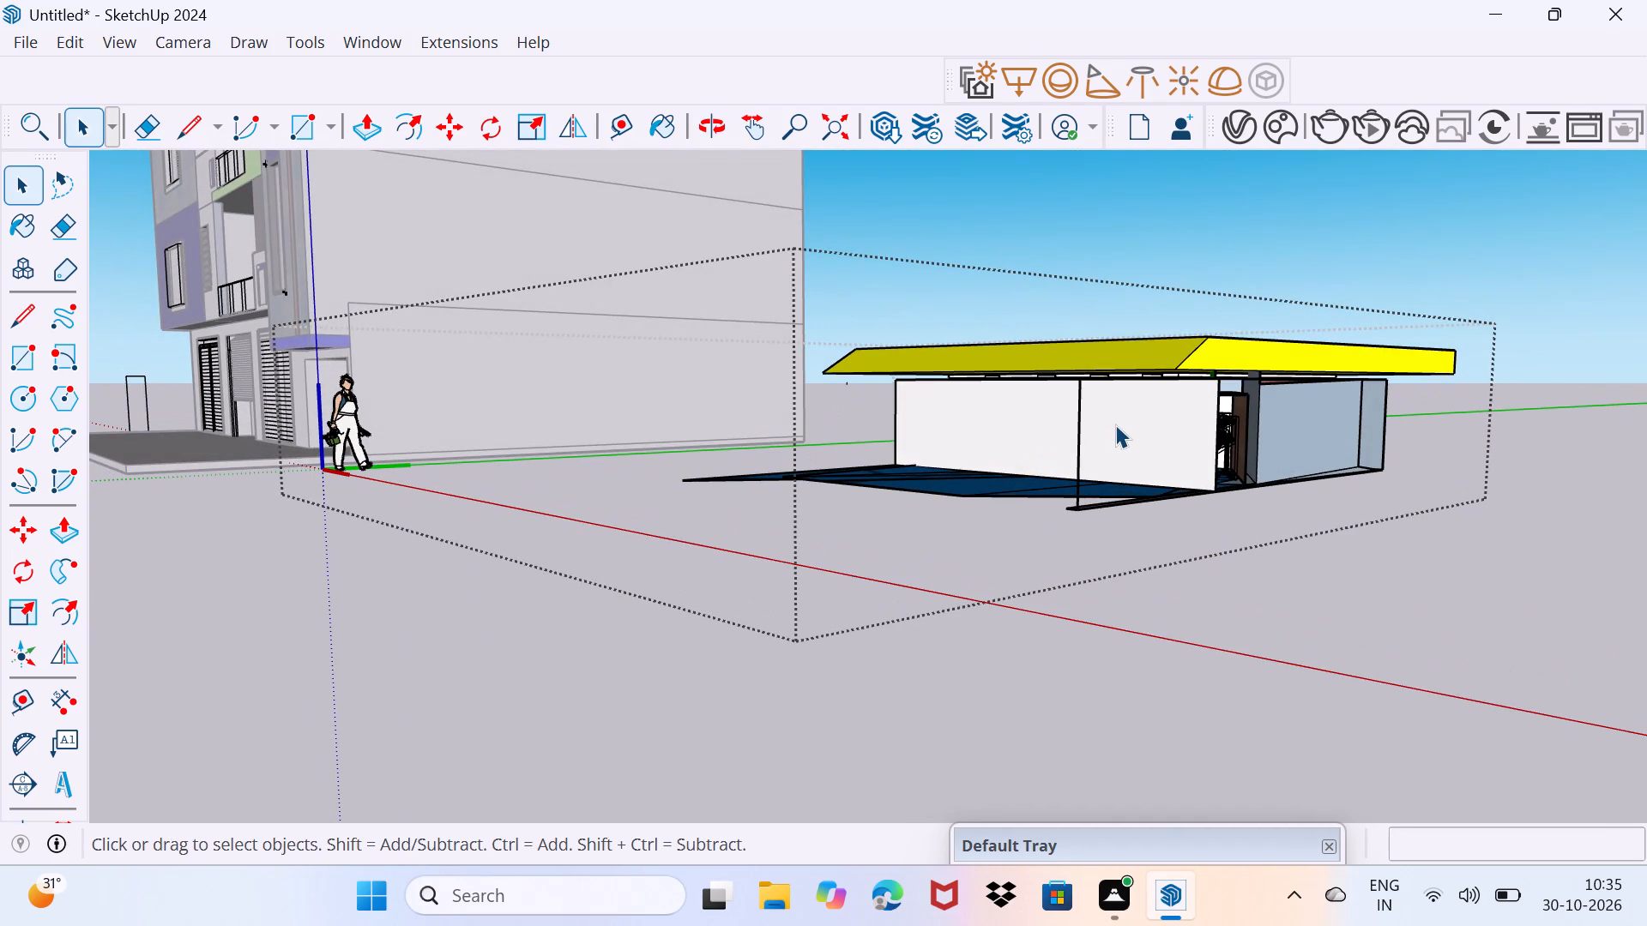
double_click(1109, 418)
drag(1111, 671, 1123, 658)
triple_click(1125, 657)
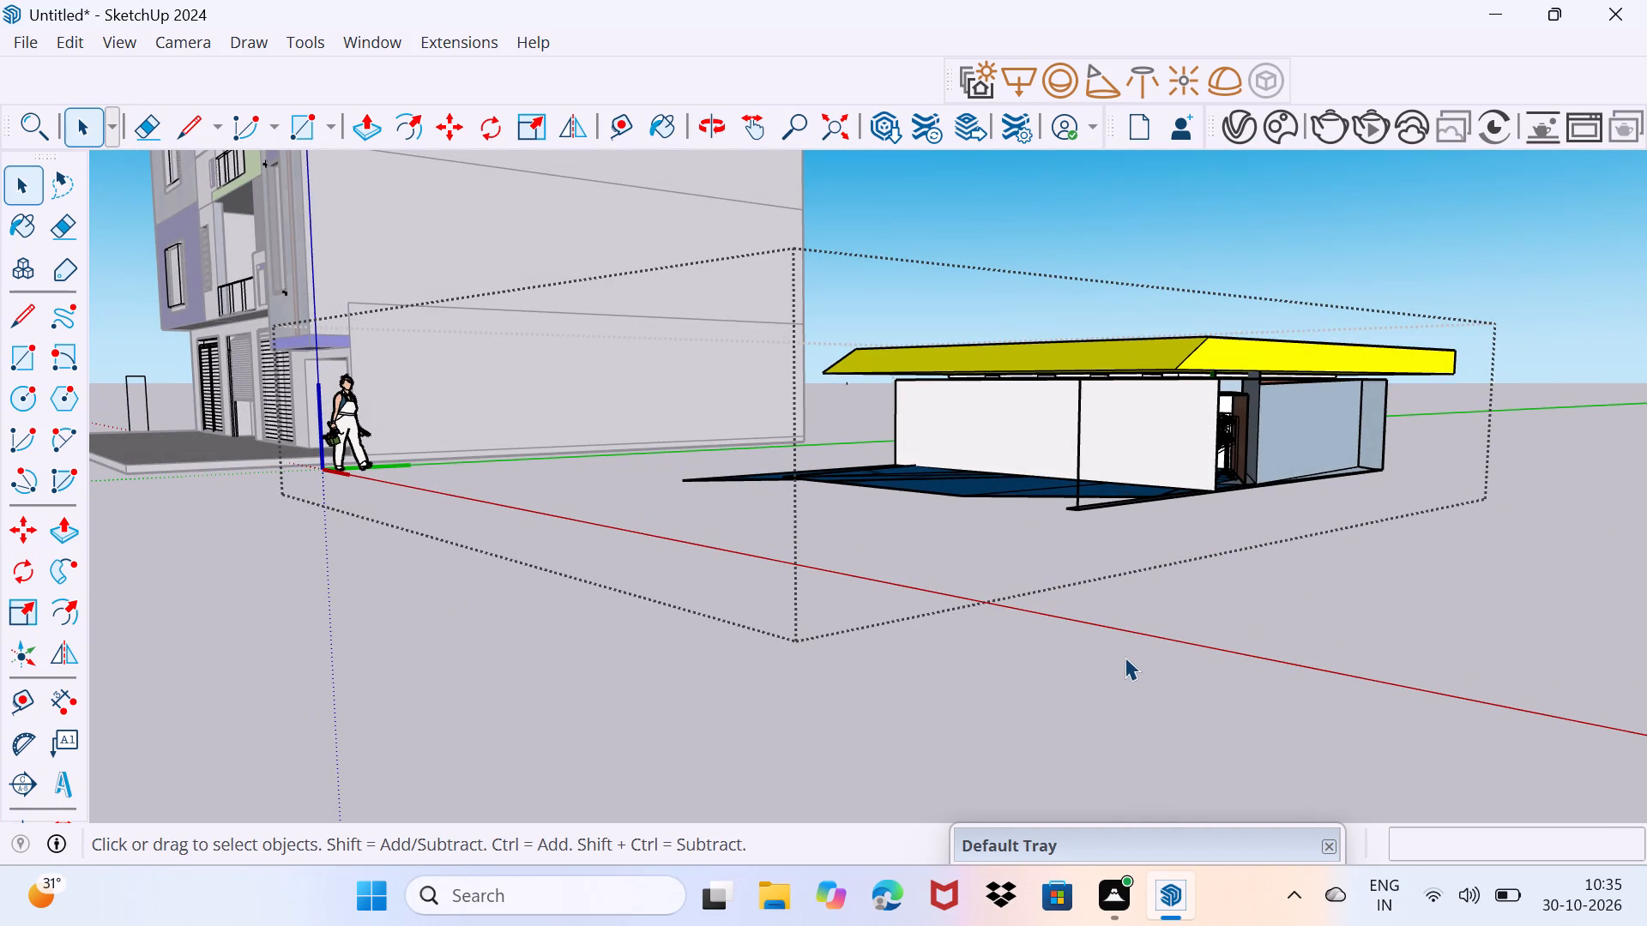
triple_click(1125, 657)
double_click(1125, 657)
click(1403, 588)
triple_click(1408, 588)
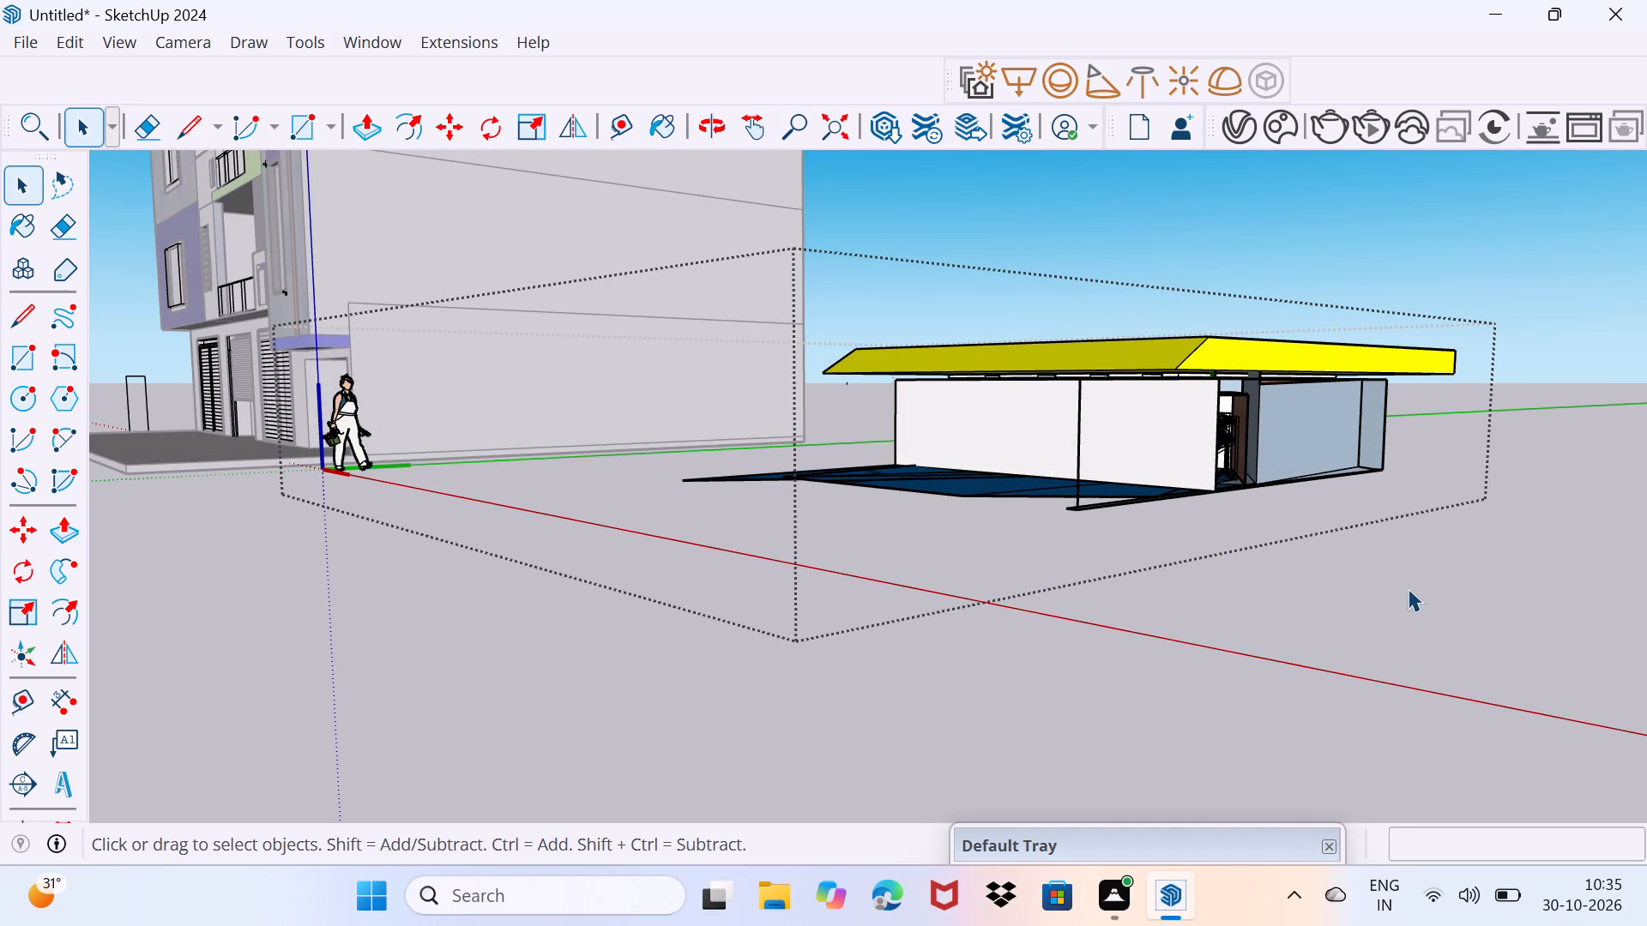
triple_click(1408, 588)
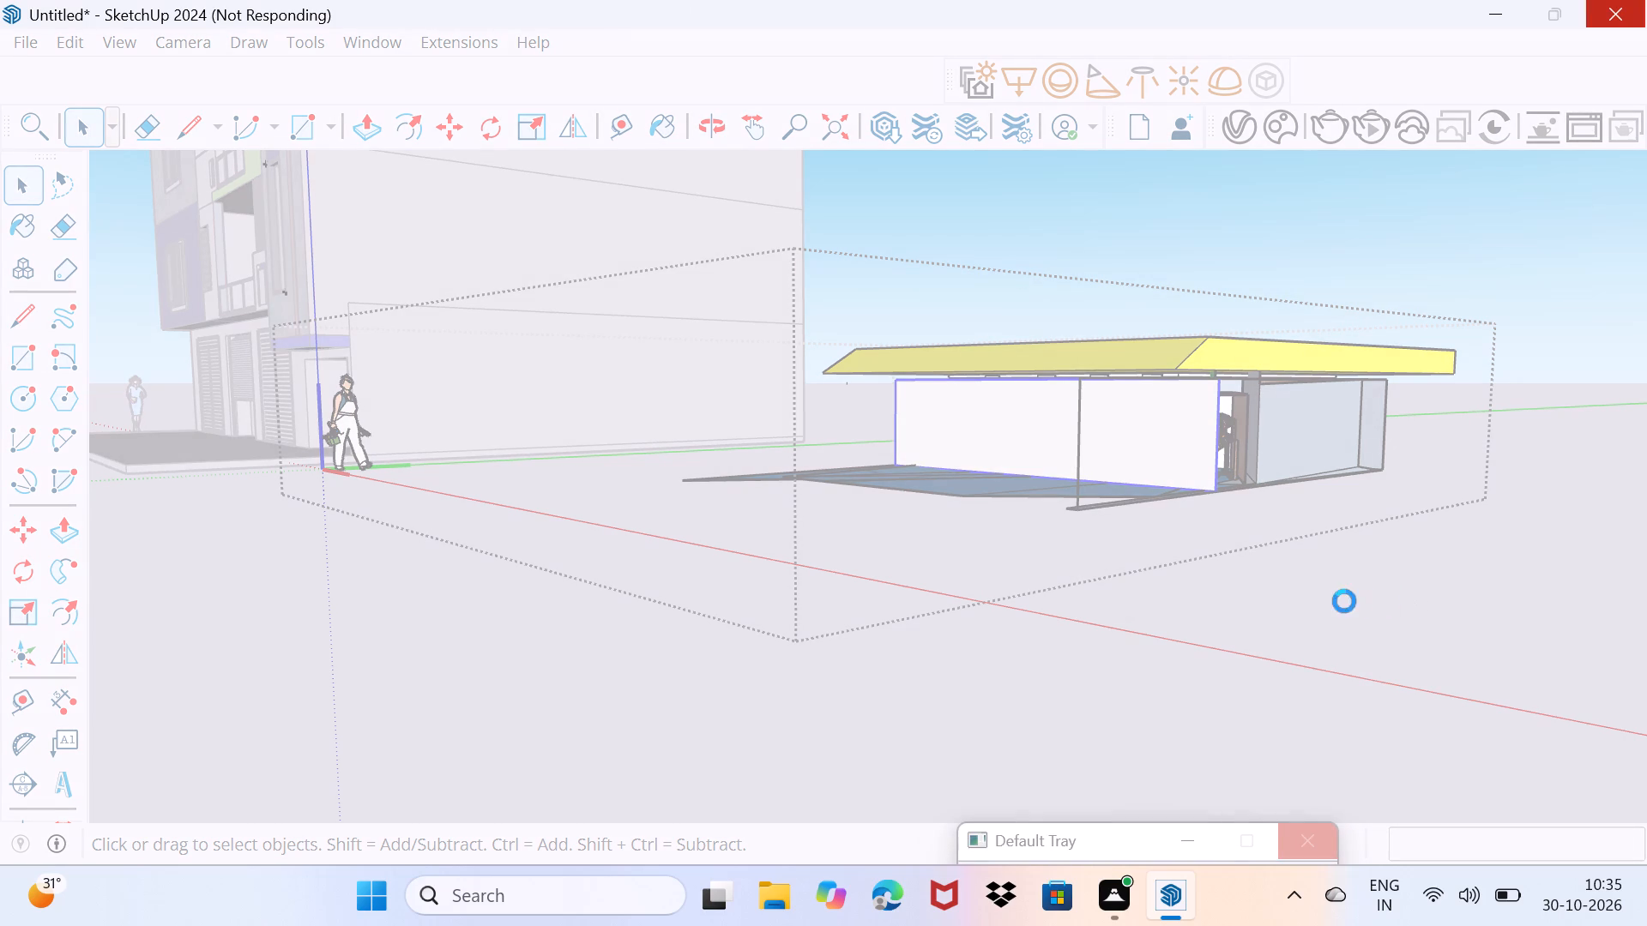
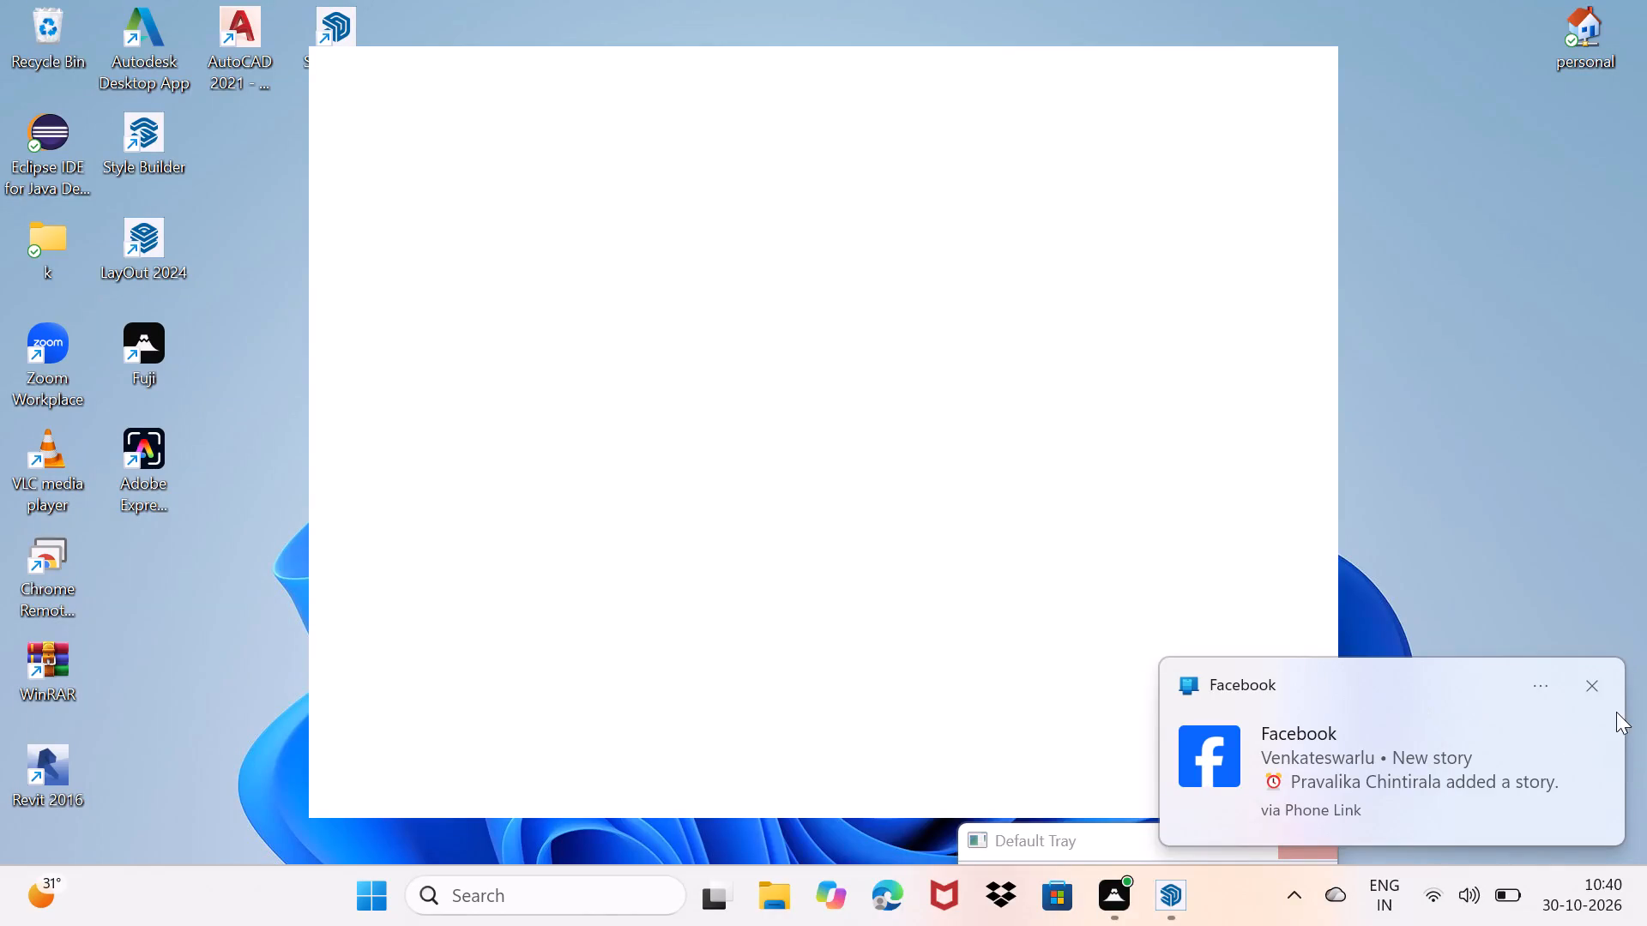
Dismiss the Facebook story notification covering the corner of the desktop.
click(1596, 688)
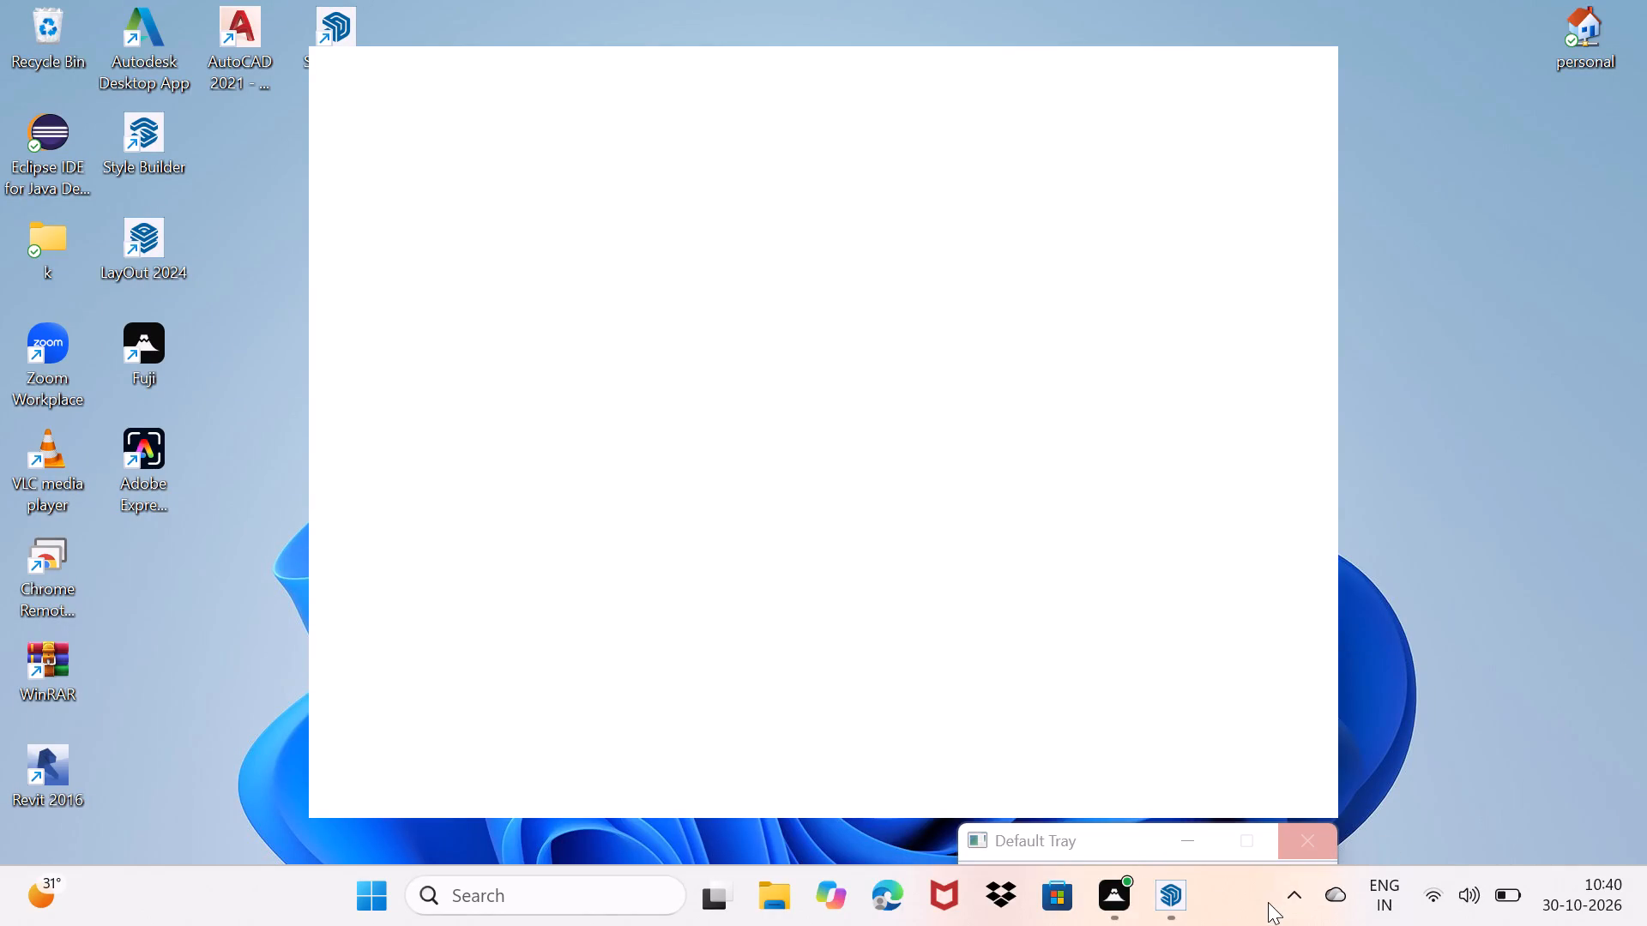
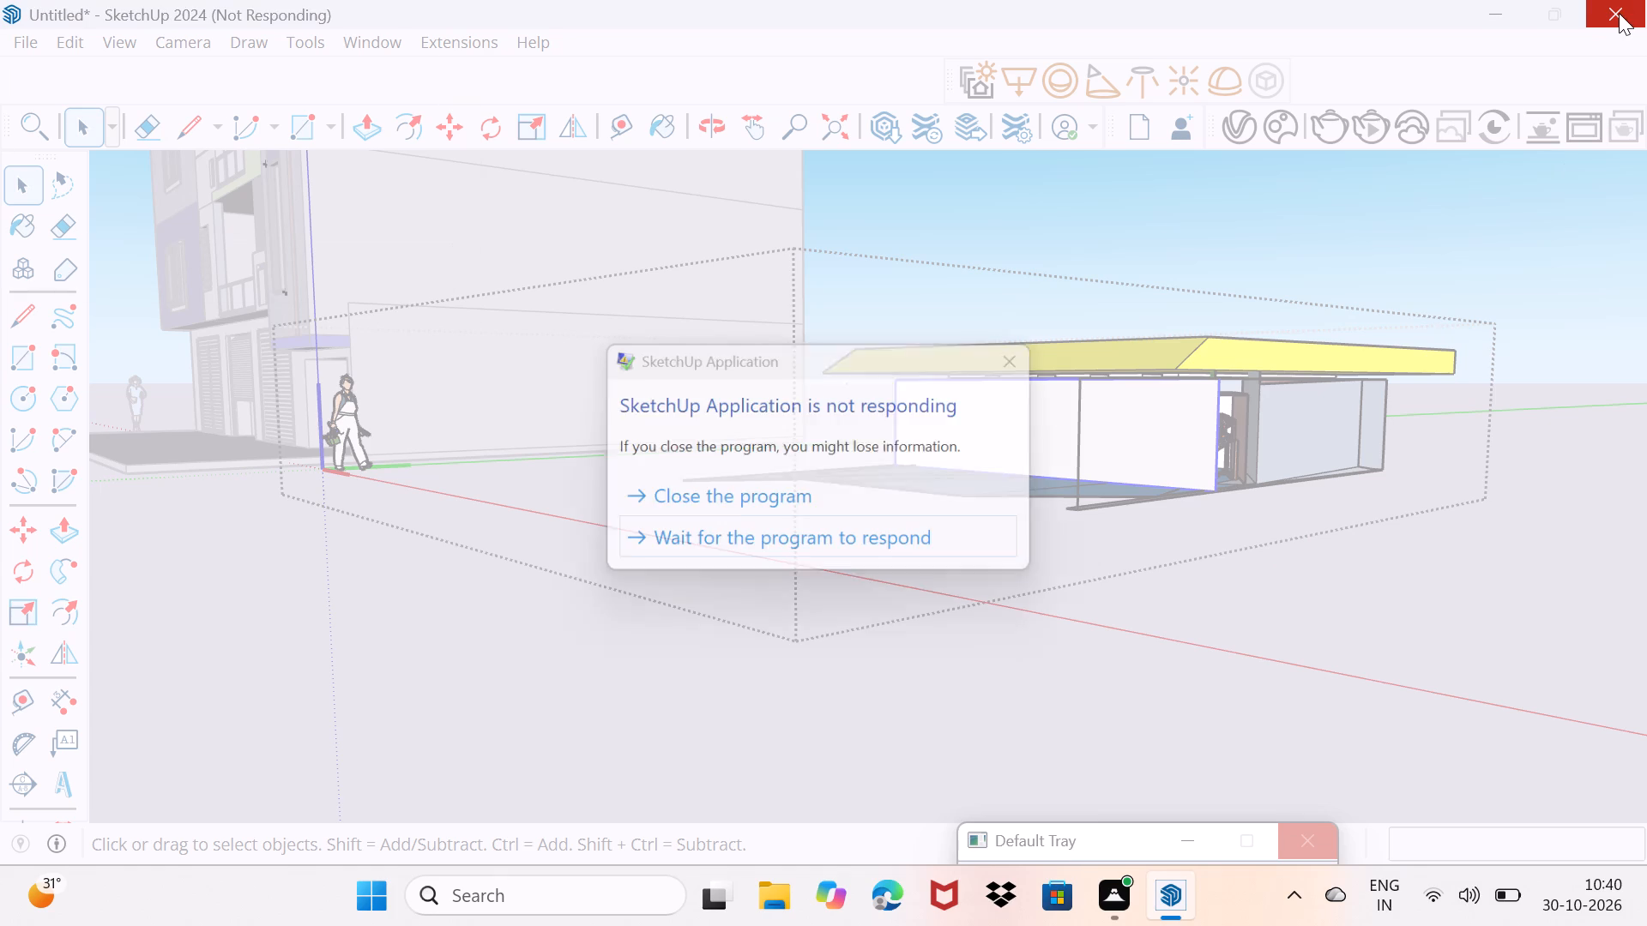
Close the unresponsive SketchUp program instead of waiting for it to respond.
click(859, 487)
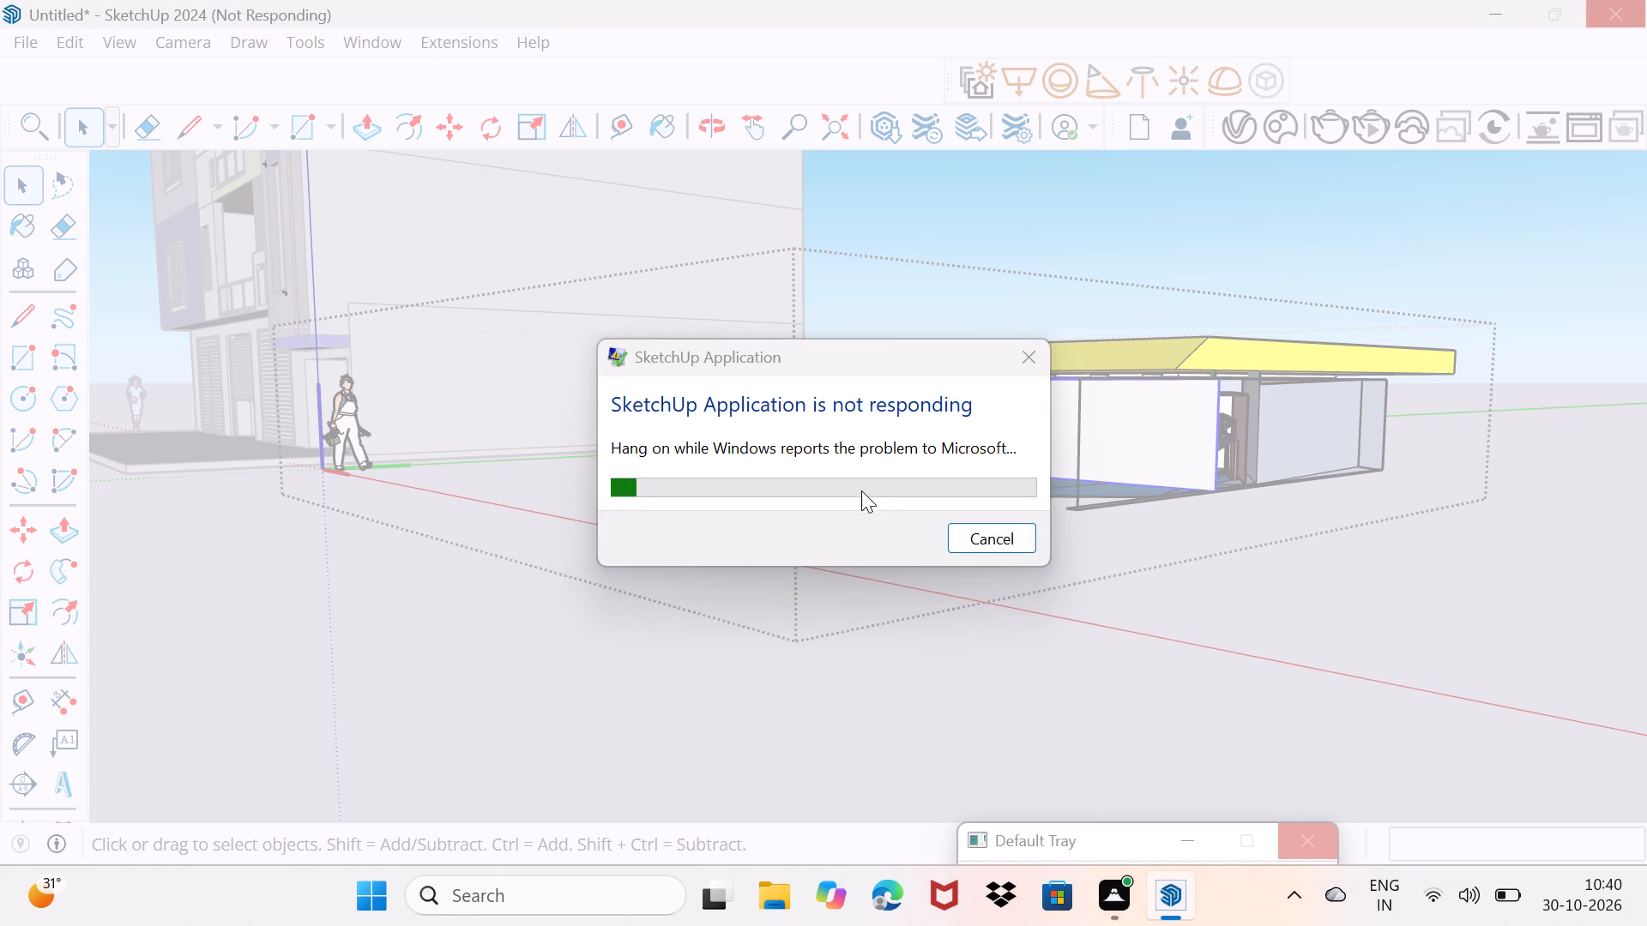
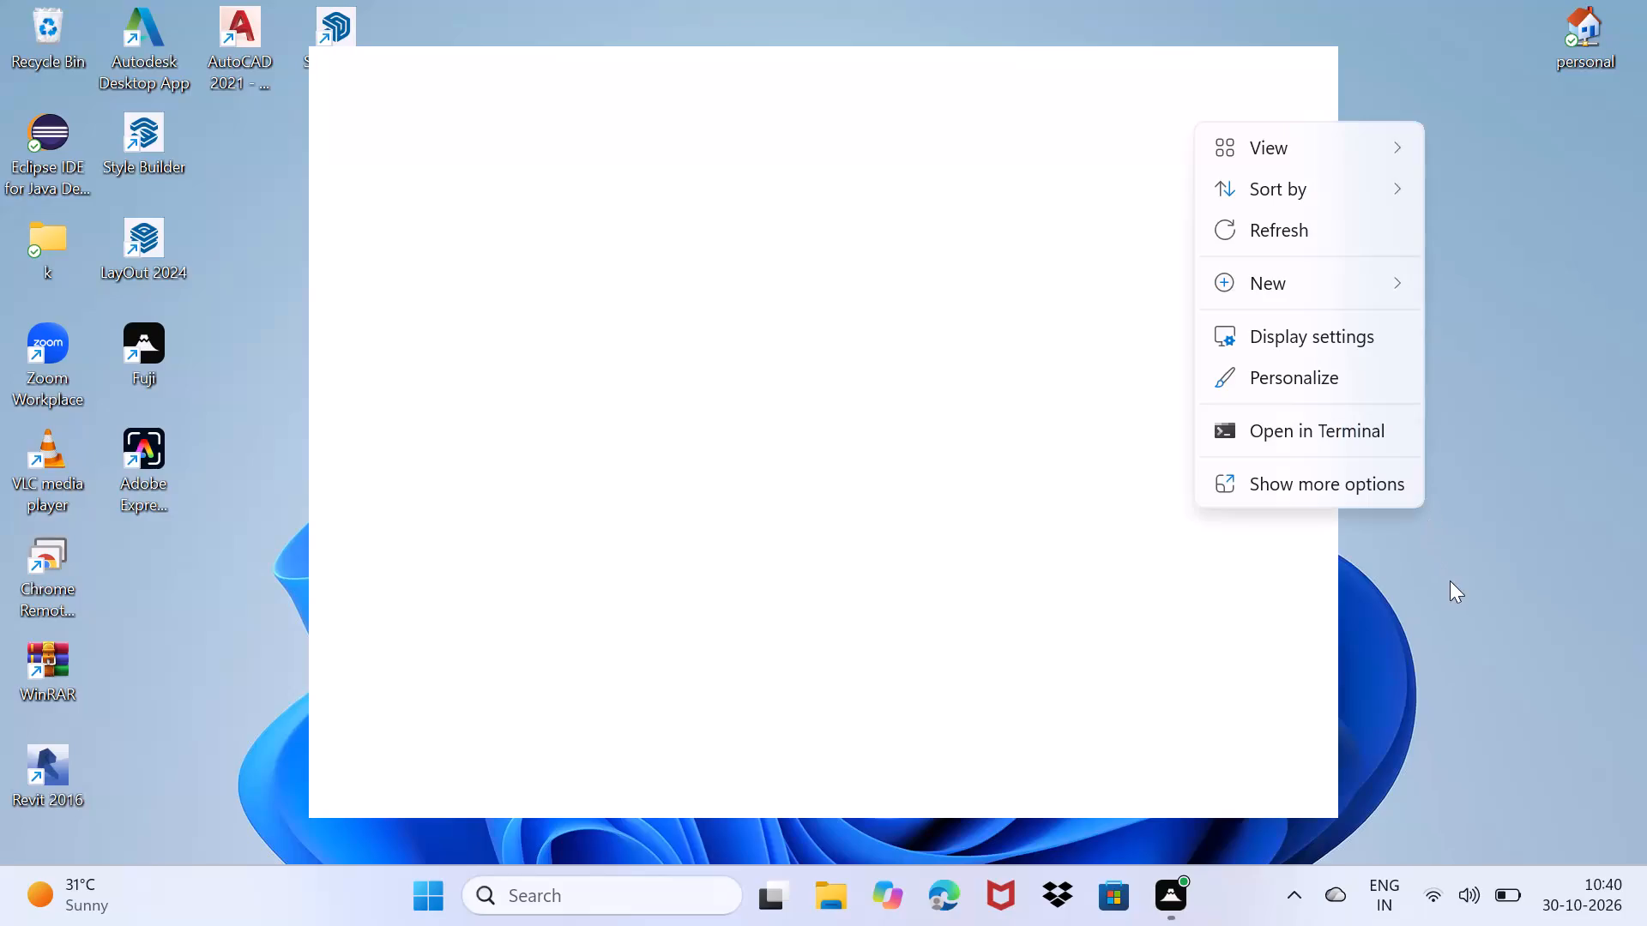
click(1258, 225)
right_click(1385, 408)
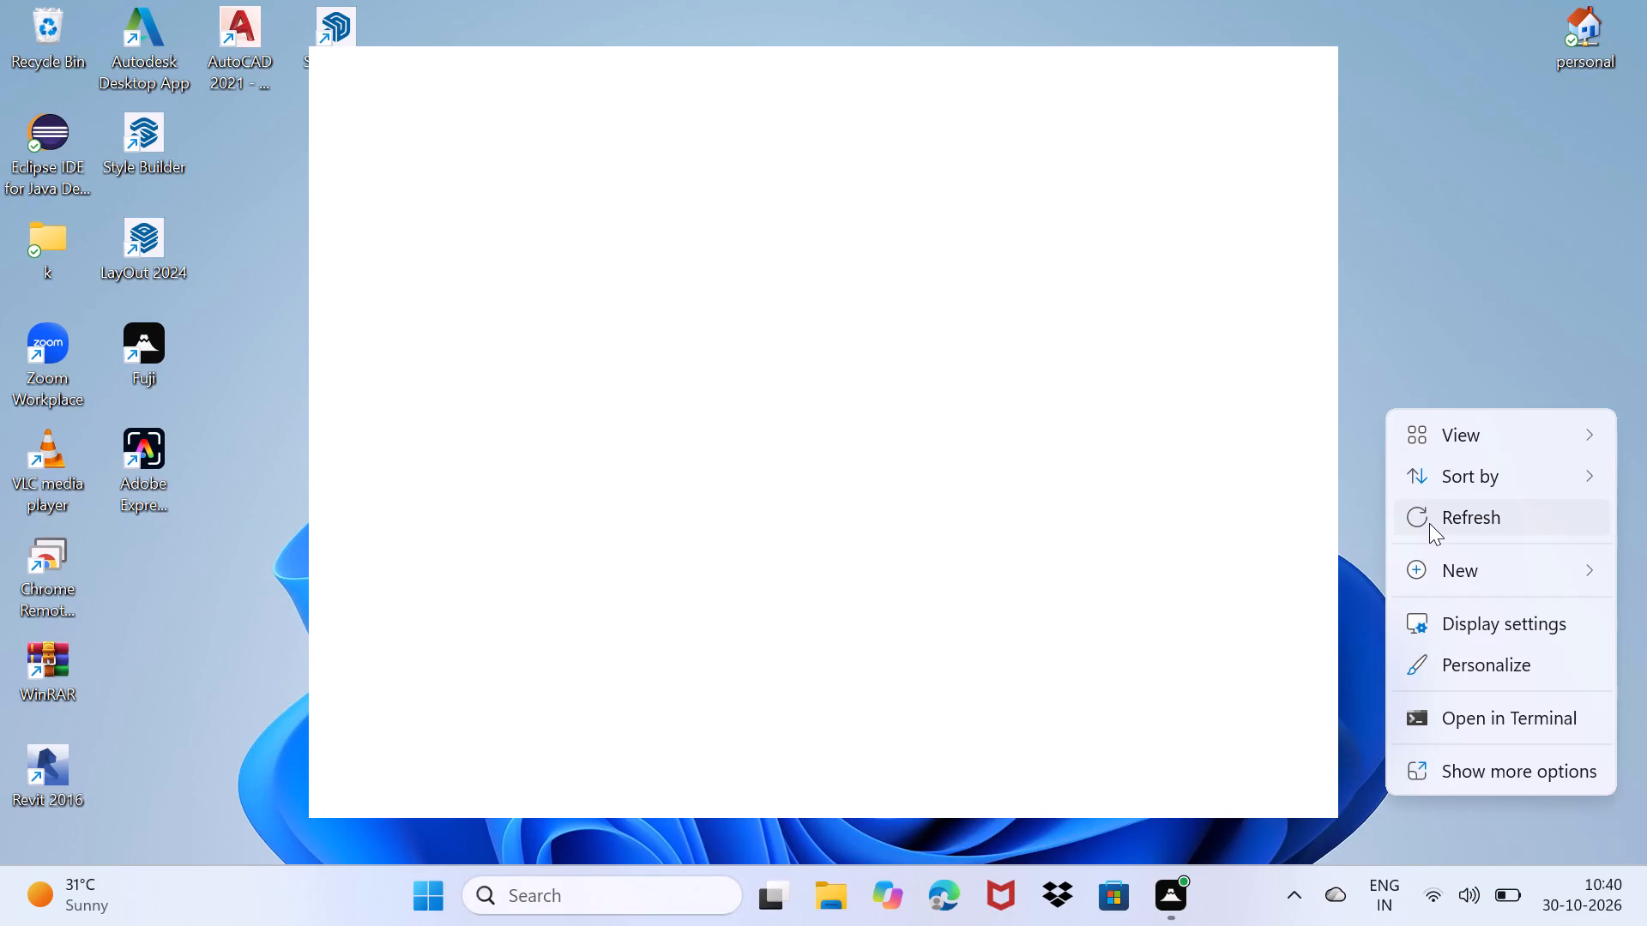
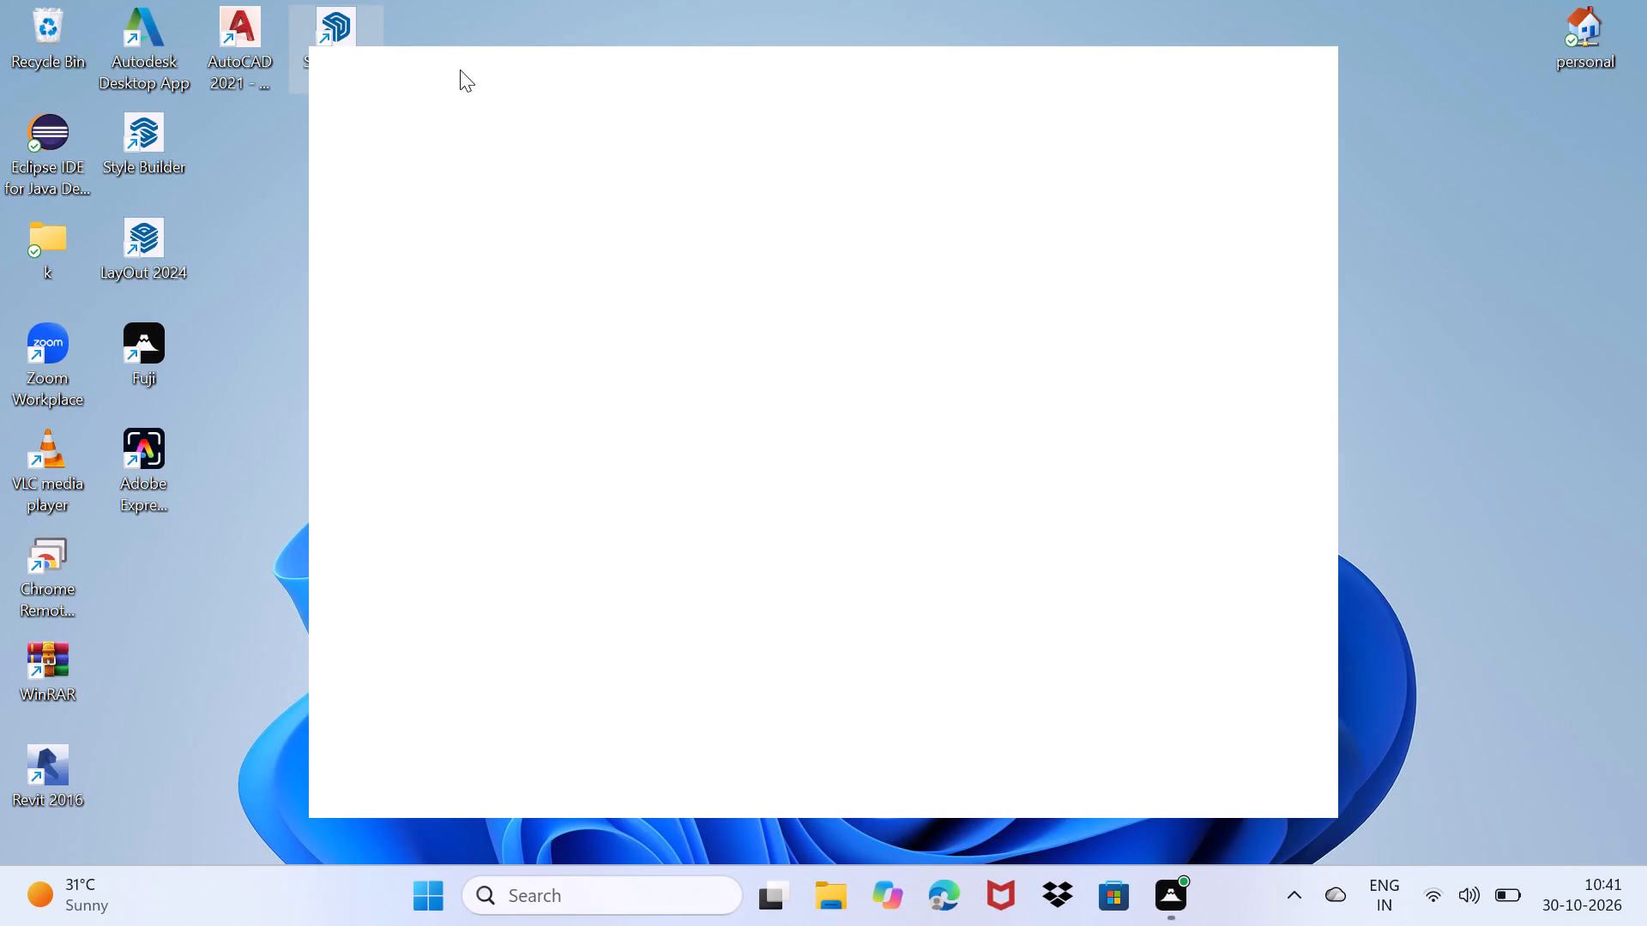
Relaunch SketchUp and open the recovered Untitled model last modified 30-10-2026, 10:31 from the recent files.
double_click(358, 24)
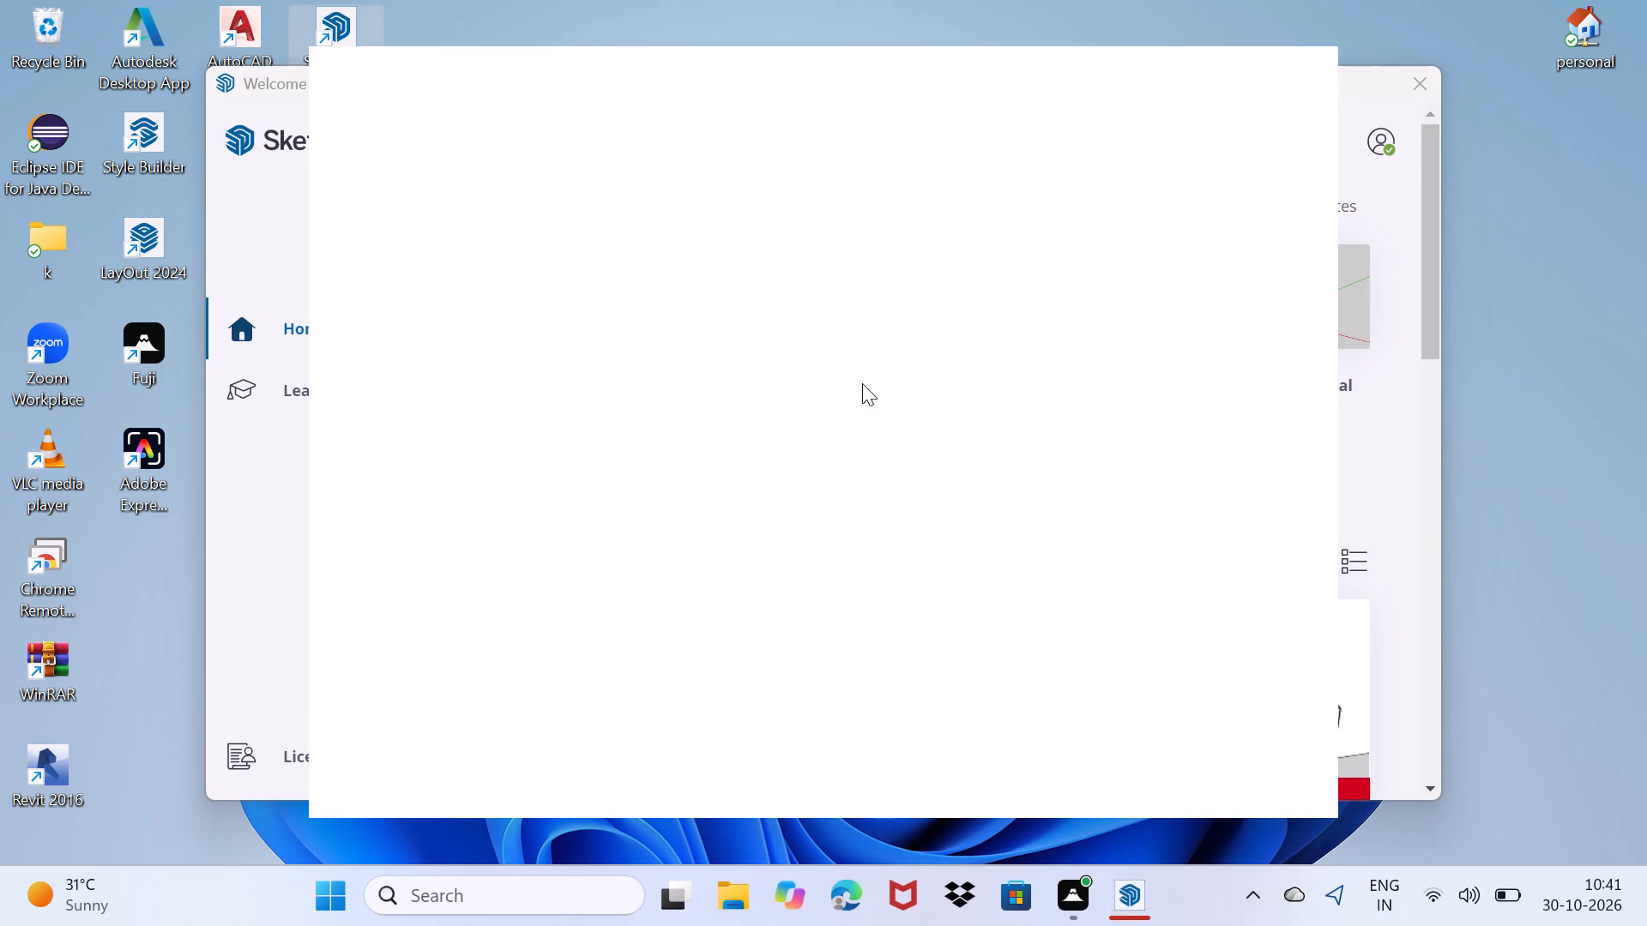
click(291, 267)
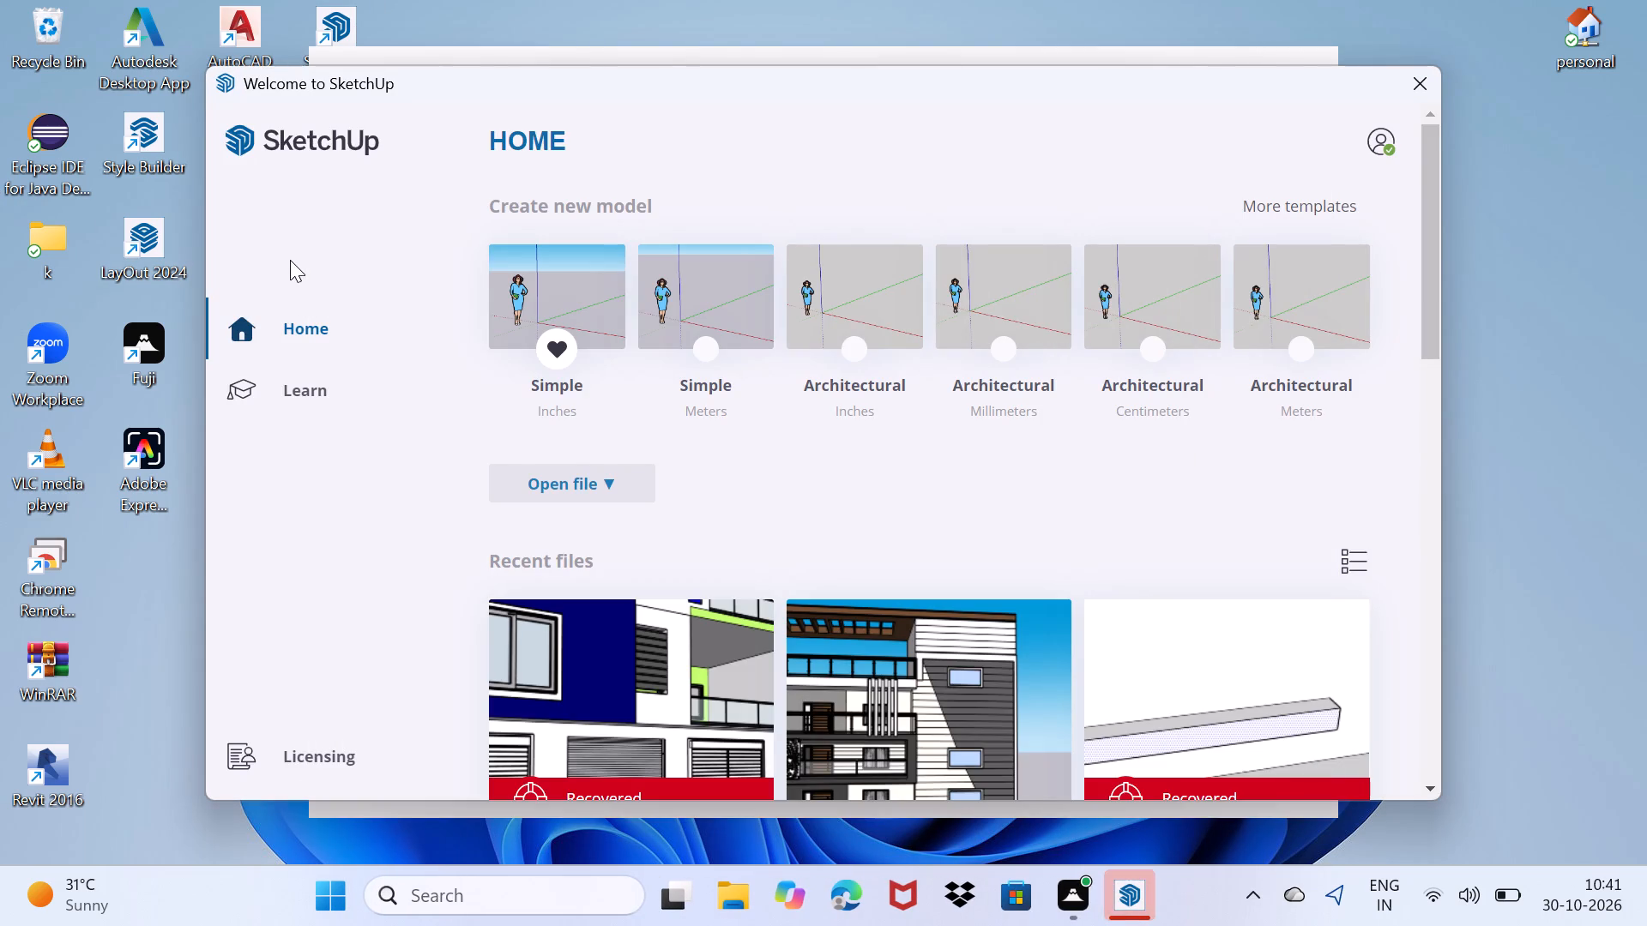
scroll(529, 587, down, 2)
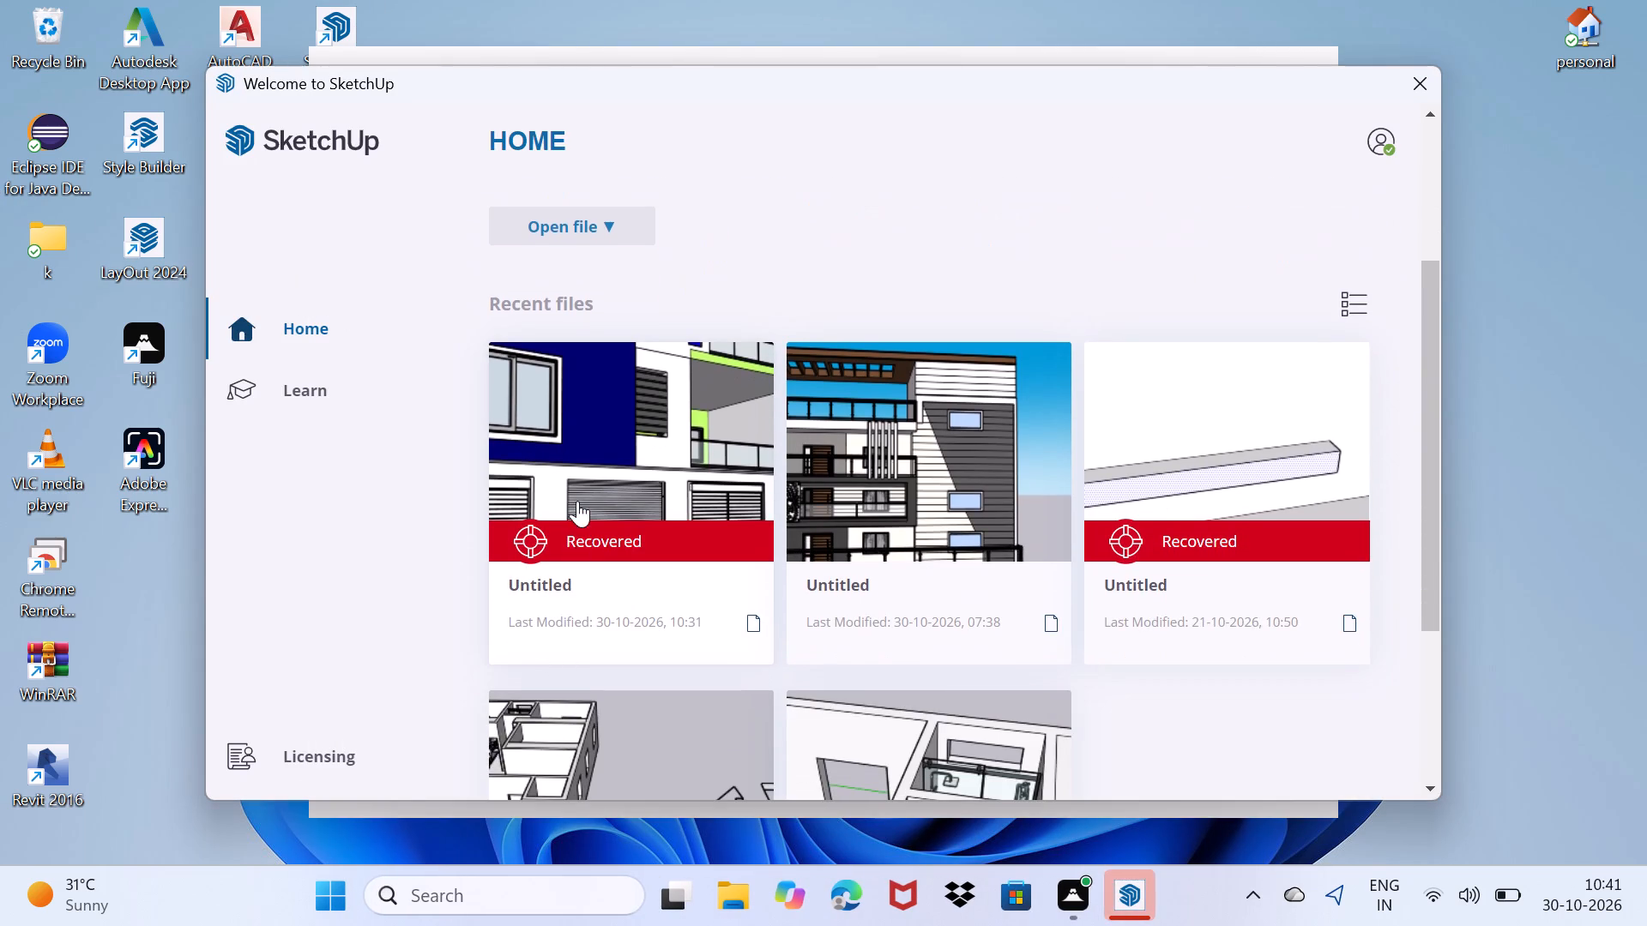
click(577, 501)
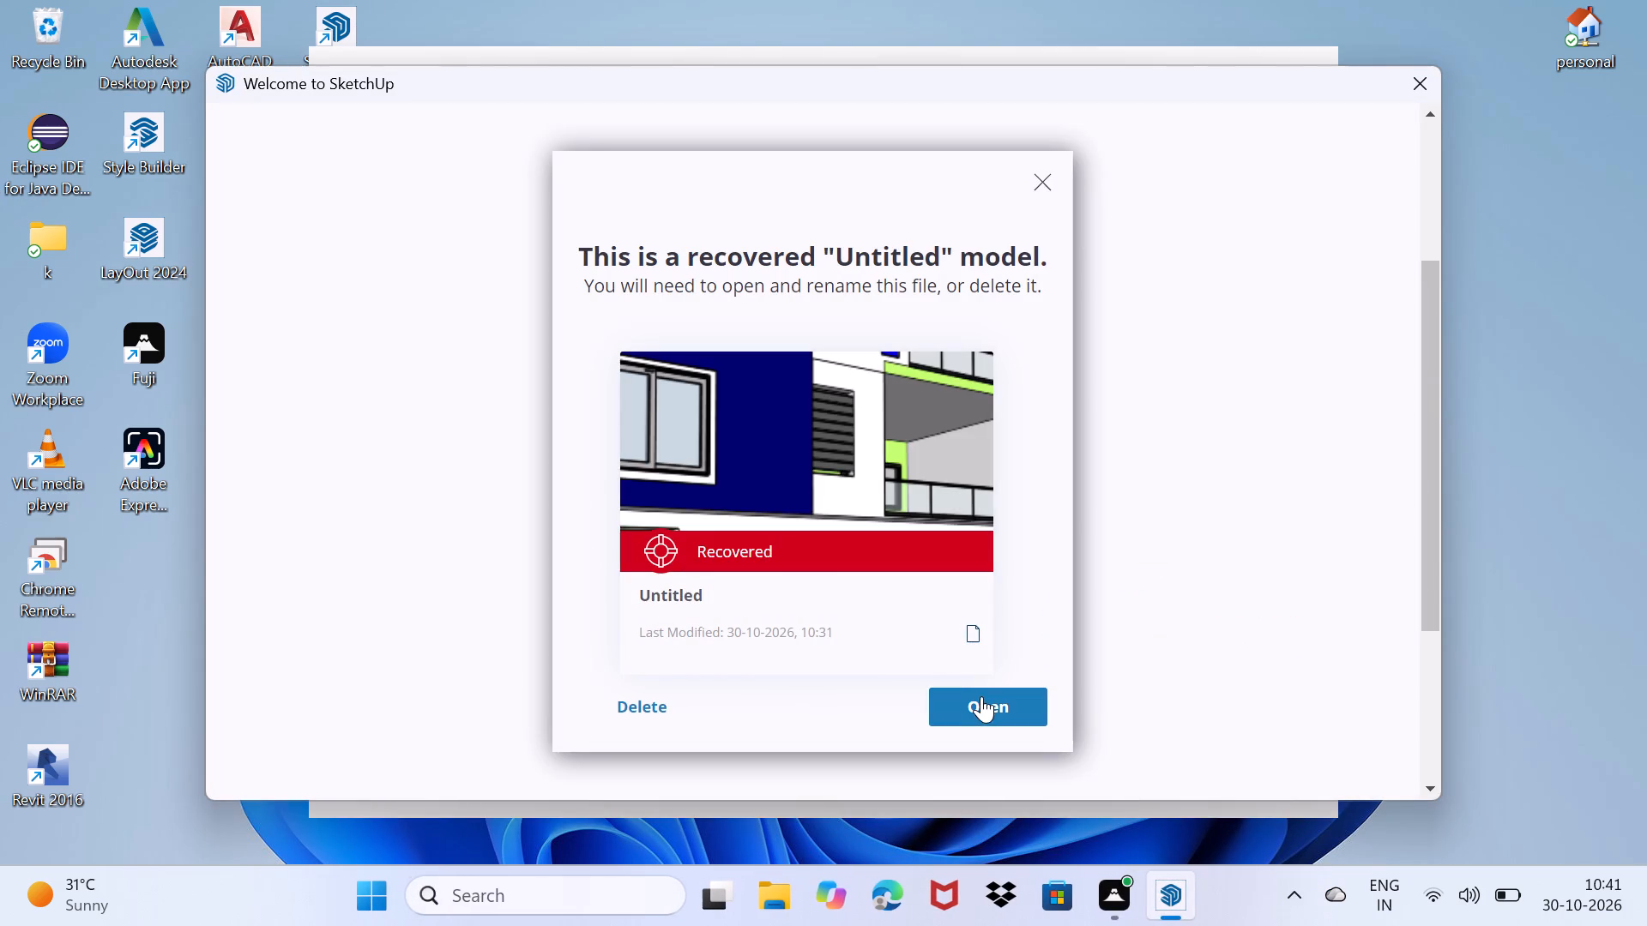
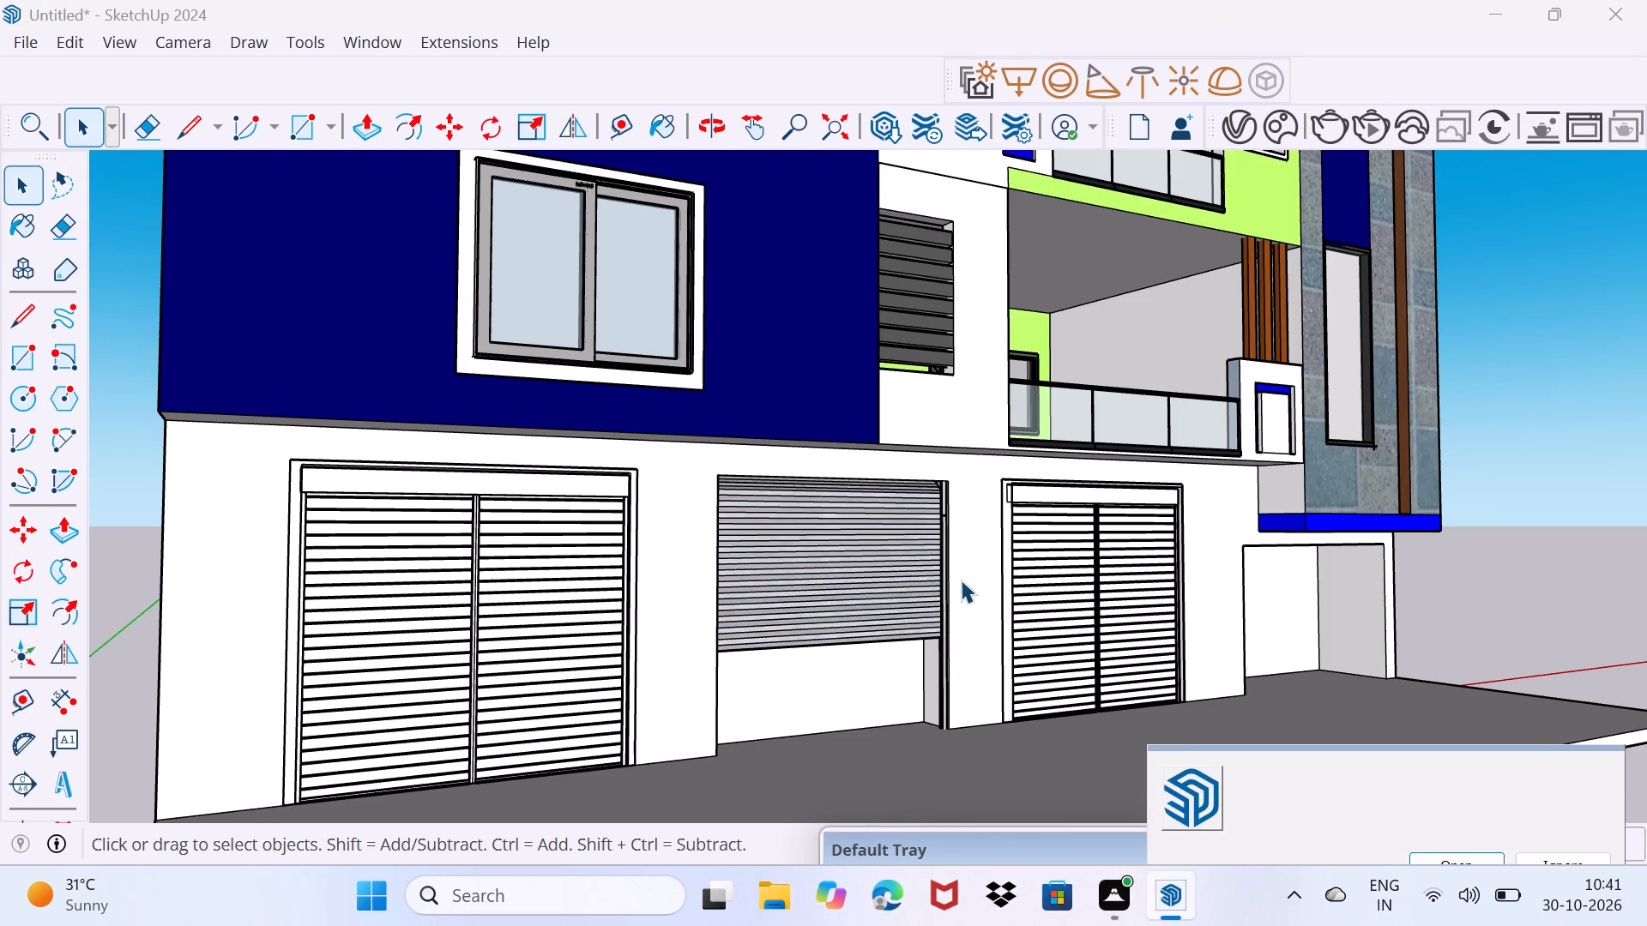
Dismiss the extension update notice without updating any extensions.
click(1594, 839)
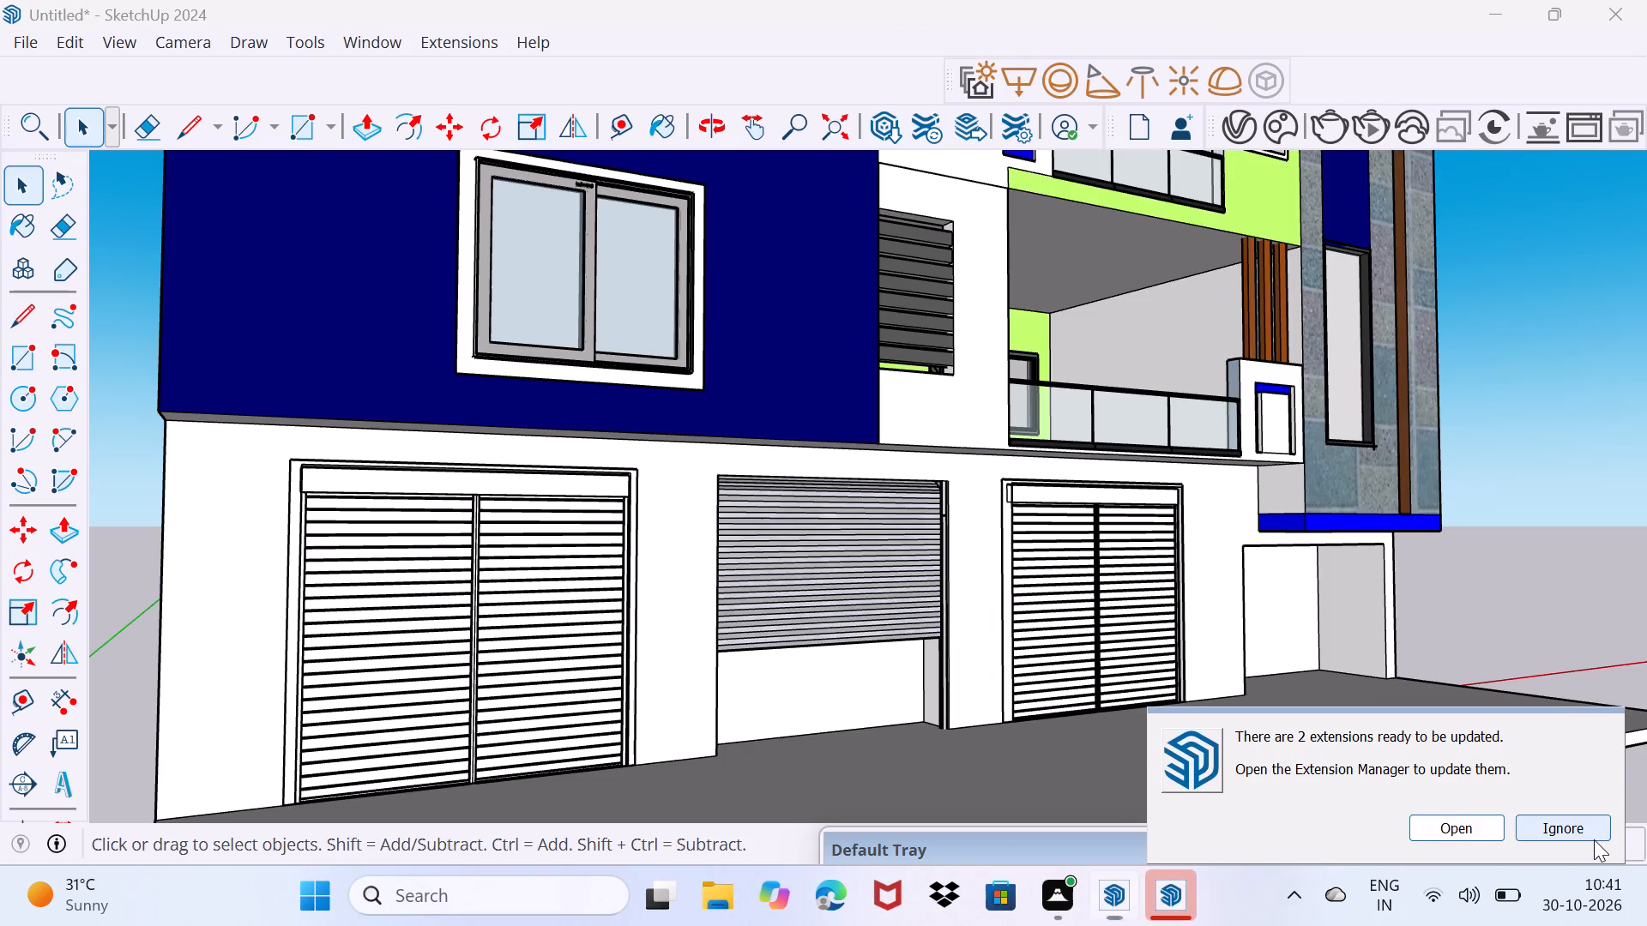
Examine the recovered house's front elevation and ground-floor shop shutters from several angles.
scroll(1261, 387, down, 3)
middle_drag(1245, 414, 1025, 665)
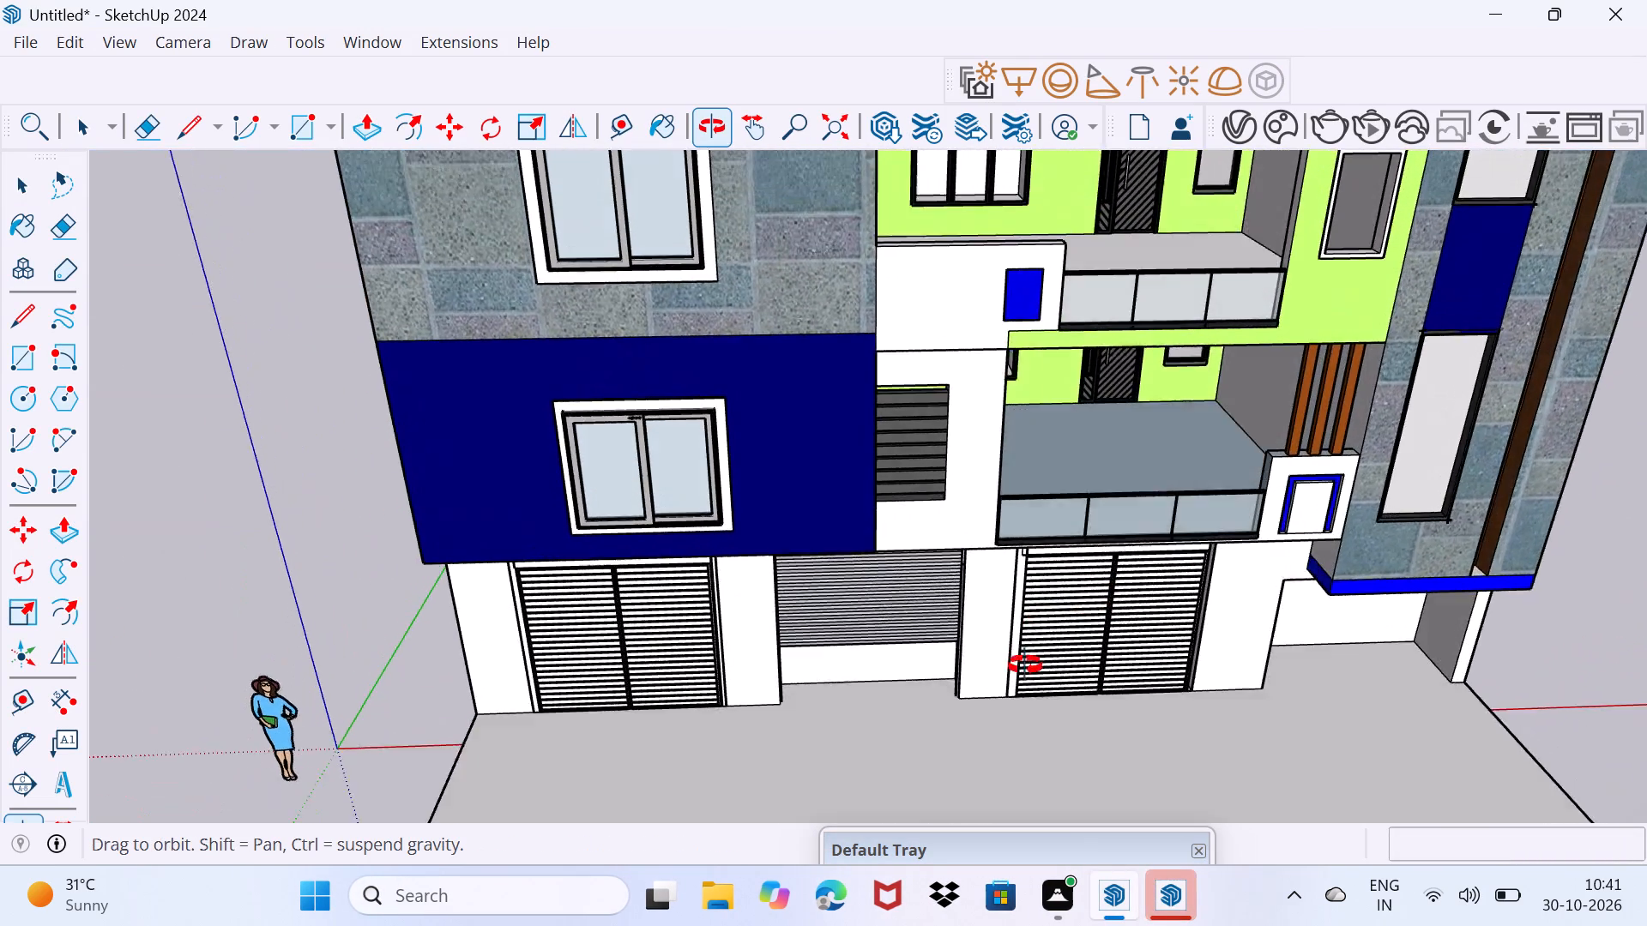
middle_drag(1025, 665, 995, 488)
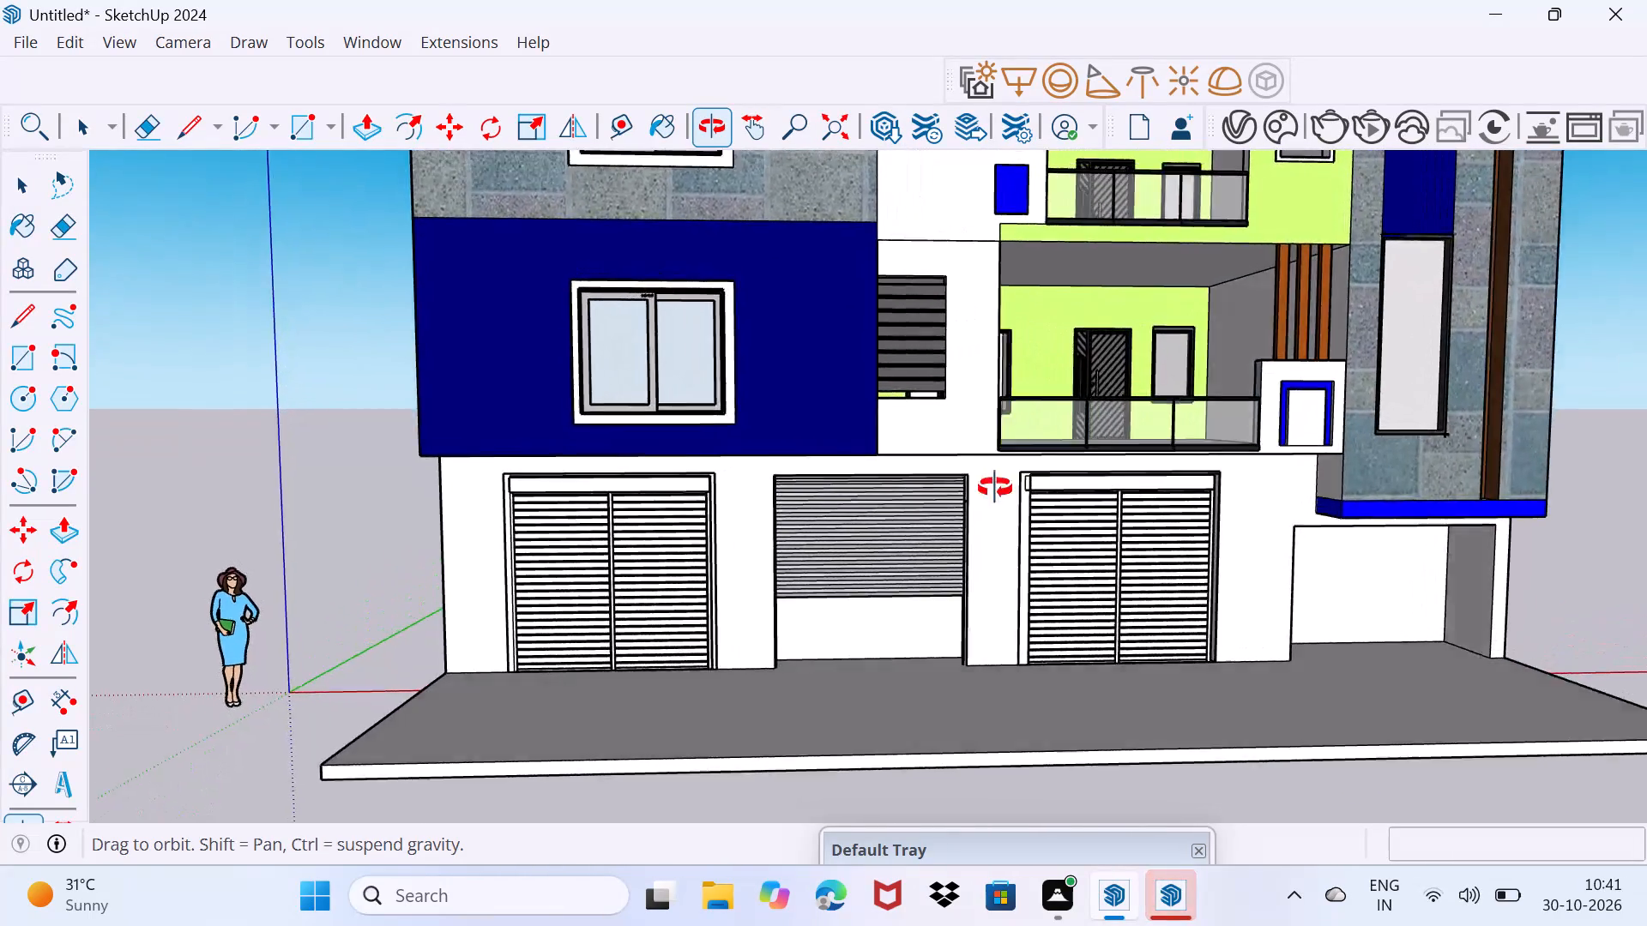
middle_drag(995, 488, 970, 504)
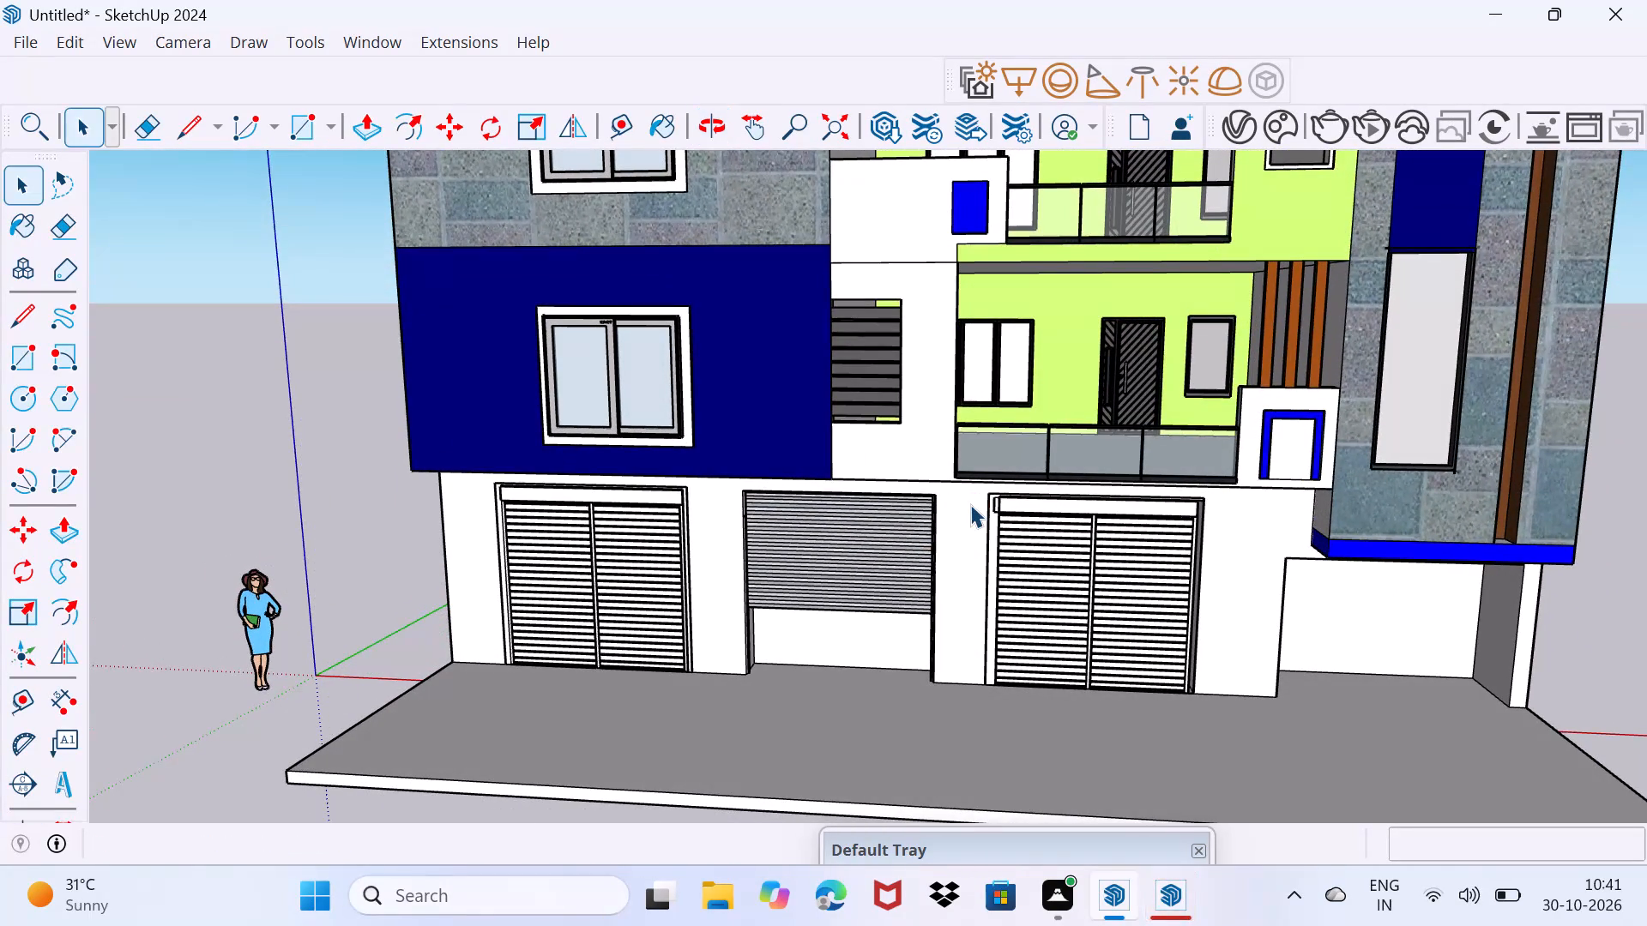
scroll(999, 470, down, 2)
middle_drag(1011, 512, 1118, 481)
middle_drag(1059, 499, 1182, 484)
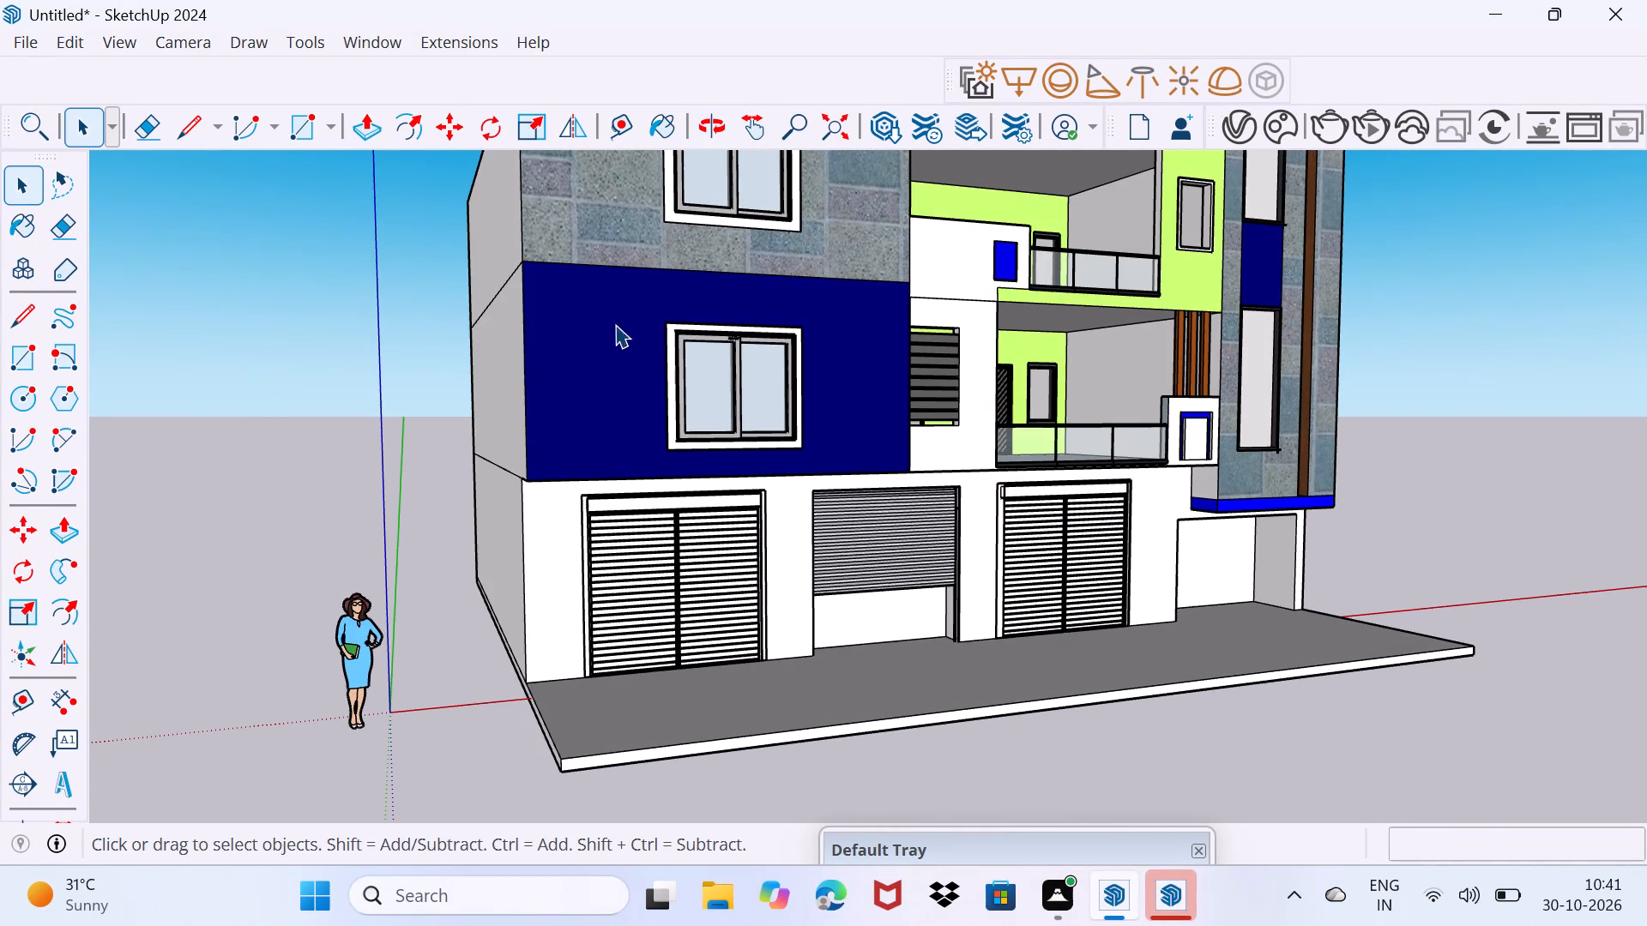
Open 3D Warehouse and search it for "super market".
click(359, 34)
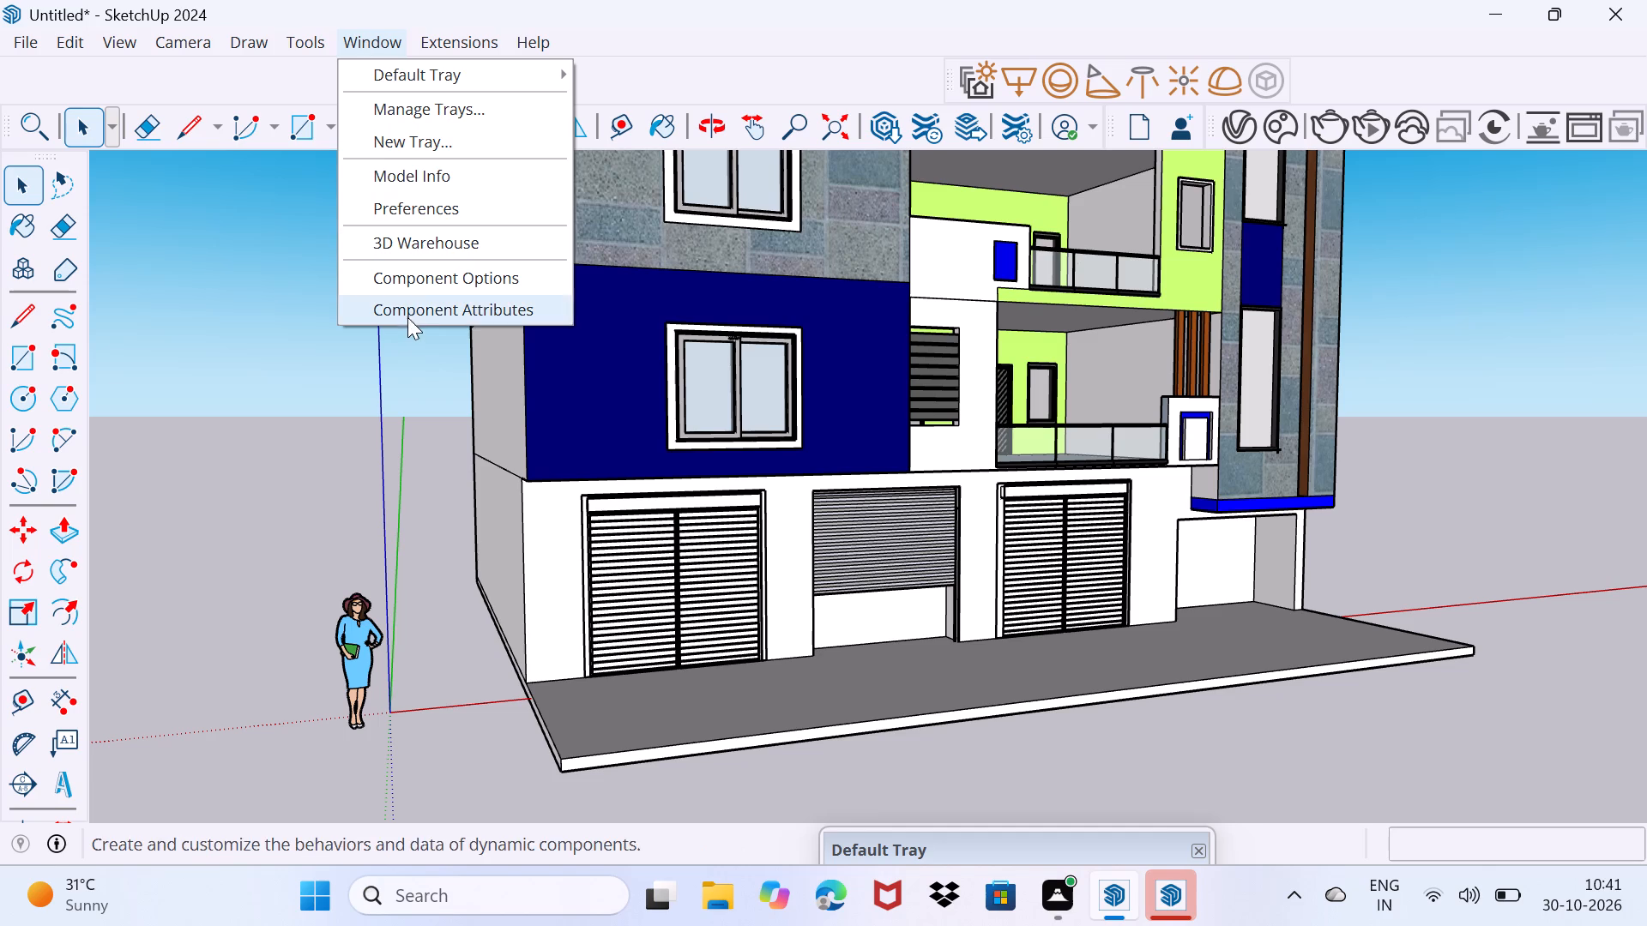
click(465, 245)
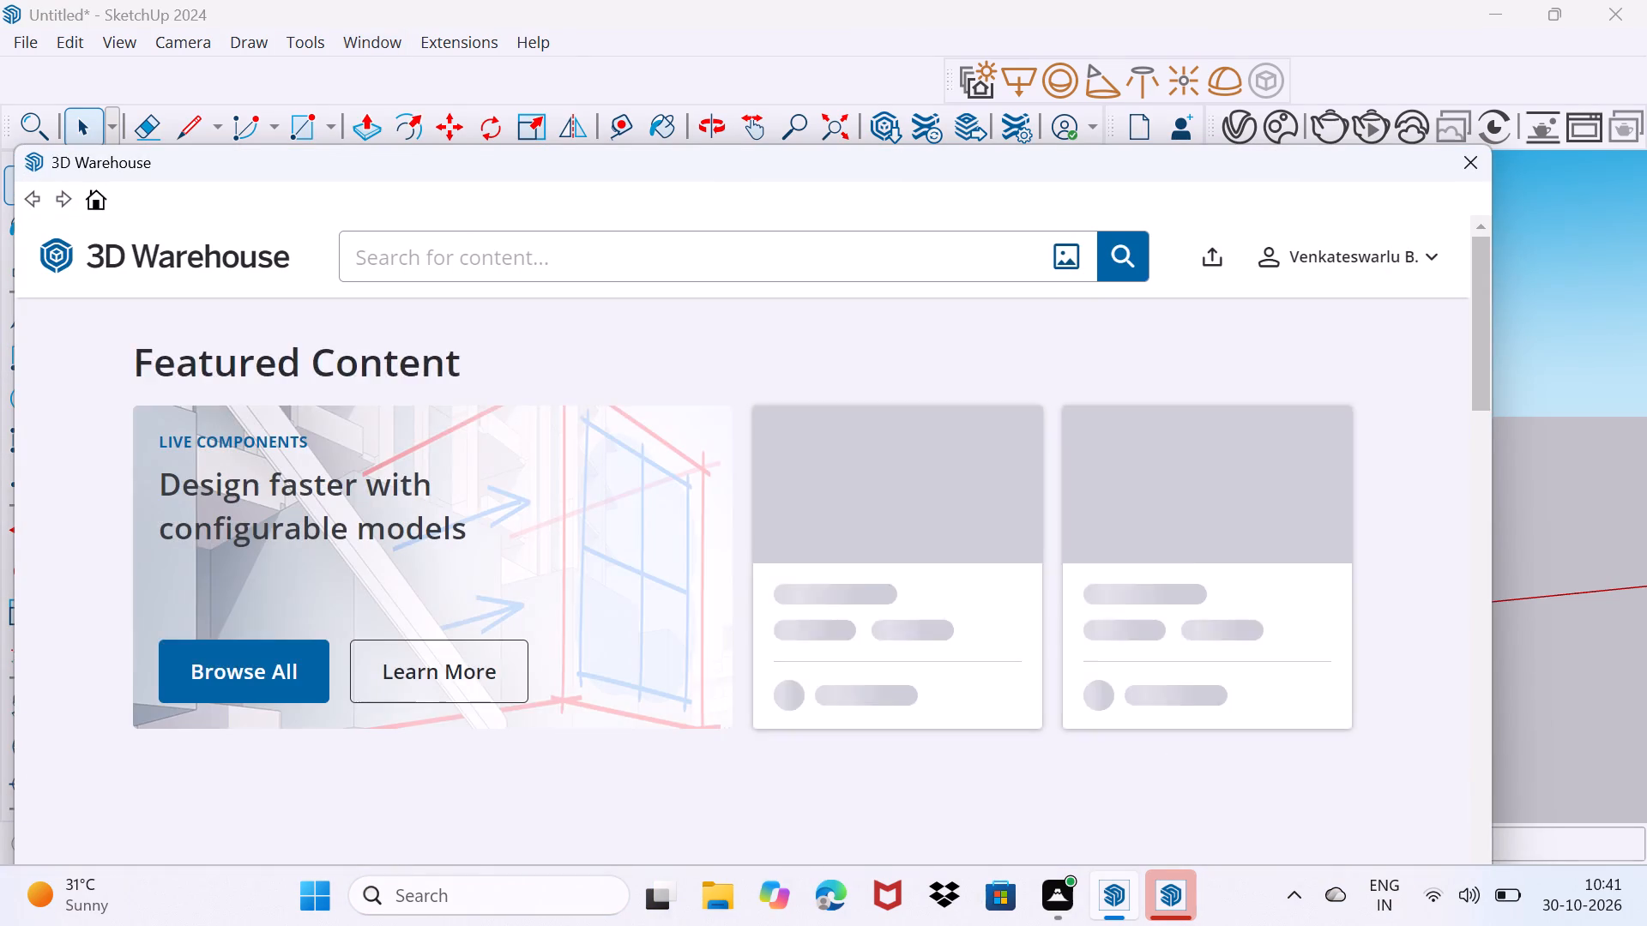
scroll(474, 261, down, 7)
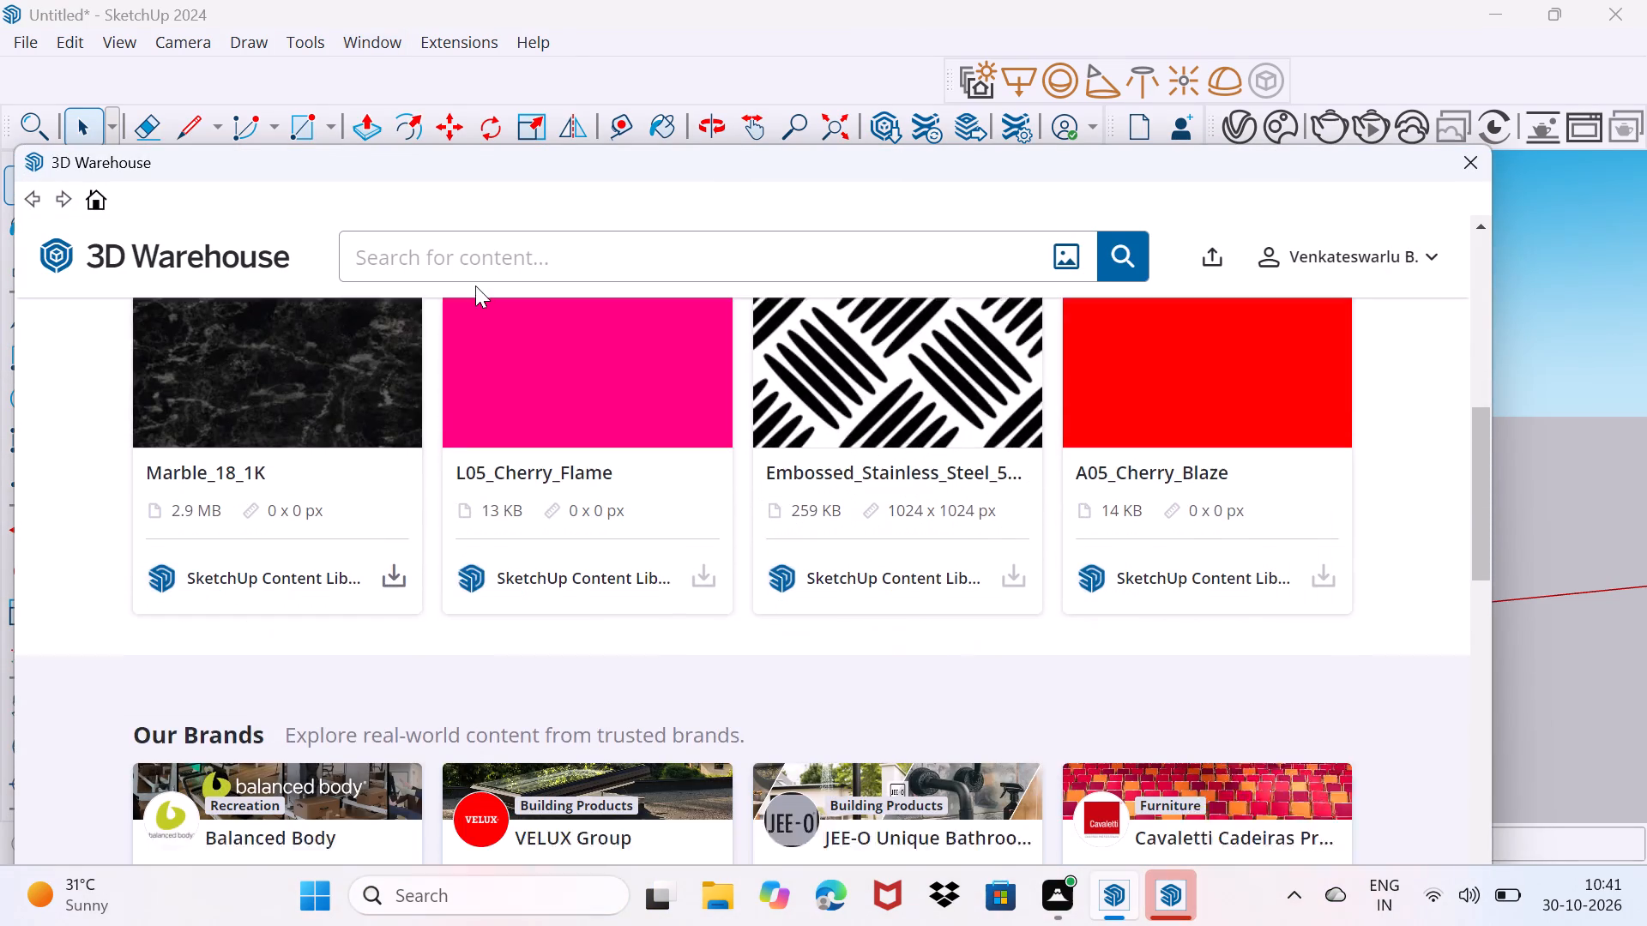
click(539, 260)
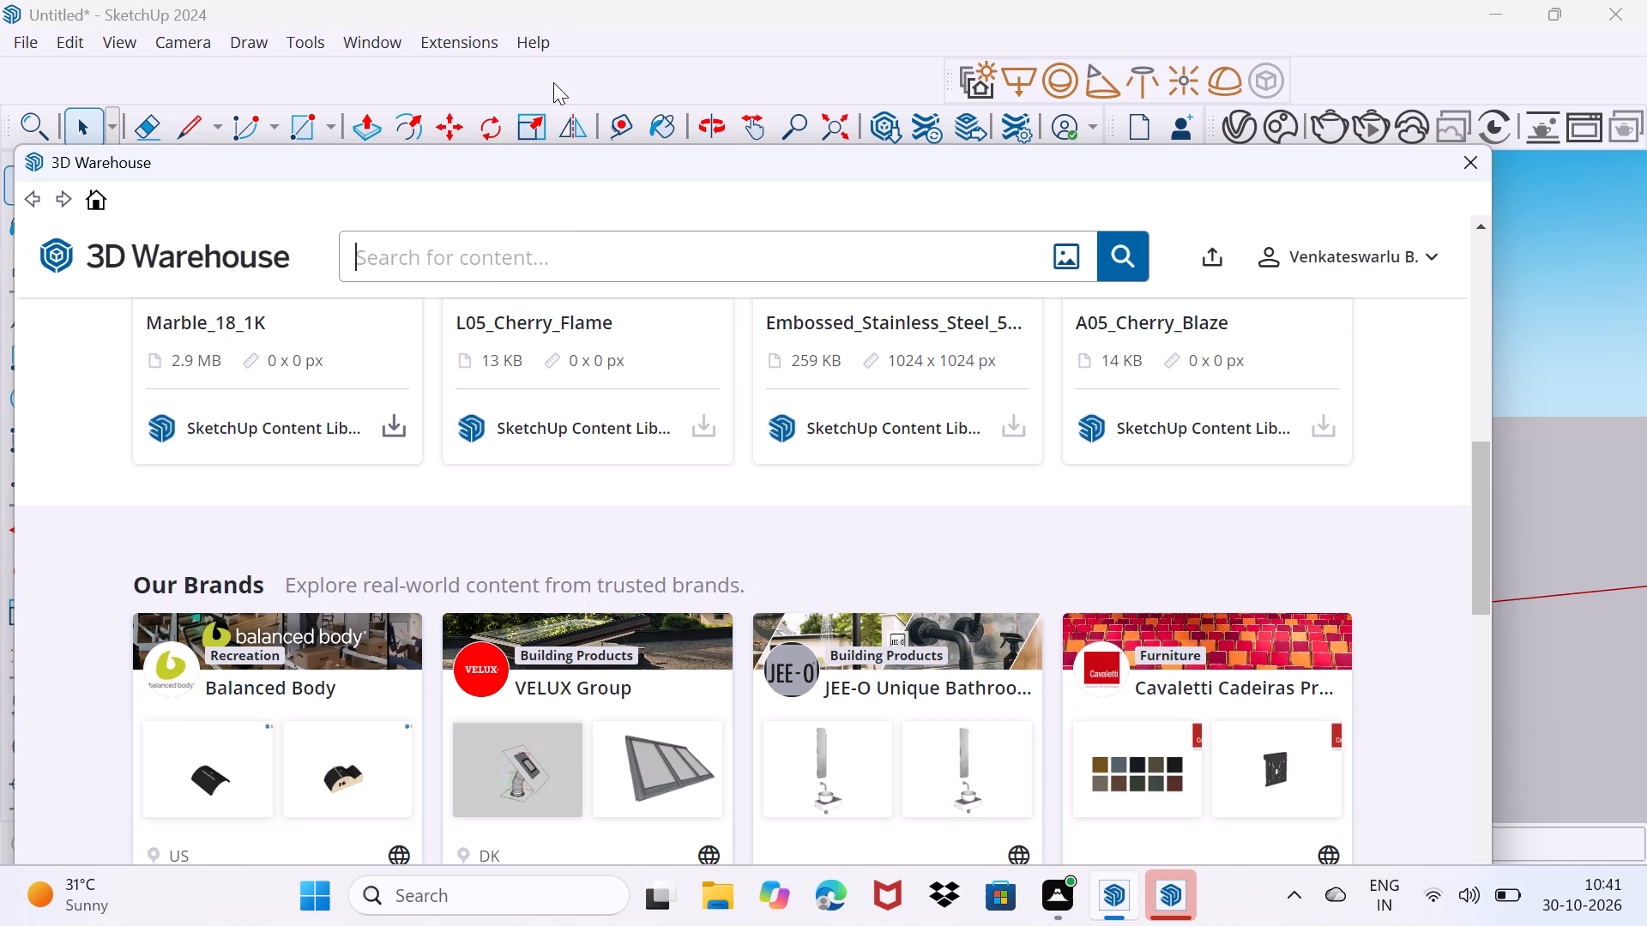
key(s)
text(uper)
key(space)
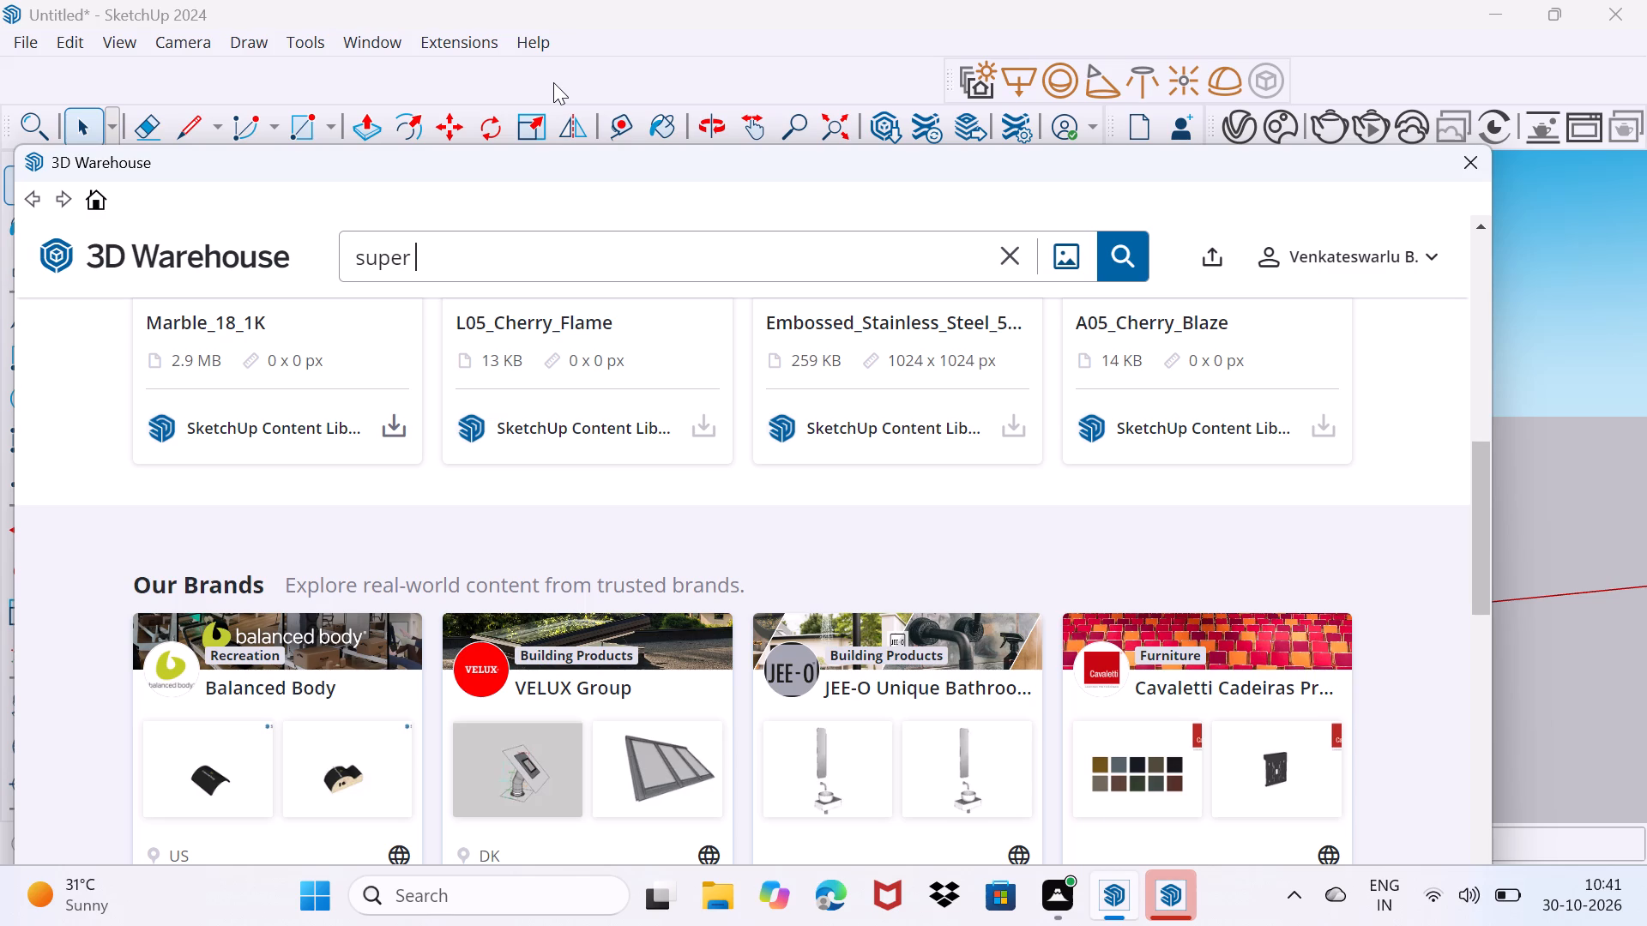
text(ma)
key(r)
key(k)
text(et)
click(1136, 268)
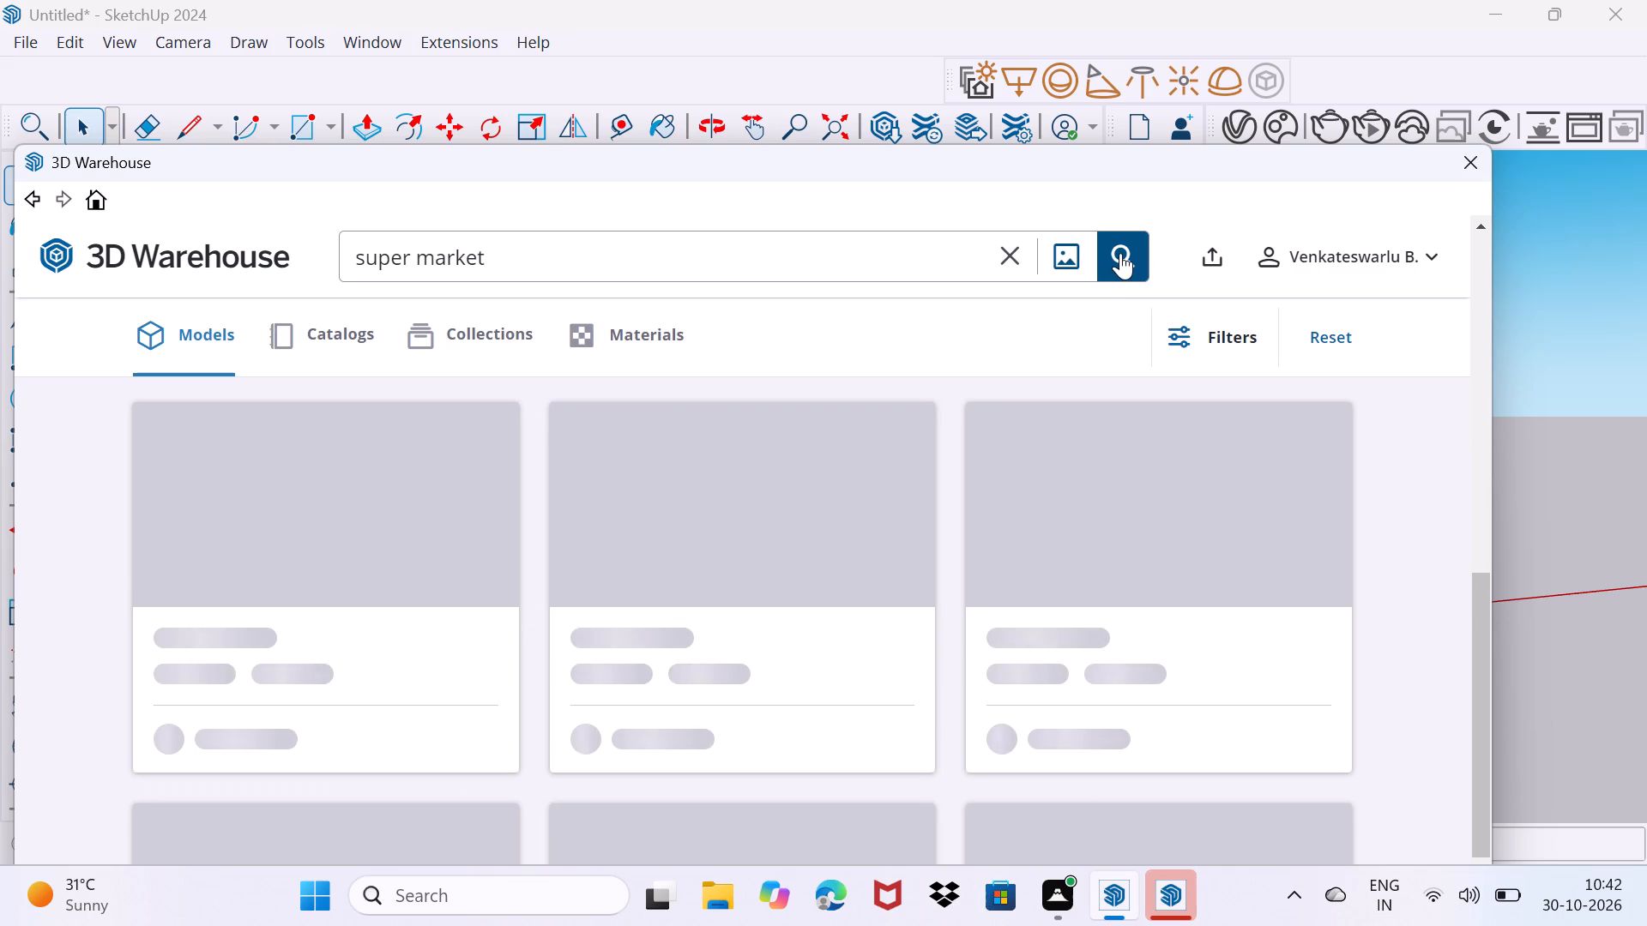
Browse the super market search results, switching from models to collections, for suitable shop displays.
scroll(1069, 403, down, 5)
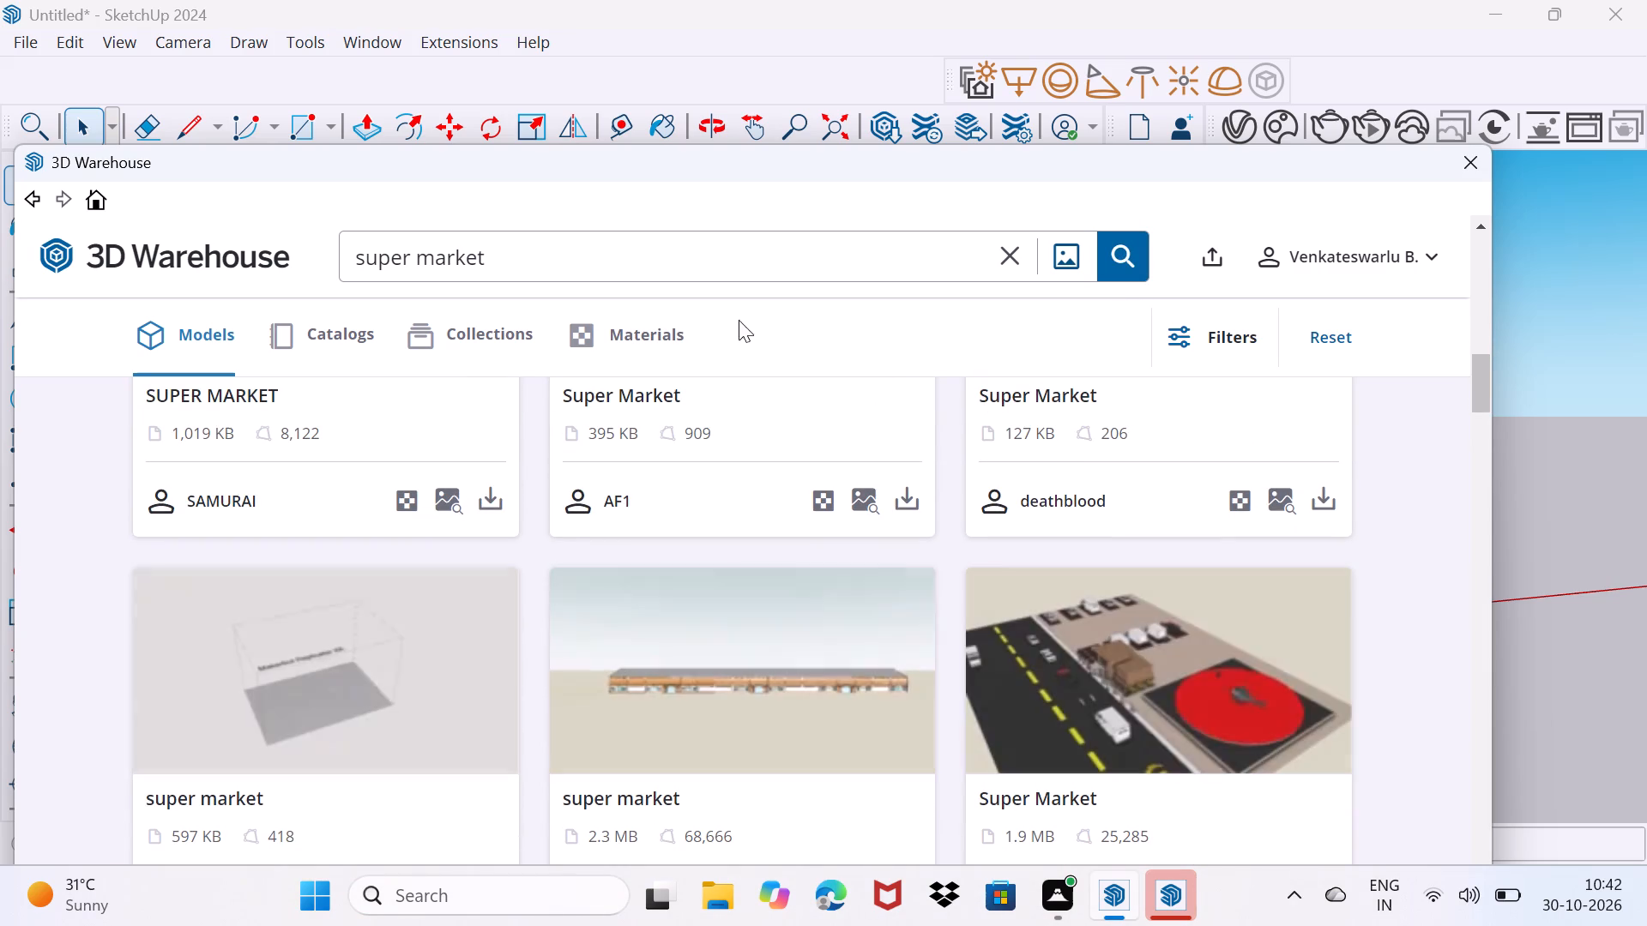
click(461, 329)
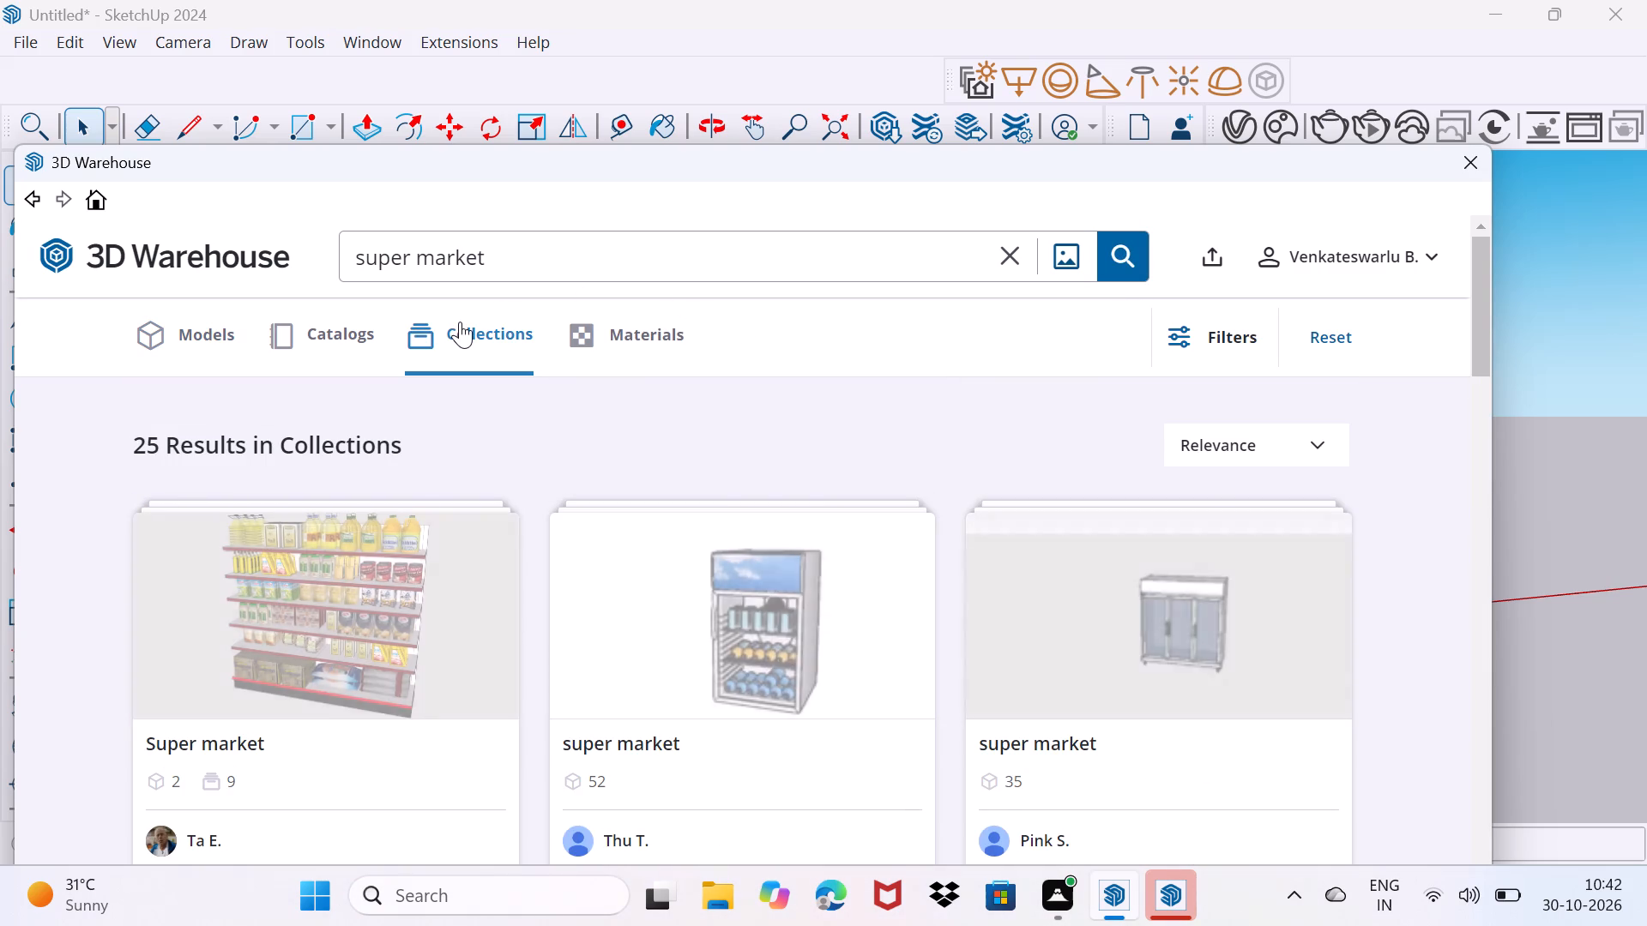
scroll(505, 444, down, 2)
scroll(553, 514, down, 4)
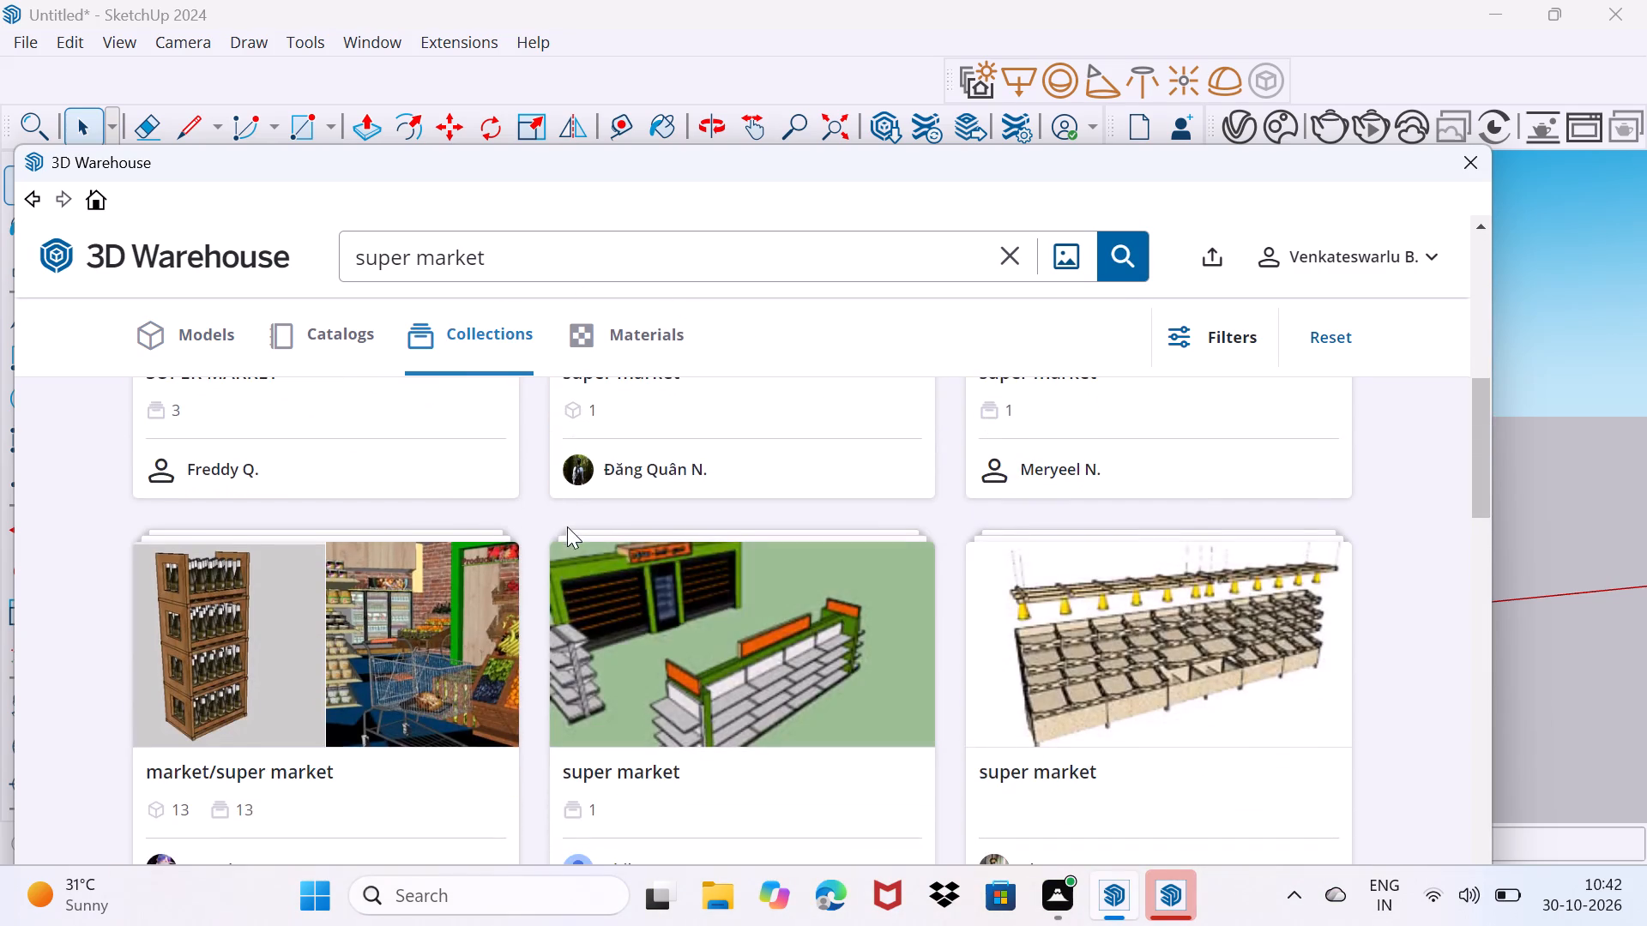
scroll(574, 523, down, 6)
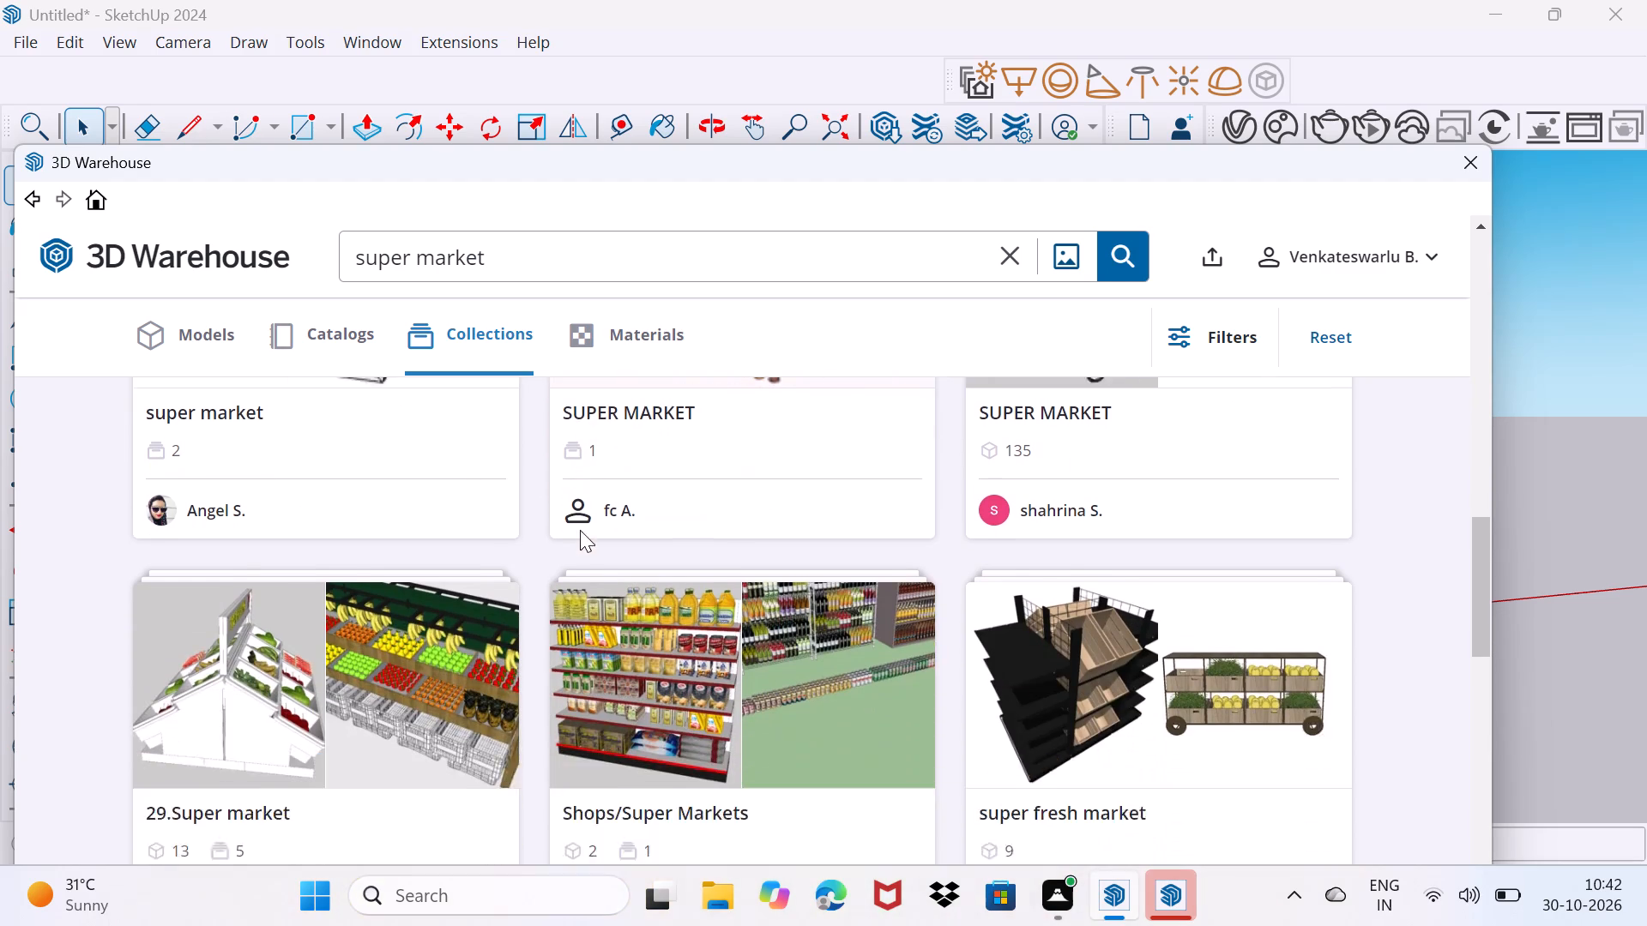
scroll(580, 530, down, 3)
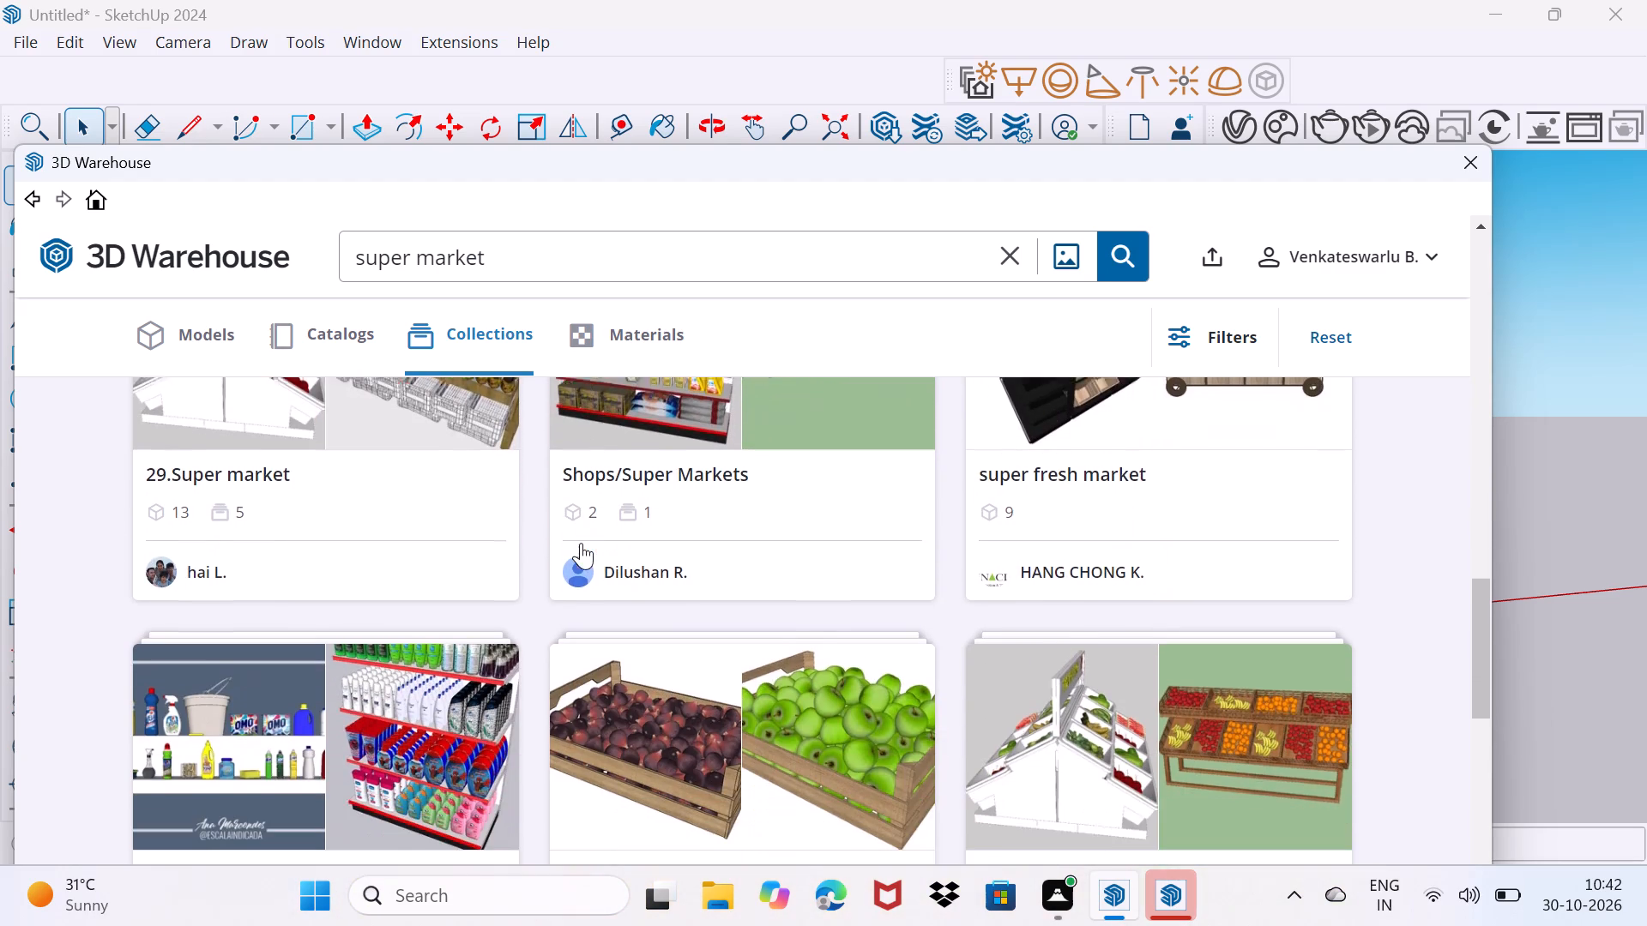
scroll(585, 540, down, 6)
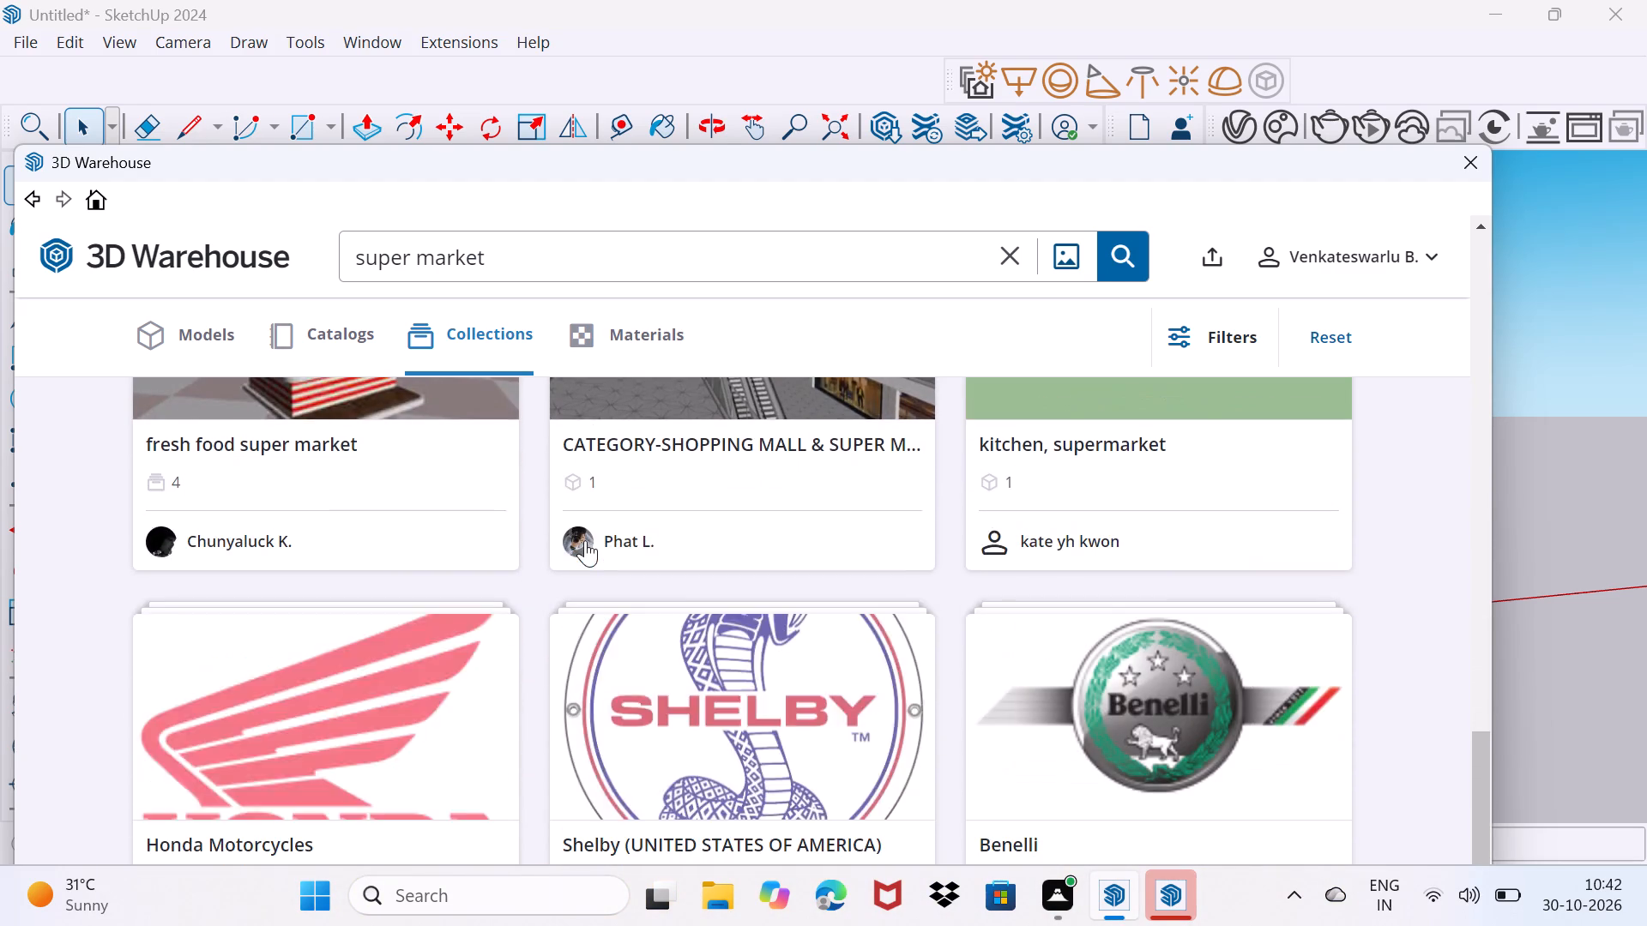
scroll(601, 528, up, 5)
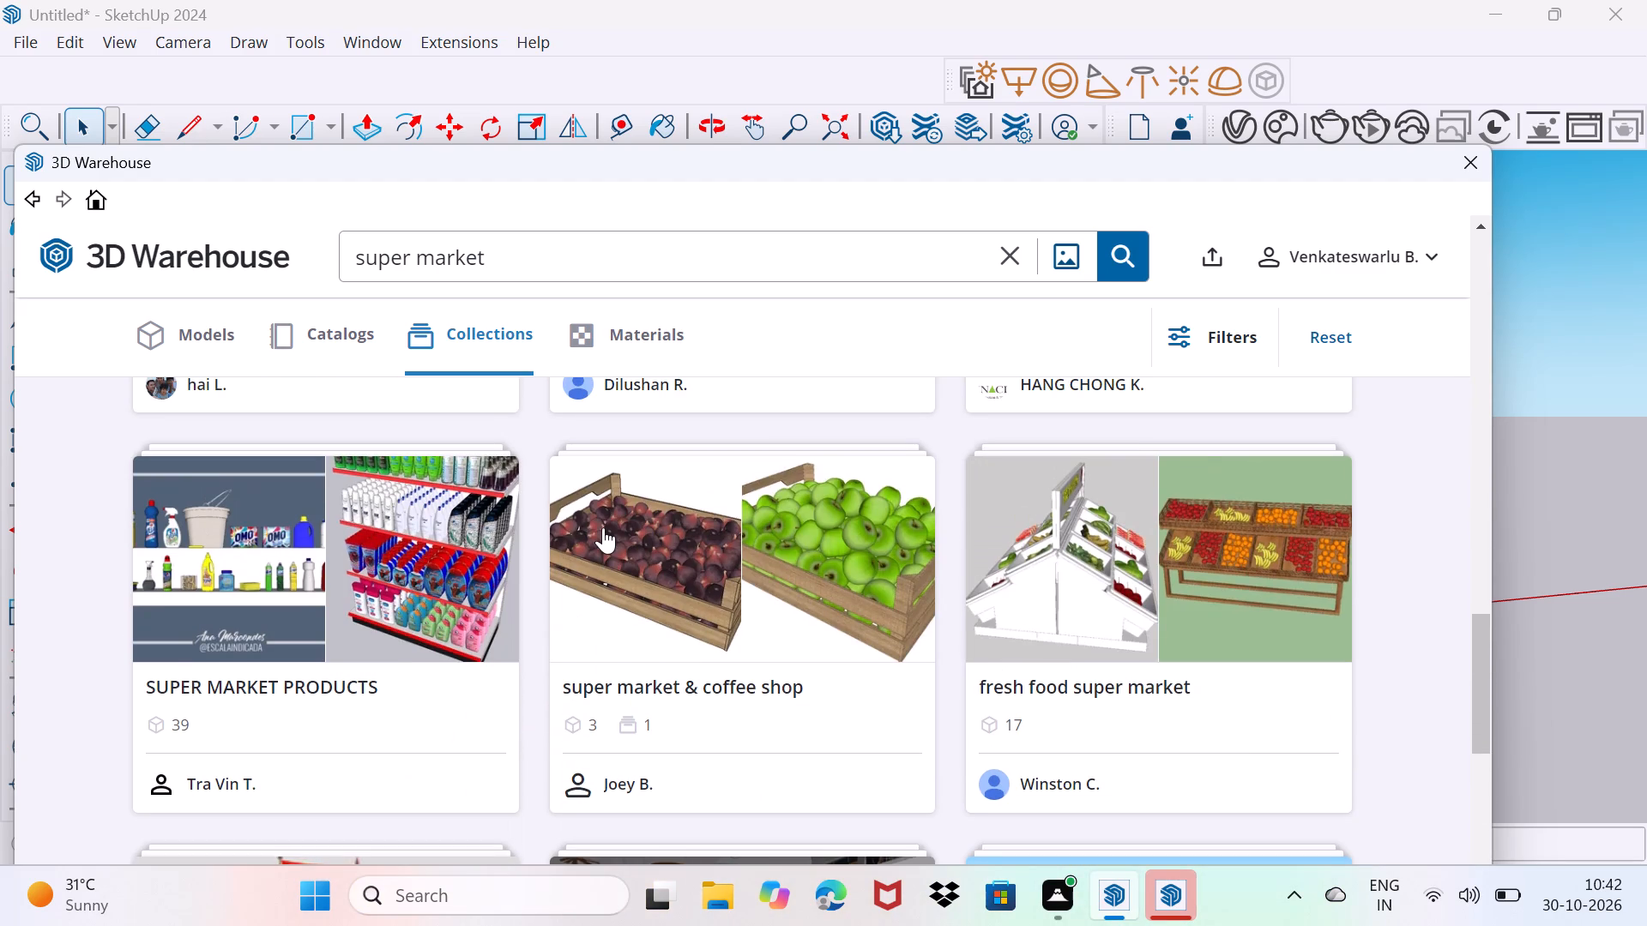
scroll(603, 527, down, 10)
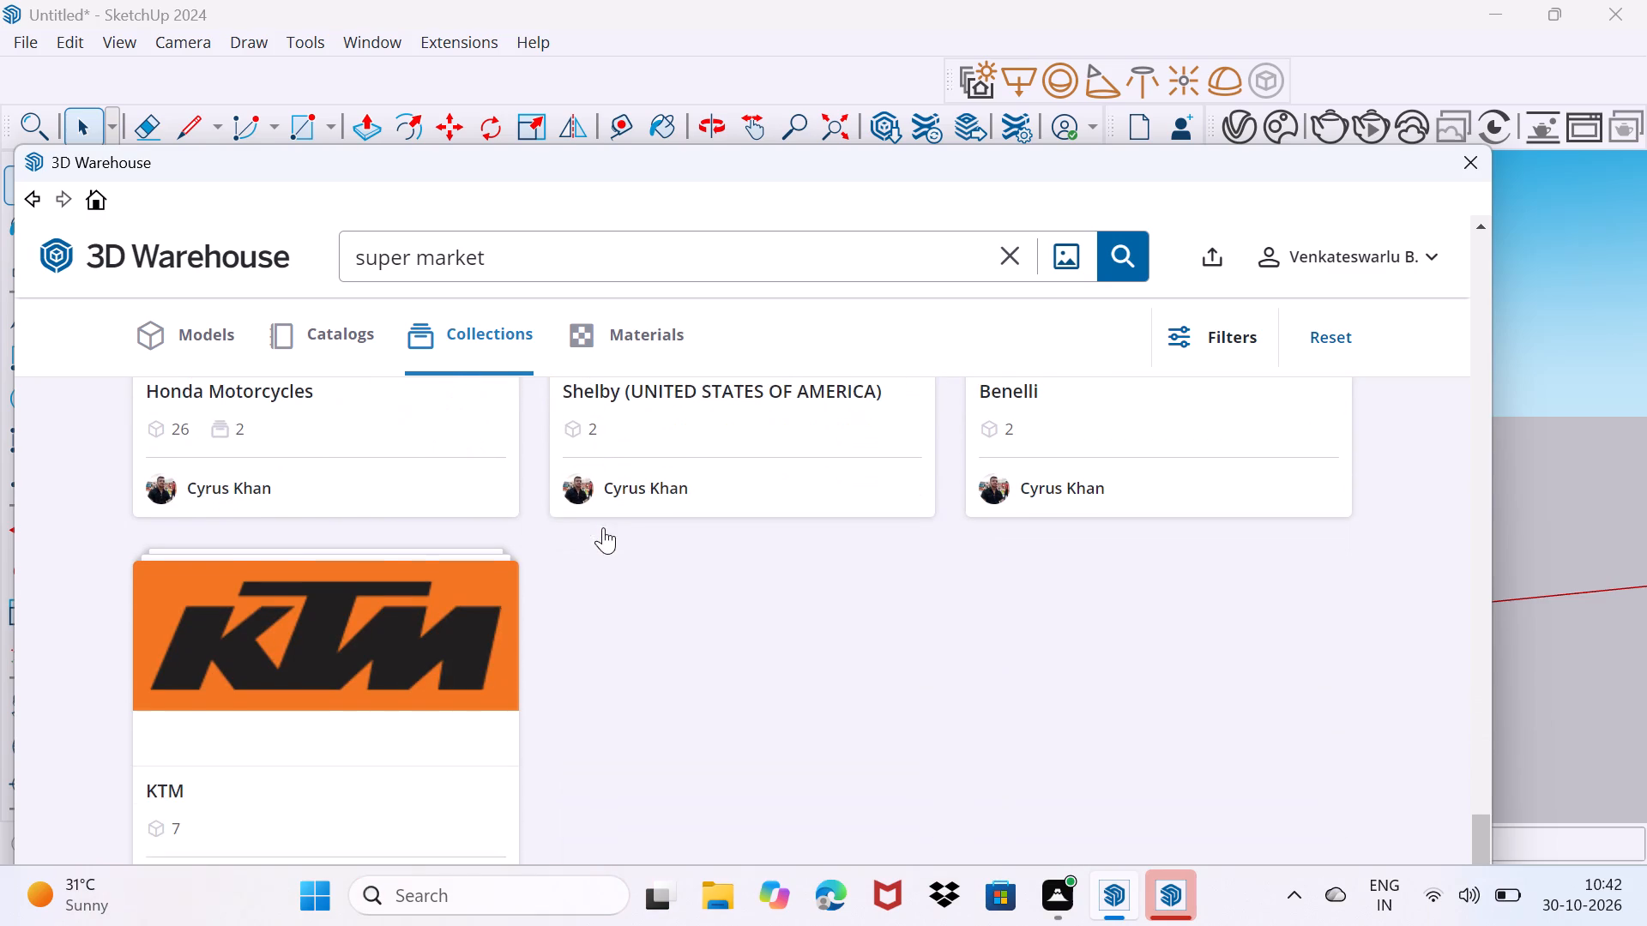
scroll(602, 528, down, 5)
scroll(642, 513, up, 20)
scroll(654, 502, up, 4)
scroll(654, 502, down, 2)
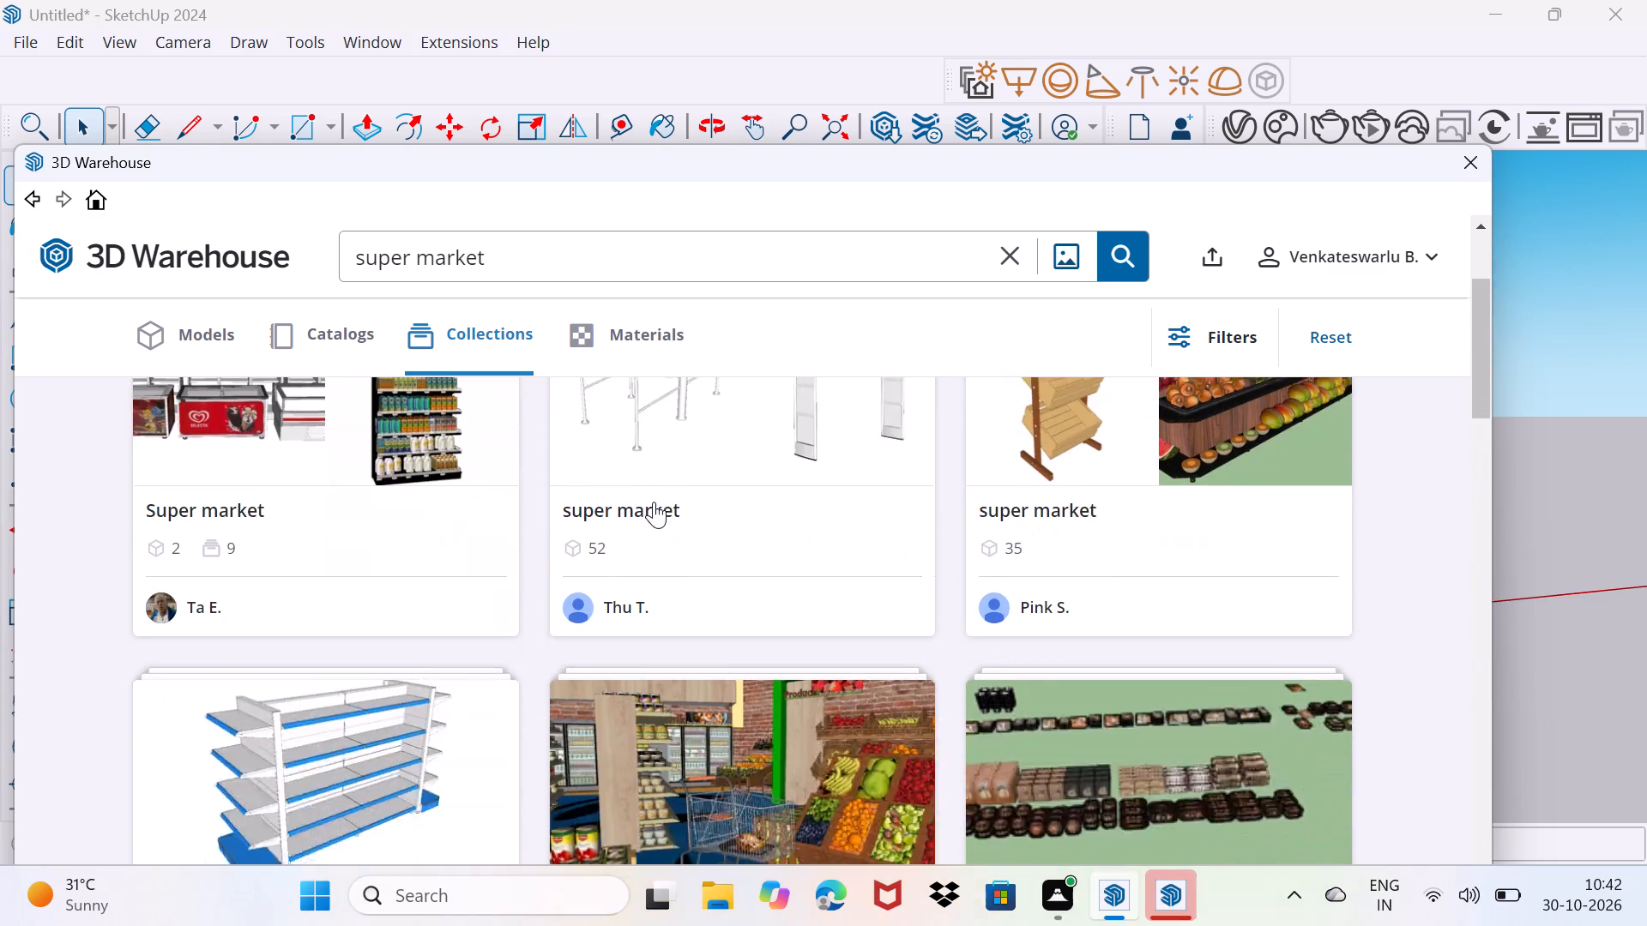
scroll(654, 502, up, 3)
scroll(654, 502, down, 1)
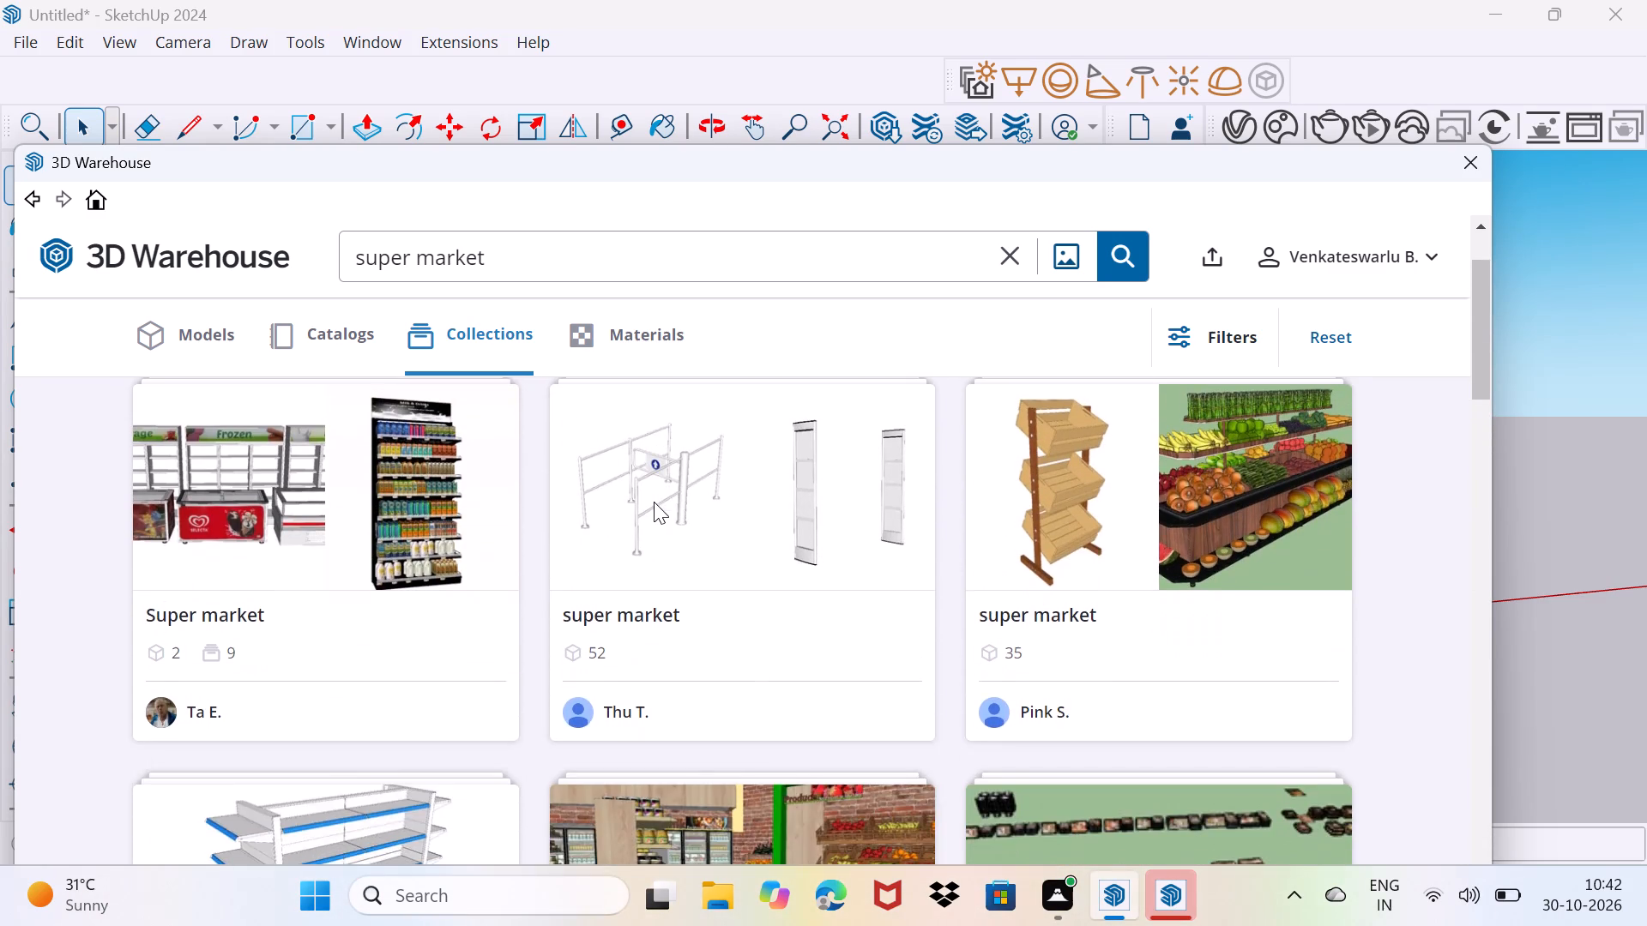
scroll(654, 502, up, 1)
scroll(1190, 748, down, 1)
Open the super market collection showing a wooden crate stand and fruit display, and look through its models.
click(1247, 628)
click(1231, 558)
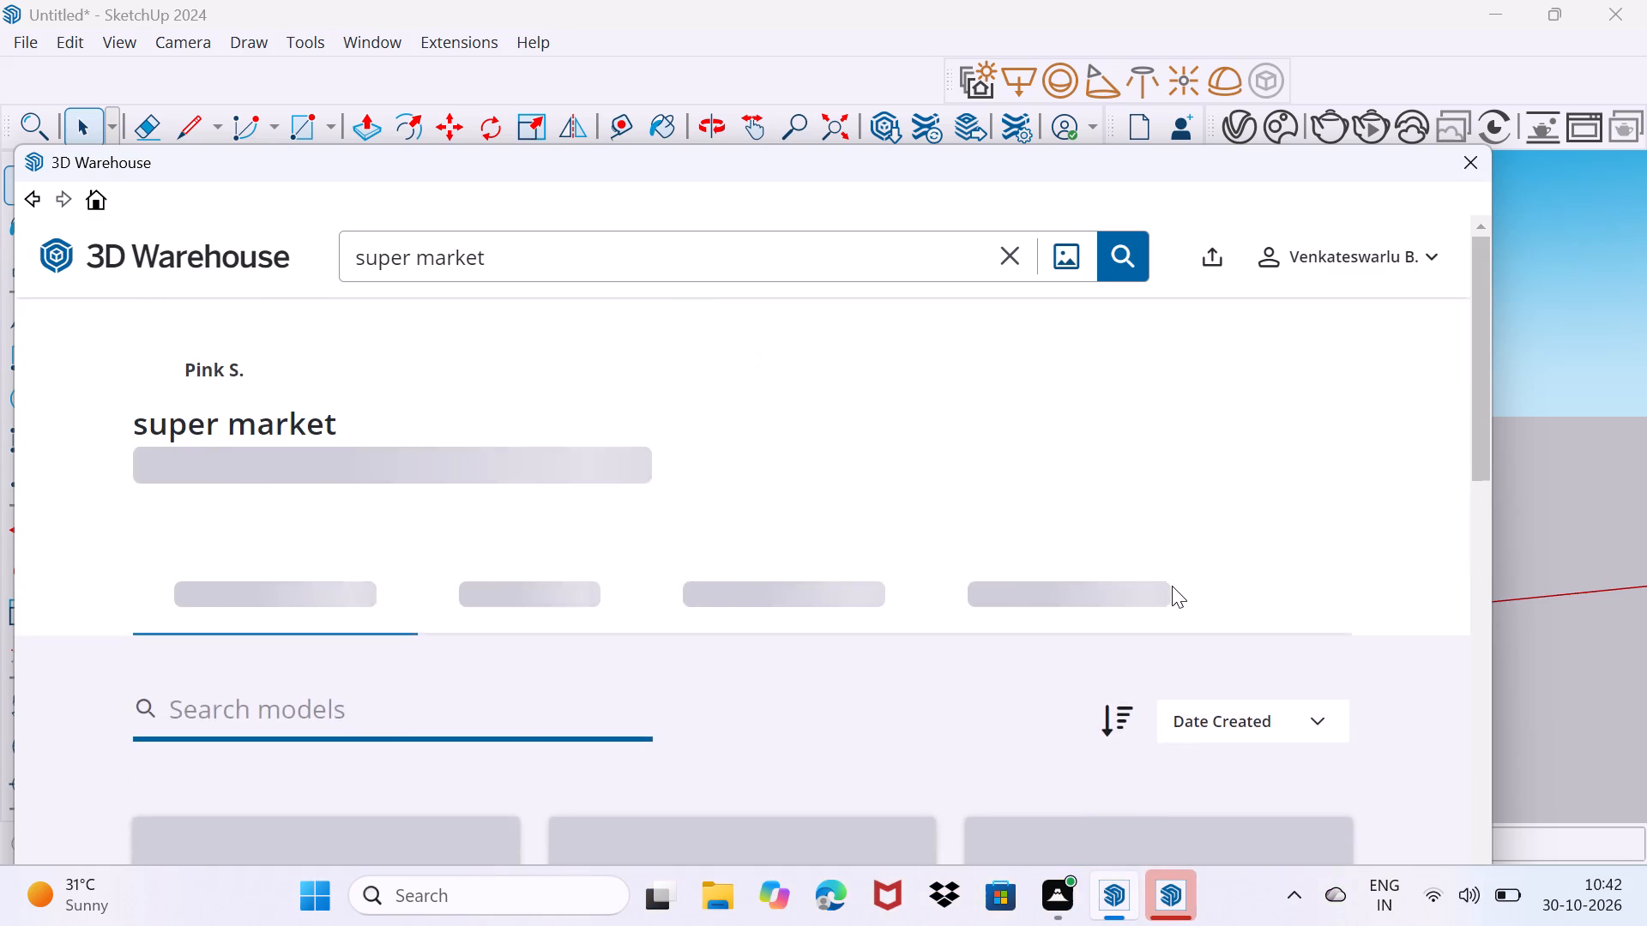
scroll(1170, 601, down, 6)
scroll(1164, 604, up, 2)
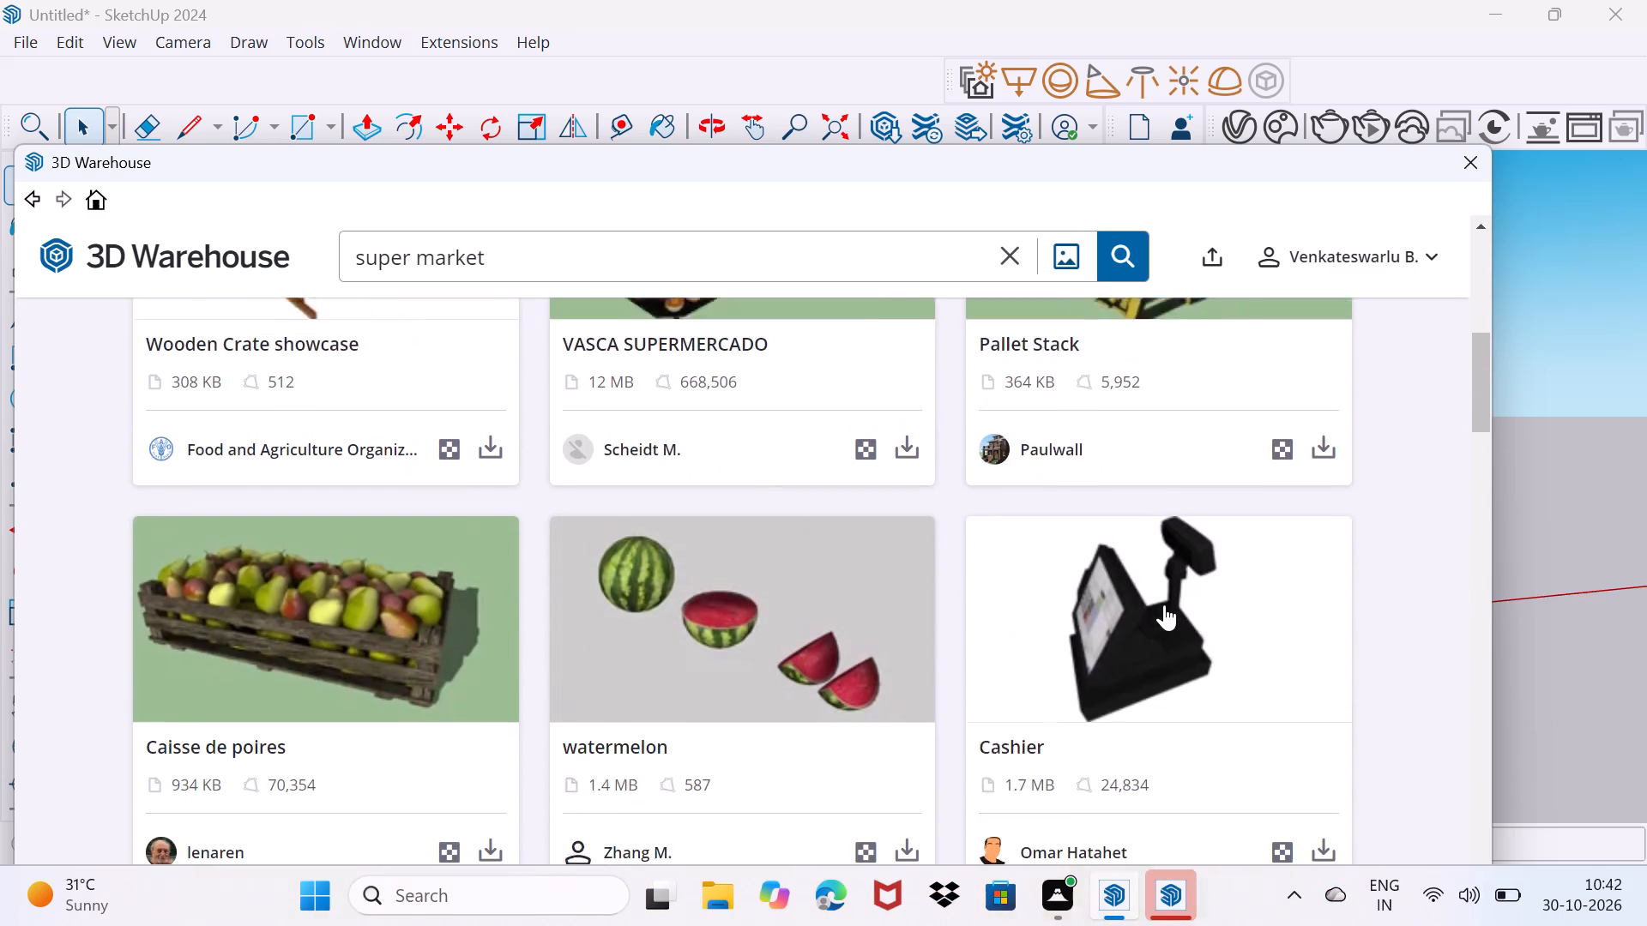
scroll(1164, 604, up, 1)
scroll(1164, 605, down, 8)
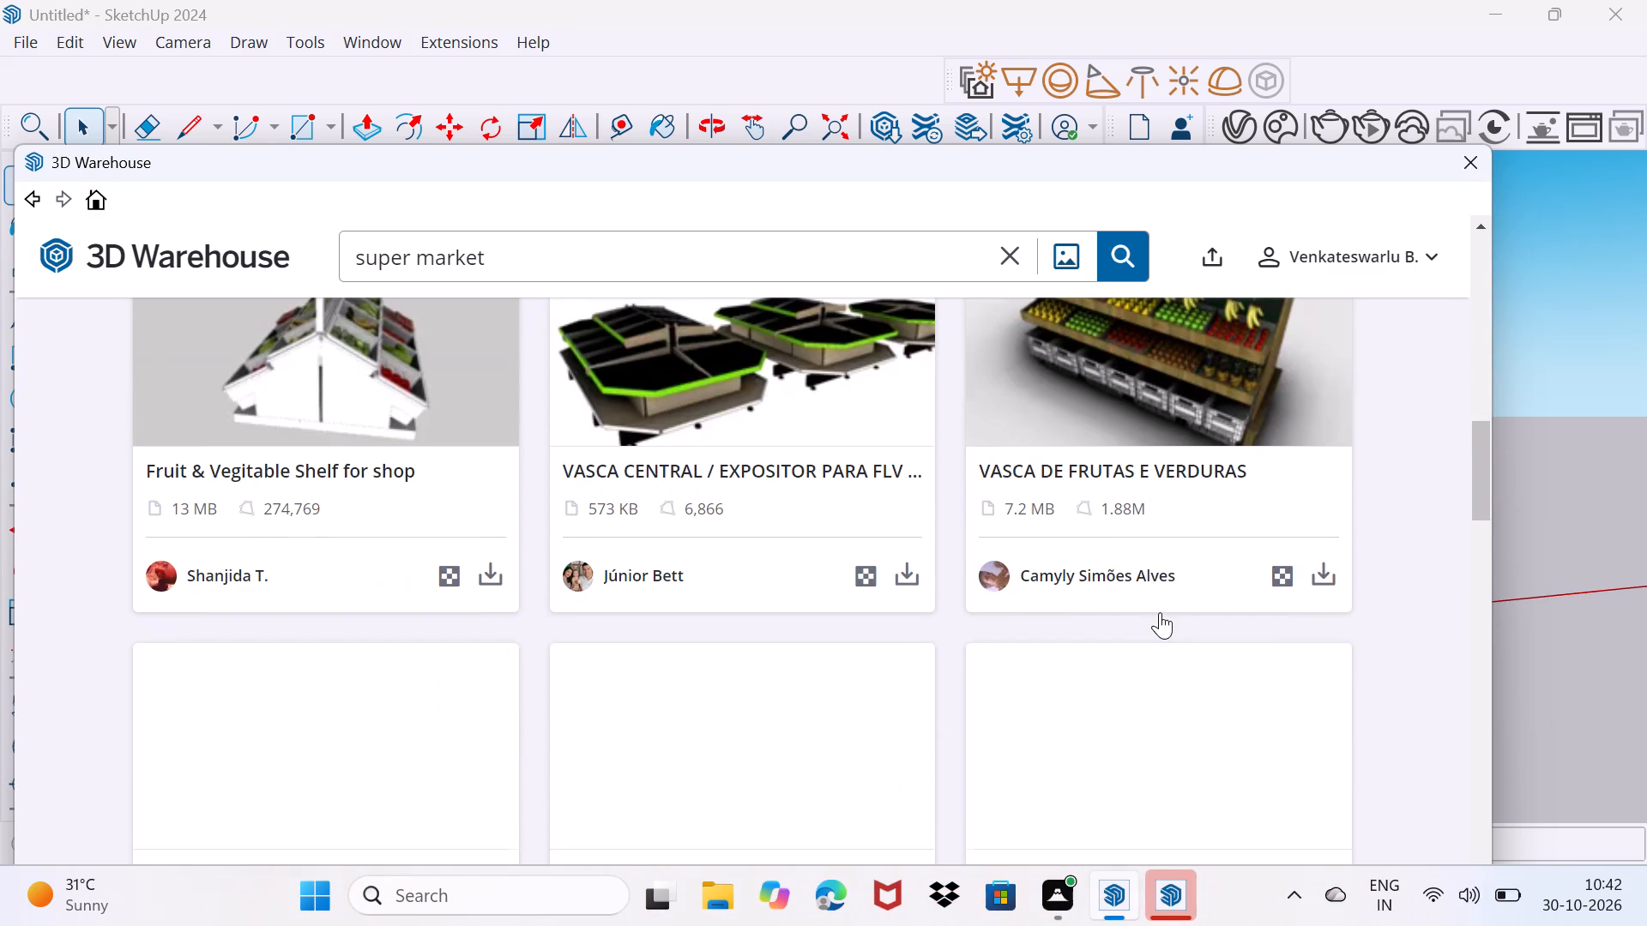
scroll(1160, 612, up, 3)
scroll(1160, 612, down, 1)
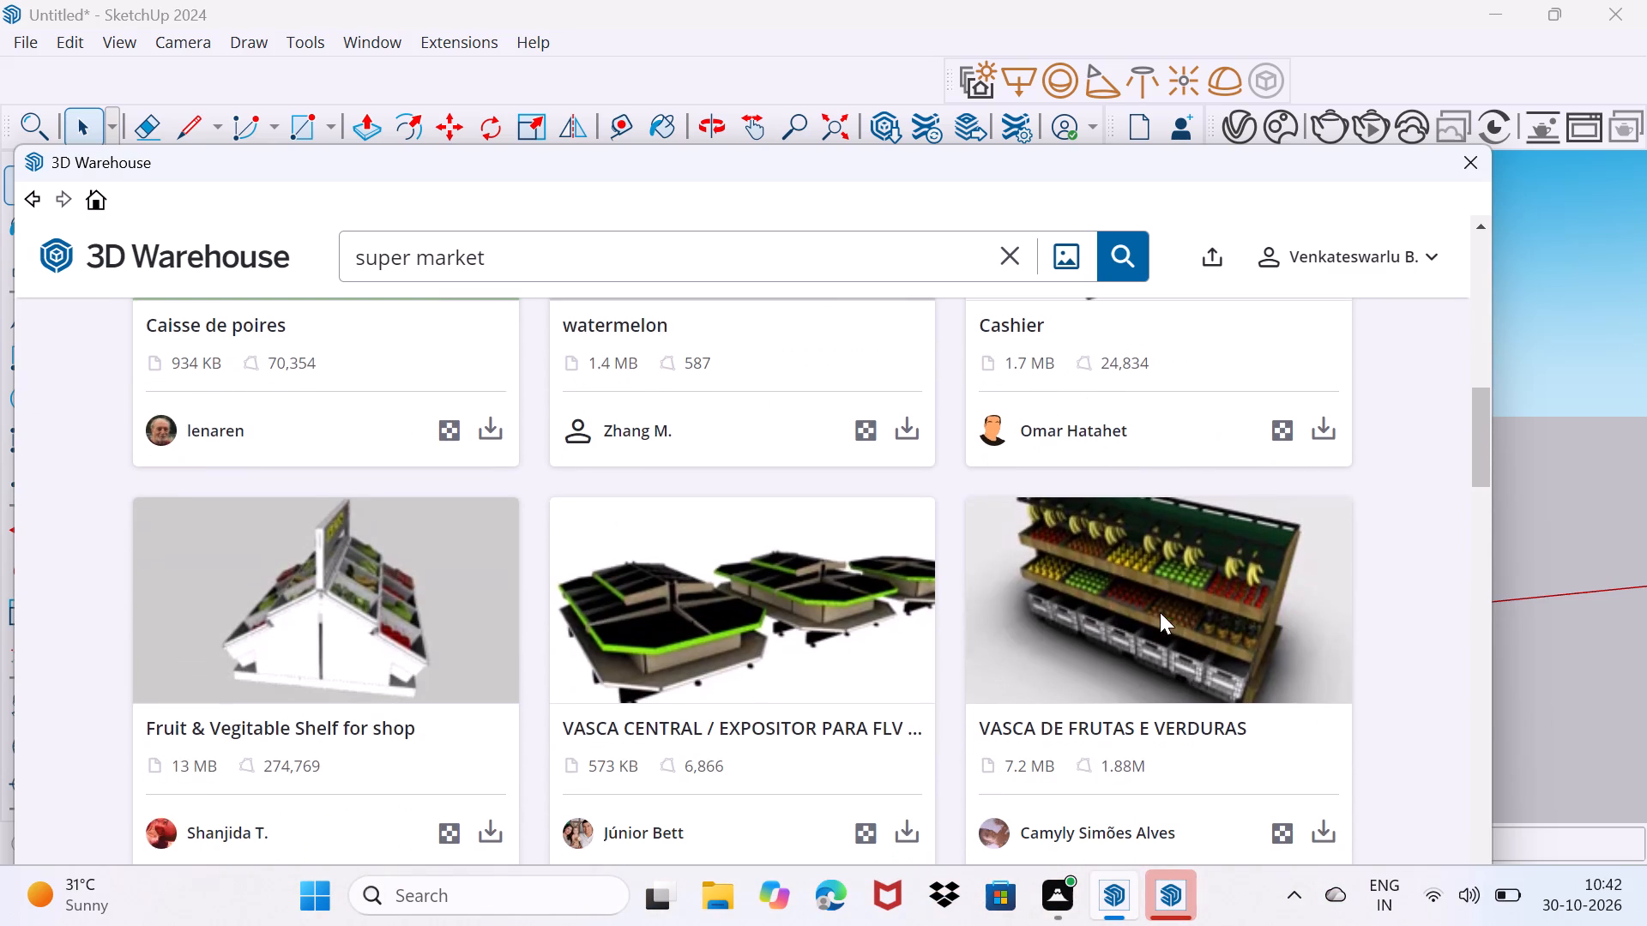
scroll(1209, 735, down, 2)
Load VASCA DE FRUTAS E VERDURAS directly into the model and place it on open ground beside the house.
click(1318, 580)
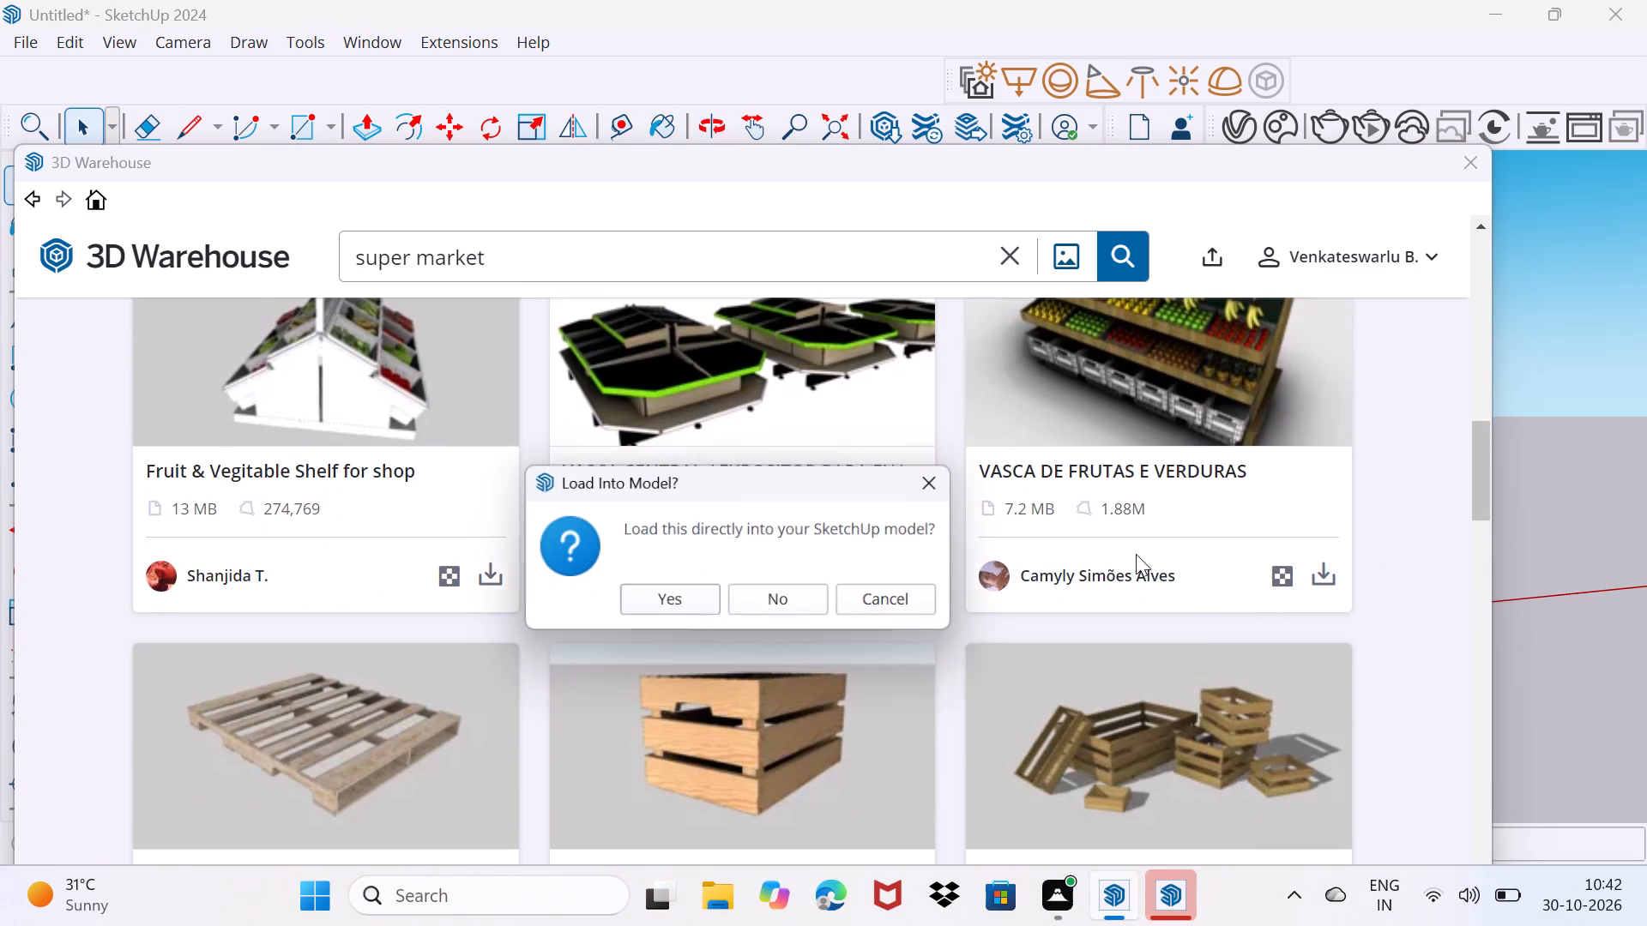
click(667, 595)
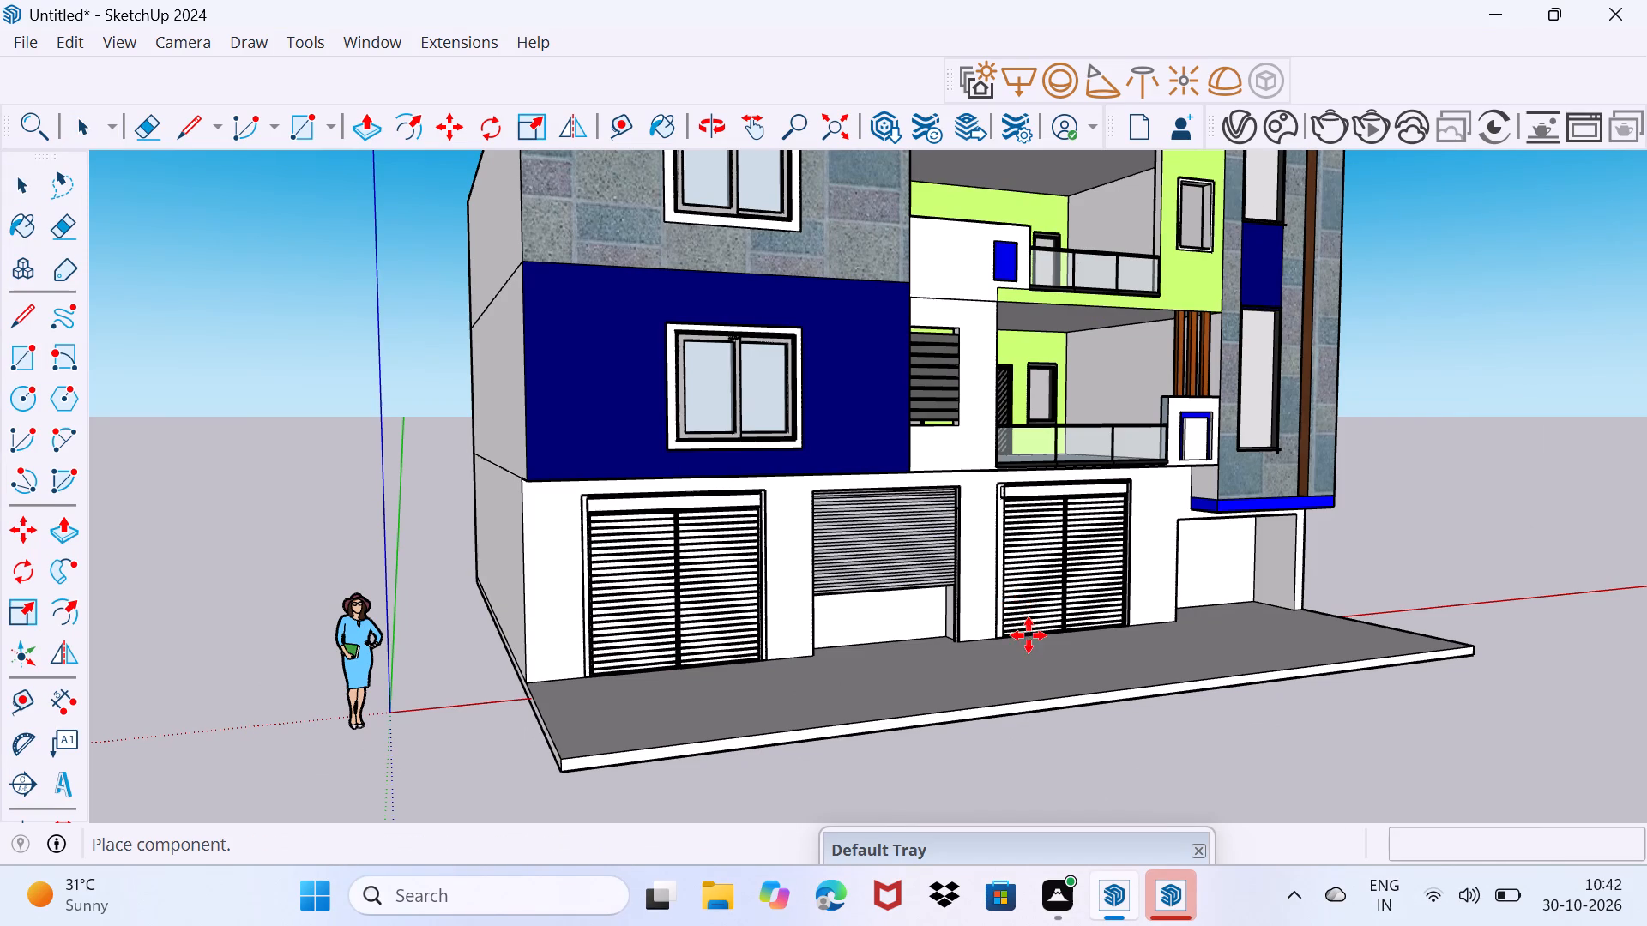
scroll(951, 606, down, 4)
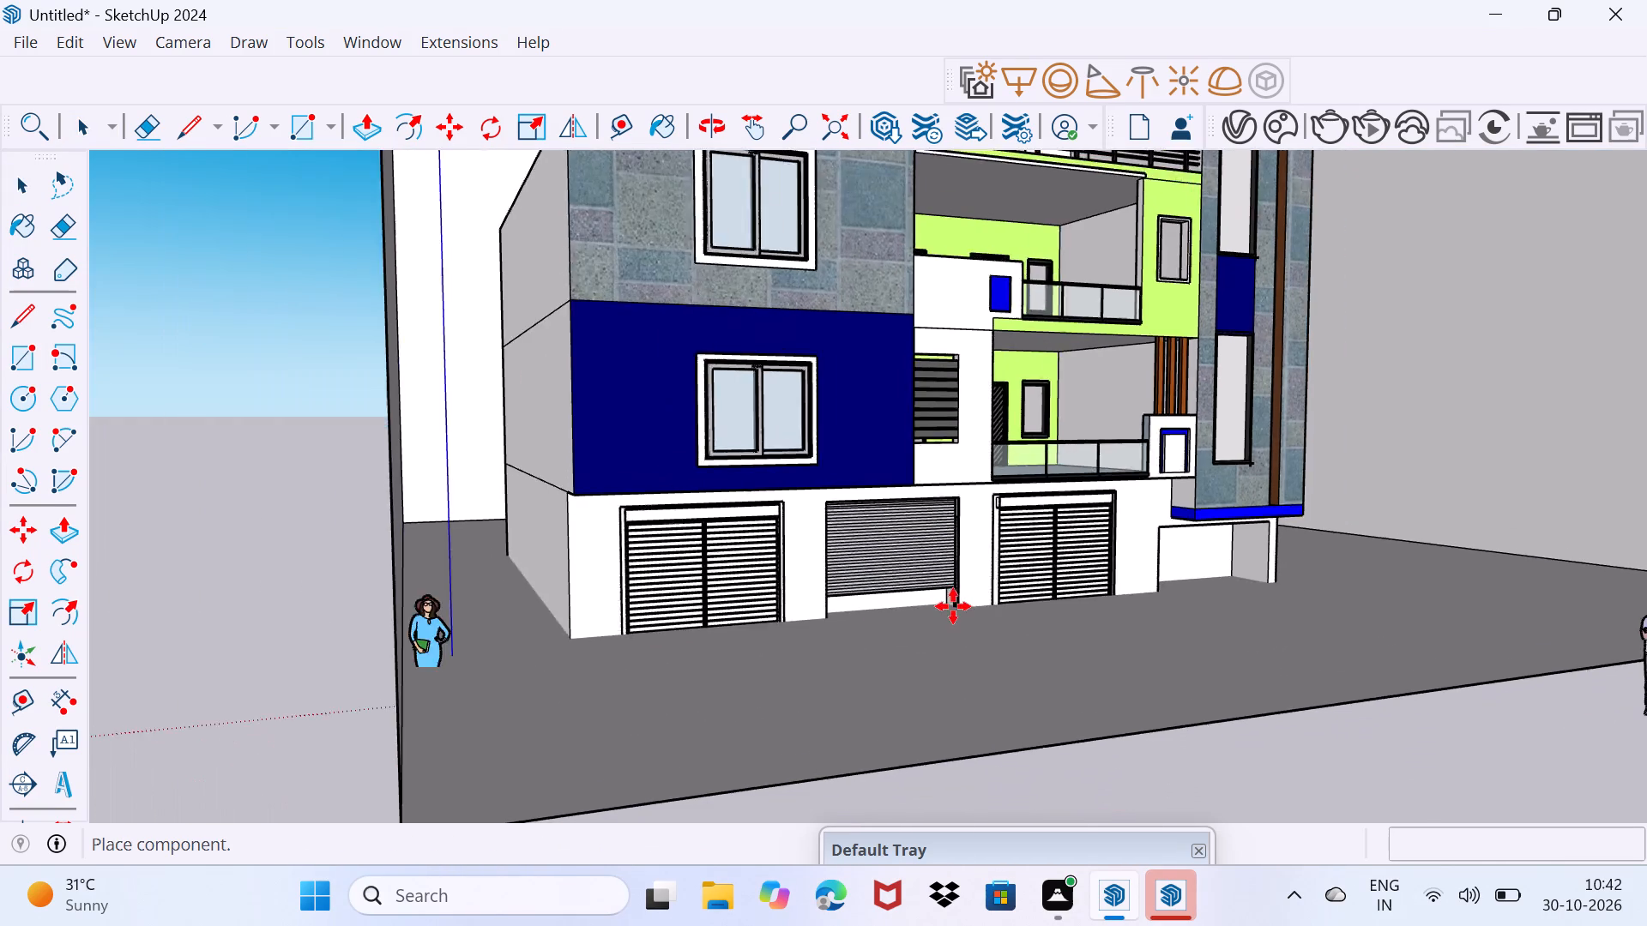
scroll(954, 606, down, 8)
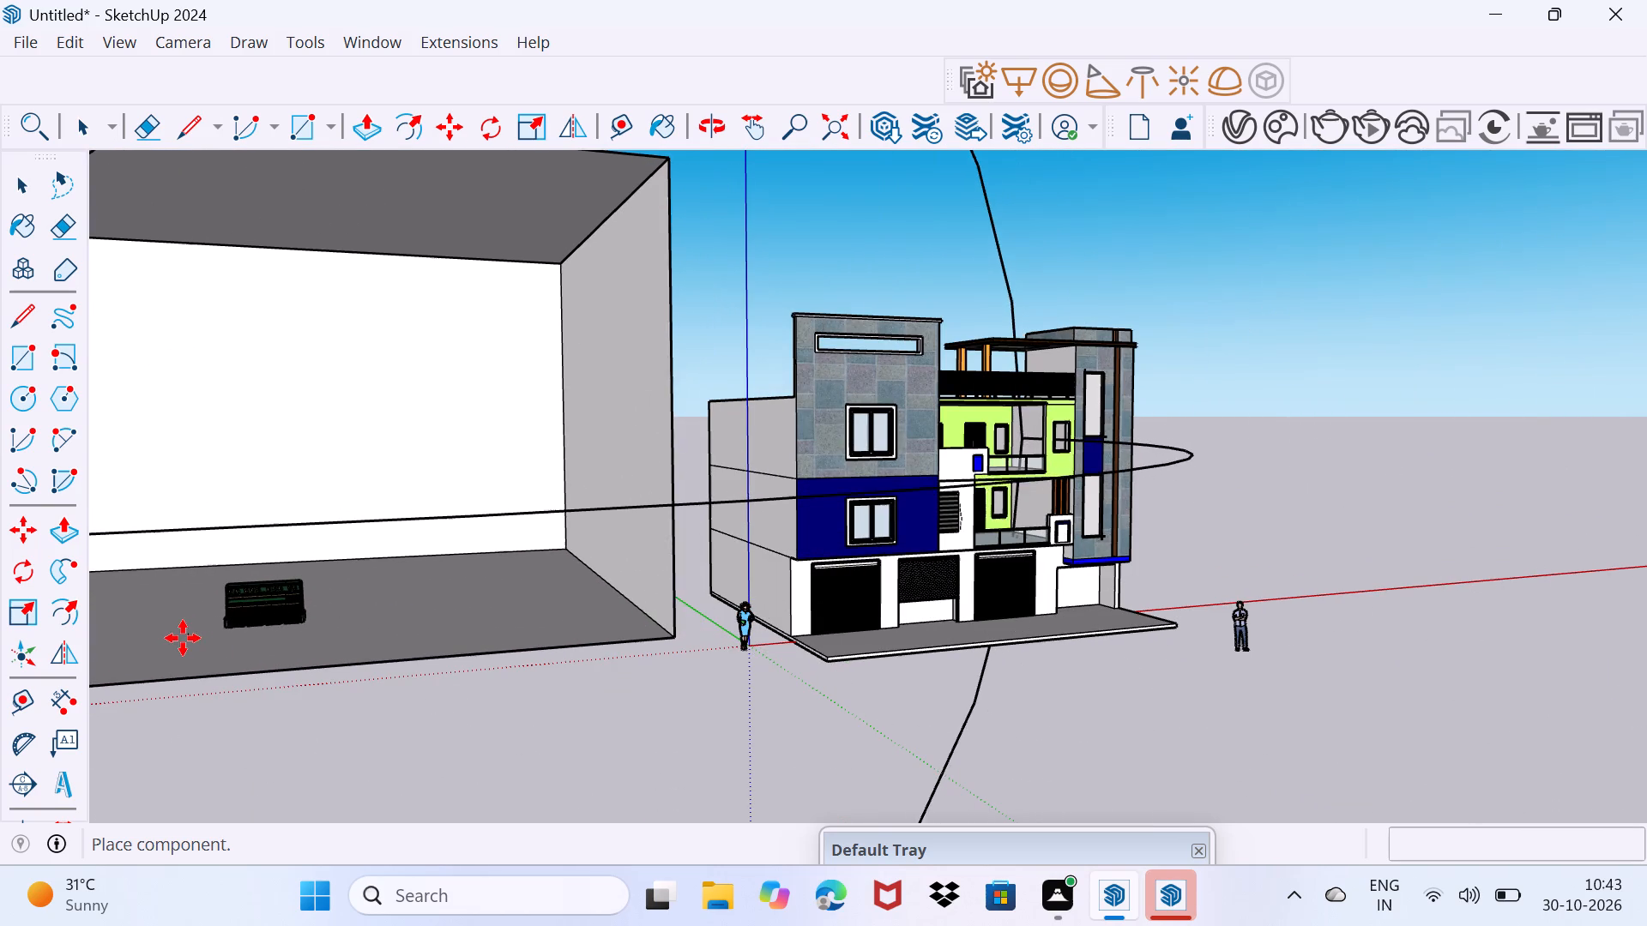
click(183, 638)
scroll(269, 614, up, 5)
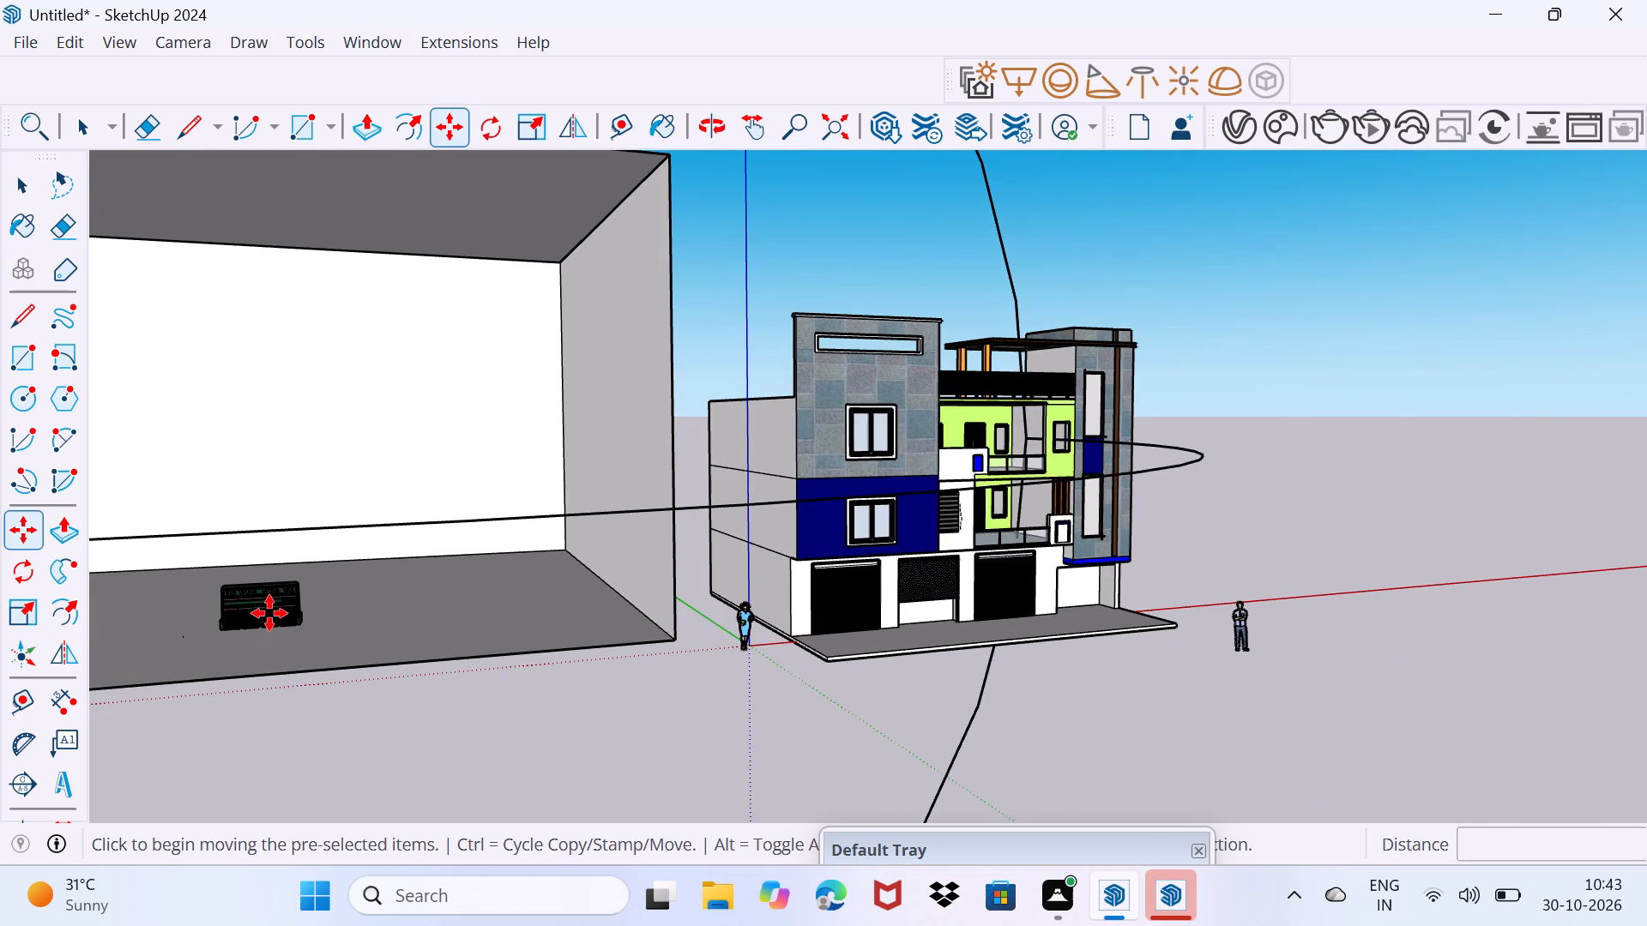
scroll(261, 629, up, 15)
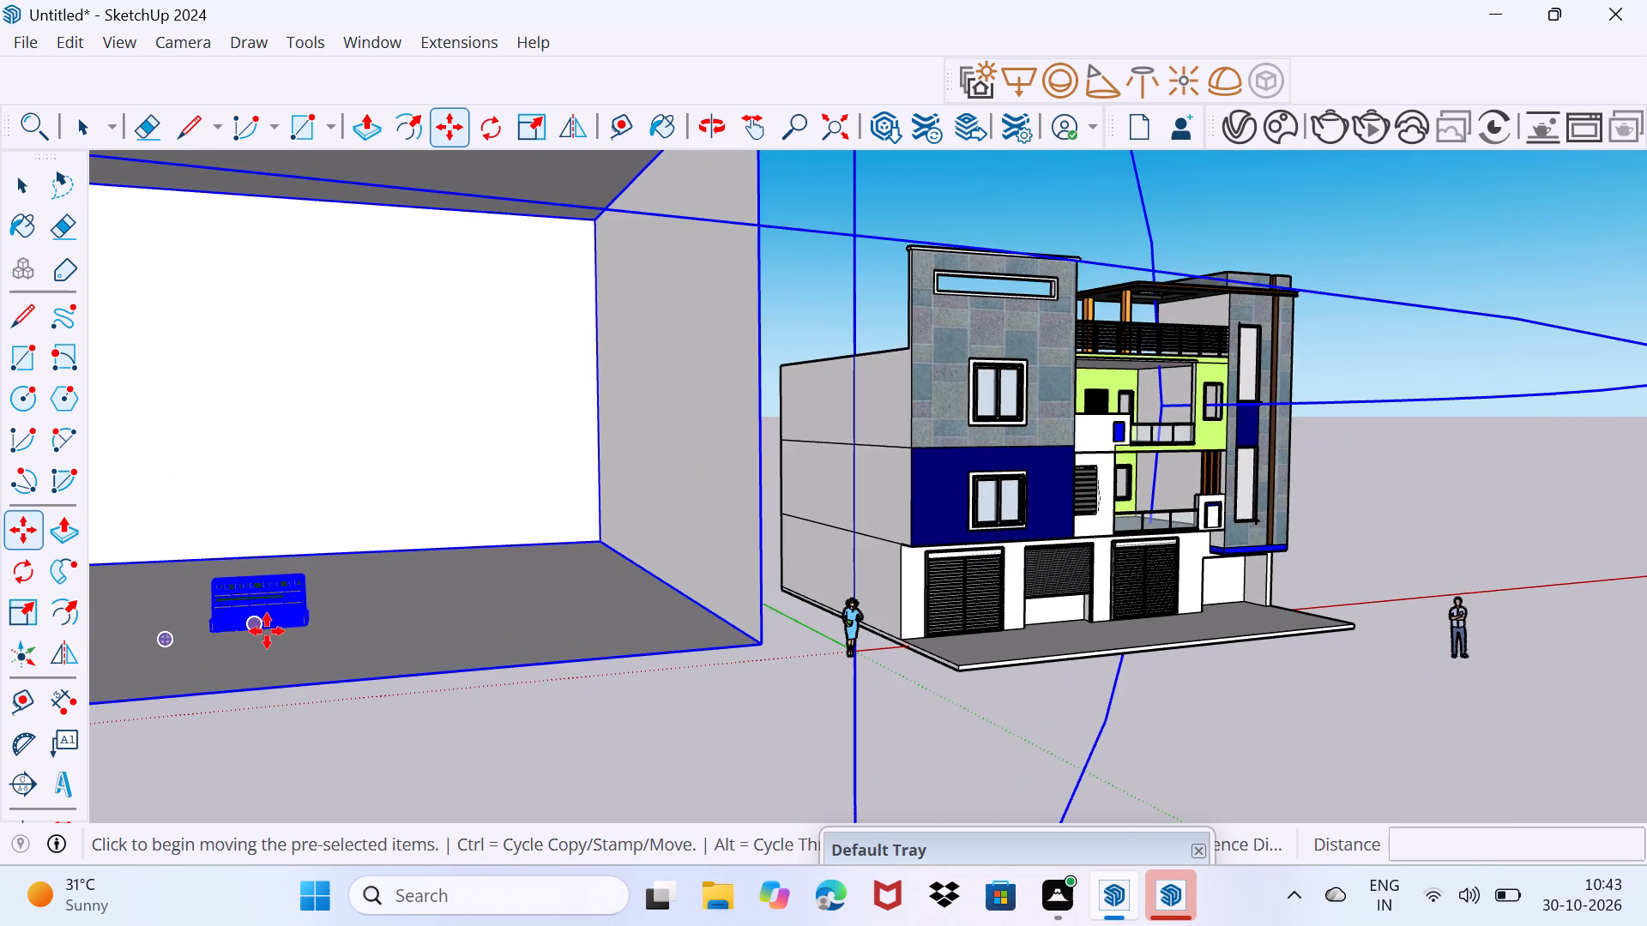
Open the imported fruit display component for editing and delete the floor, back wall and house-side wall faces of its enclosing box.
scroll(267, 631, up, 16)
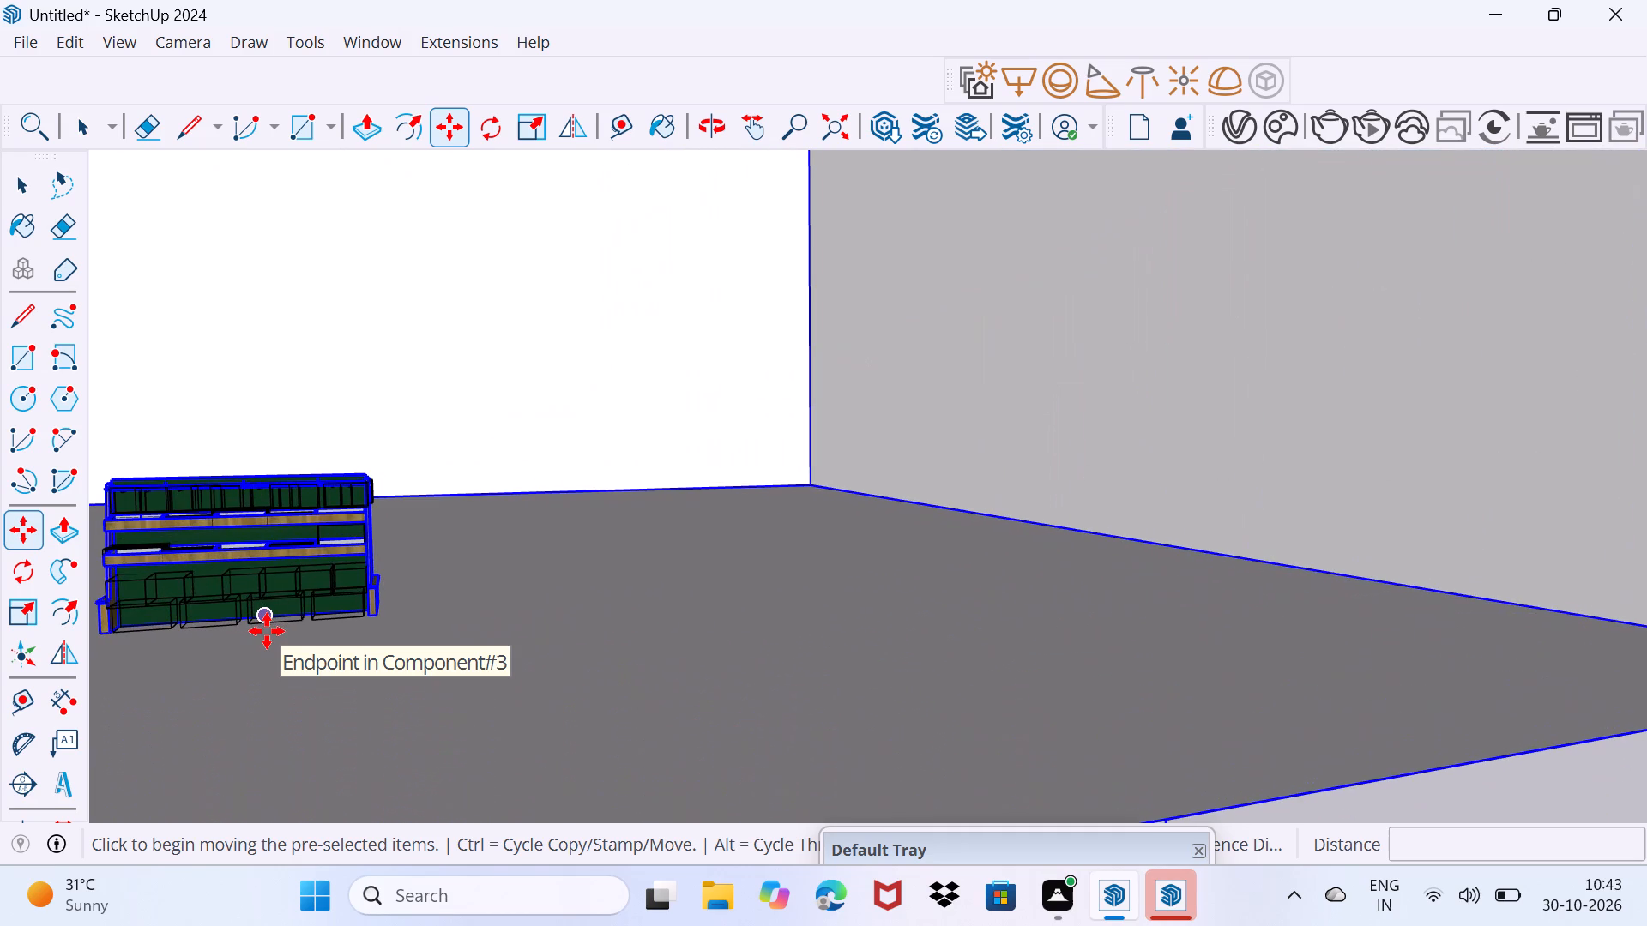
key(space)
click(451, 706)
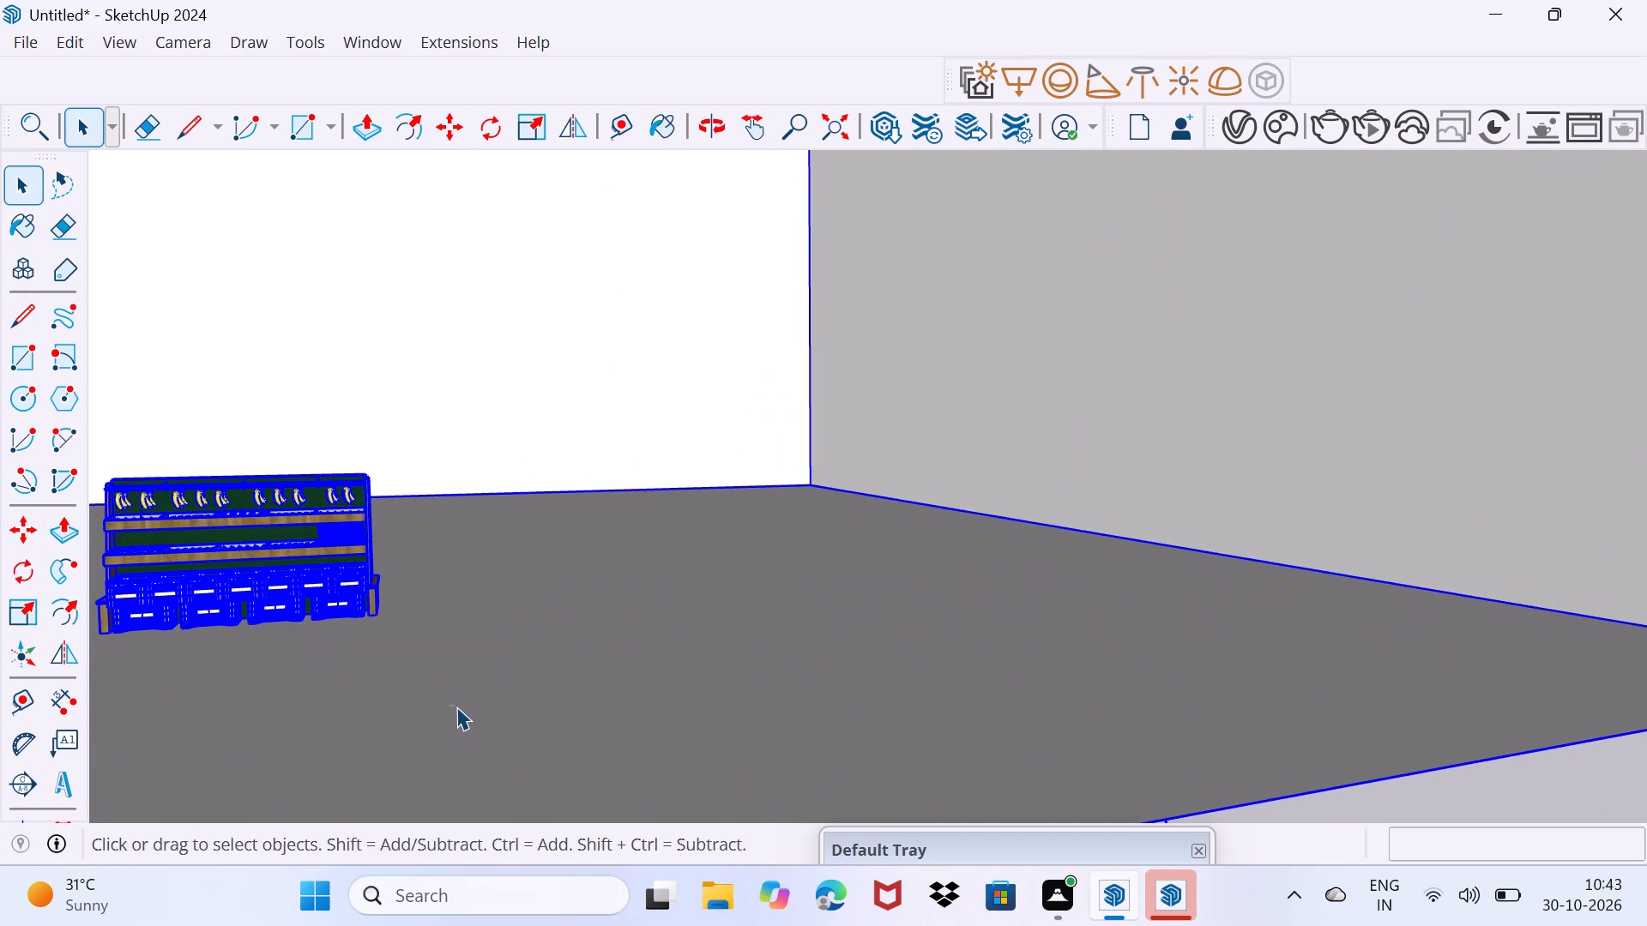
double_click(470, 702)
click(540, 714)
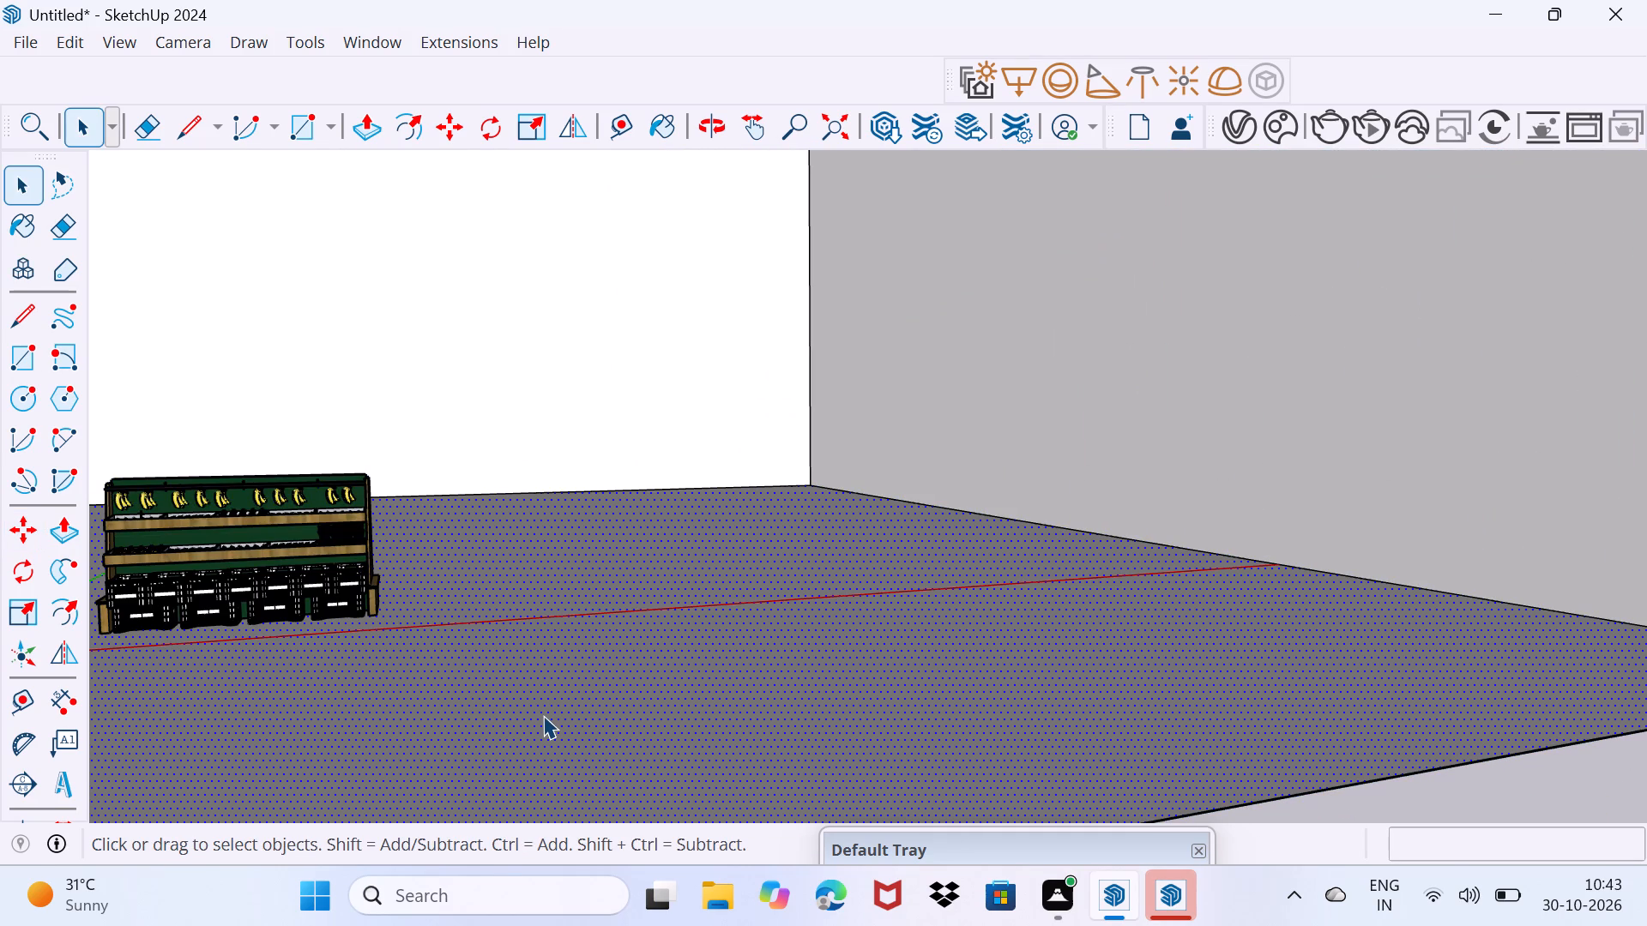
key(Delete)
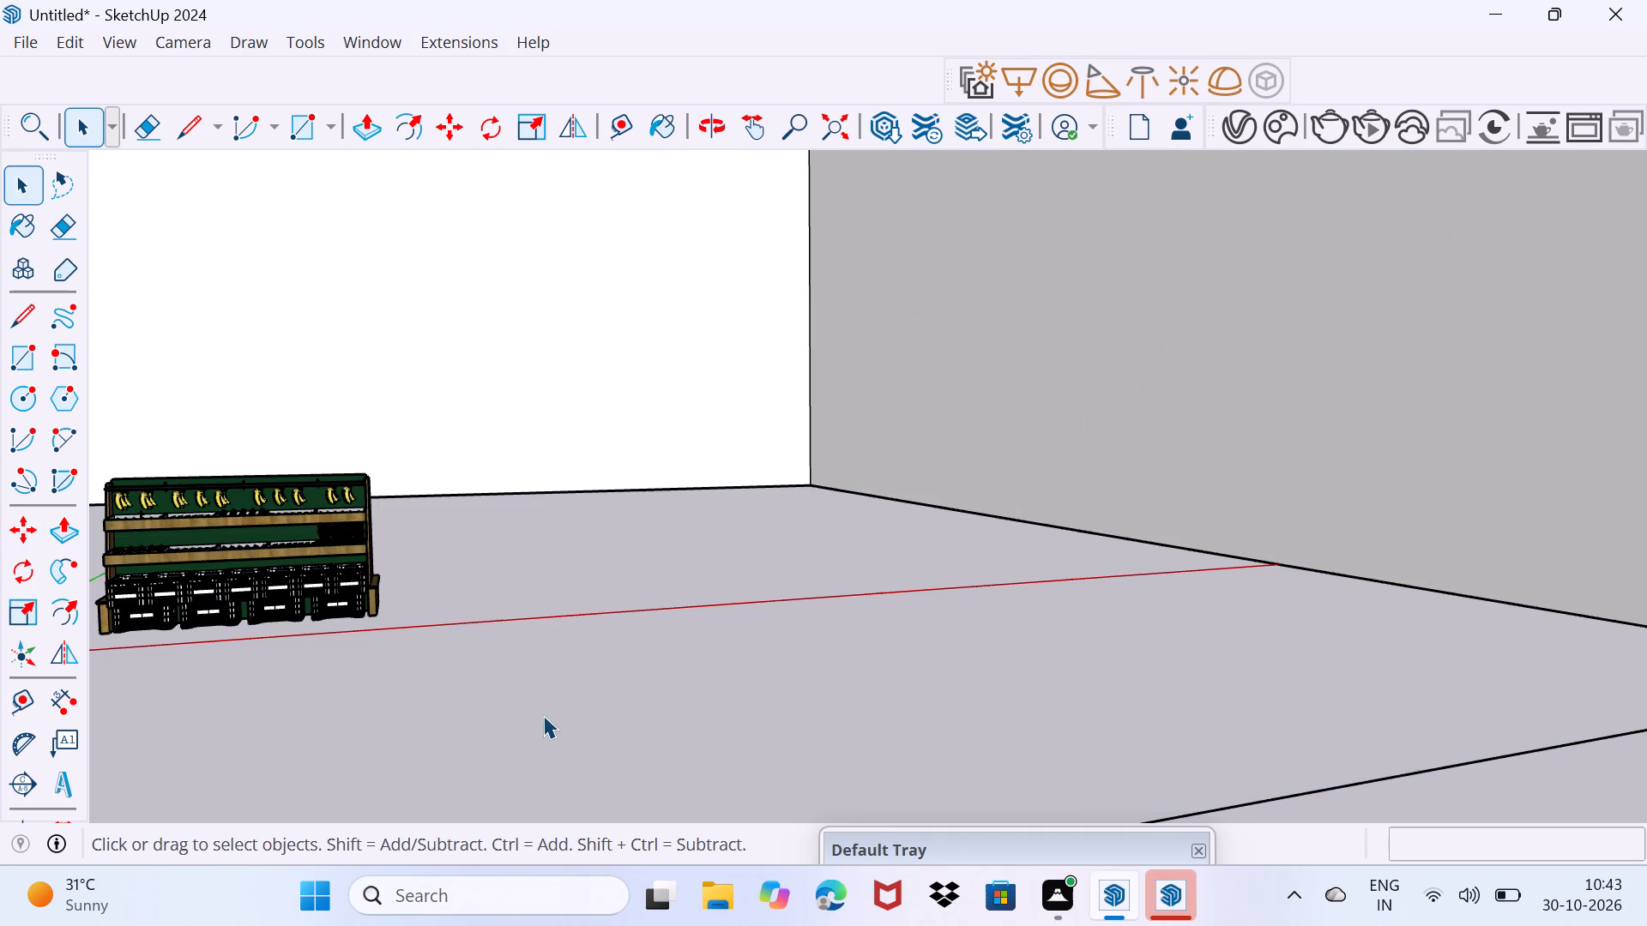
click(728, 420)
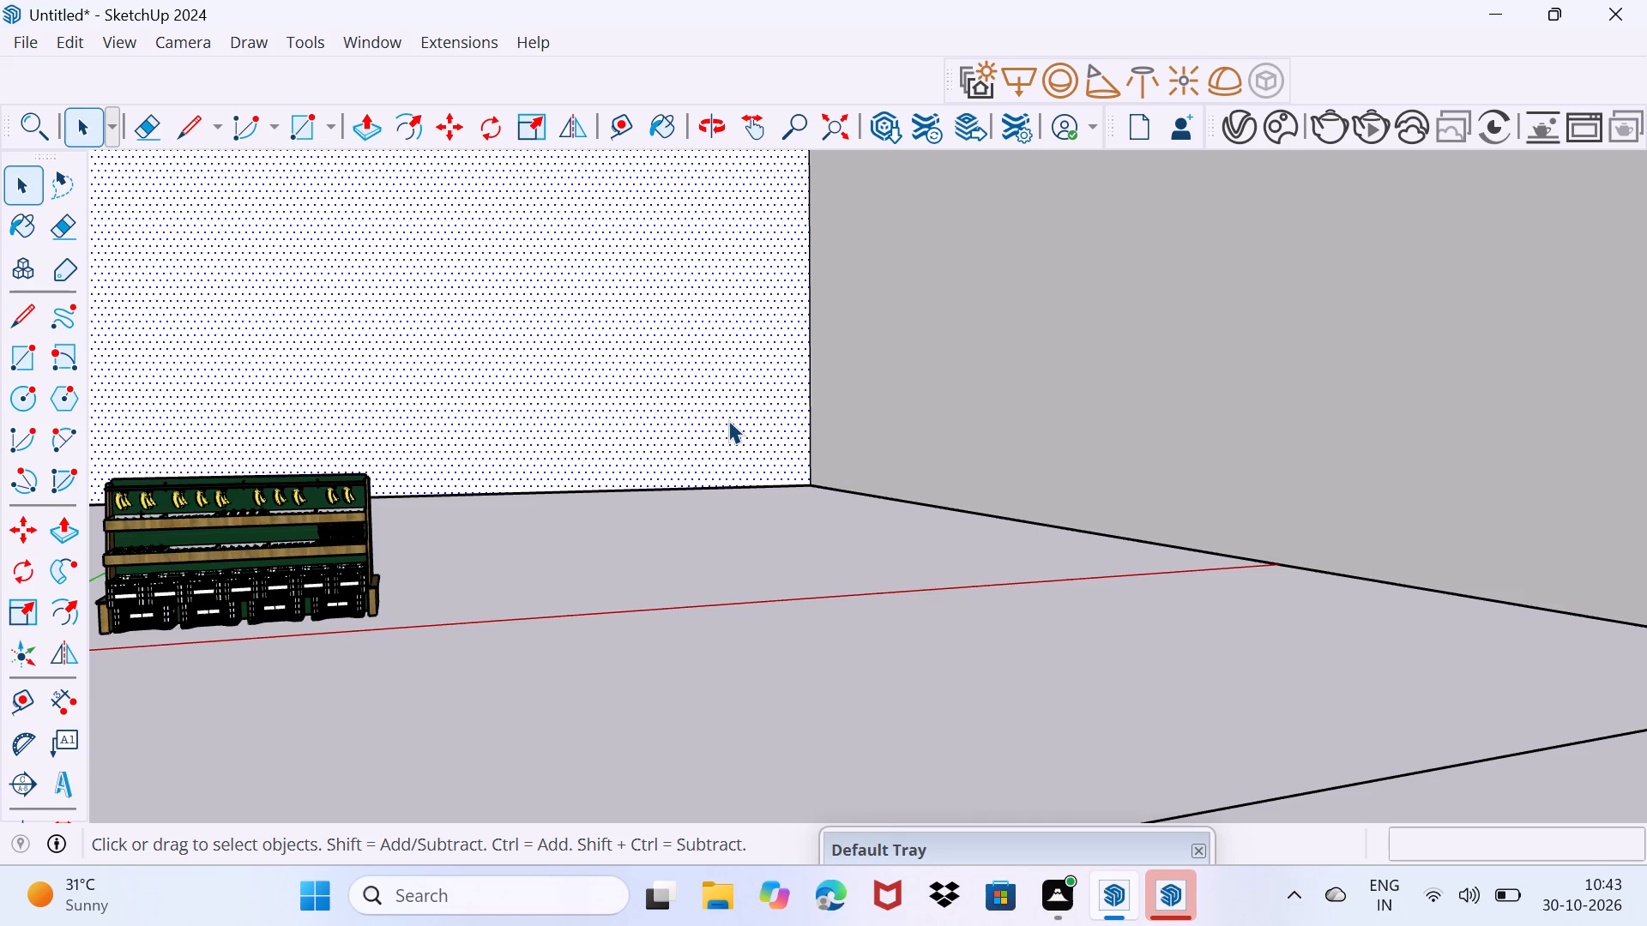
key(Delete)
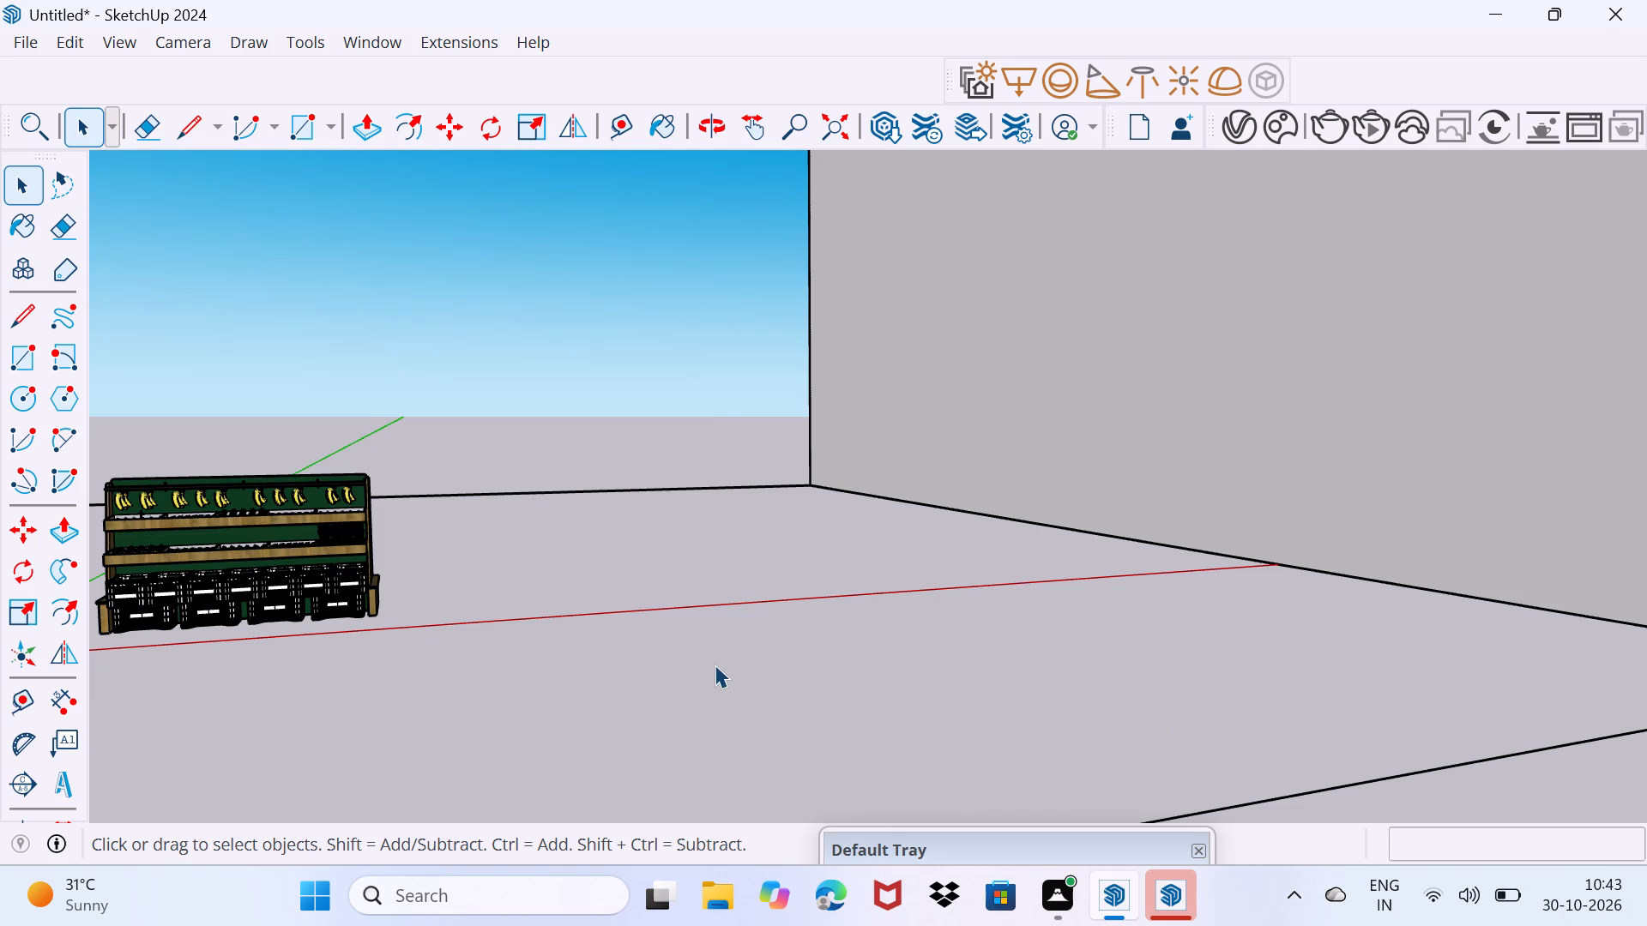
click(1154, 502)
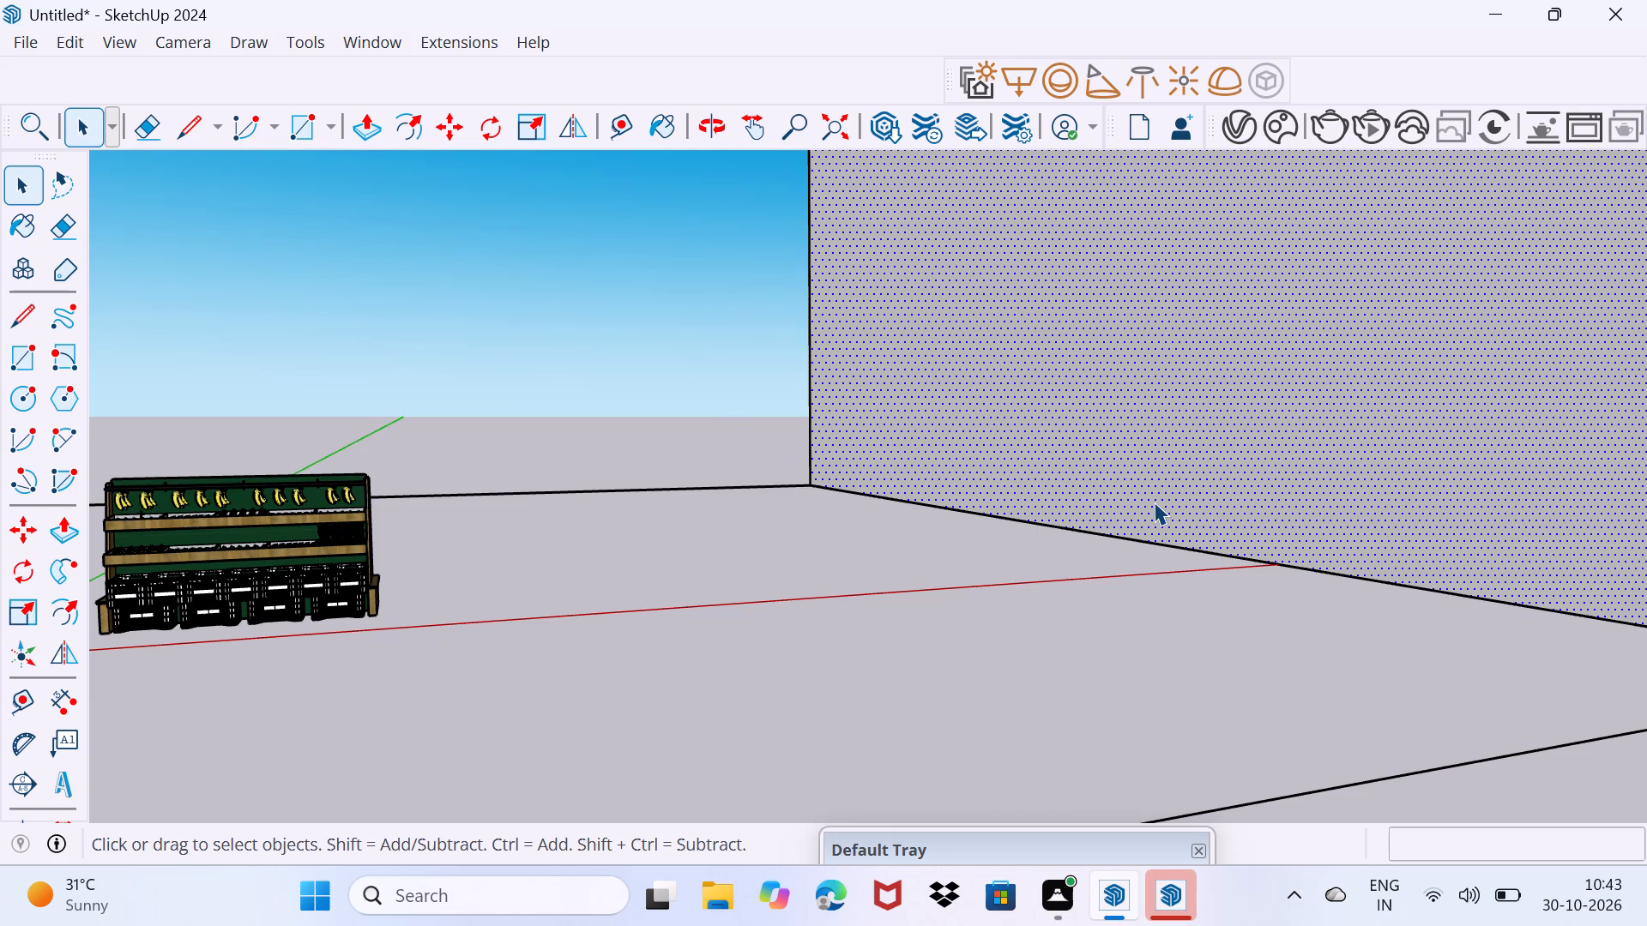
key(Delete)
Delete the remaining side wall face of the enclosing box, on the side away from the house, and leave component editing.
scroll(1146, 507, down, 10)
middle_drag(750, 484, 693, 547)
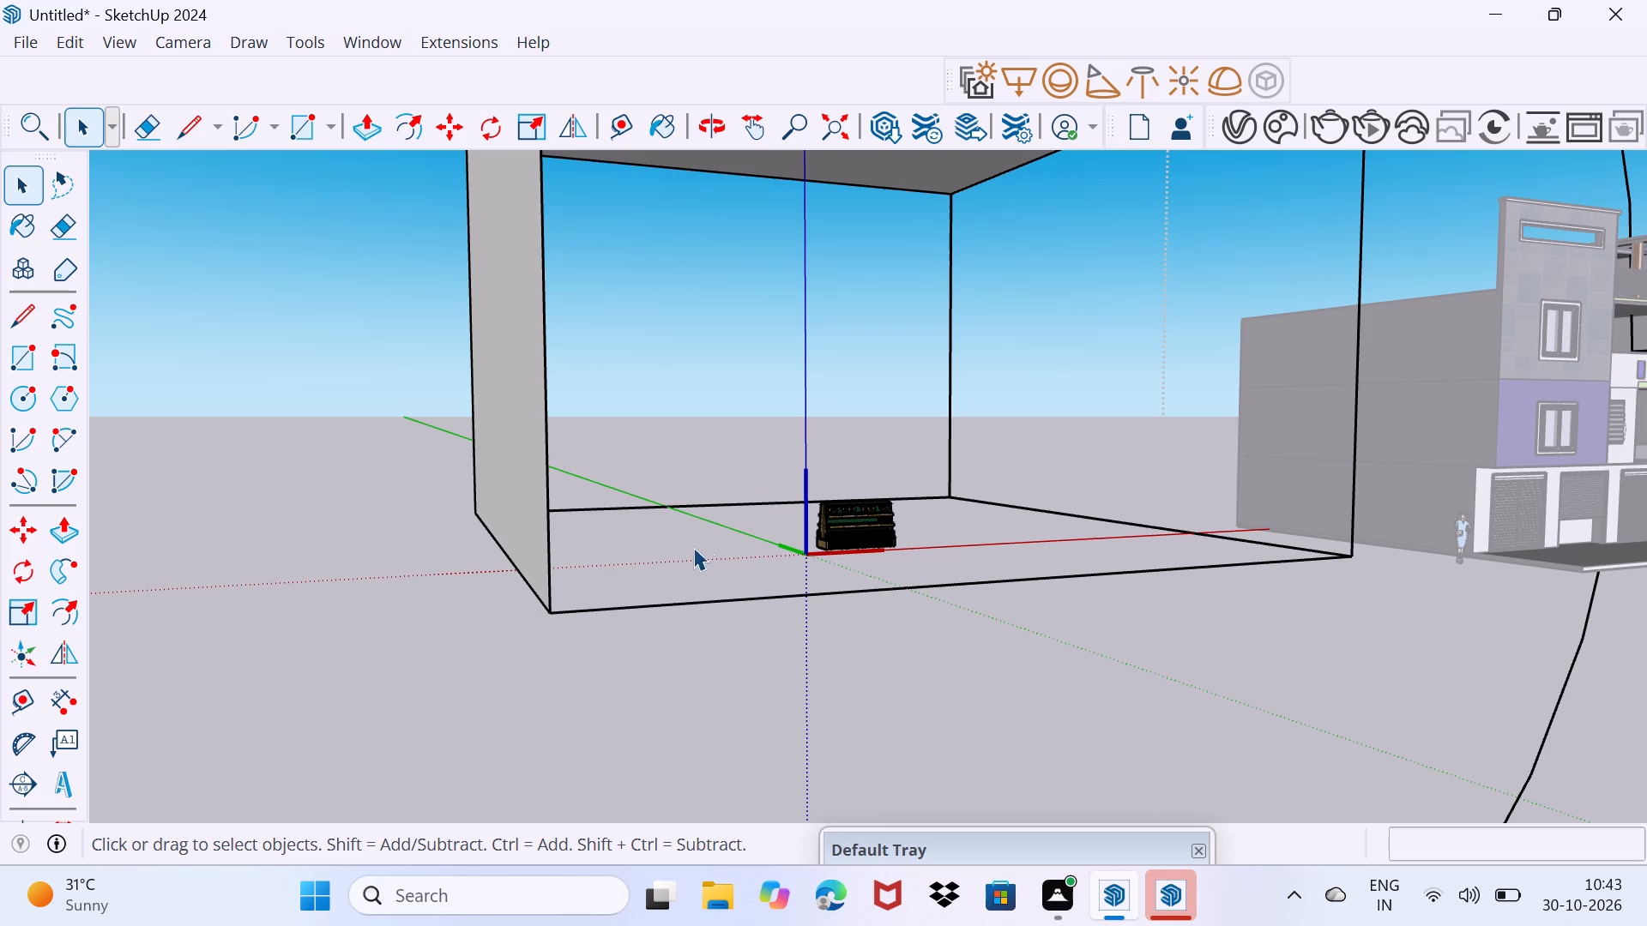
middle_drag(693, 547, 571, 604)
middle_drag(691, 496, 586, 532)
middle_drag(586, 532, 542, 536)
middle_drag(844, 463, 594, 526)
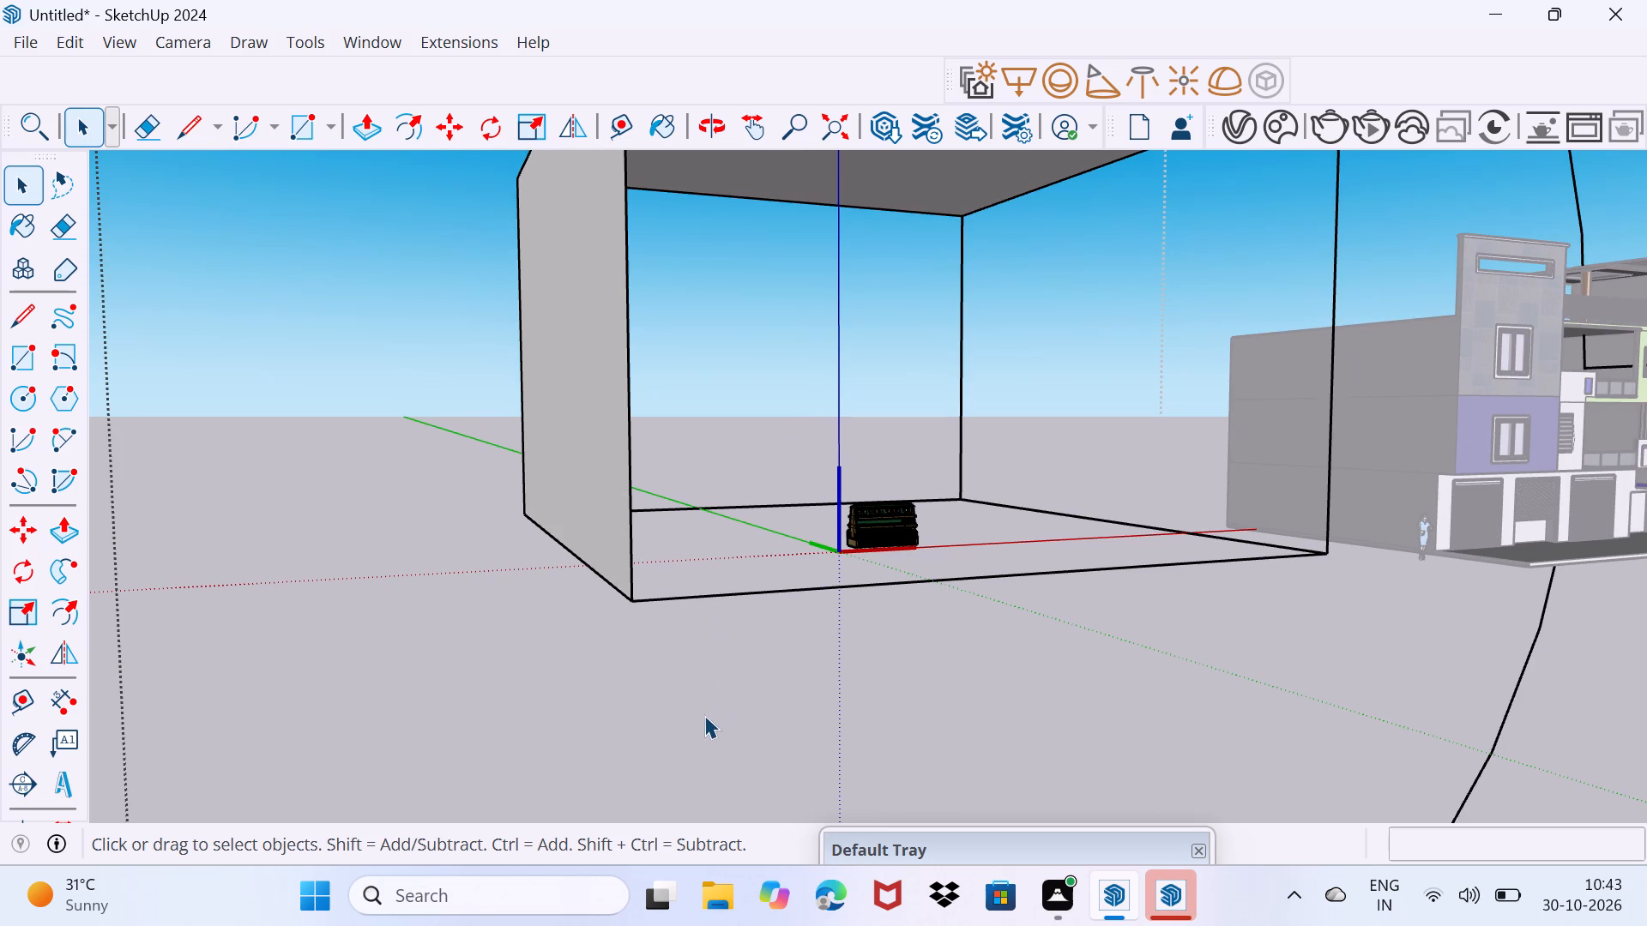
drag(905, 747, 920, 722)
scroll(933, 664, down, 3)
scroll(1056, 666, down, 8)
middle_drag(1332, 669, 1166, 694)
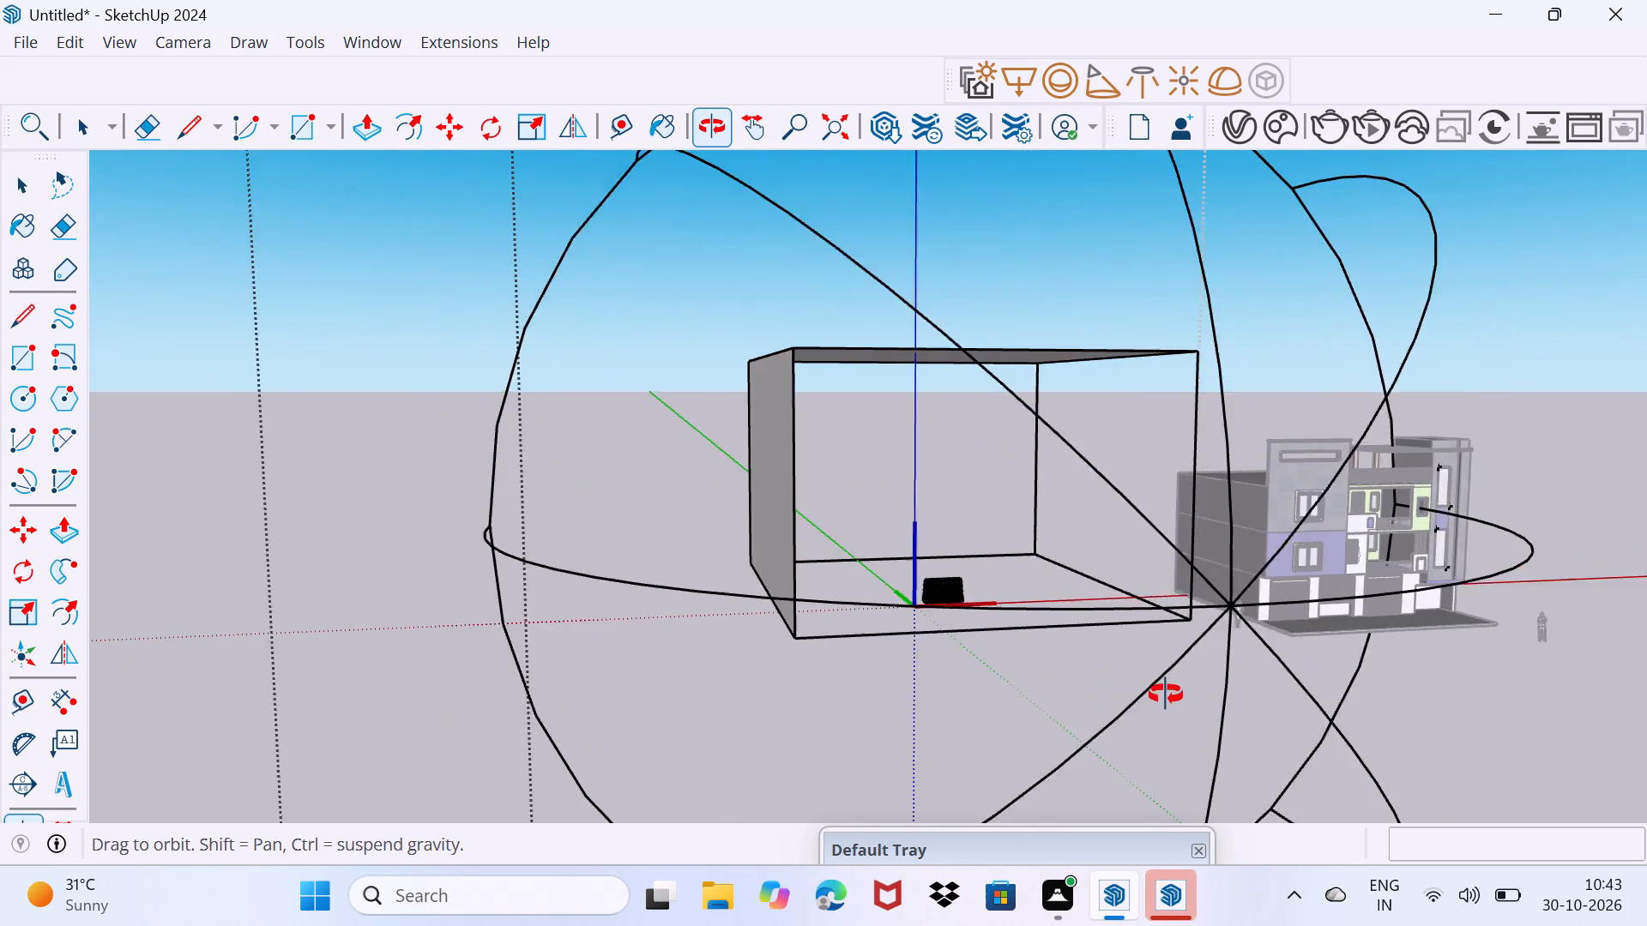
middle_drag(1166, 694, 1152, 703)
scroll(1166, 563, up, 2)
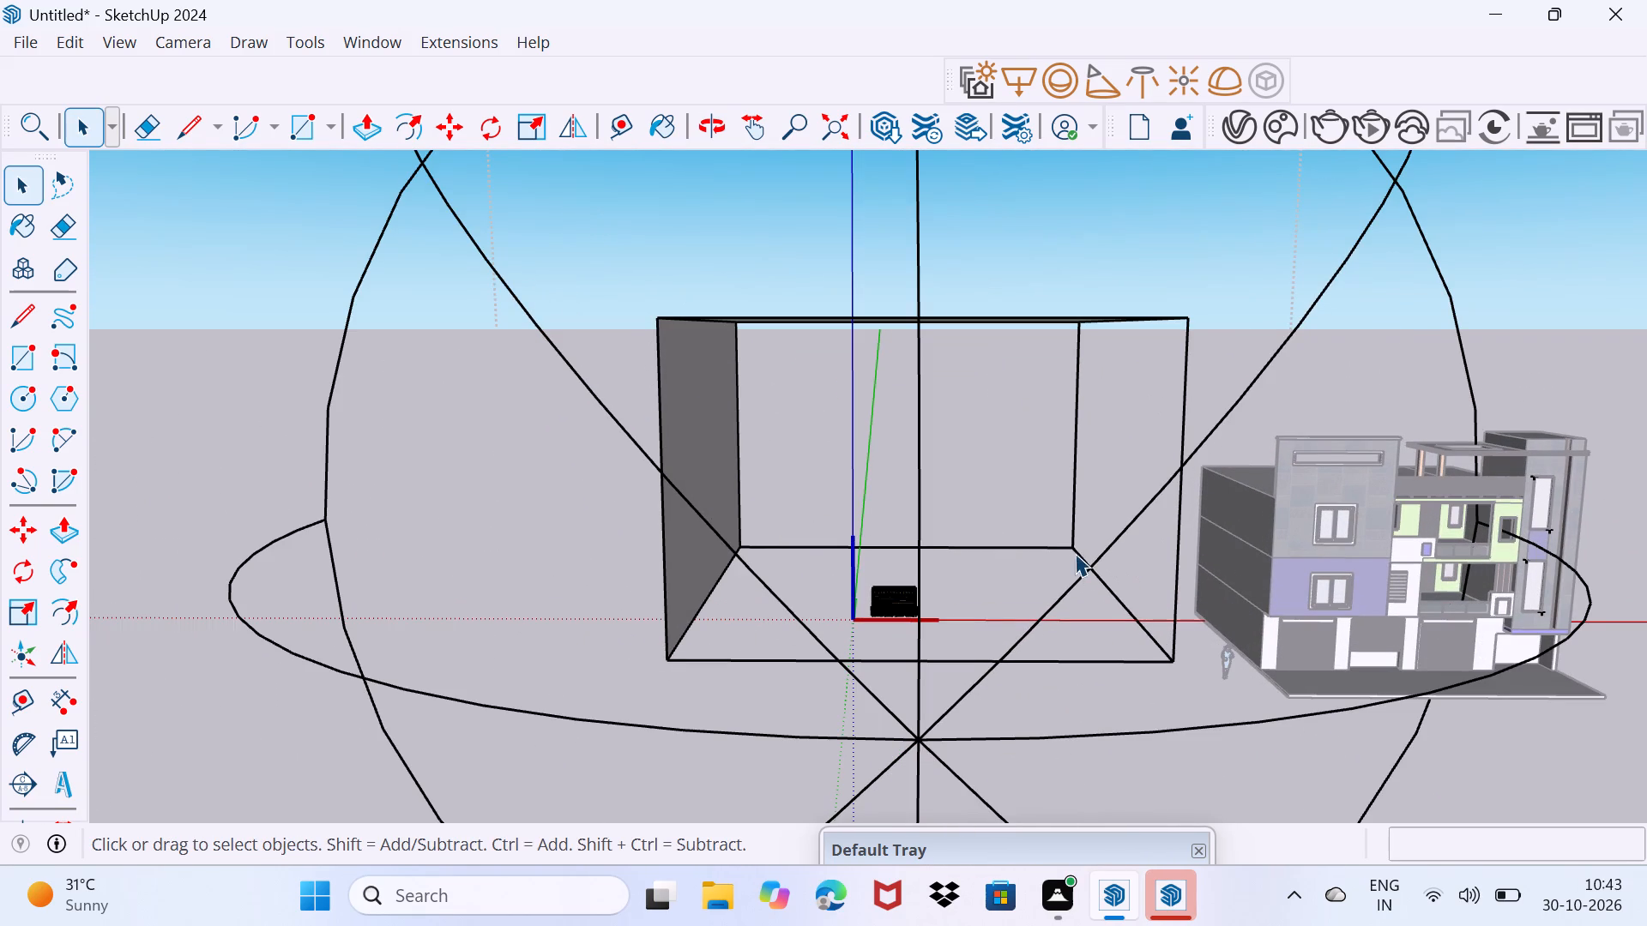
right_click(1070, 537)
click(759, 460)
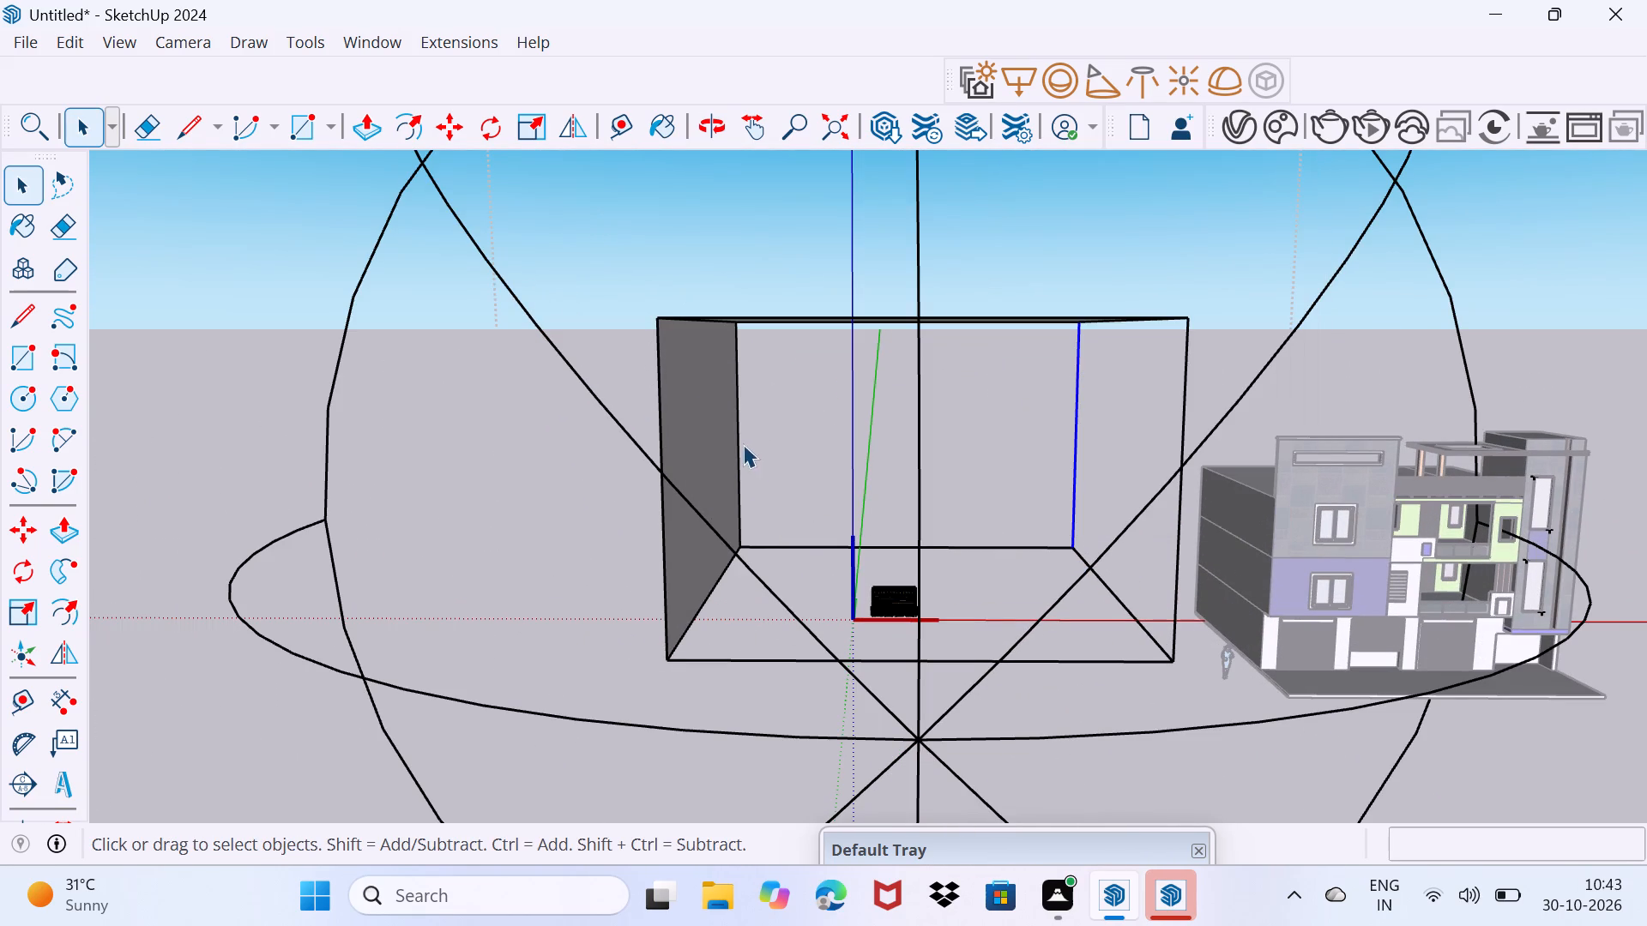
click(693, 432)
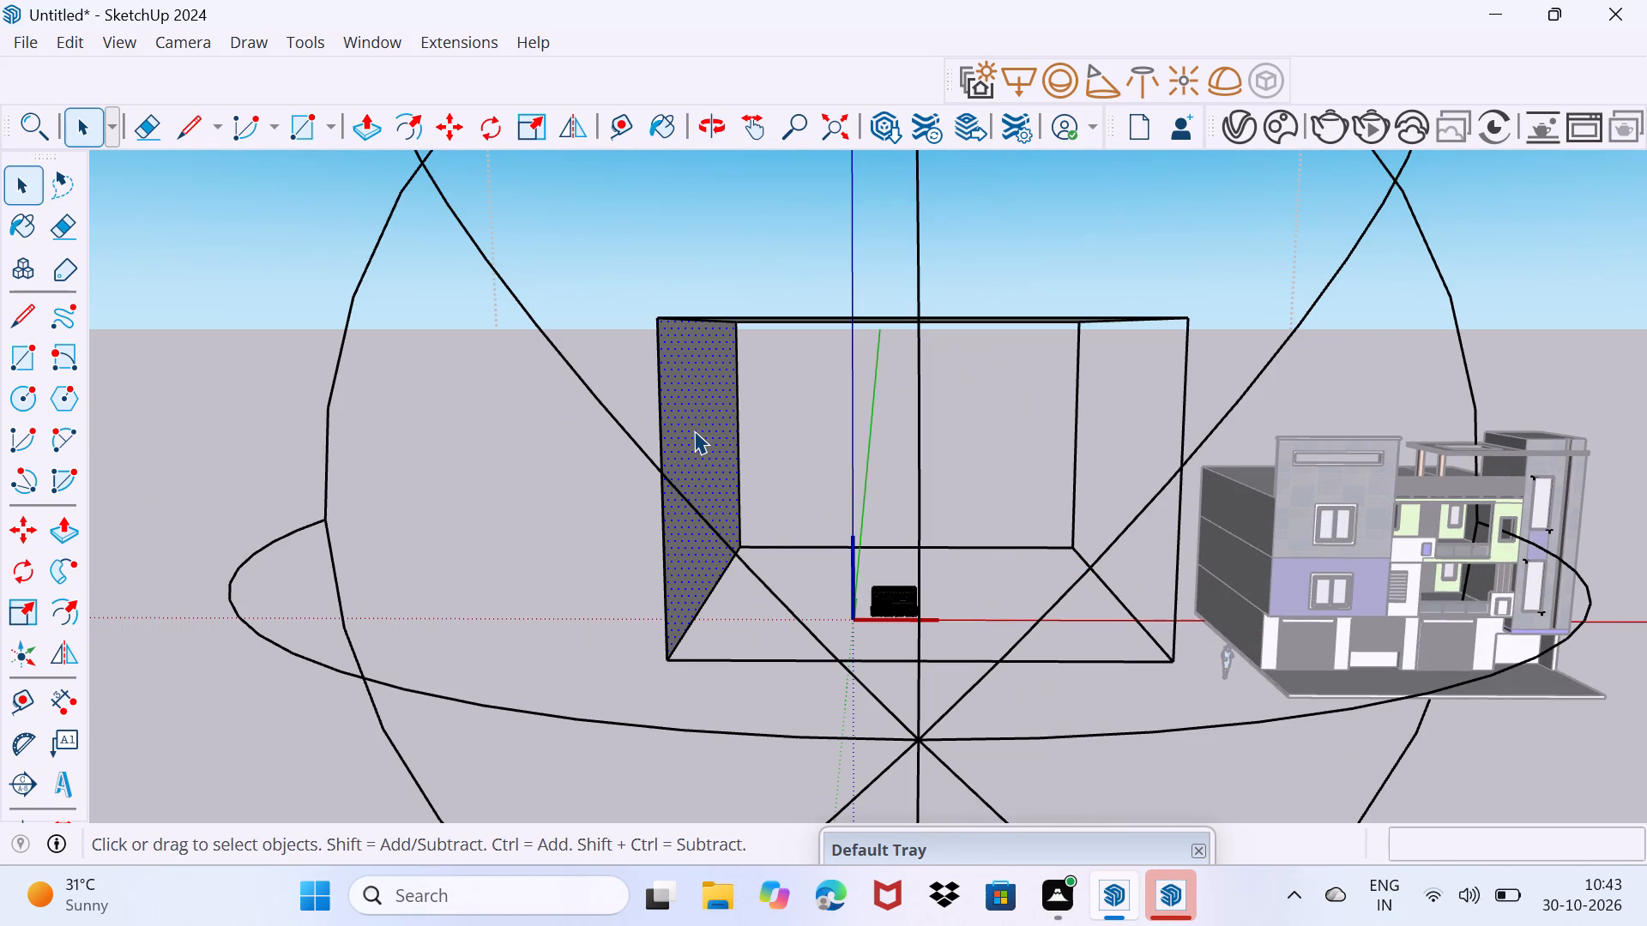
key(Delete)
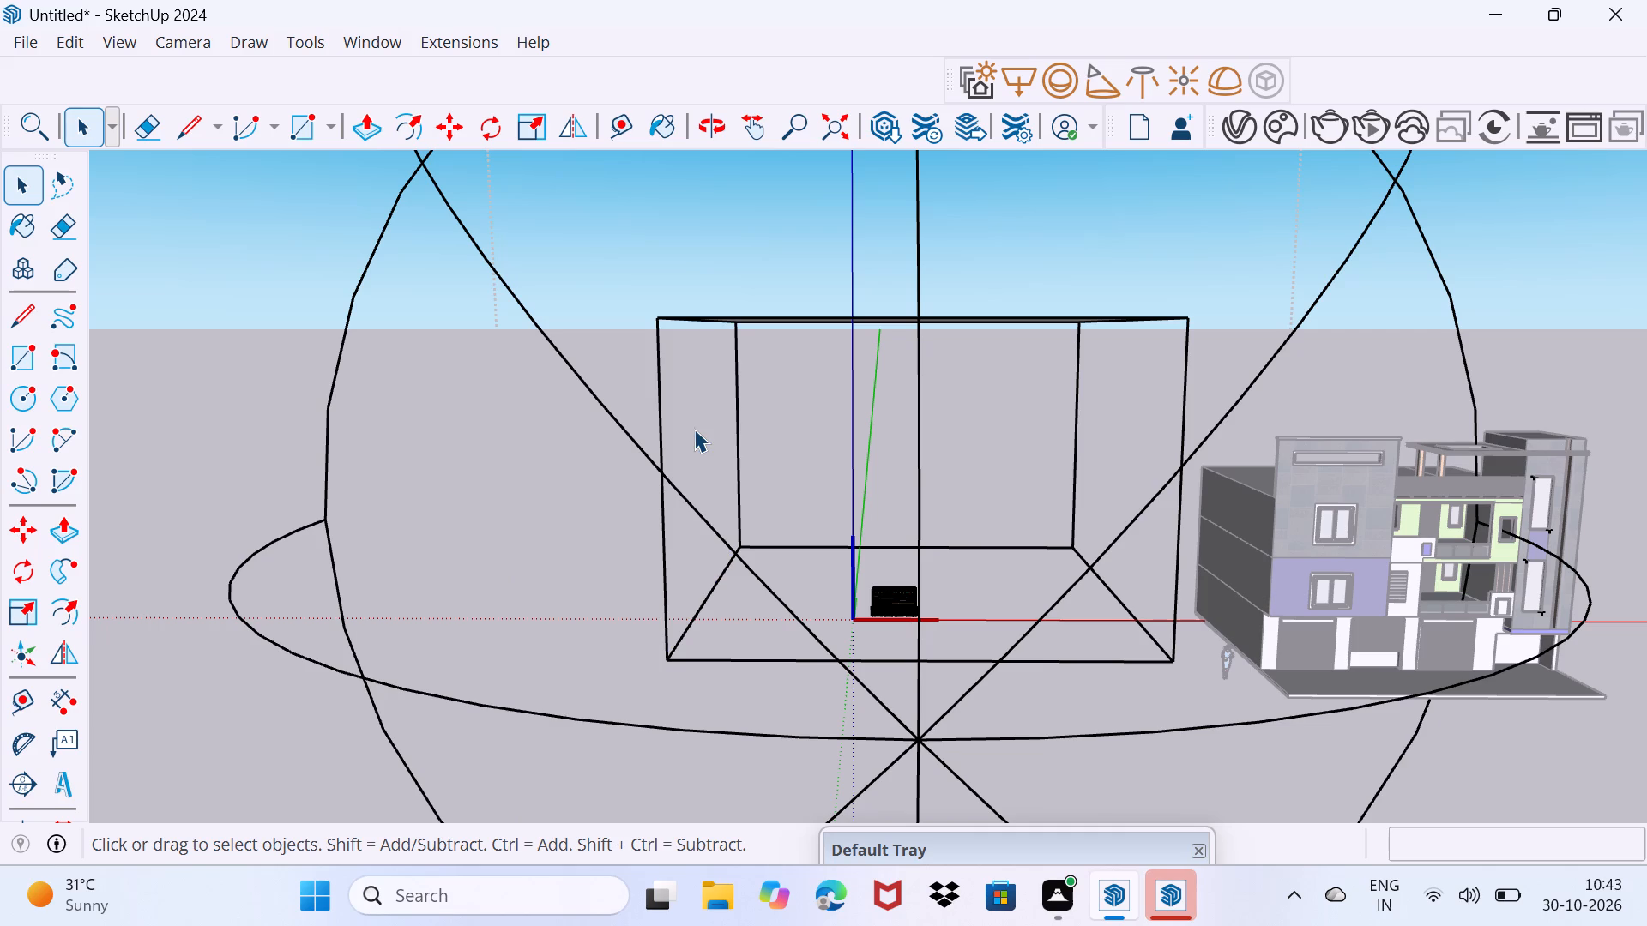
scroll(594, 503, down, 3)
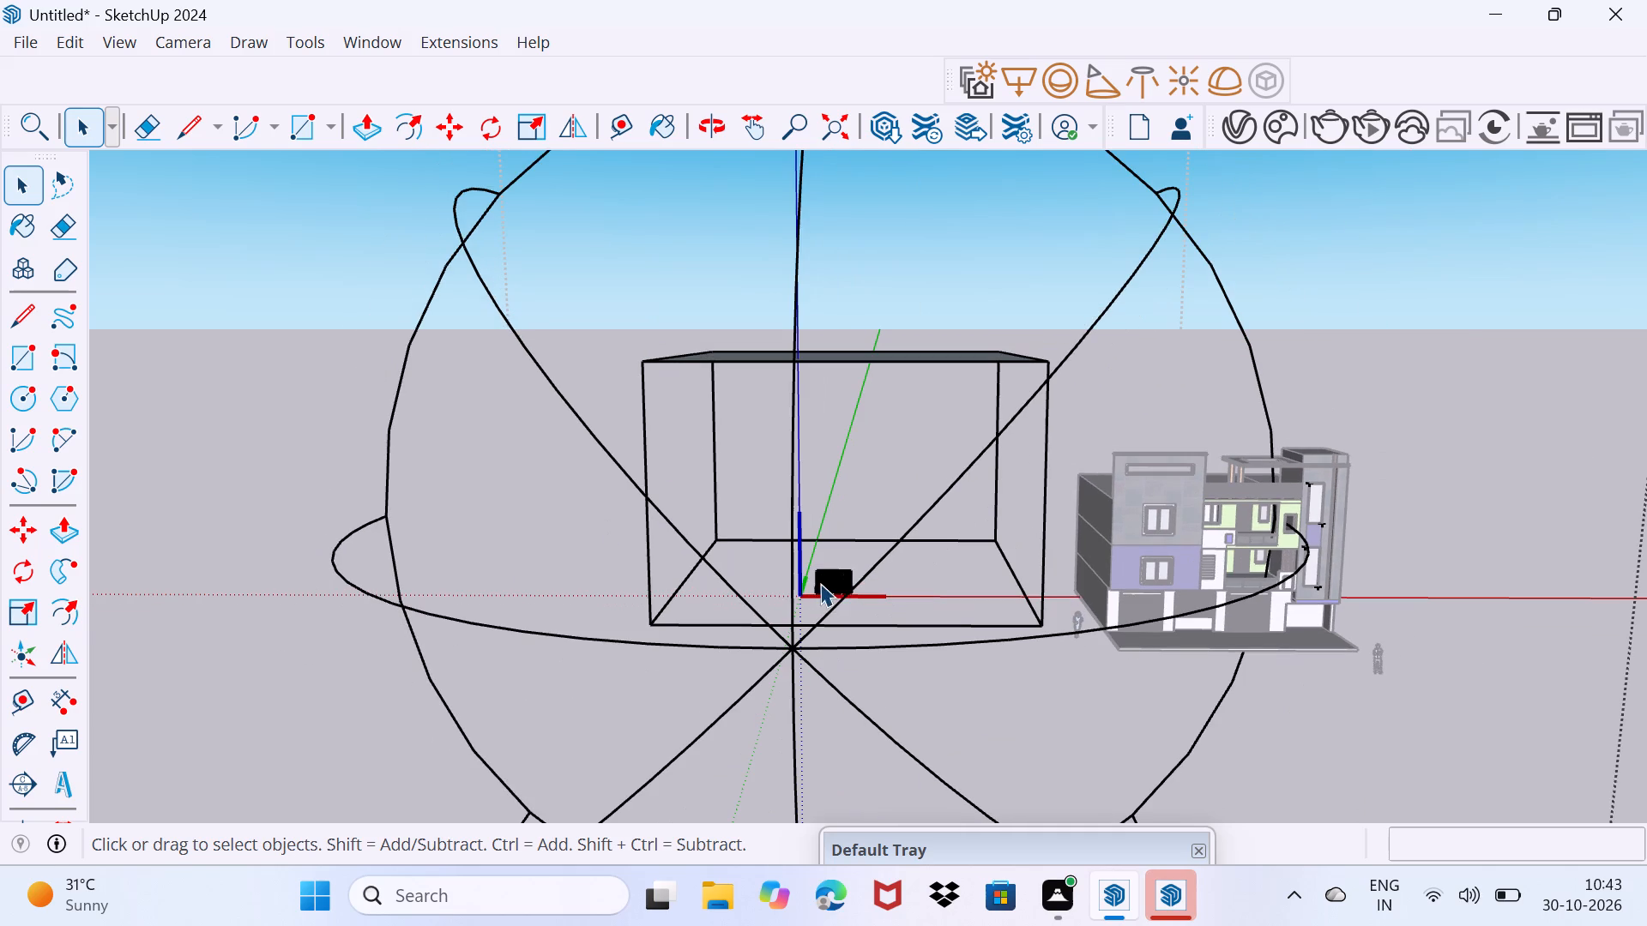
scroll(827, 585, up, 4)
scroll(797, 587, down, 4)
click(1451, 478)
click(1422, 500)
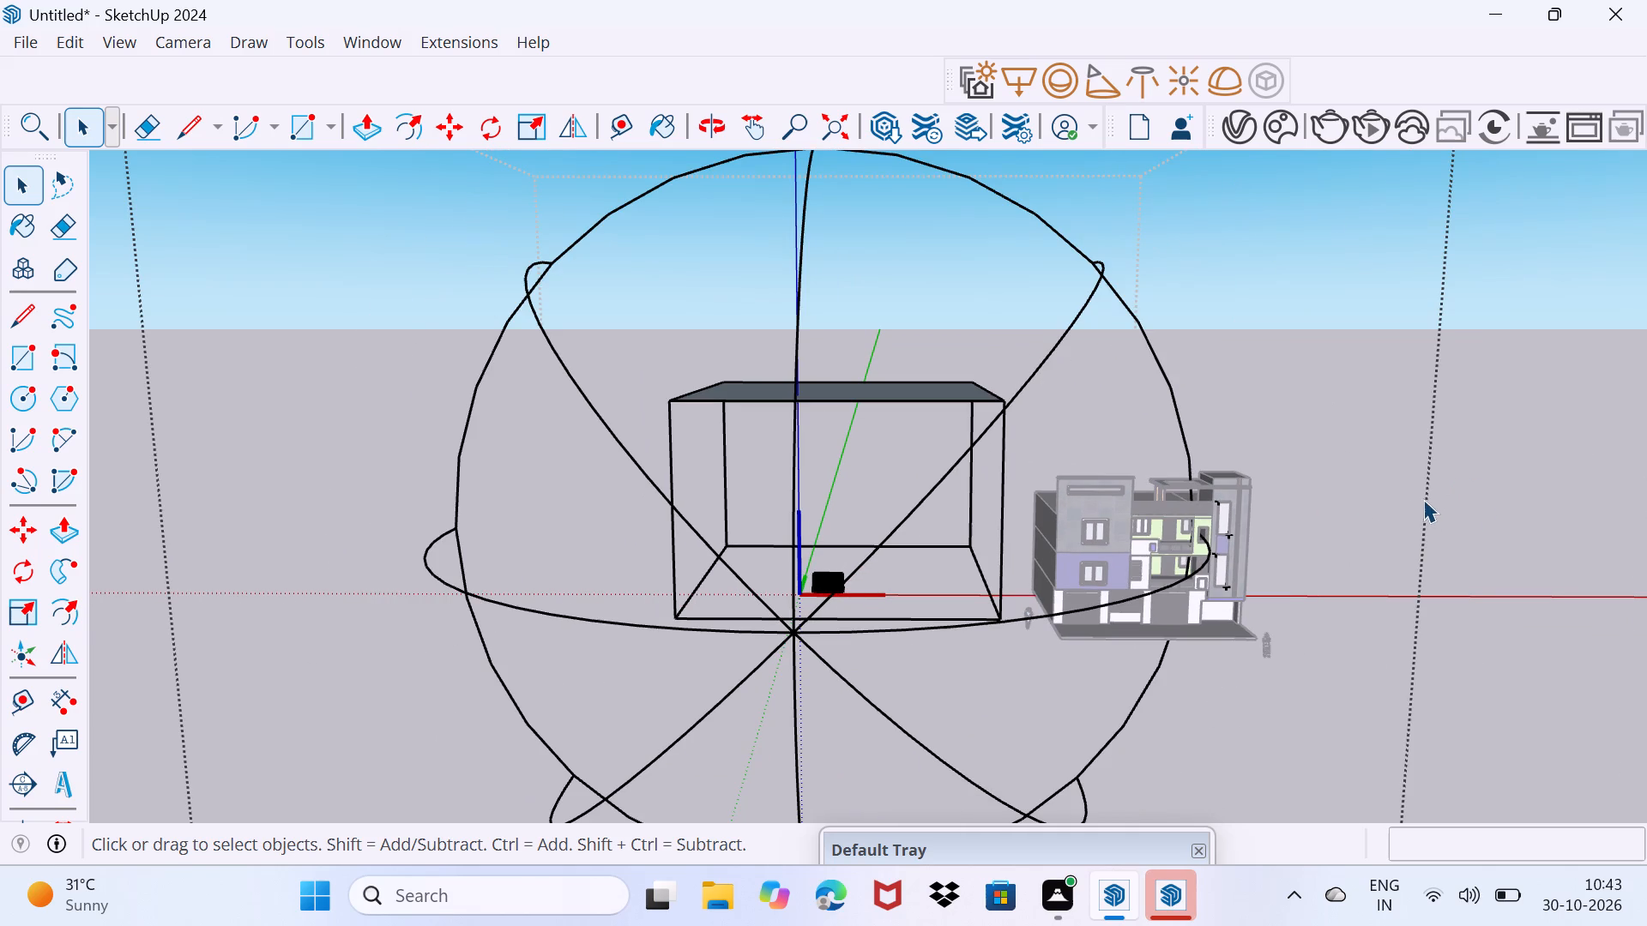
double_click(1598, 522)
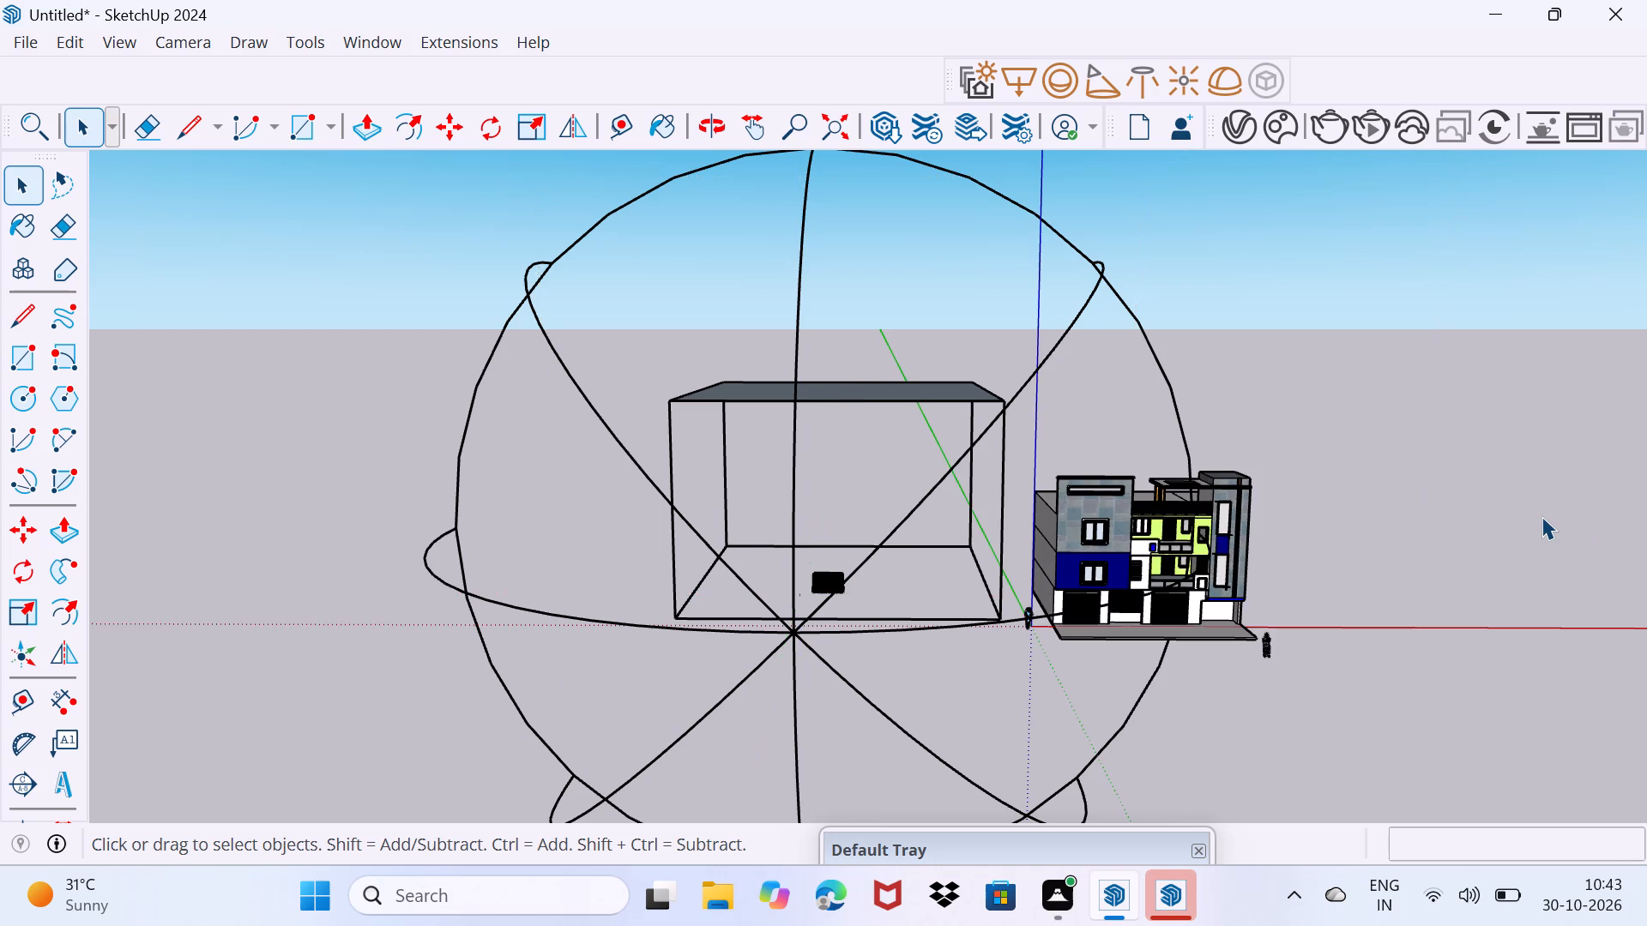
click(1541, 516)
Explode the imported fruit display component into its separate parts.
click(871, 532)
scroll(898, 496, up, 2)
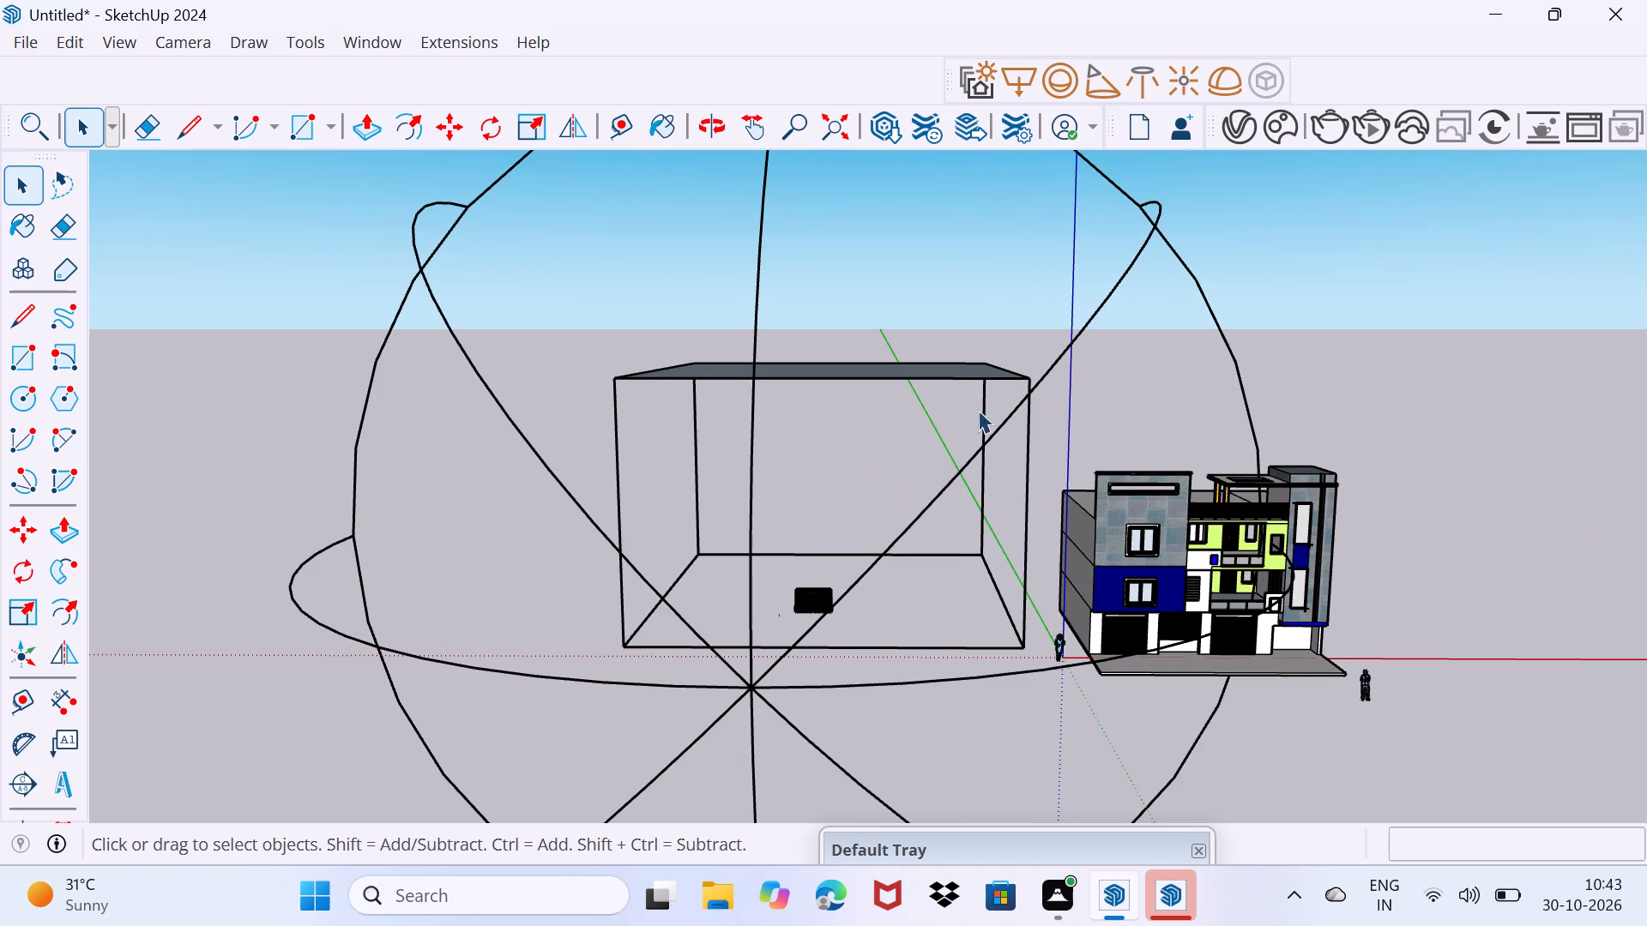
click(982, 383)
scroll(987, 408, up, 1)
right_click(986, 409)
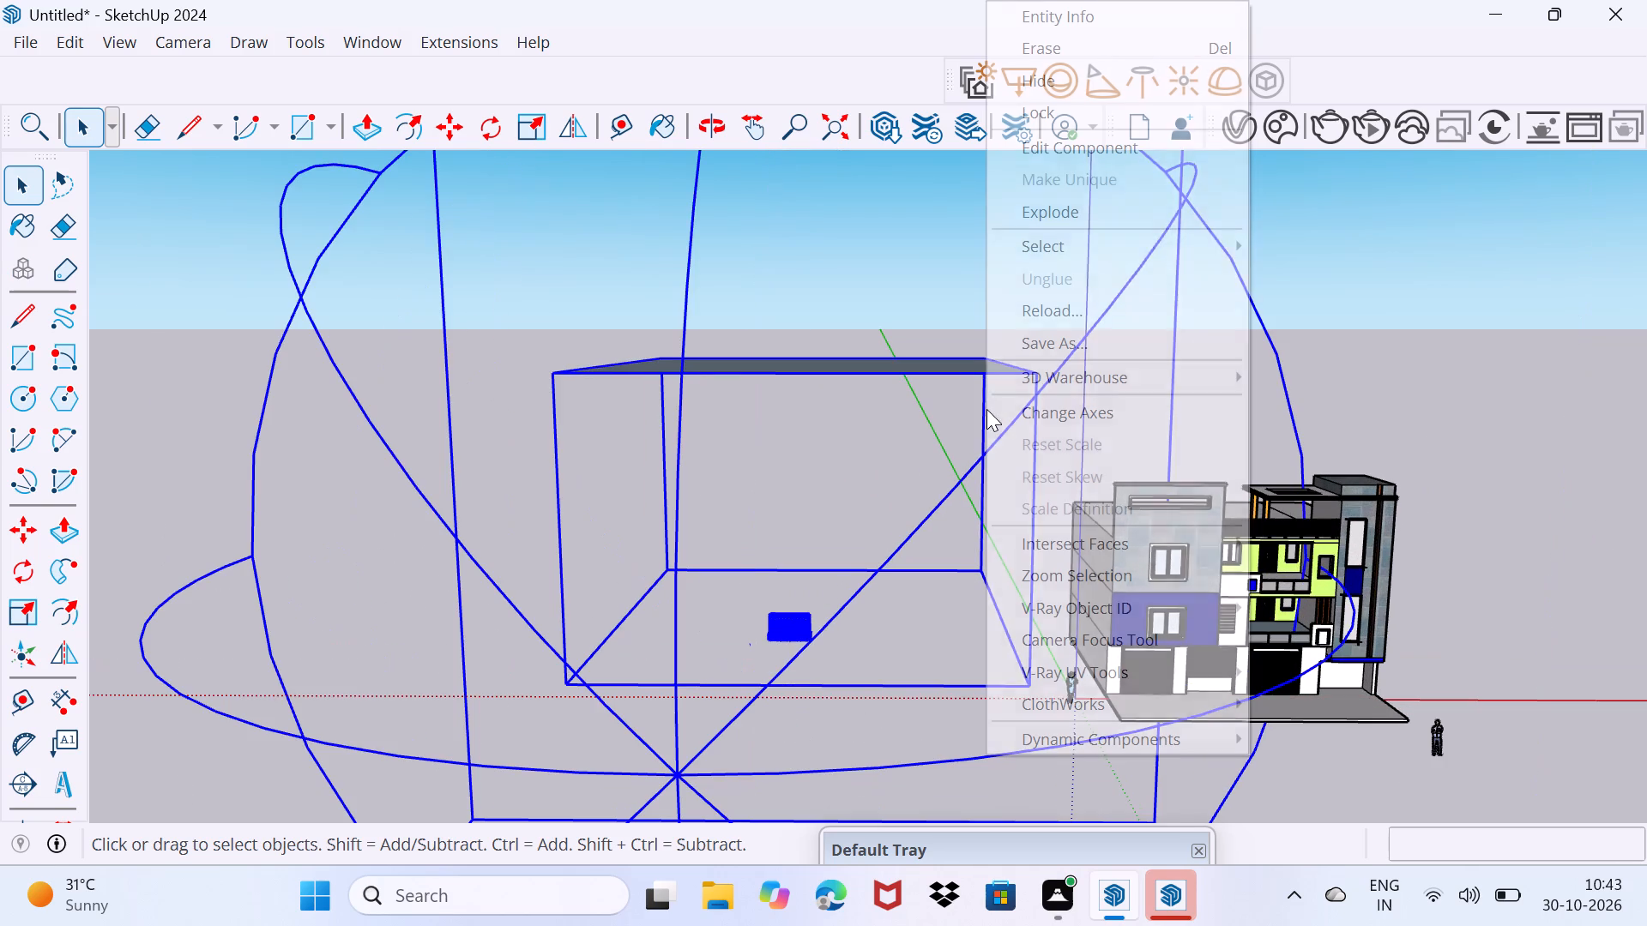
click(1070, 214)
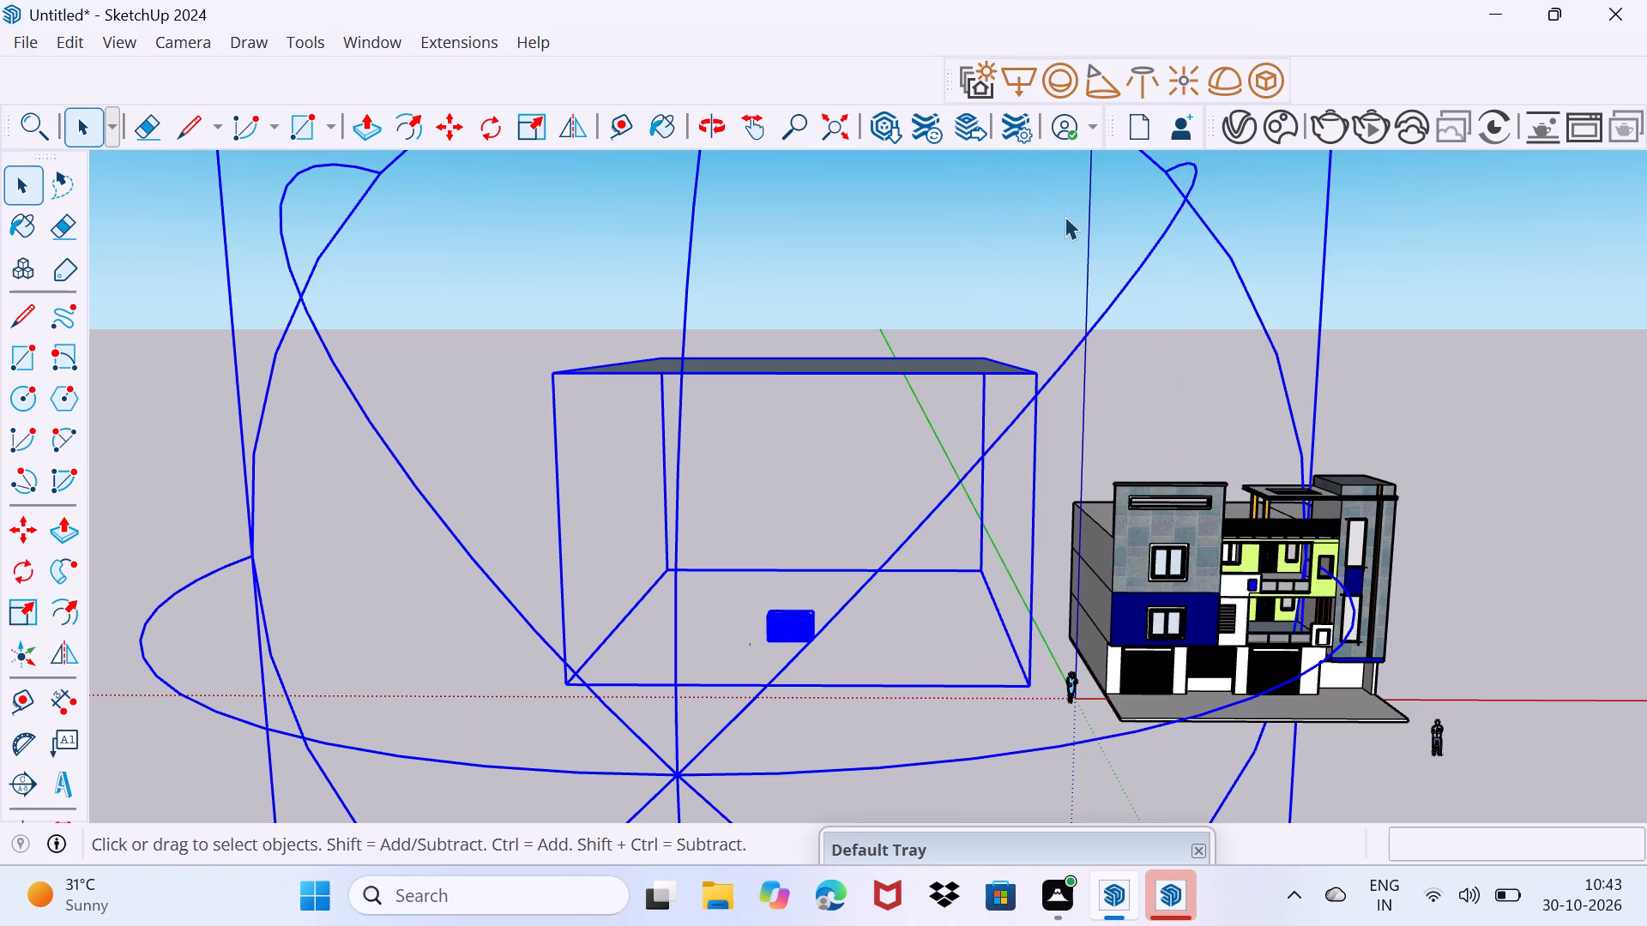
Delete the box's ceiling panel and erase its upper back edge and the upright frame edges nearest the house.
click(992, 368)
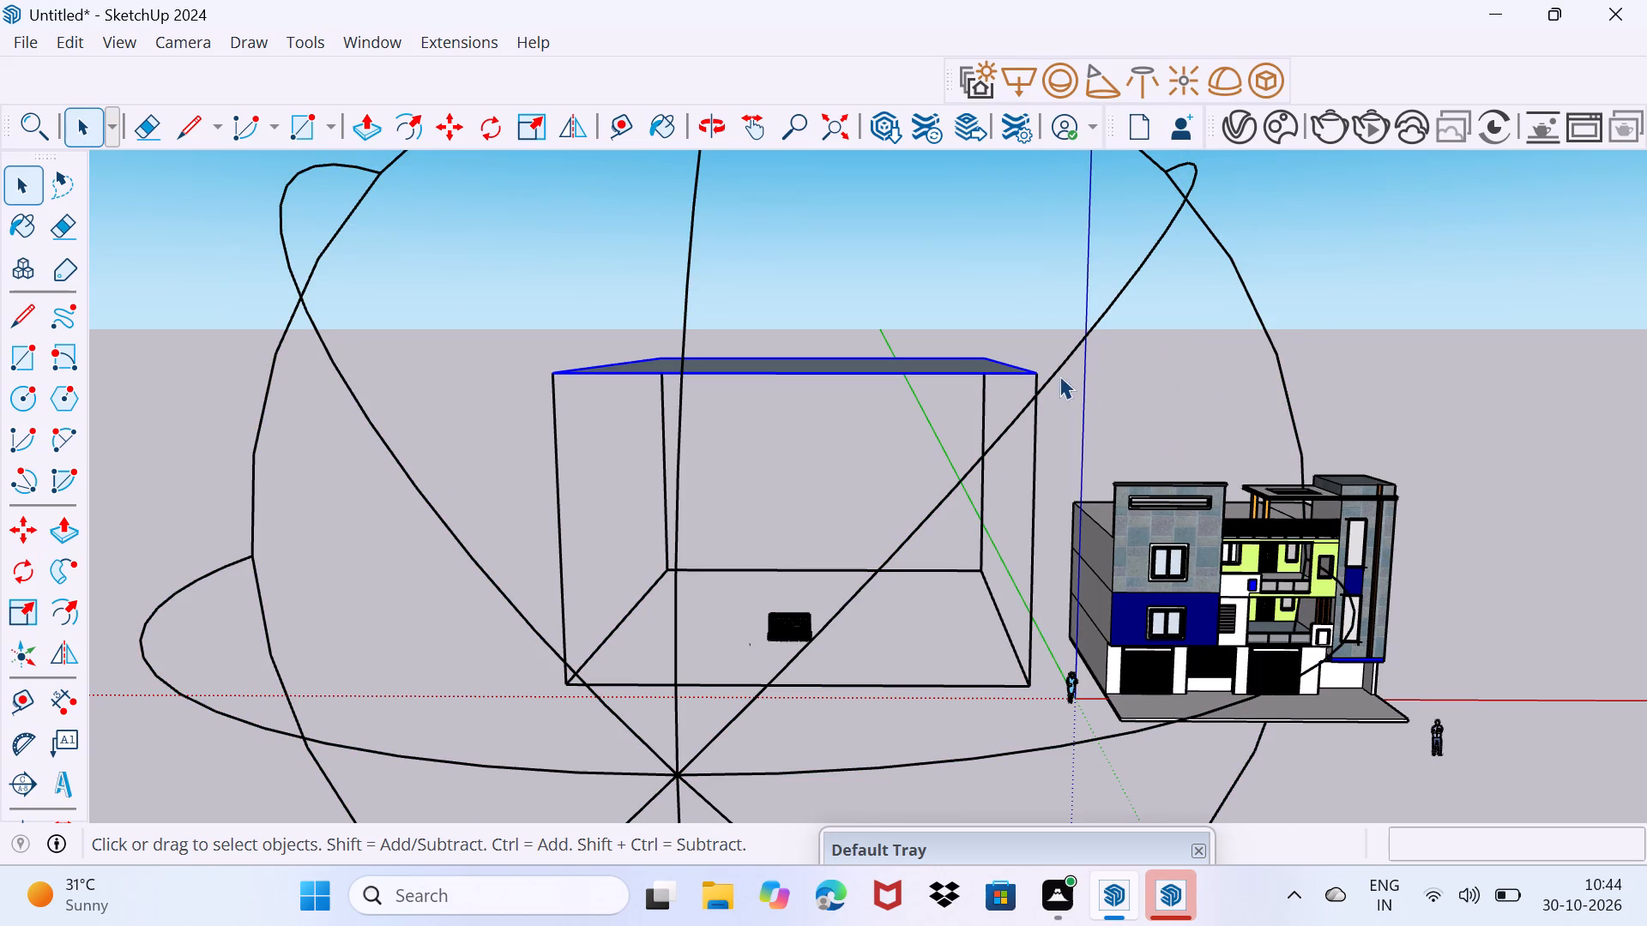
key(Delete)
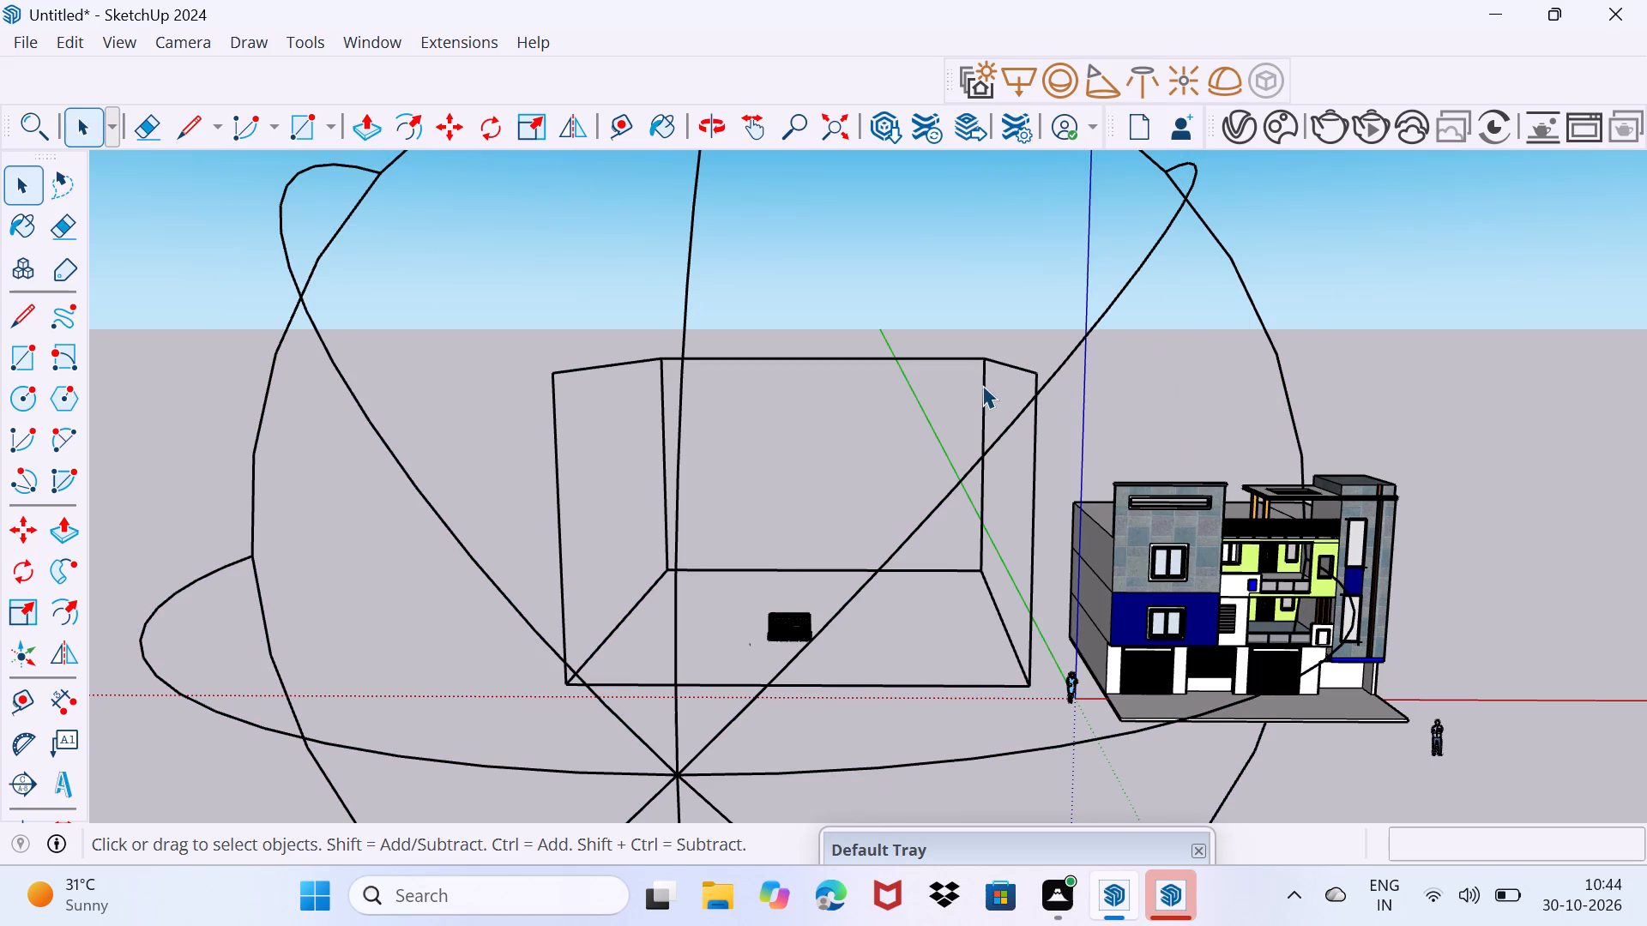
key(e)
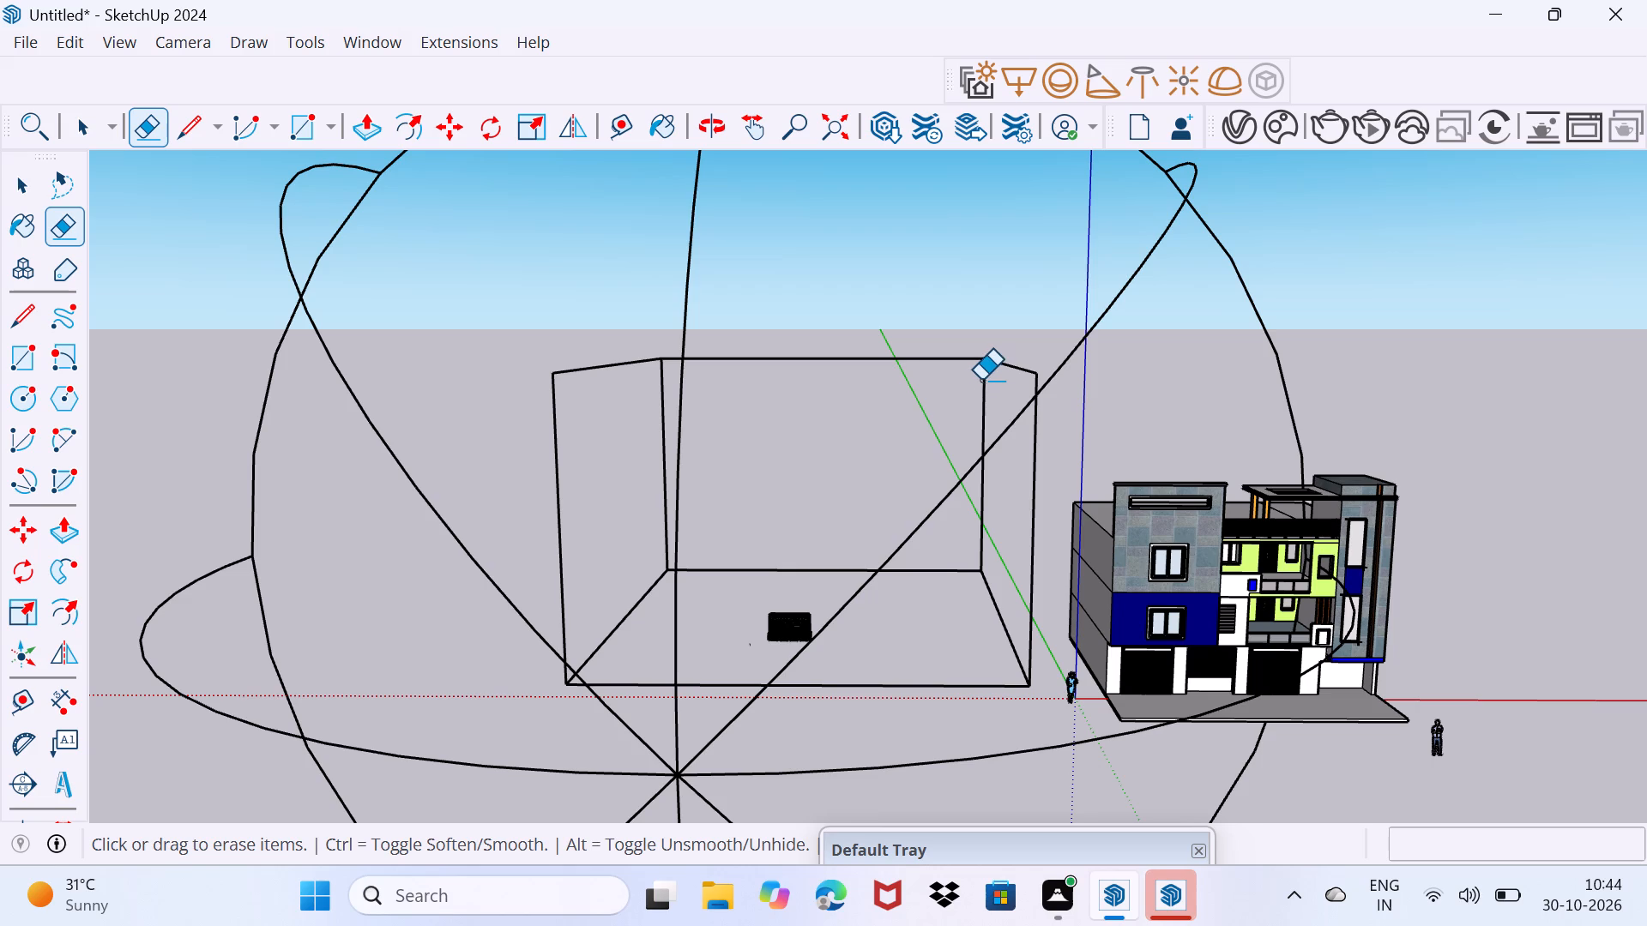
drag(984, 370, 998, 328)
drag(1006, 372, 1002, 401)
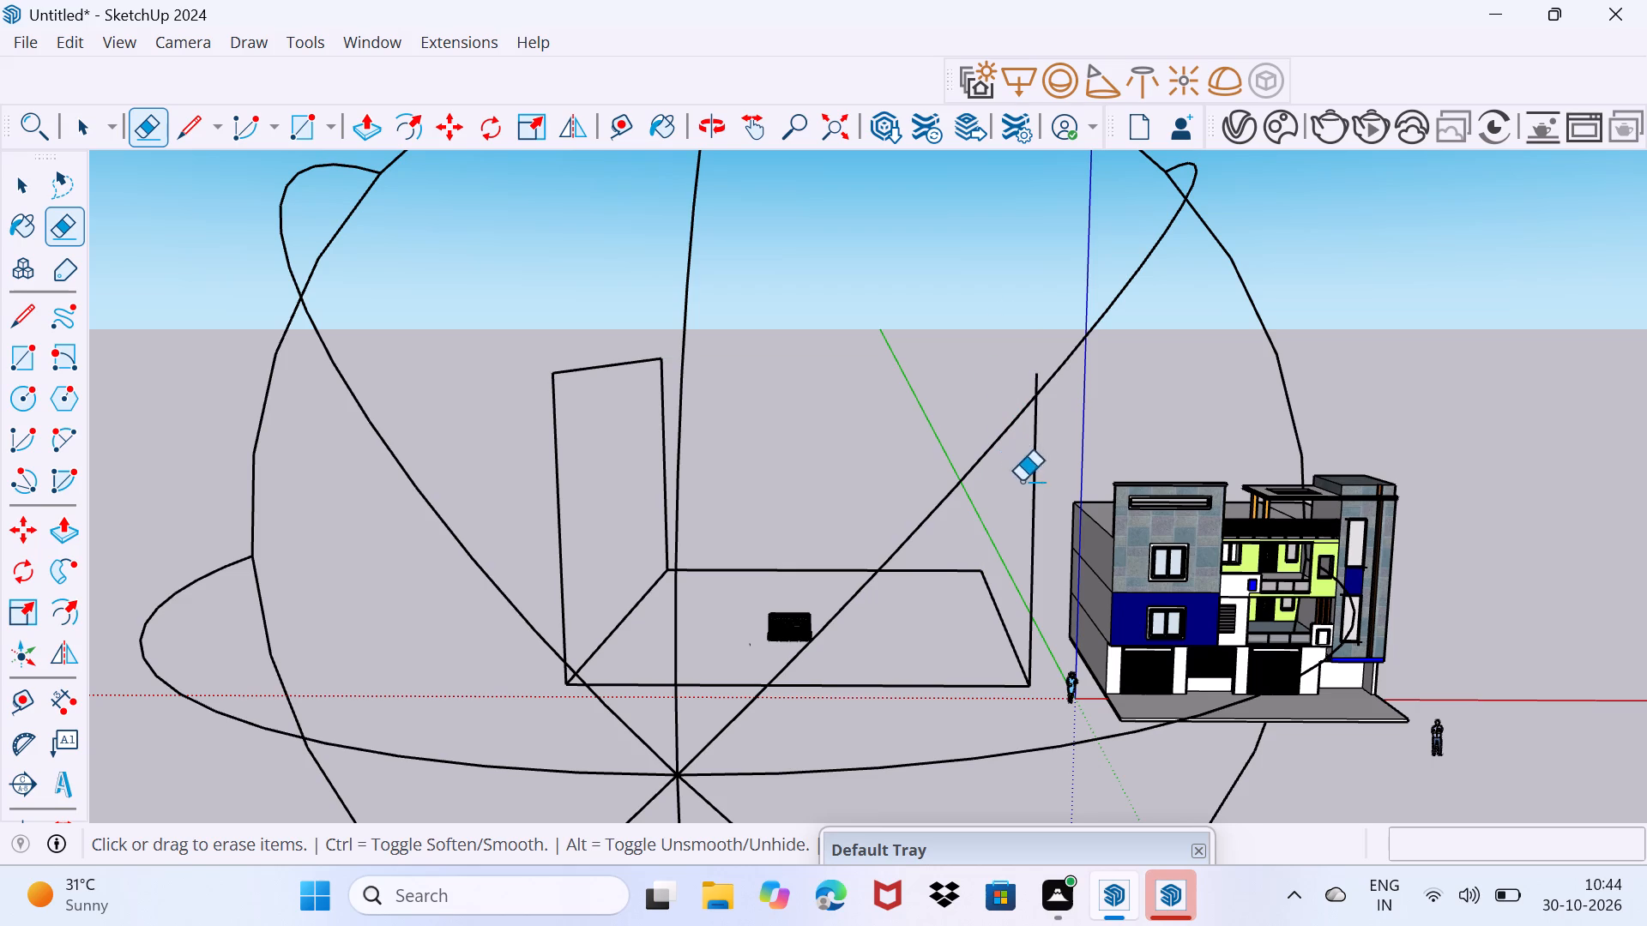
drag(1025, 487, 1037, 439)
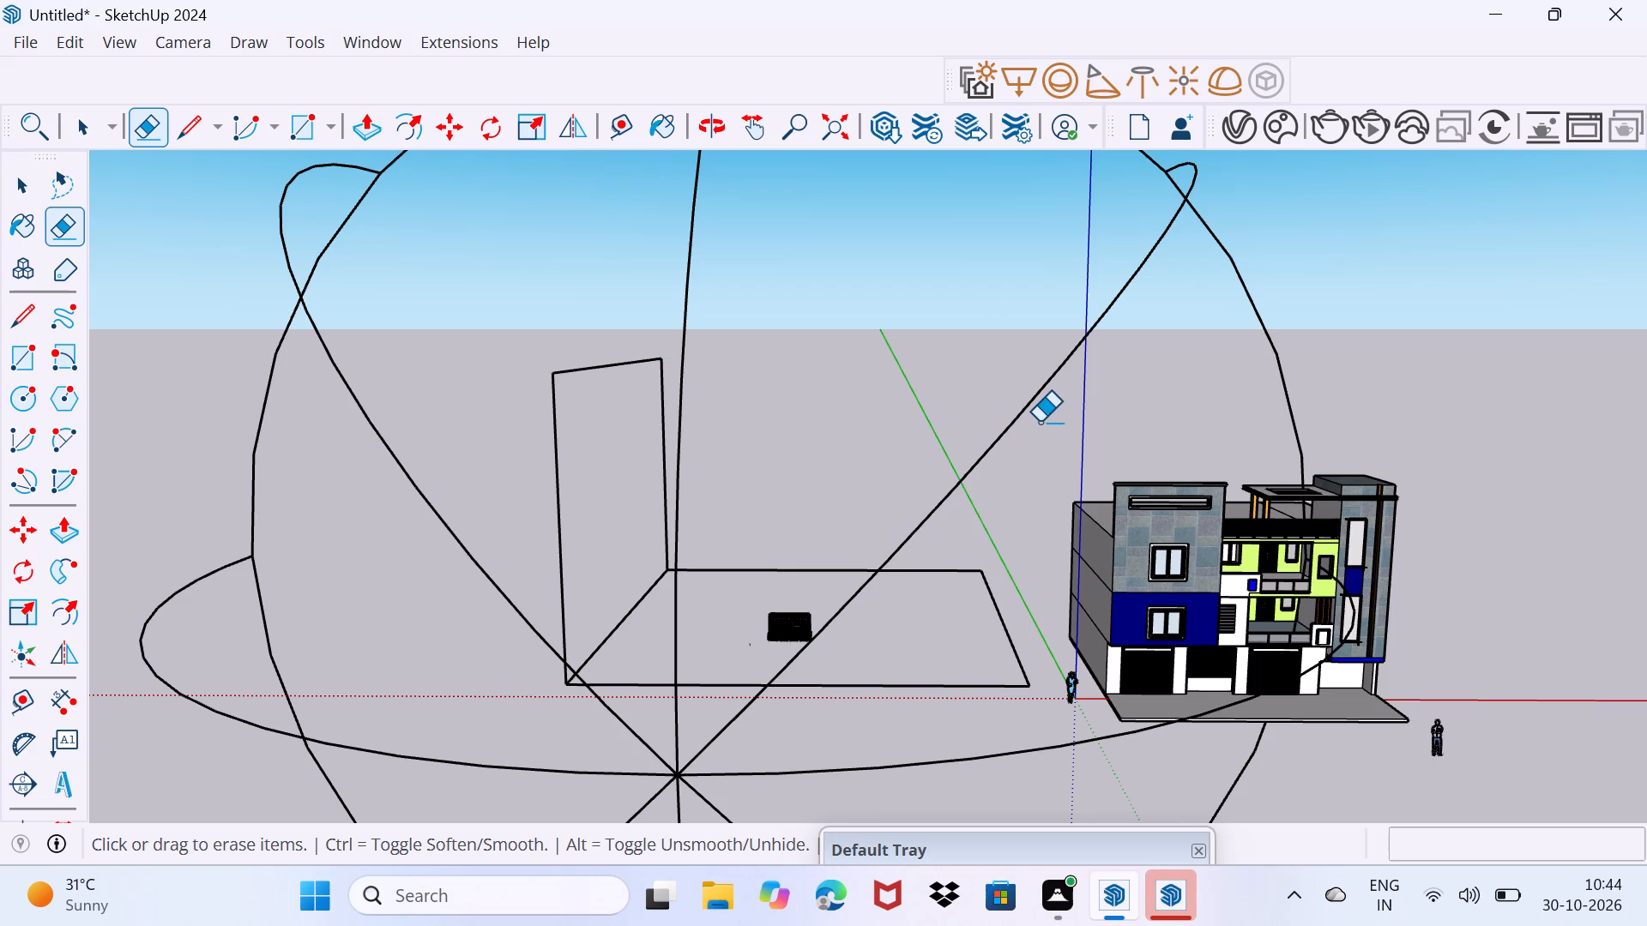
Erase the large spherical wireframe surrounding the fruit display and the house.
drag(1145, 275, 1254, 253)
drag(1234, 246, 1137, 245)
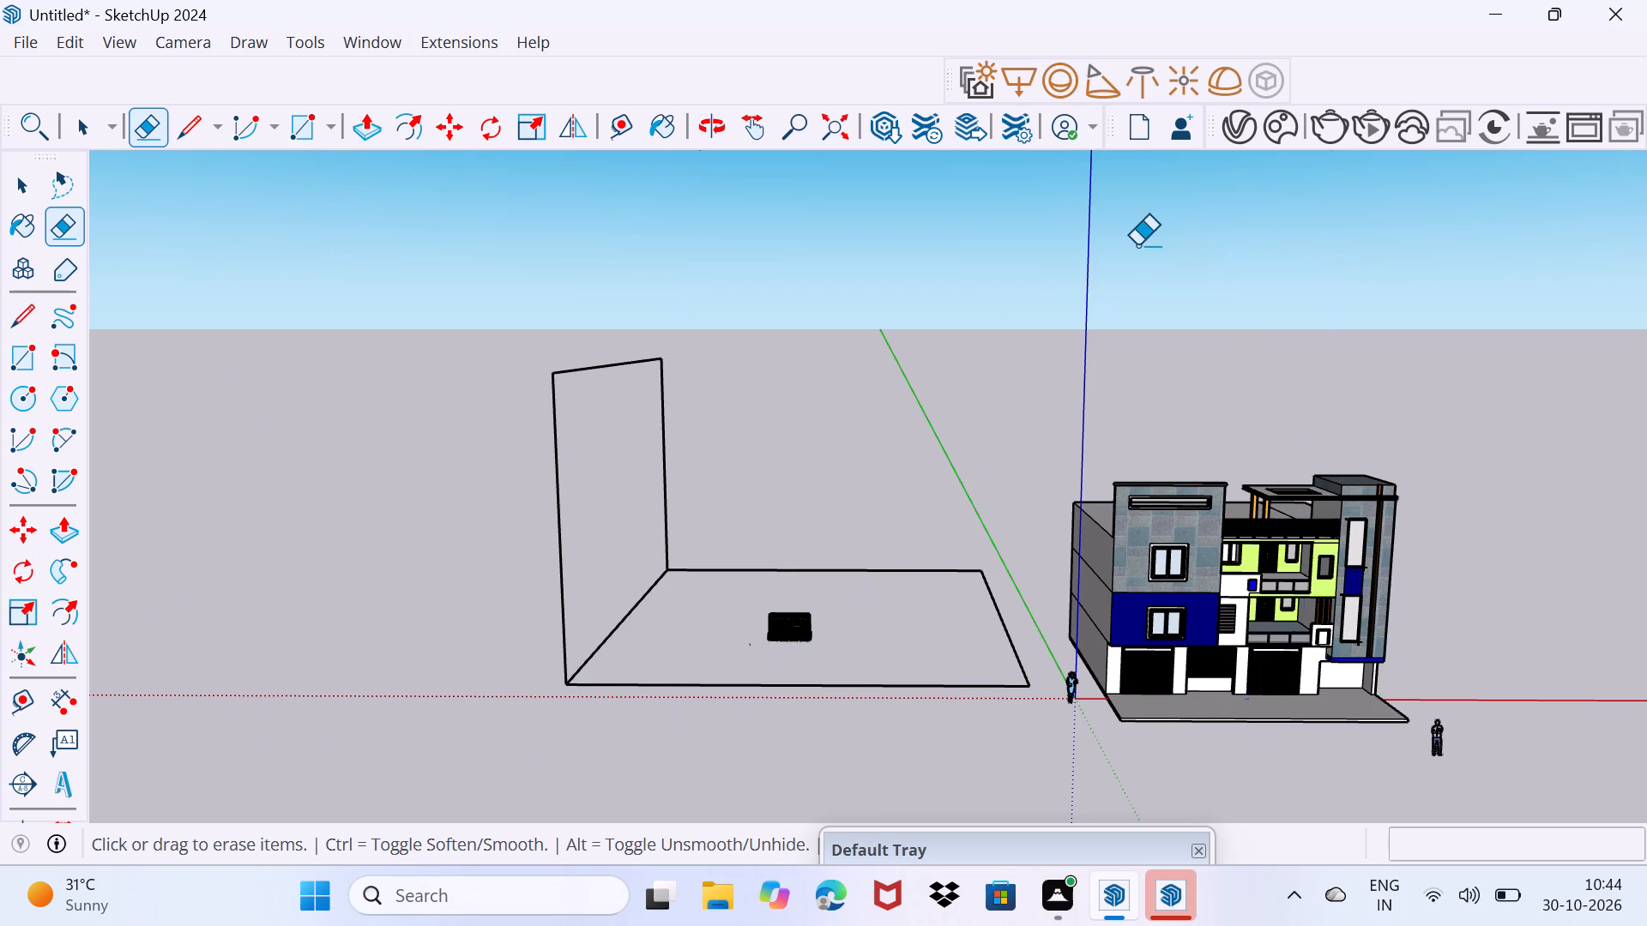
drag(1137, 245, 1083, 247)
Erase the remaining side wall frame and the floor outline of the box, leaving the fruit display shelf.
drag(546, 489, 606, 477)
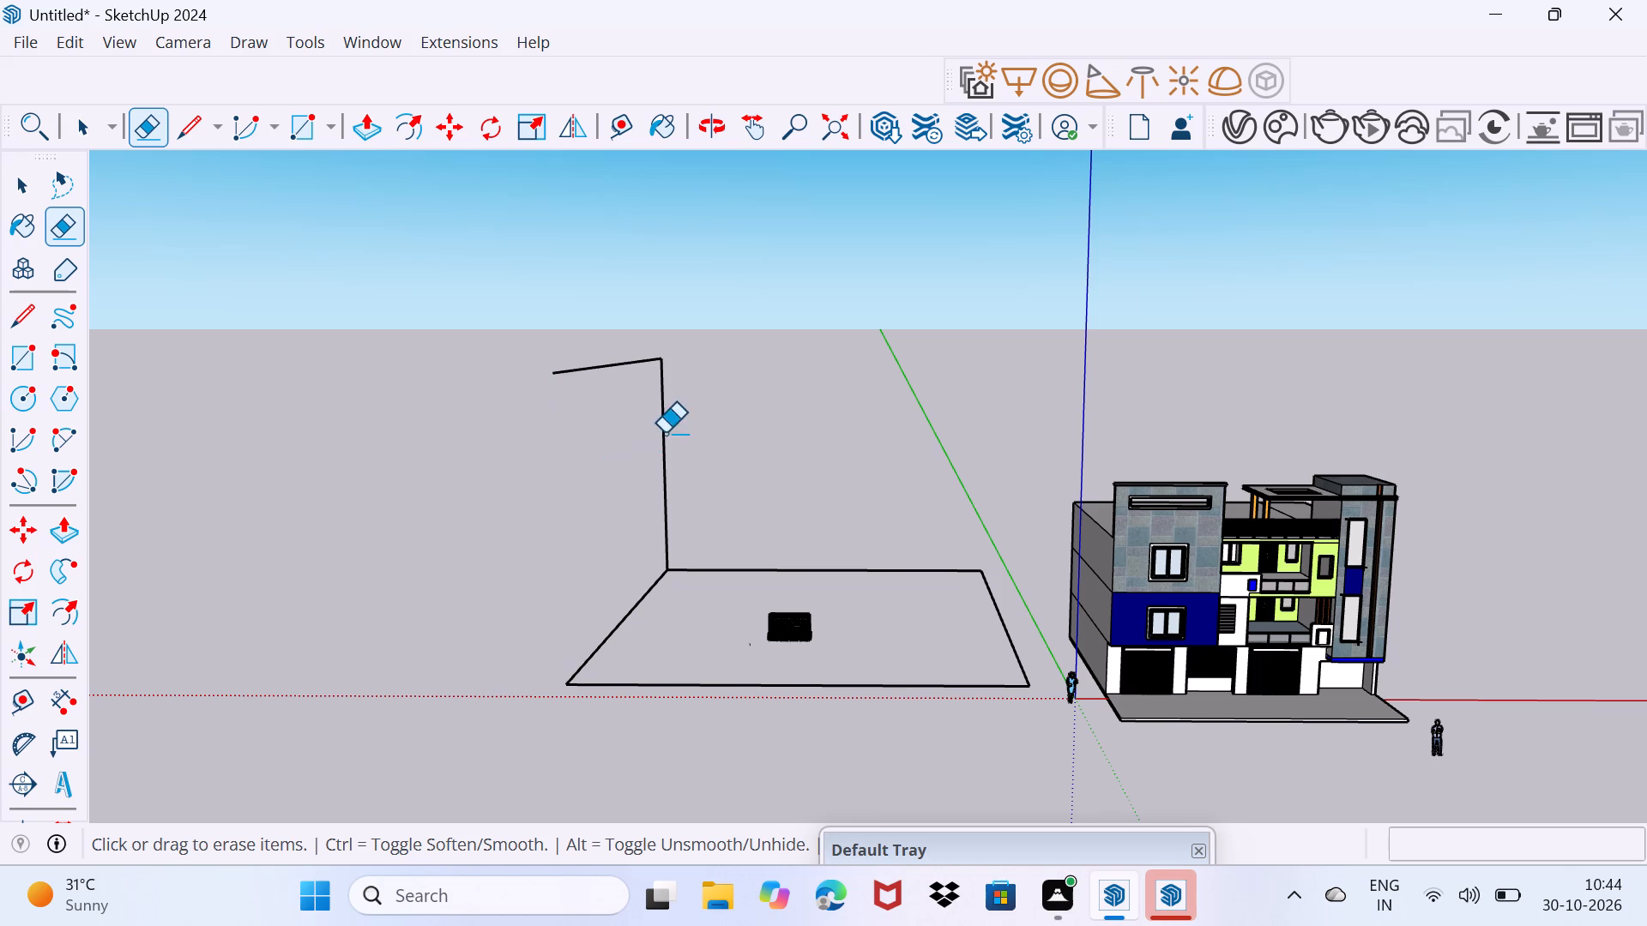
drag(678, 427, 625, 470)
click(636, 382)
drag(603, 352, 614, 394)
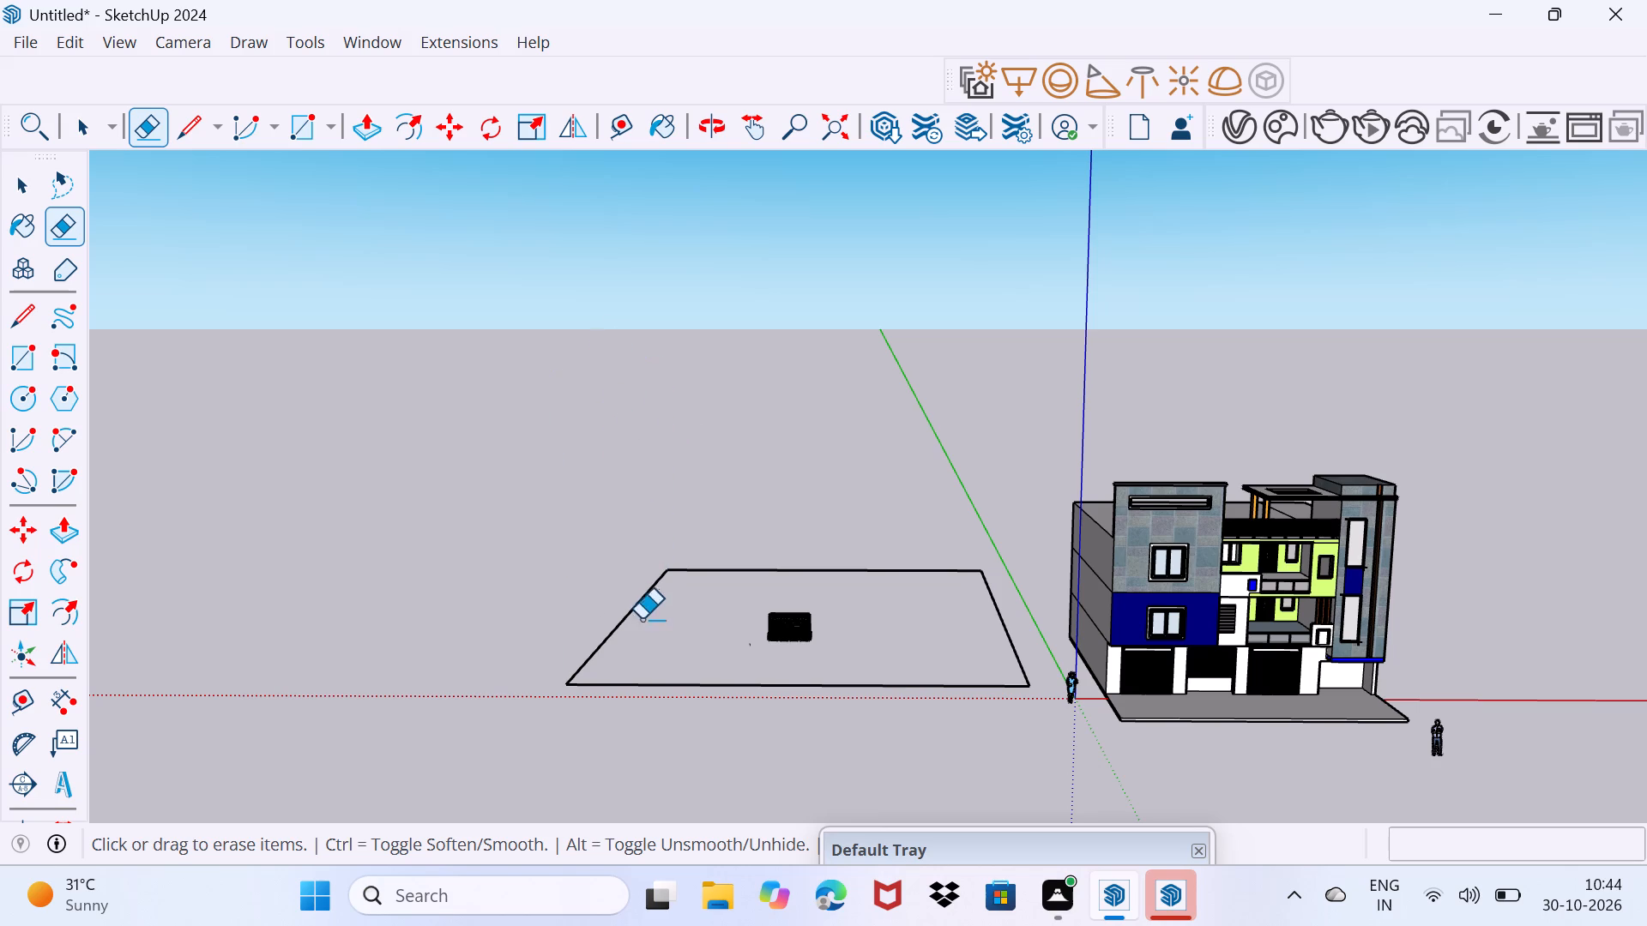
drag(642, 622, 603, 621)
drag(693, 683, 709, 750)
drag(966, 638, 1045, 639)
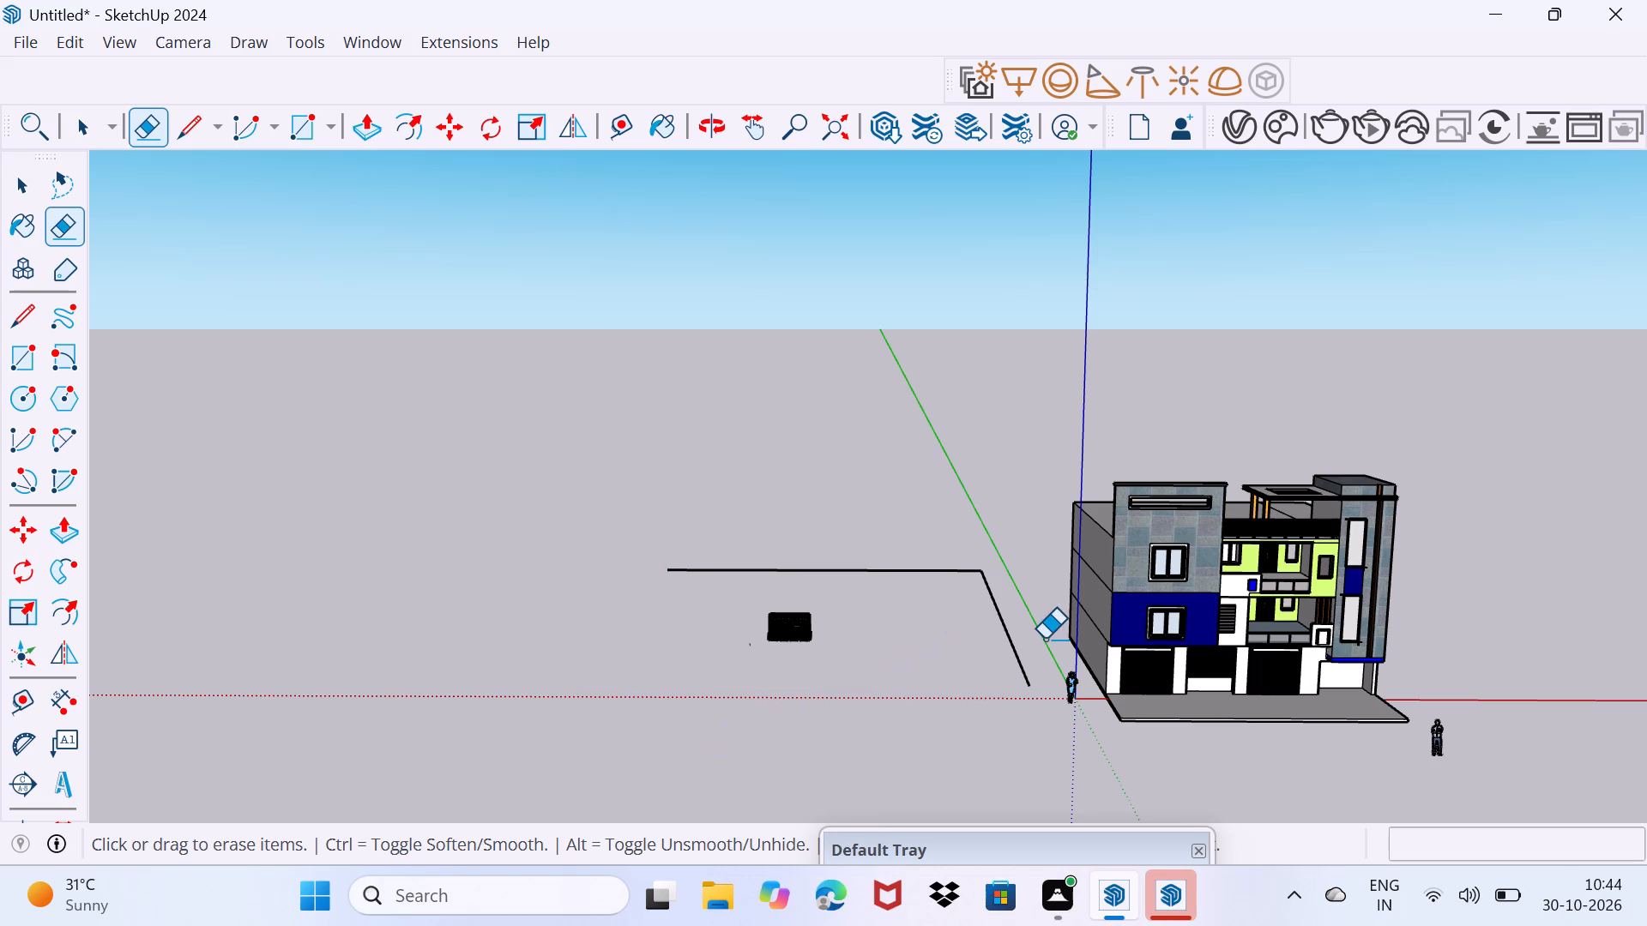
drag(1045, 639, 1046, 639)
drag(956, 554, 937, 598)
scroll(870, 592, up, 4)
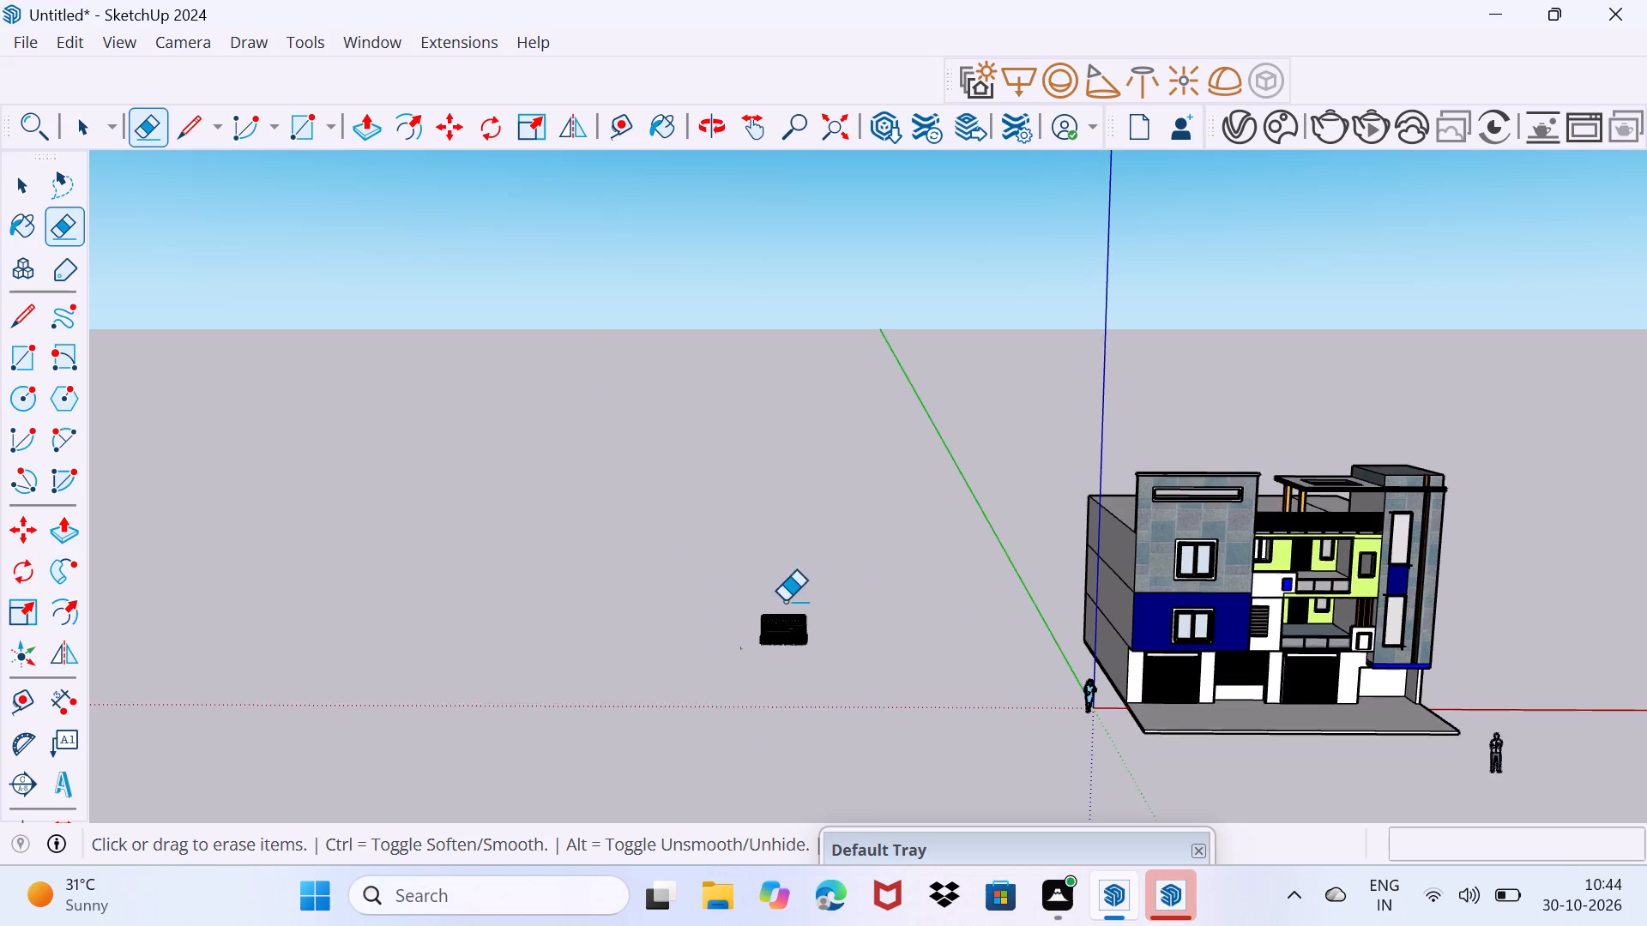
scroll(715, 654, up, 5)
scroll(775, 704, up, 10)
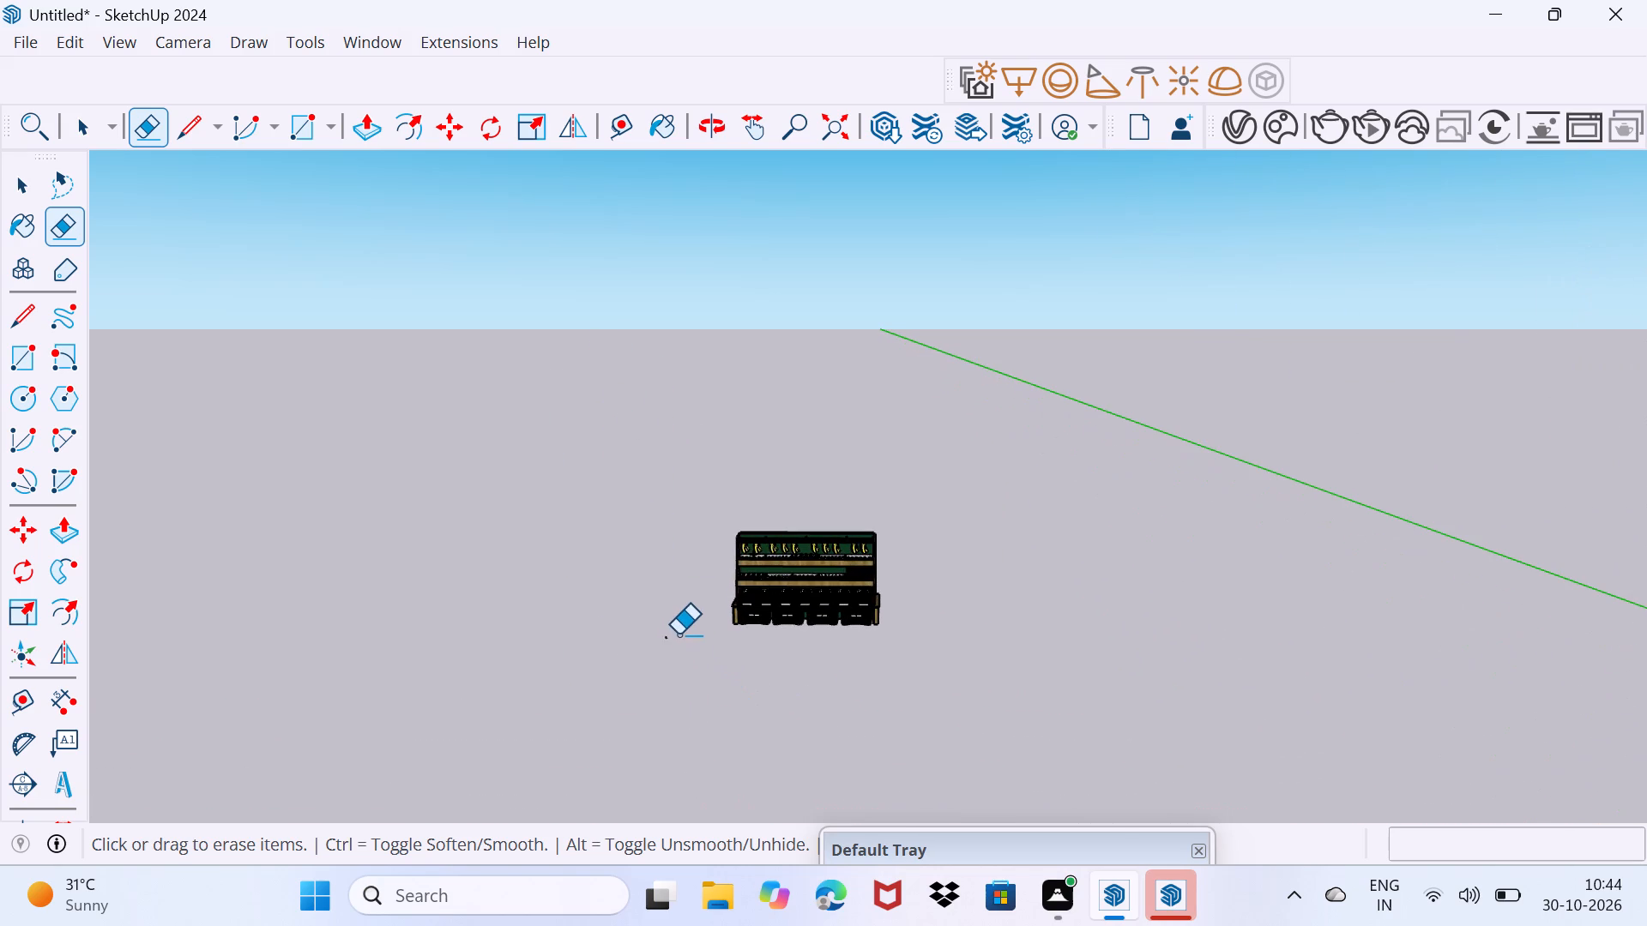
Examine the cleaned-up fruit display shelf from the front, above and close up for leftover geometry.
drag(679, 634, 643, 650)
click(661, 631)
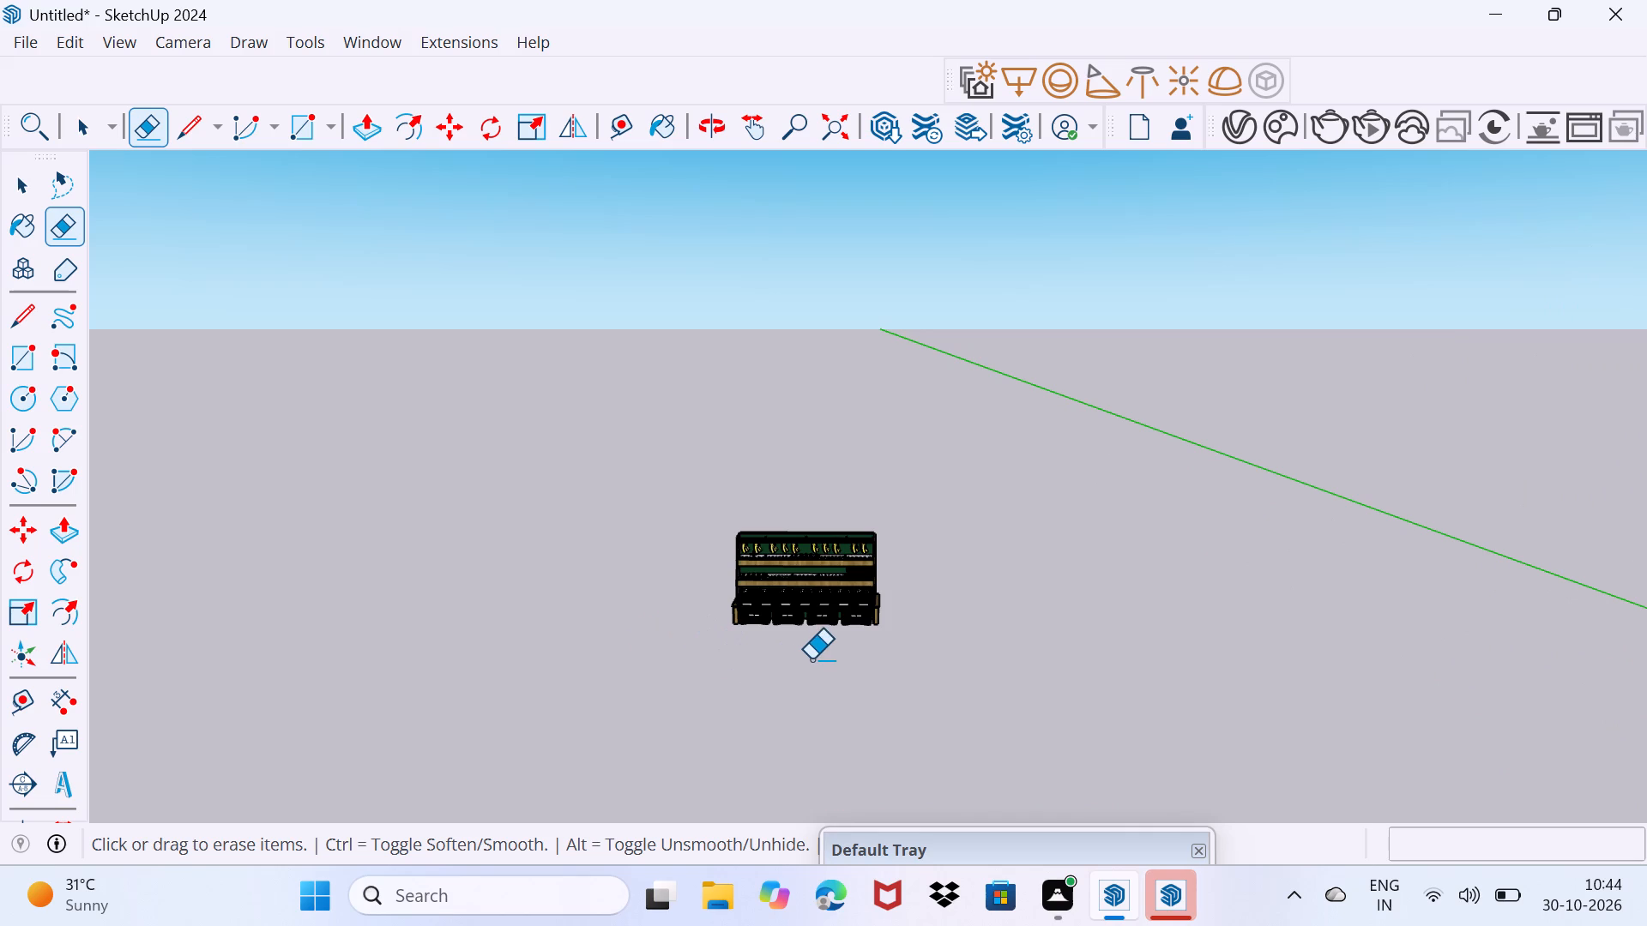
key(space)
scroll(848, 647, up, 4)
scroll(897, 579, up, 9)
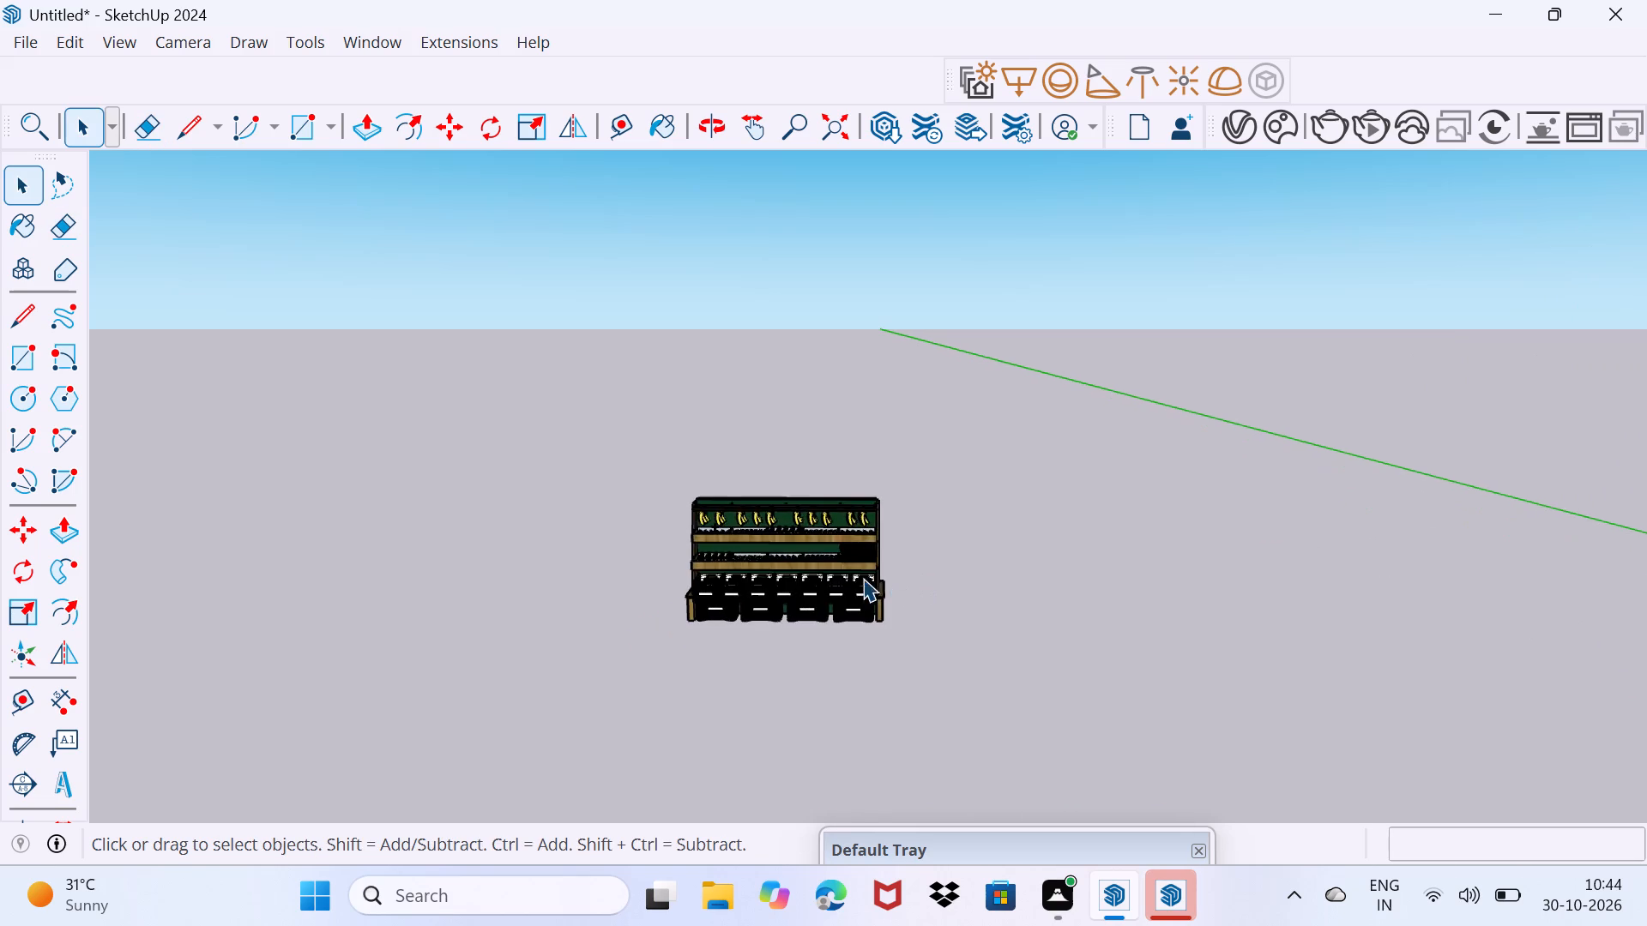
scroll(863, 578, up, 8)
middle_drag(832, 575, 745, 732)
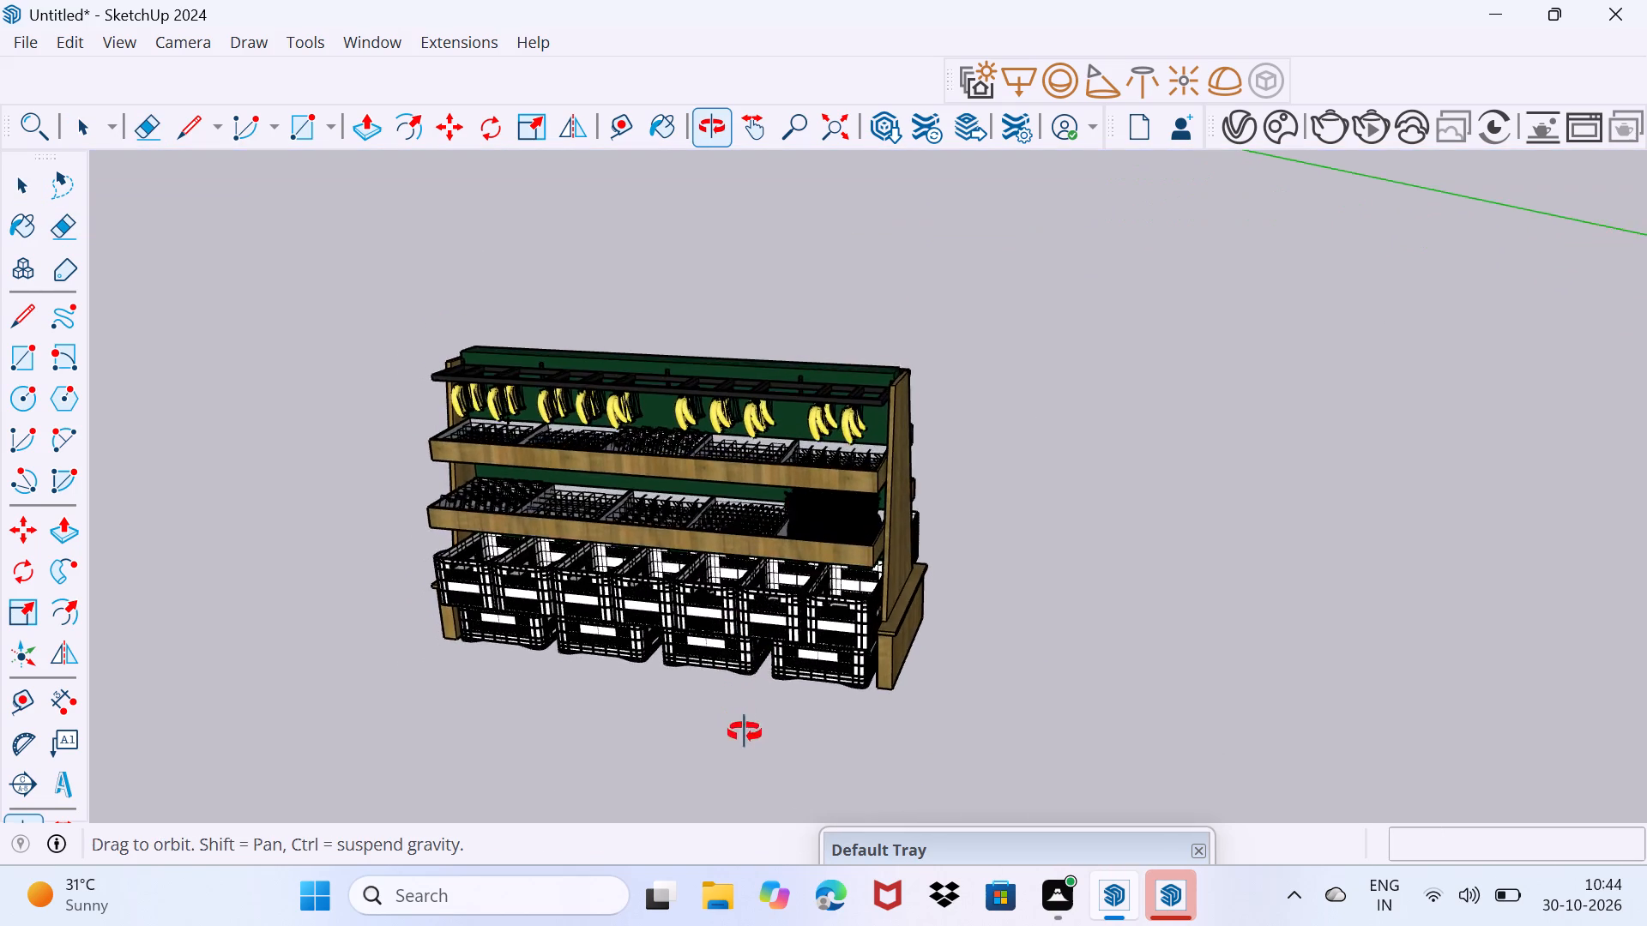
middle_drag(745, 732, 926, 576)
scroll(852, 592, up, 4)
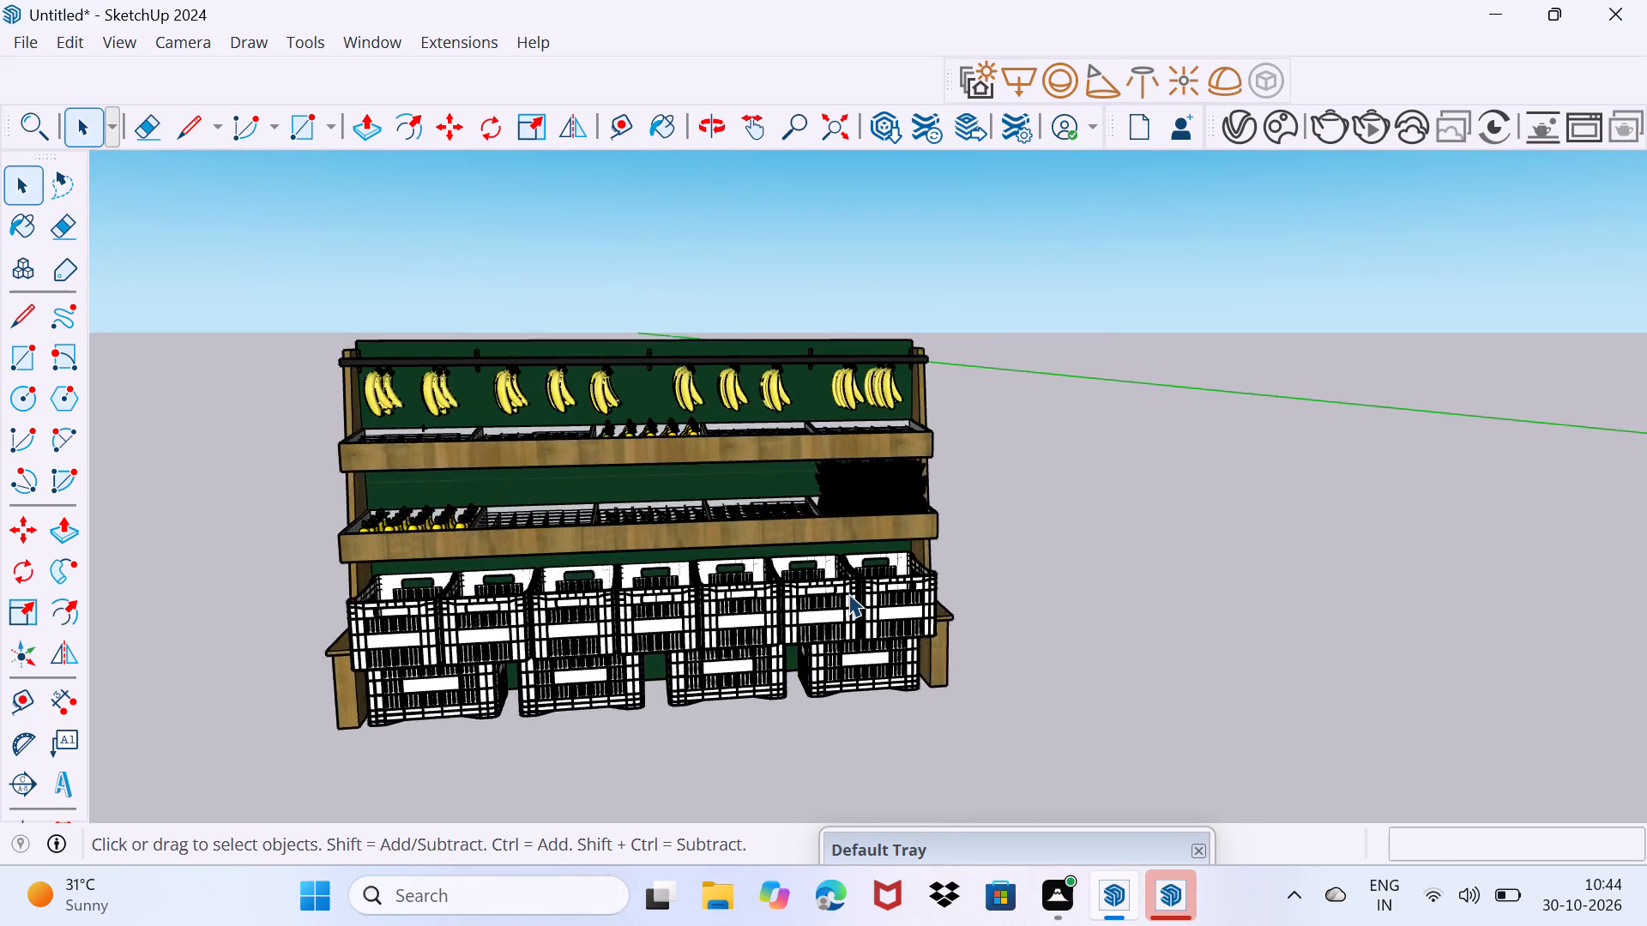
scroll(848, 593, up, 15)
middle_drag(979, 476, 938, 597)
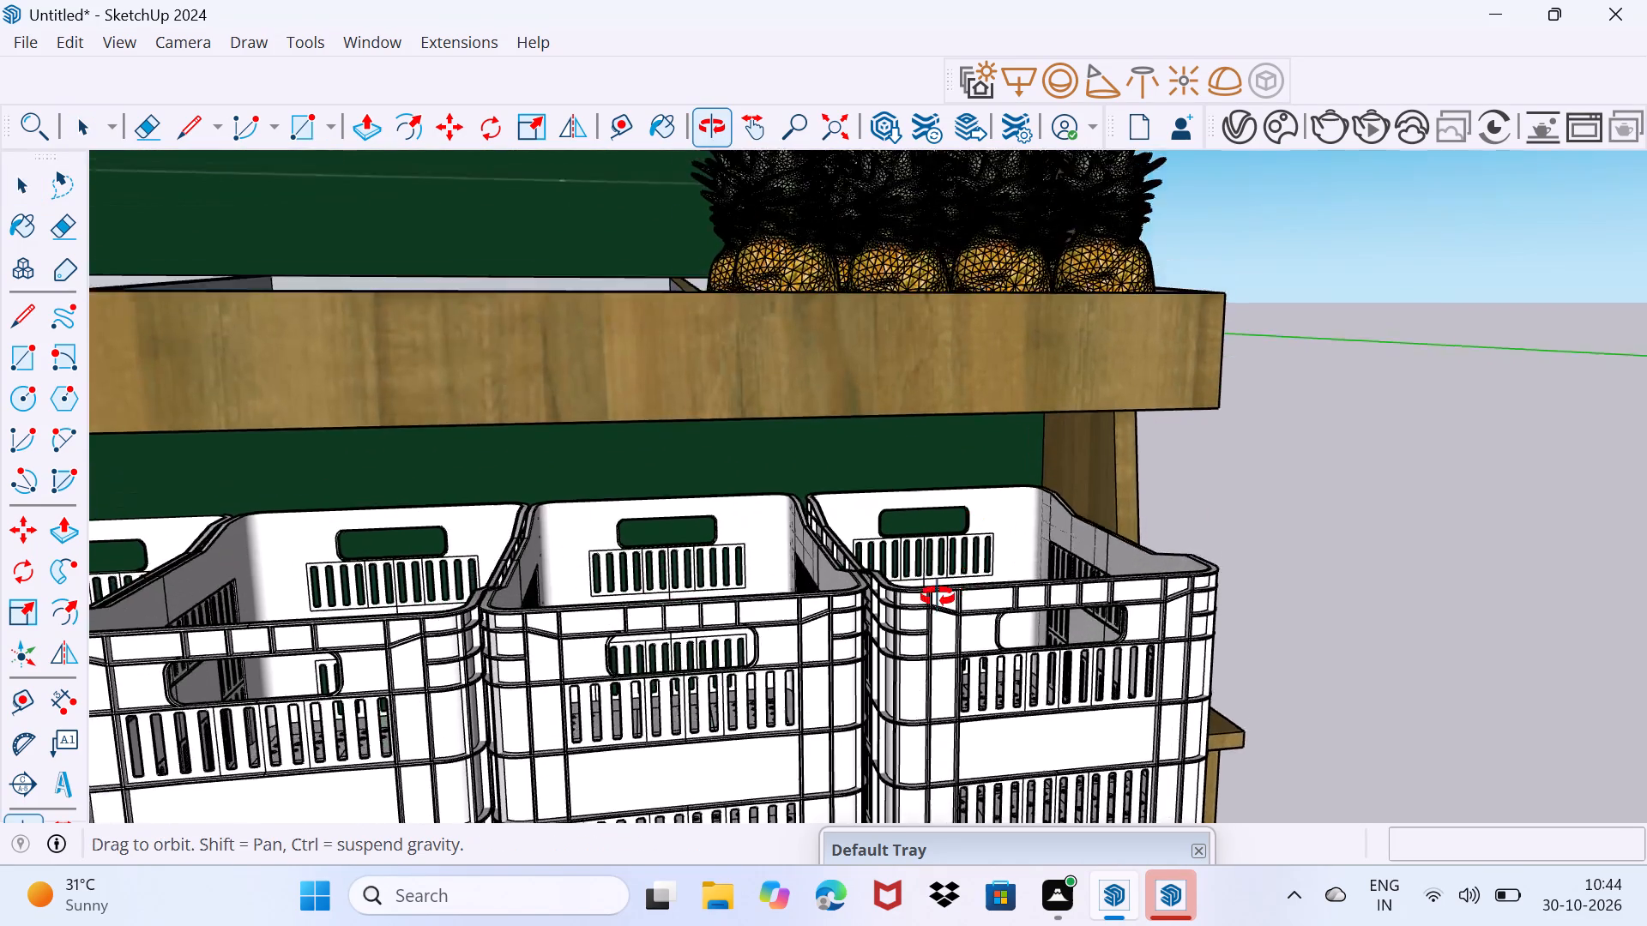
middle_drag(938, 597, 931, 578)
scroll(936, 559, down, 17)
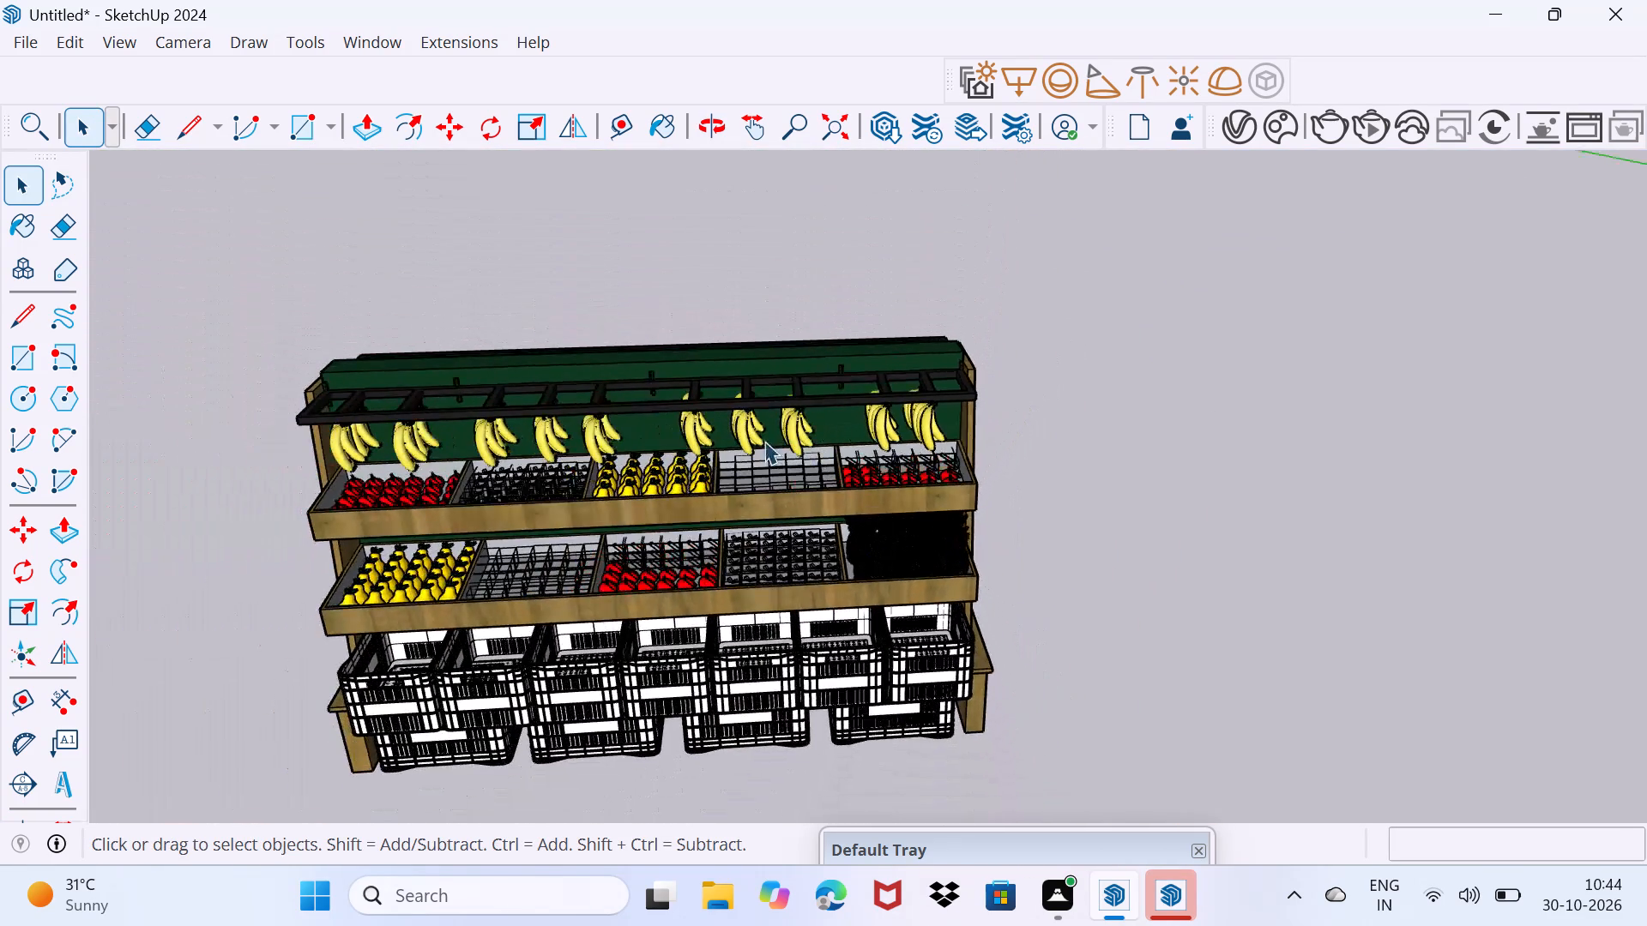
Move the fruit display about 87' 8" from open ground onto the paving in front of the house's partly raised shop shutter.
click(418, 427)
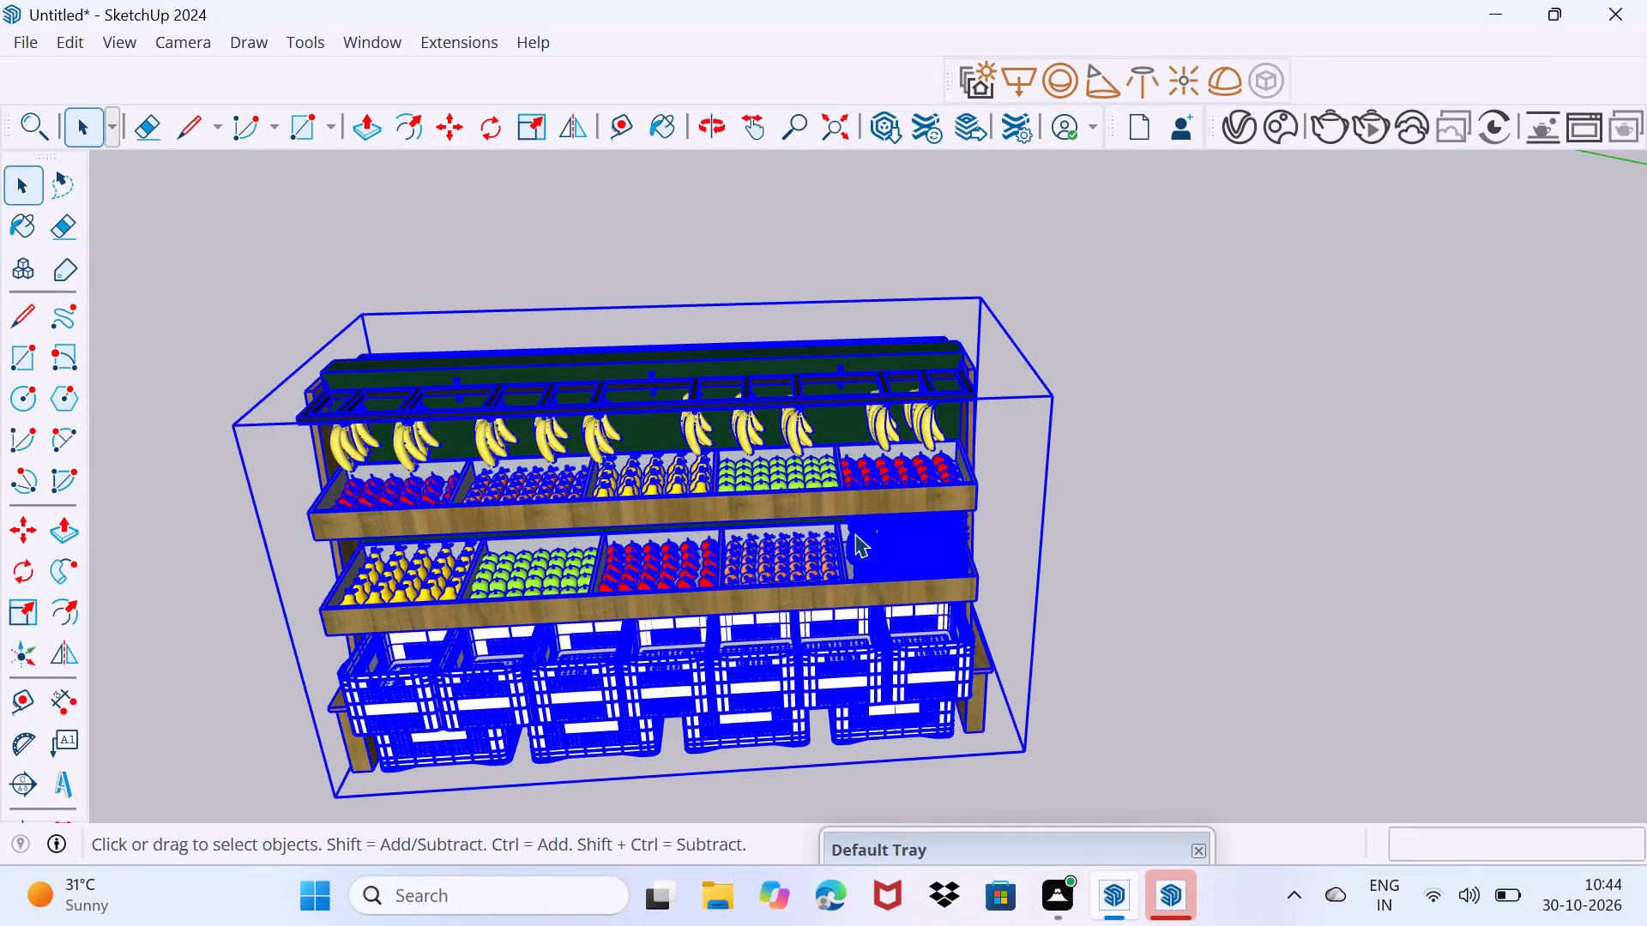
key(m)
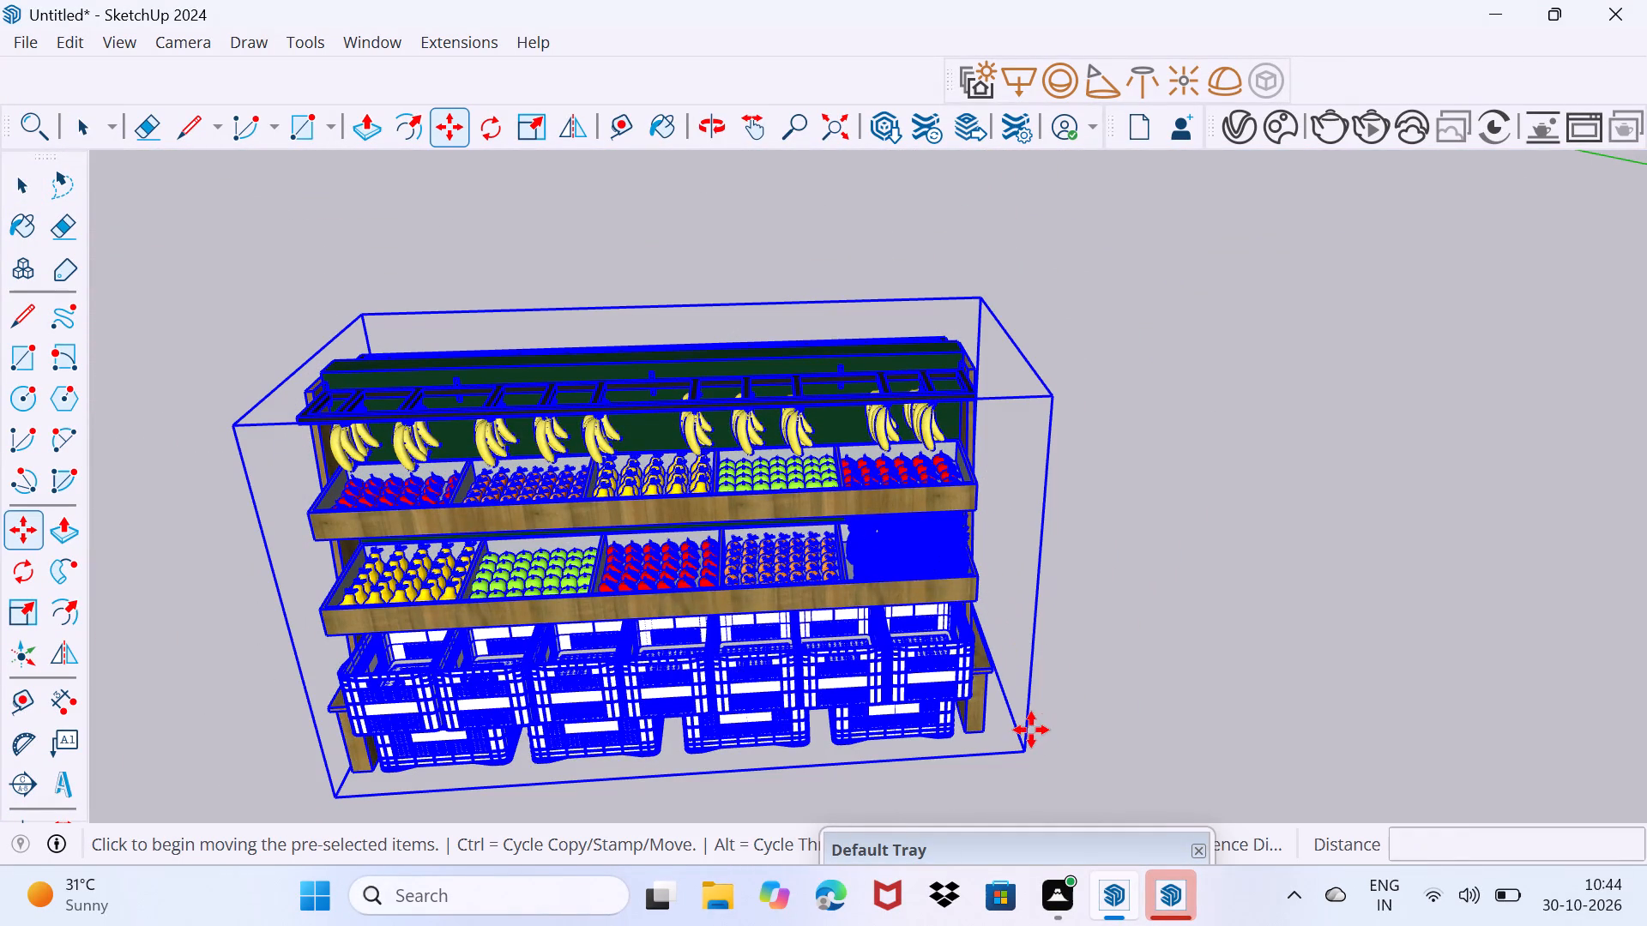
drag(1017, 749, 1046, 750)
scroll(1181, 687, down, 14)
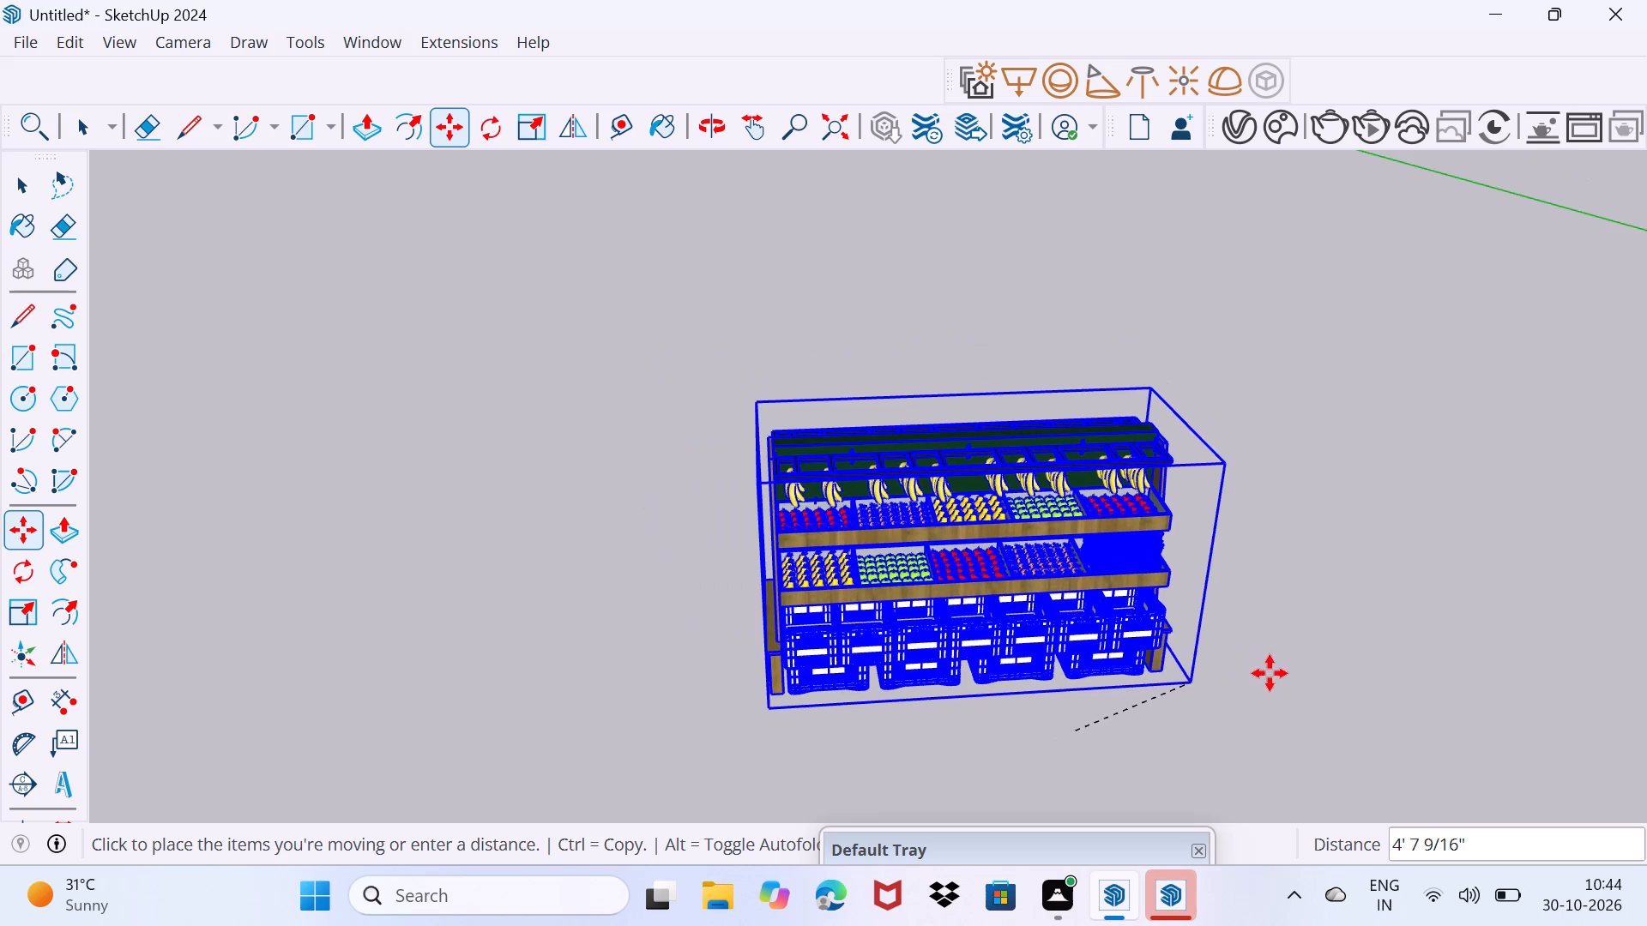
scroll(1270, 673, down, 7)
middle_drag(1581, 648, 1043, 583)
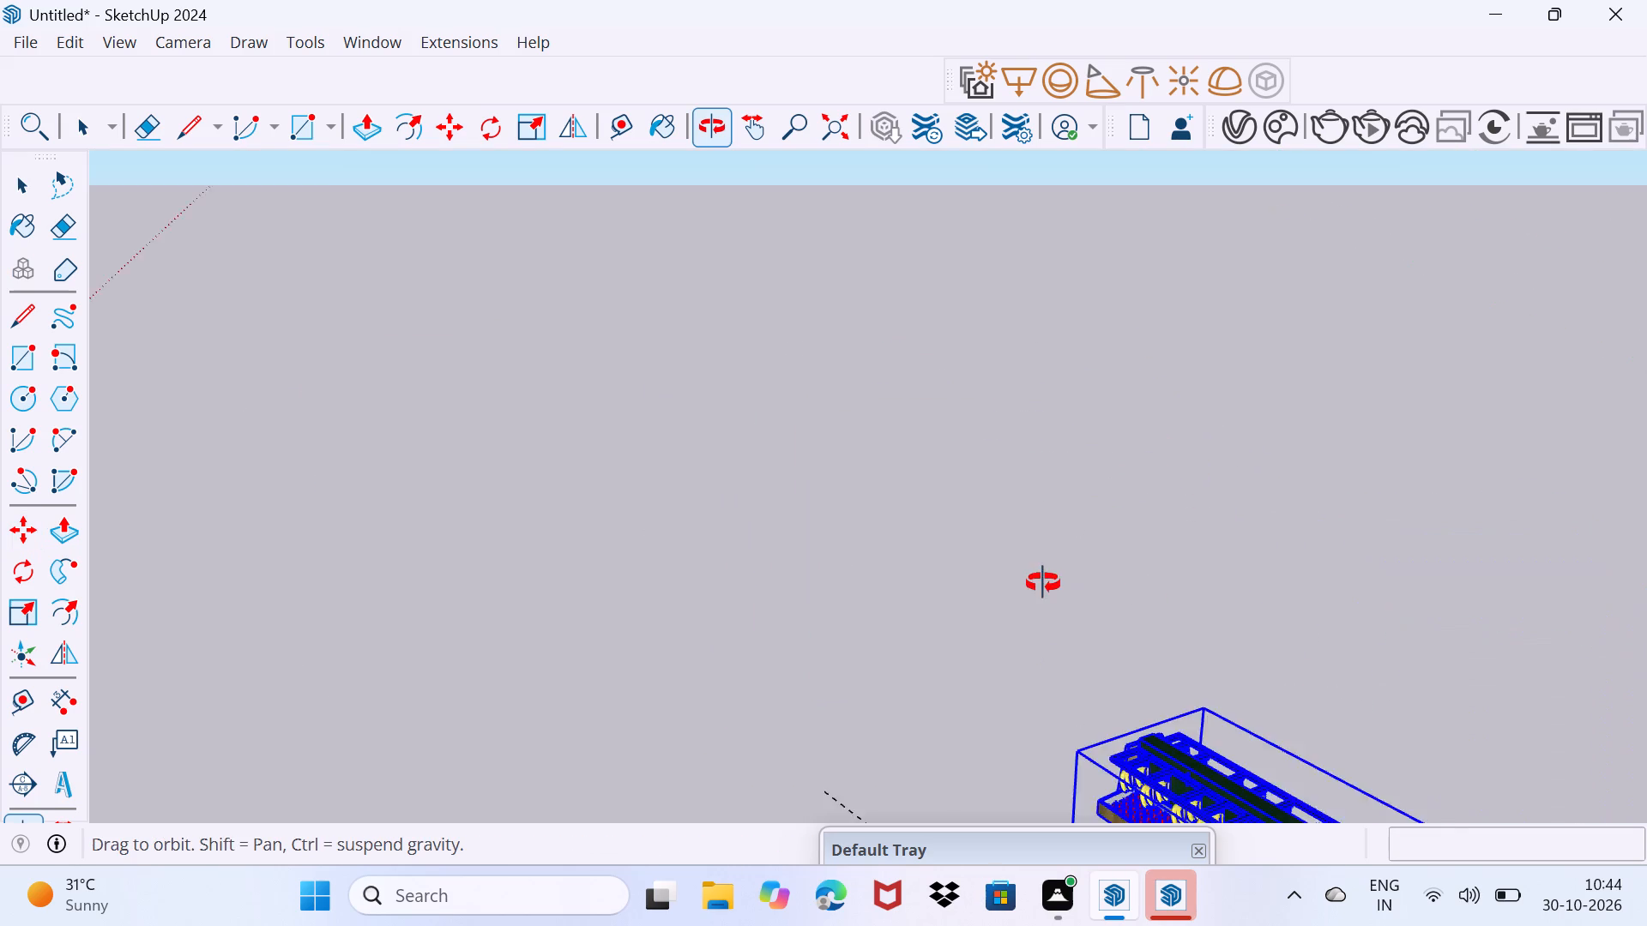
middle_drag(1043, 583, 1087, 562)
scroll(1106, 550, down, 20)
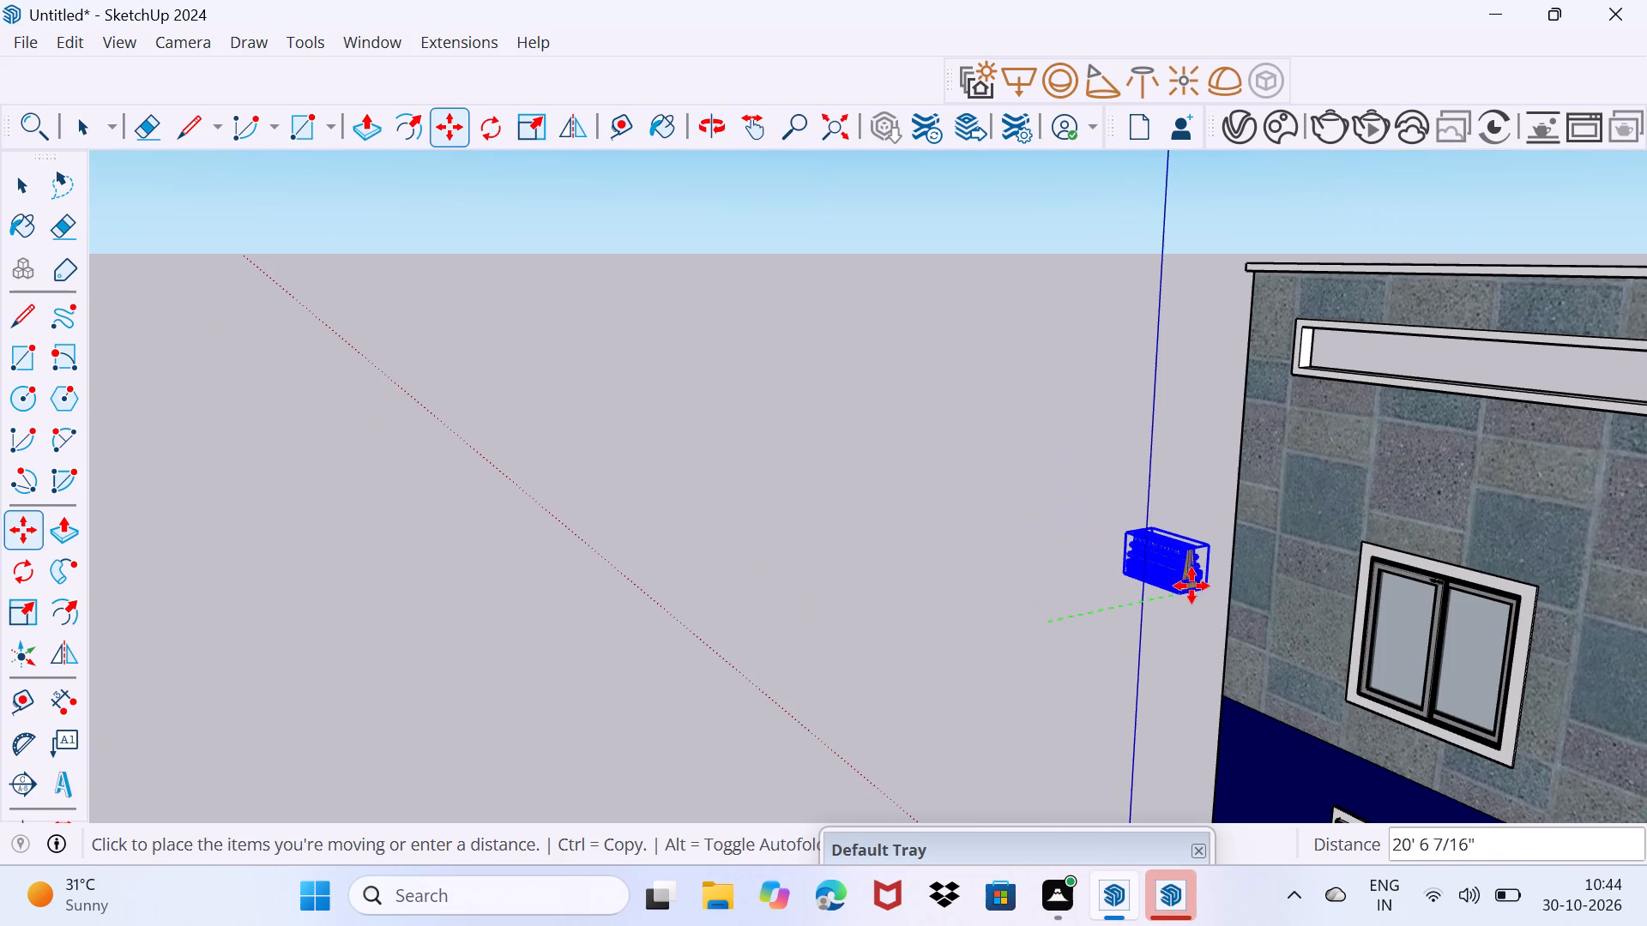
scroll(1192, 586, down, 3)
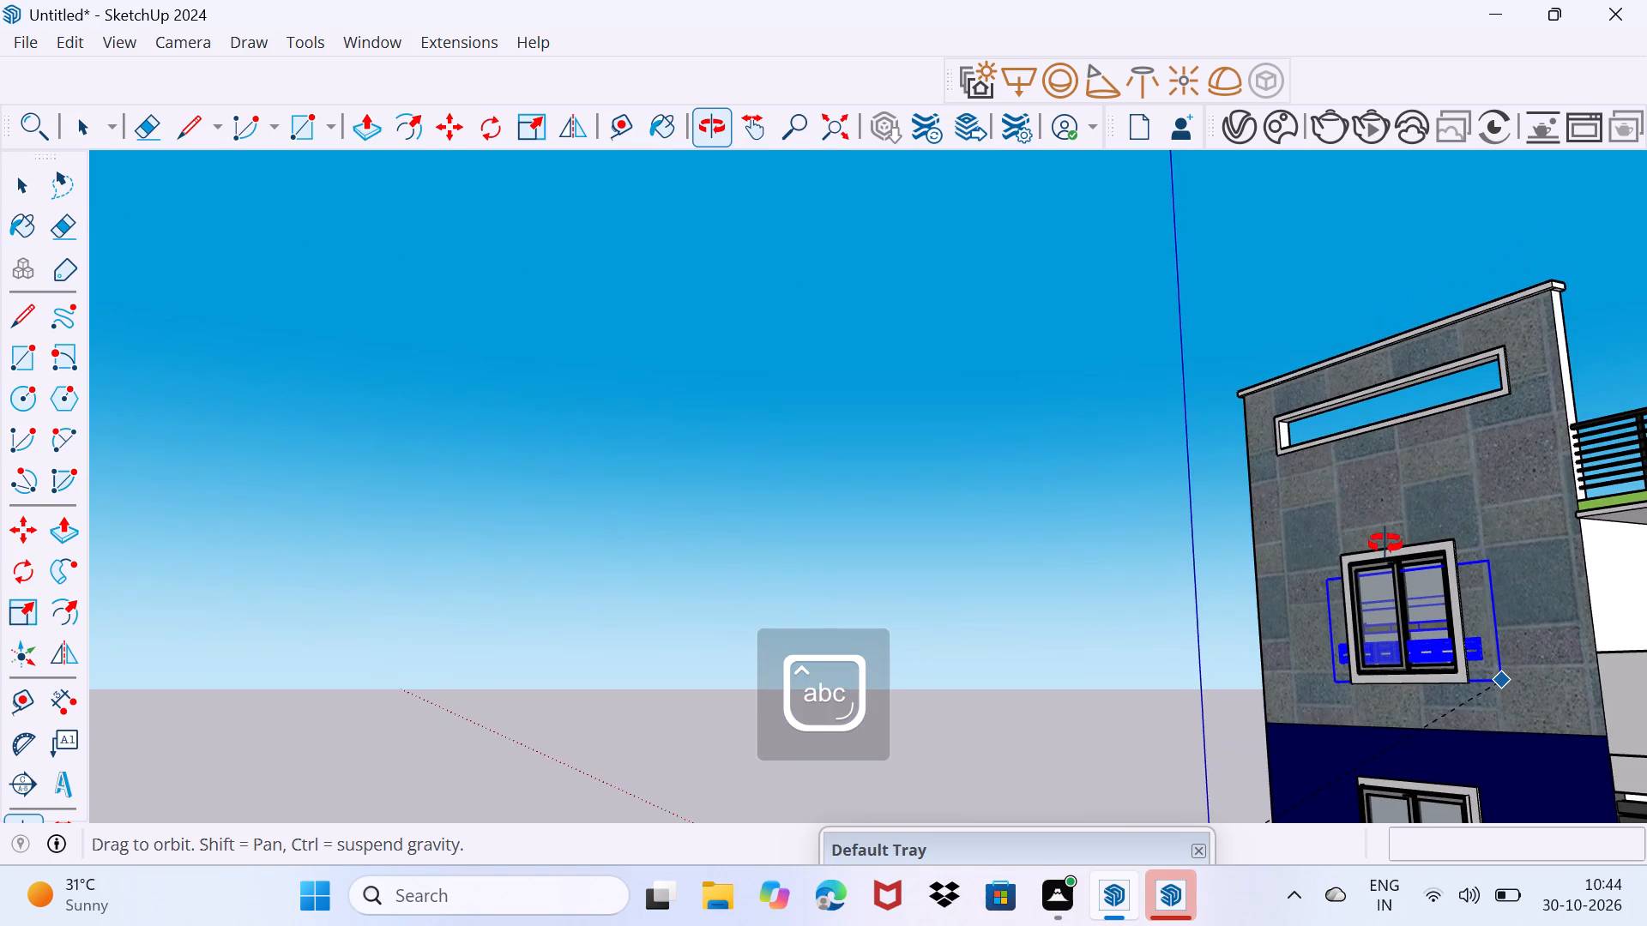
middle_drag(1517, 711, 1471, 587)
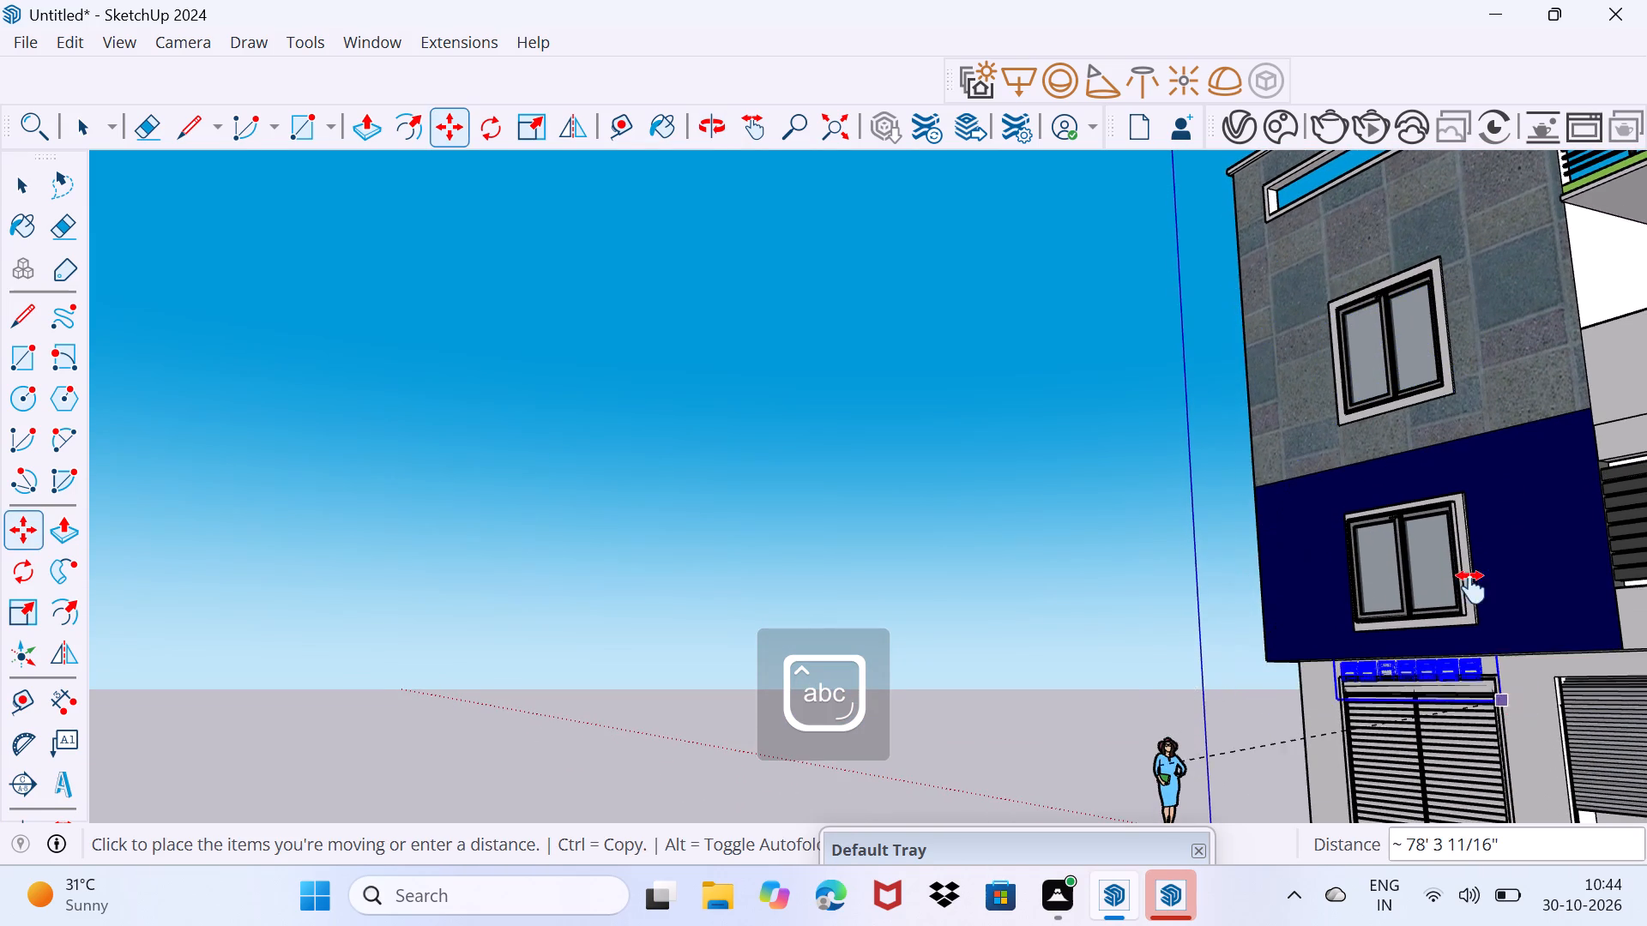
middle_drag(1471, 587, 1292, 524)
scroll(1478, 593, up, 4)
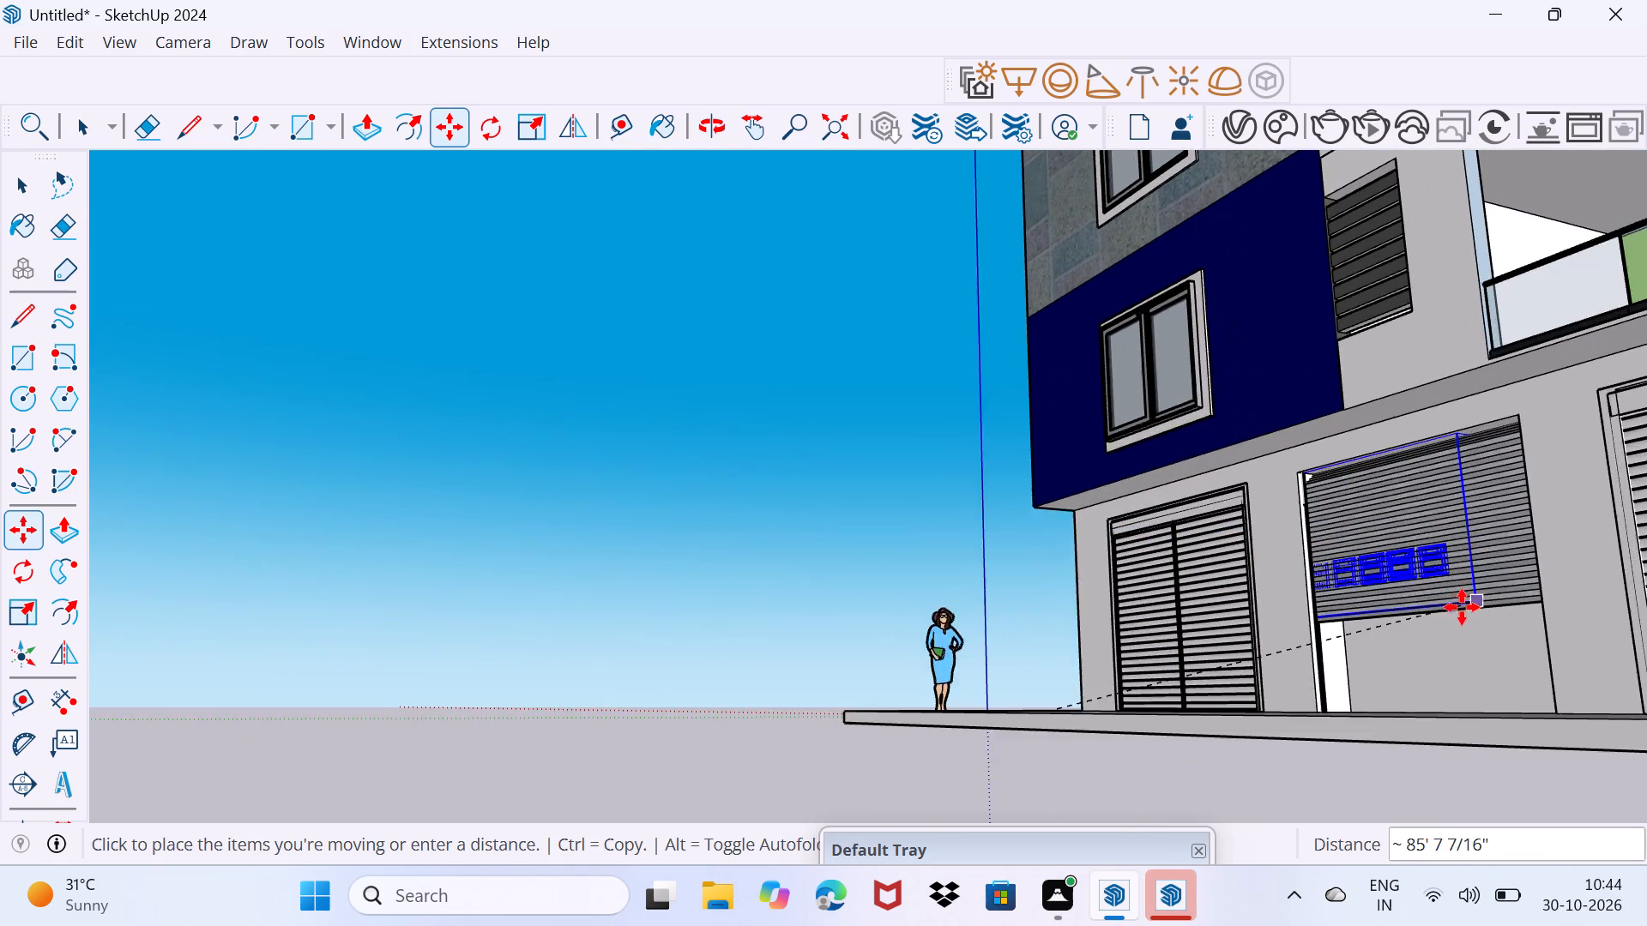
scroll(1463, 633, up, 7)
scroll(1569, 786, down, 3)
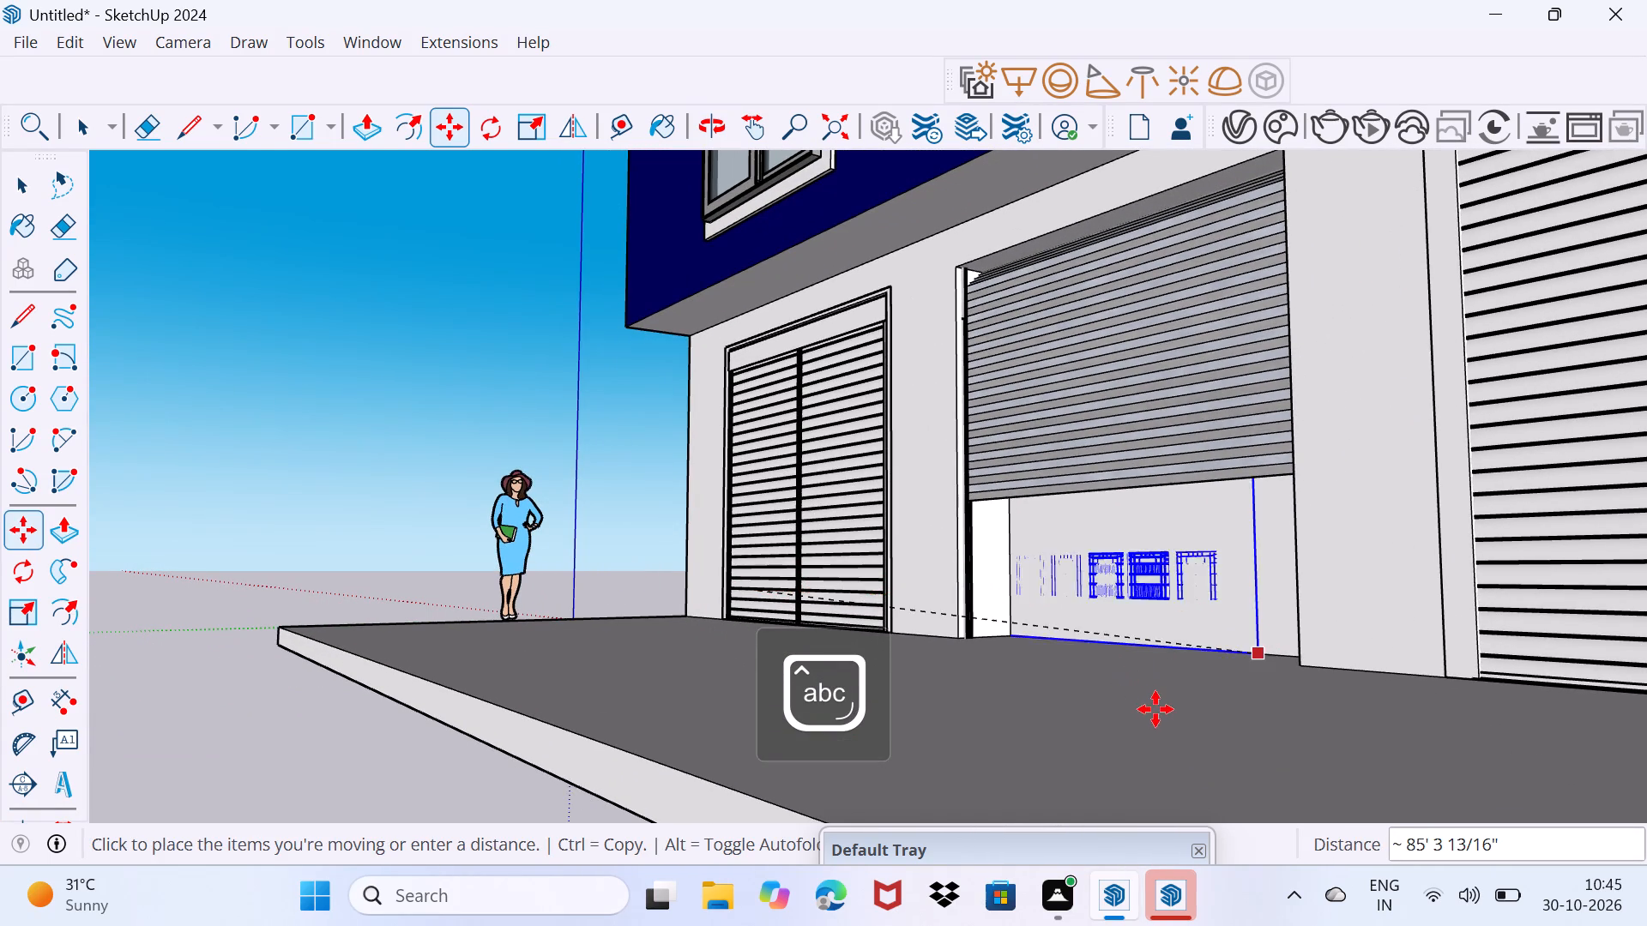
click(1137, 668)
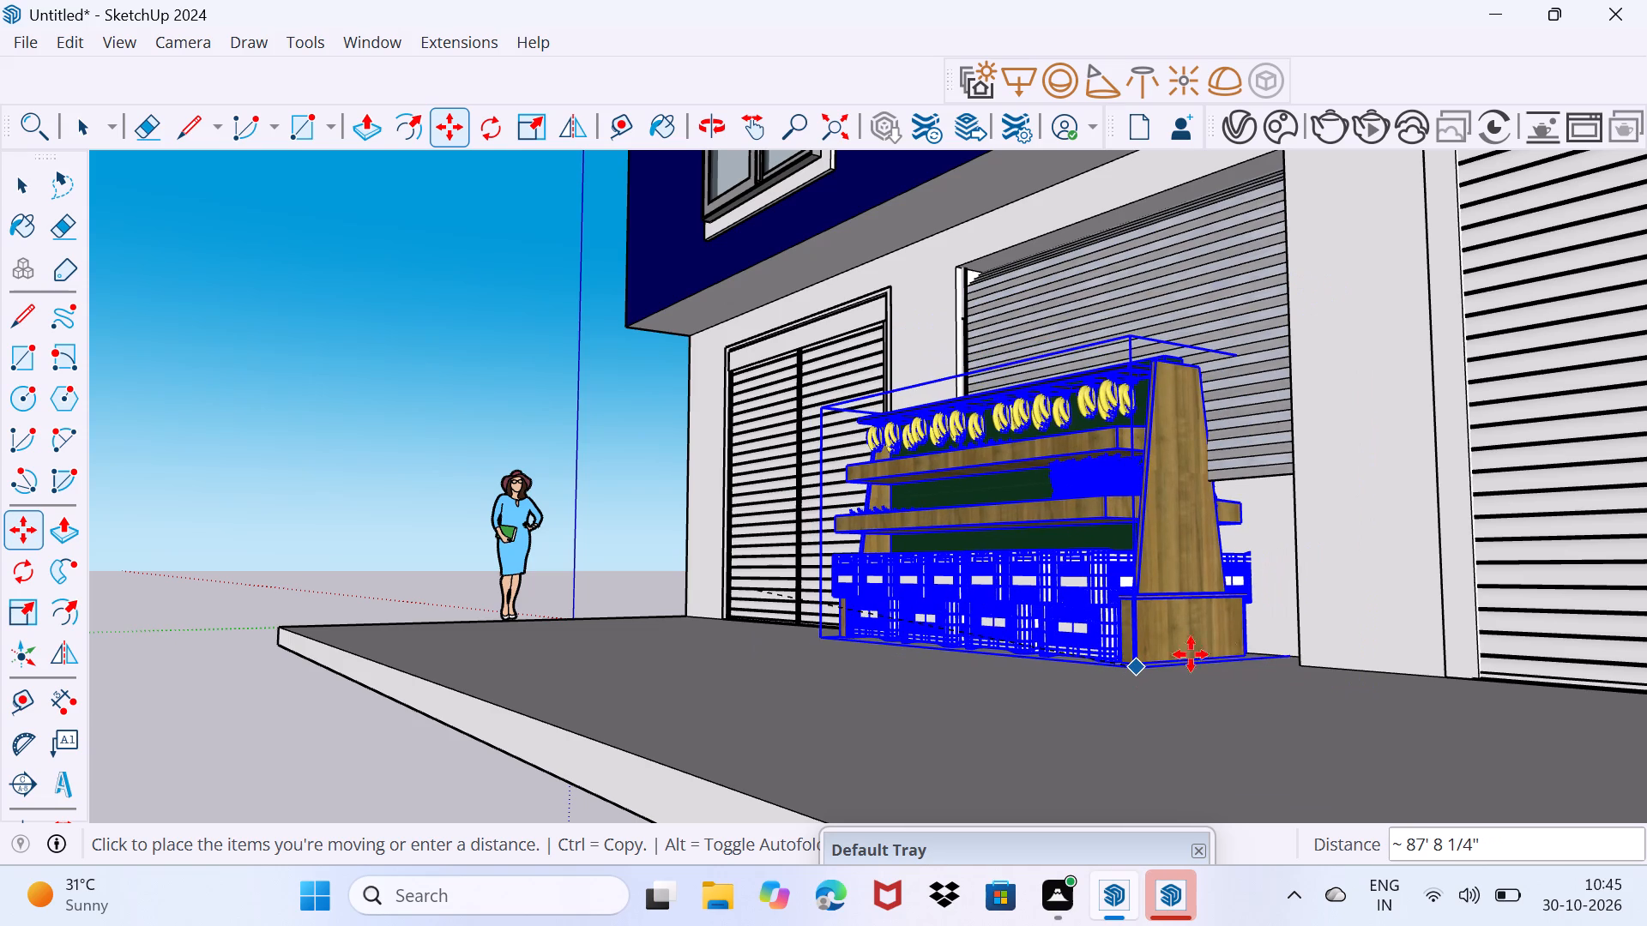
Move the fruit display about 2' 11 3/4" into the shutter opening, aligning its front bottom corner with the opening's jamb.
scroll(1229, 659, up, 1)
middle_drag(1223, 657, 1174, 755)
middle_drag(1139, 658, 1101, 764)
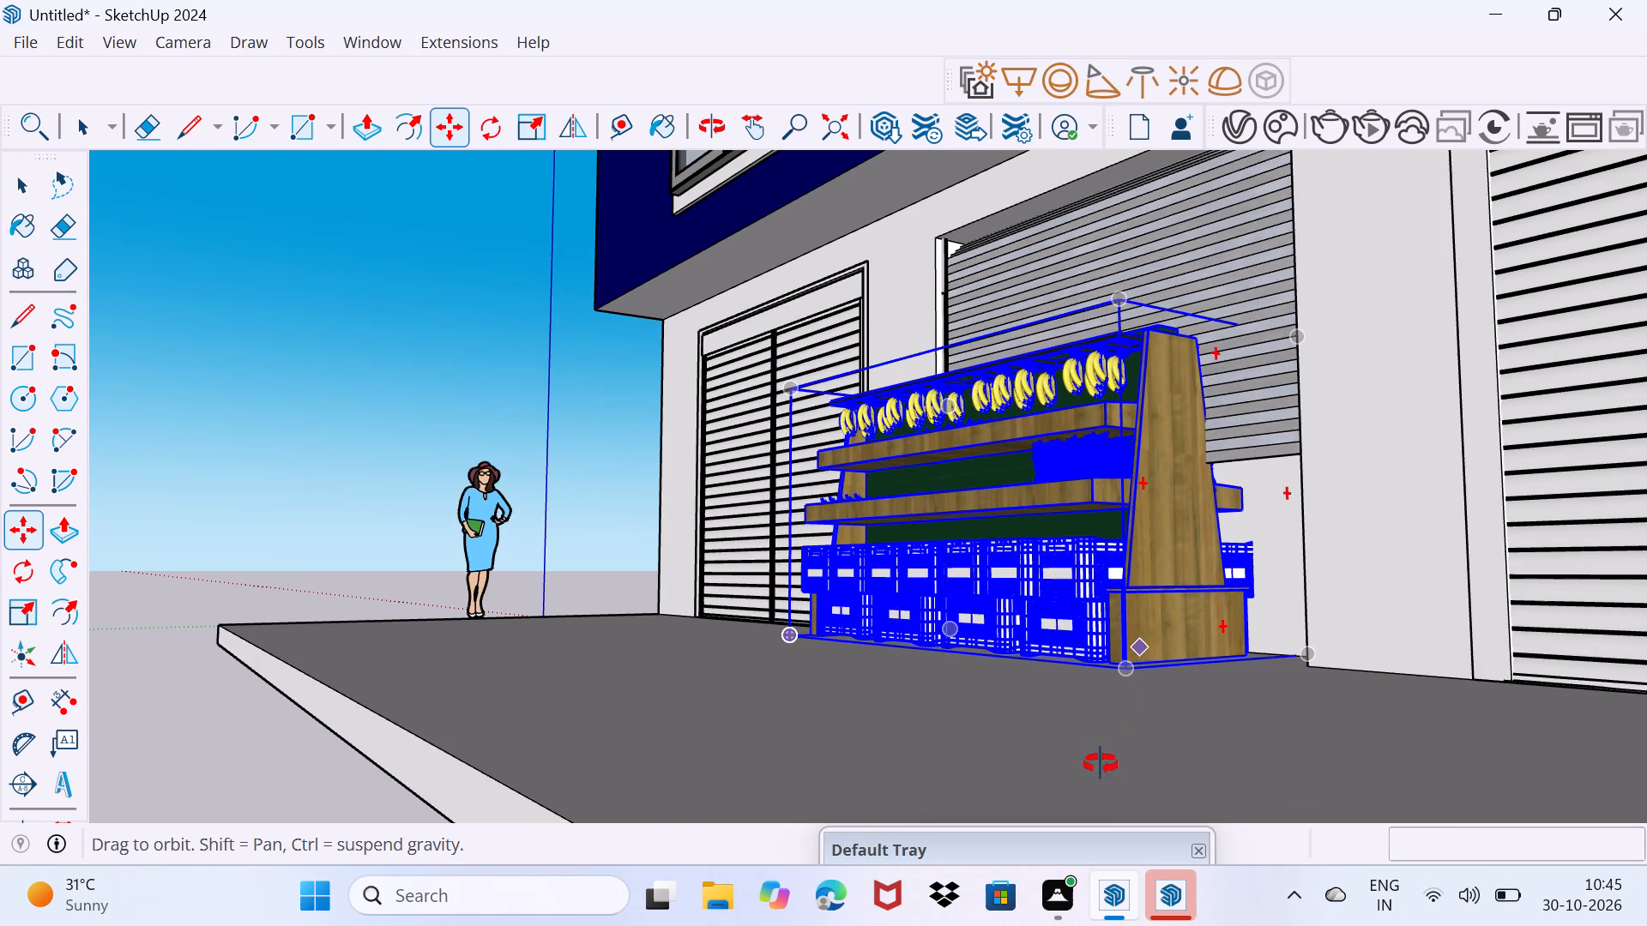
middle_drag(1101, 764, 1101, 767)
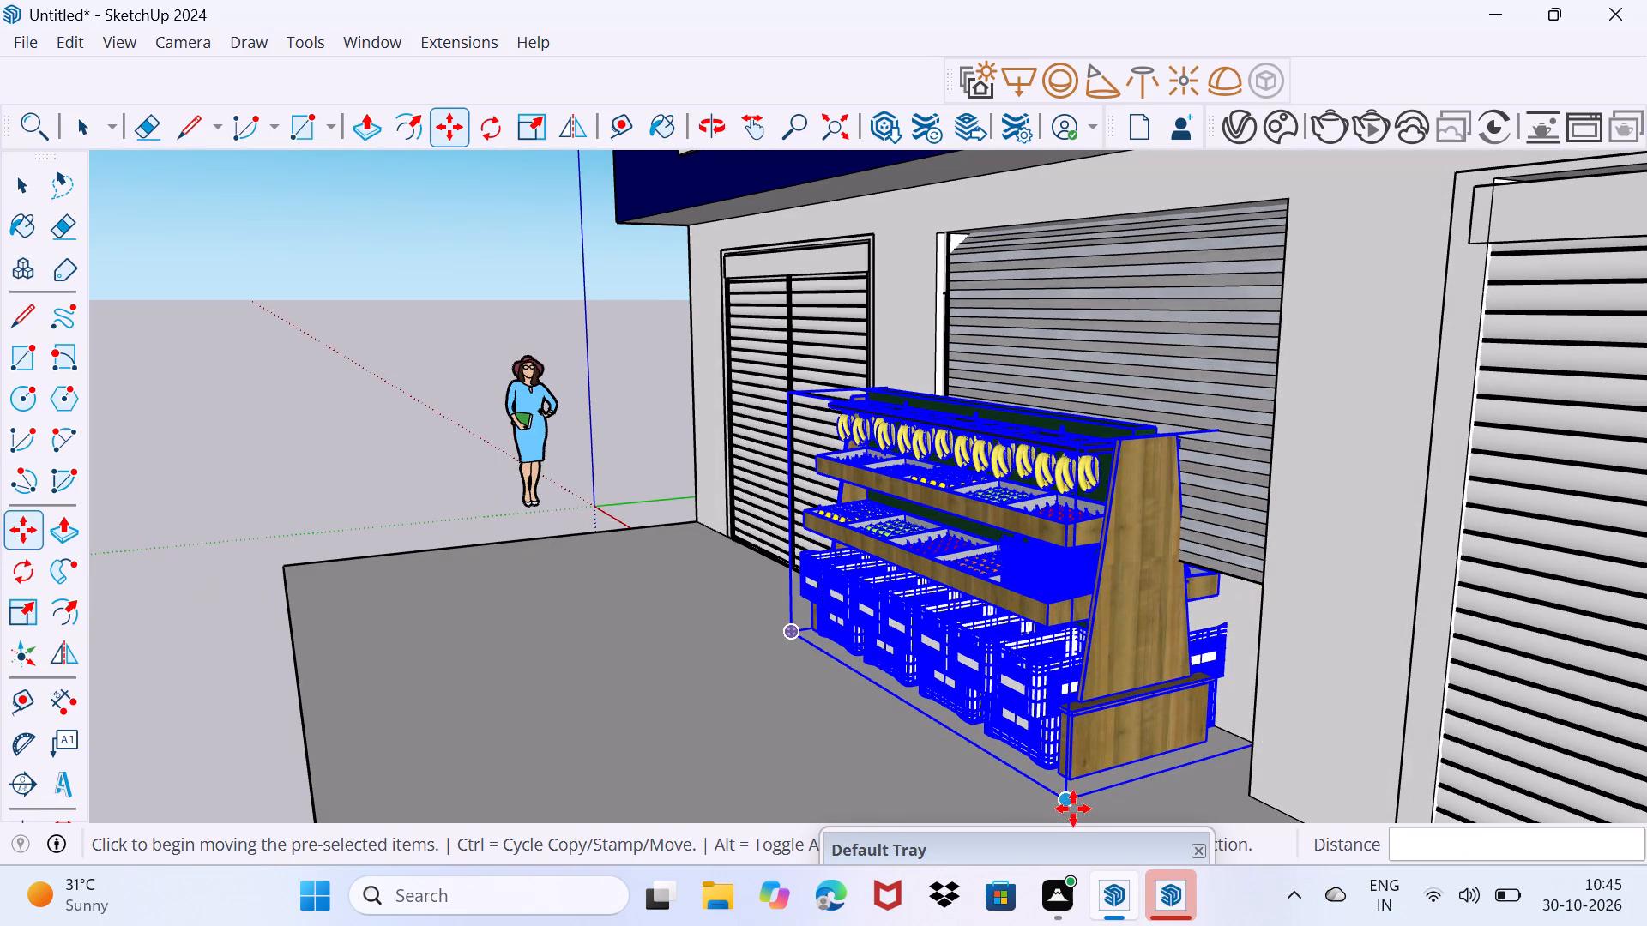
click(1073, 809)
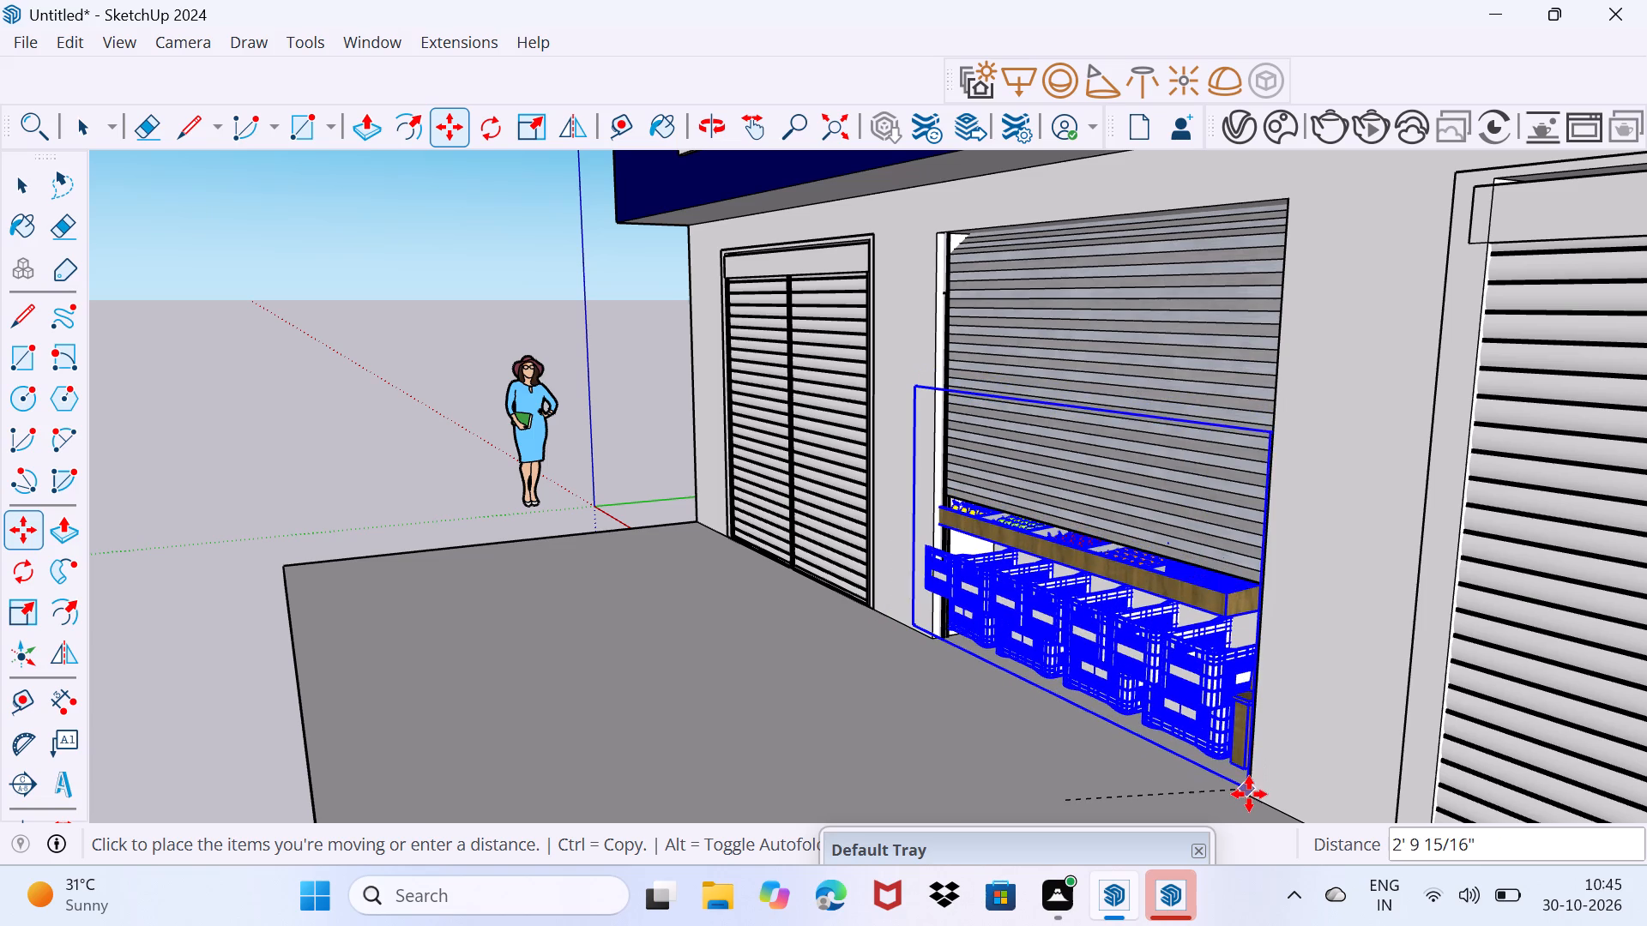
click(1256, 791)
Scale the fruit display's height to about 0.61 so it fits below the raised shutter.
scroll(1194, 749, up, 6)
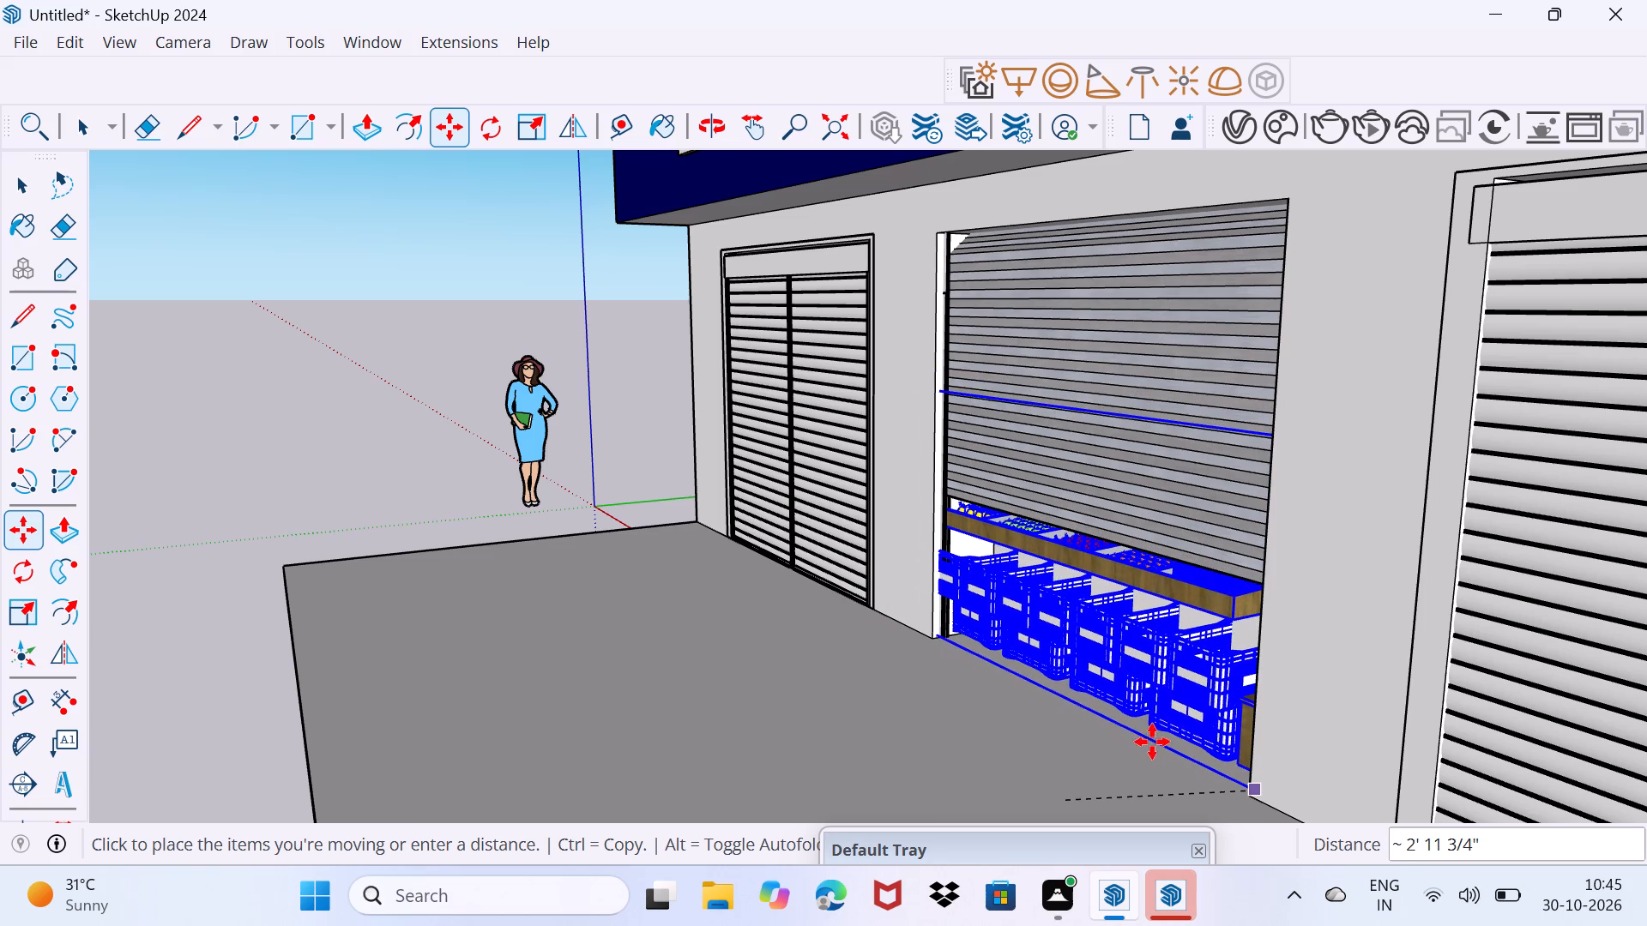
scroll(1151, 688, up, 1)
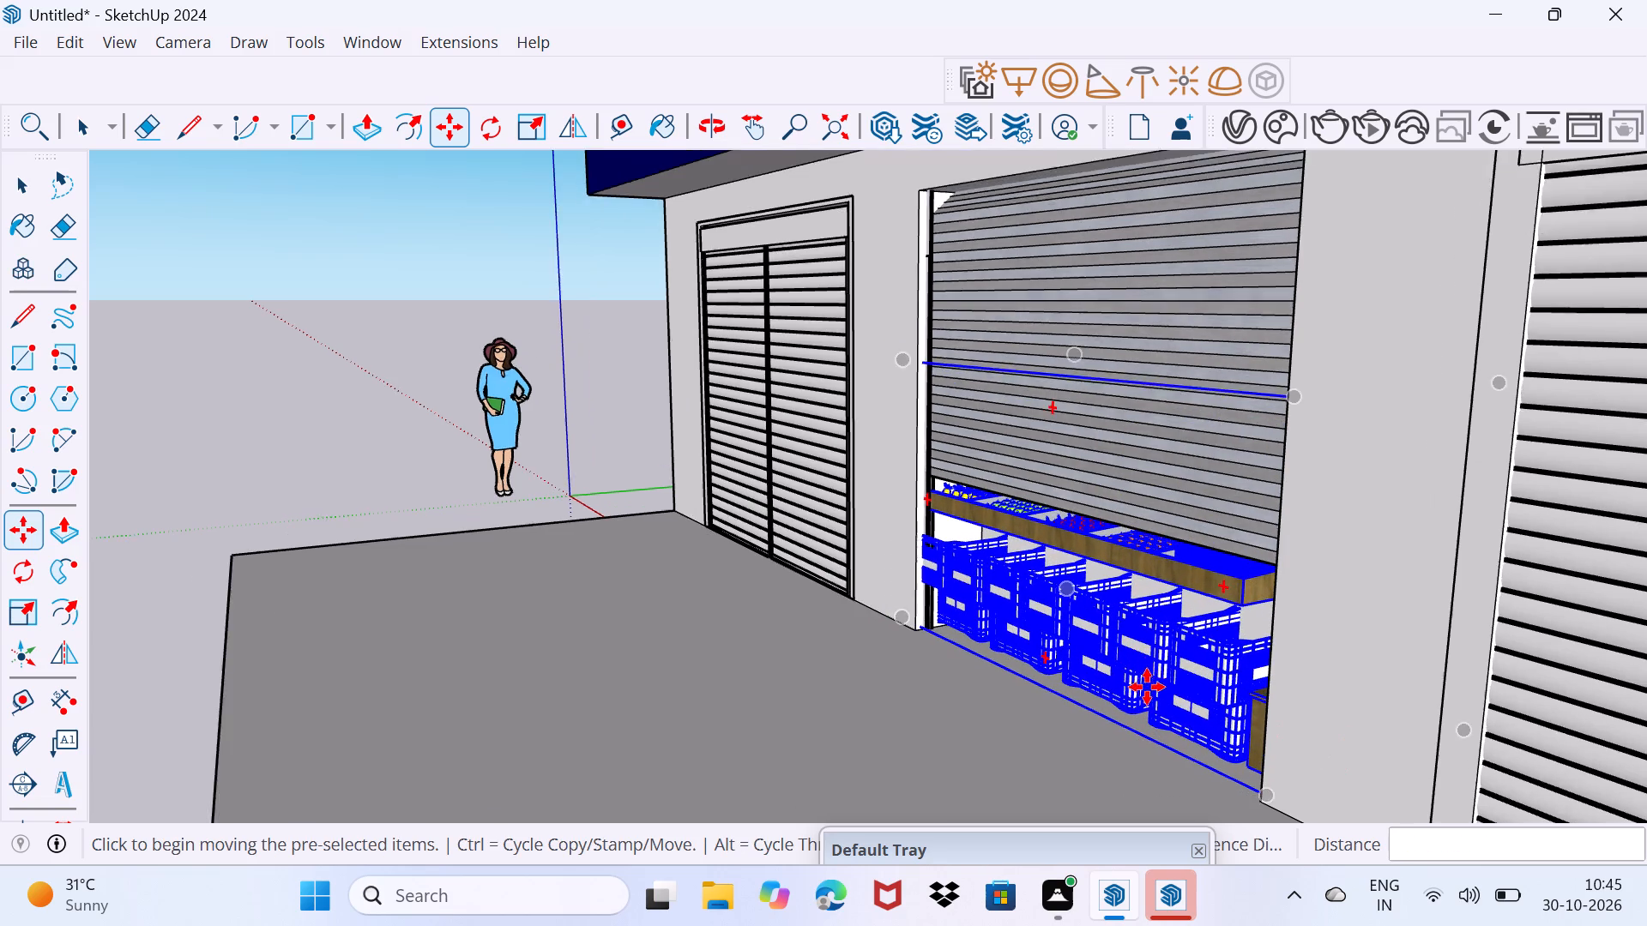
scroll(1147, 687, up, 6)
middle_drag(1083, 697, 1377, 675)
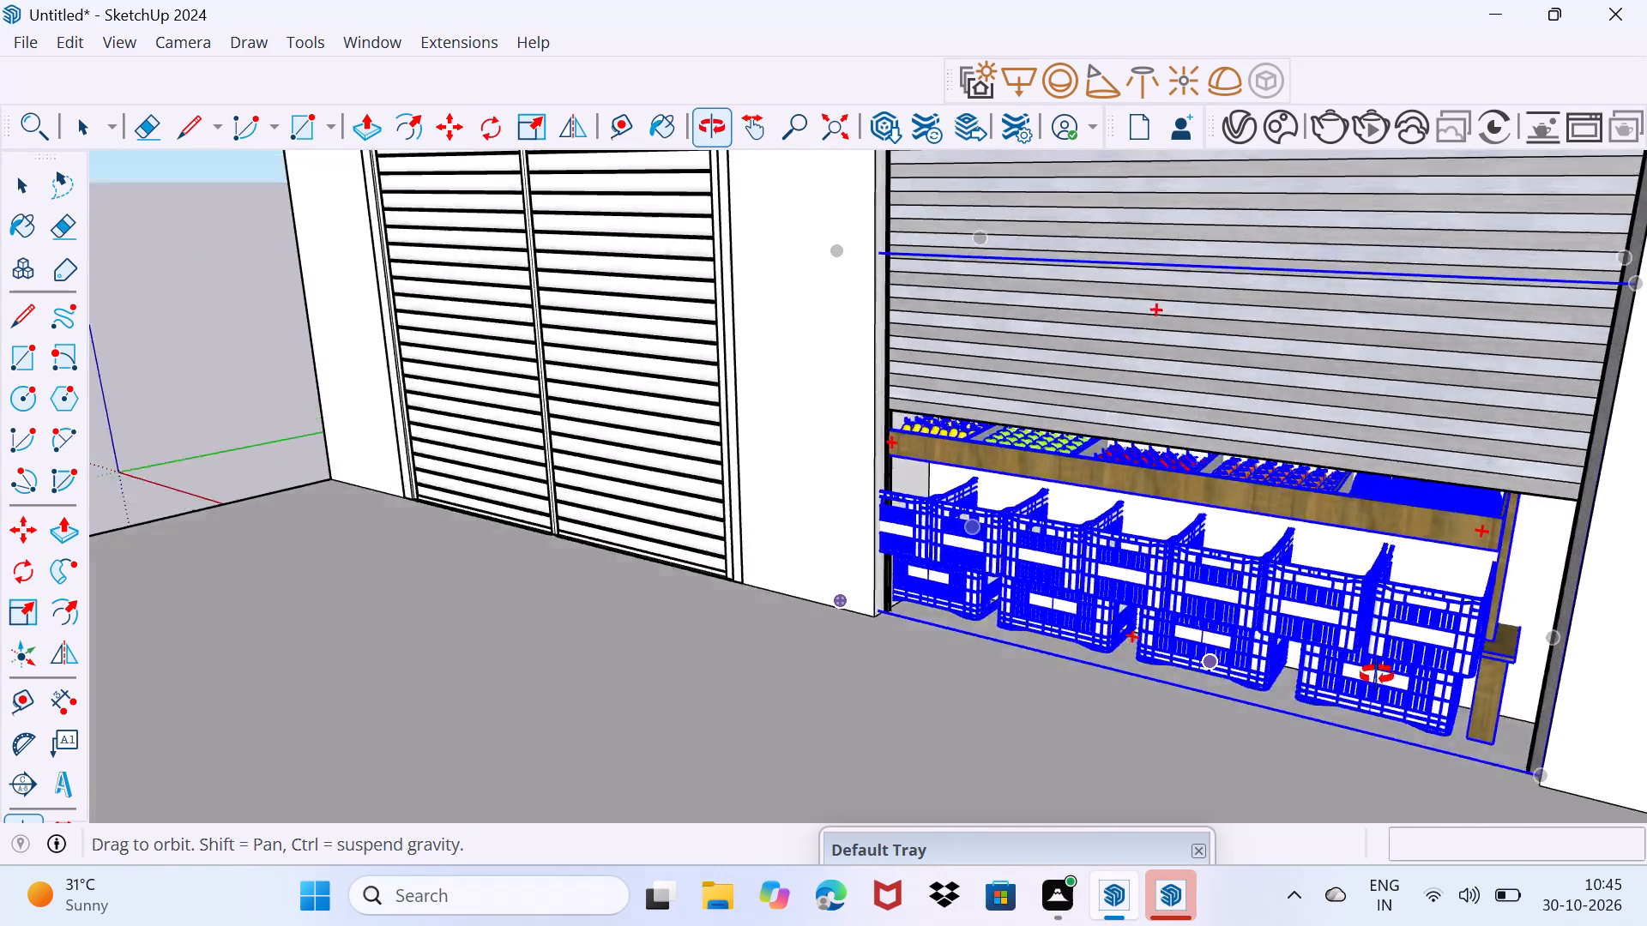
middle_drag(1377, 675, 1384, 674)
scroll(992, 552, up, 3)
scroll(849, 571, up, 3)
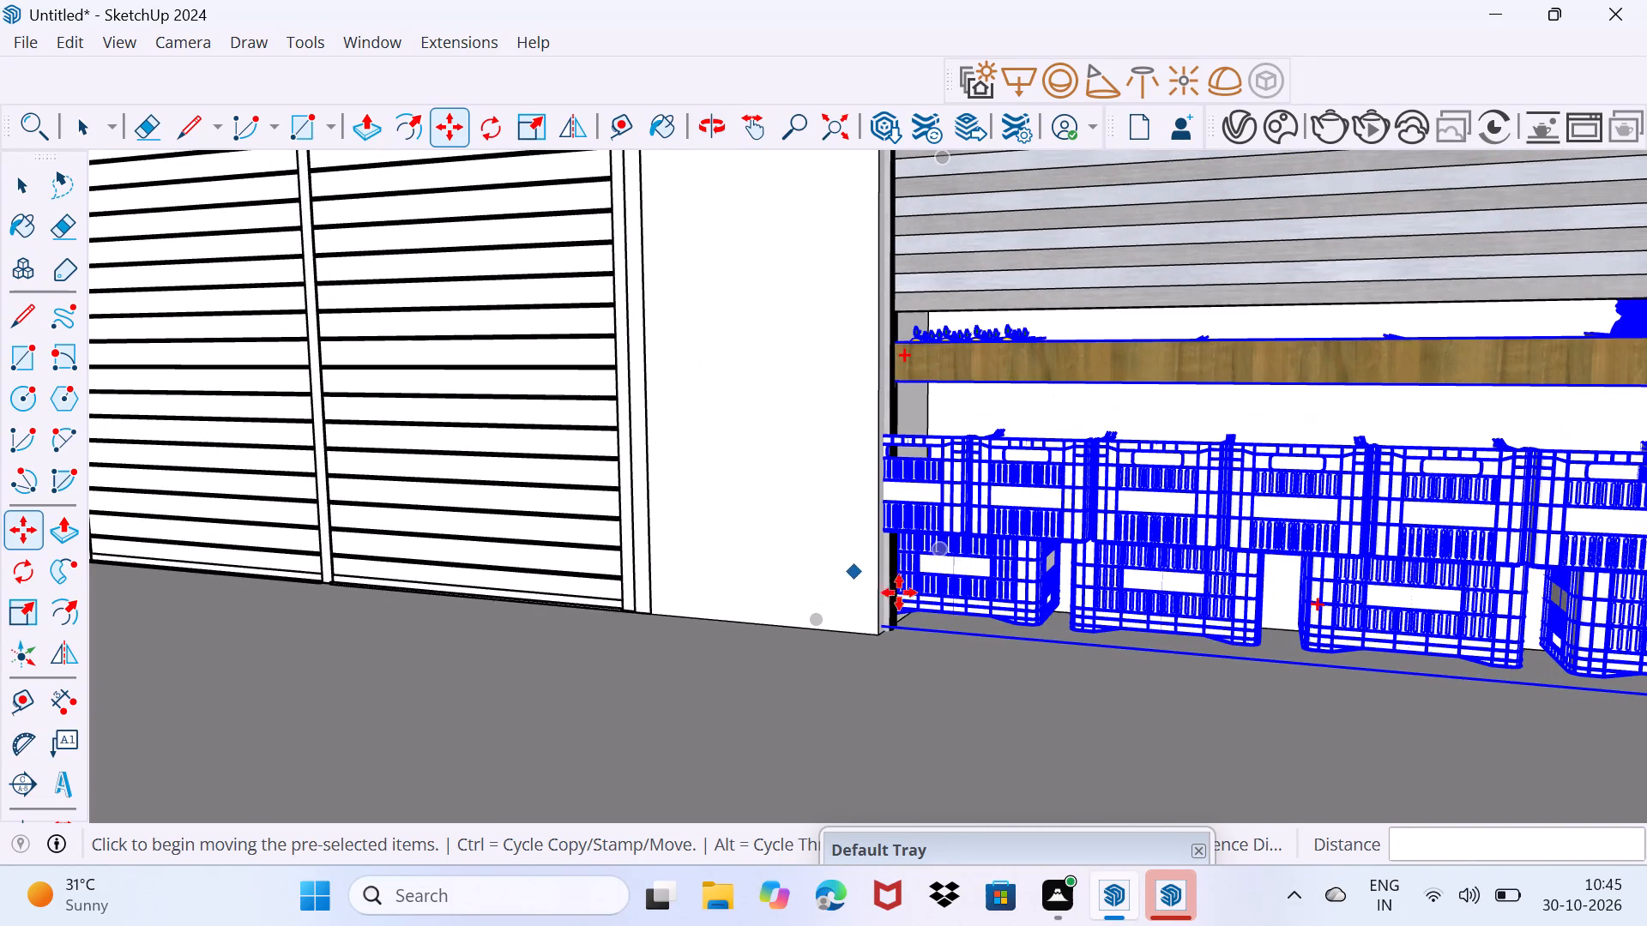
scroll(962, 553, up, 2)
scroll(1026, 499, down, 7)
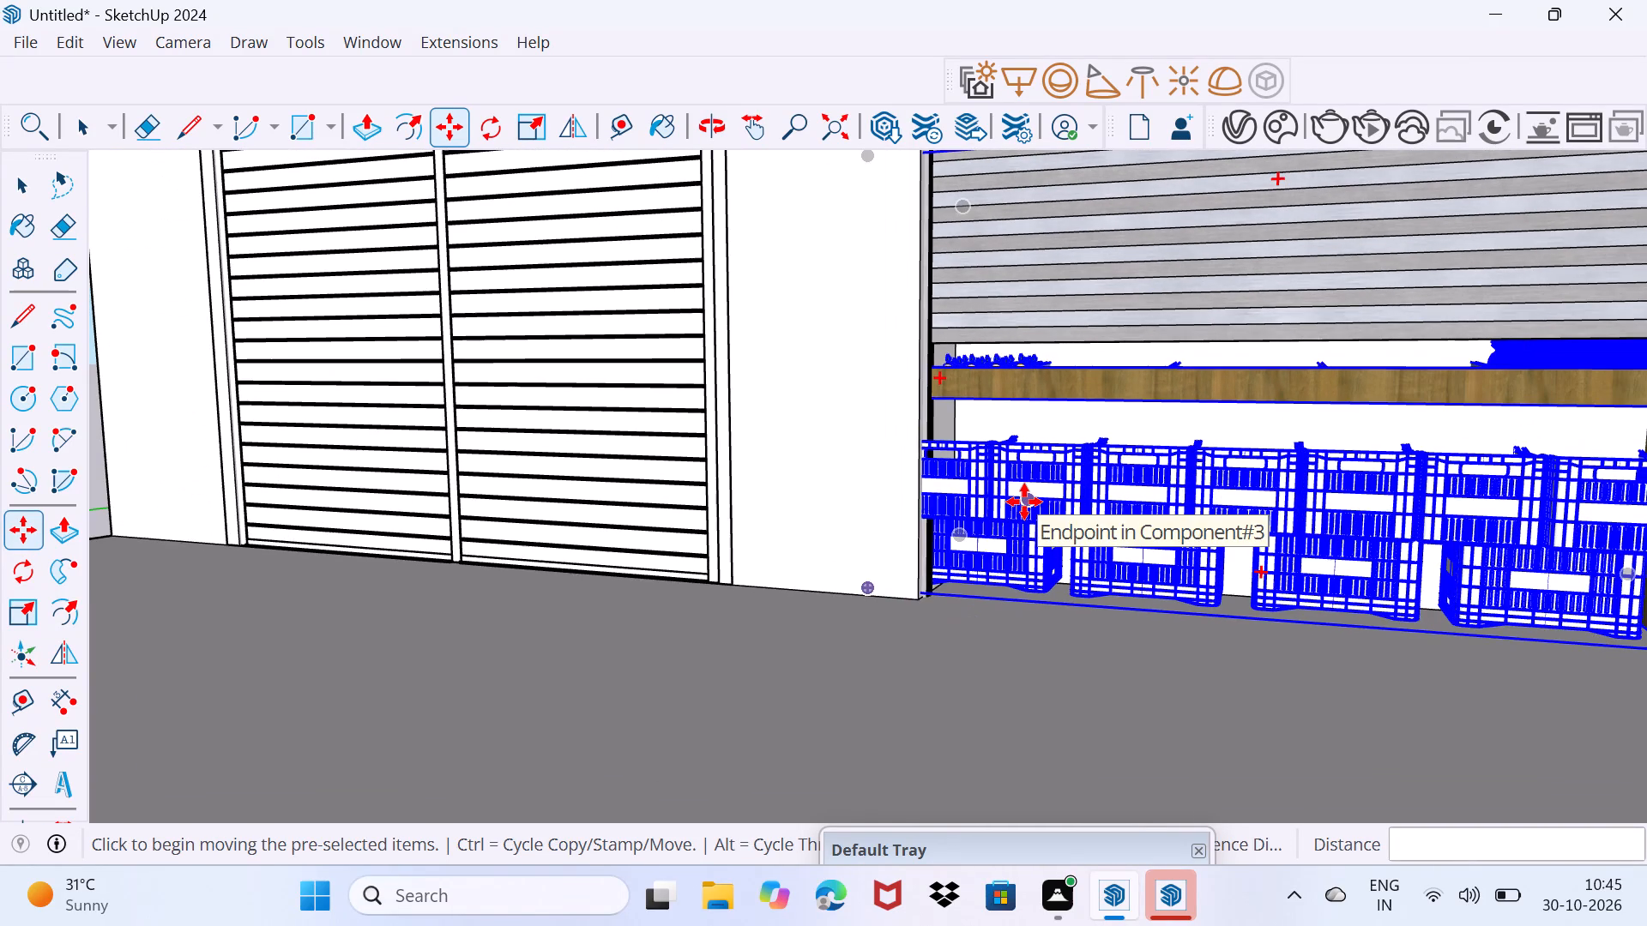
key(s)
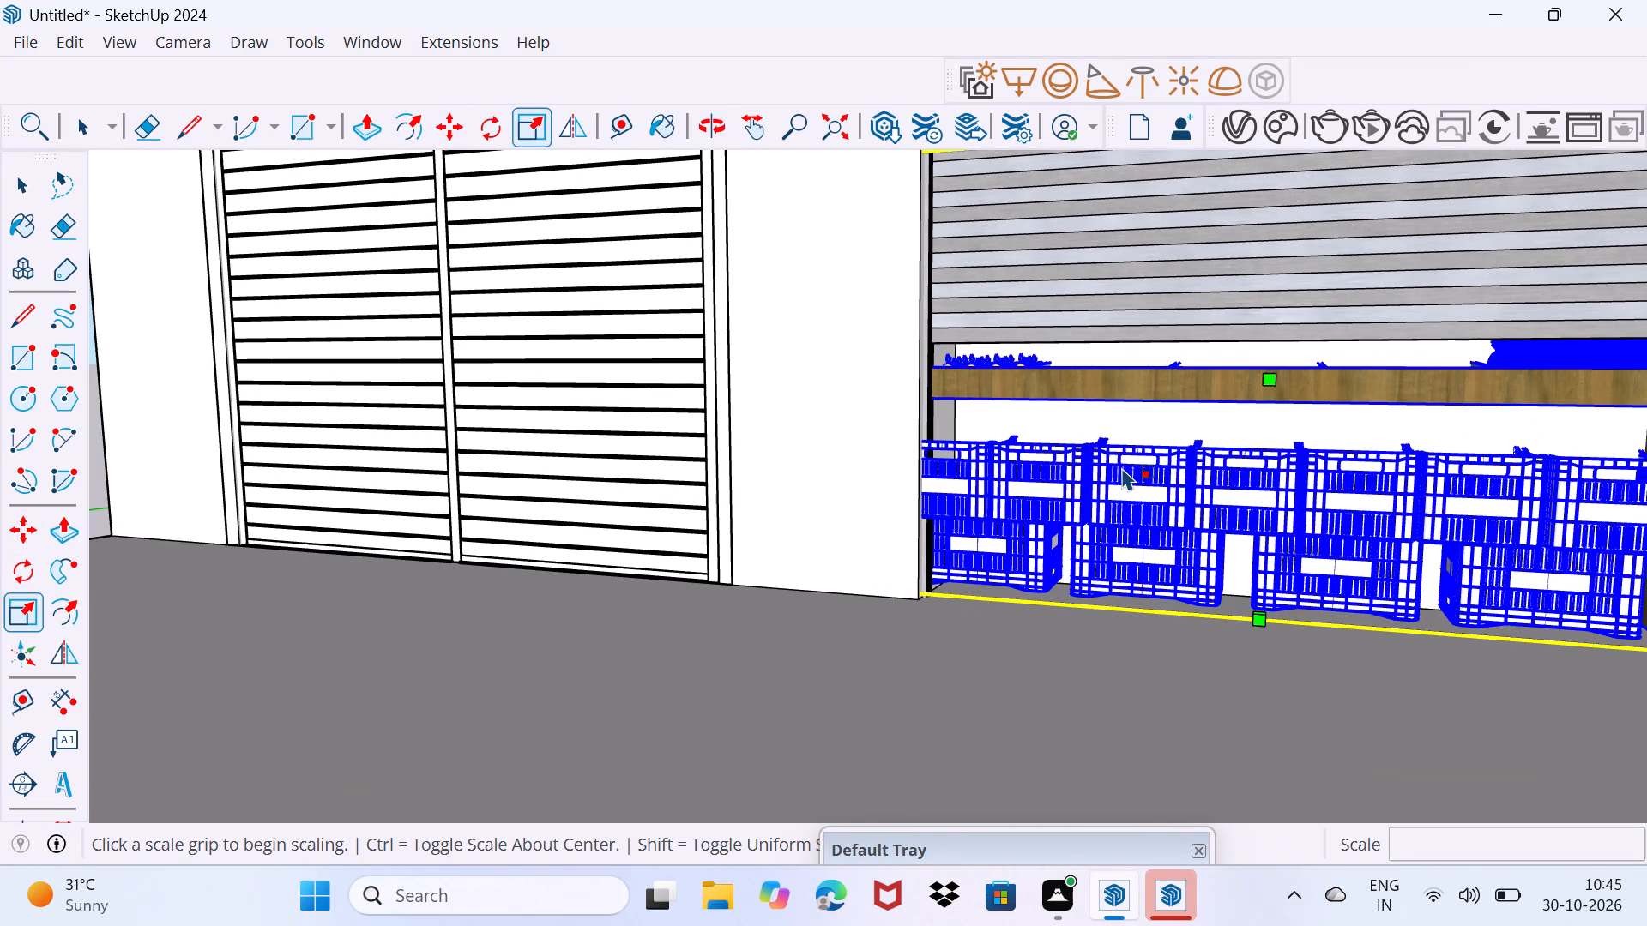
scroll(1122, 466, down, 6)
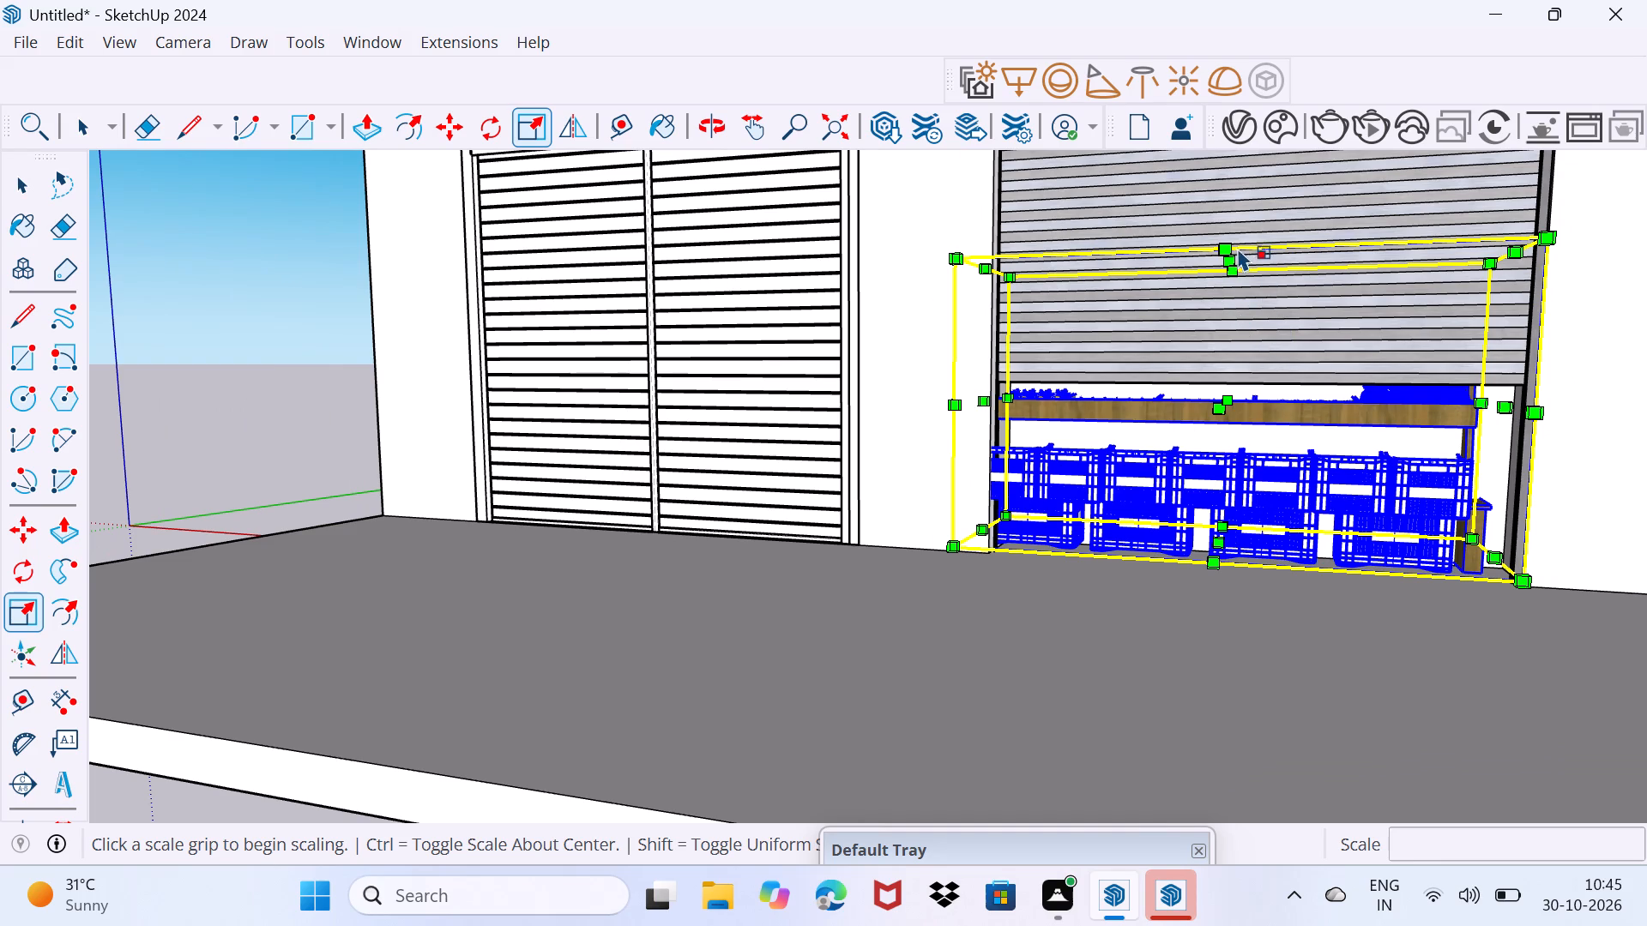
drag(1233, 260, 1238, 336)
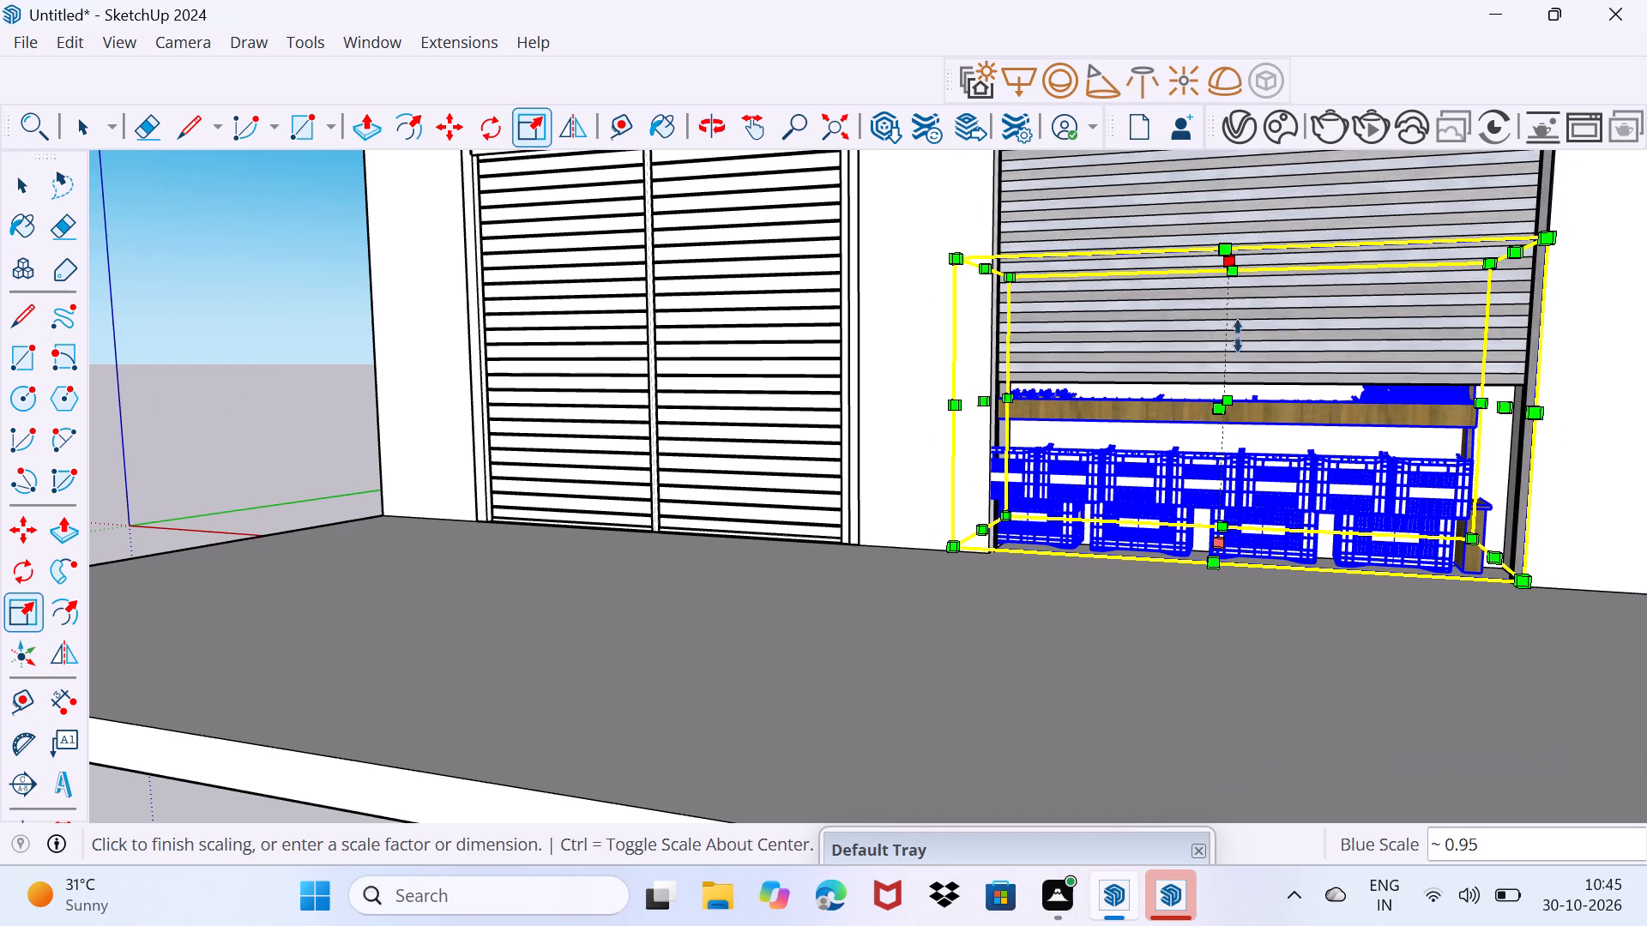
drag(1238, 336, 1239, 377)
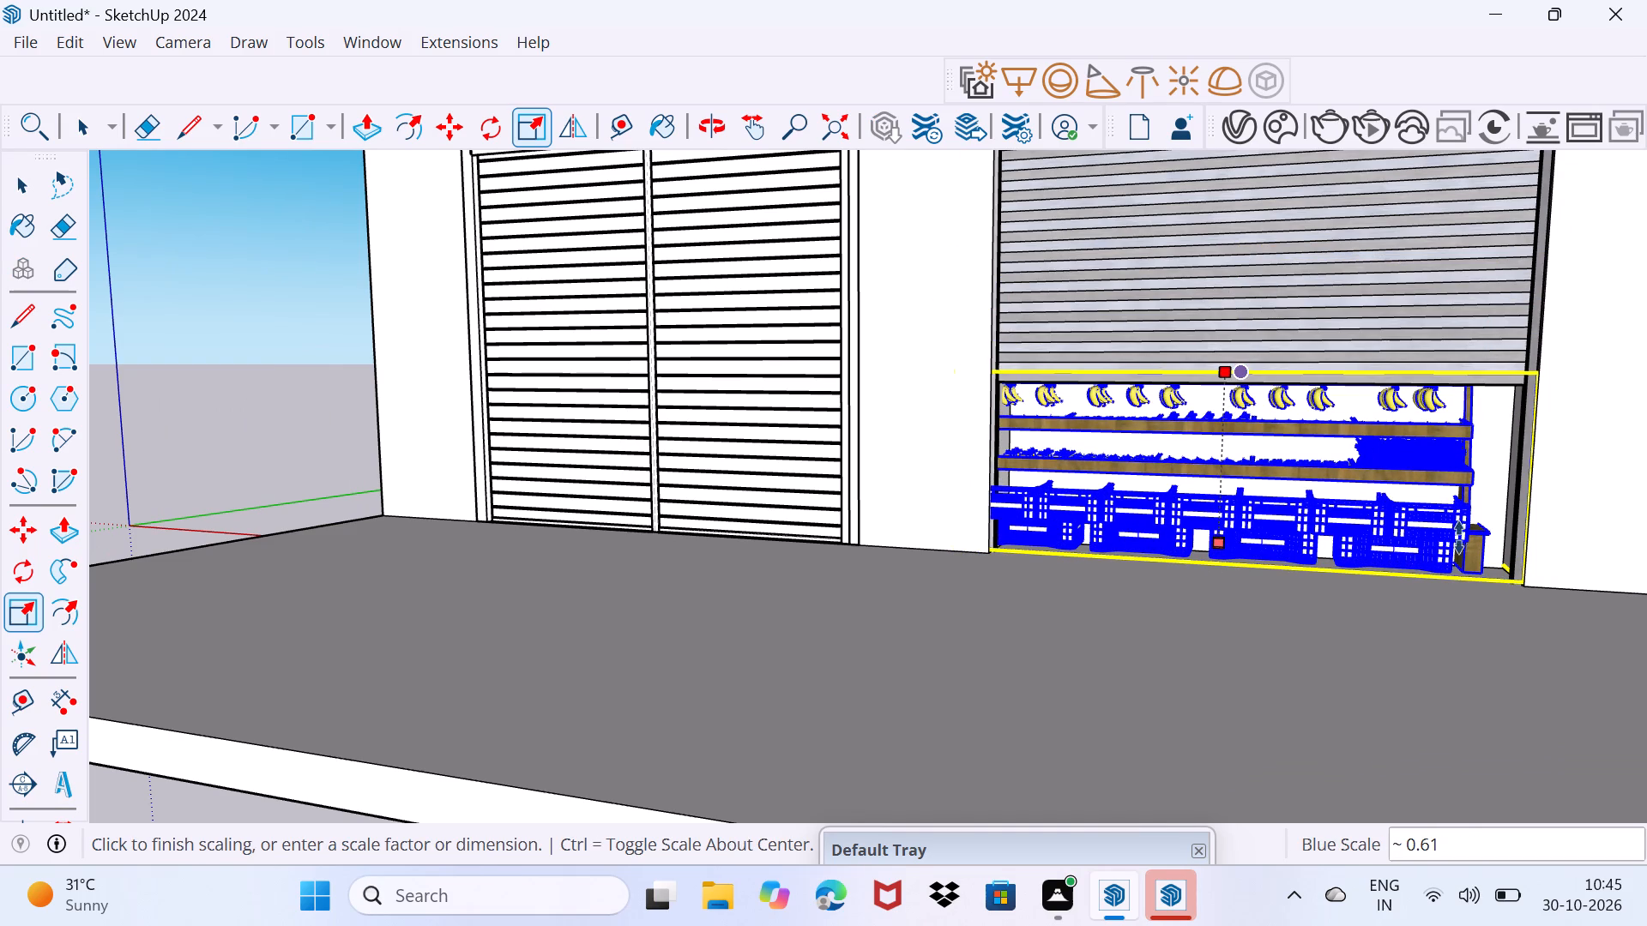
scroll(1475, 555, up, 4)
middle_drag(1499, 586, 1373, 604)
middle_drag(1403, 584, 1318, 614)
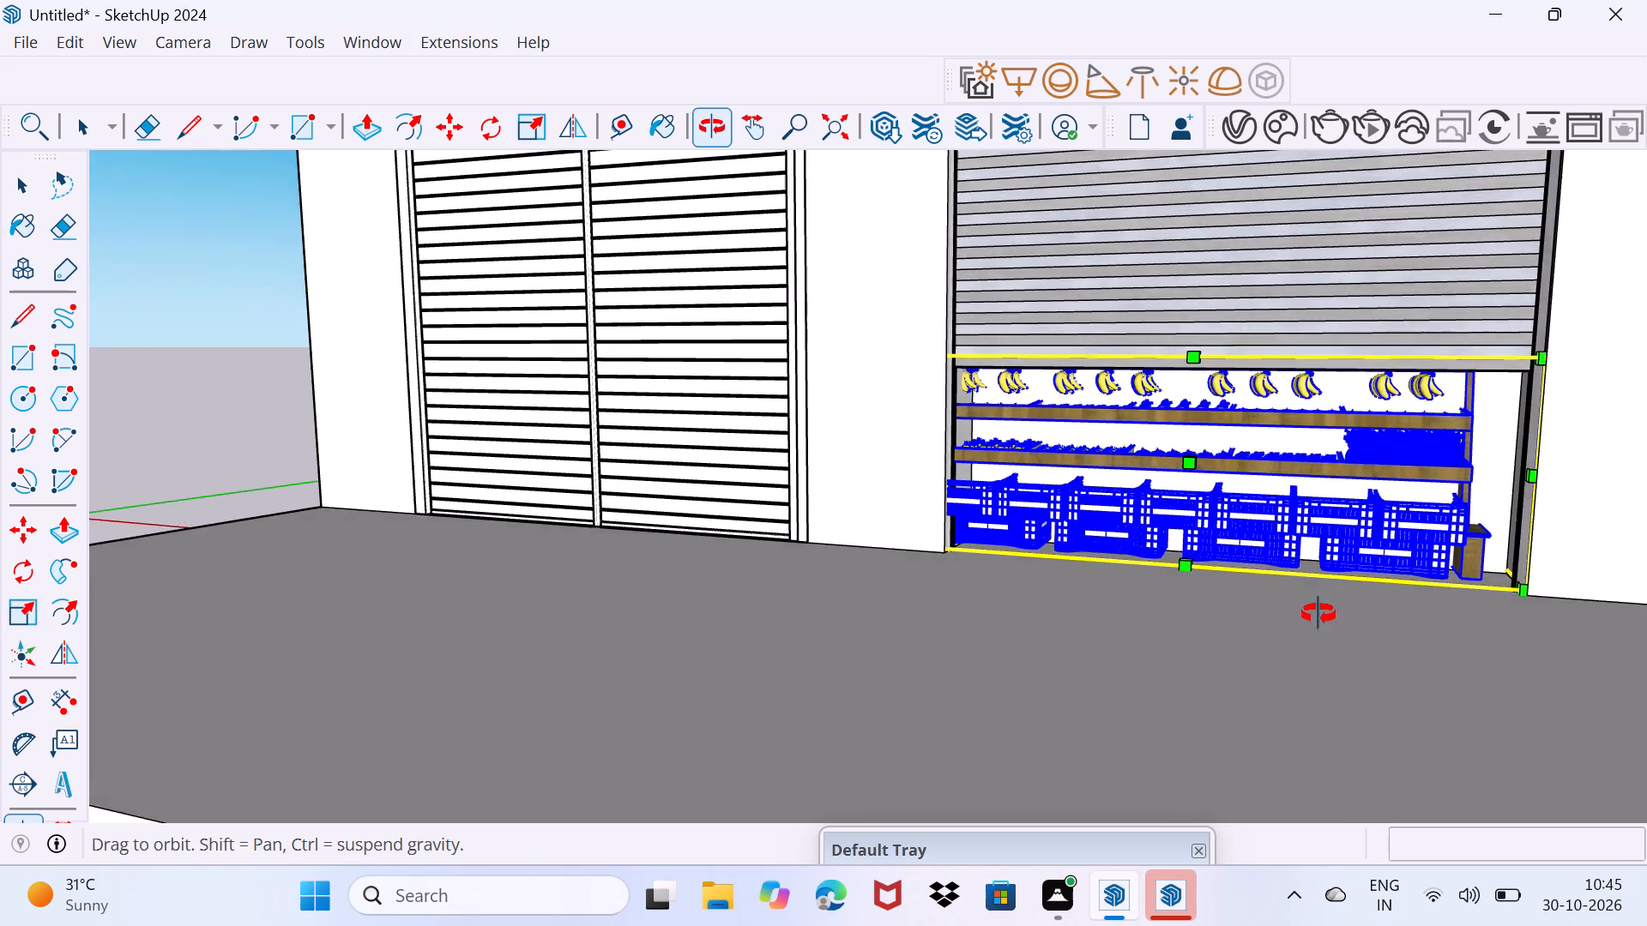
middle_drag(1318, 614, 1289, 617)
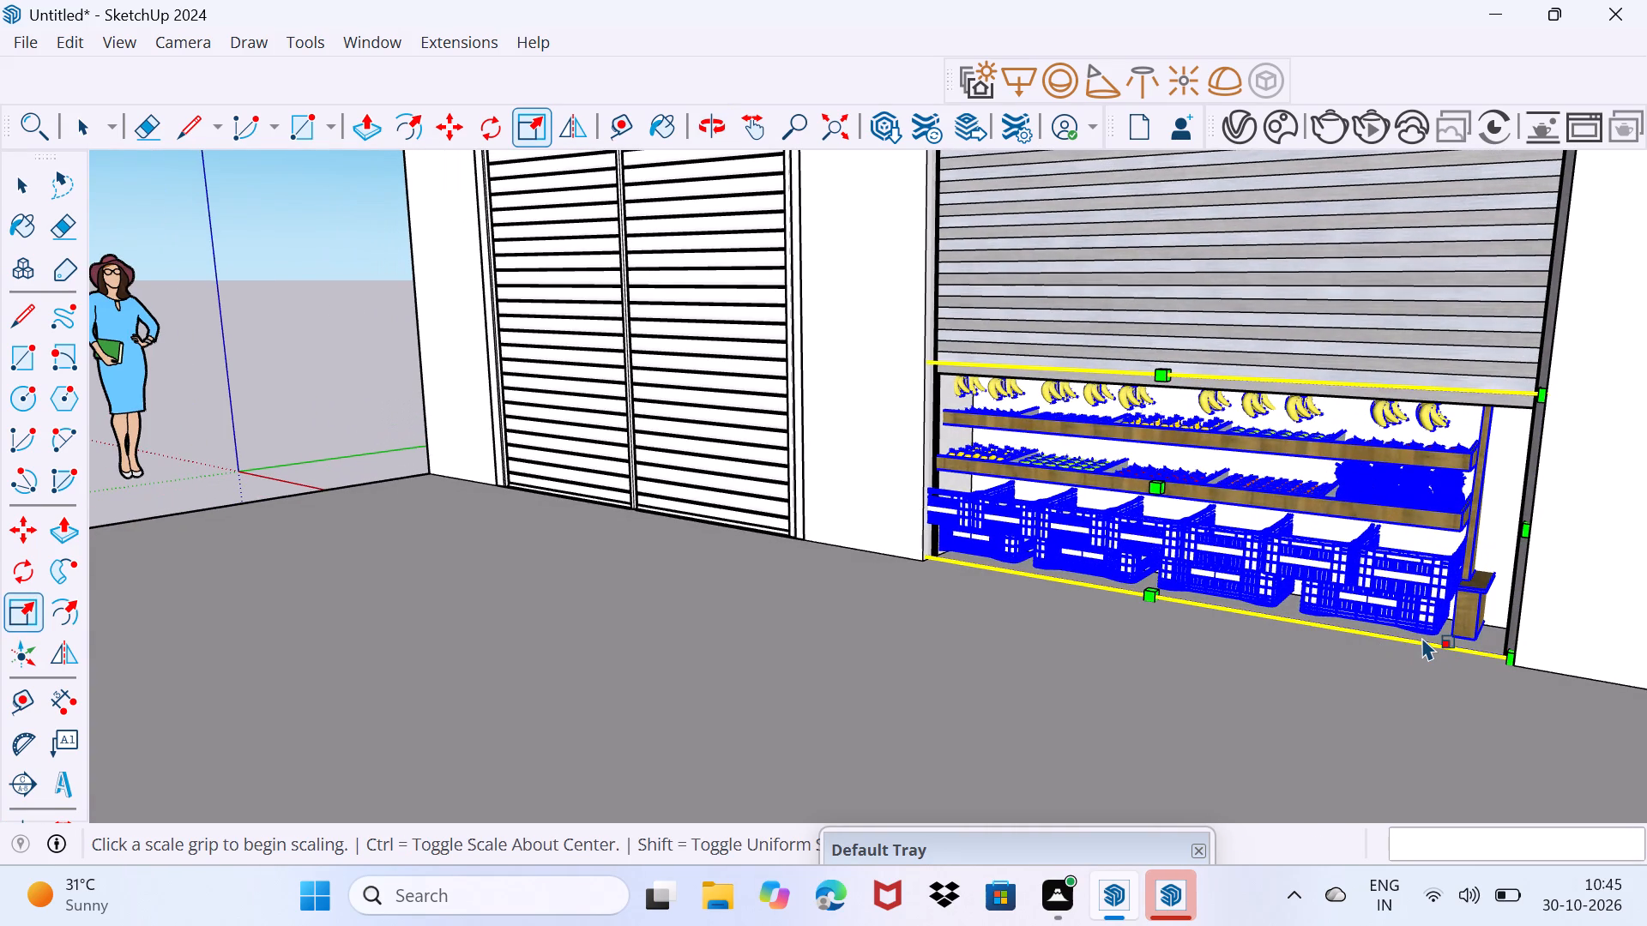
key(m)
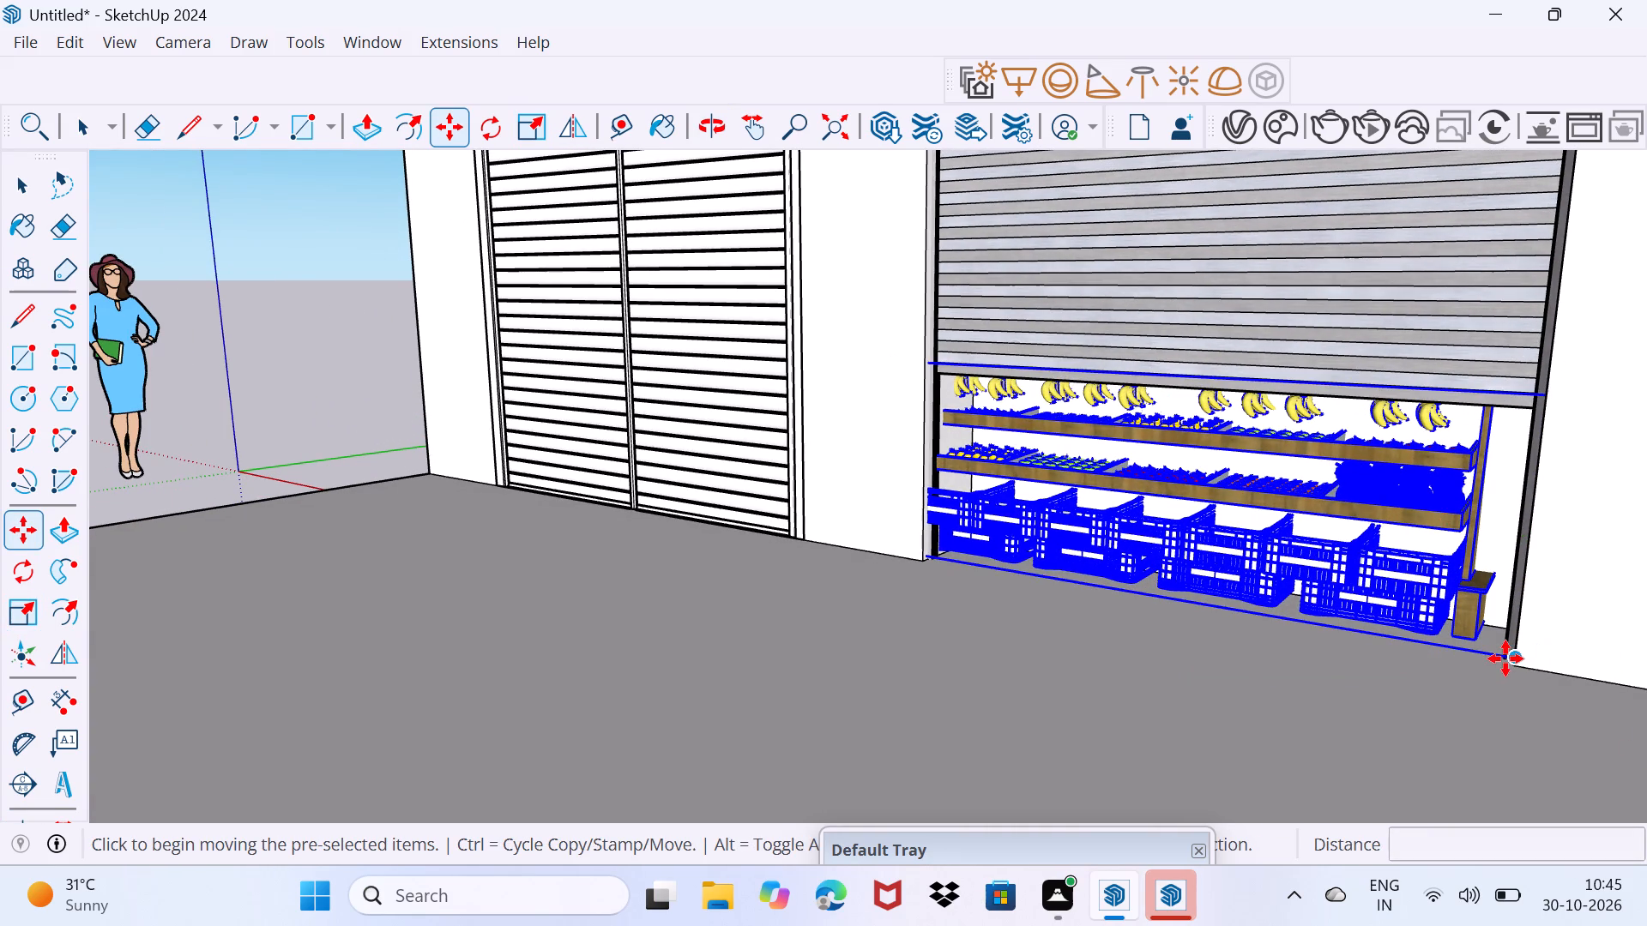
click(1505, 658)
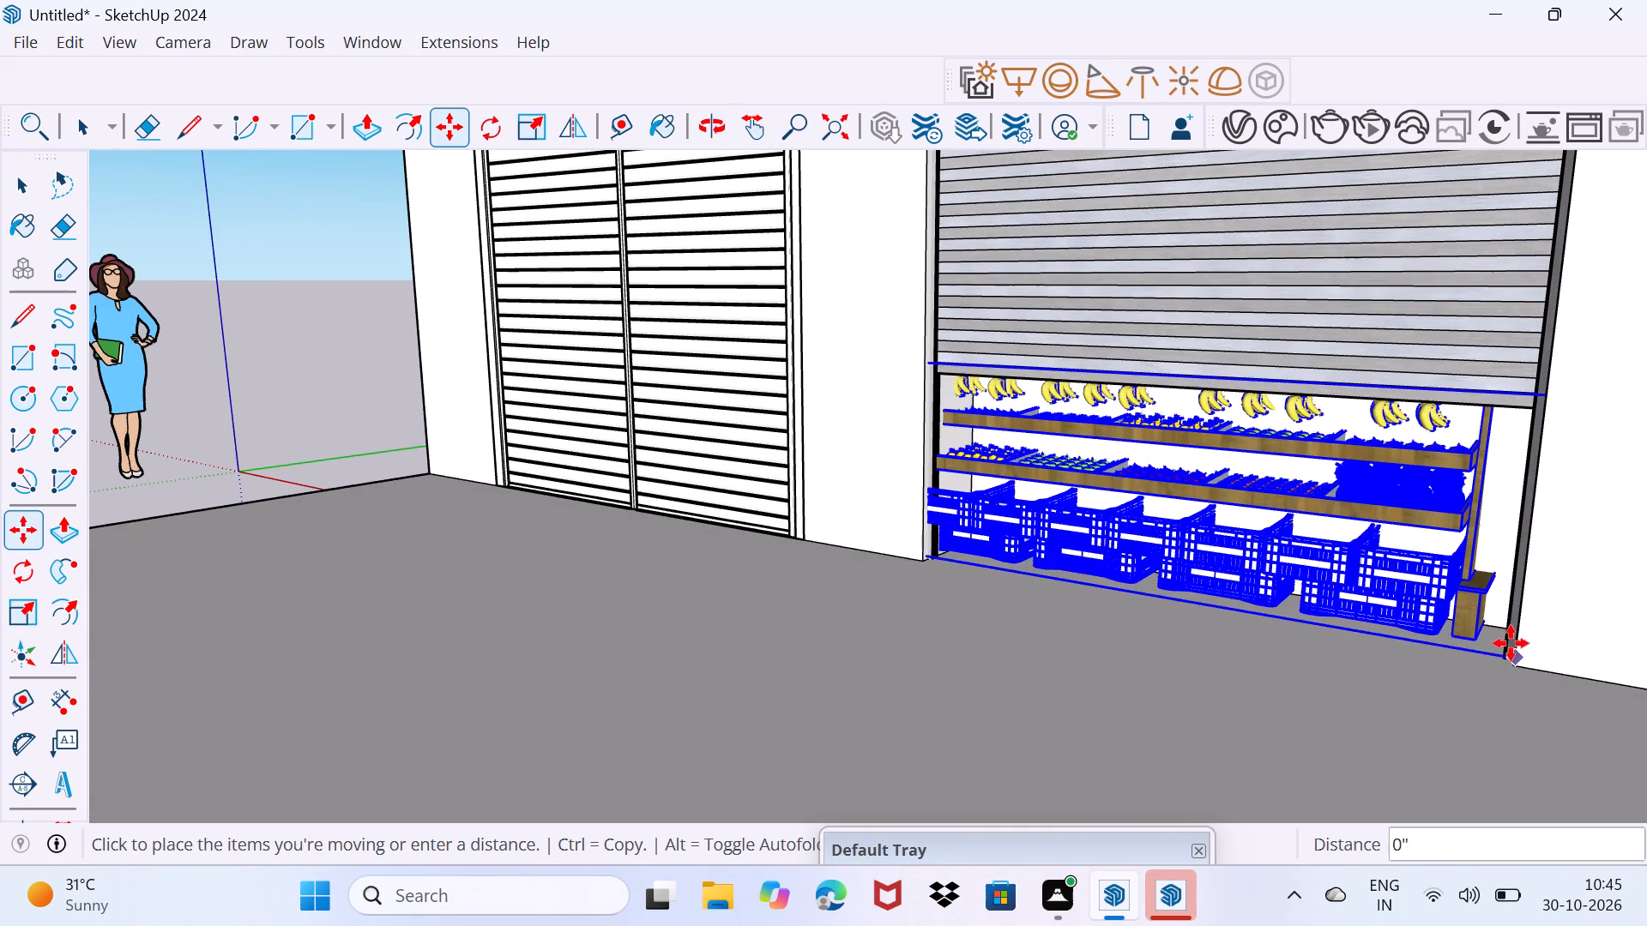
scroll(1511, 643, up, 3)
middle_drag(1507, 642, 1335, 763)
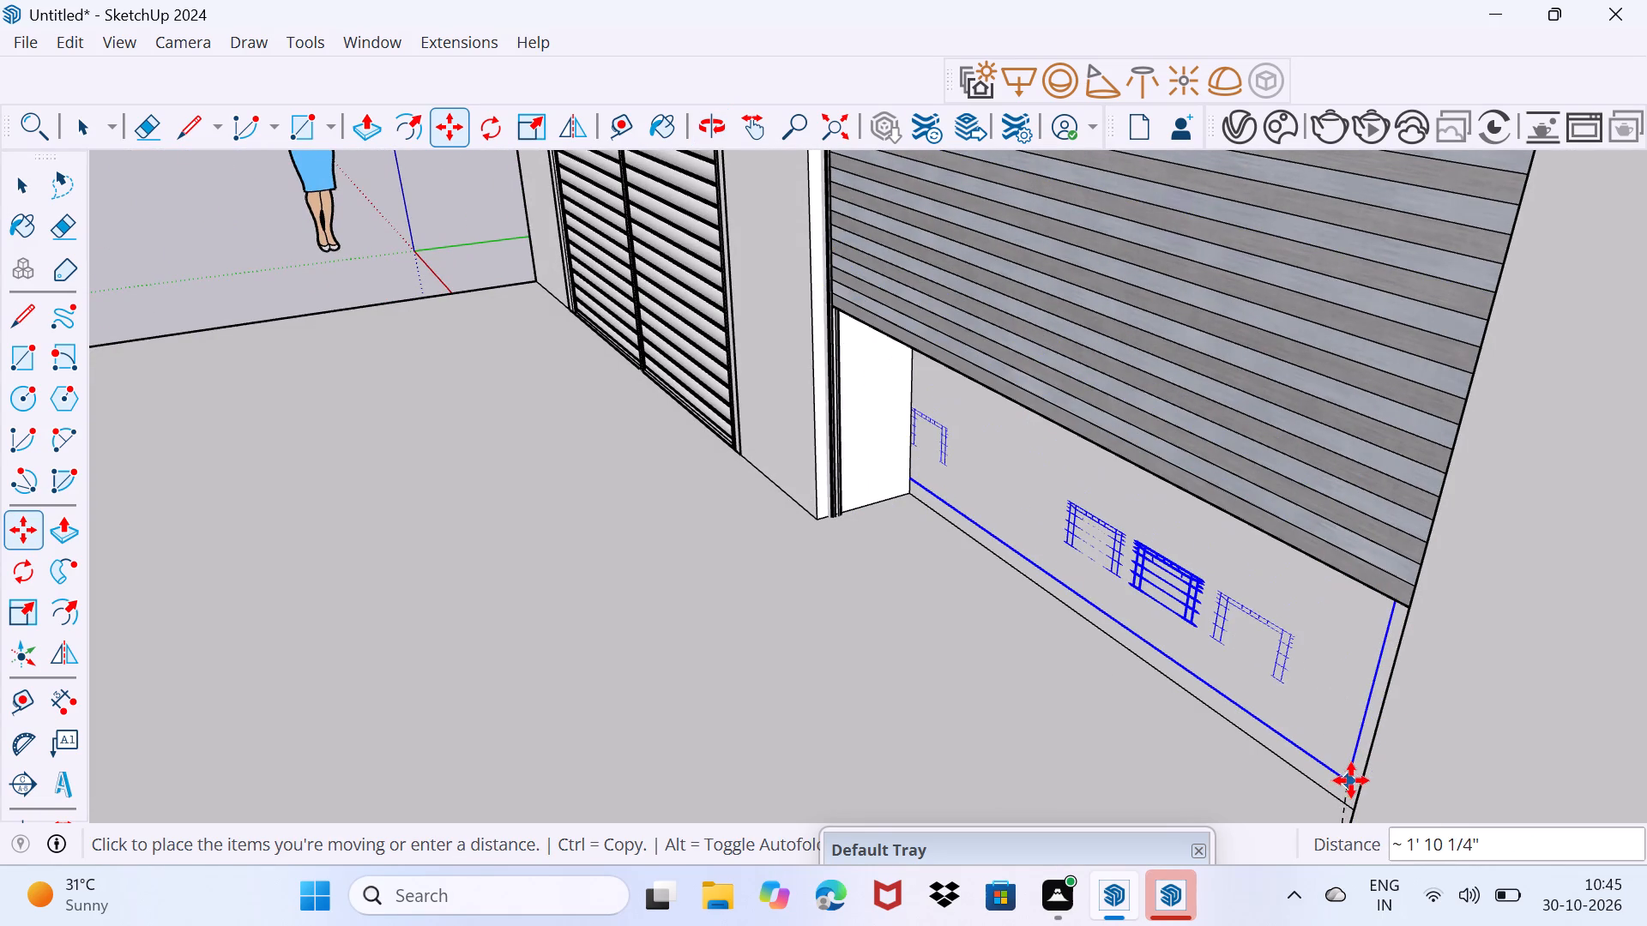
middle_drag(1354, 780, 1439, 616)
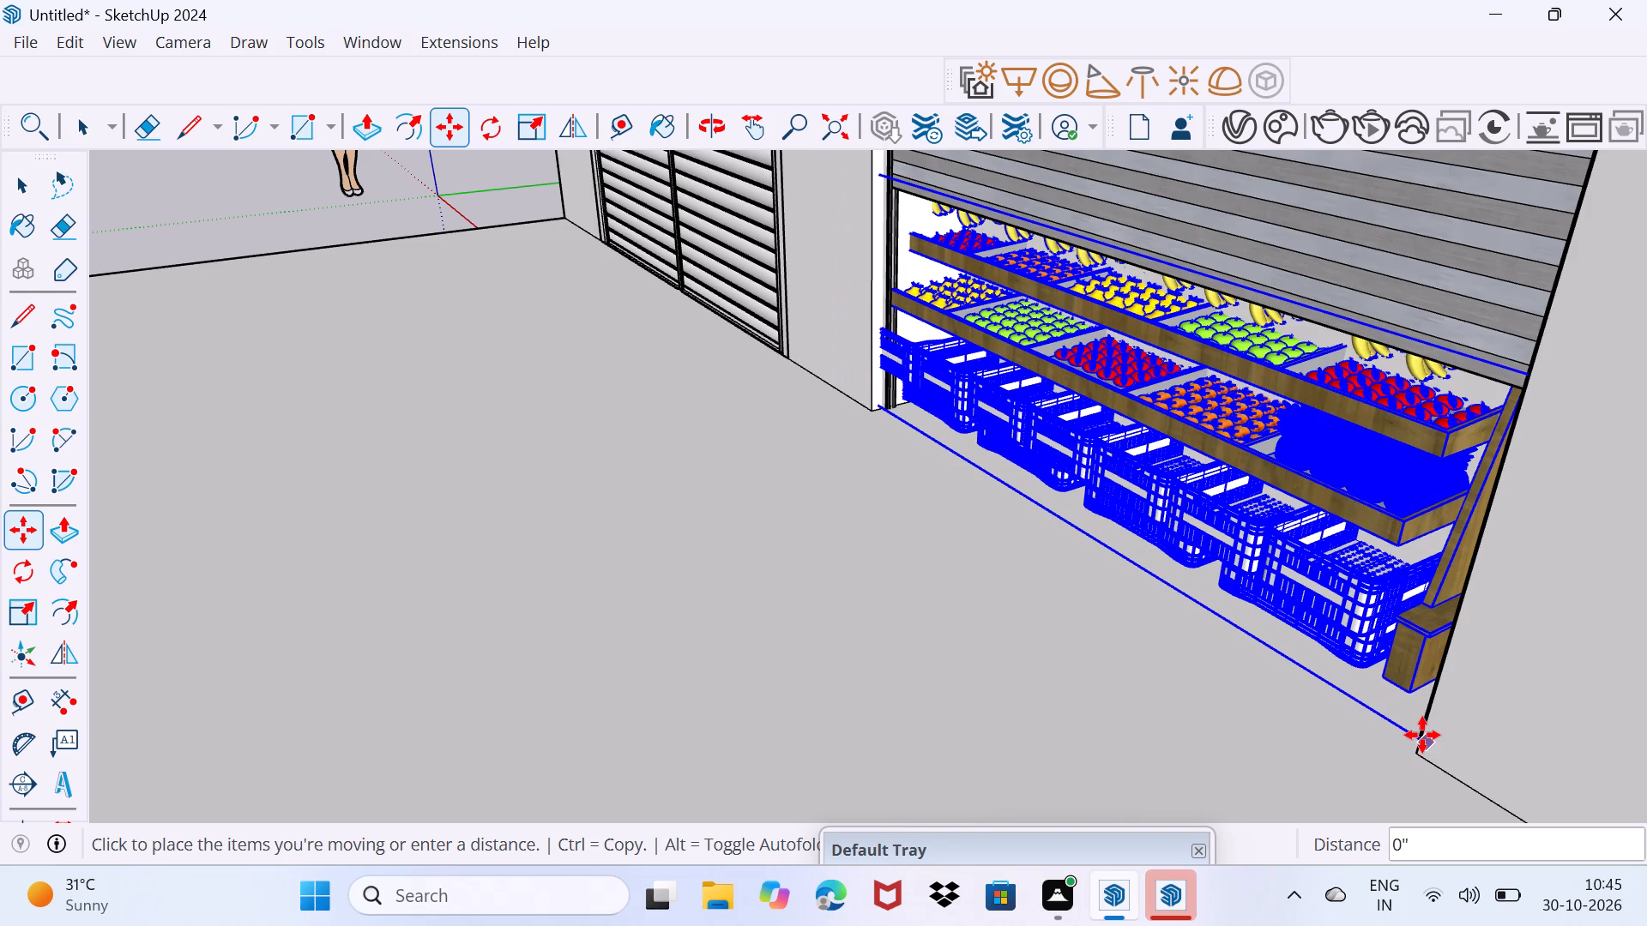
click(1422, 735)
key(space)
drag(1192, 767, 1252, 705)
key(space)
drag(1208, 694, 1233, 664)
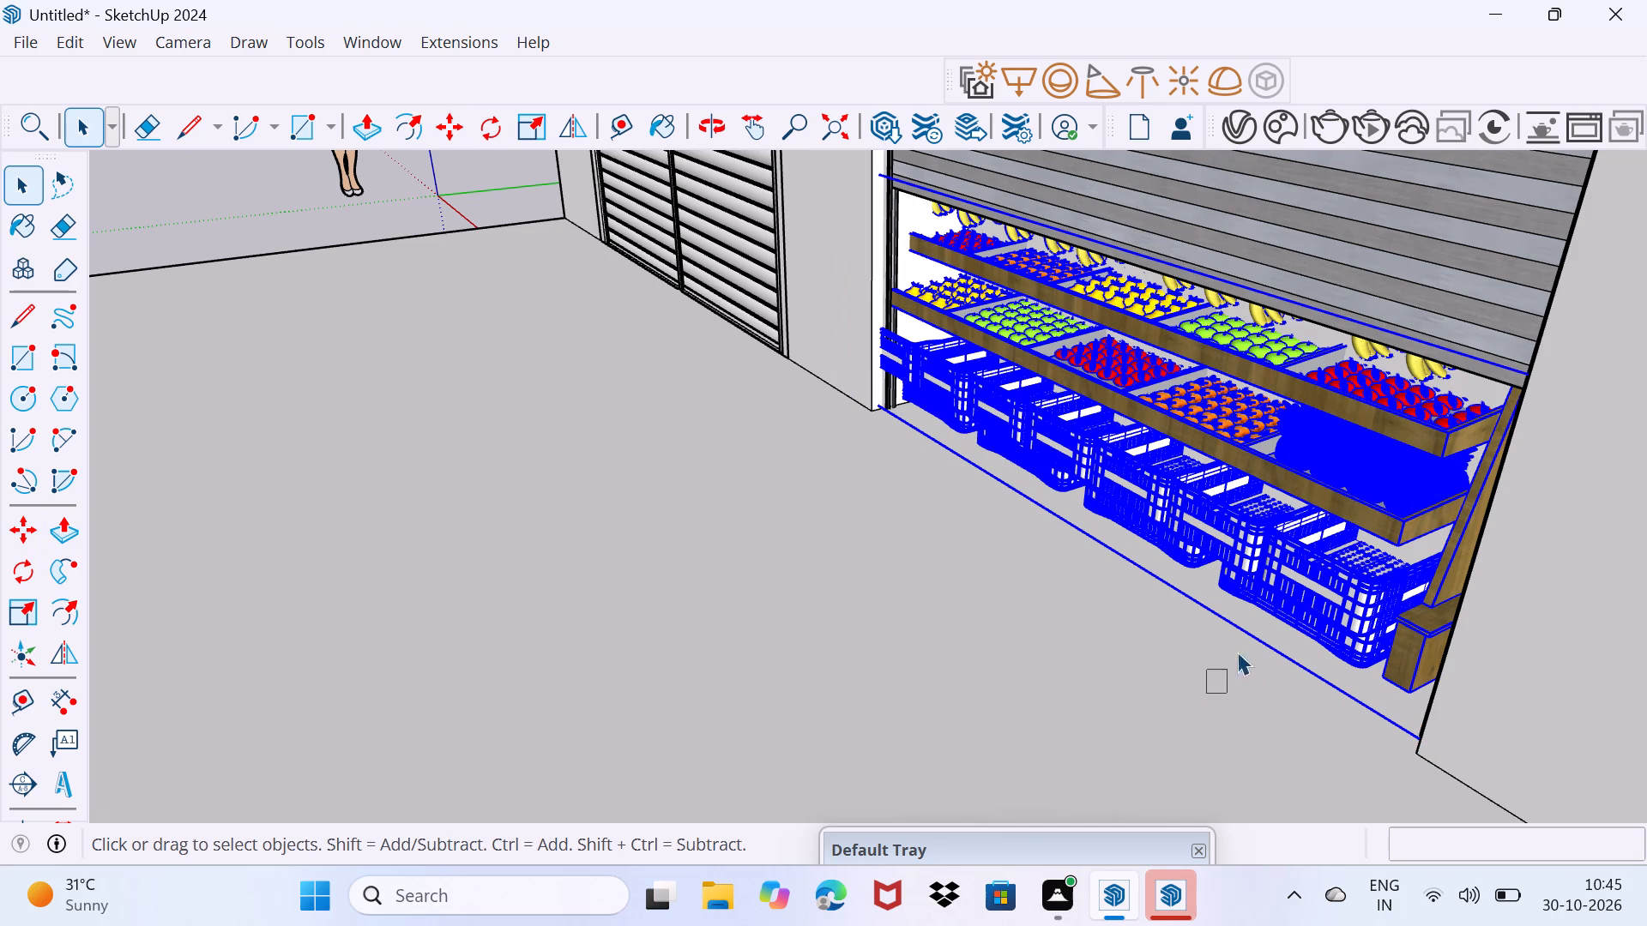
Examine the fruit display behind the raised shutter and the ground-floor shop front from above, street level and the front.
scroll(1122, 693, down, 7)
middle_drag(1072, 703, 1210, 705)
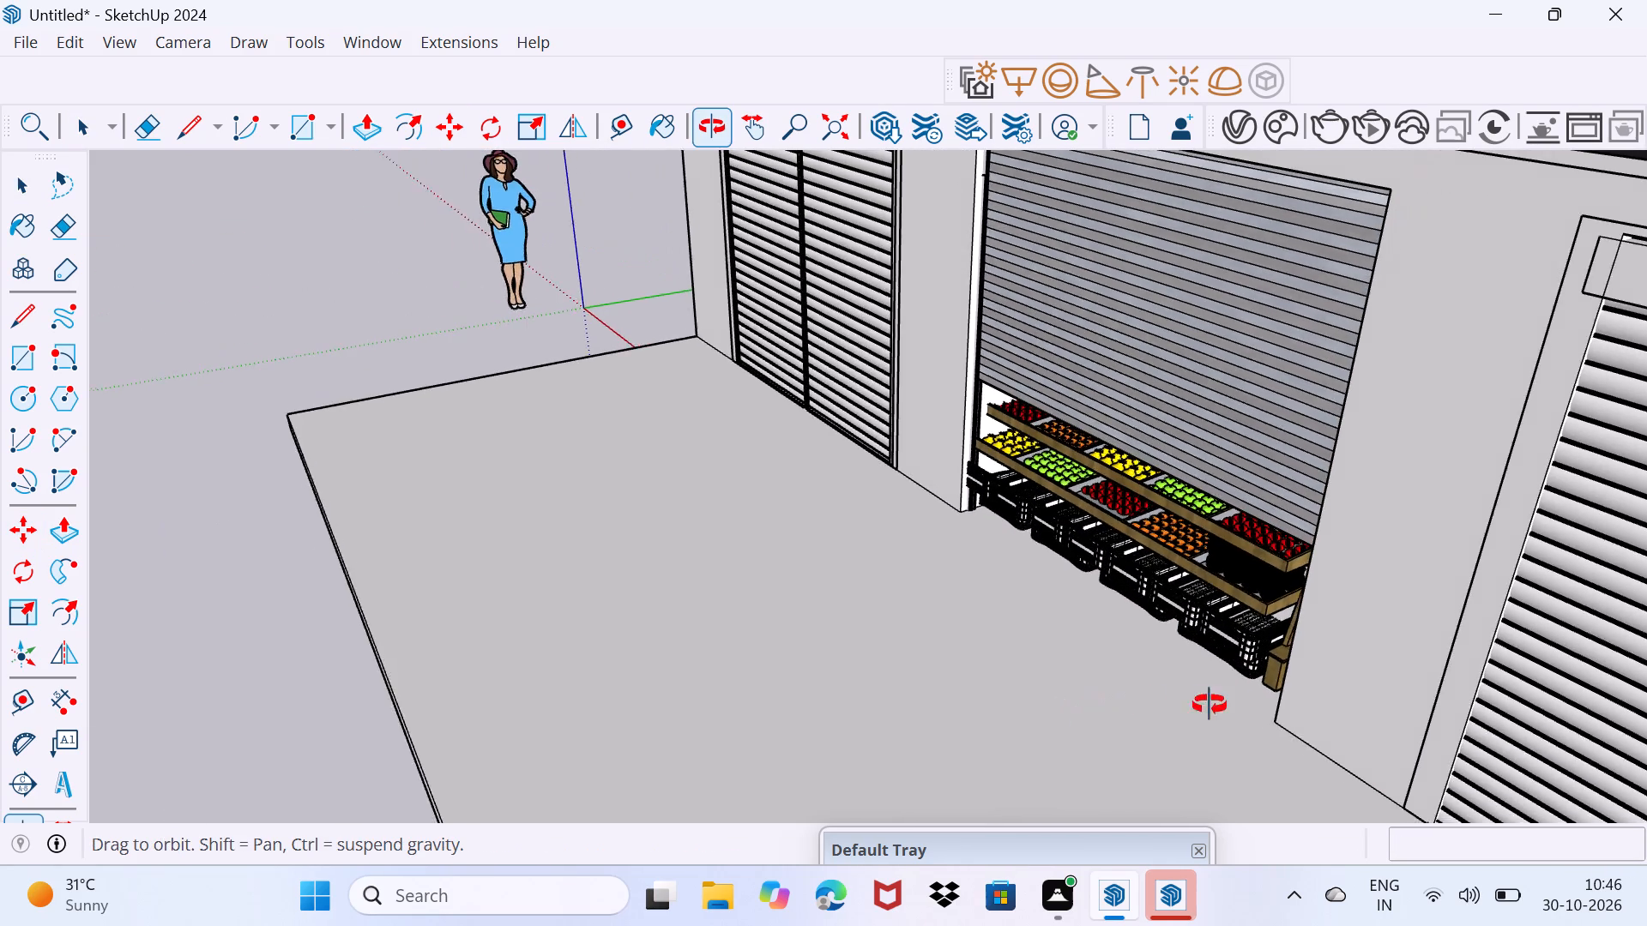
middle_drag(1210, 705, 1487, 574)
scroll(1415, 502, down, 6)
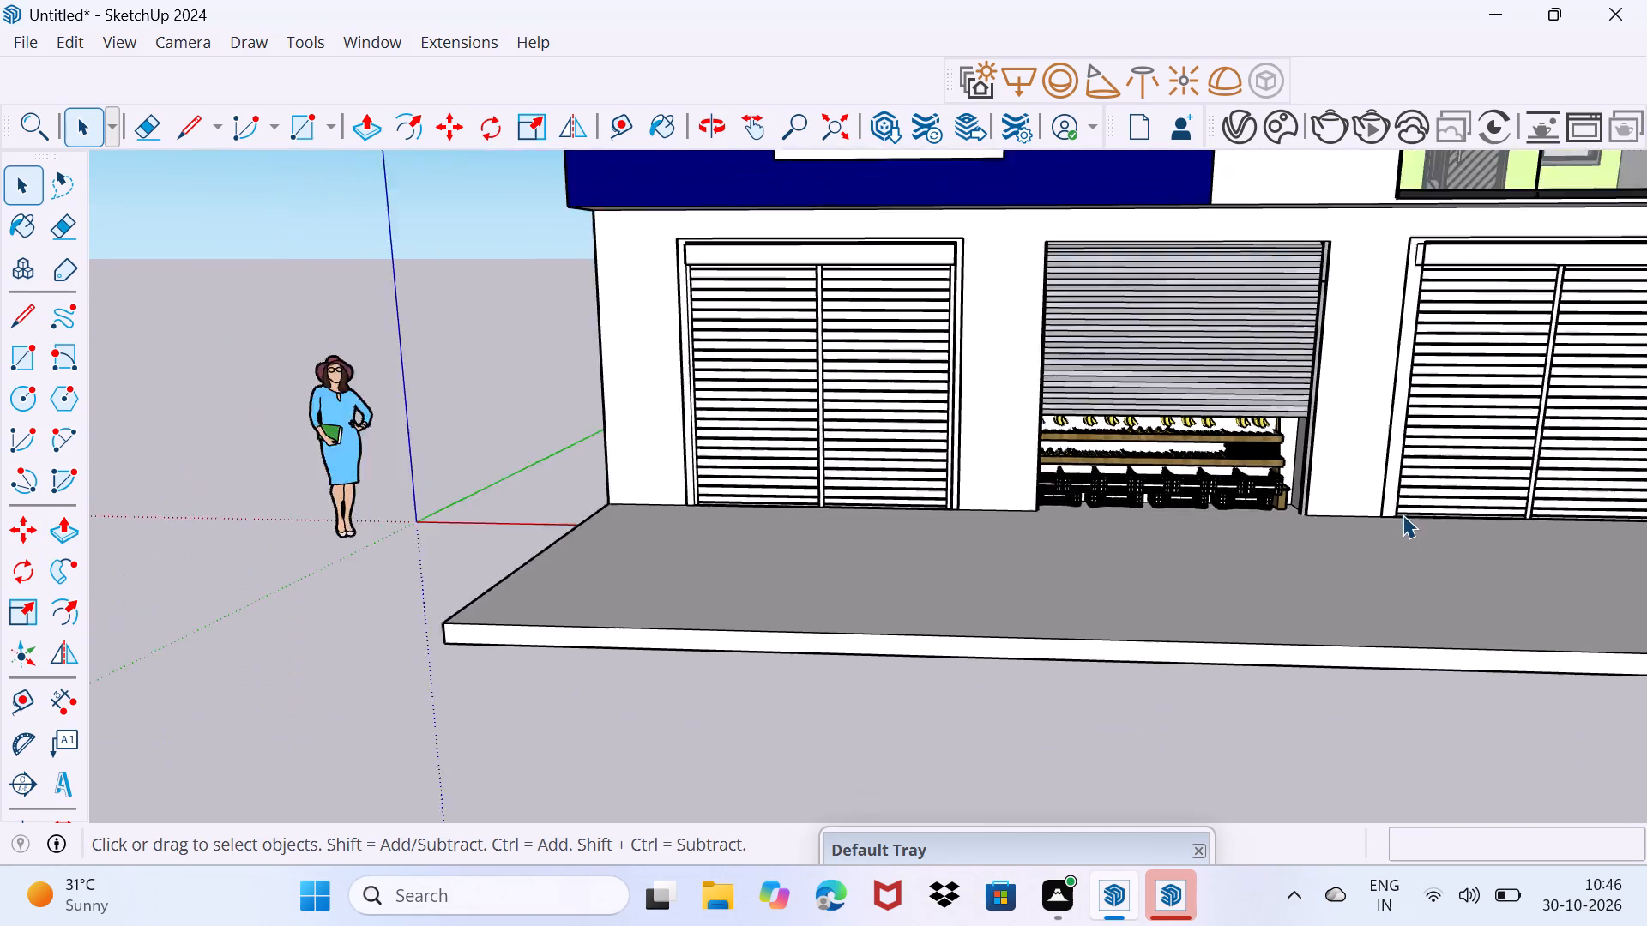
middle_drag(1326, 526, 1448, 445)
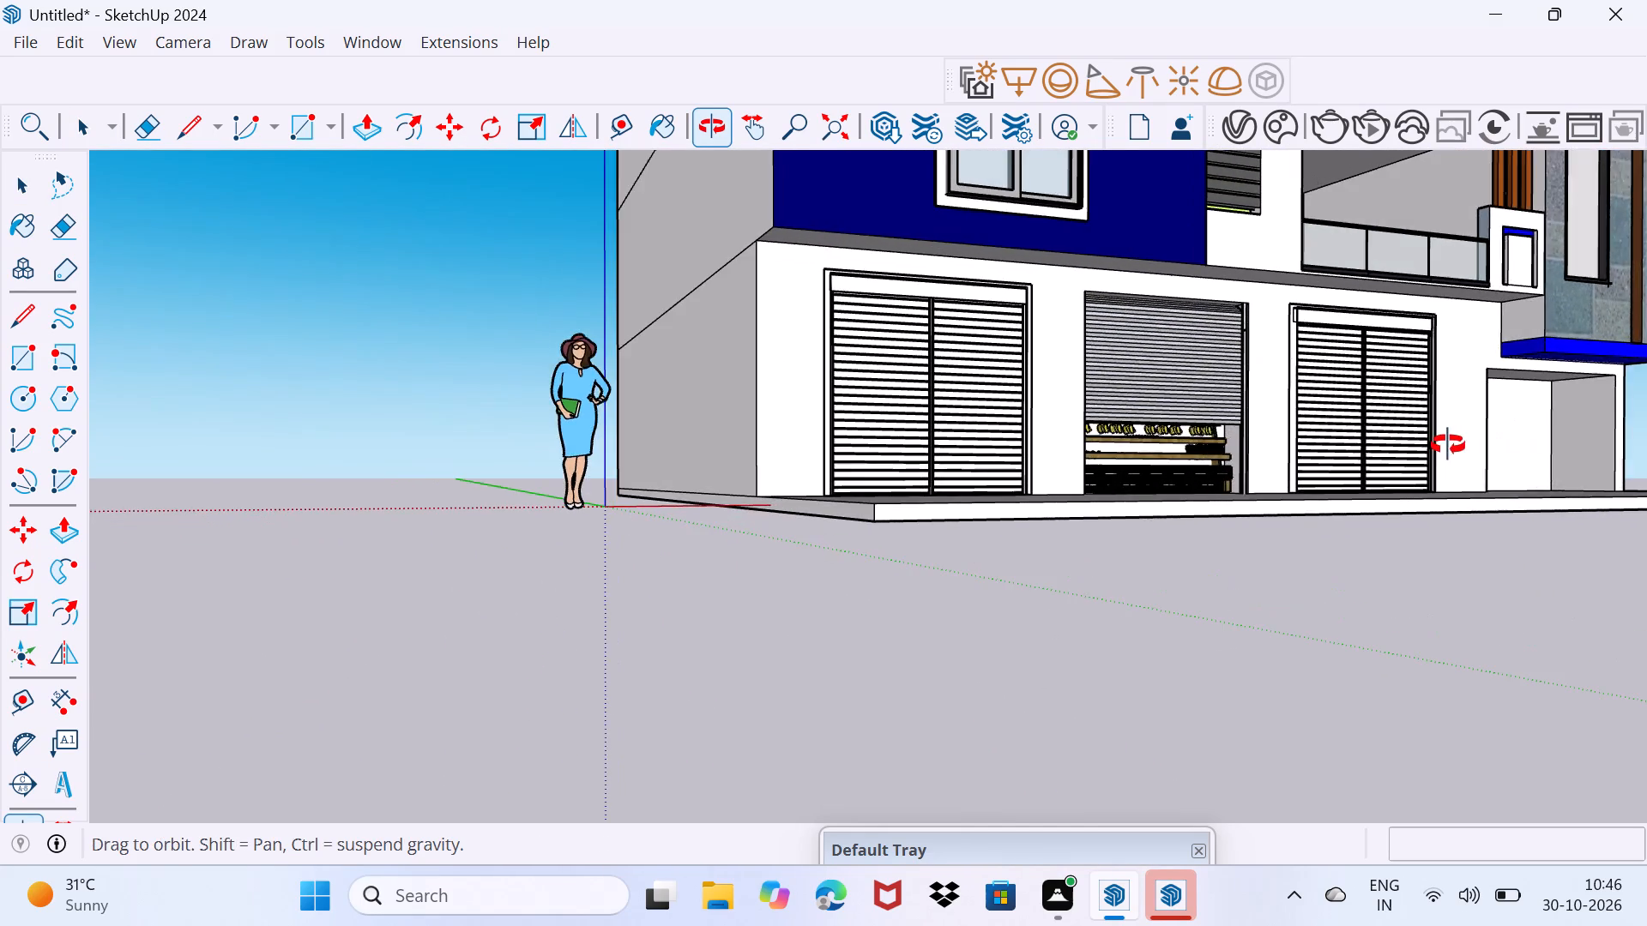
middle_drag(1448, 445, 1129, 466)
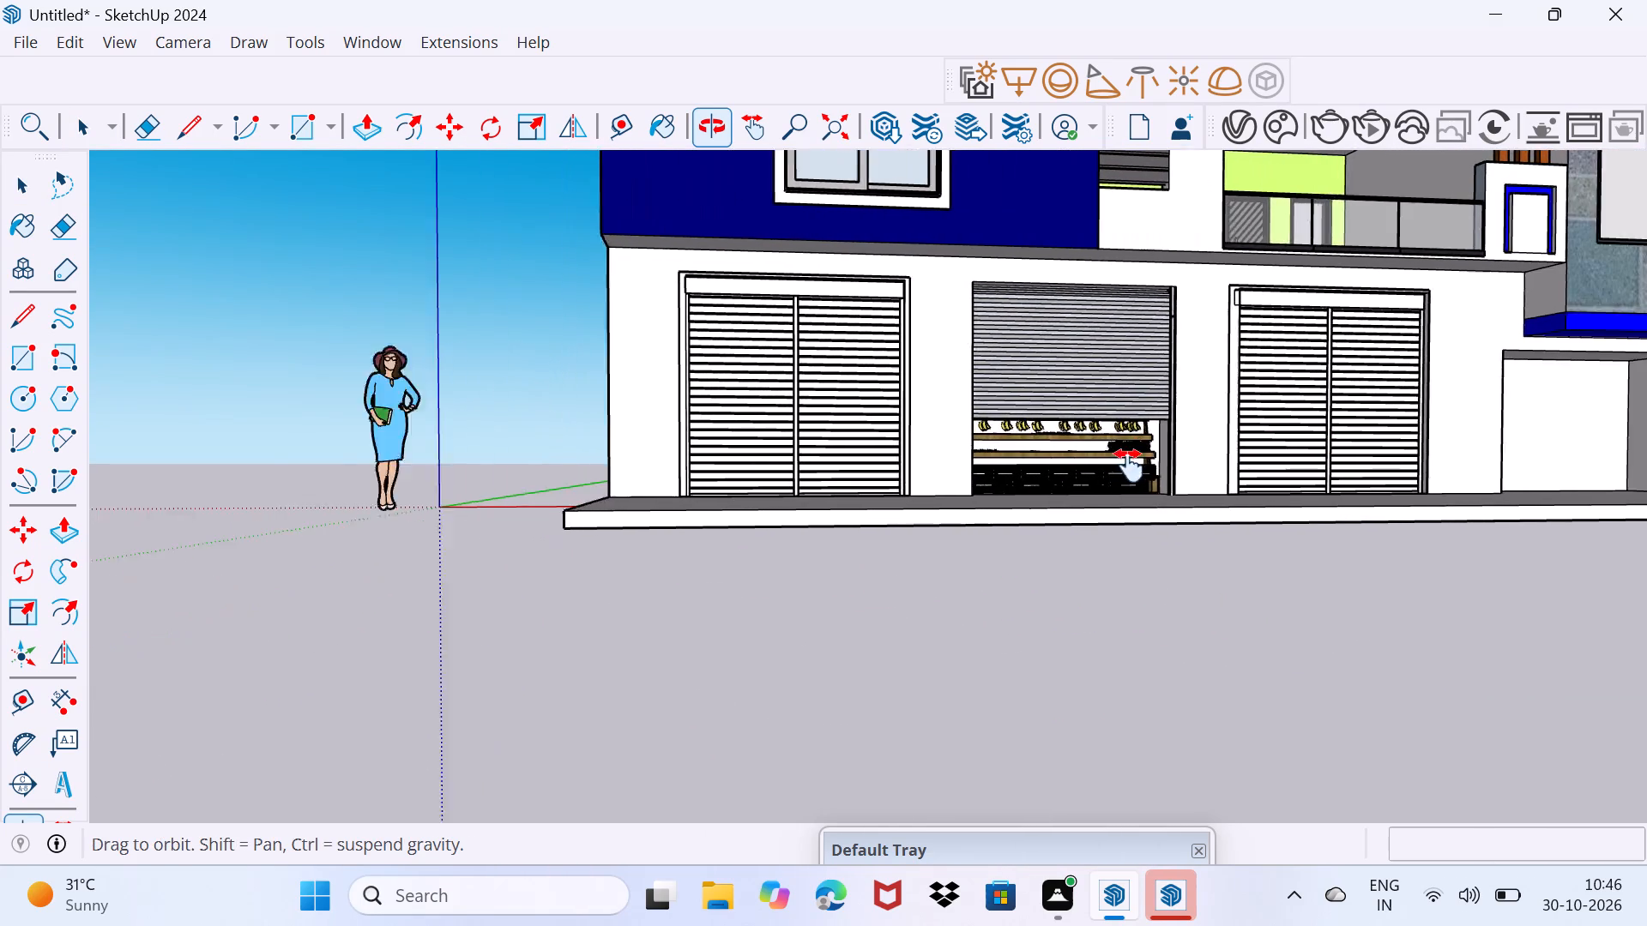
middle_drag(1129, 466, 1023, 510)
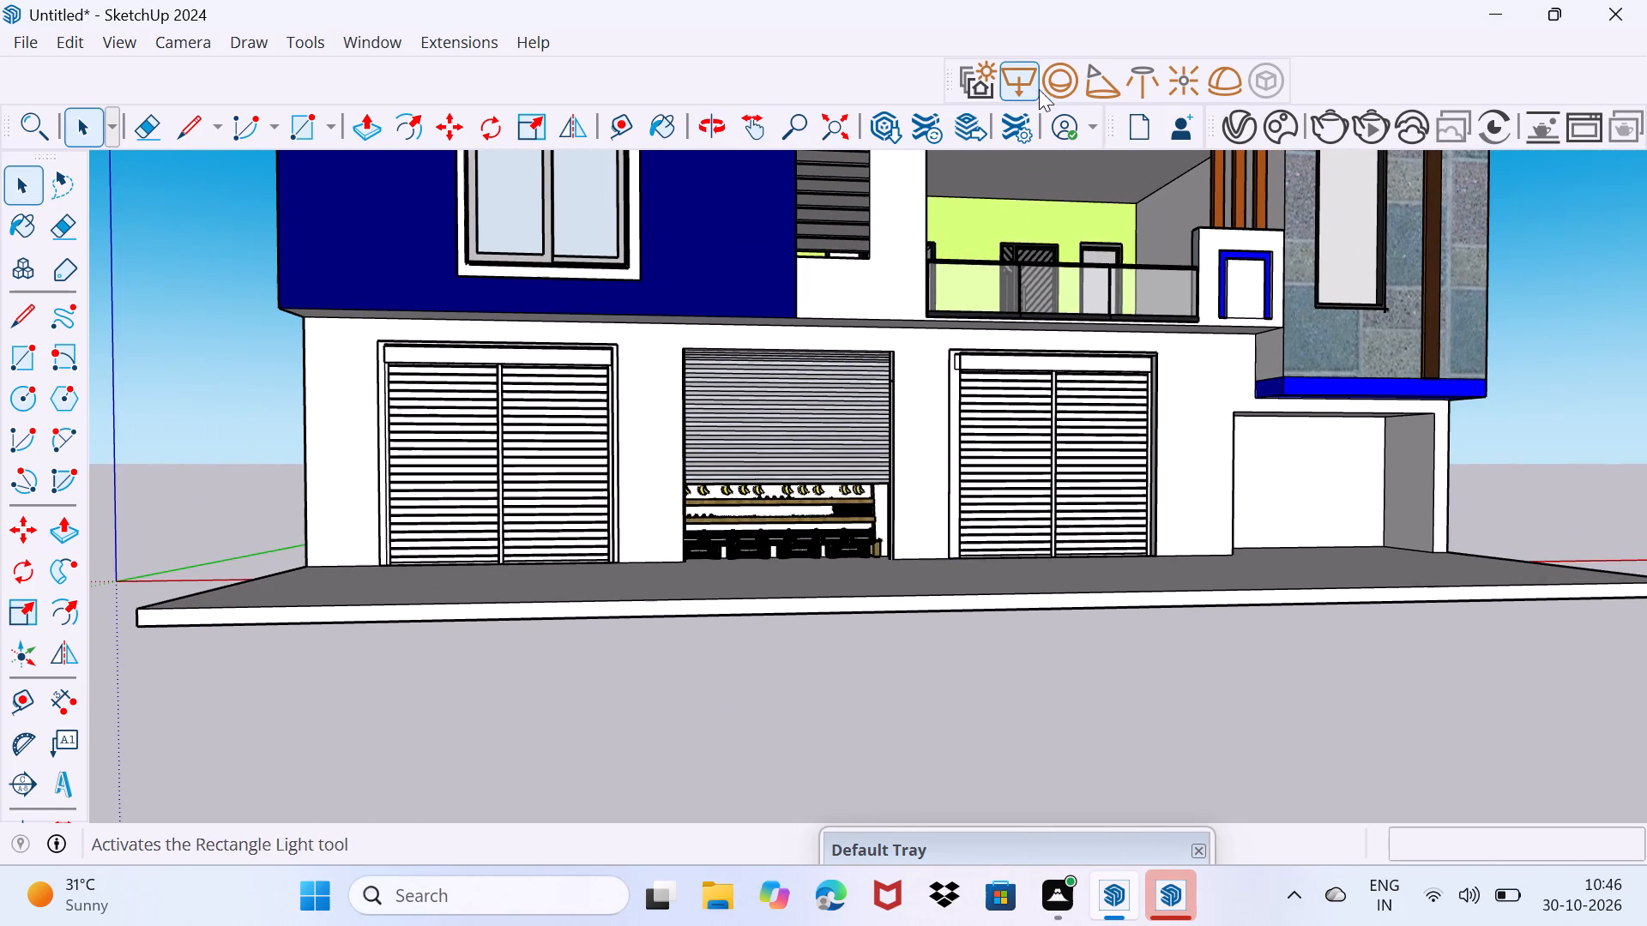
Search 3D Warehouse for "gate".
click(383, 39)
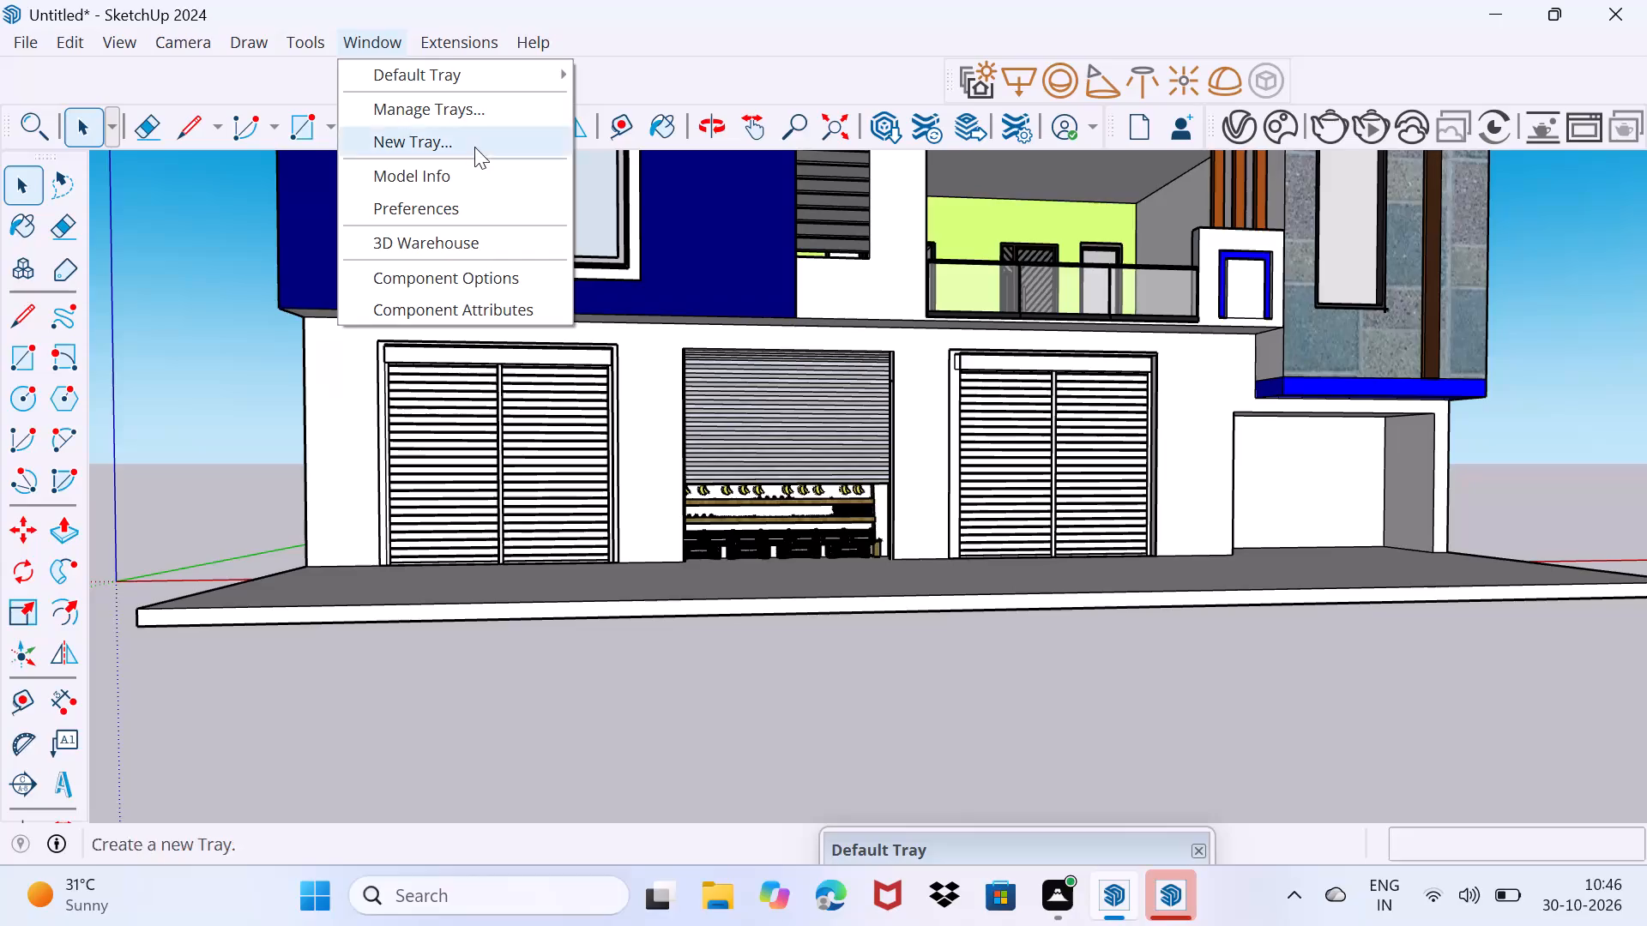
click(445, 246)
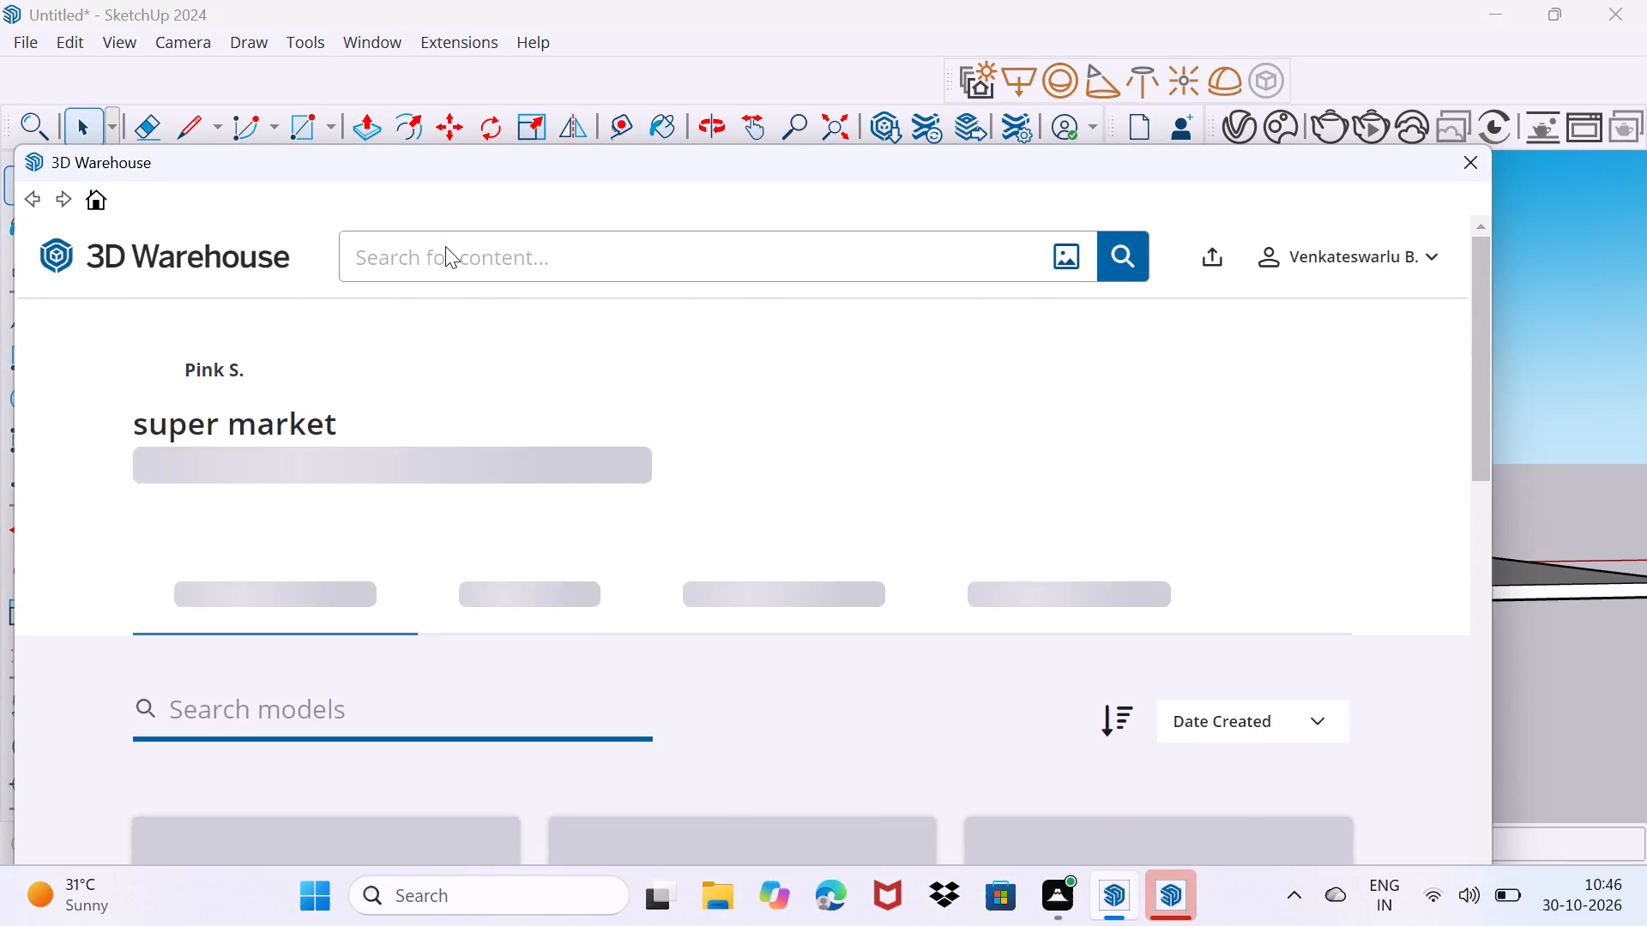
click(581, 258)
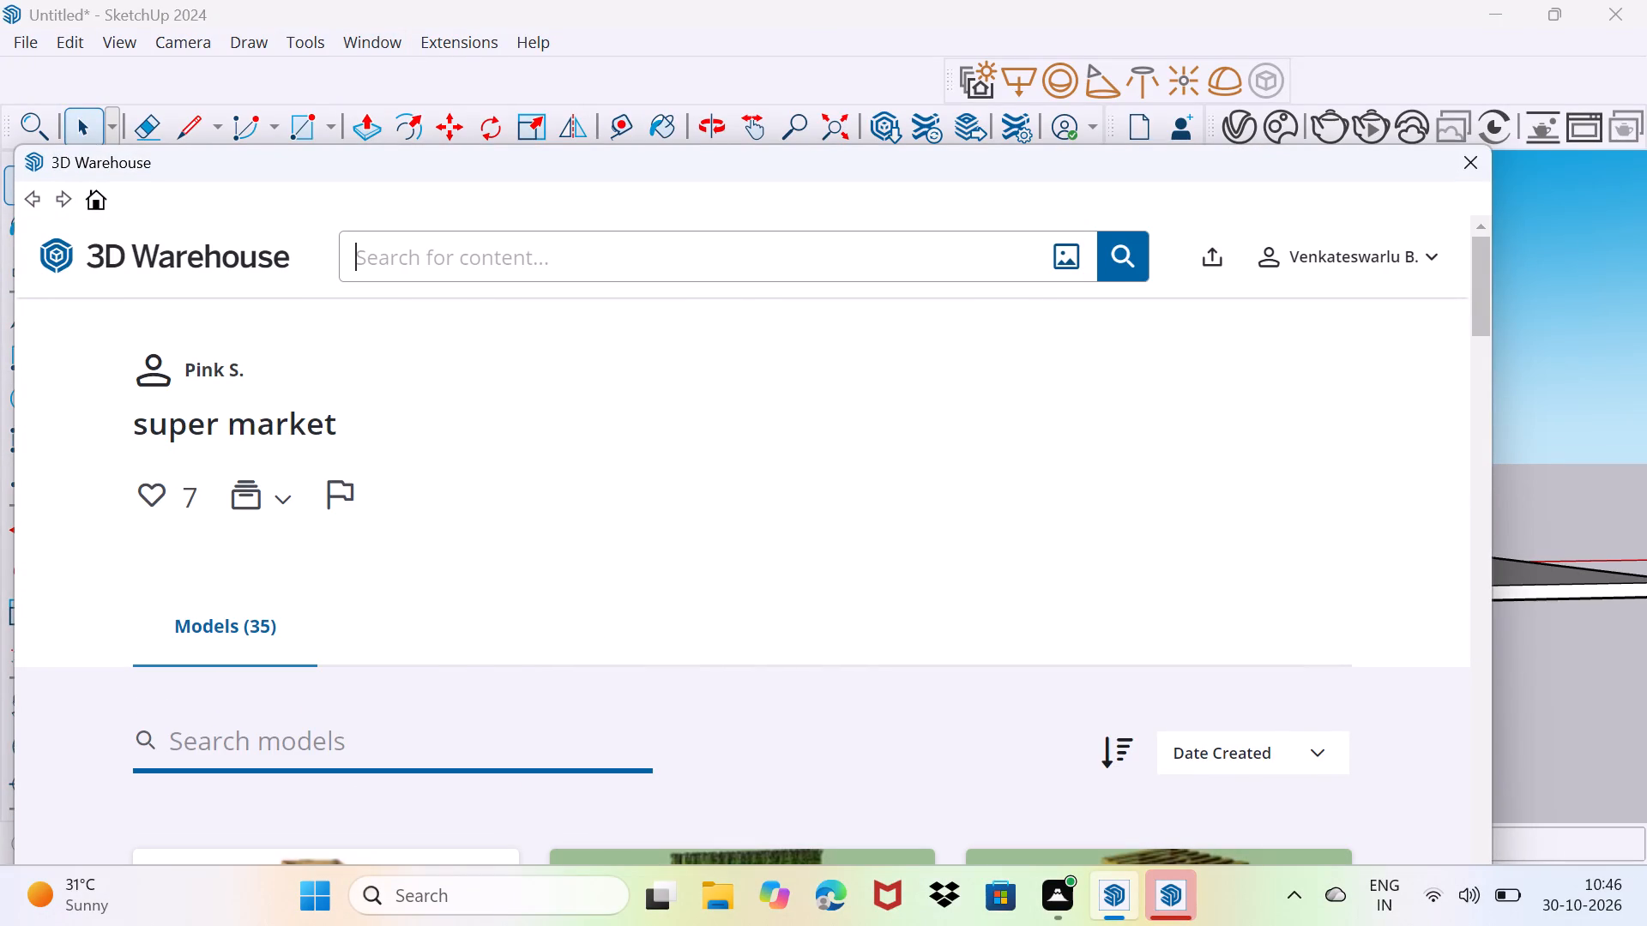
key(g)
key(a)
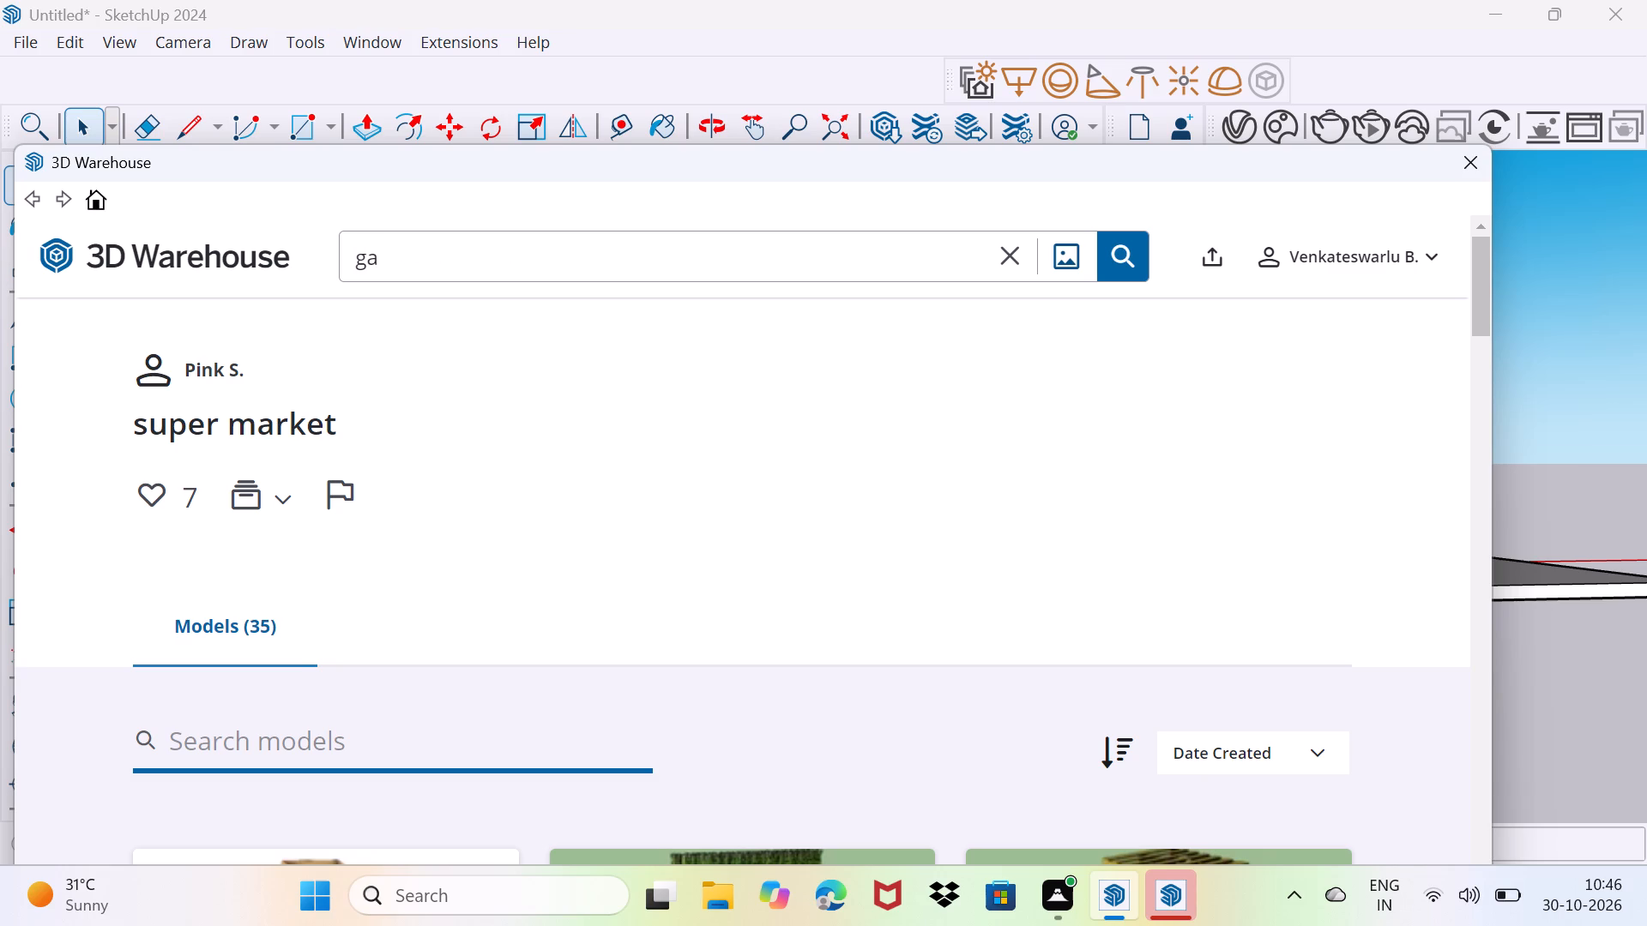
text(te)
key(Return)
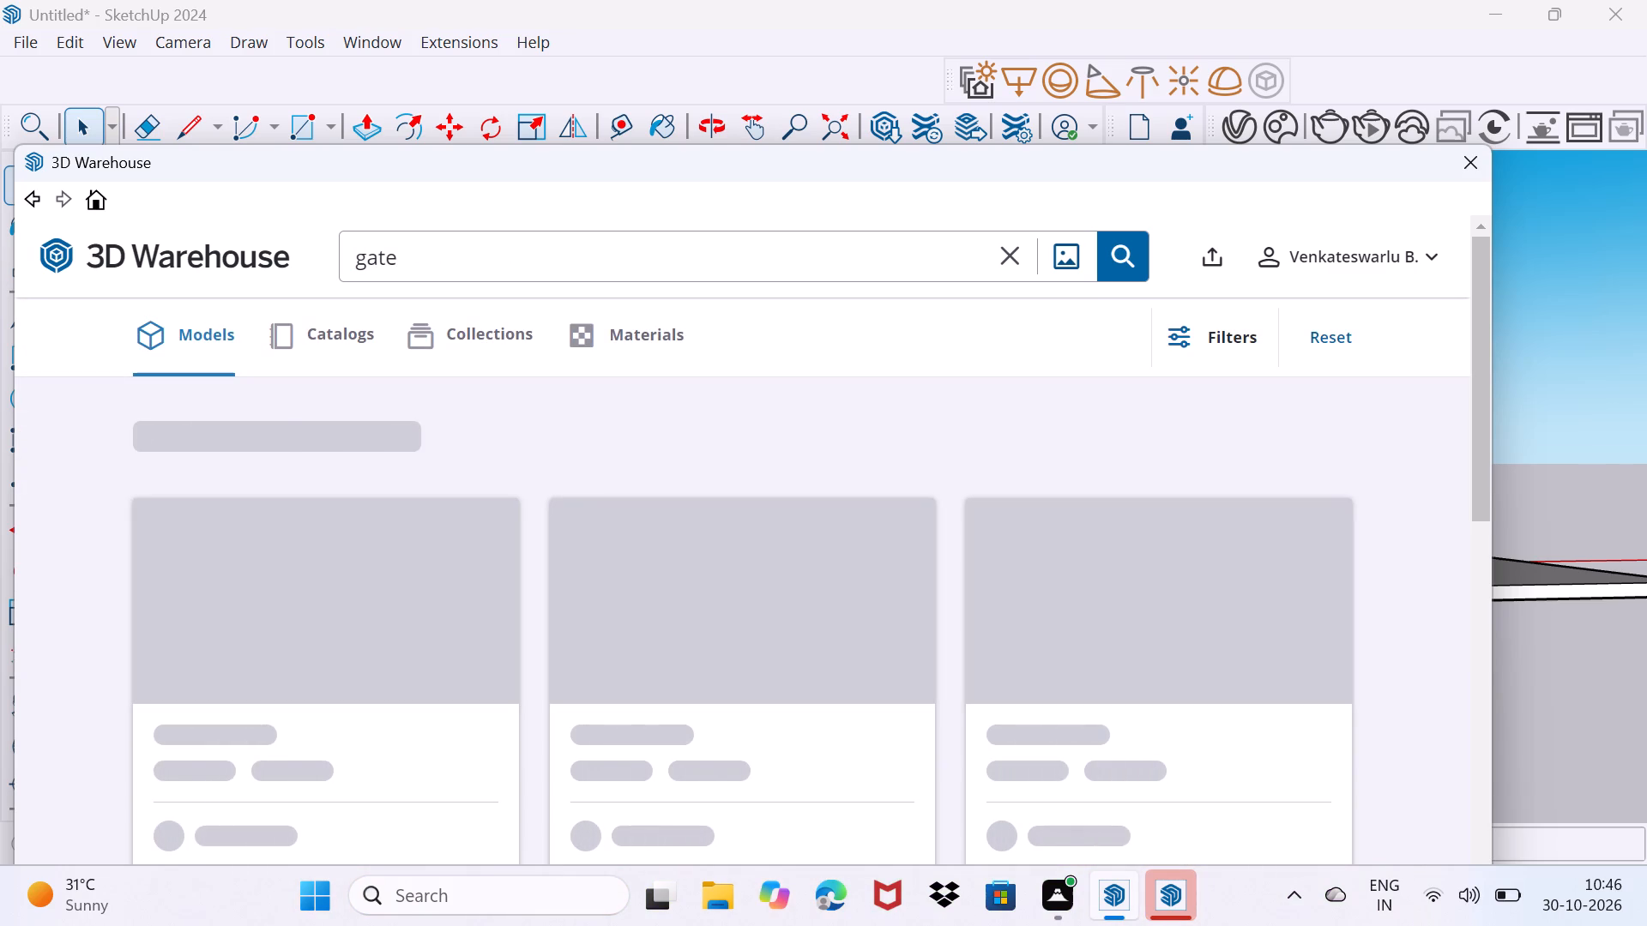
Look through the gate model results for a design that suits the house's front.
scroll(619, 283, down, 4)
scroll(779, 505, down, 2)
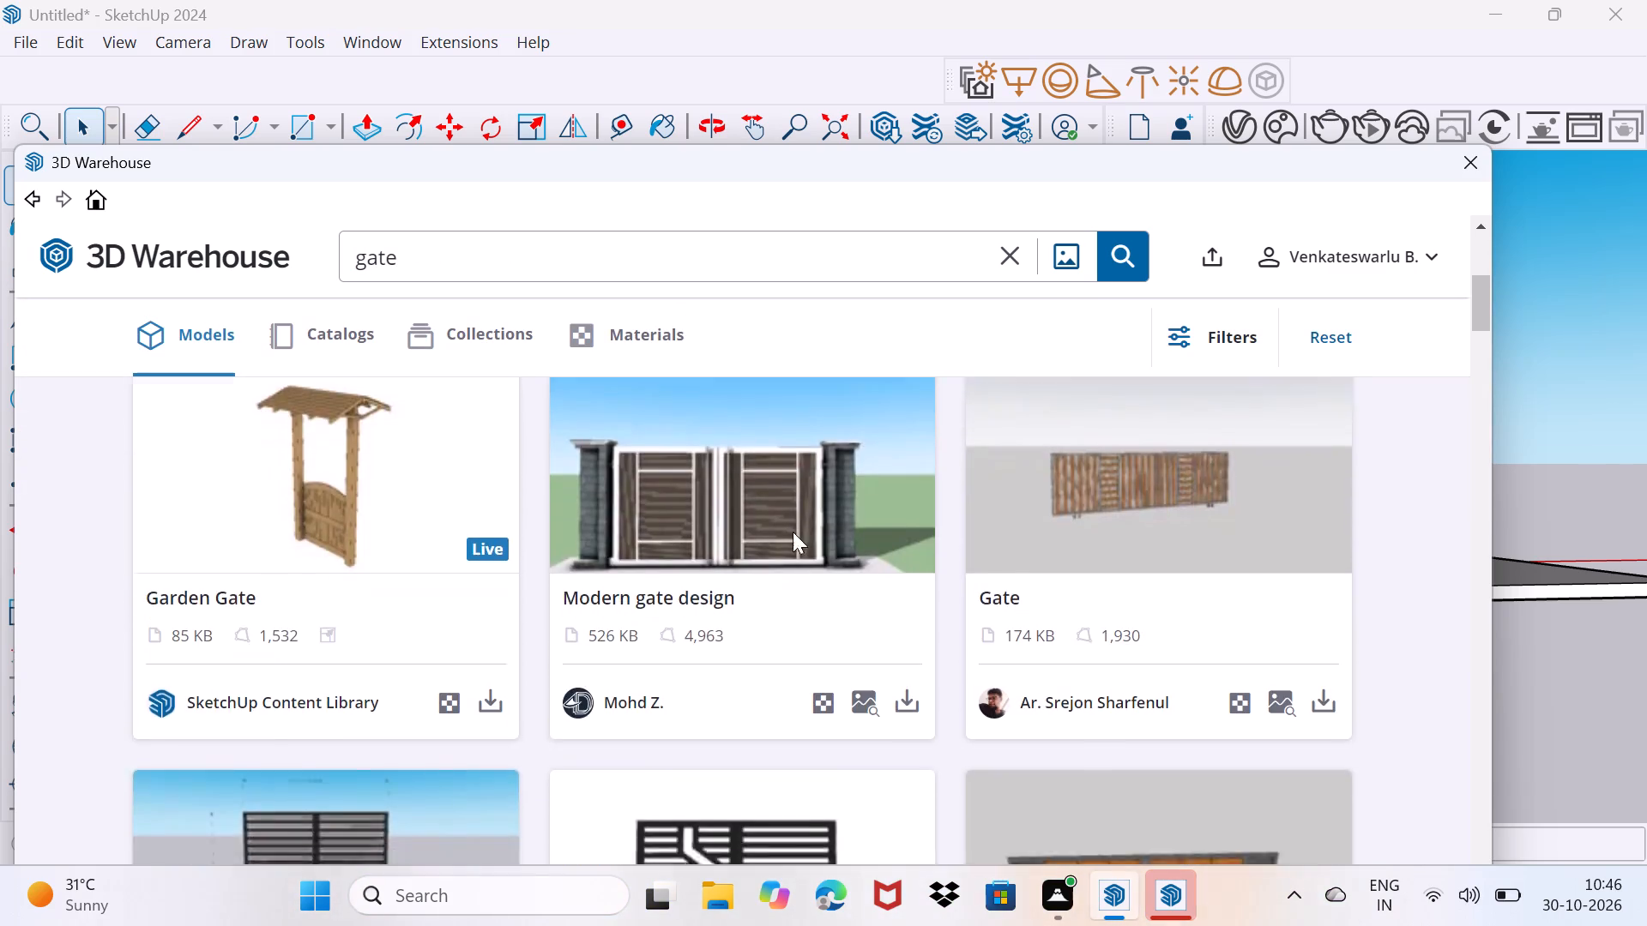
scroll(793, 532, down, 2)
scroll(787, 634, down, 8)
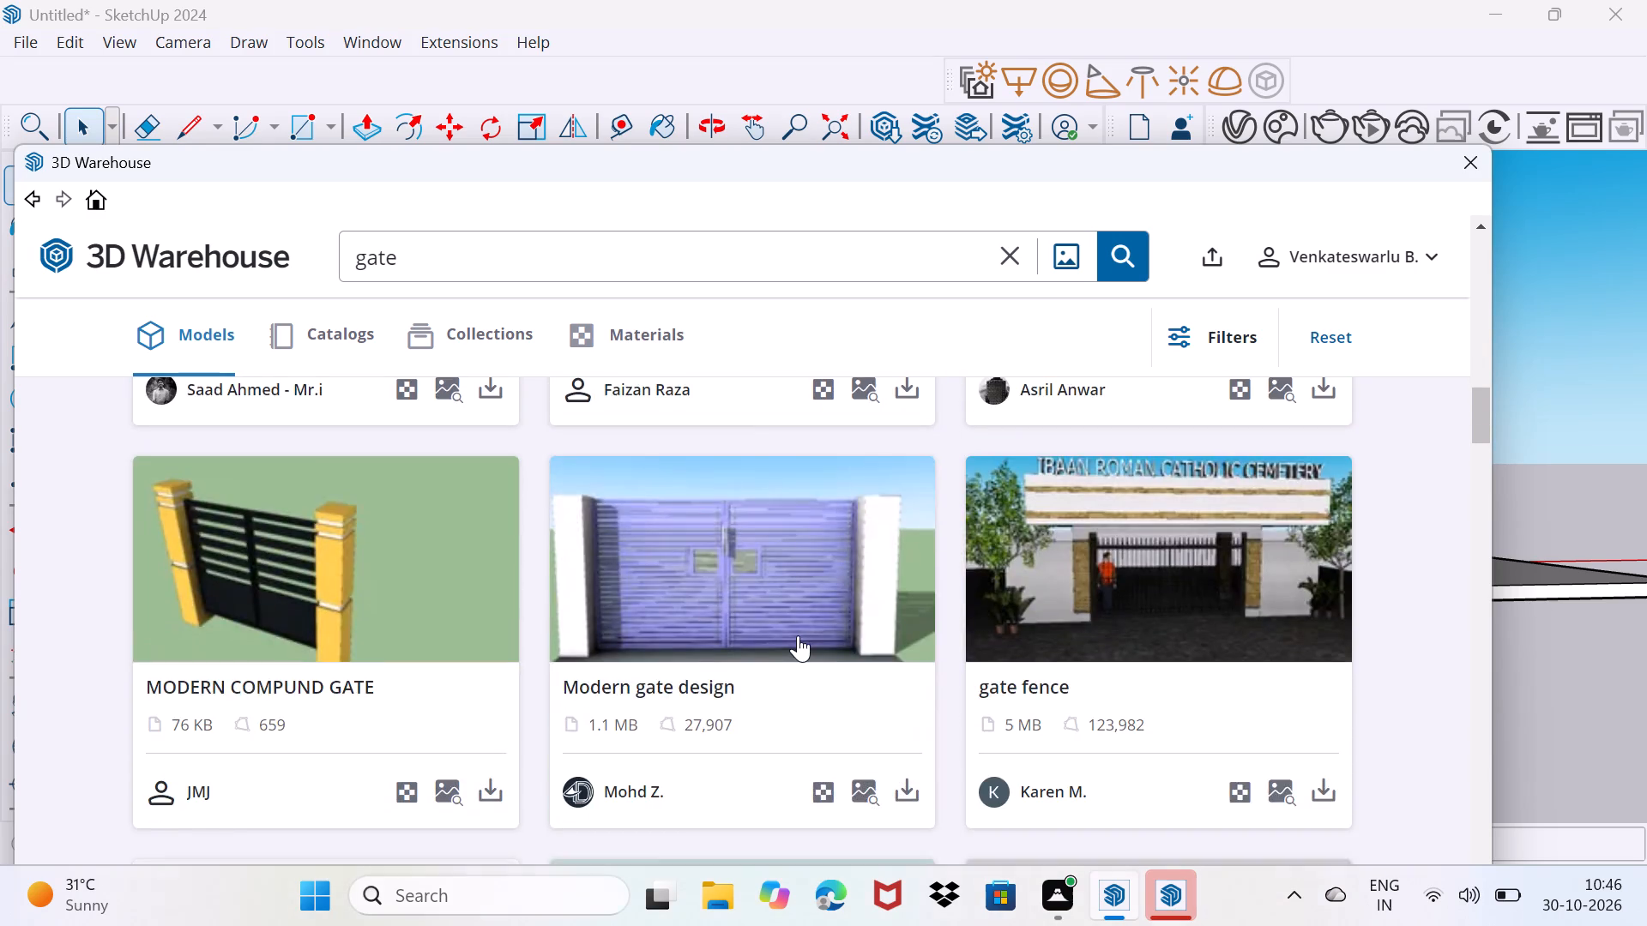
scroll(798, 635, down, 15)
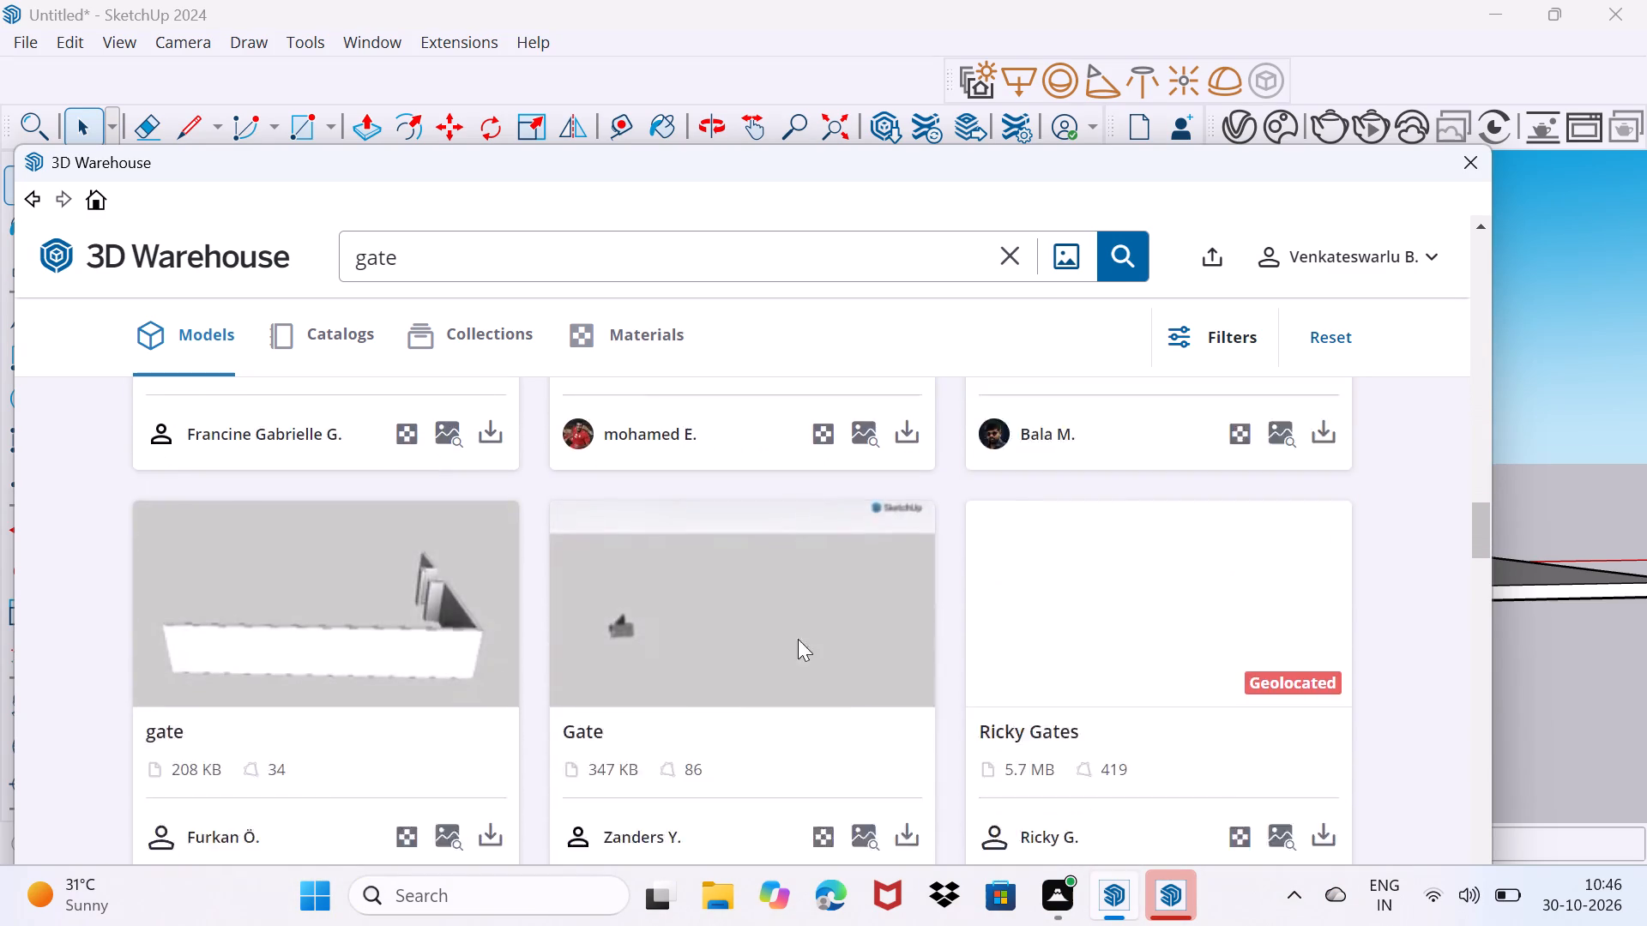
scroll(798, 639, down, 13)
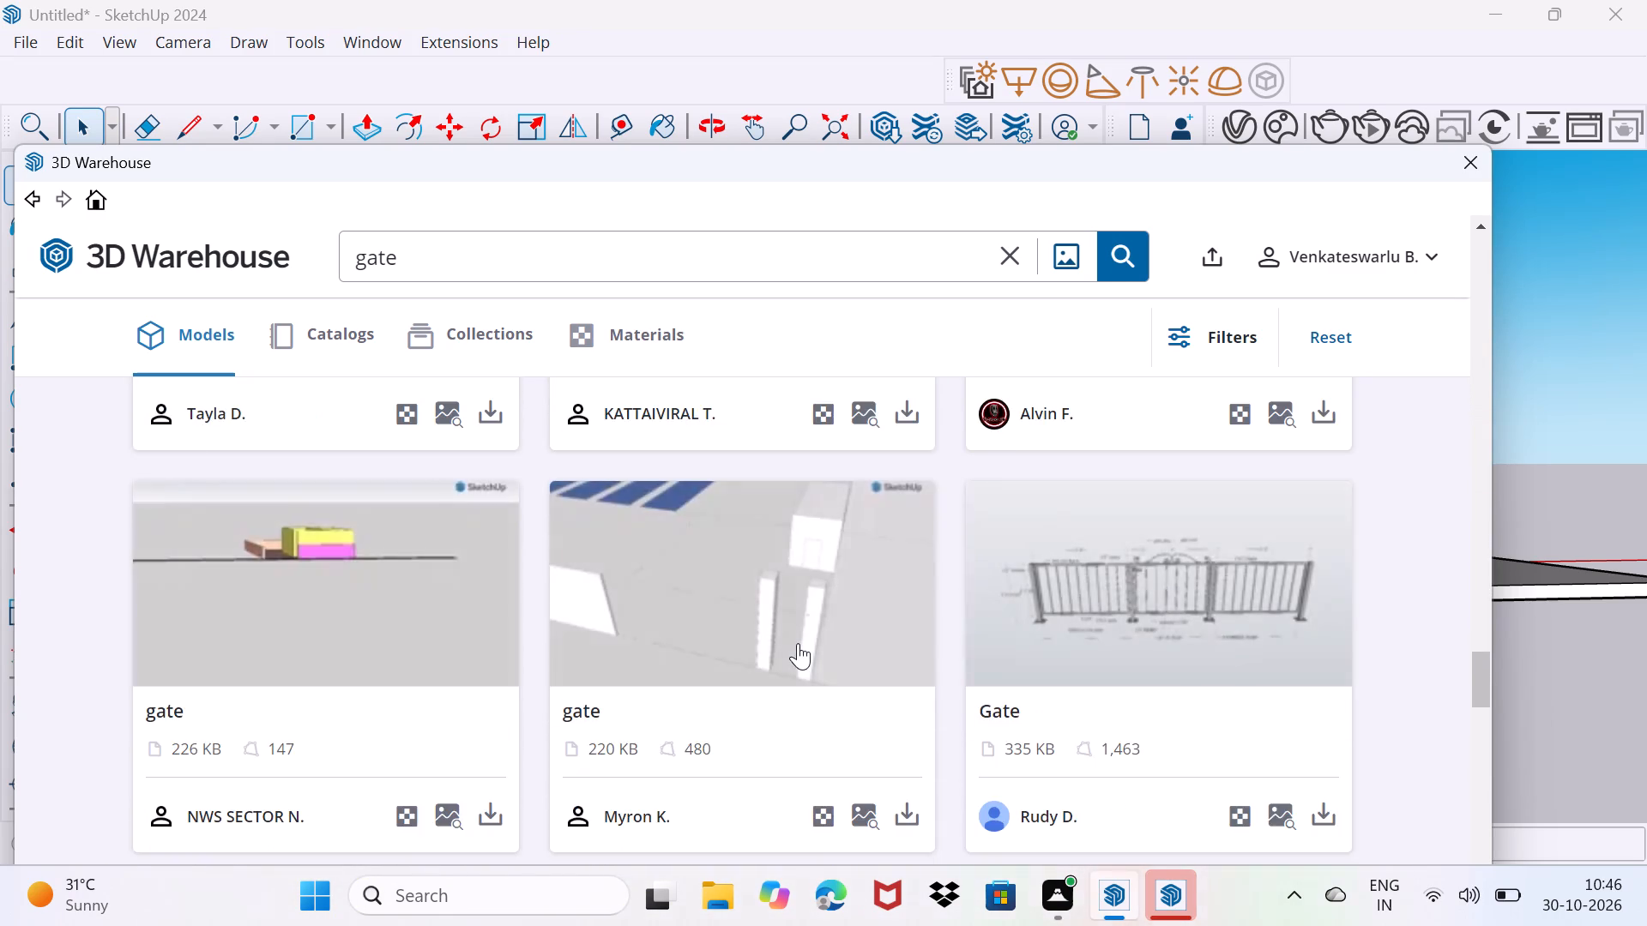
scroll(798, 643, down, 8)
scroll(798, 643, up, 9)
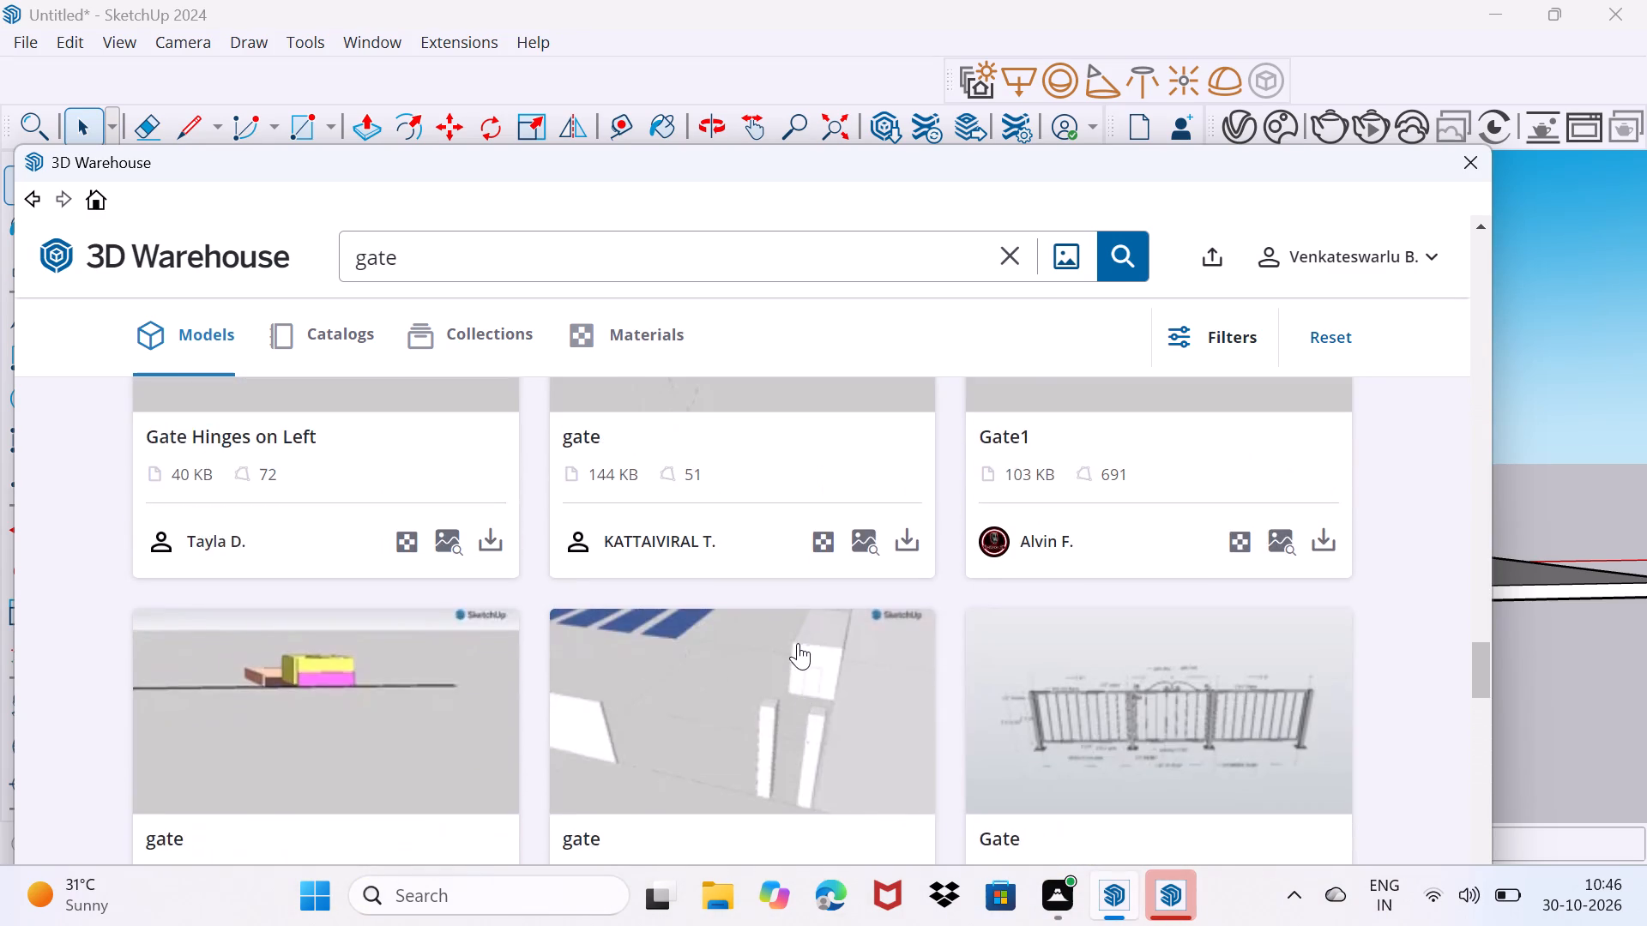
scroll(798, 643, up, 12)
scroll(802, 640, down, 5)
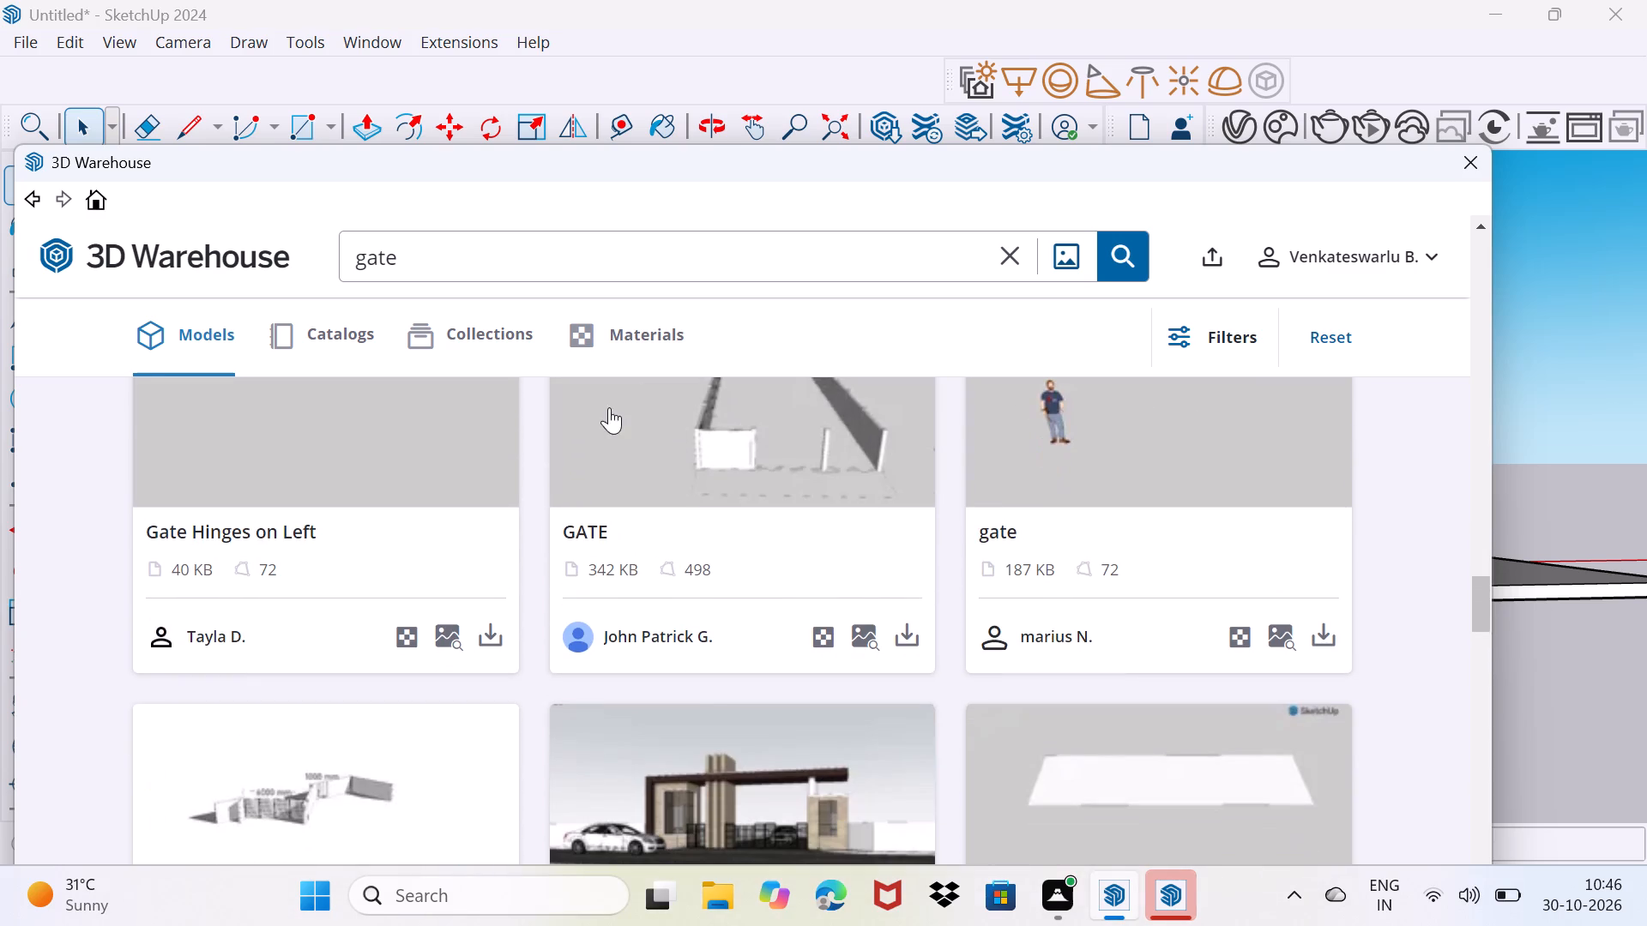
Look through the 3D Warehouse collections matching "gate" for one with designs that suit the house's front entrance.
click(516, 323)
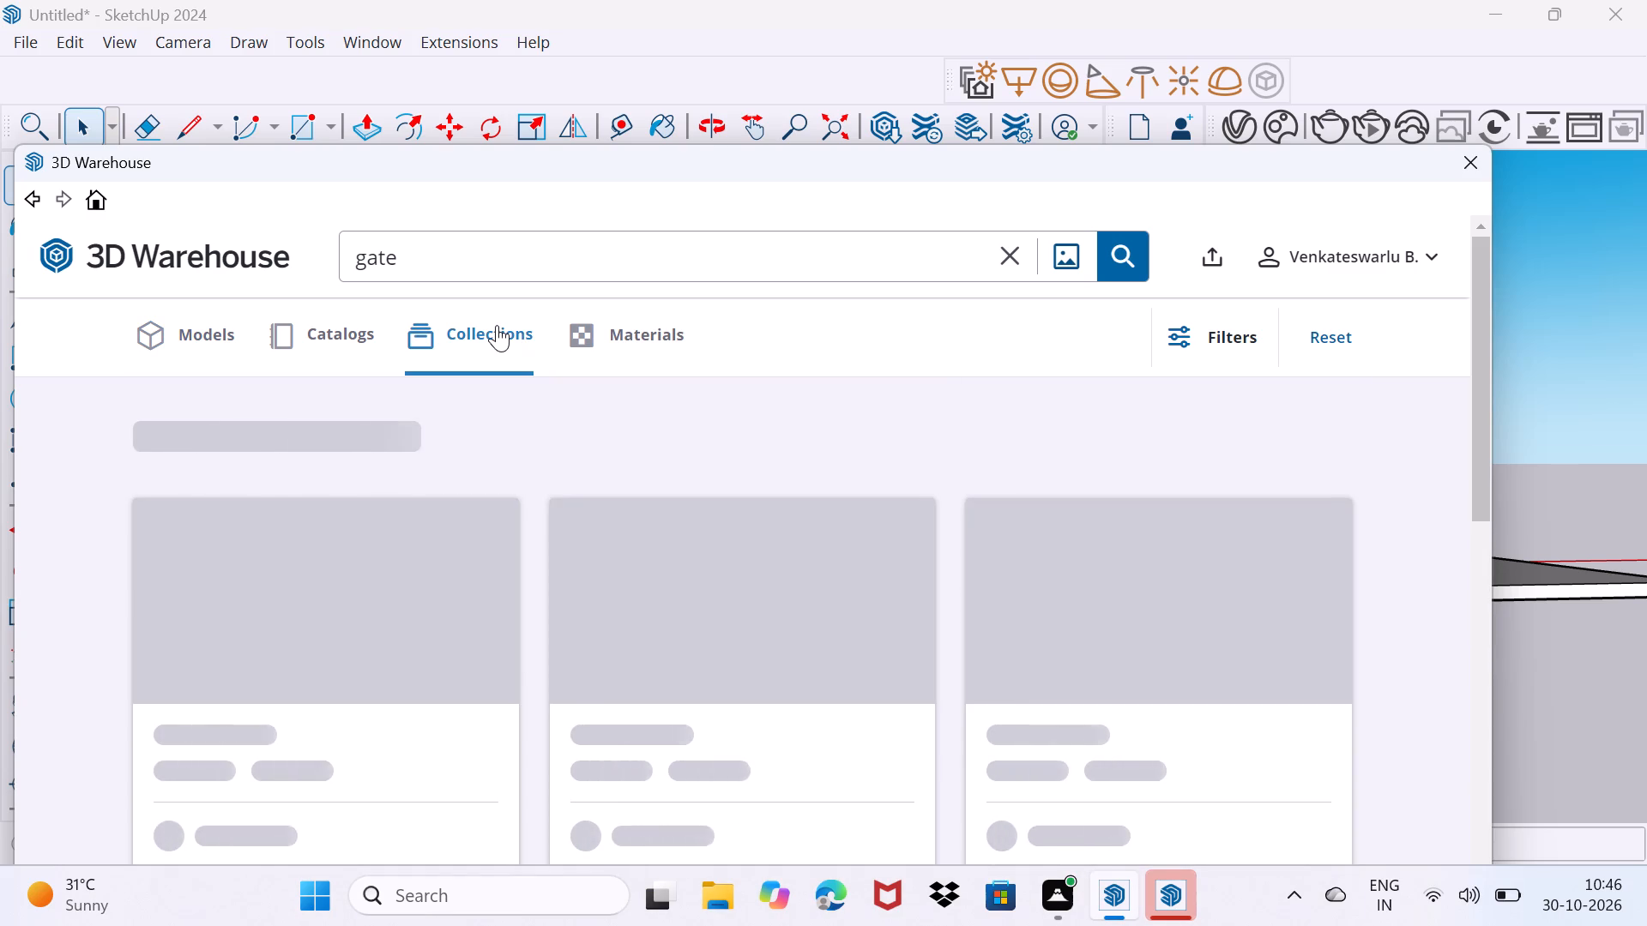
scroll(497, 325, down, 3)
scroll(592, 527, down, 3)
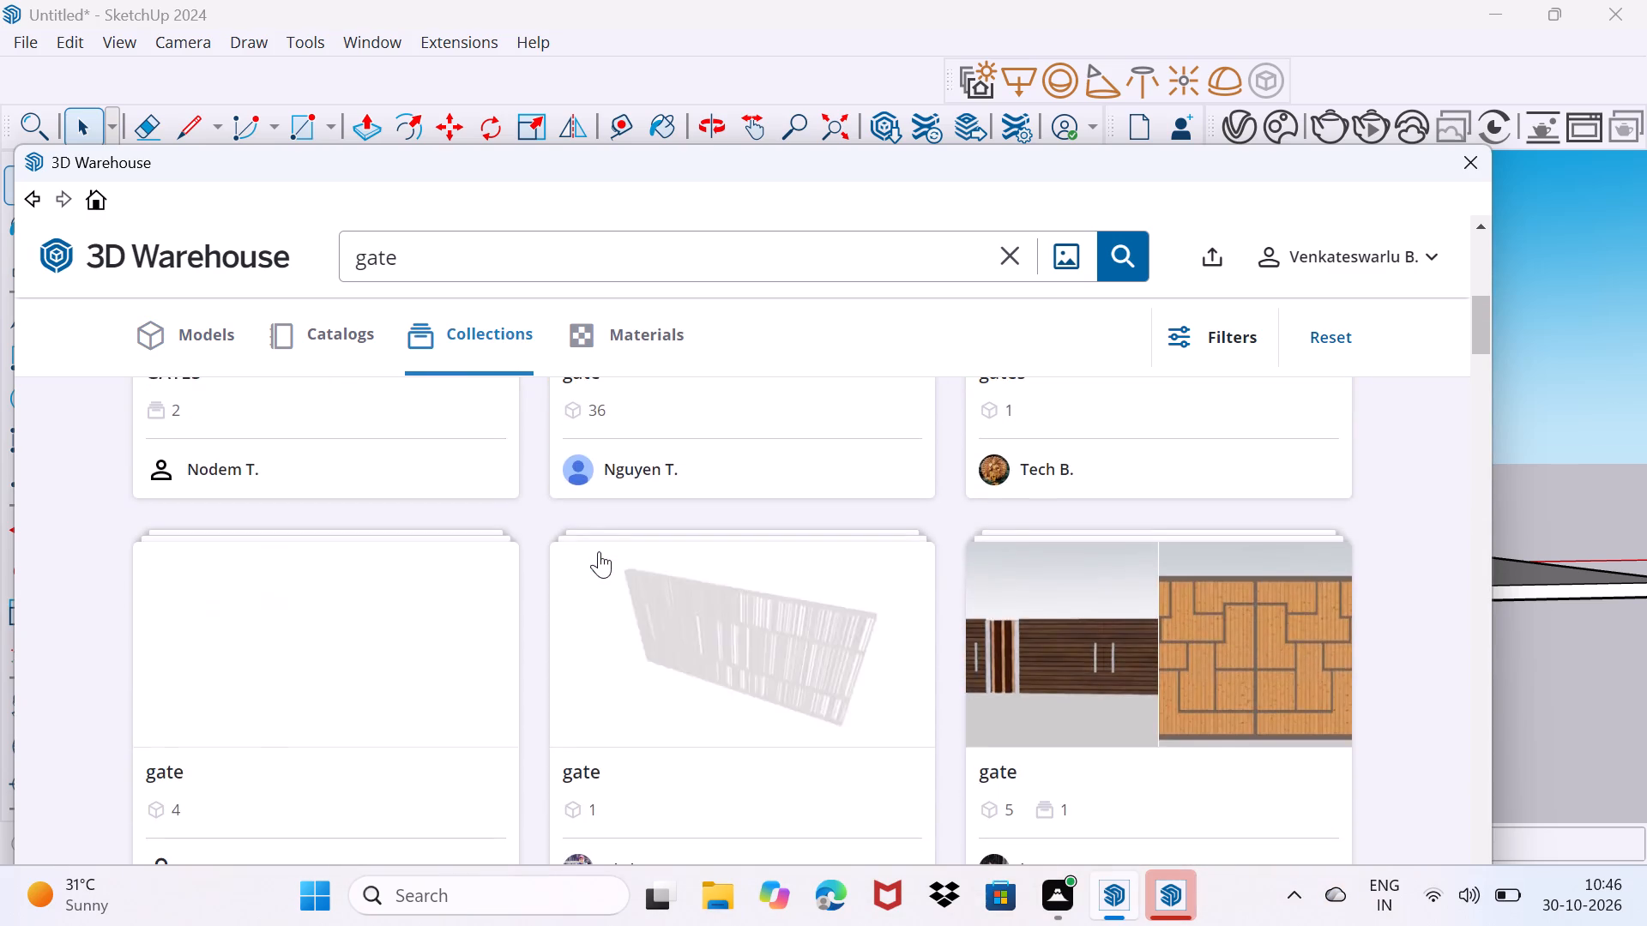
scroll(599, 551, down, 3)
scroll(599, 551, up, 8)
scroll(610, 534, down, 1)
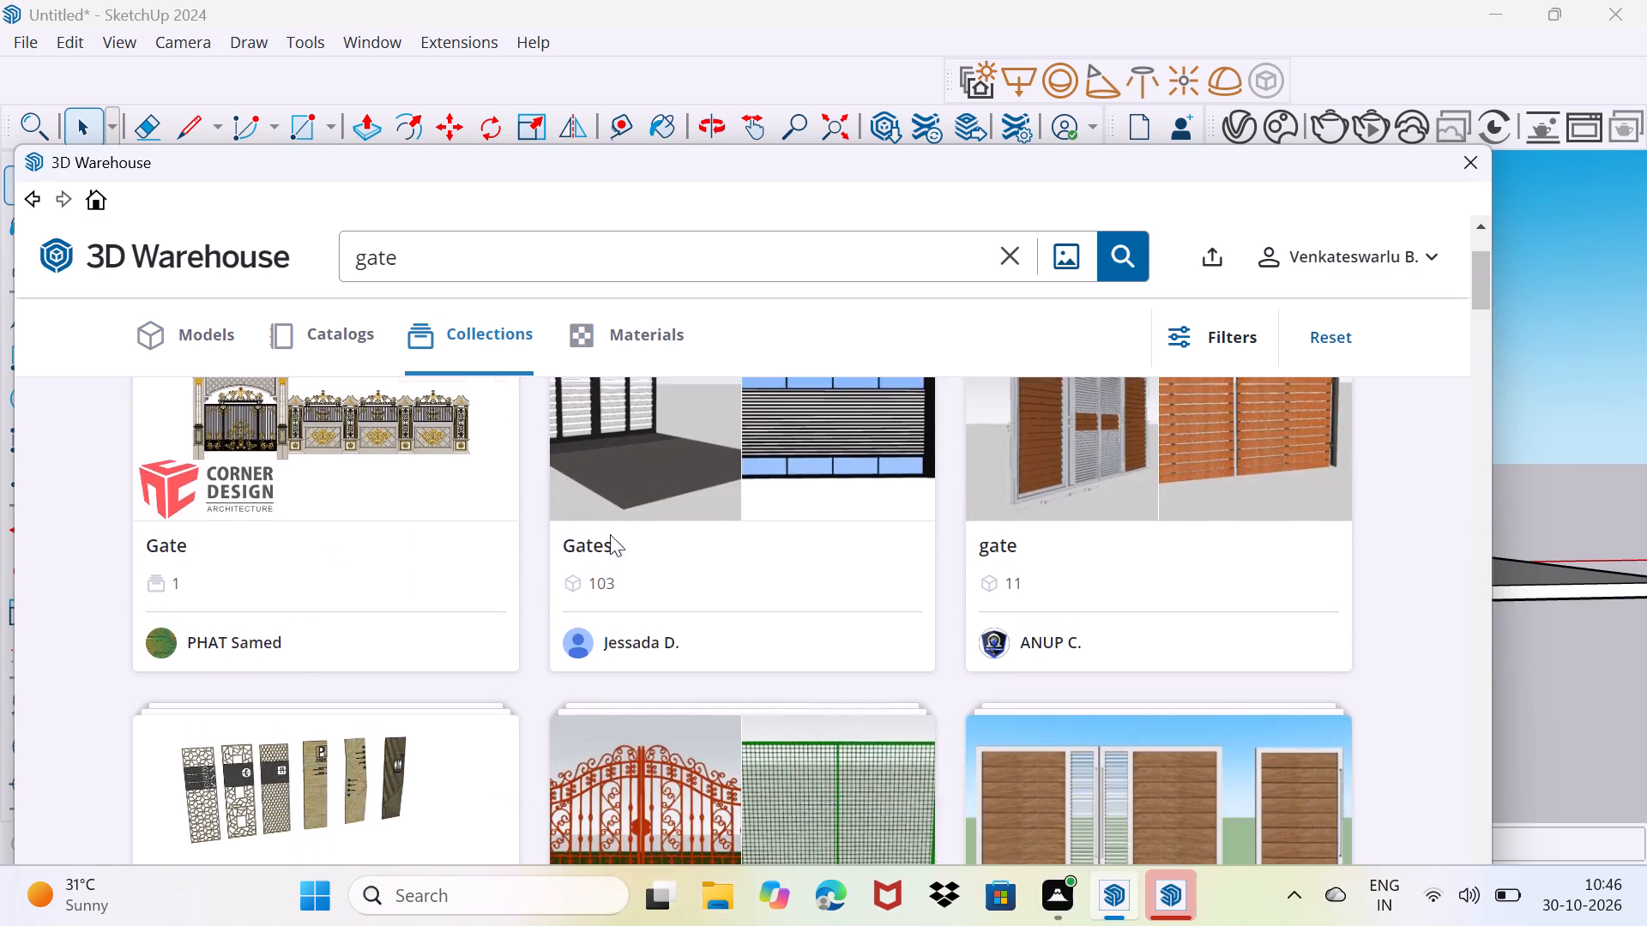
scroll(610, 534, down, 1)
scroll(1321, 895, down, 5)
scroll(1274, 722, down, 9)
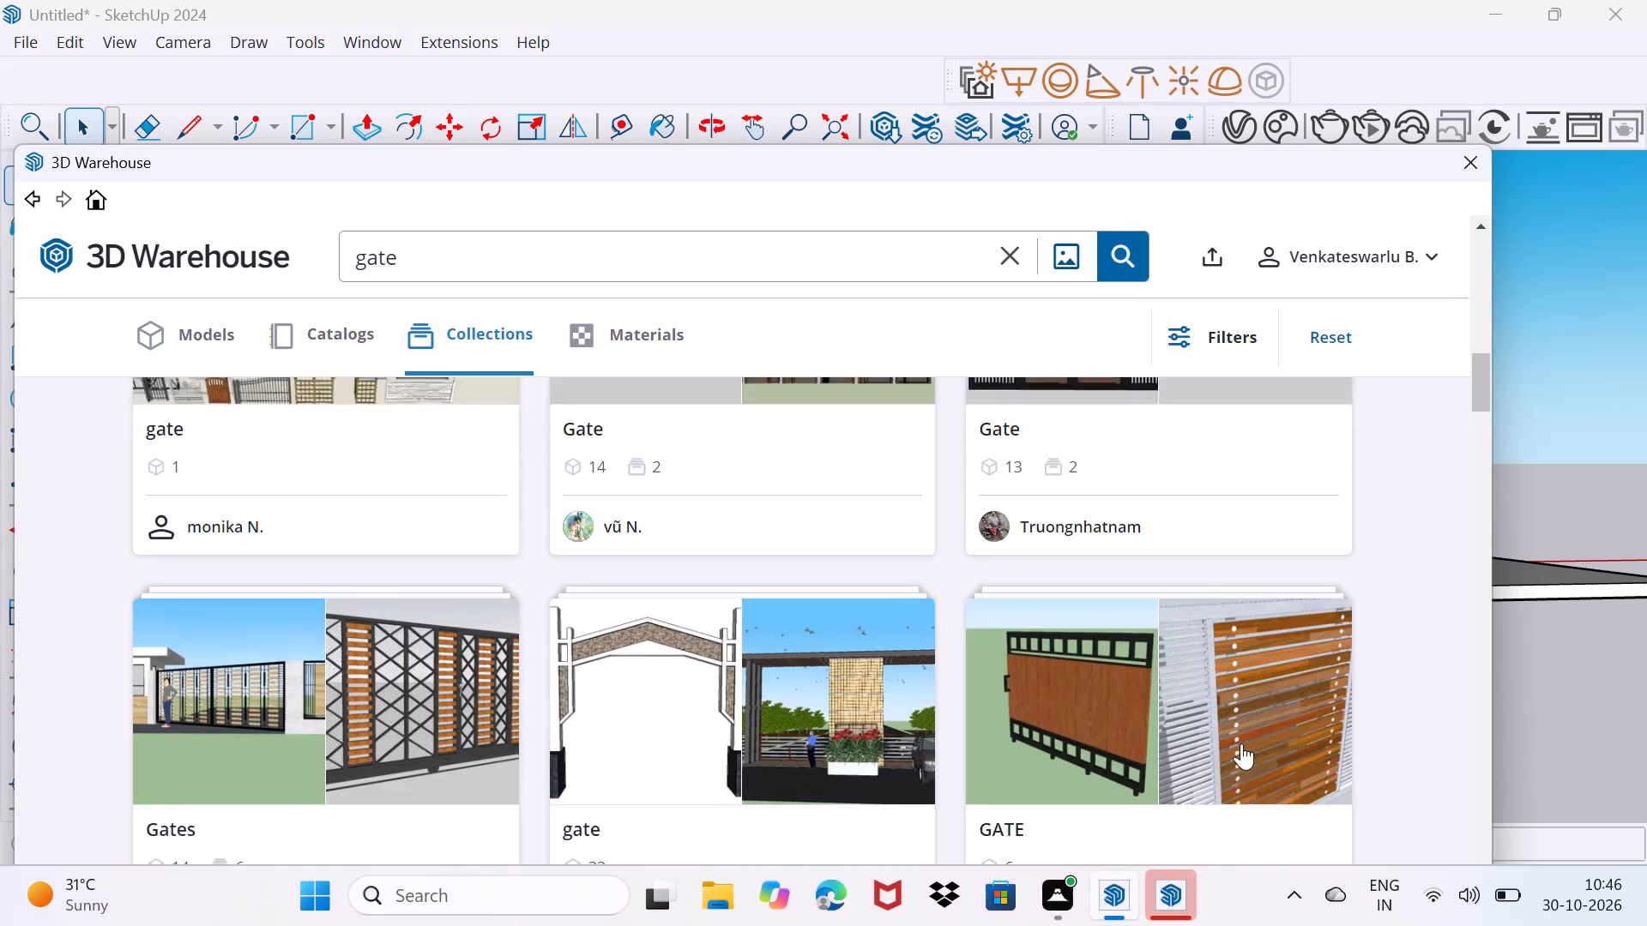
scroll(1240, 739, down, 6)
scroll(1241, 737, up, 4)
scroll(1241, 737, down, 5)
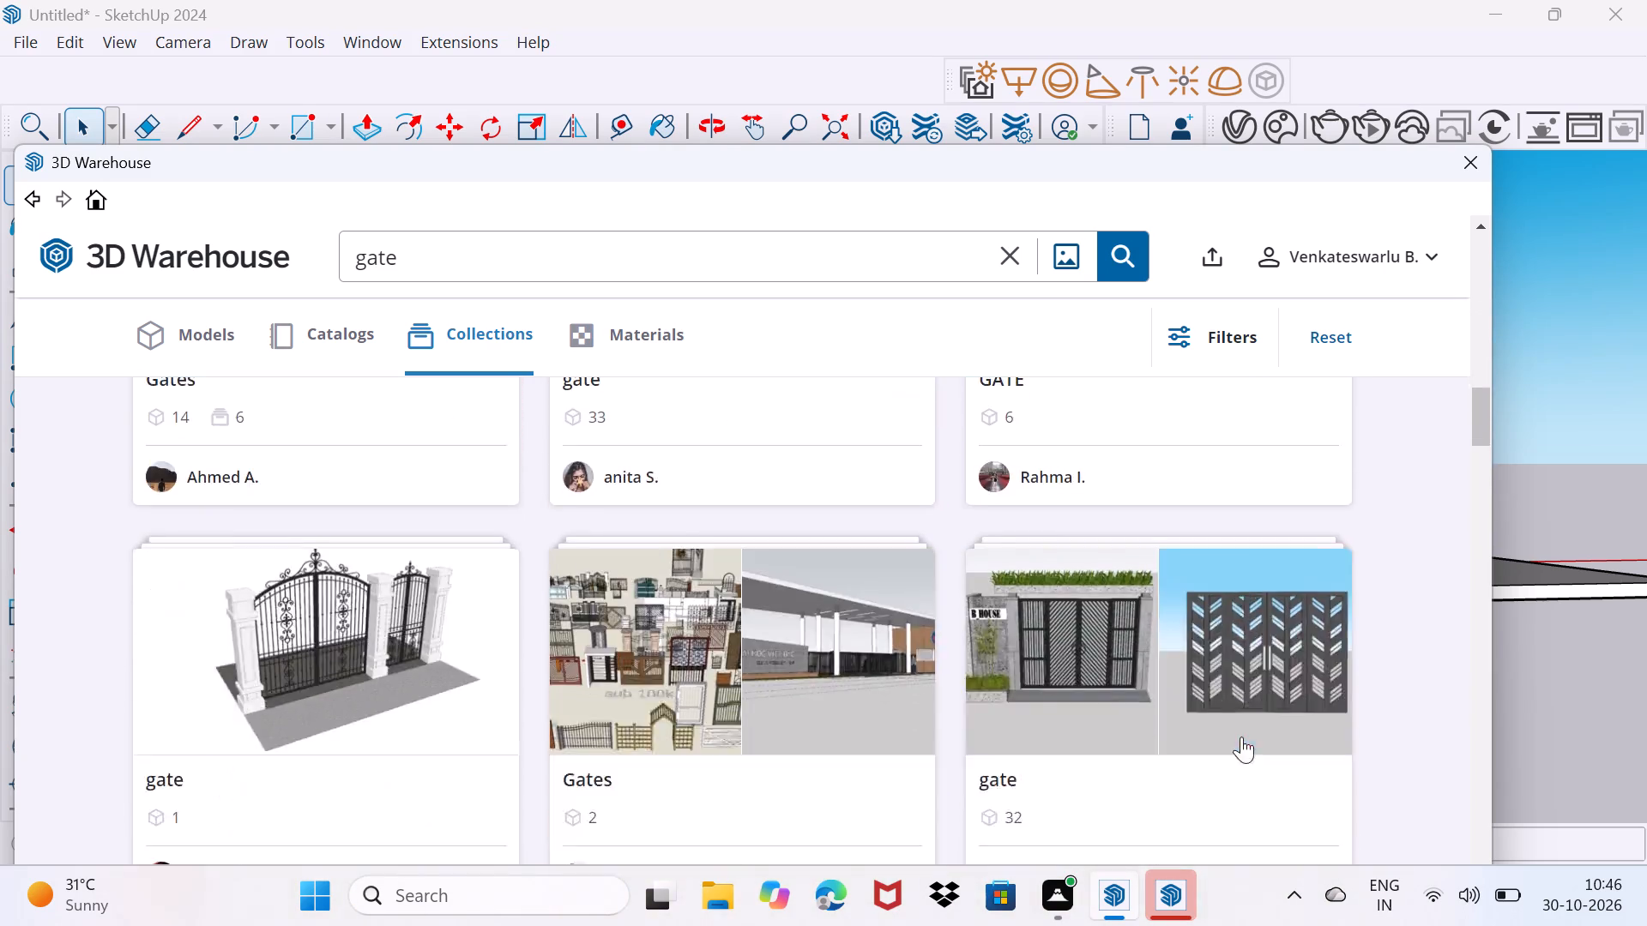
scroll(1241, 737, down, 7)
scroll(1241, 737, up, 1)
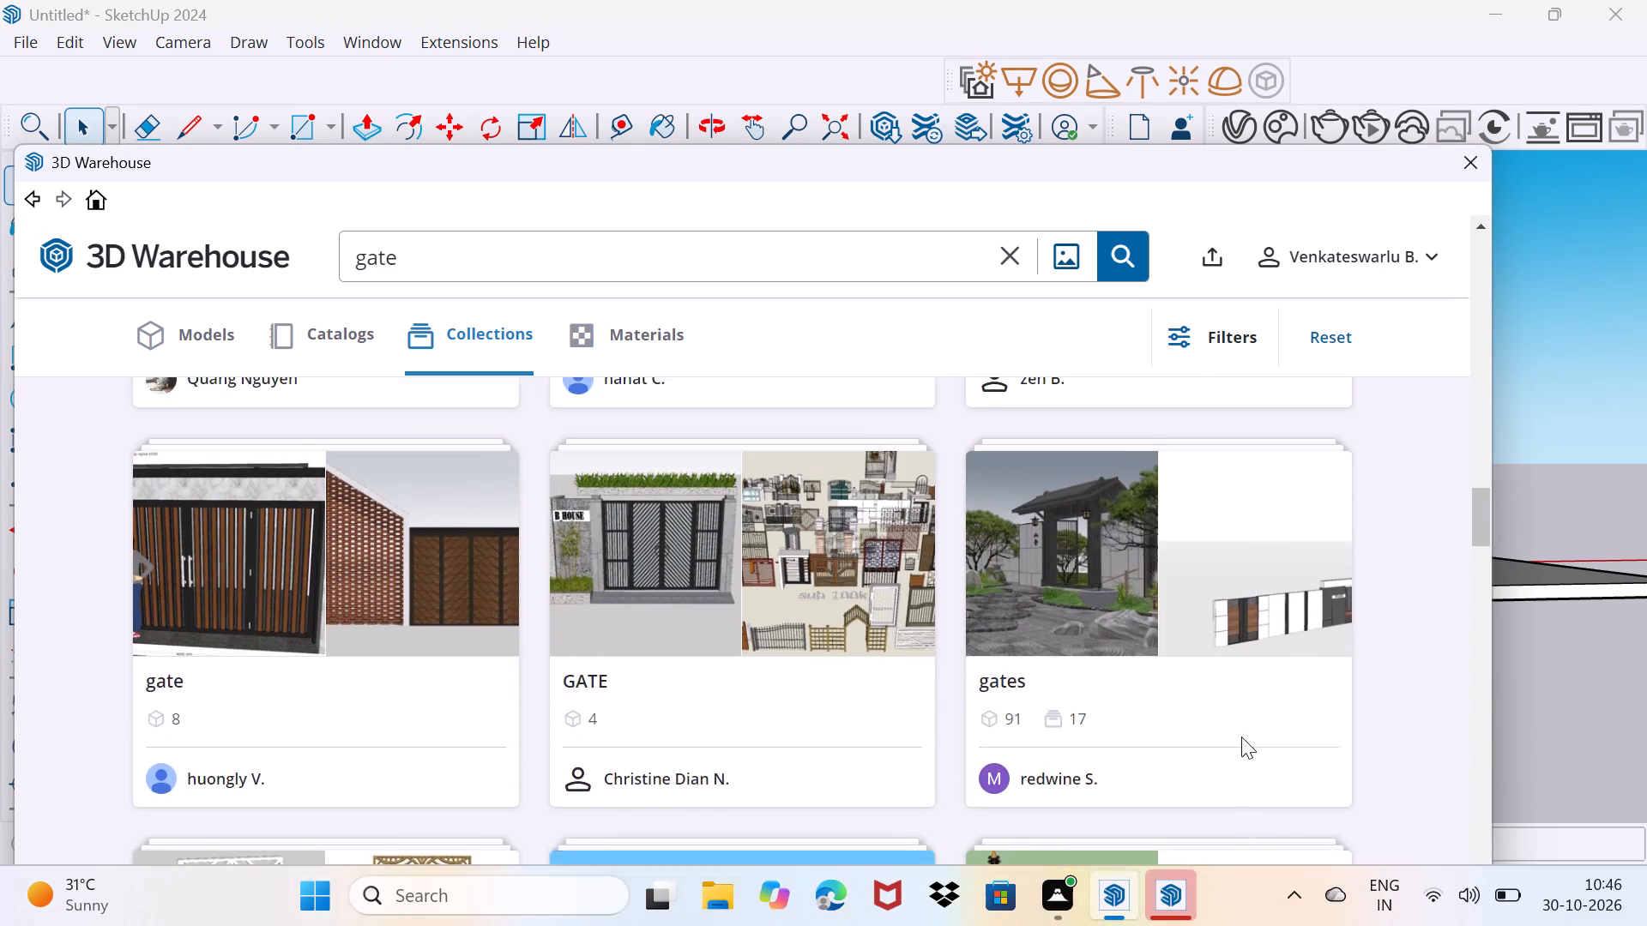
scroll(1241, 737, down, 8)
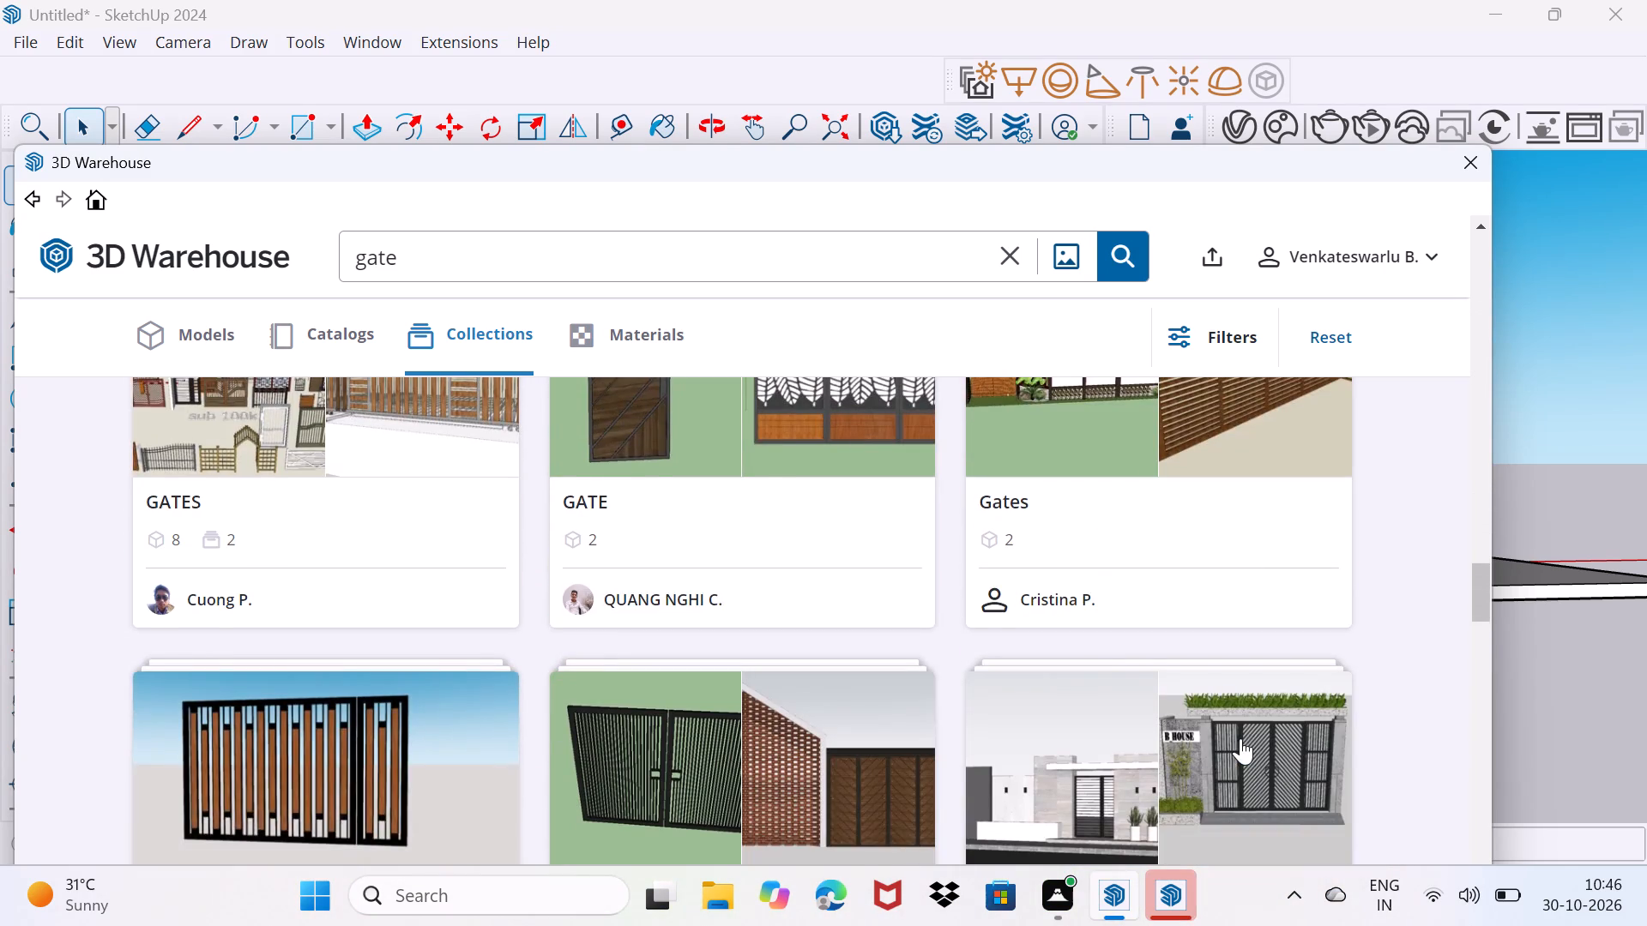
scroll(1240, 738, down, 9)
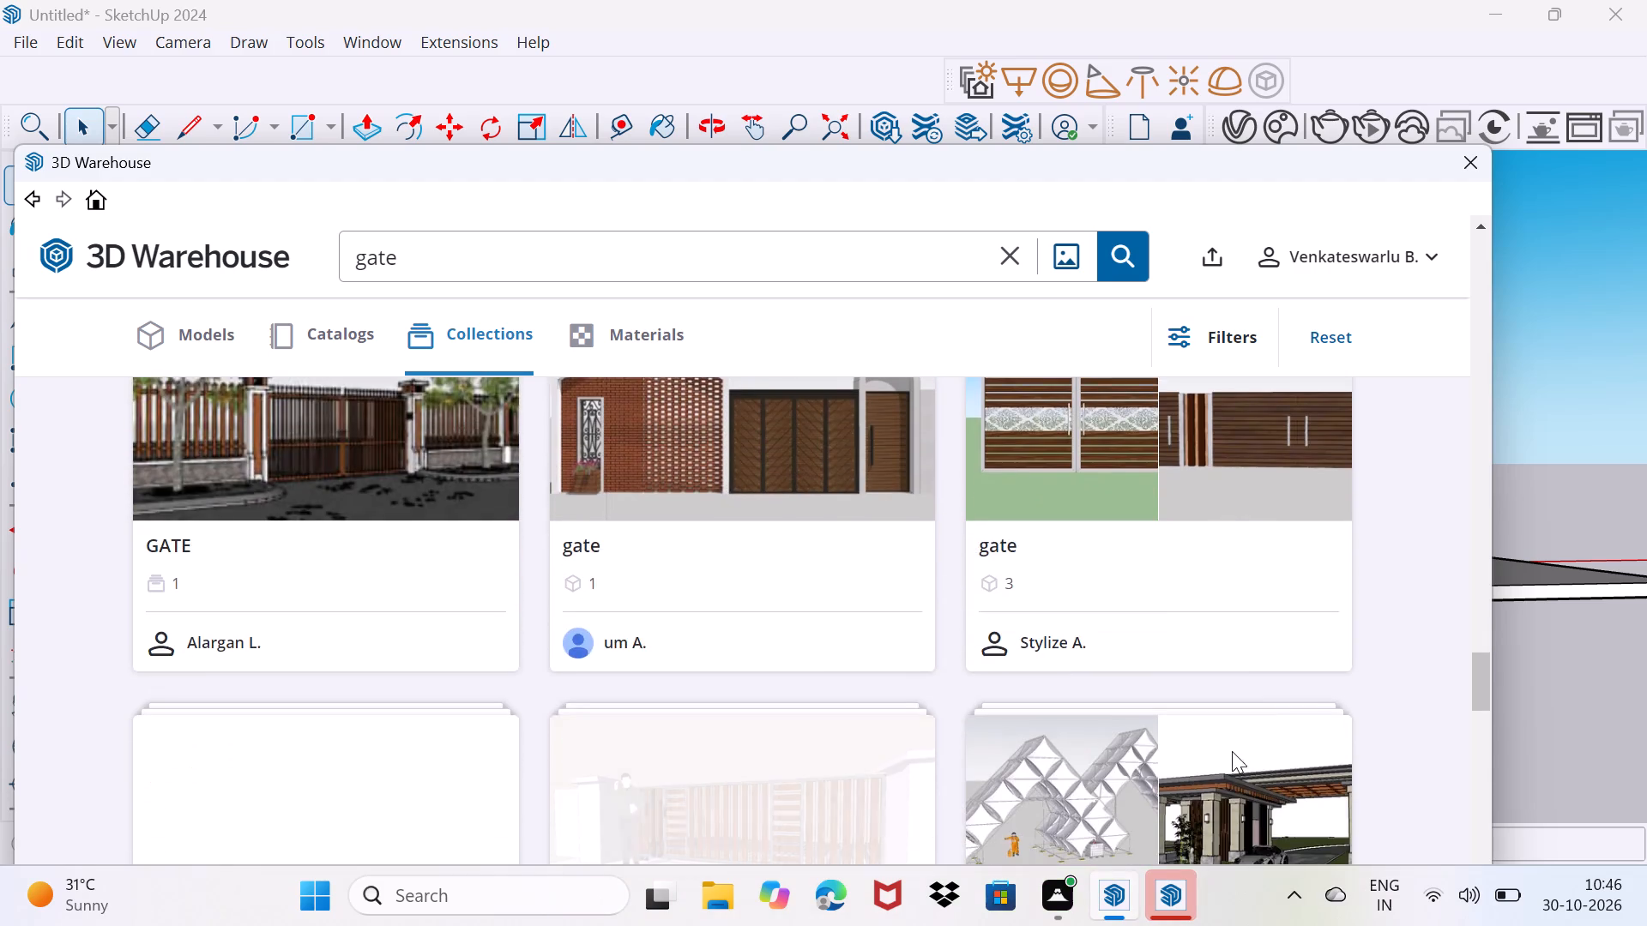
scroll(1232, 751, down, 6)
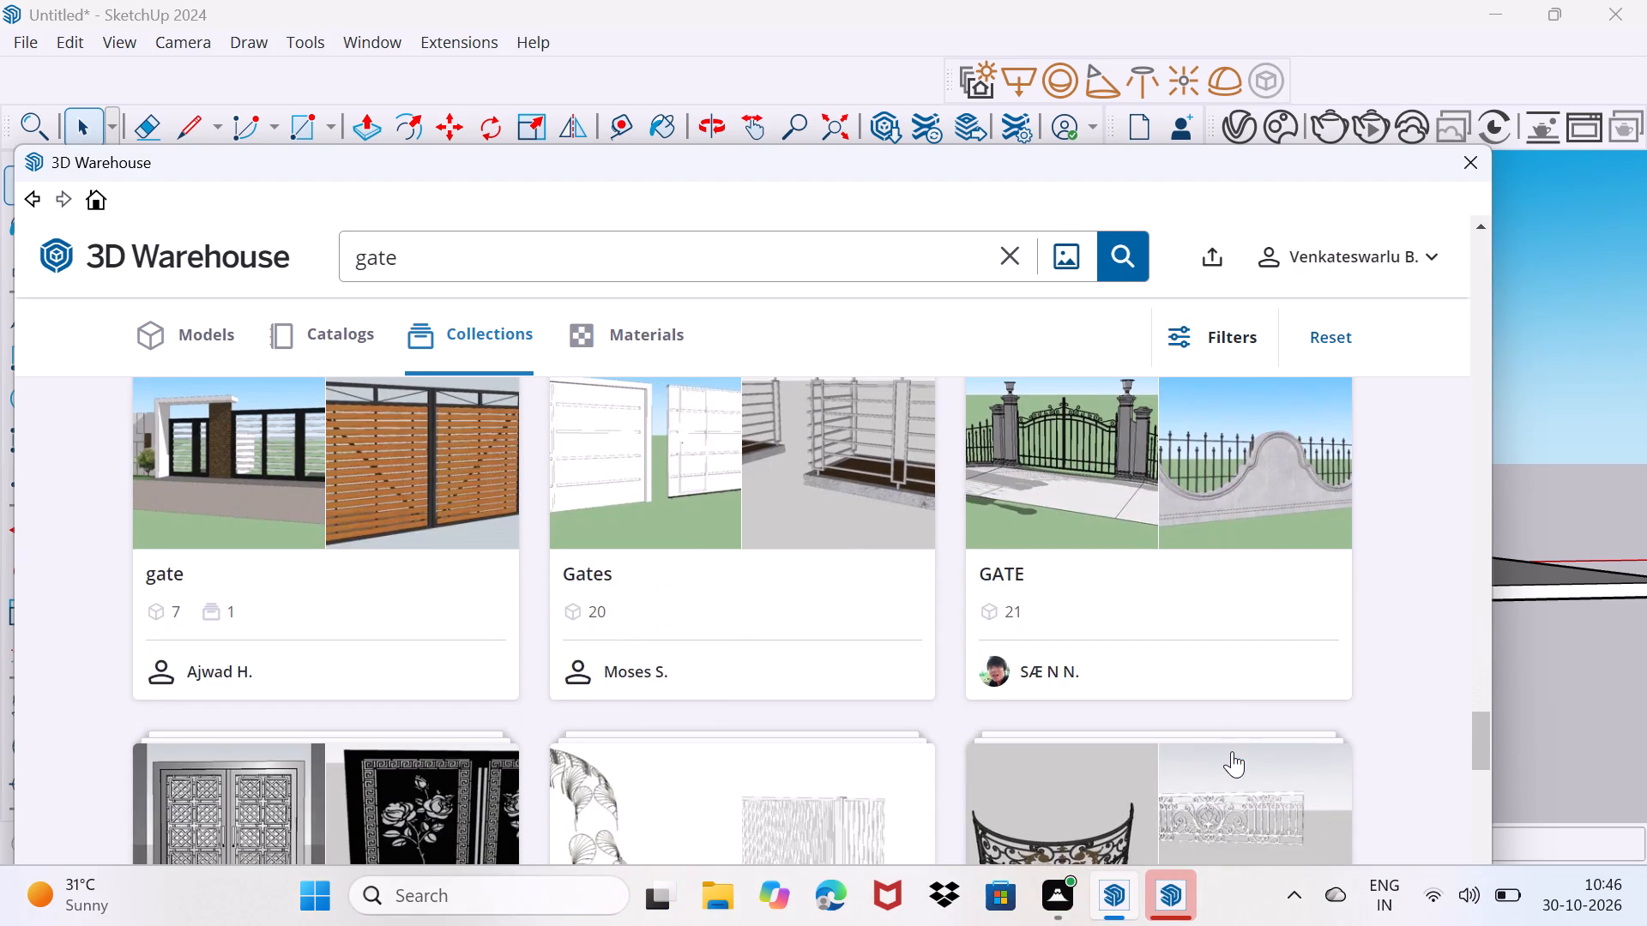
scroll(1232, 751, down, 12)
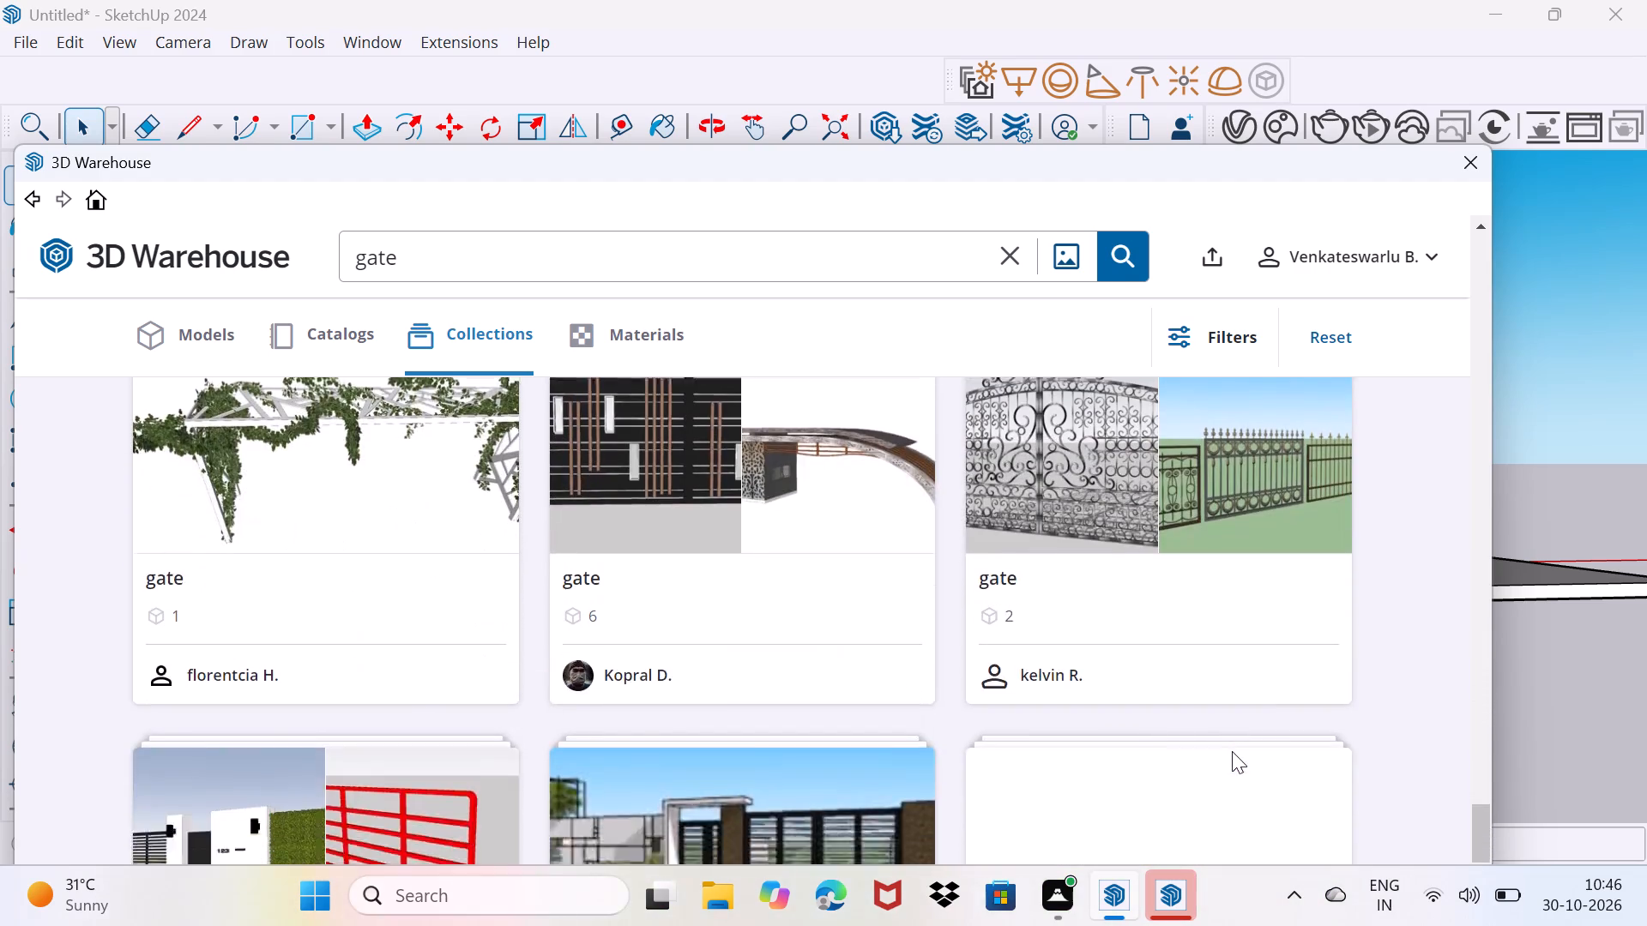
scroll(1232, 751, down, 5)
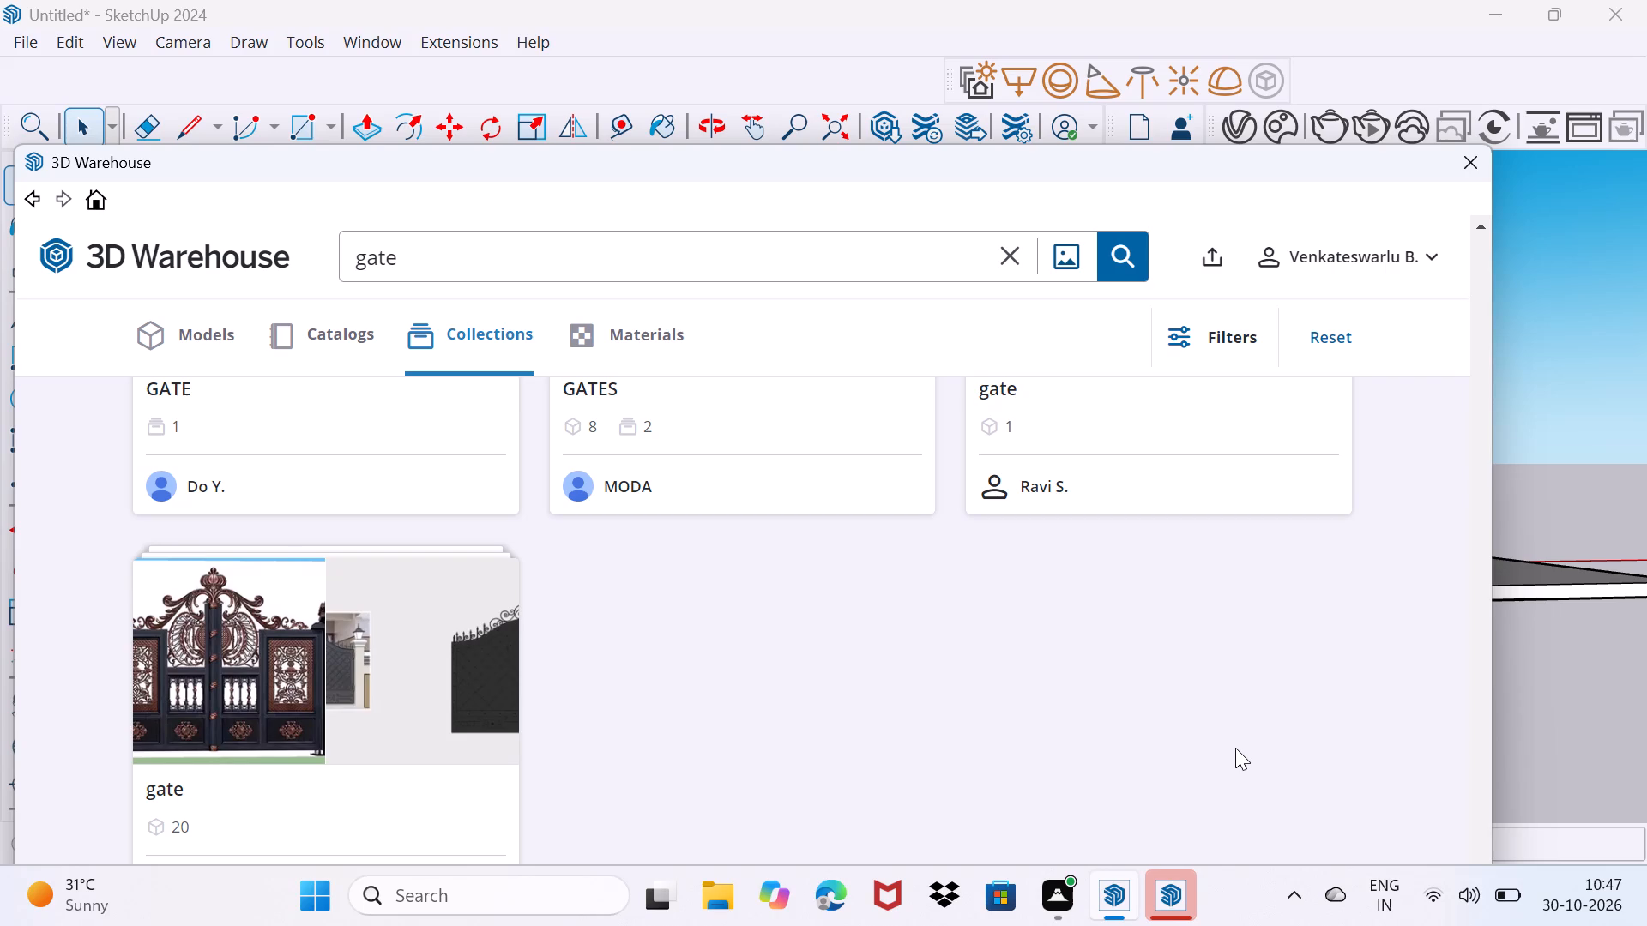
scroll(1235, 748, down, 4)
scroll(1235, 748, up, 19)
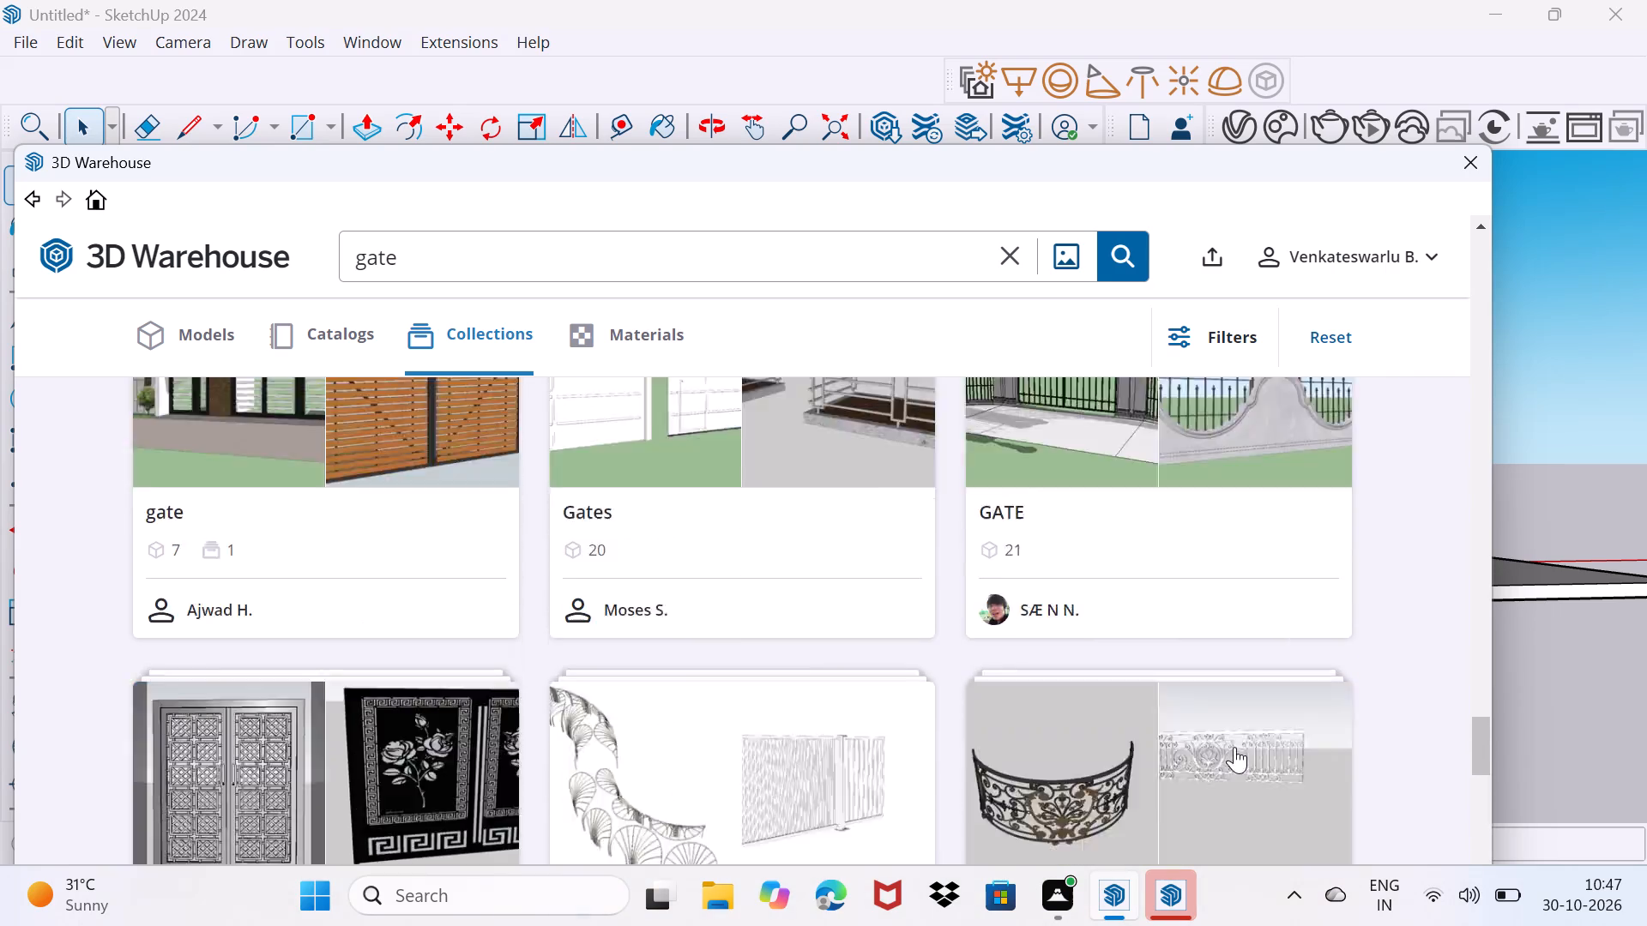
scroll(1234, 747, up, 17)
scroll(1232, 724, up, 6)
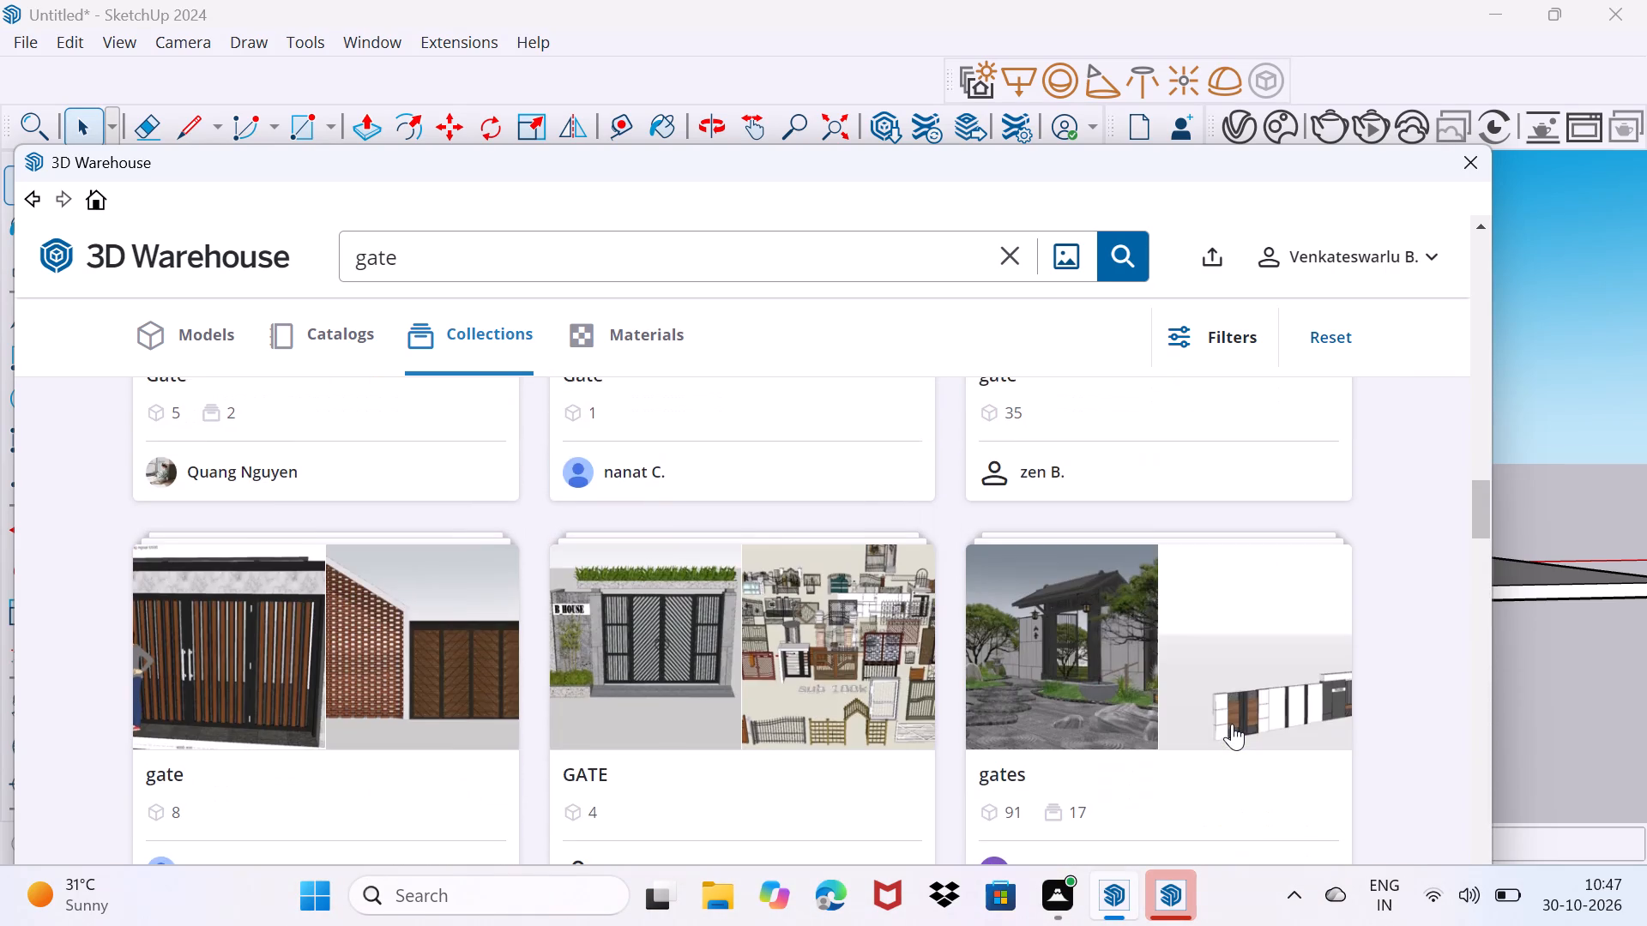
scroll(1255, 724, up, 7)
scroll(981, 714, up, 5)
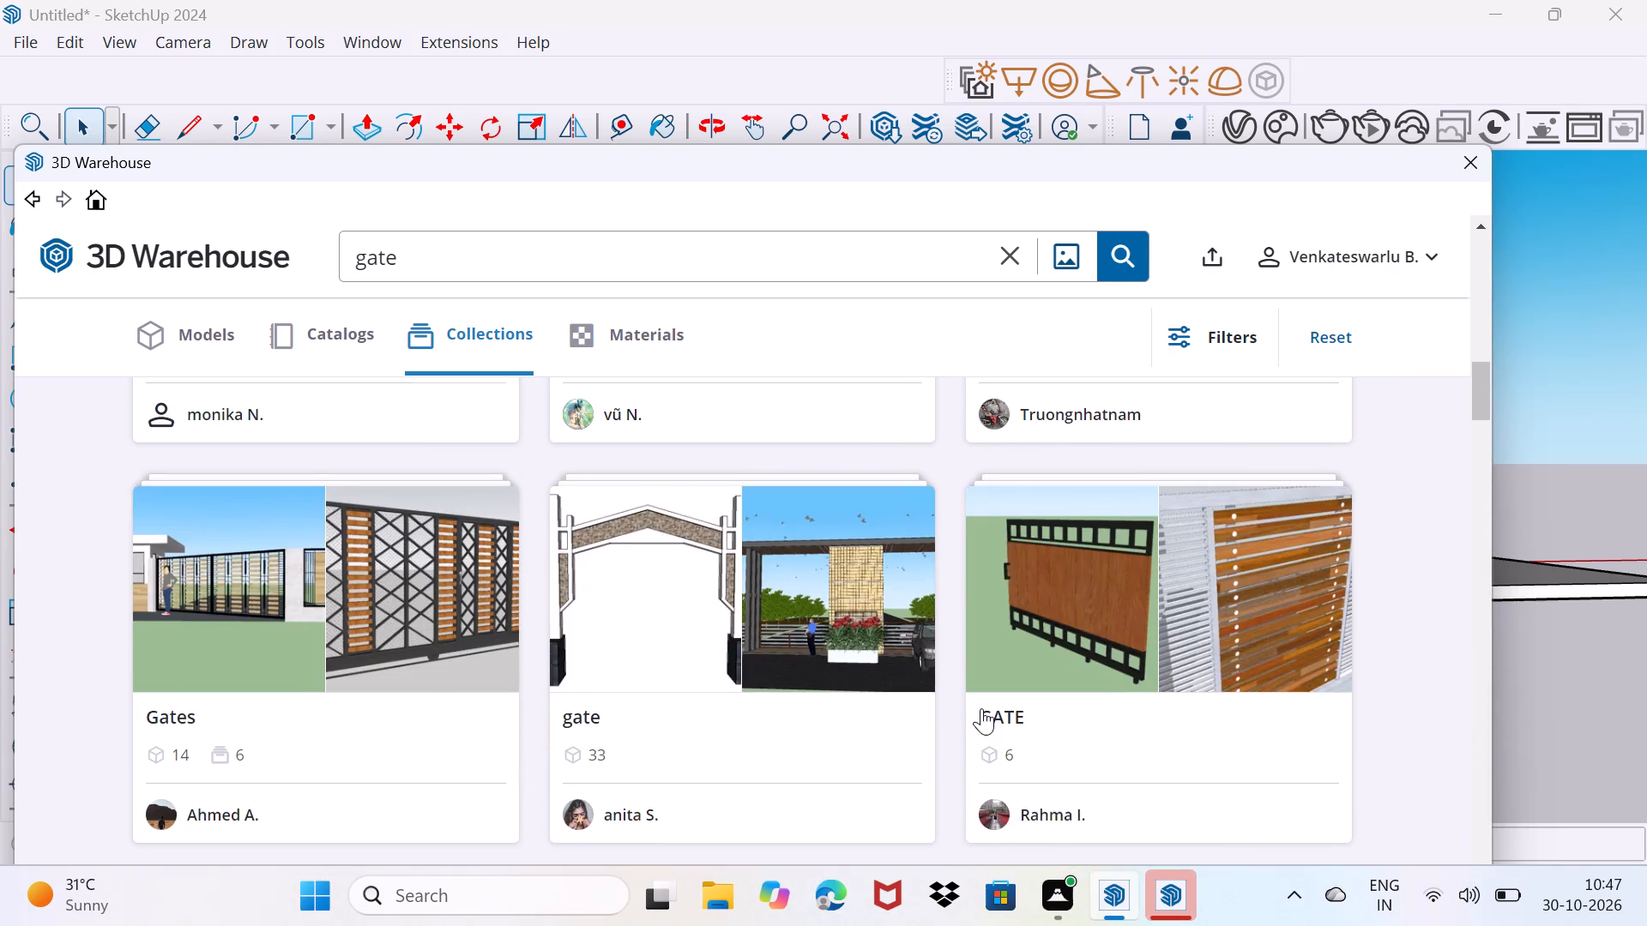
scroll(981, 708, up, 7)
scroll(981, 708, down, 6)
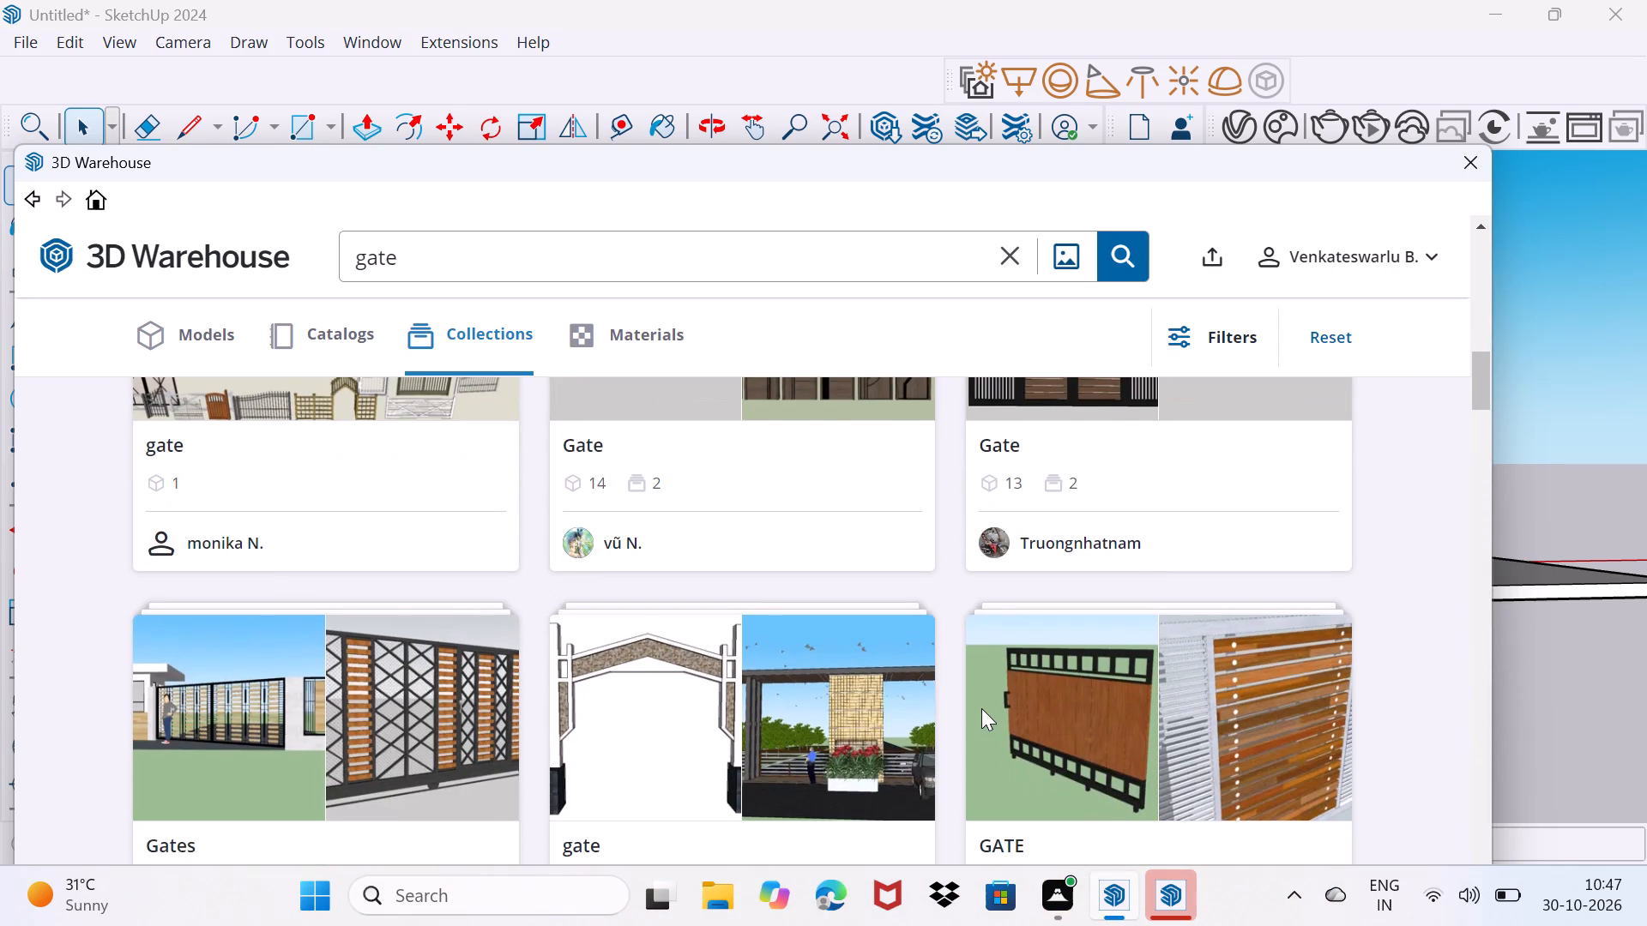
scroll(981, 708, down, 1)
scroll(981, 708, up, 11)
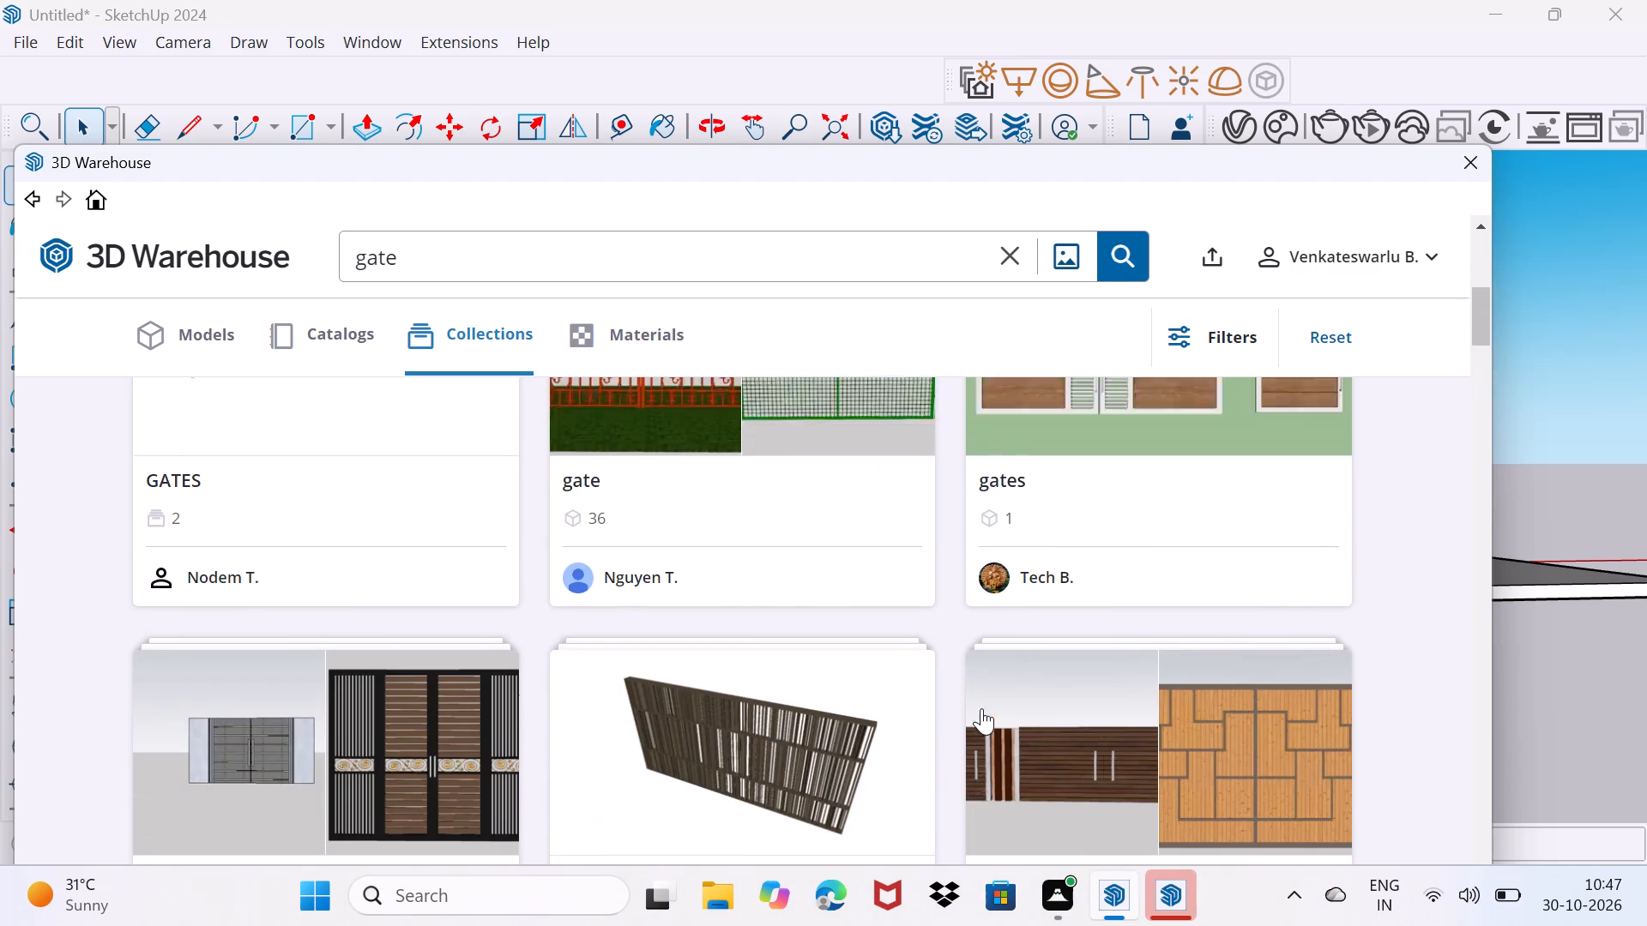
scroll(981, 708, up, 2)
Load the "iron main gate" model from a gate collection and place it at the bottom corner of the ground-floor entrance opening.
click(1138, 622)
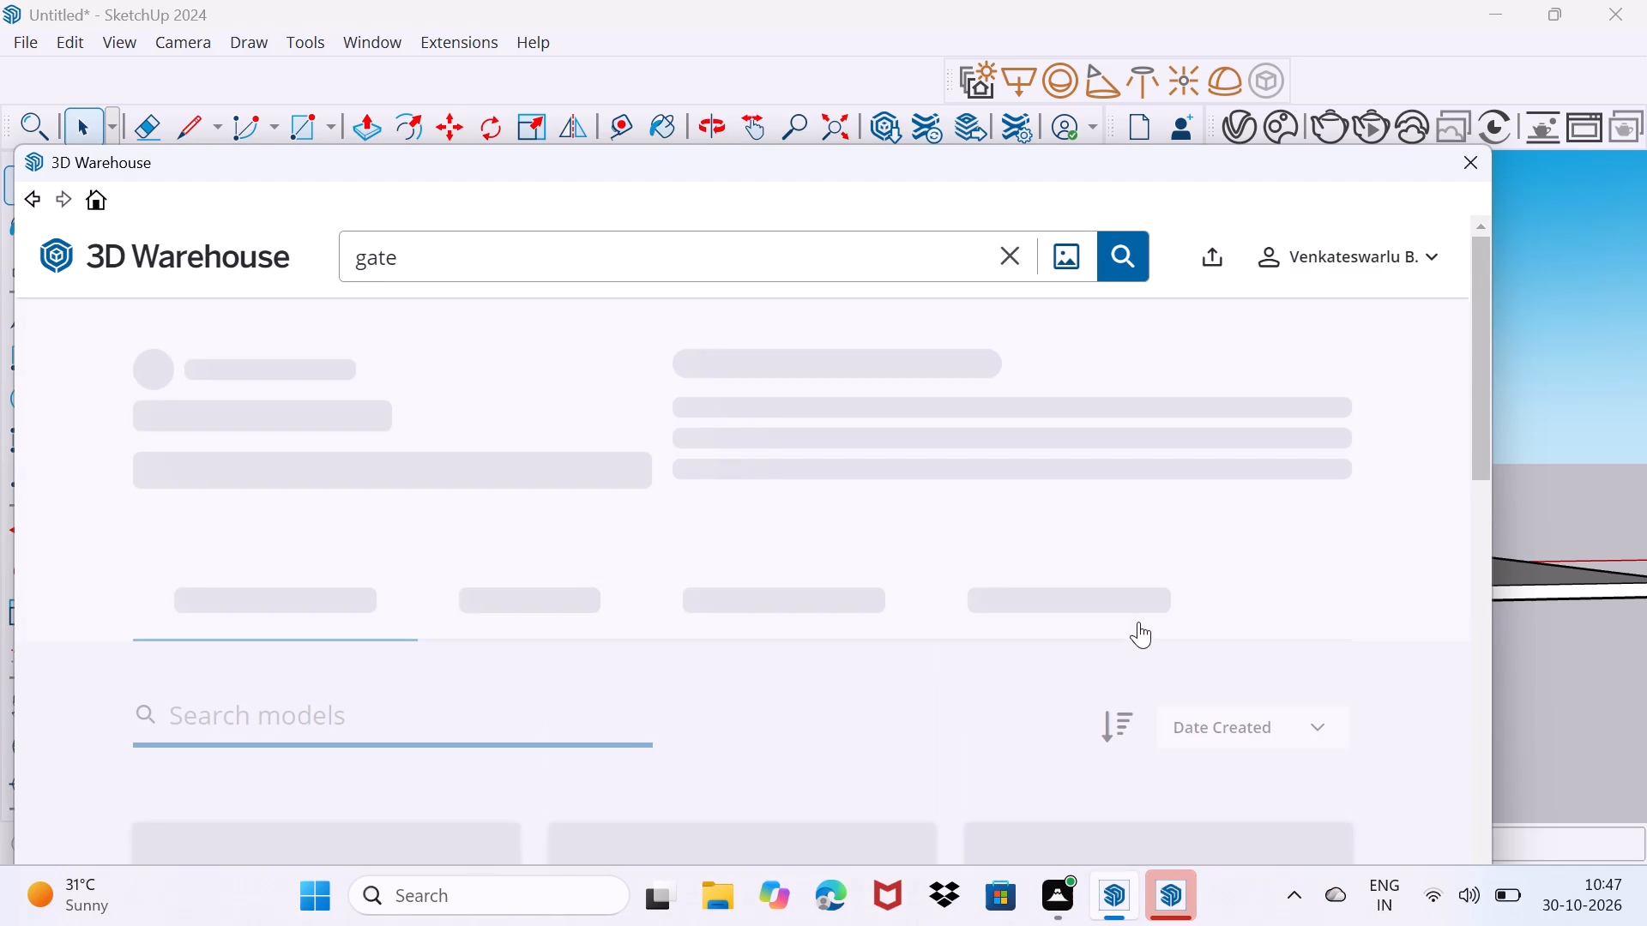
scroll(779, 583, down, 5)
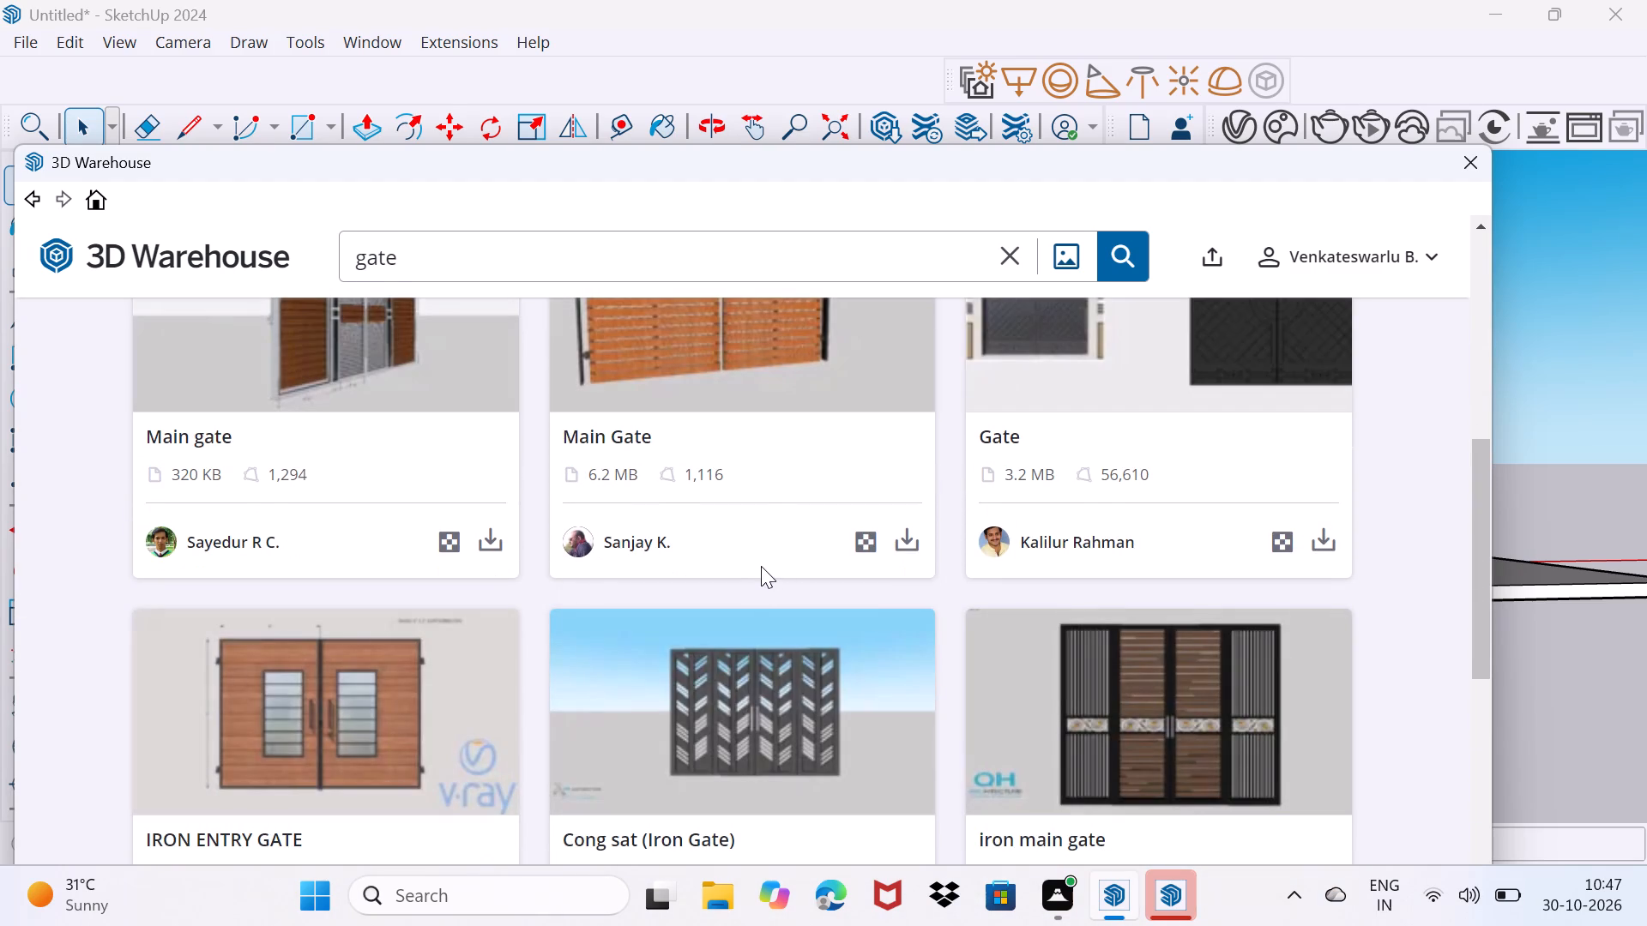
scroll(761, 566, down, 4)
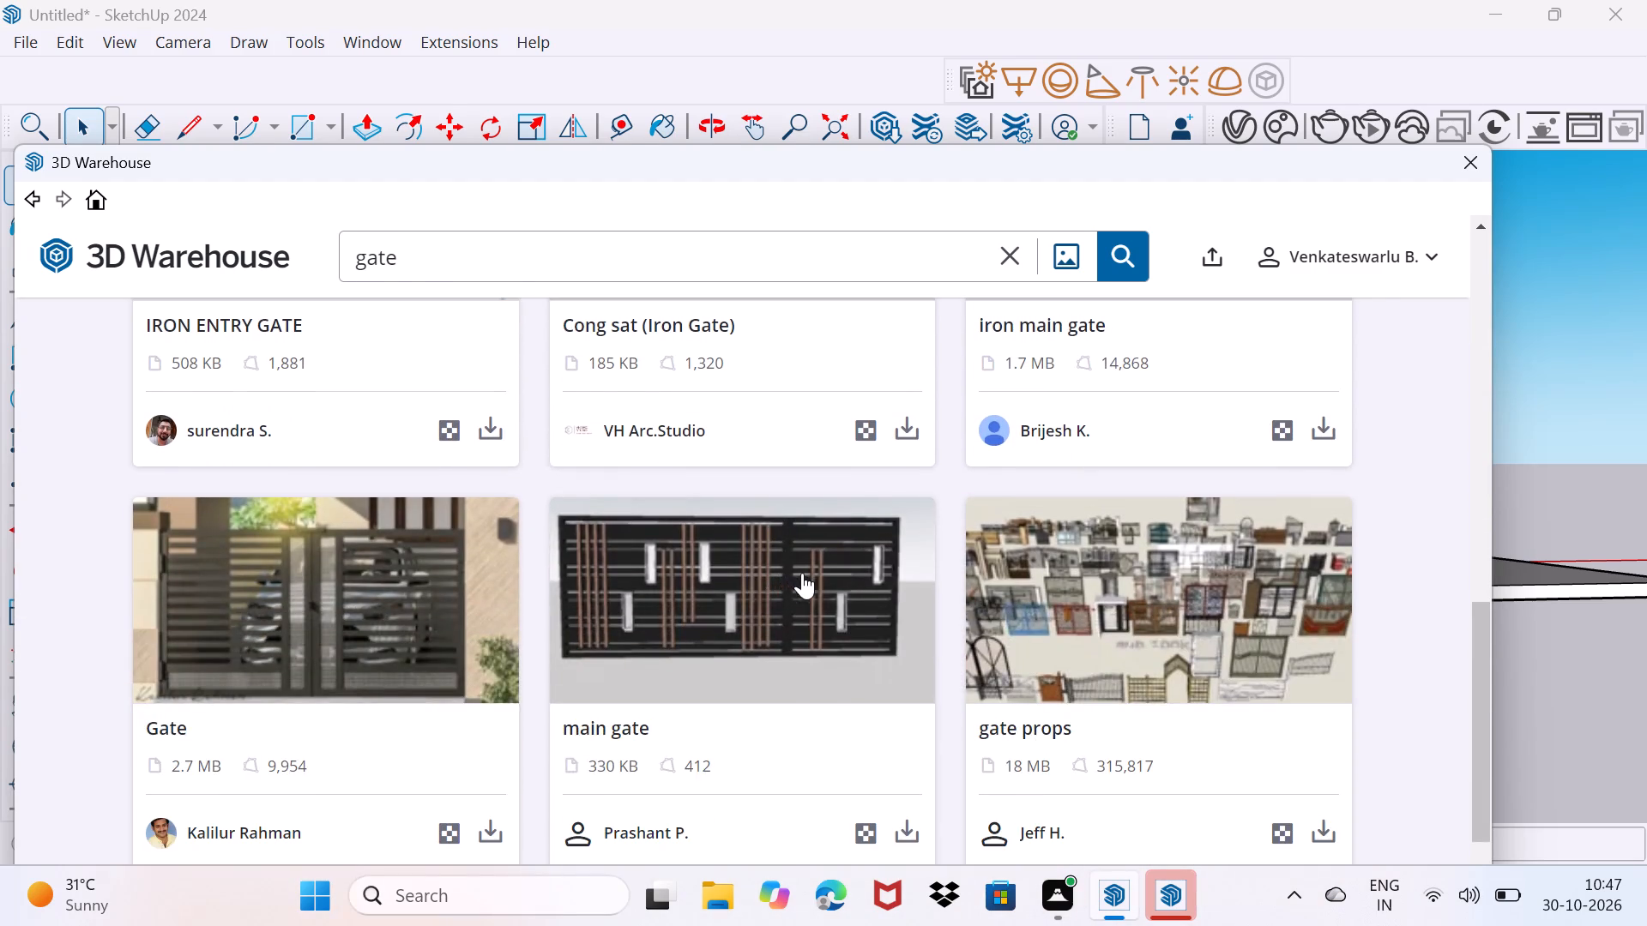
scroll(803, 573, up, 2)
click(1314, 685)
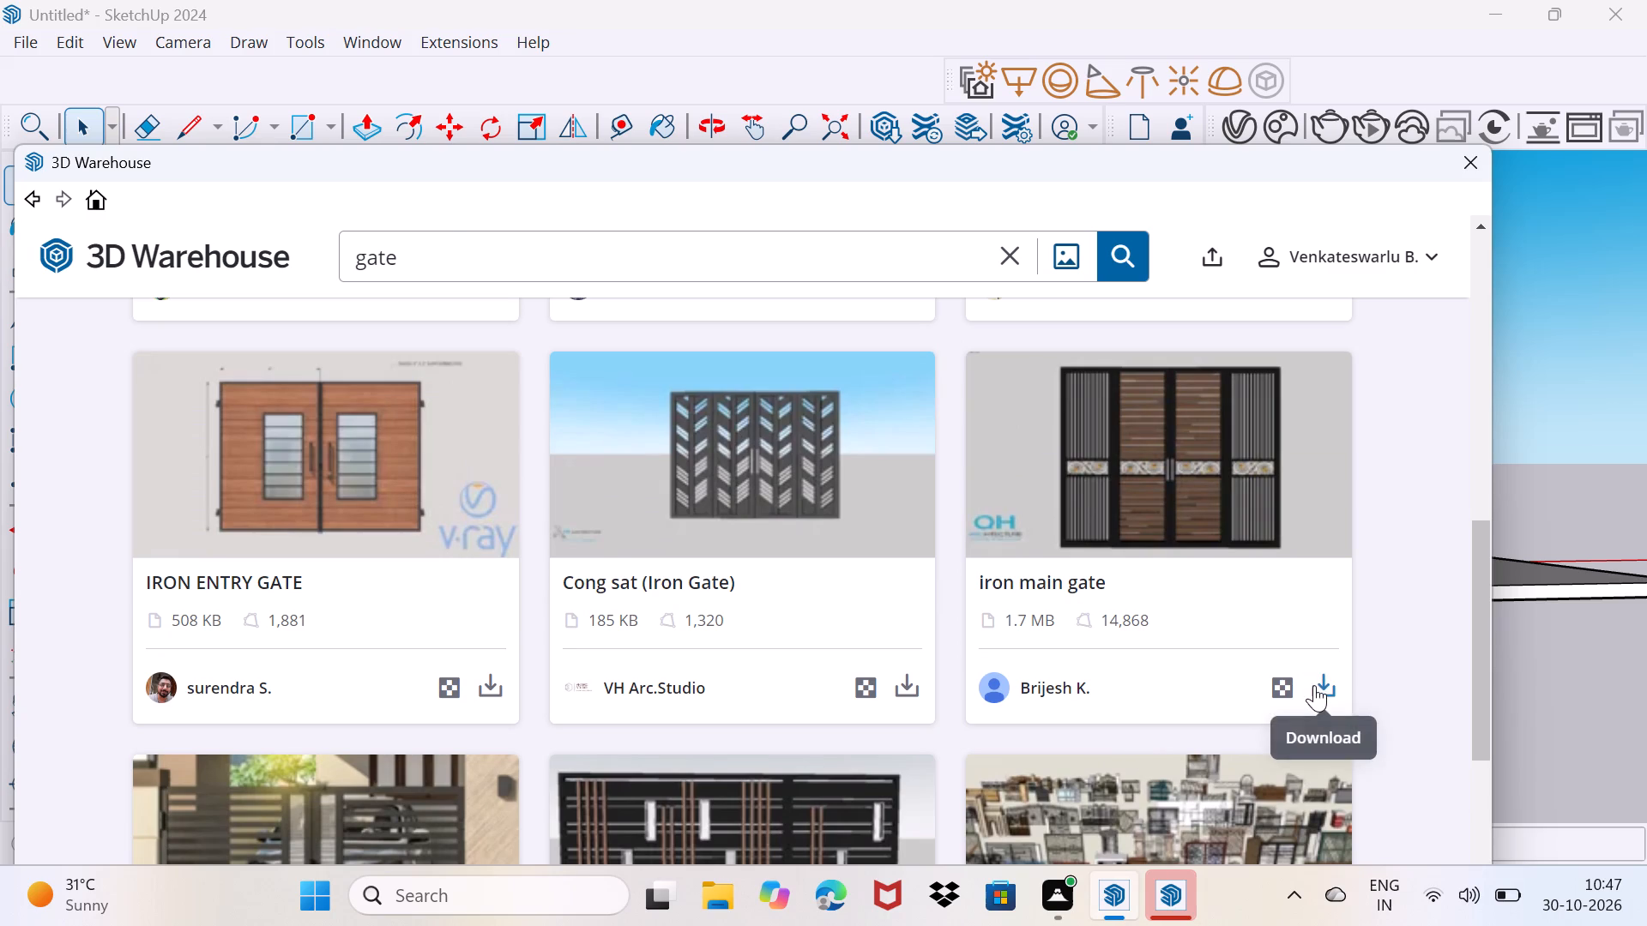
click(673, 605)
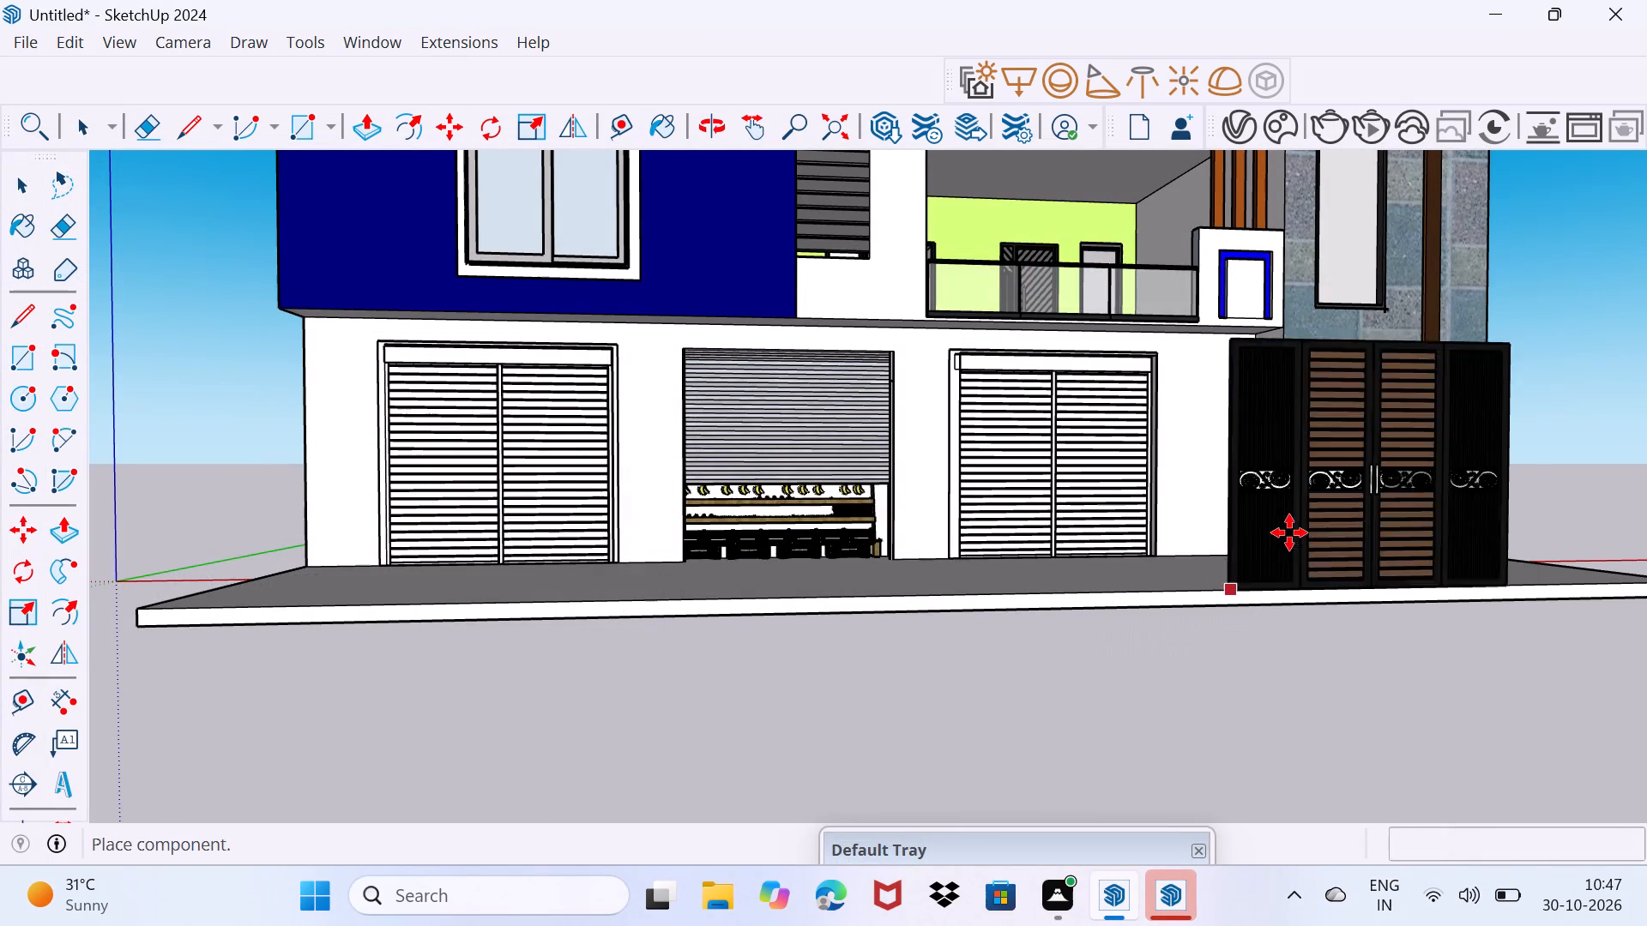
scroll(1289, 532, up, 4)
middle_drag(1294, 528, 1183, 578)
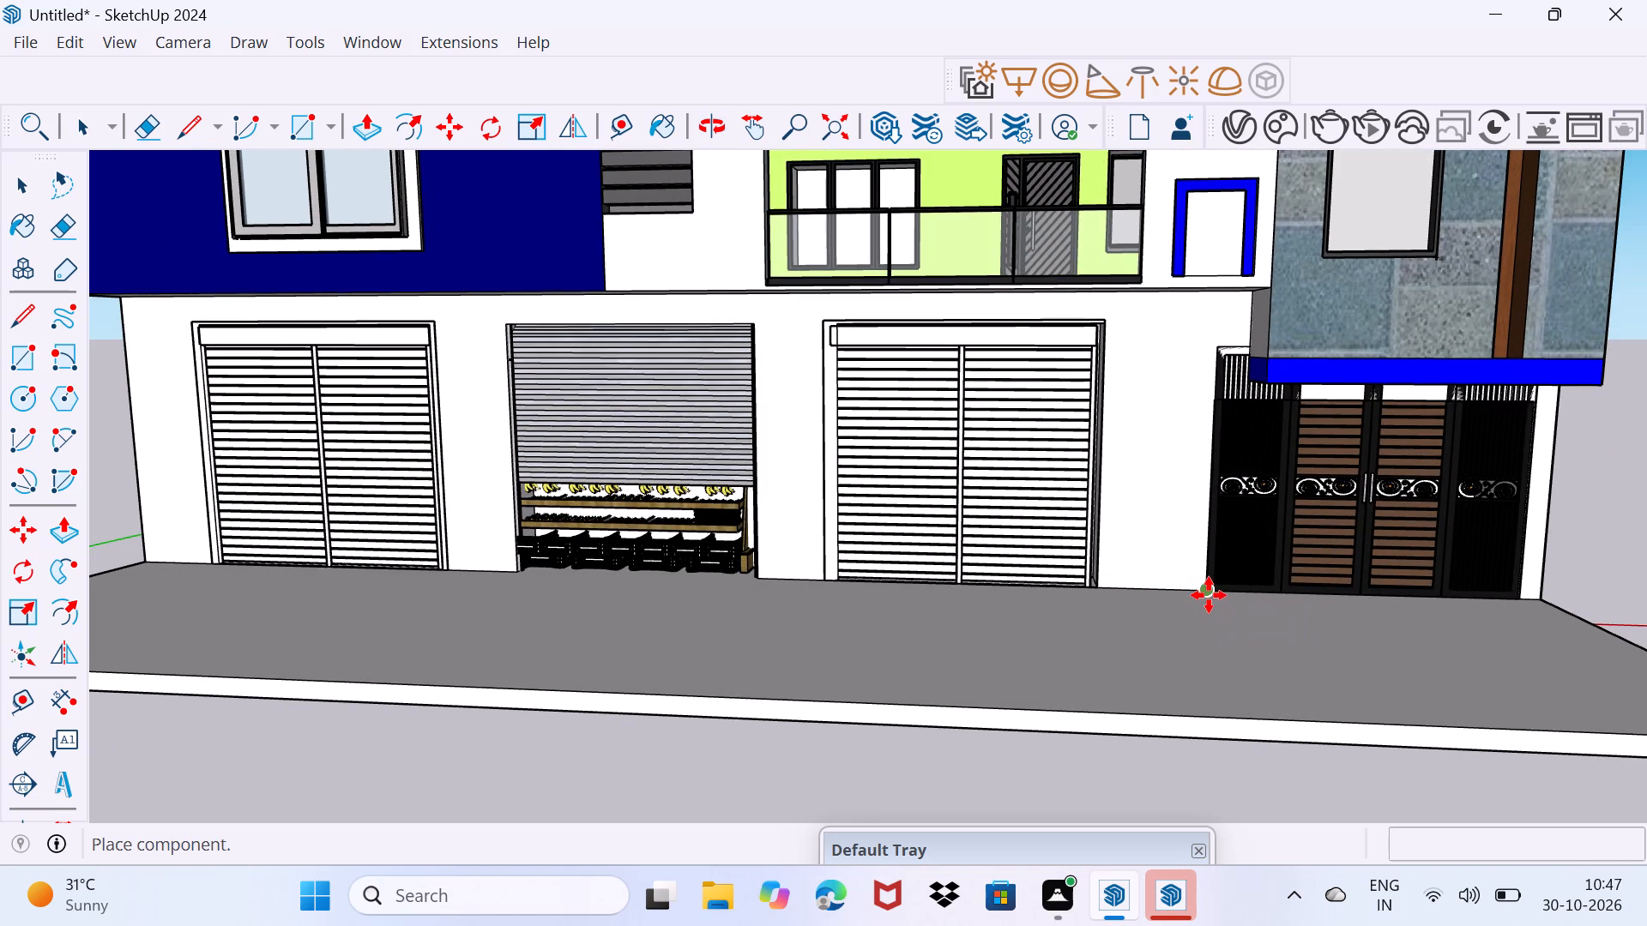
click(1209, 595)
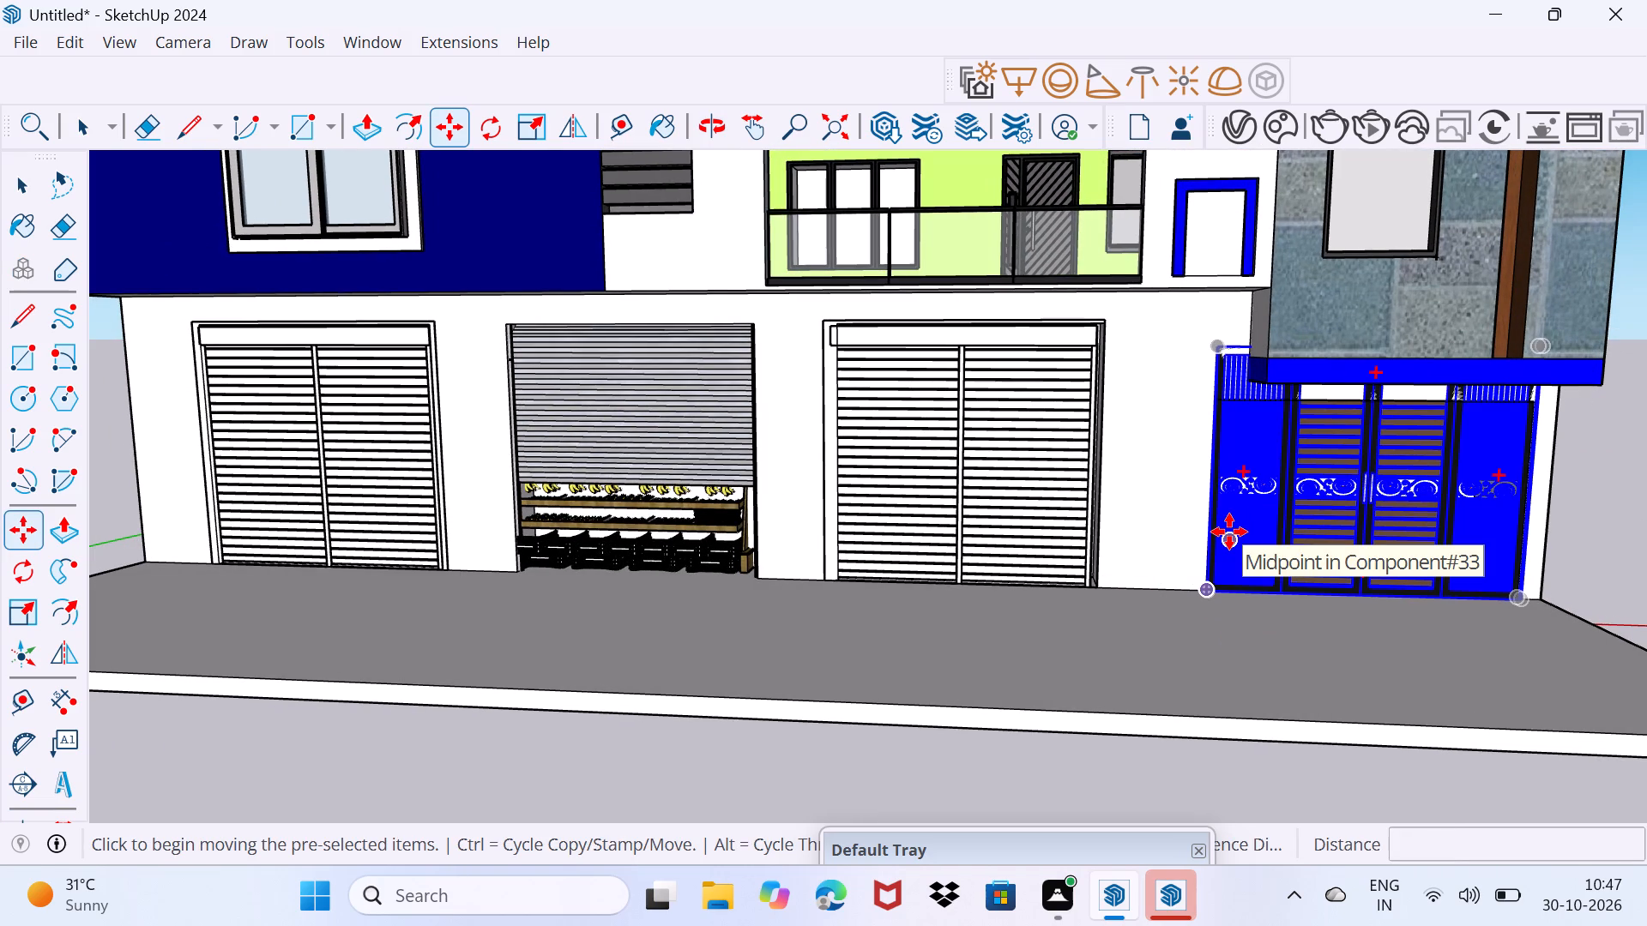
Scale the entrance gate down uniformly from its far bottom corner so its height fits beneath the blue ledge.
key(s)
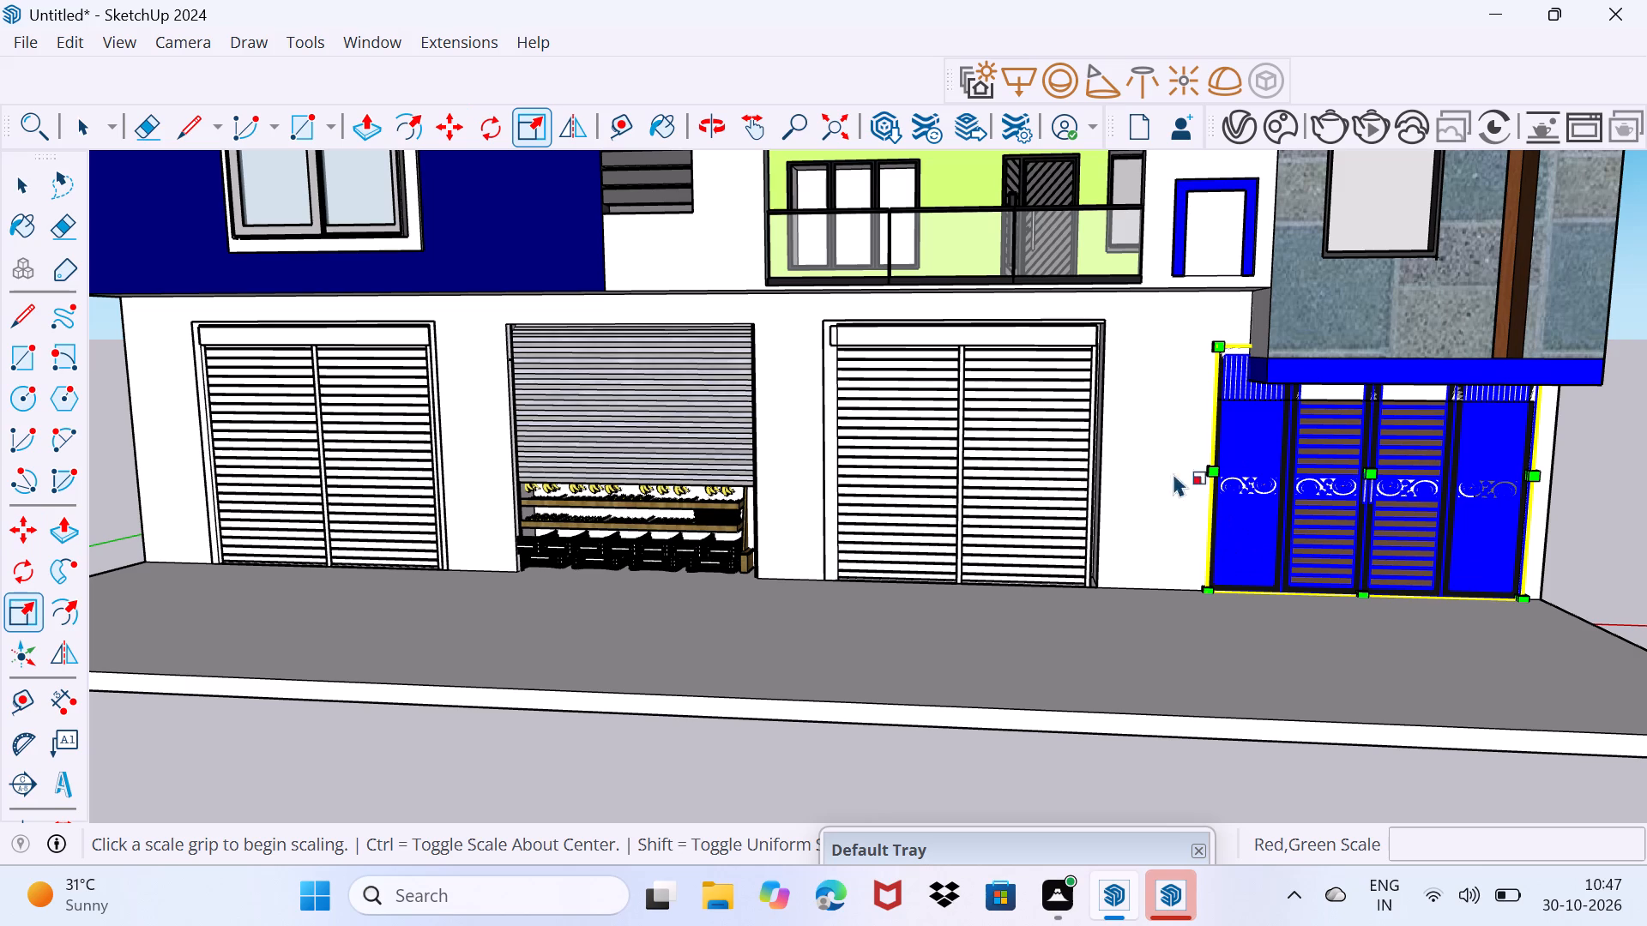
middle_drag(1276, 439, 1352, 386)
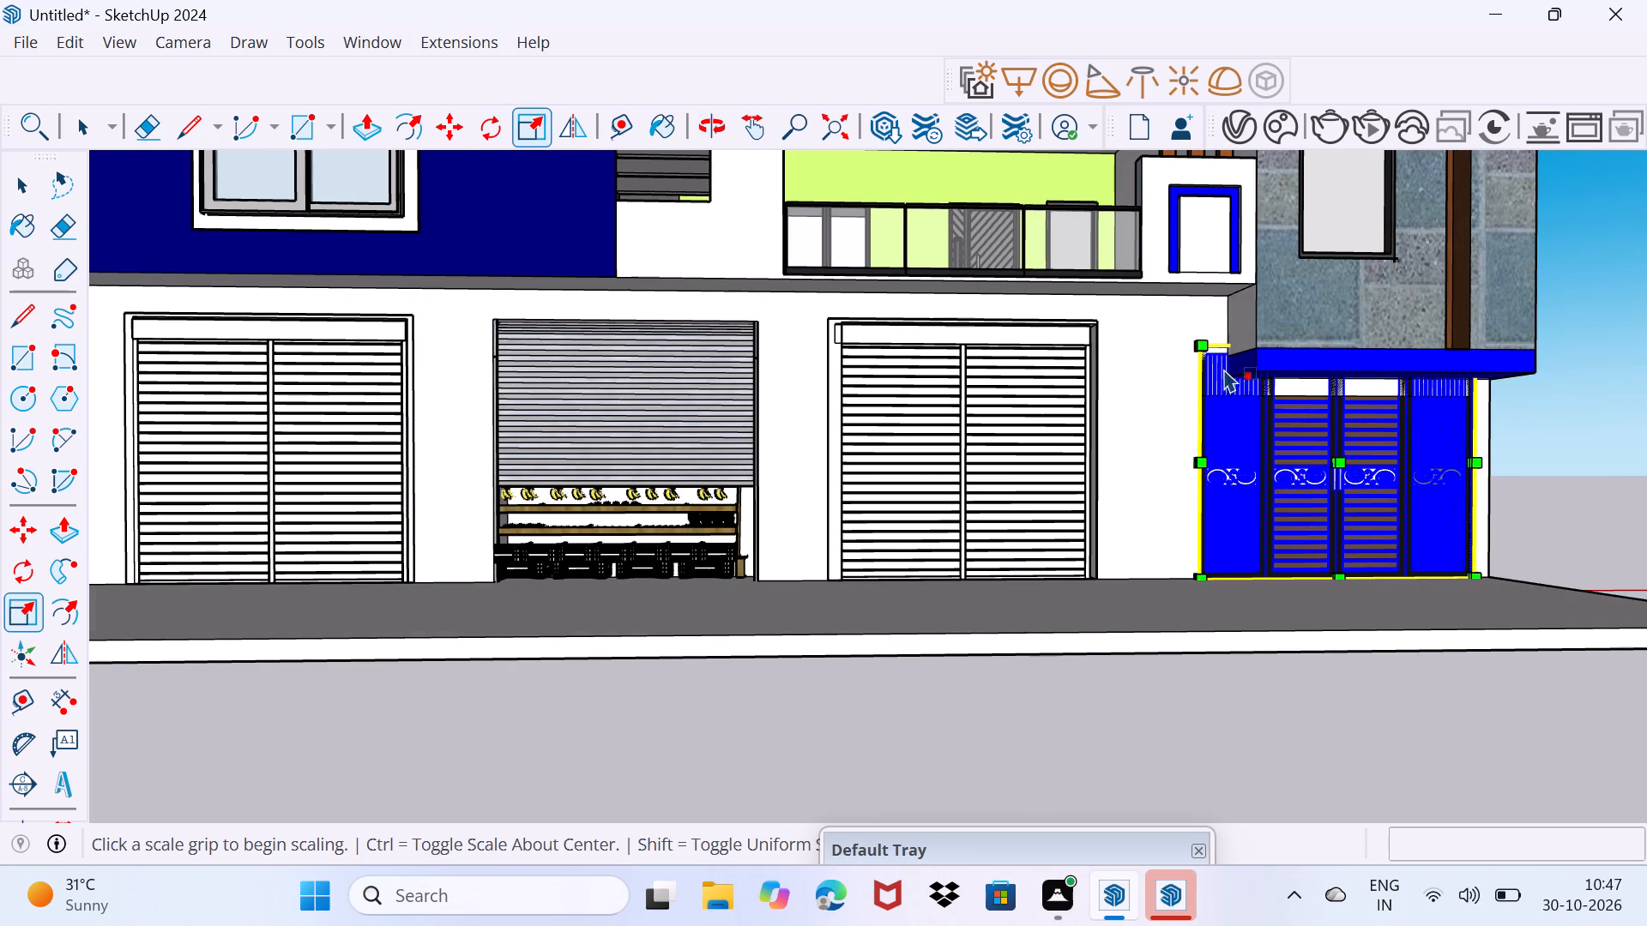
drag(1209, 341, 1240, 395)
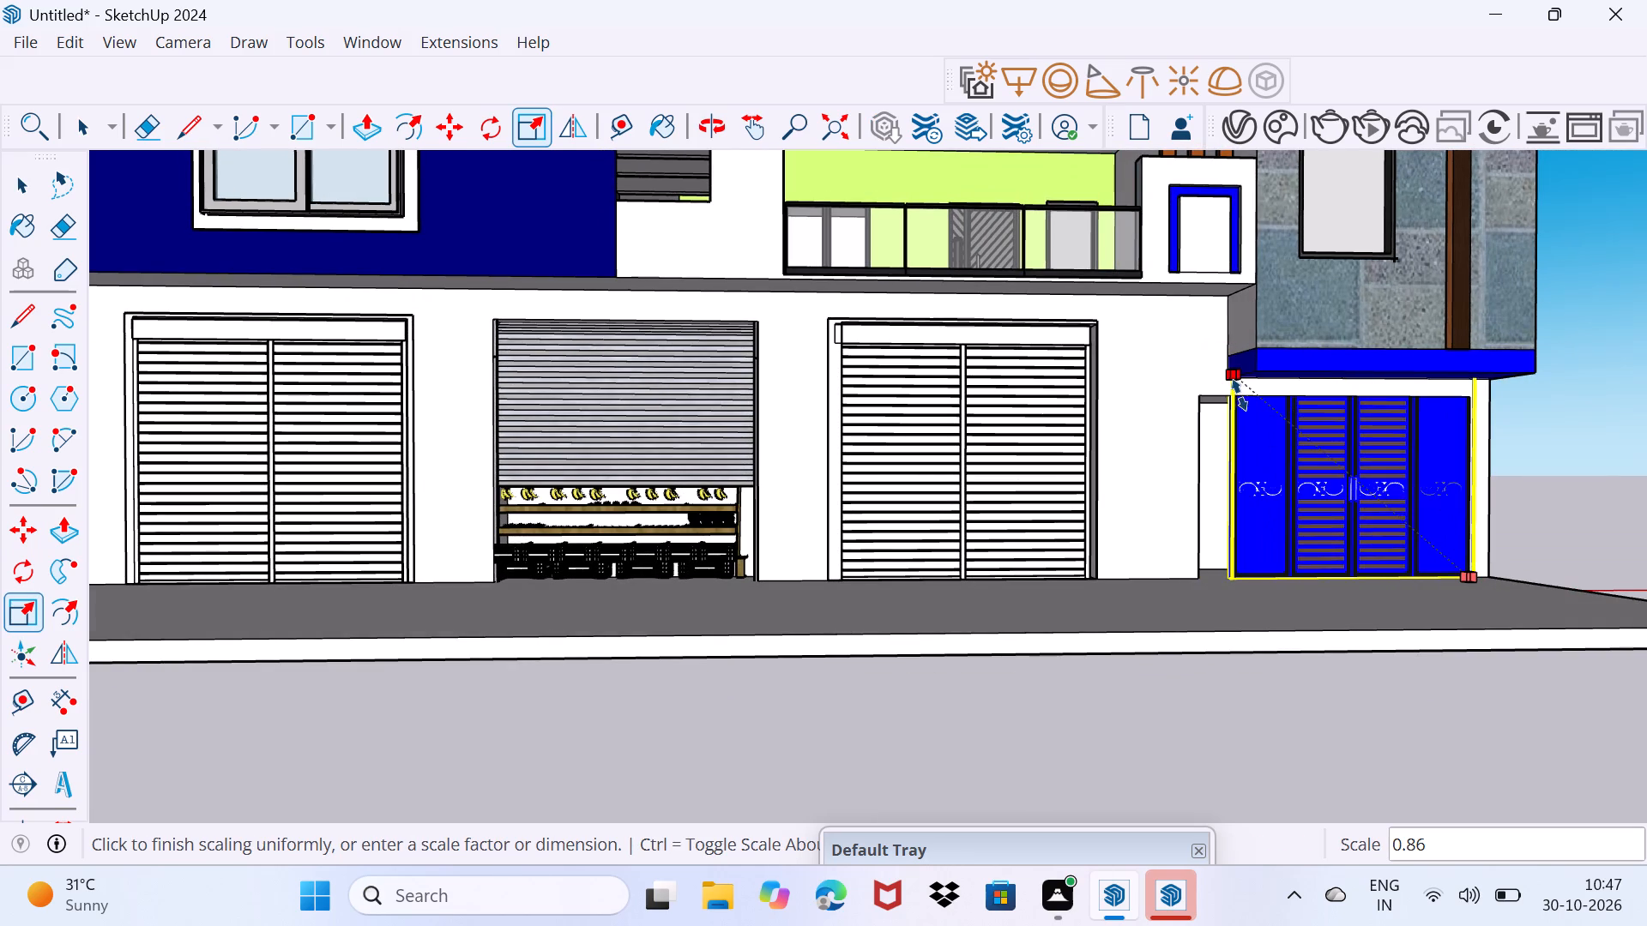
drag(1240, 395, 1250, 411)
Scale the gate's width to about 1.3 along the red axis so it fills the entrance opening, and deselect it.
scroll(1300, 532, up, 2)
middle_drag(1264, 517, 1302, 547)
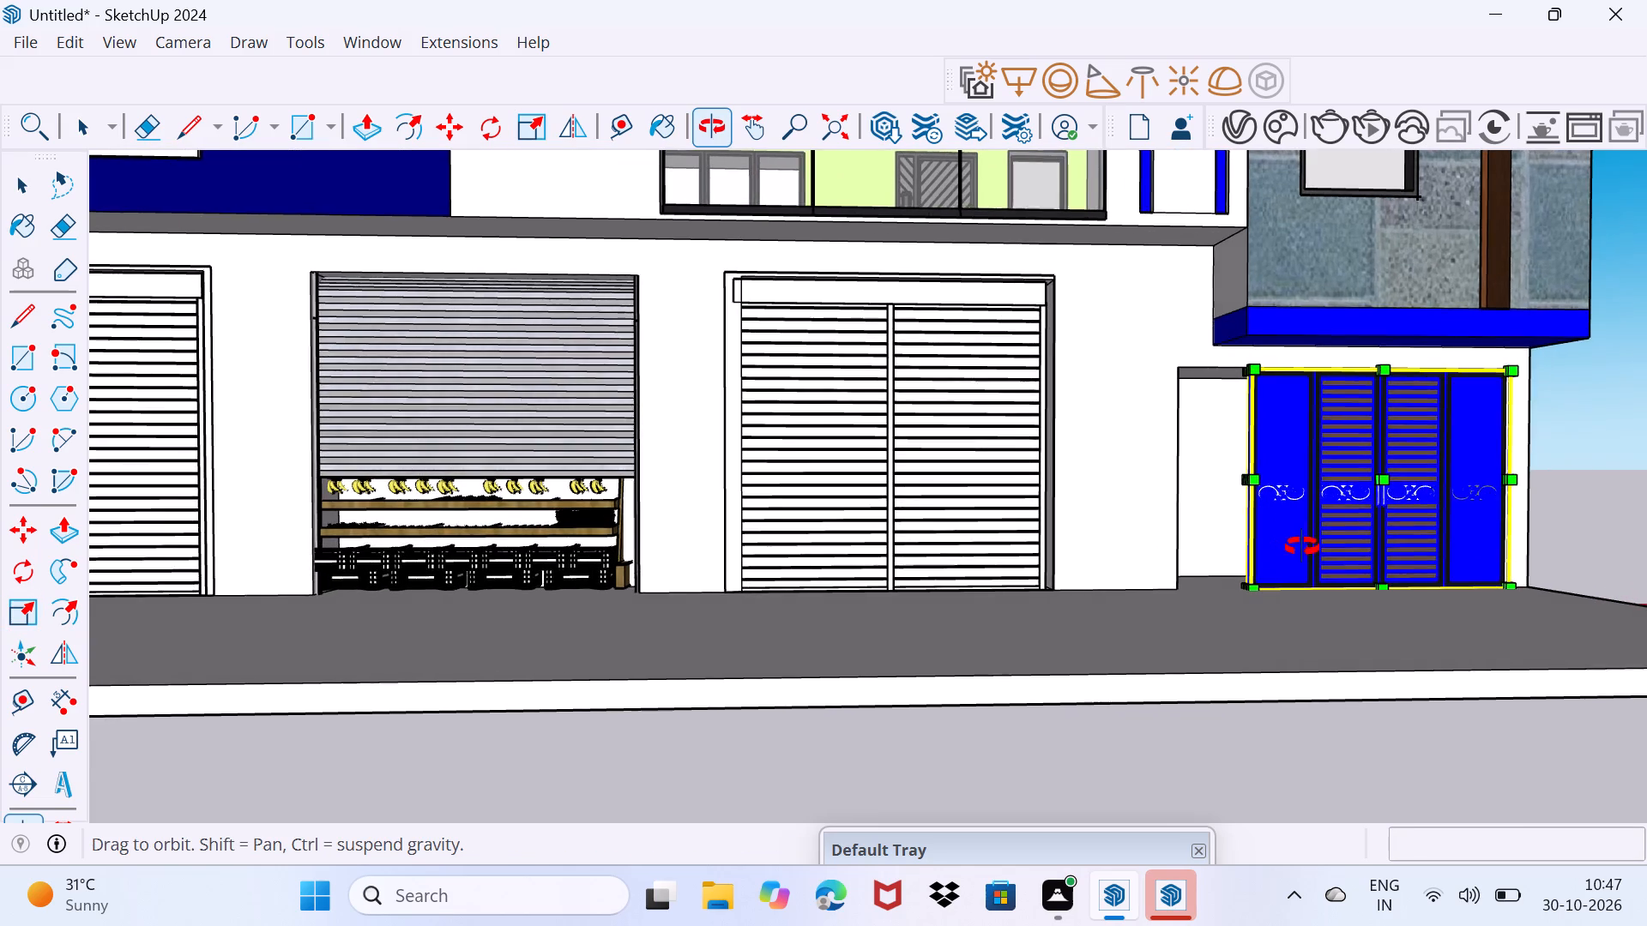
middle_drag(1302, 547, 1409, 509)
scroll(1268, 496, up, 7)
scroll(1194, 461, up, 4)
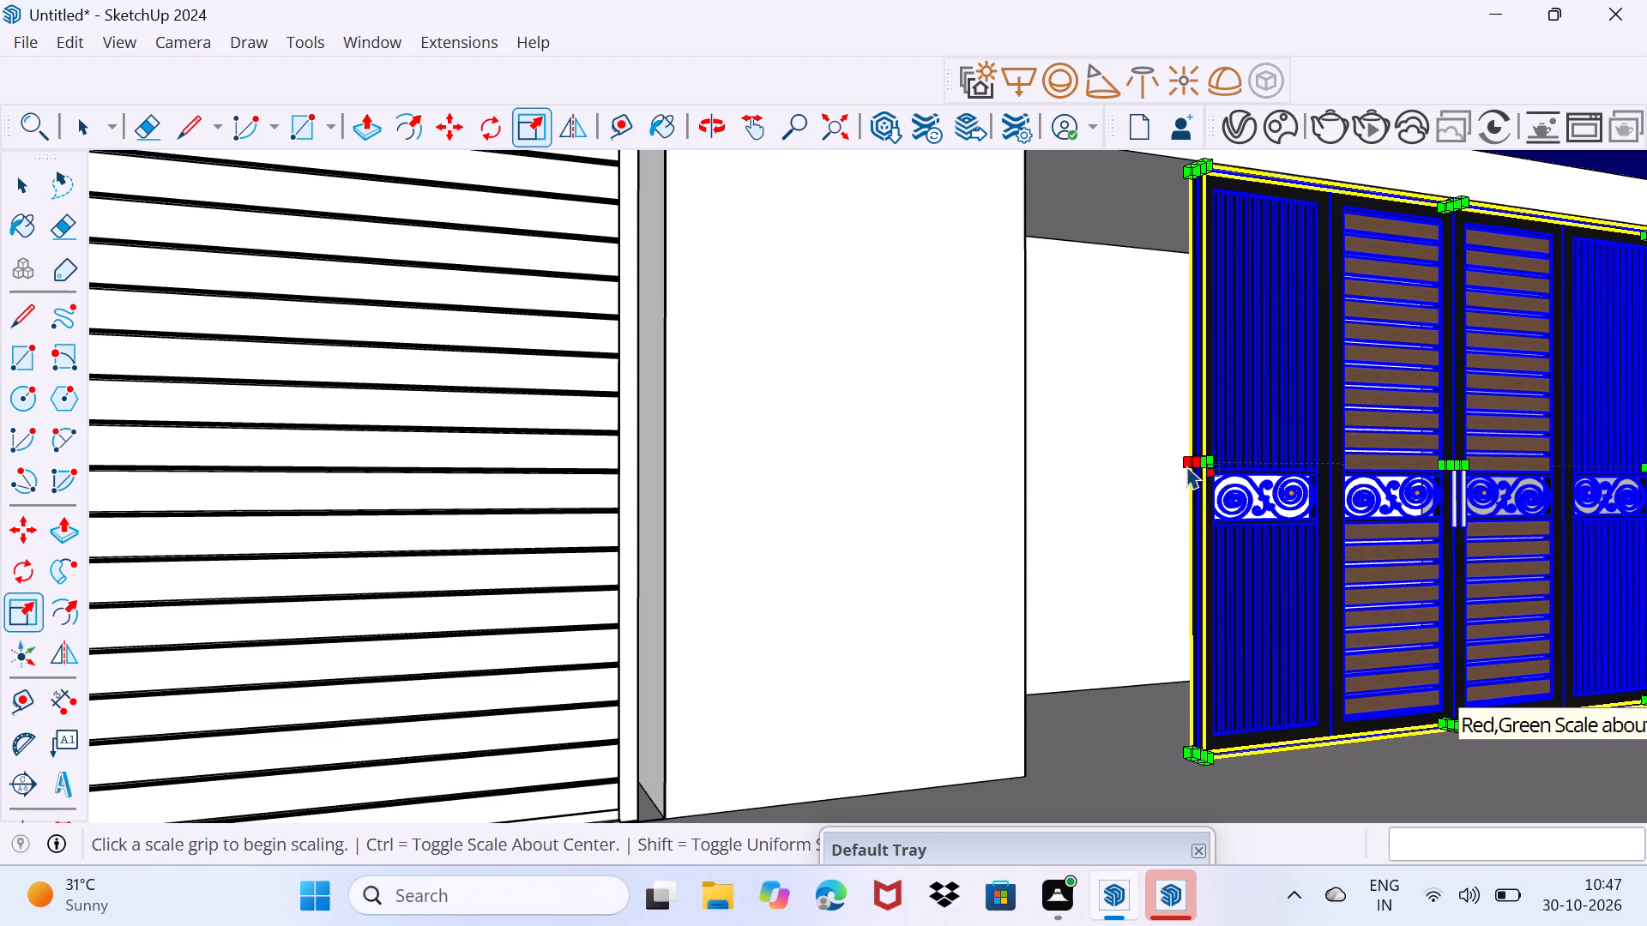
click(1191, 463)
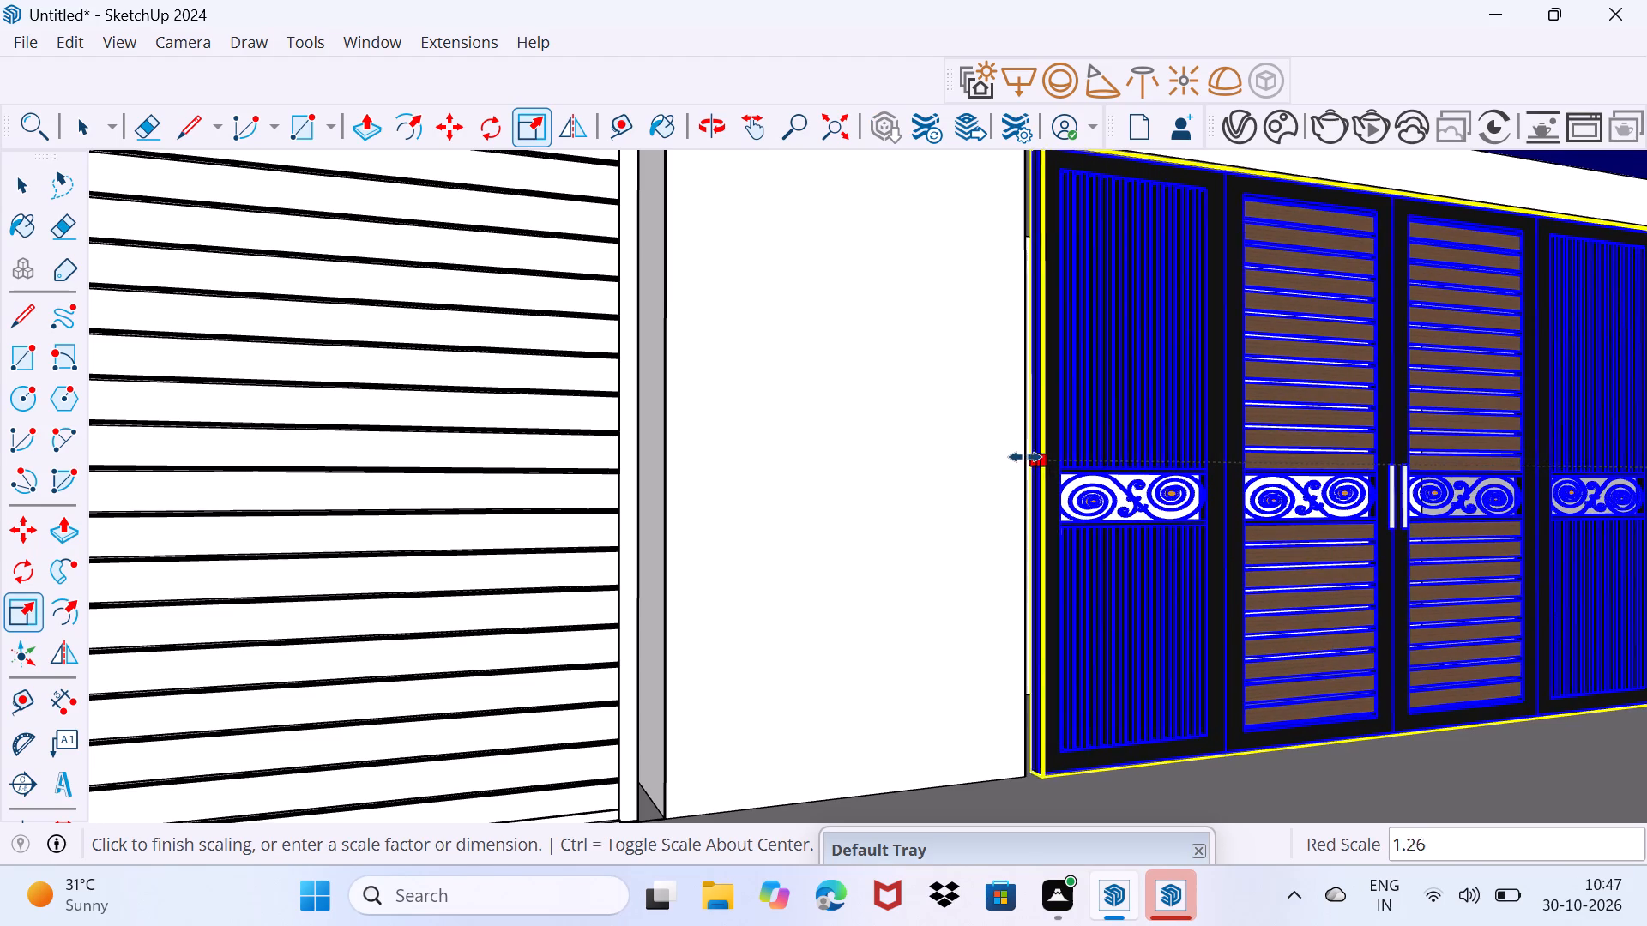
click(1014, 454)
key(space)
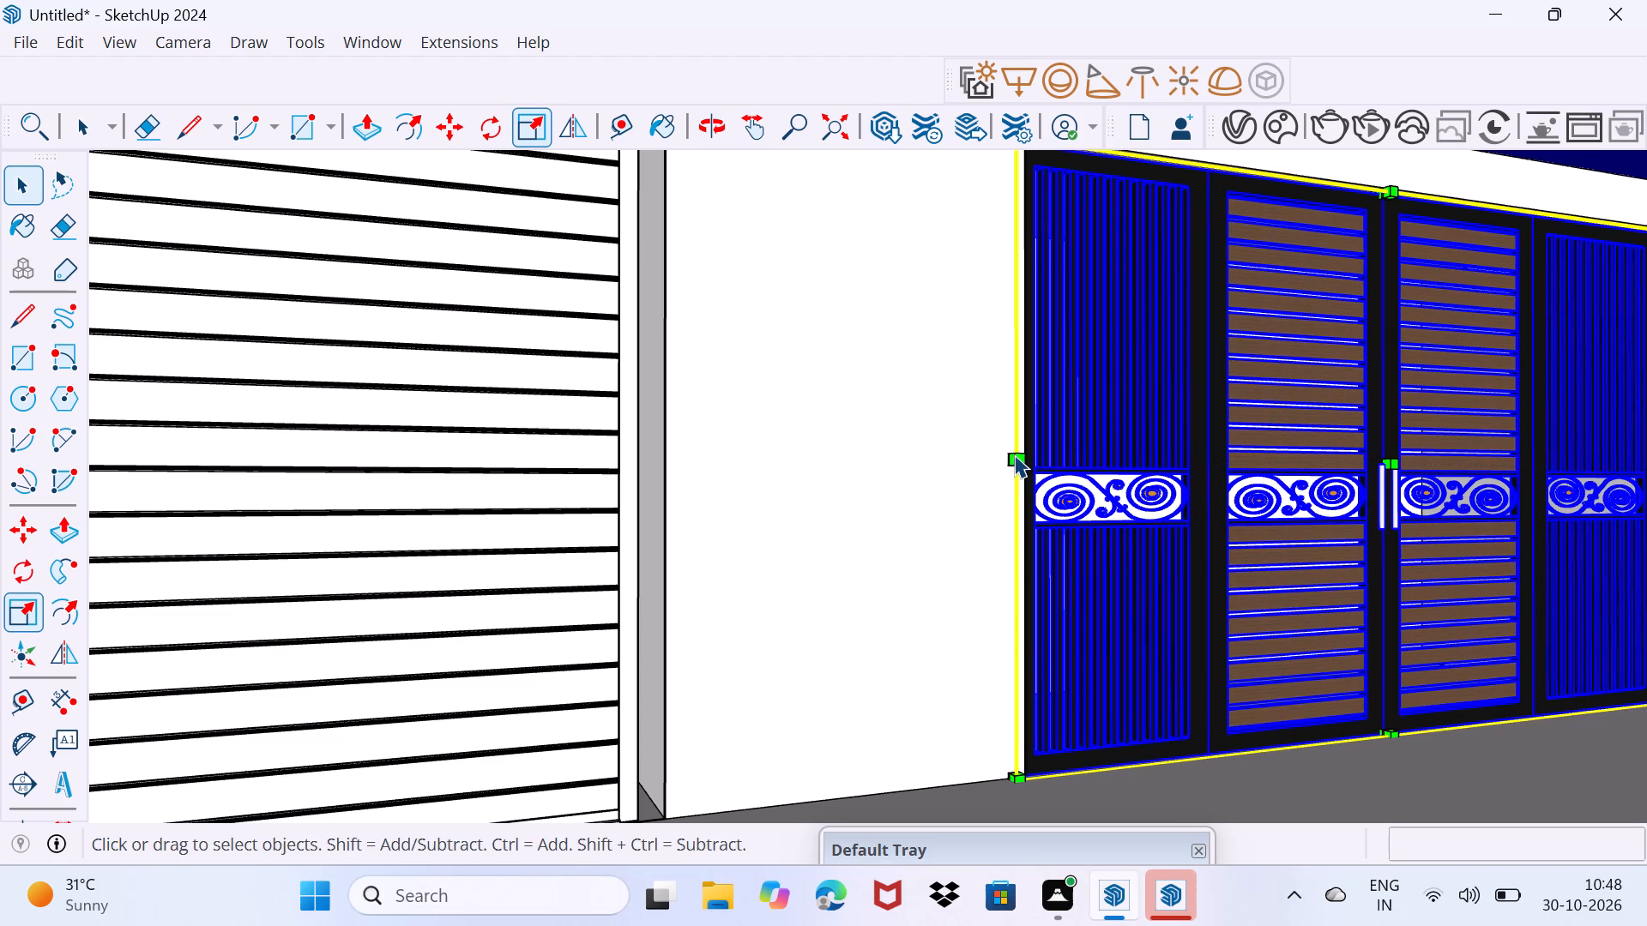
drag(906, 554, 956, 491)
Examine the fitted gate and the house's whole front elevation from close up, from farther back and at an angle.
scroll(953, 468, down, 7)
middle_drag(992, 472, 835, 496)
scroll(928, 492, down, 1)
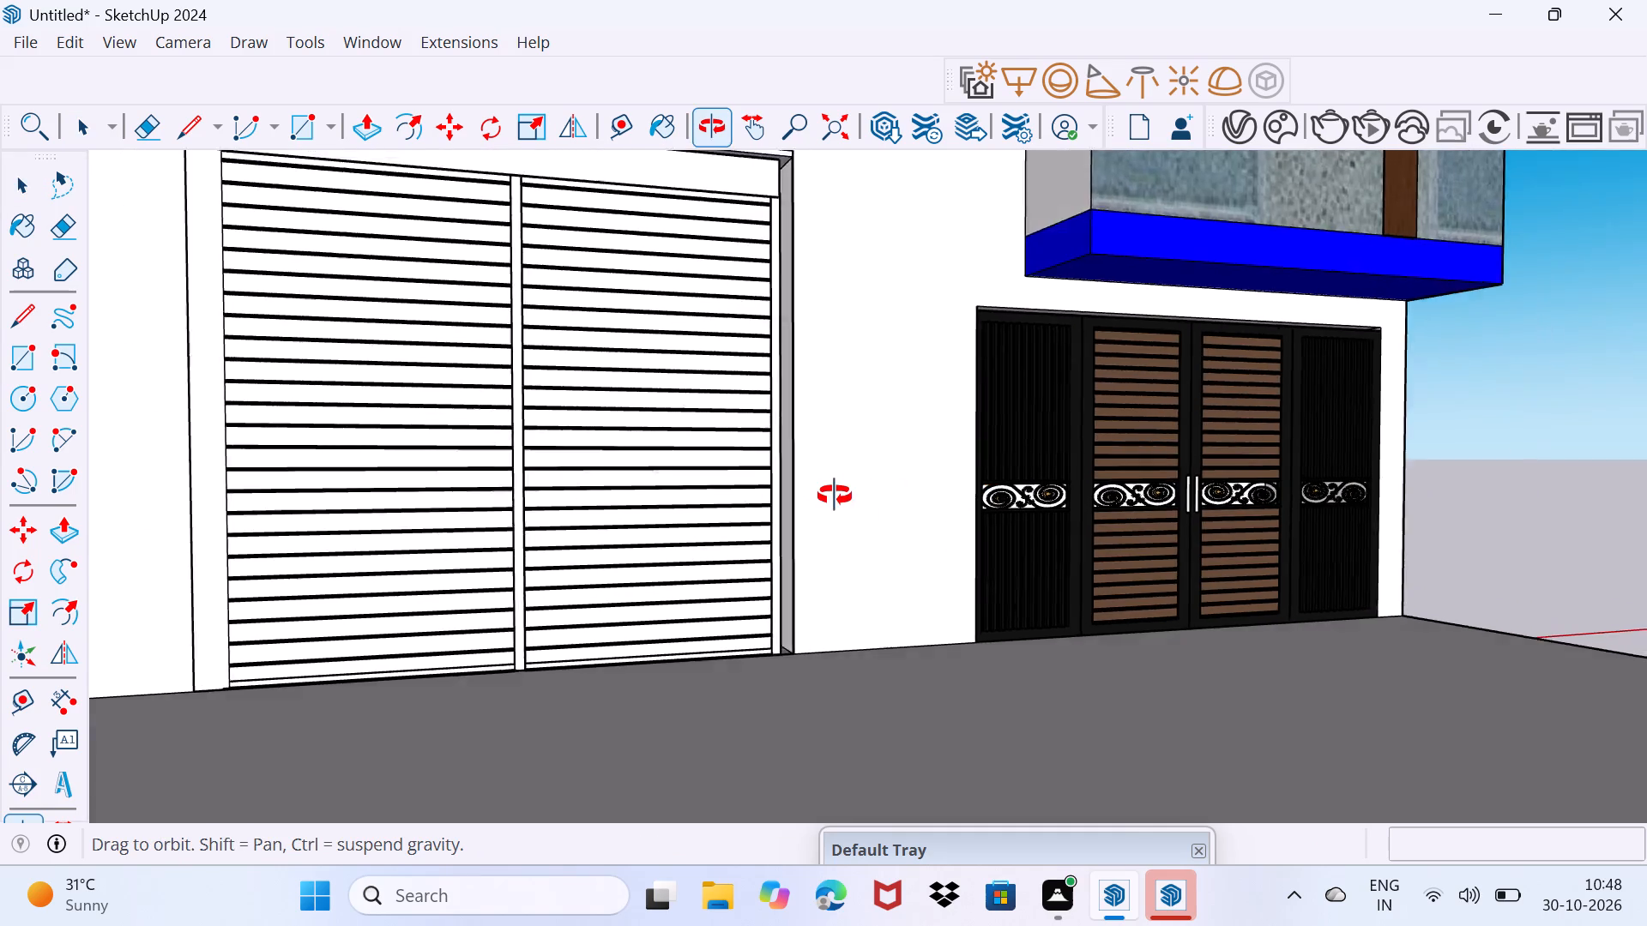
middle_drag(835, 496, 775, 508)
scroll(800, 484, down, 2)
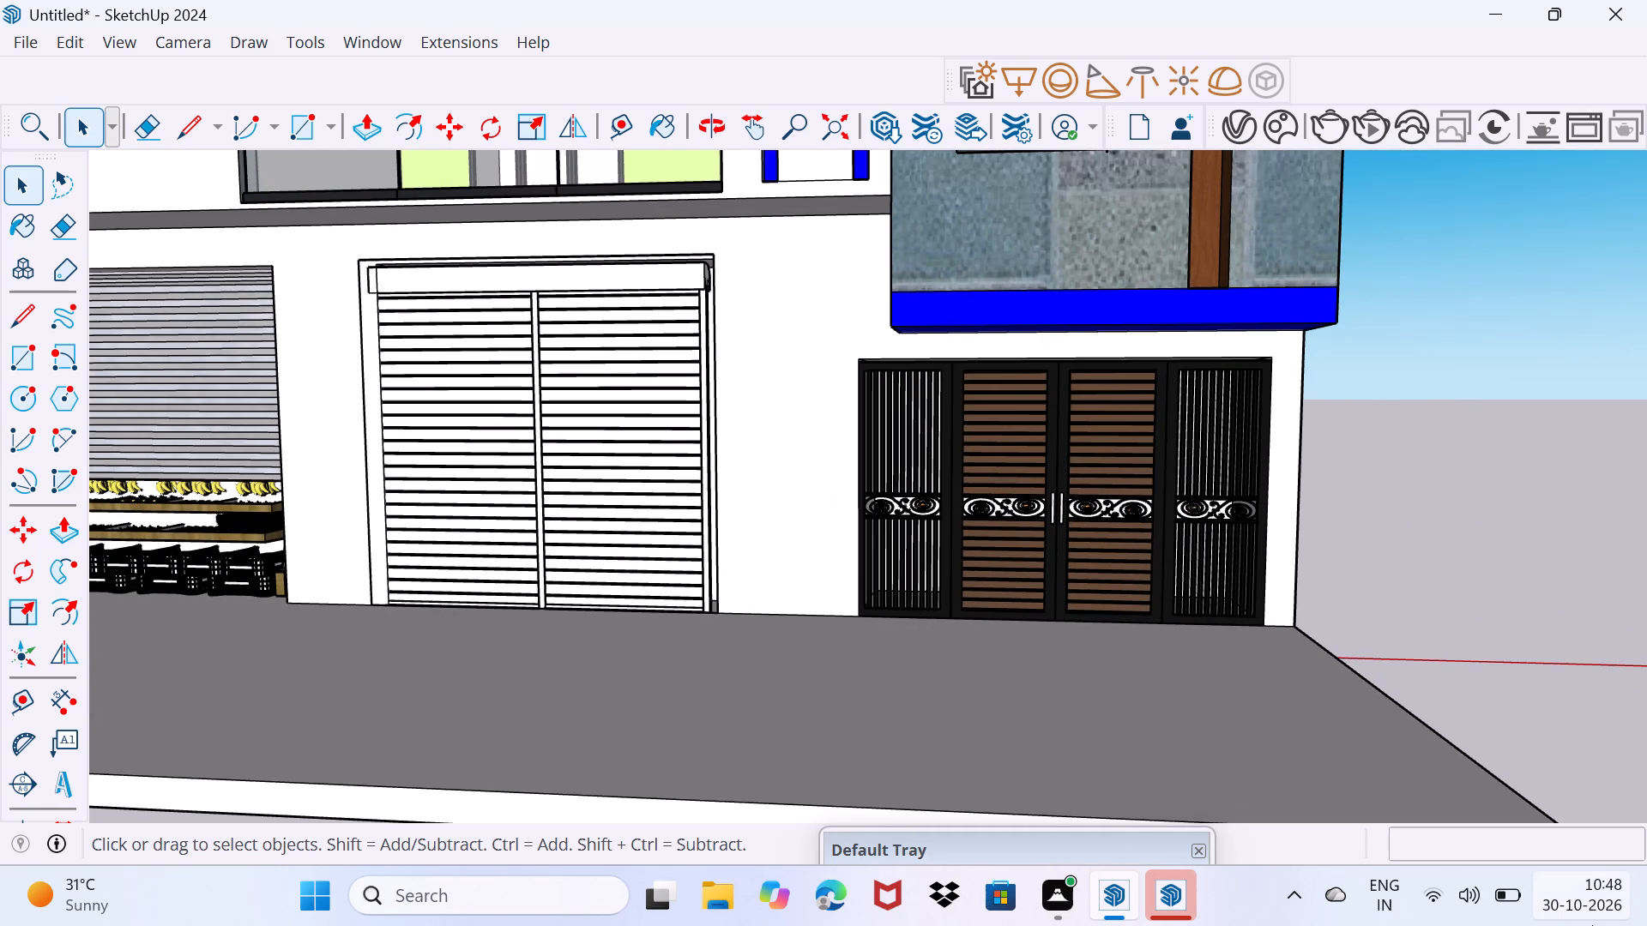
scroll(1370, 876, down, 2)
scroll(1367, 692, down, 11)
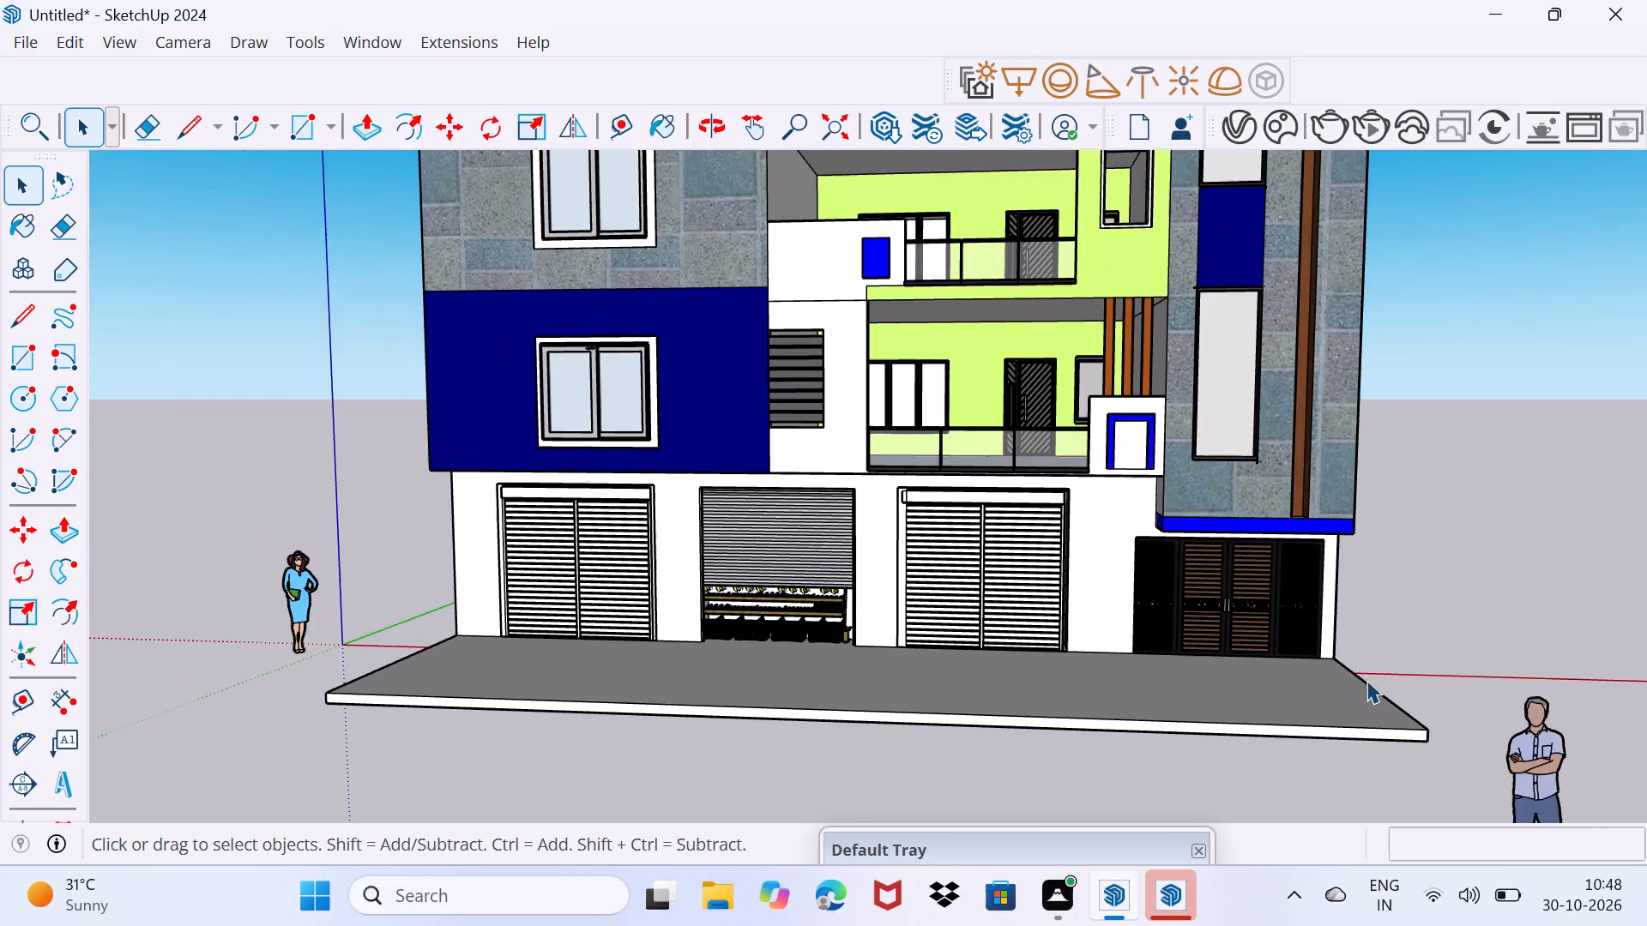
scroll(1360, 664, down, 4)
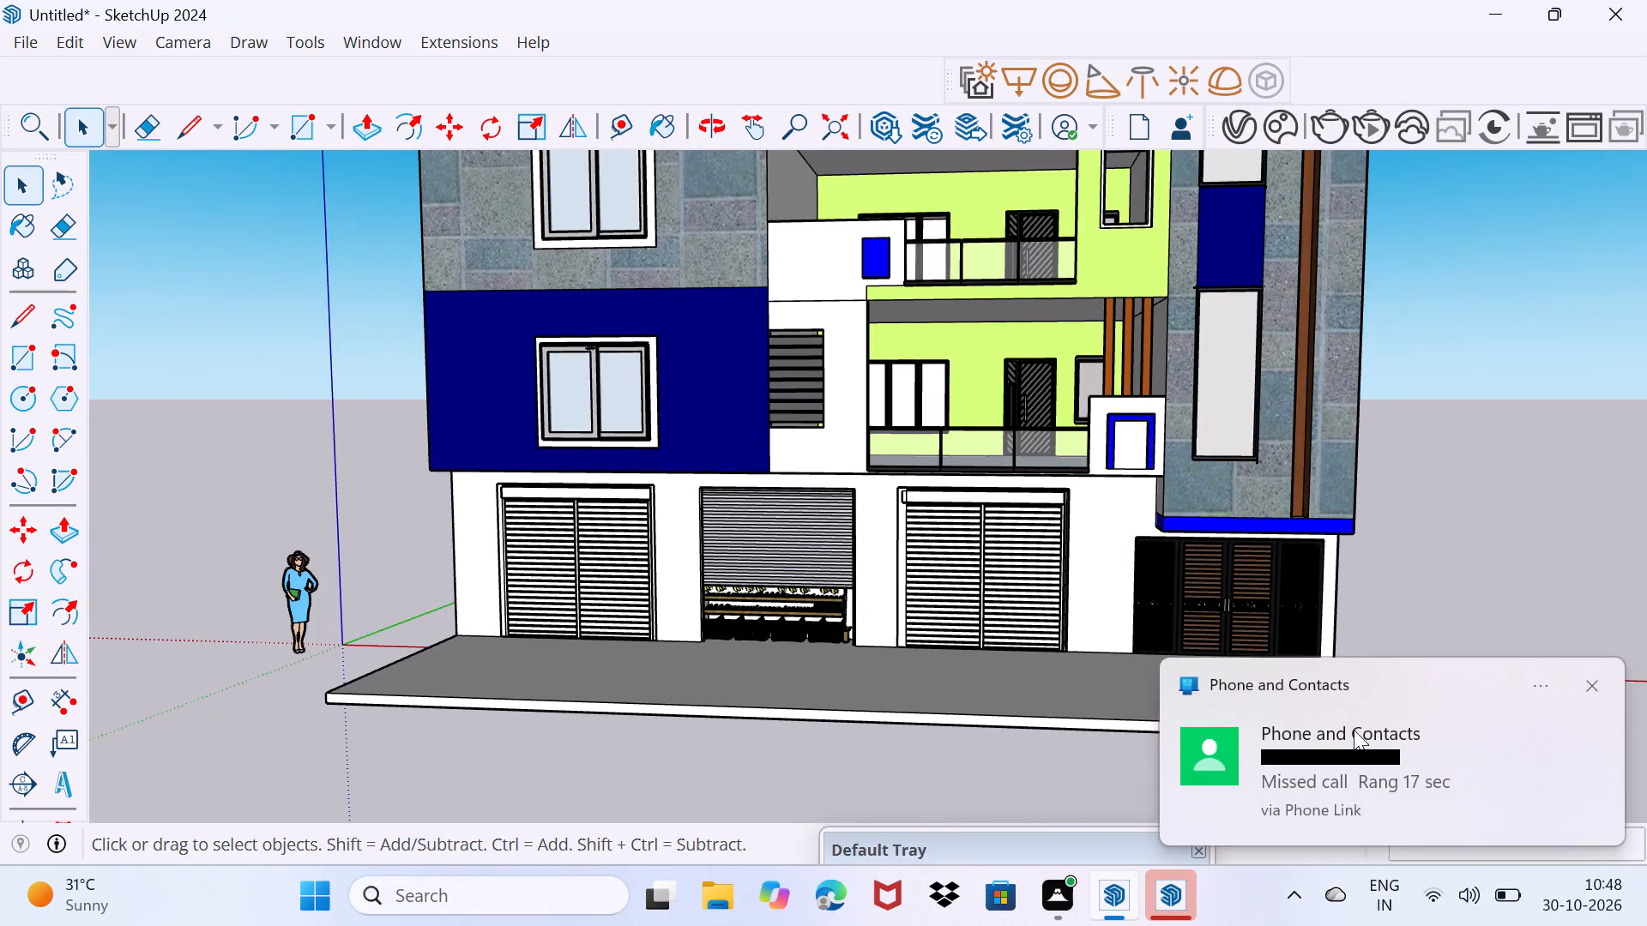
click(1598, 696)
scroll(1358, 343, down, 5)
middle_drag(1357, 371, 1336, 441)
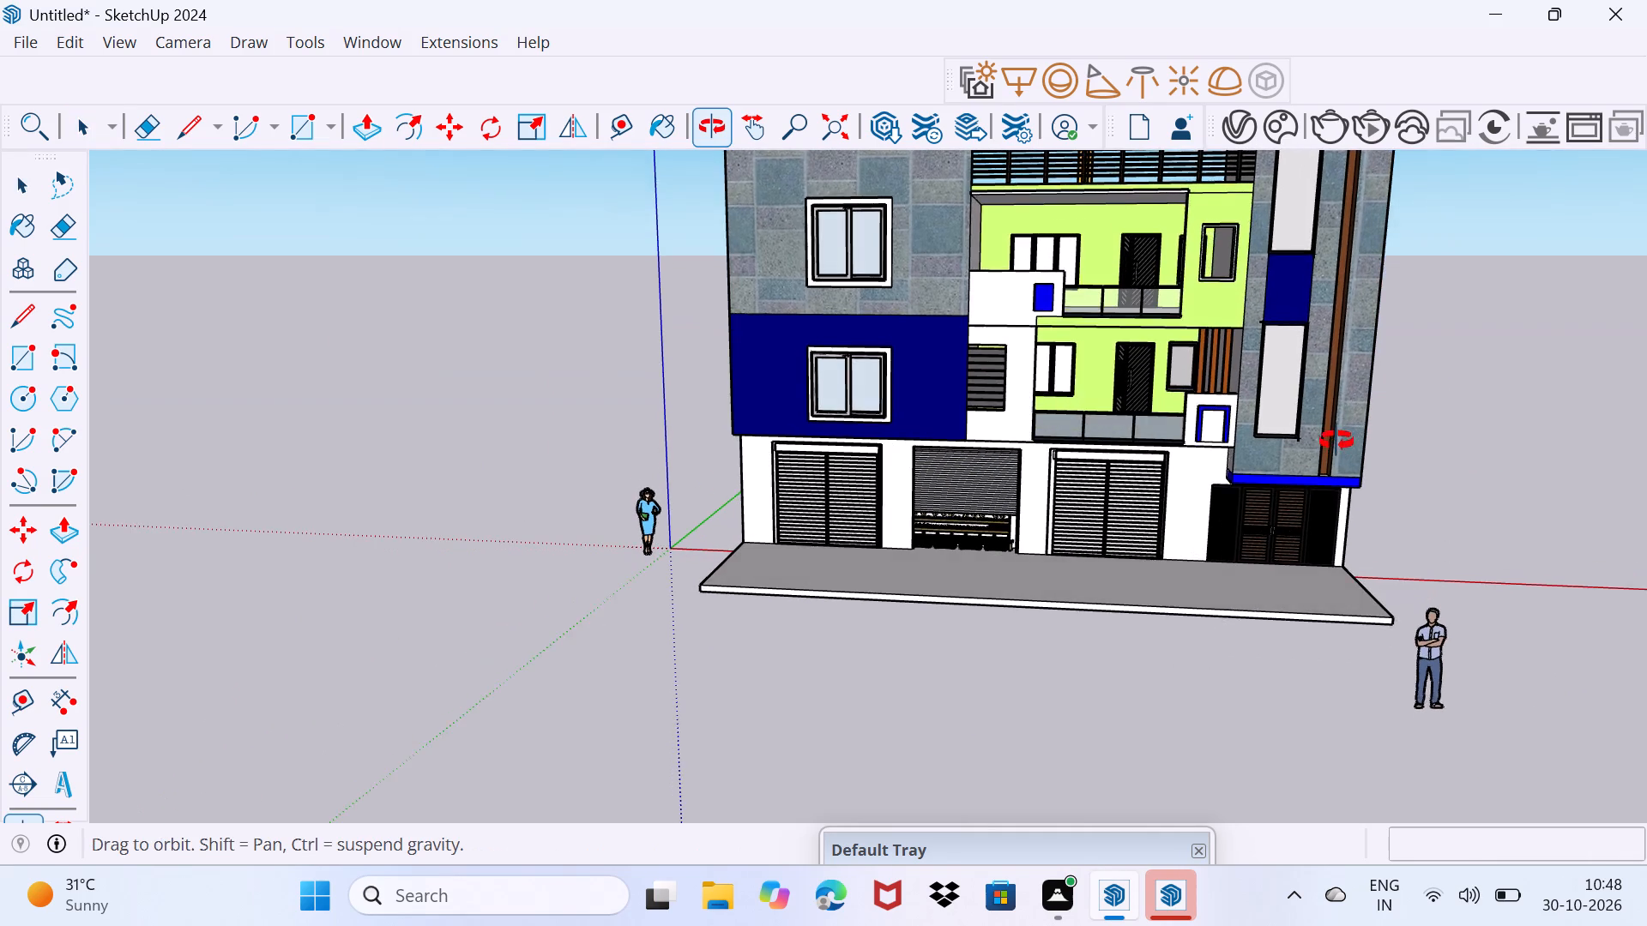
middle_drag(1336, 441, 1525, 382)
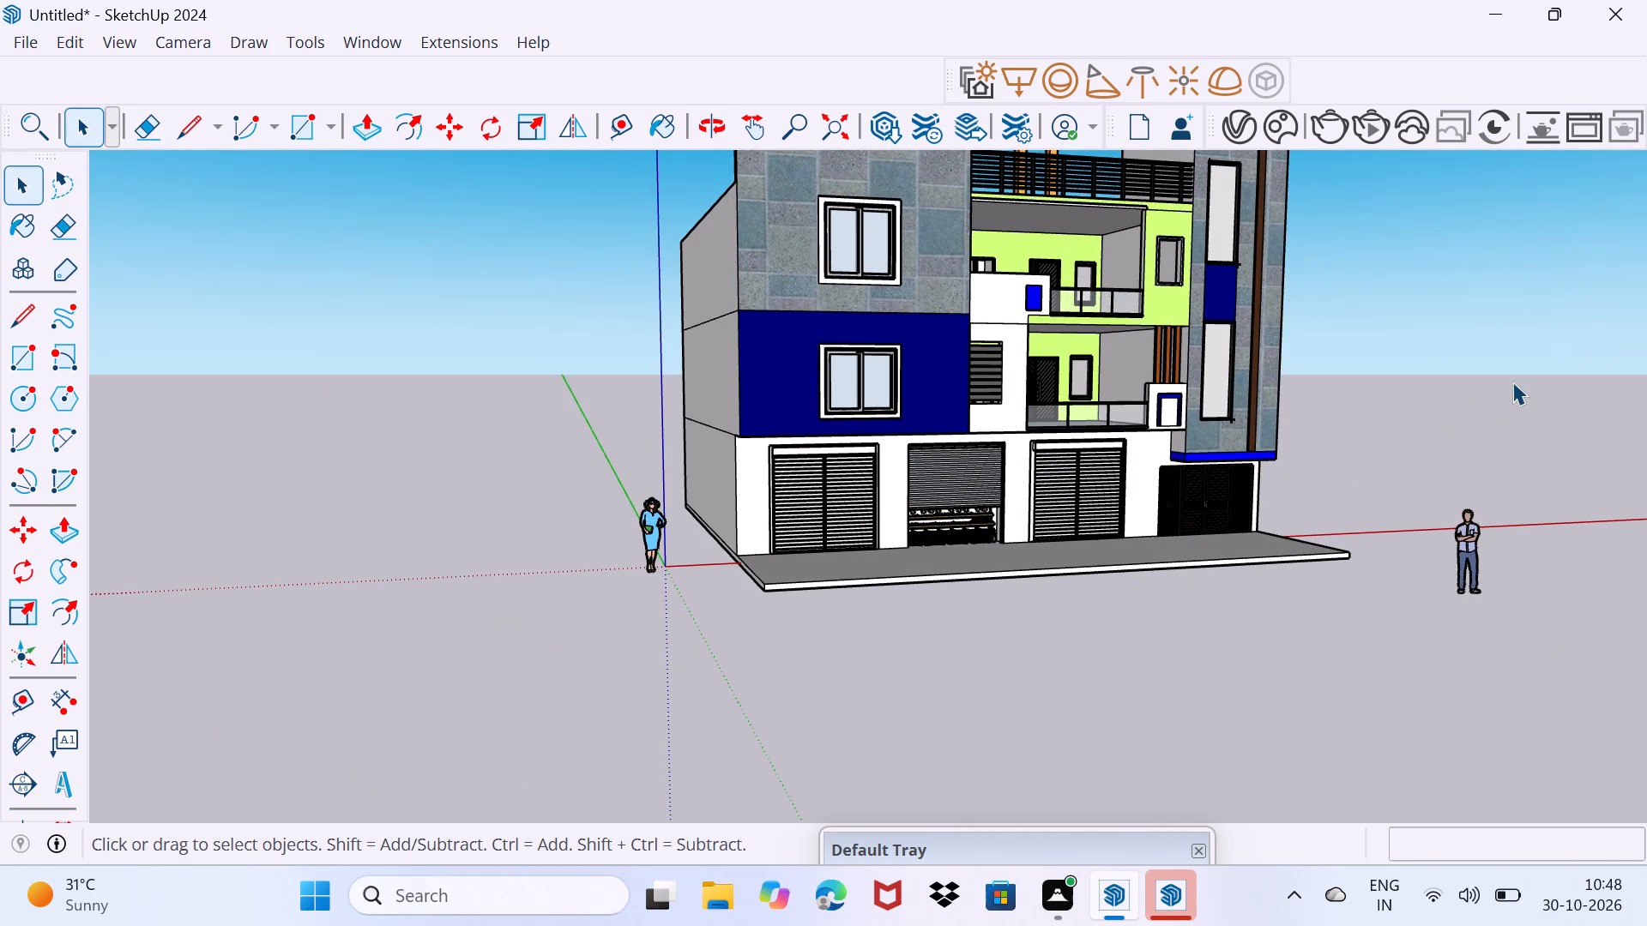
key(space)
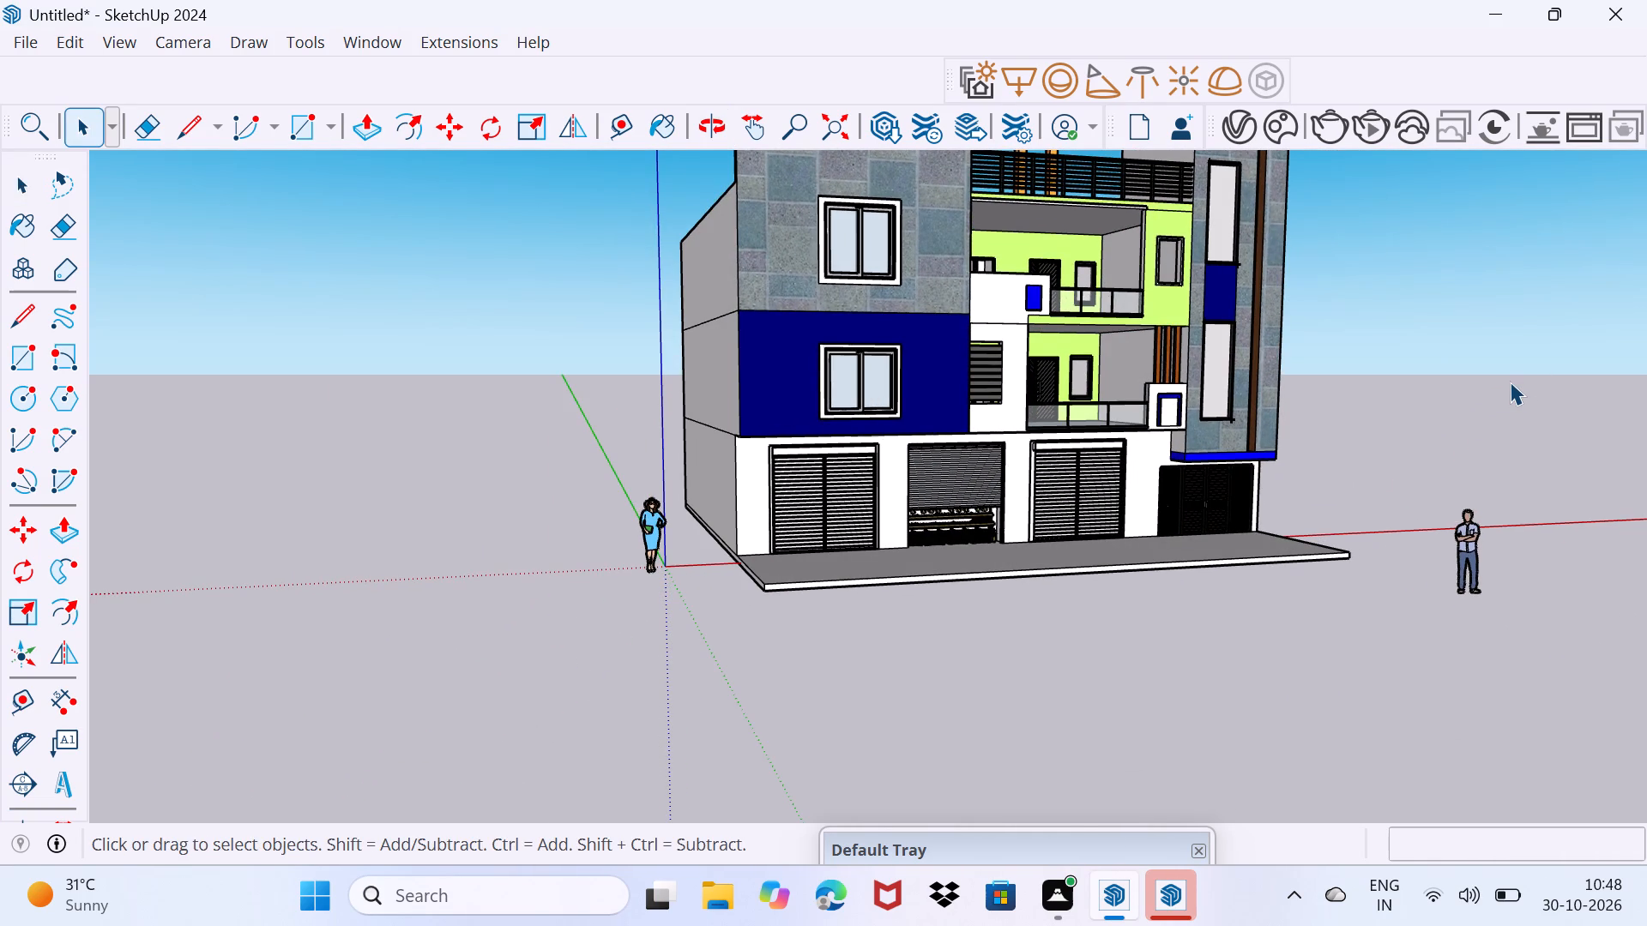
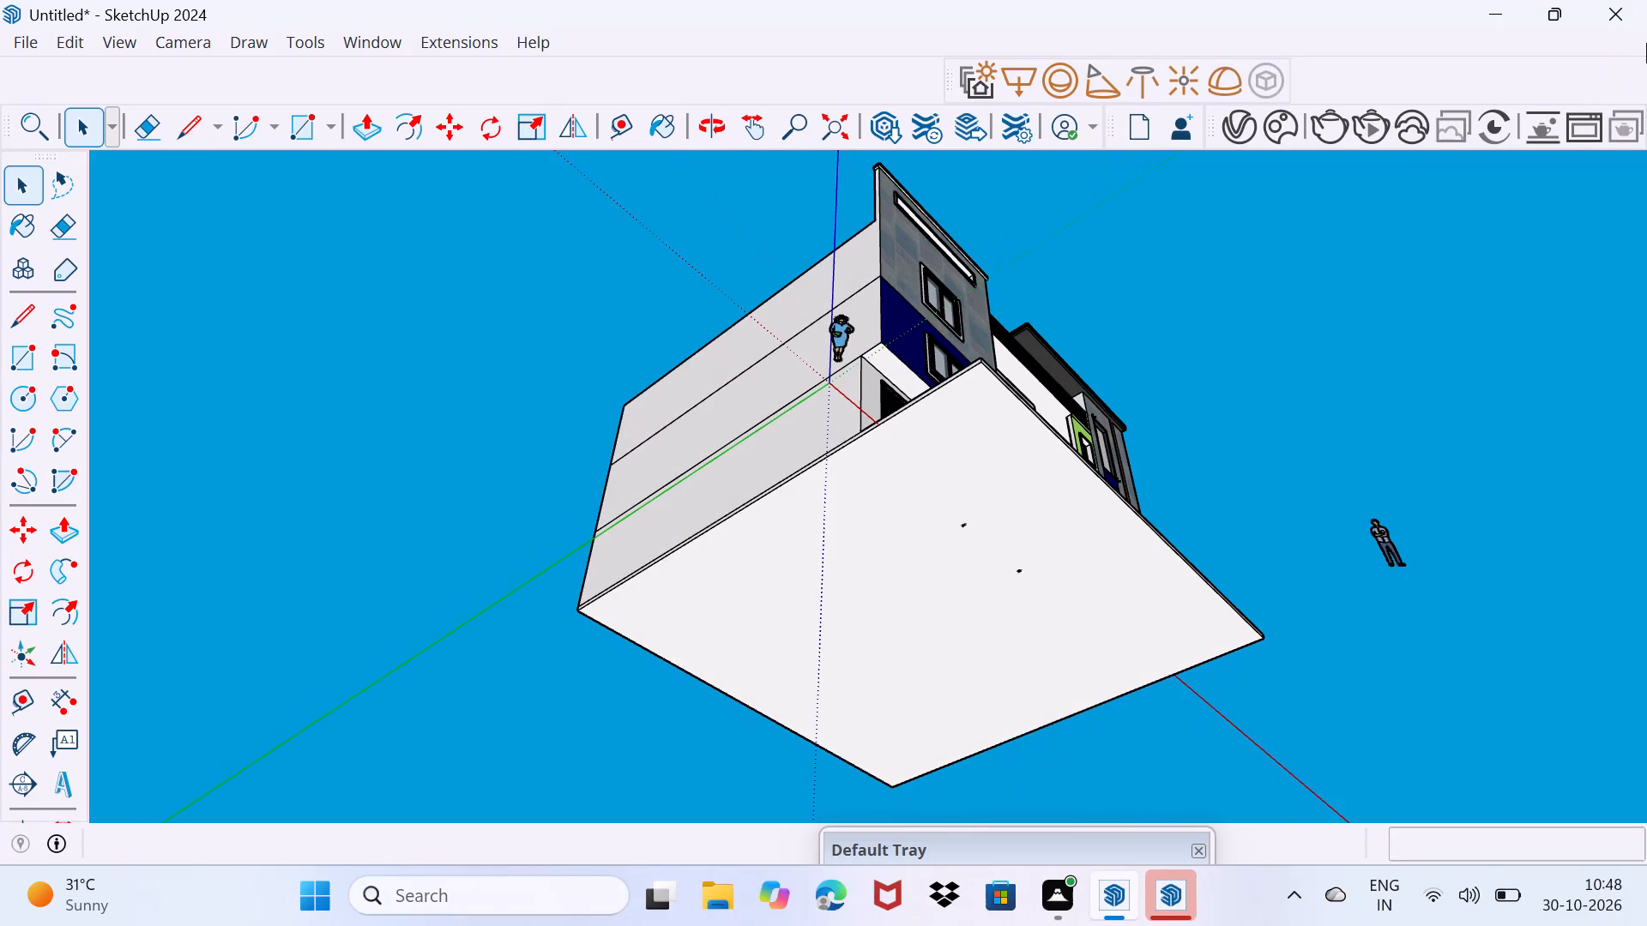
Save the building model in the Documents folder as a SketchUp model with the file name Untitled.
middle_drag(1210, 290, 934, 548)
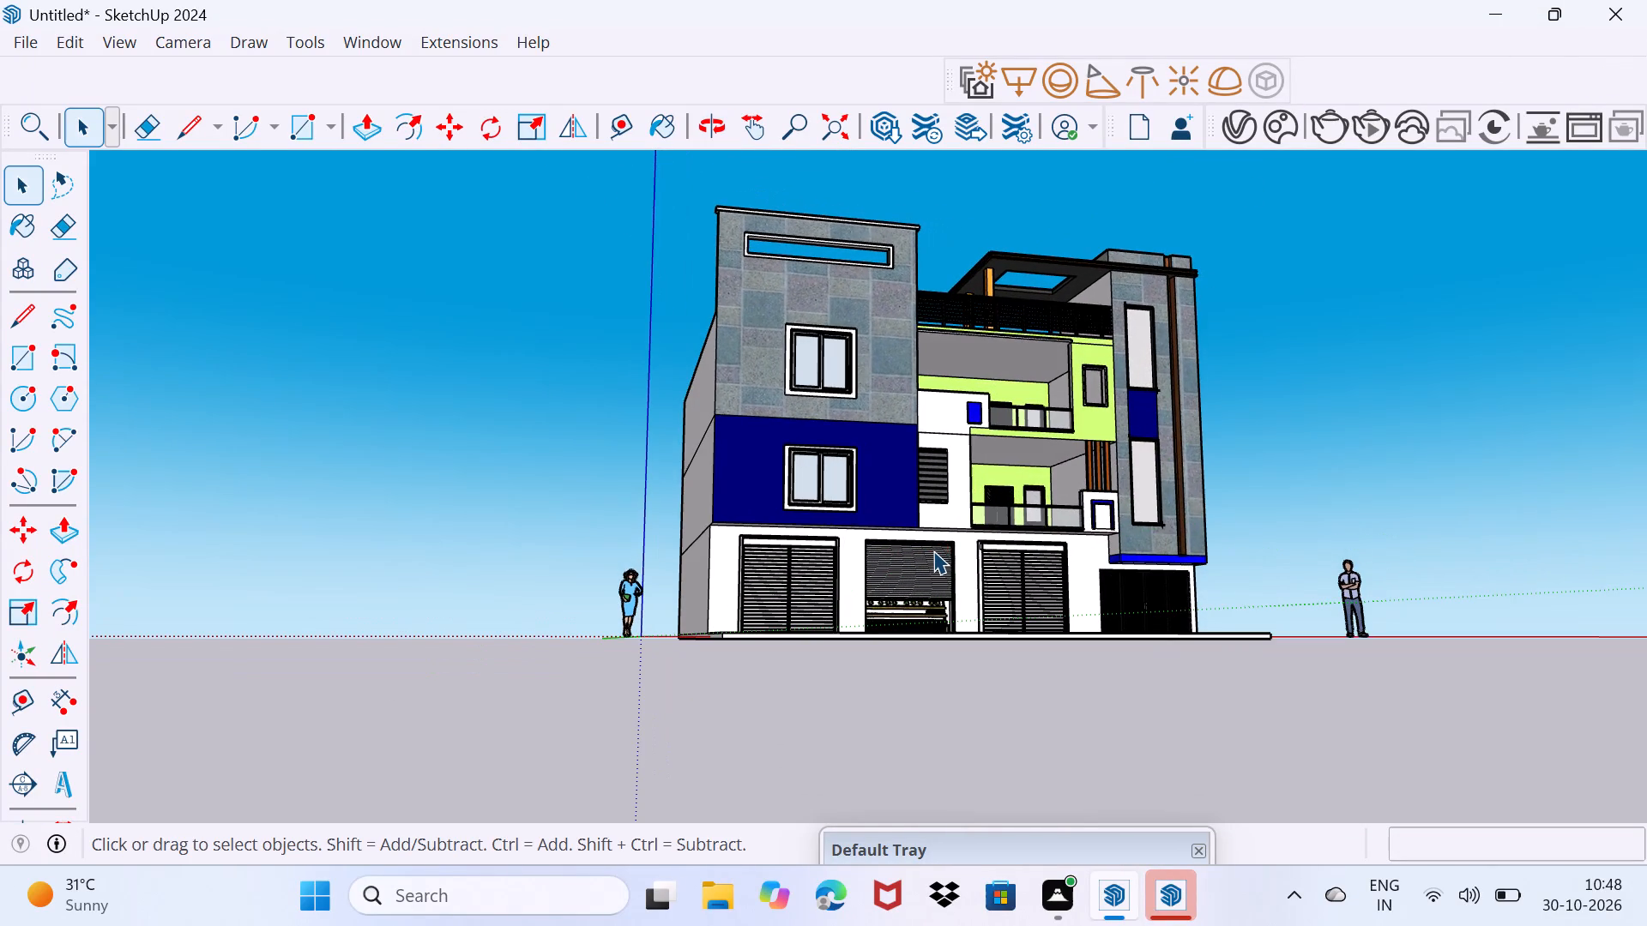
key(ctrl+s)
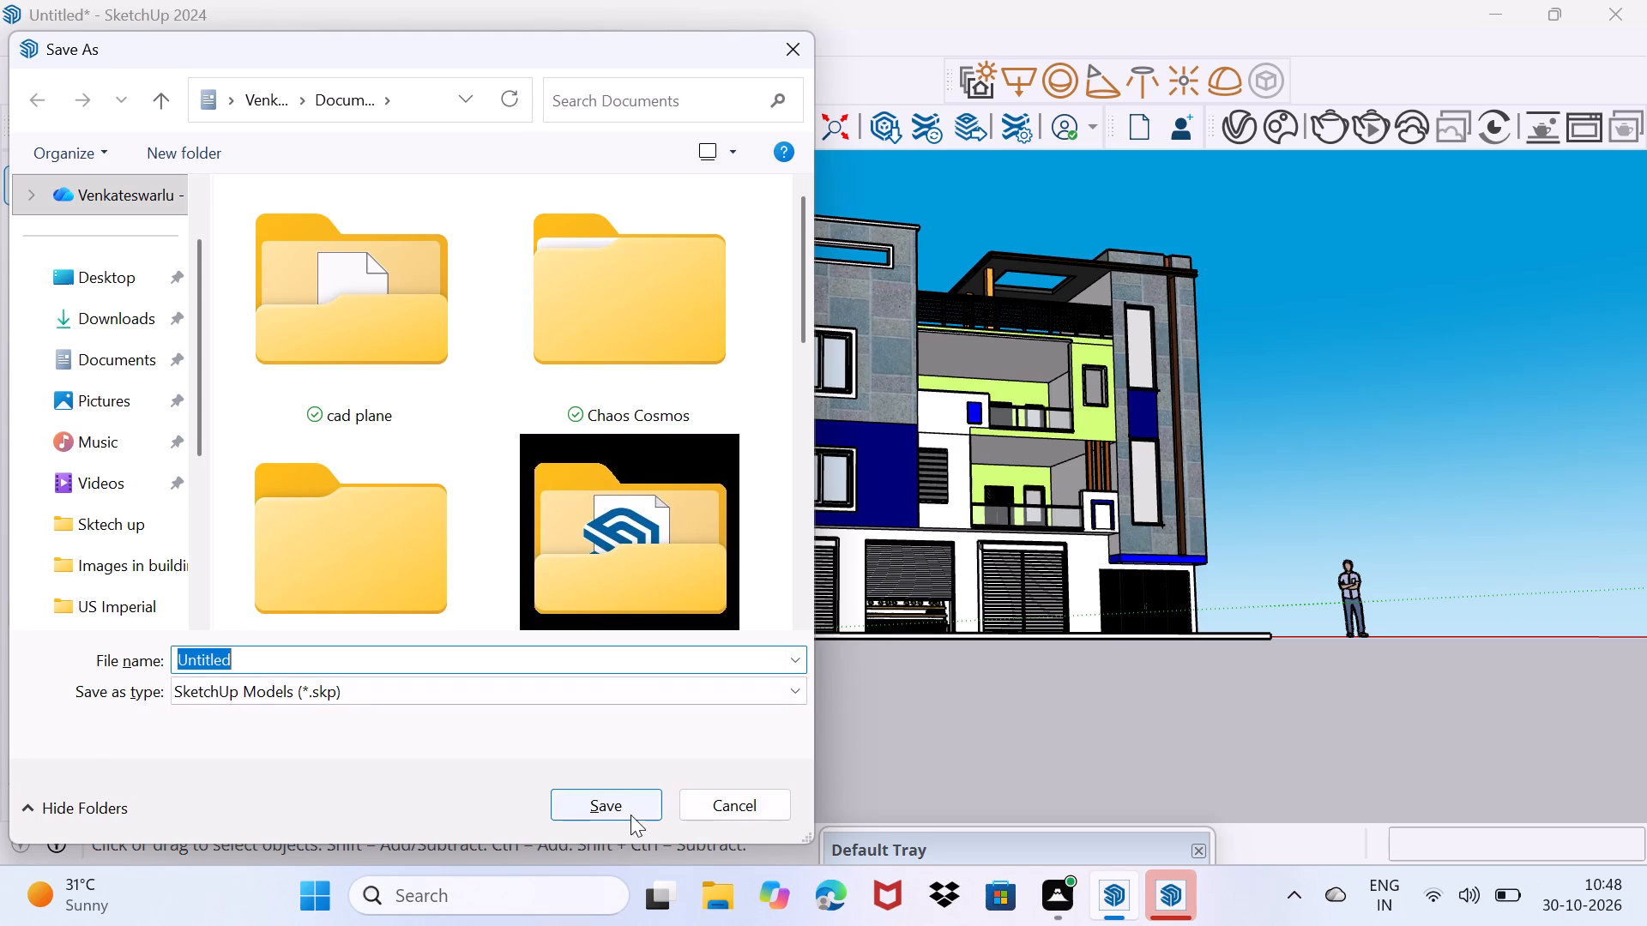
click(630, 815)
click(893, 454)
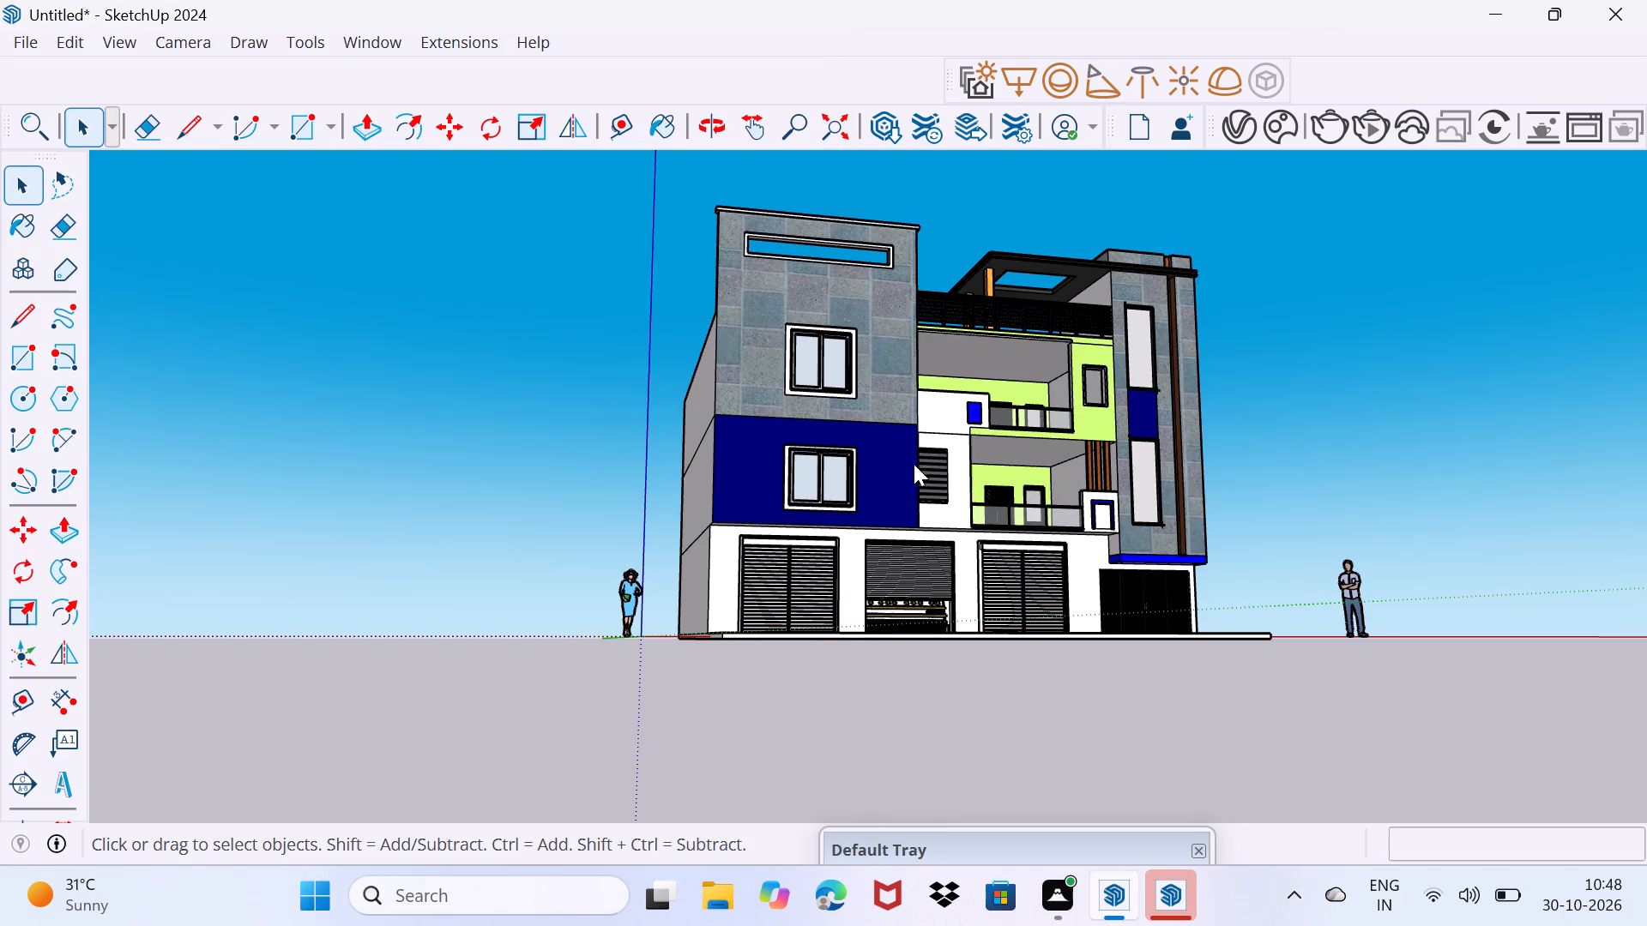
Draw a long diagonal line on the open ground beside the building, past the stair tower side.
middle_drag(1185, 521, 1158, 585)
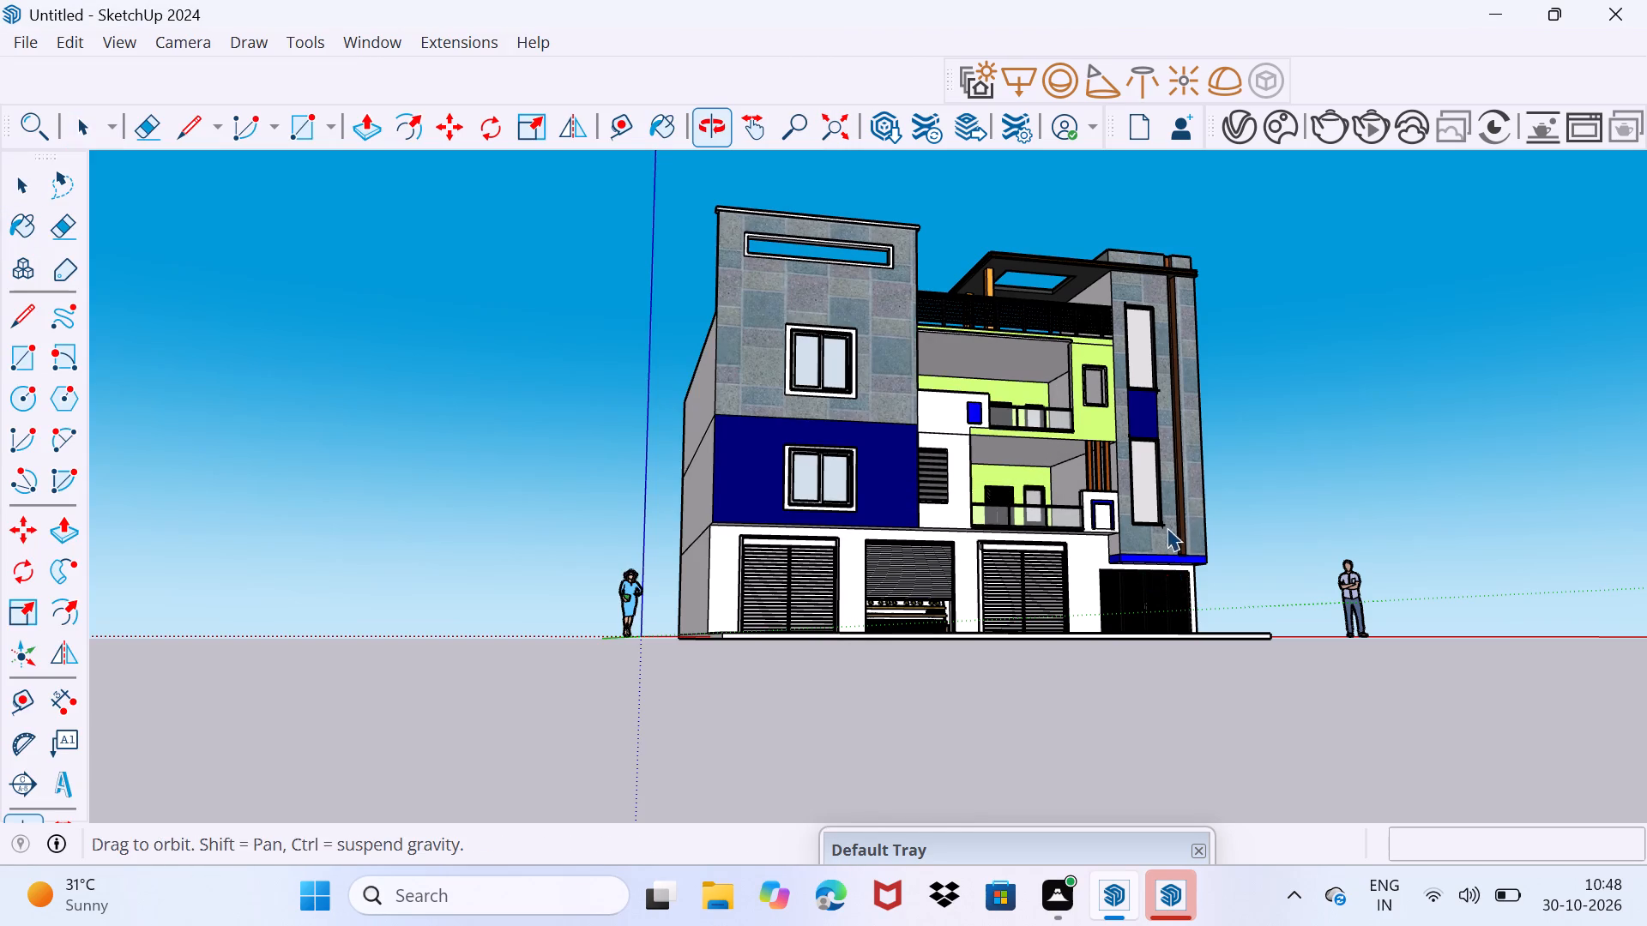
middle_drag(1161, 519, 1072, 537)
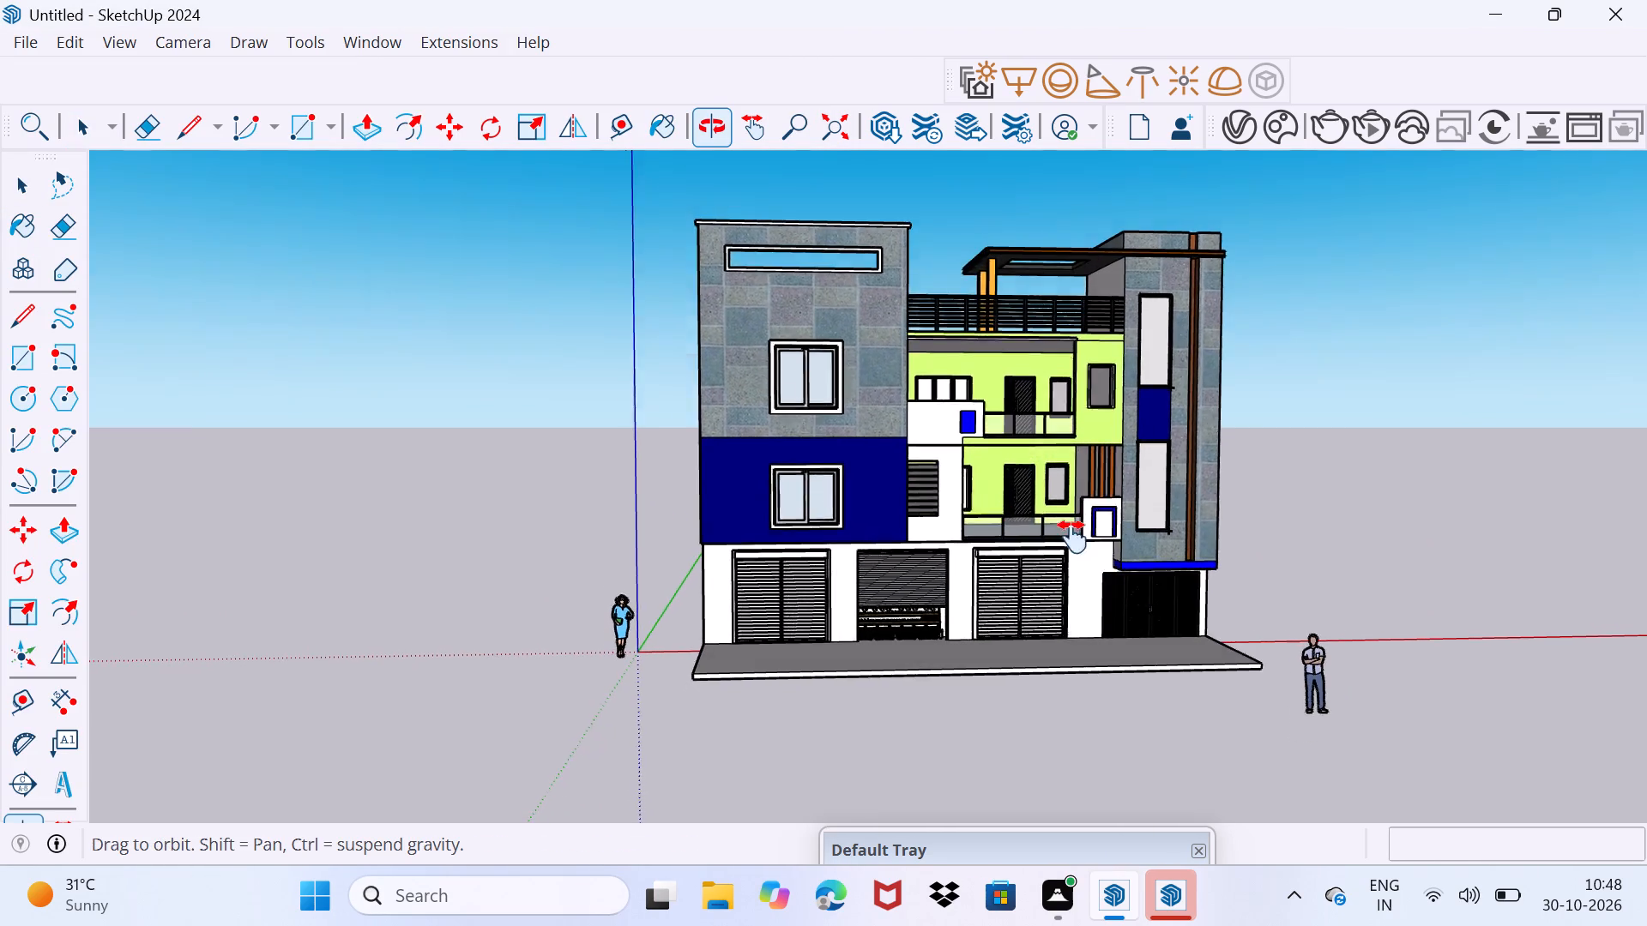
middle_drag(1072, 537, 488, 556)
middle_drag(793, 538, 888, 621)
key(l)
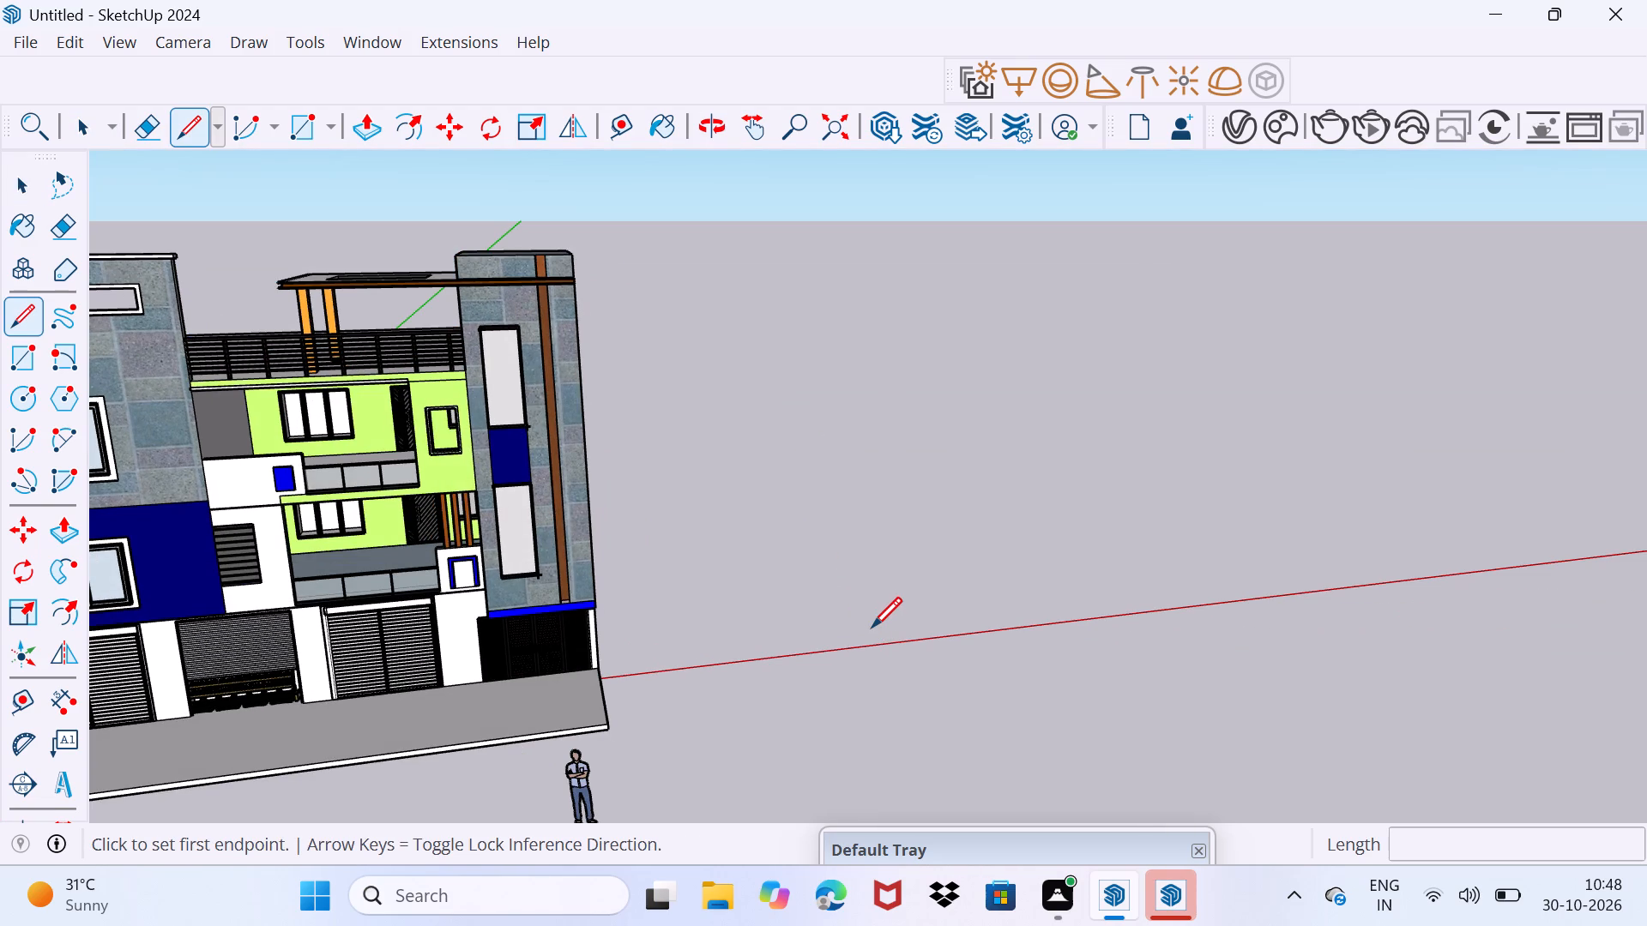
drag(801, 735, 830, 713)
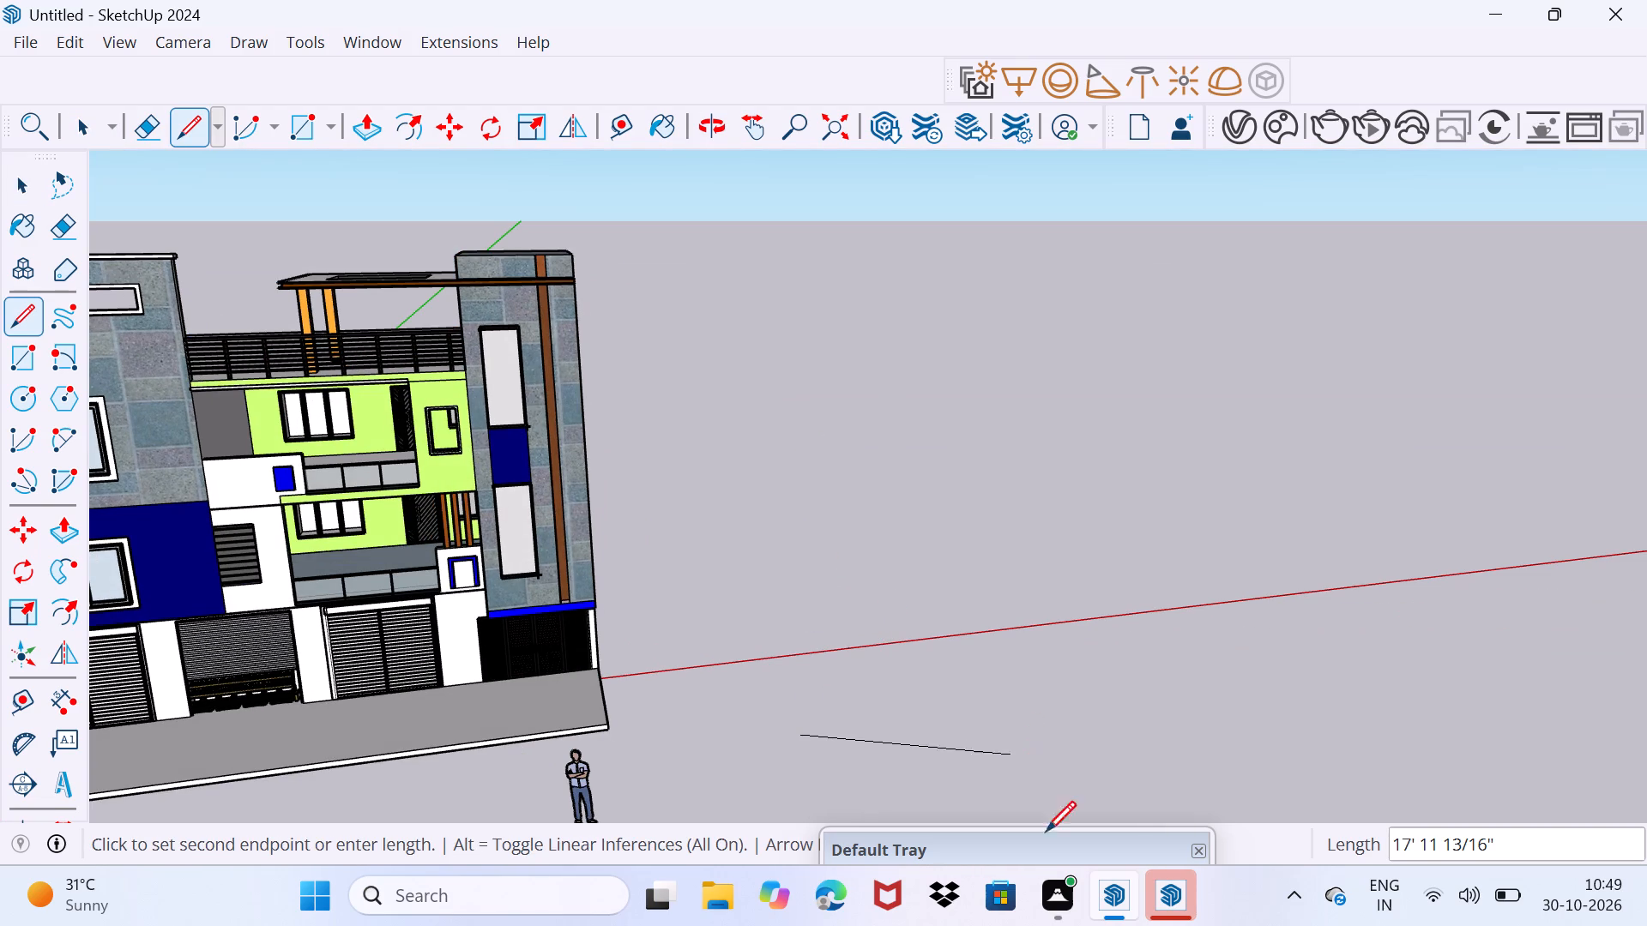
click(1279, 514)
Draw a narrow tapering face at the far end of the diagonal line, closing its outline at the bottom tip.
click(1248, 600)
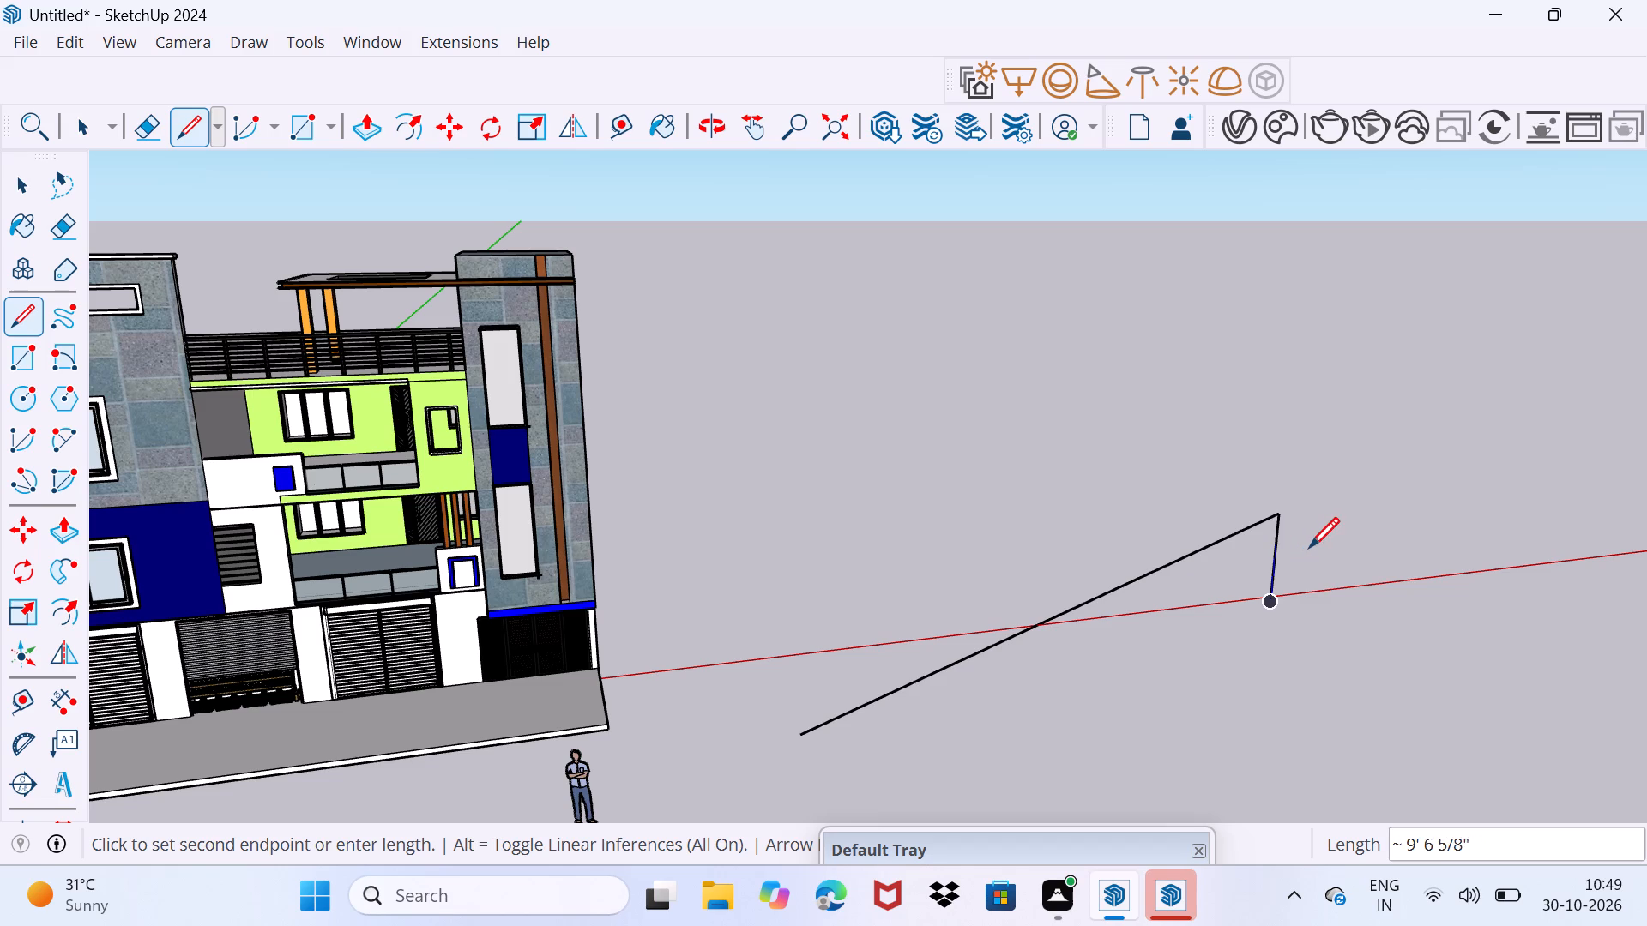
click(1301, 451)
click(1298, 464)
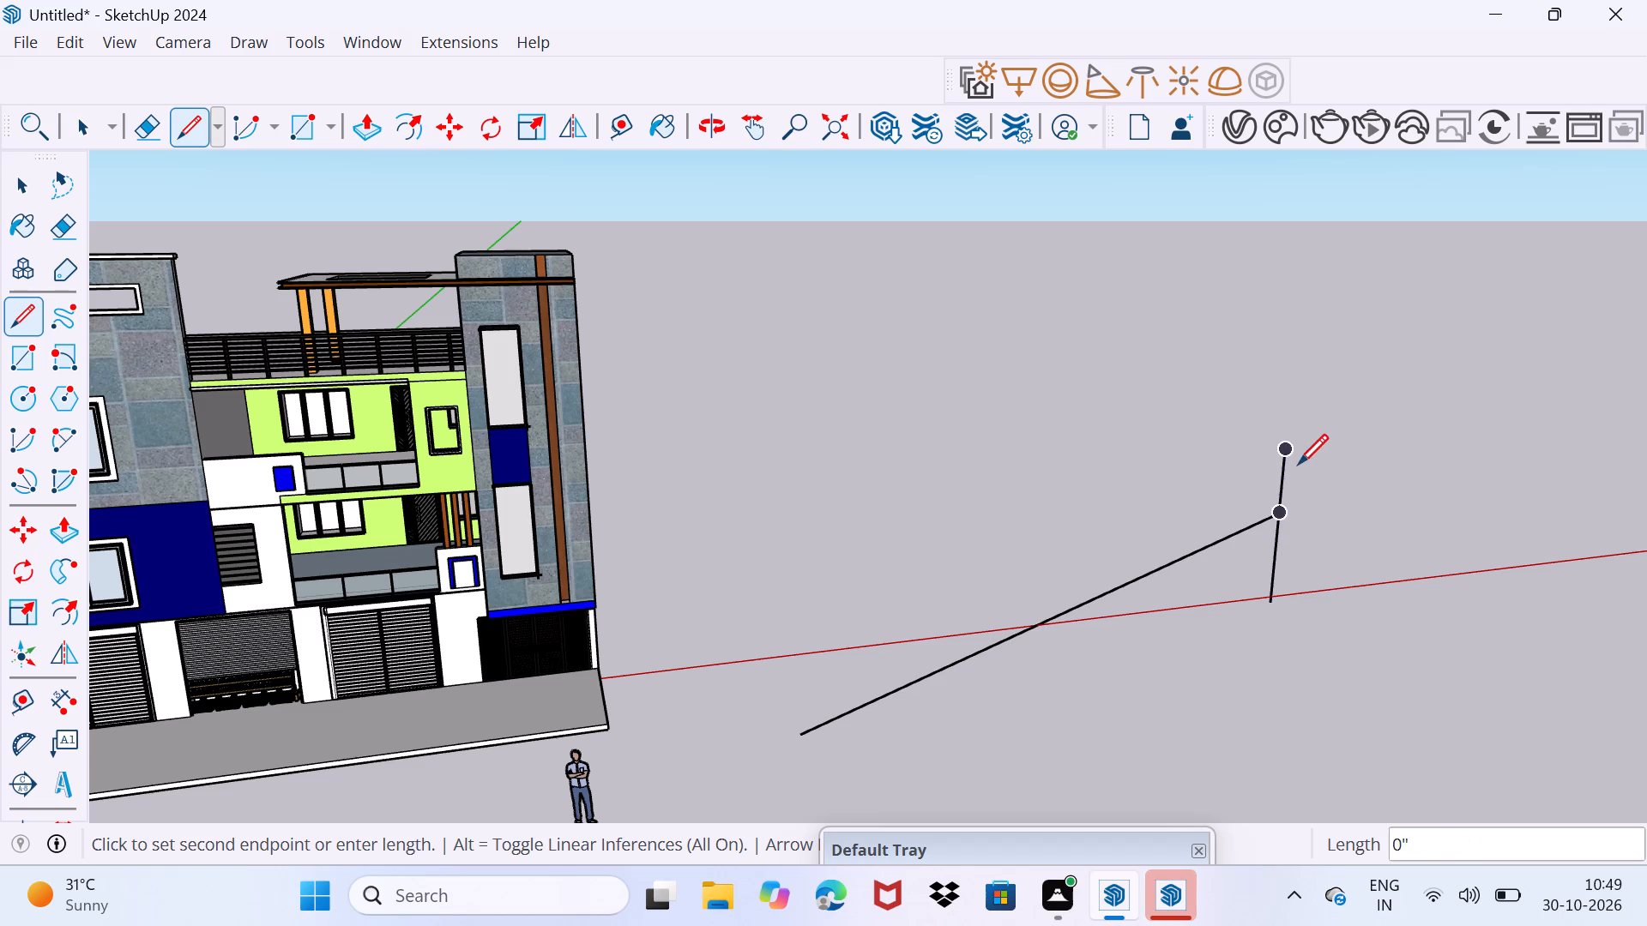
click(1304, 445)
click(1339, 438)
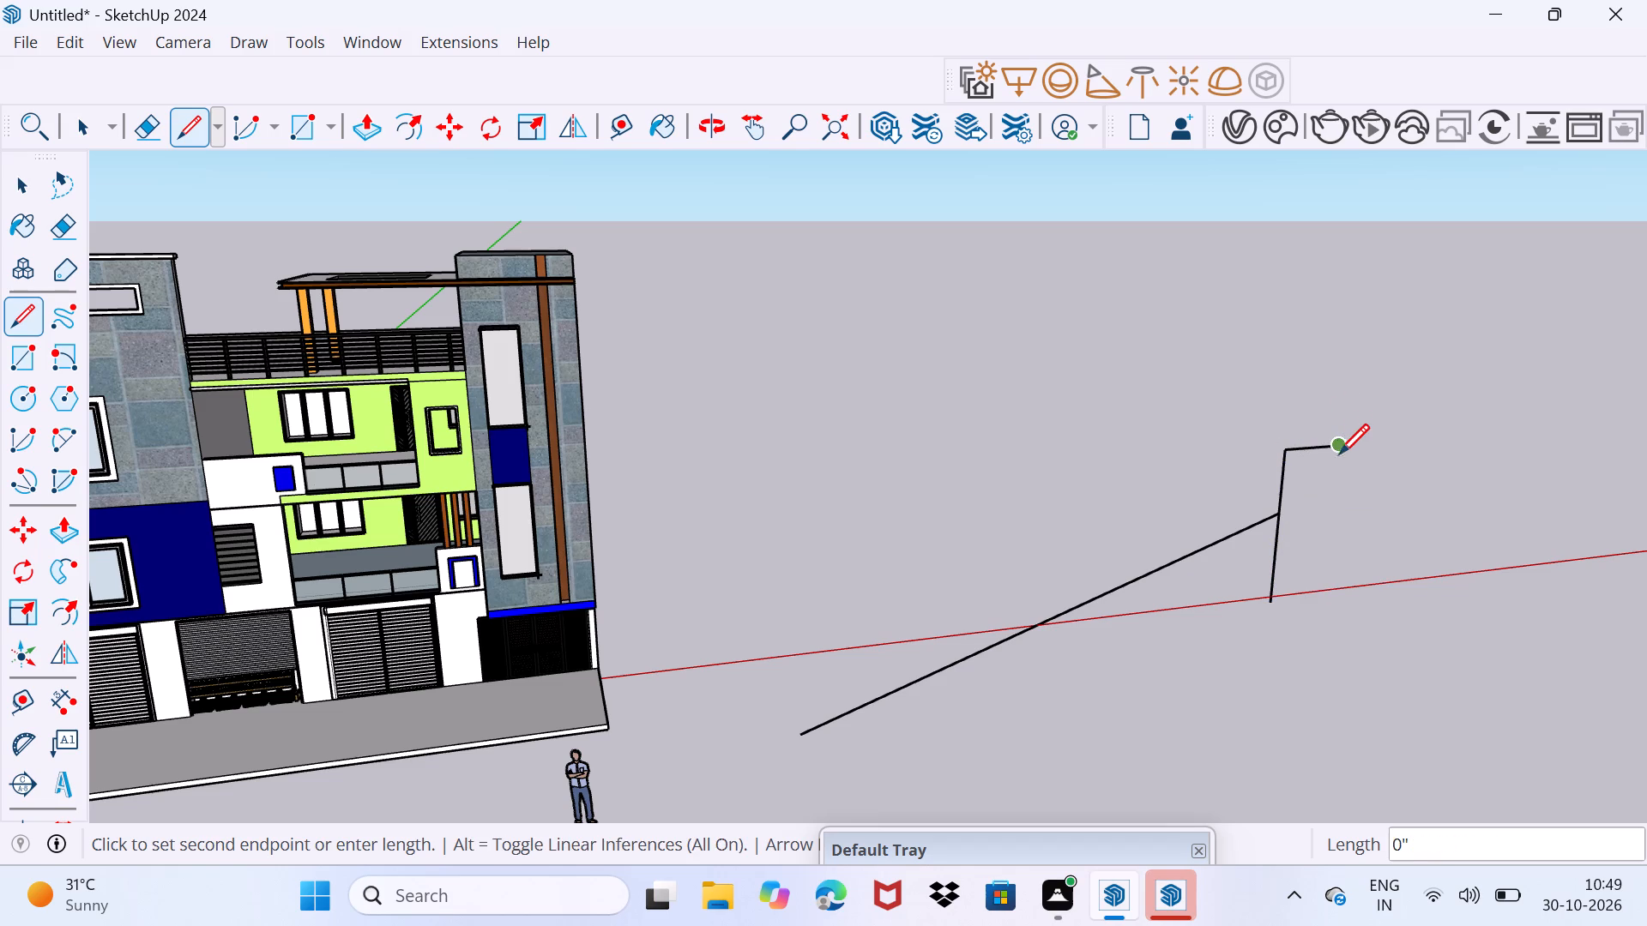
click(1339, 468)
click(1282, 615)
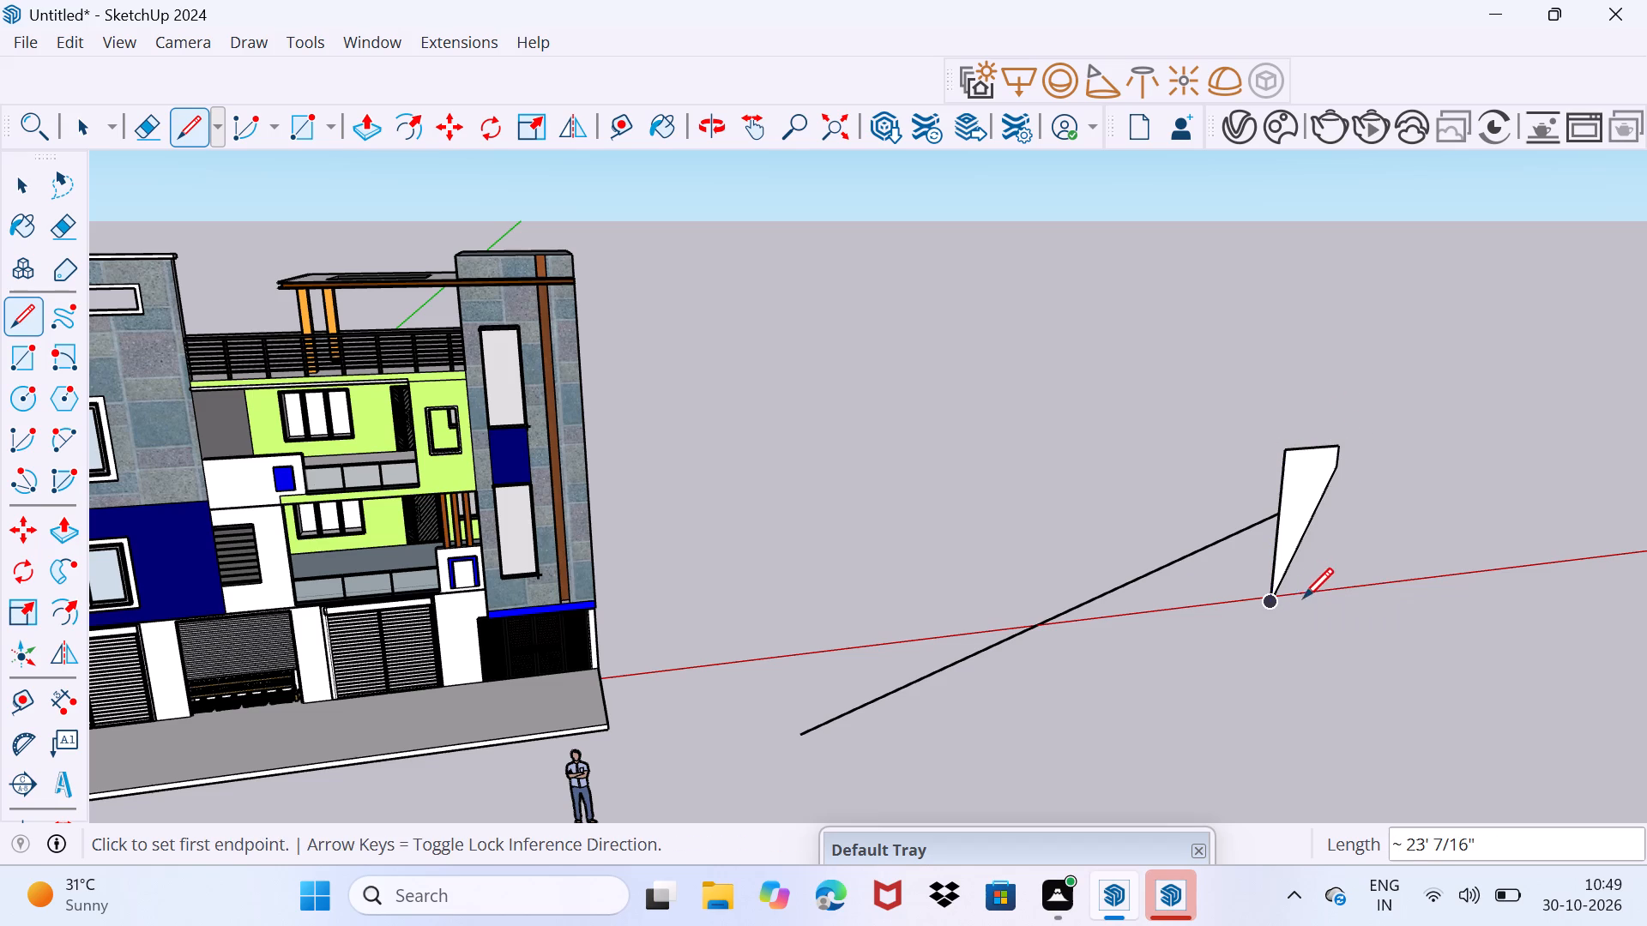
Extend the outline from the face's lower tip with a short vertical edge, a short base edge and a long slanted edge rising away from it.
click(1303, 598)
click(1295, 647)
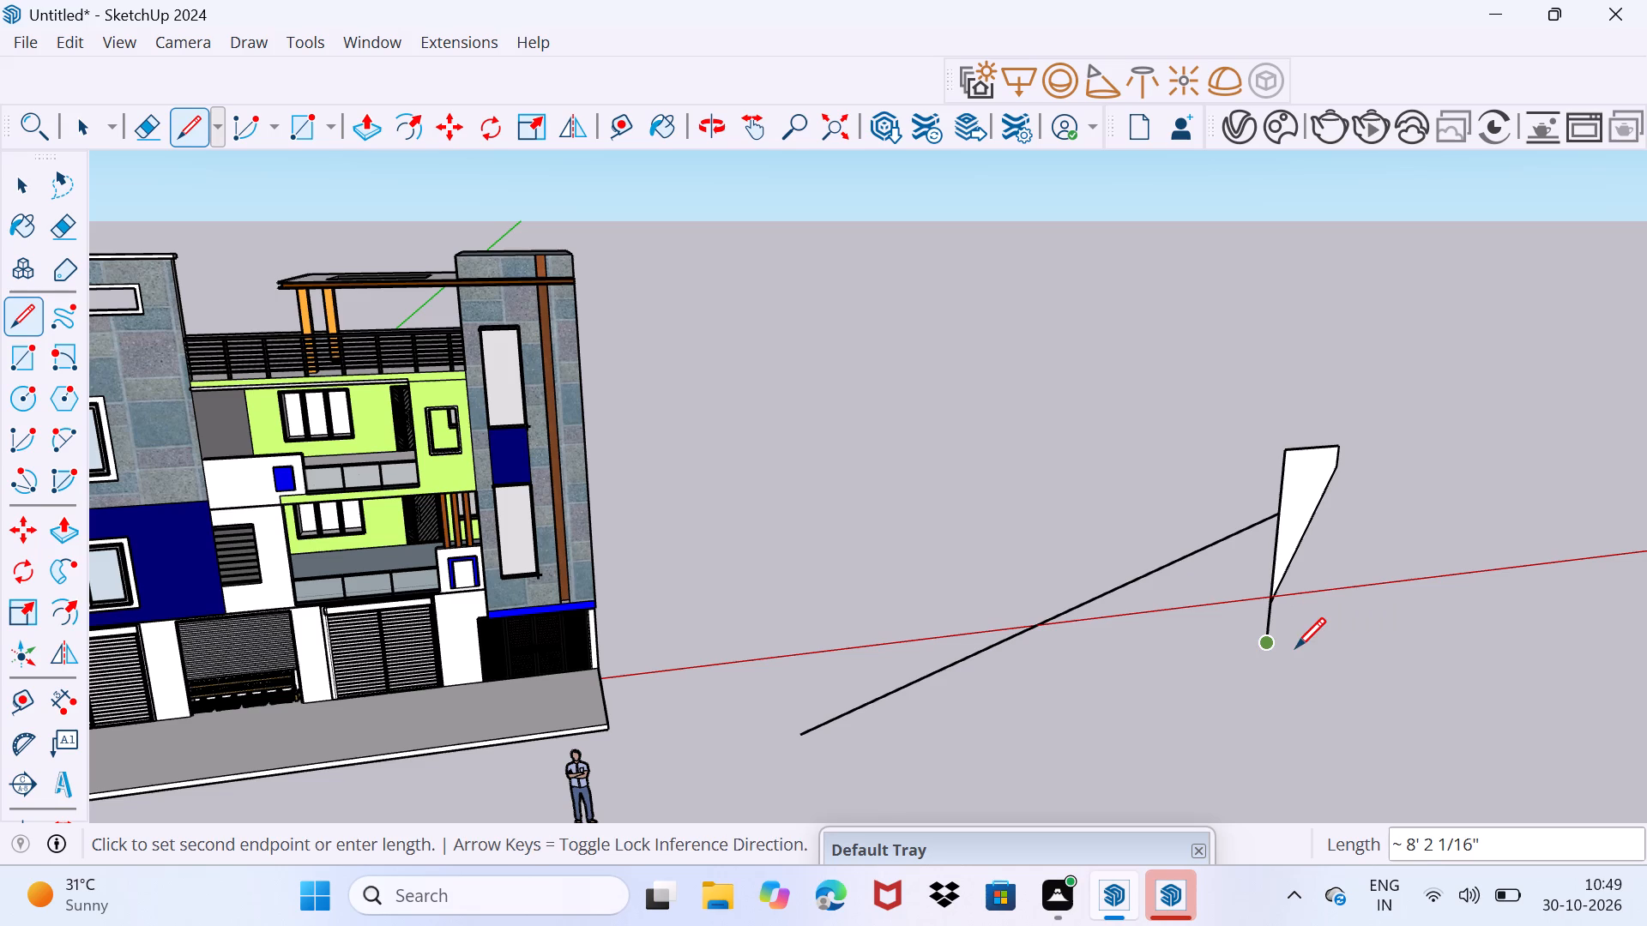
click(1295, 647)
click(1295, 646)
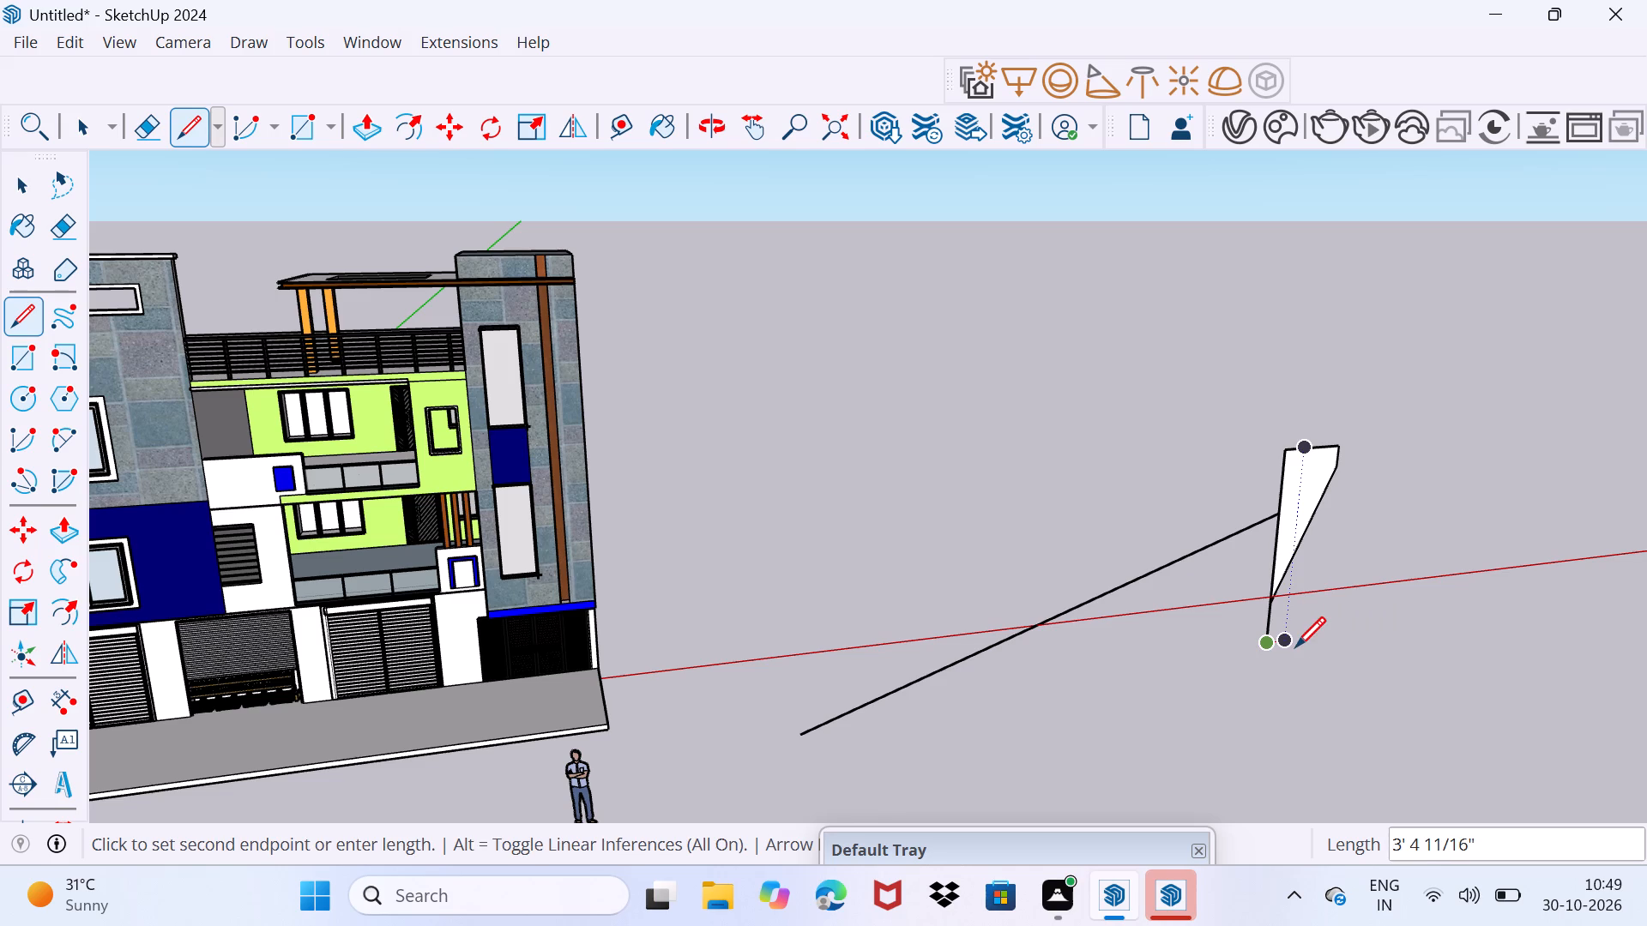
drag(1329, 611, 1333, 603)
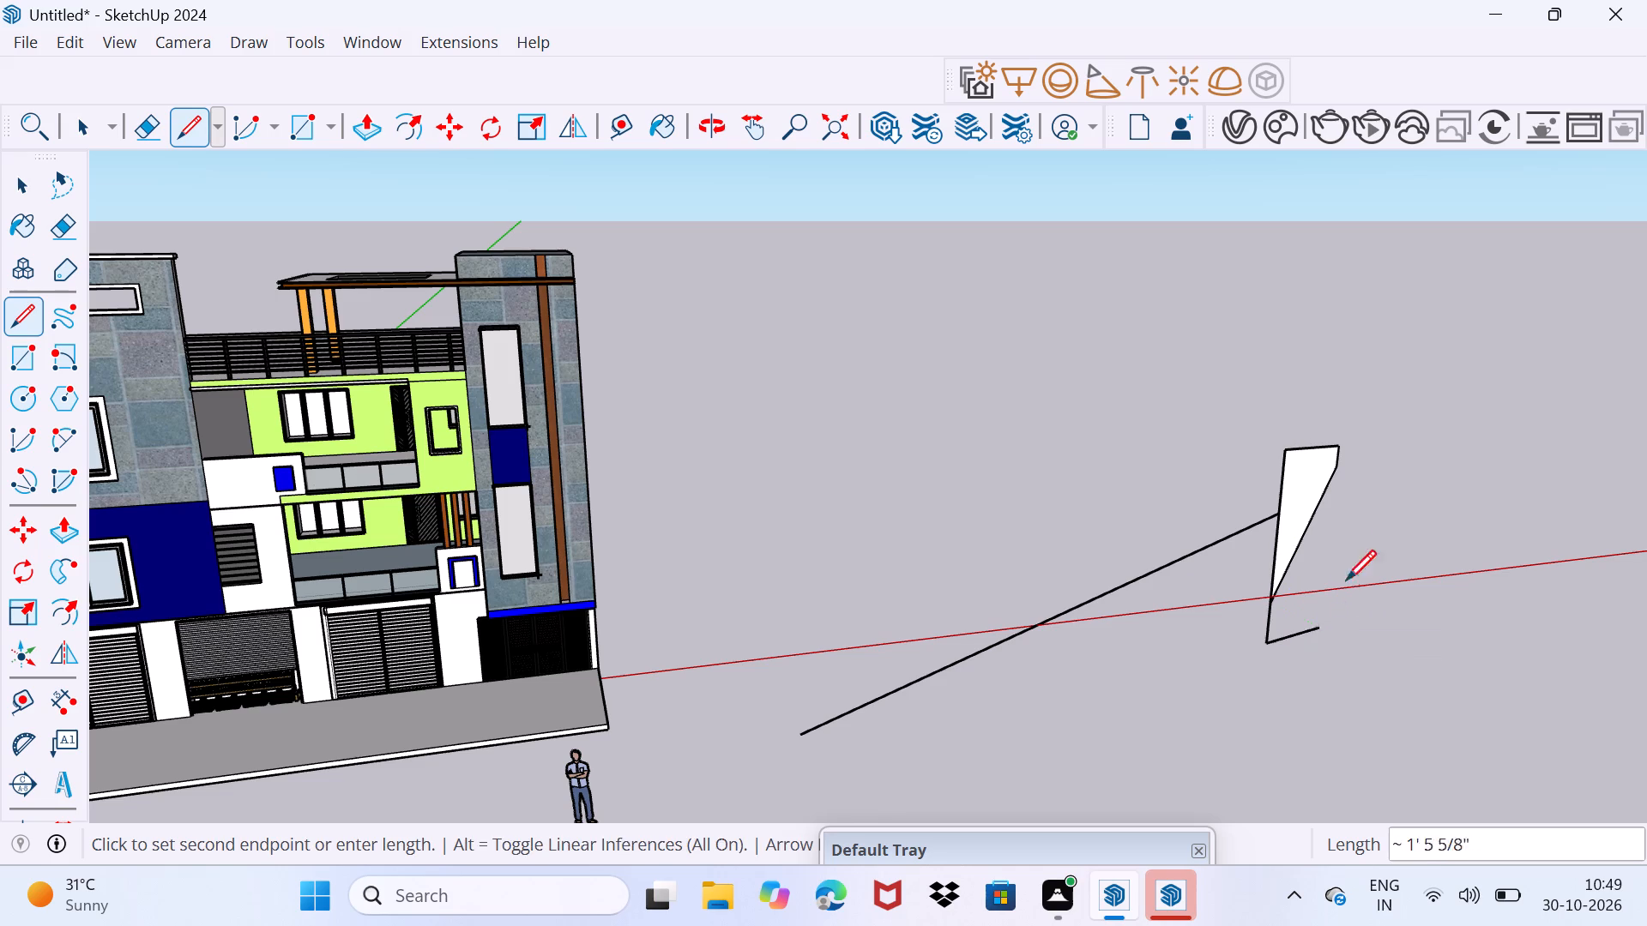
click(1399, 508)
click(1399, 513)
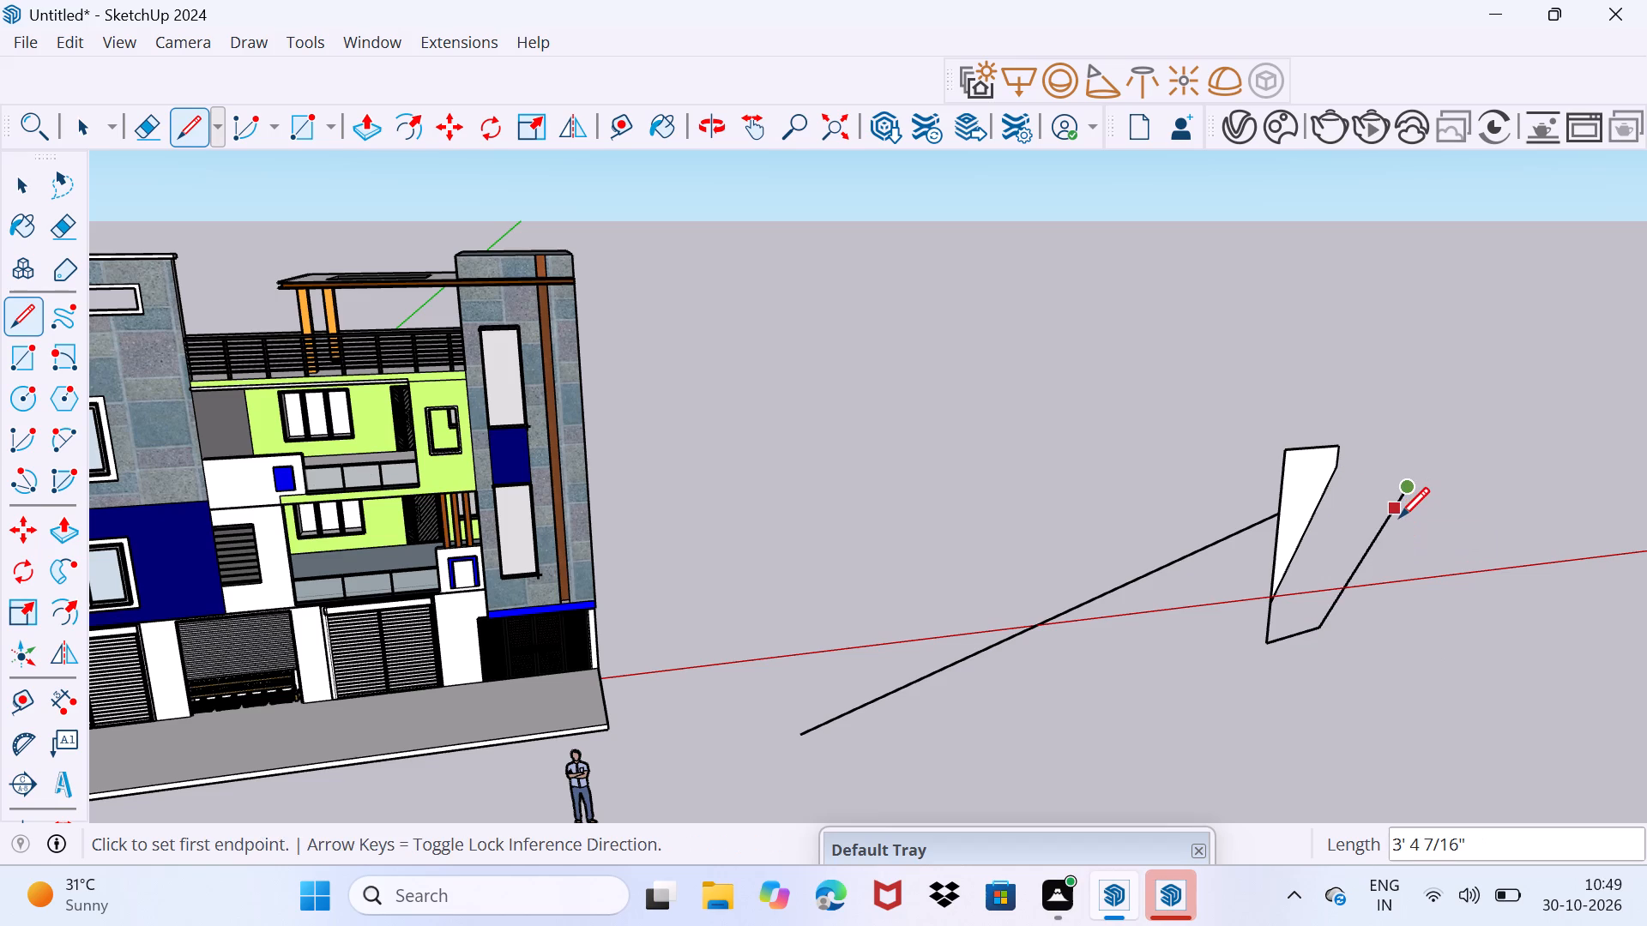
click(1399, 517)
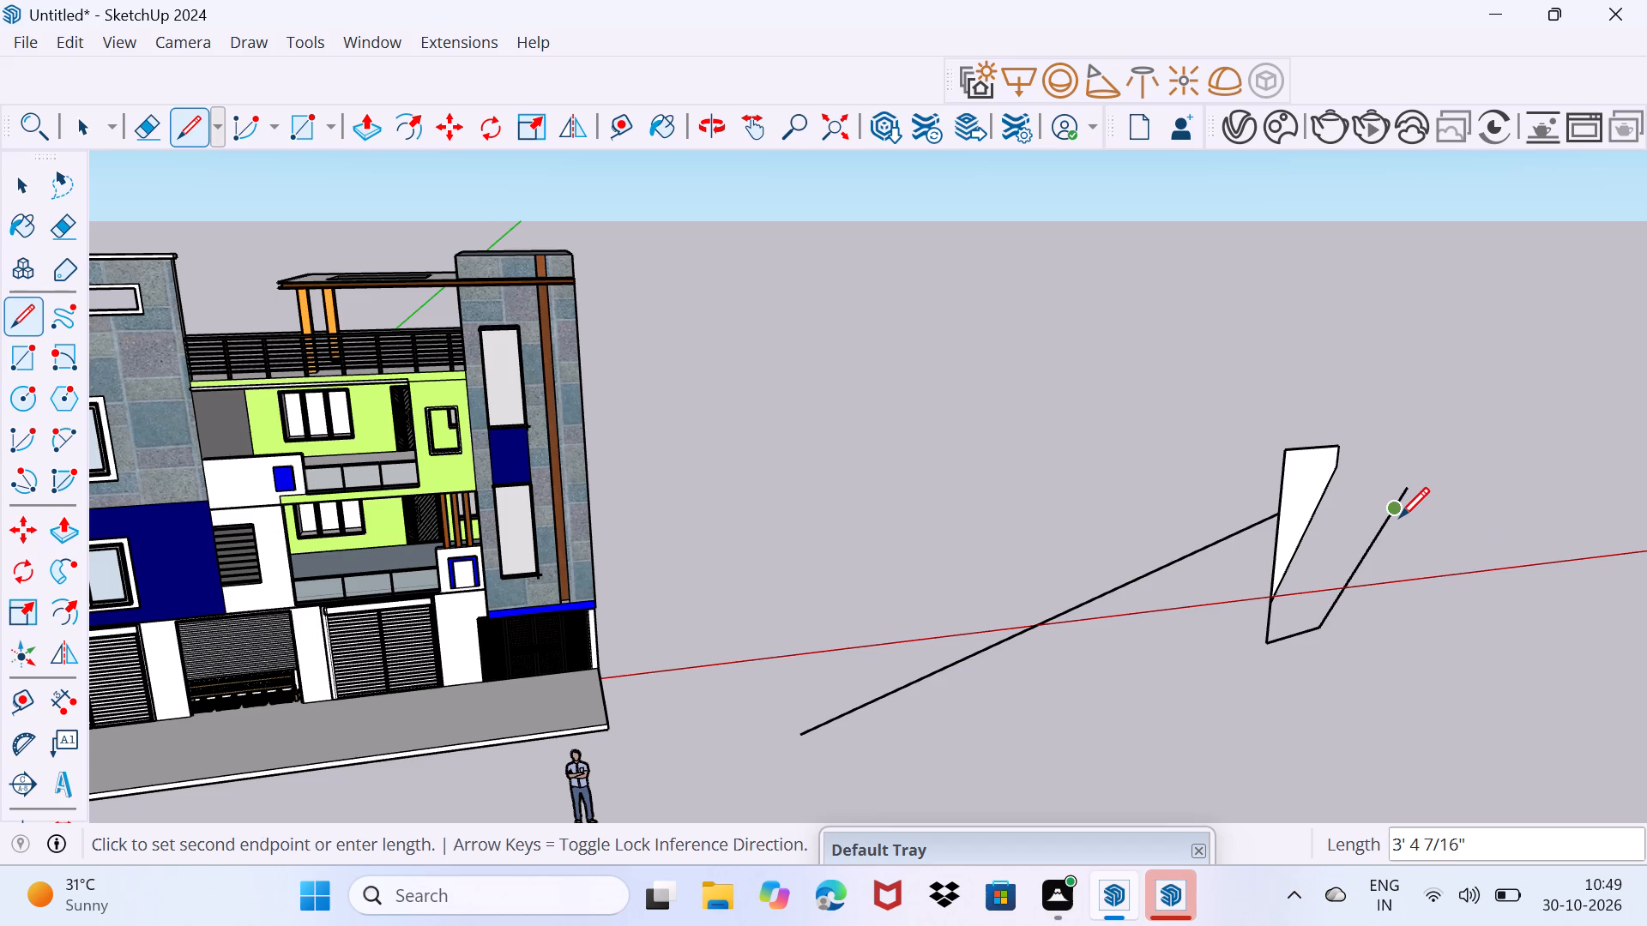
click(1399, 517)
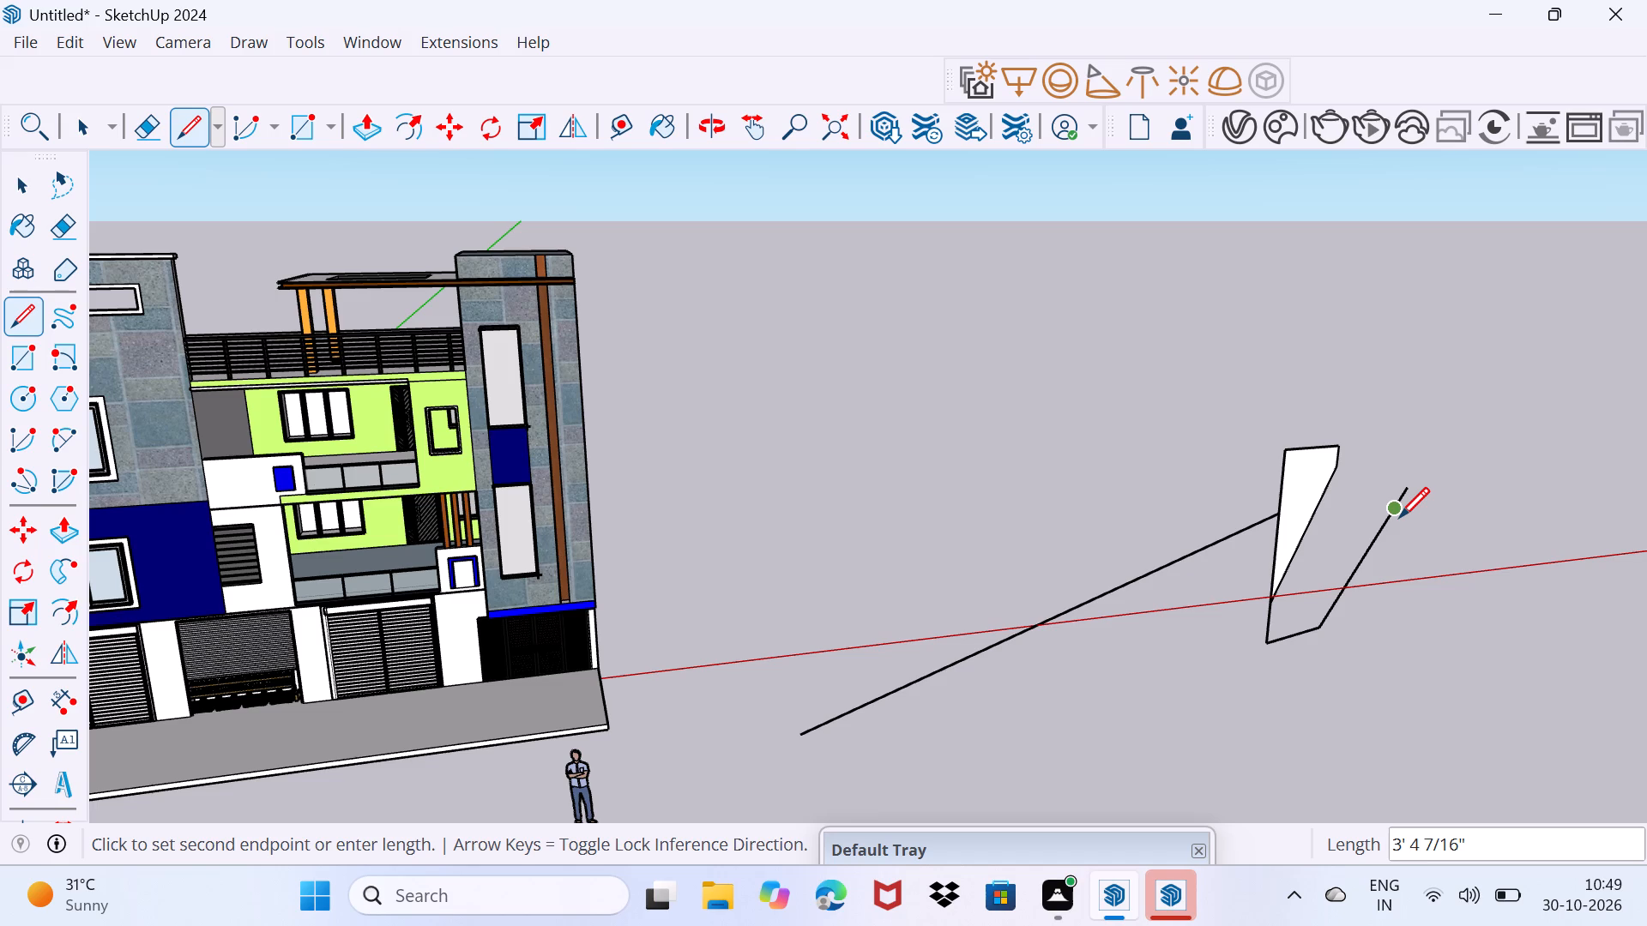
click(1399, 517)
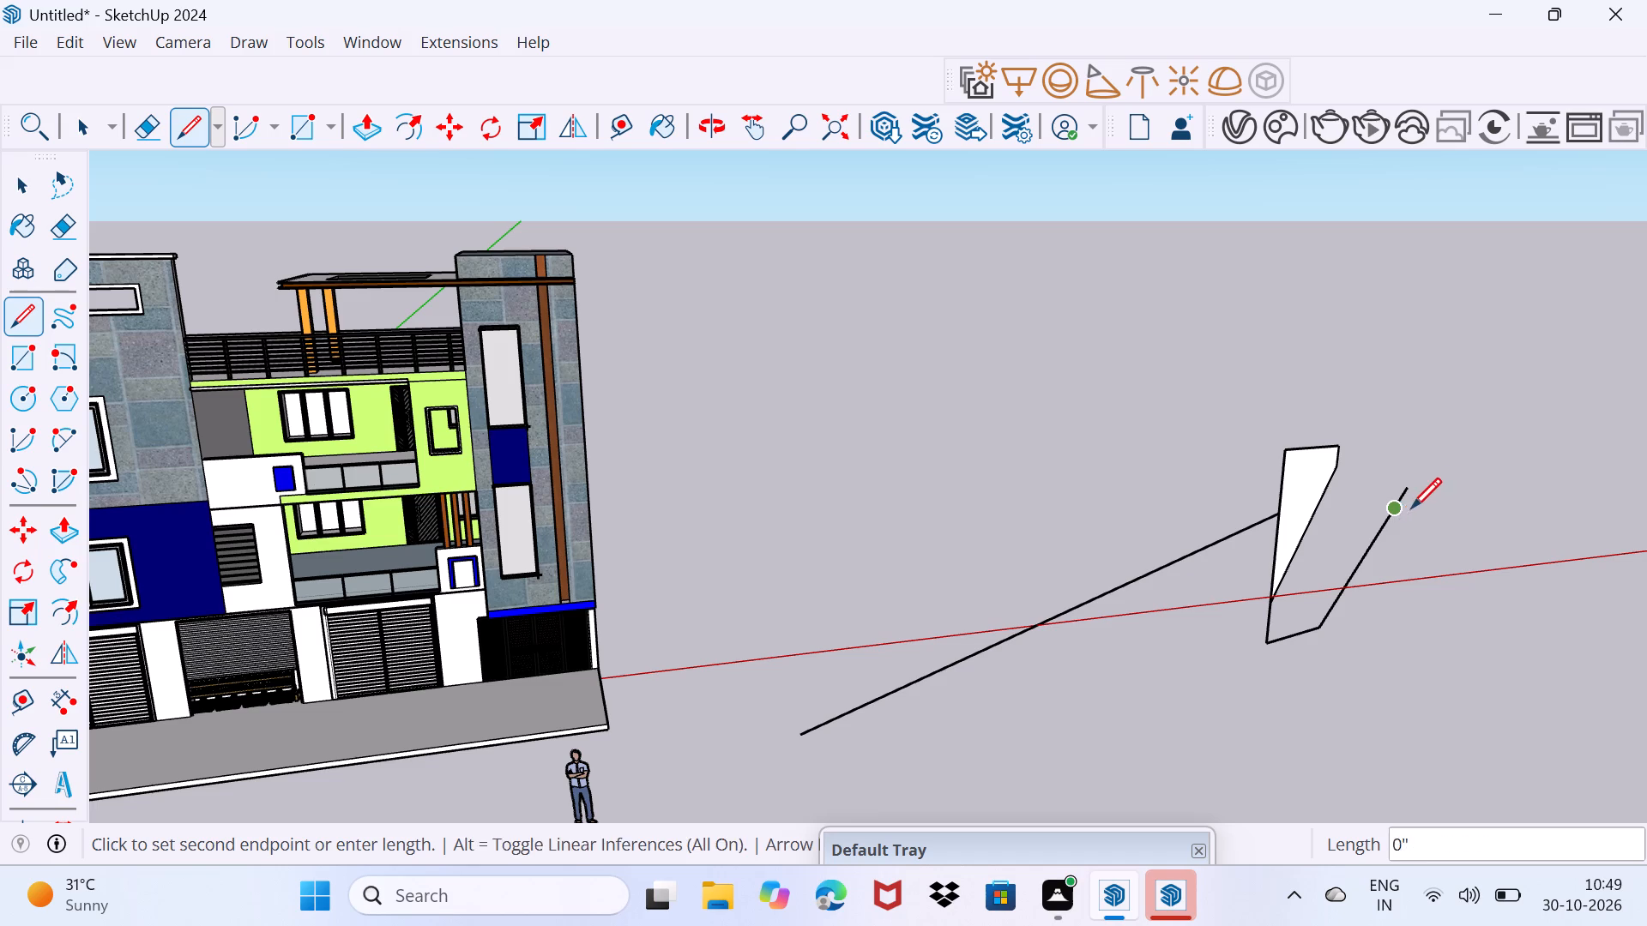
click(1418, 500)
Draw a zigzag of edges above the slanted edge, joining the narrow face's top corner and the slanted edge's upper end.
click(1455, 437)
click(1366, 483)
click(1372, 455)
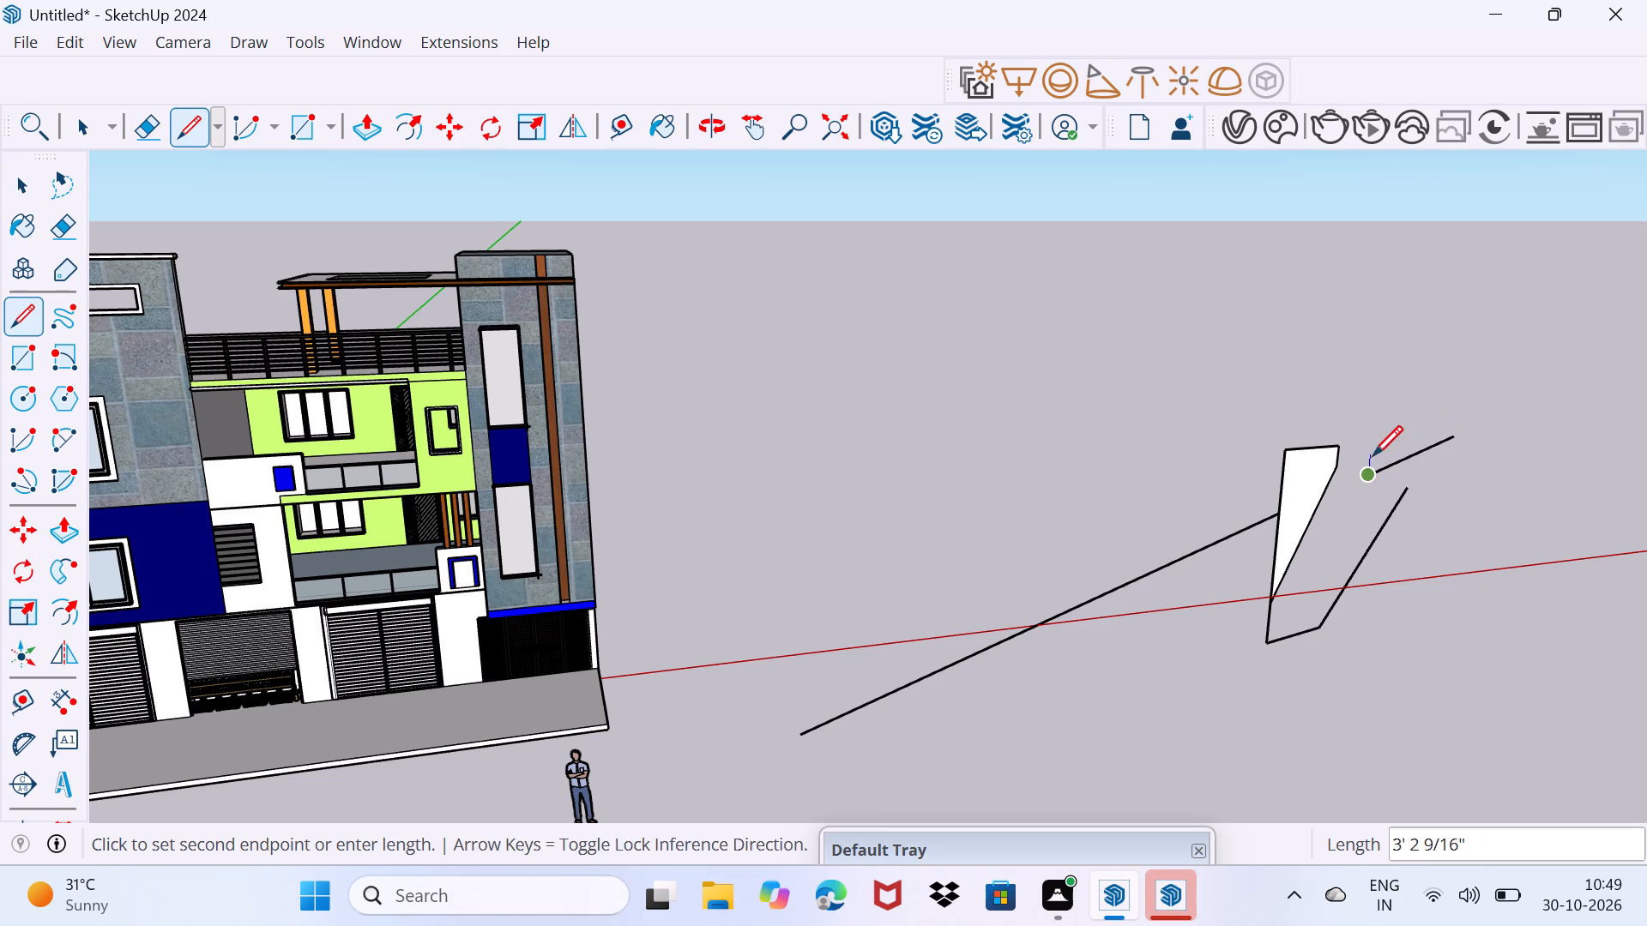
click(1421, 408)
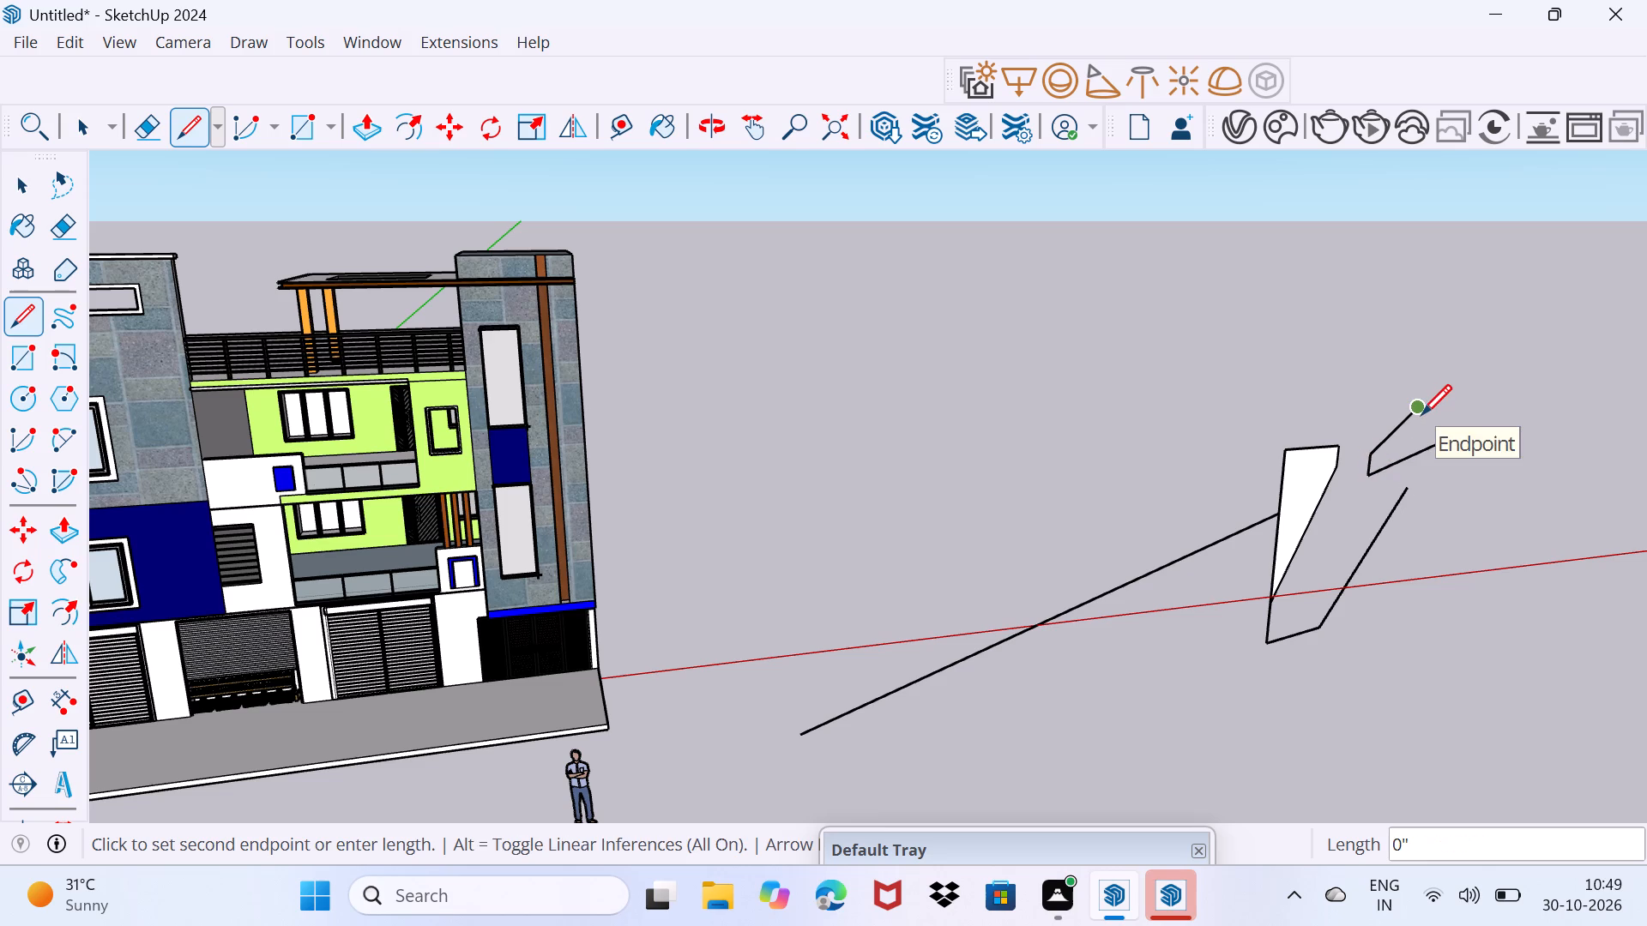
click(1346, 455)
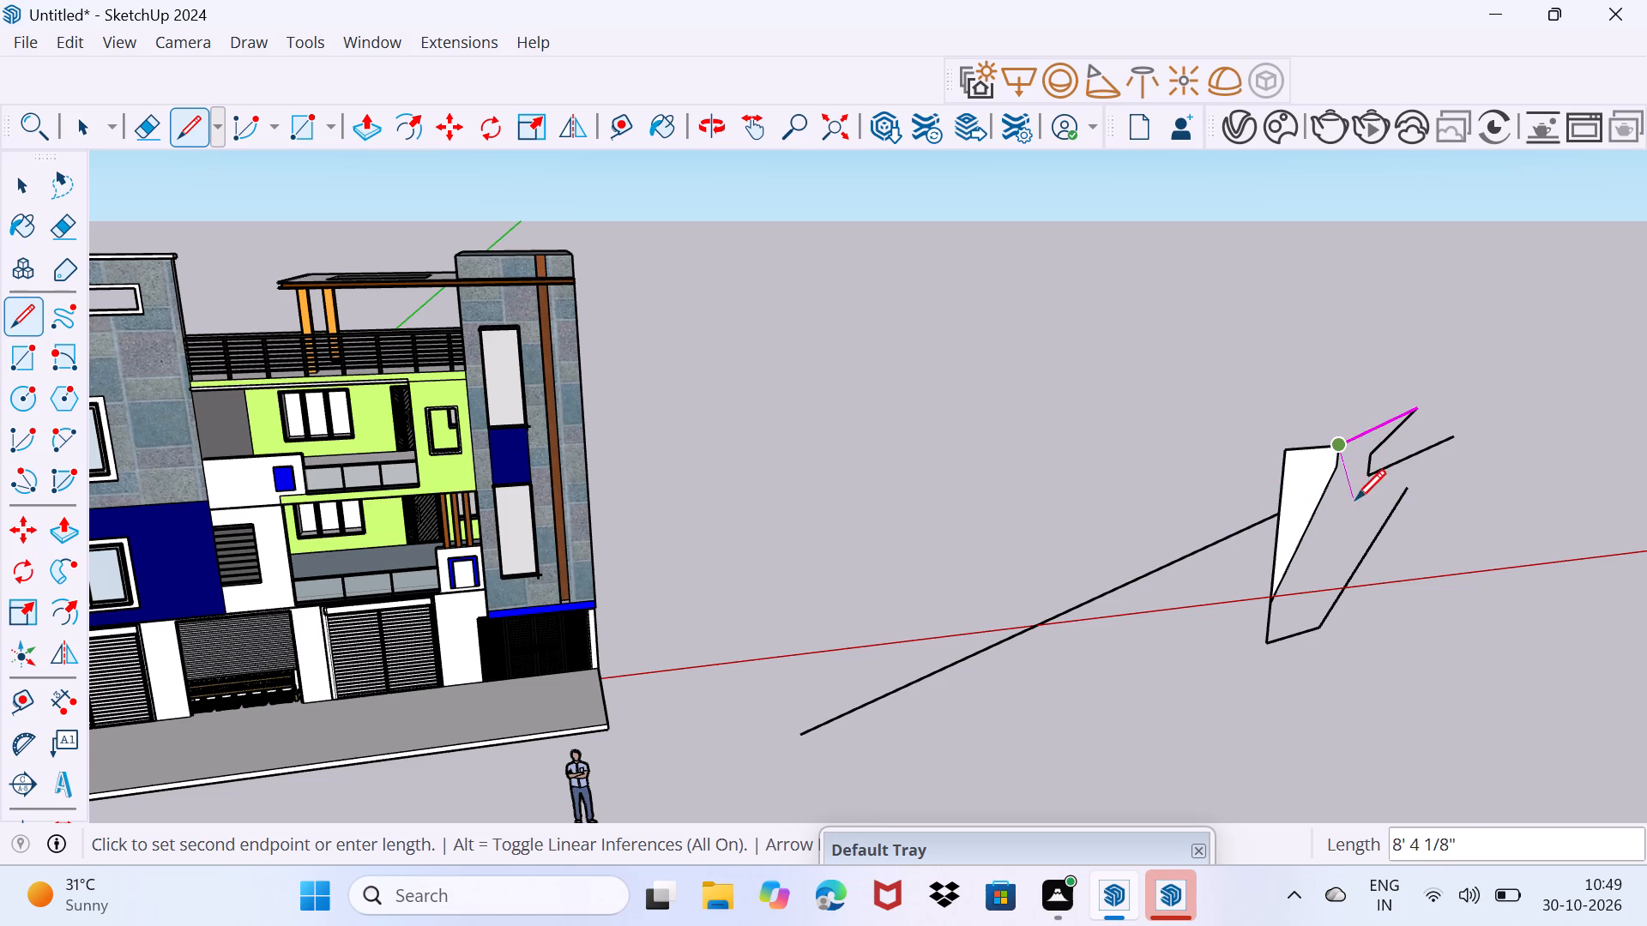
click(1400, 494)
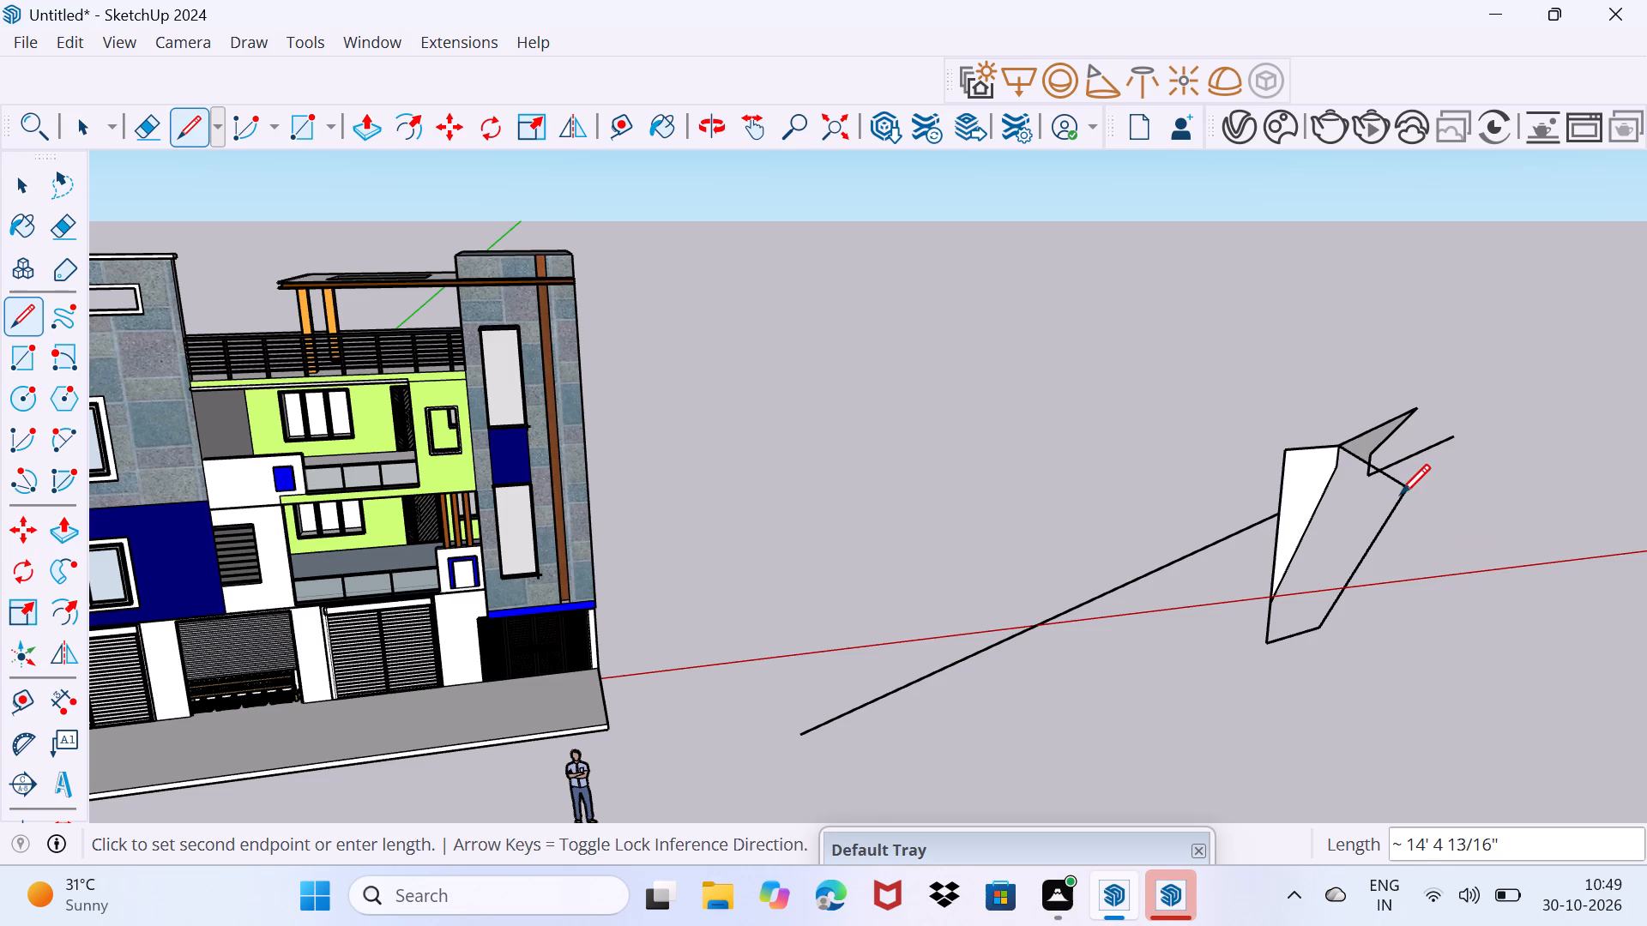
Join the slanted edge's upper end to the zigzag's outer end, its peak and its inner corner, closing a second face.
scroll(1389, 509, up, 3)
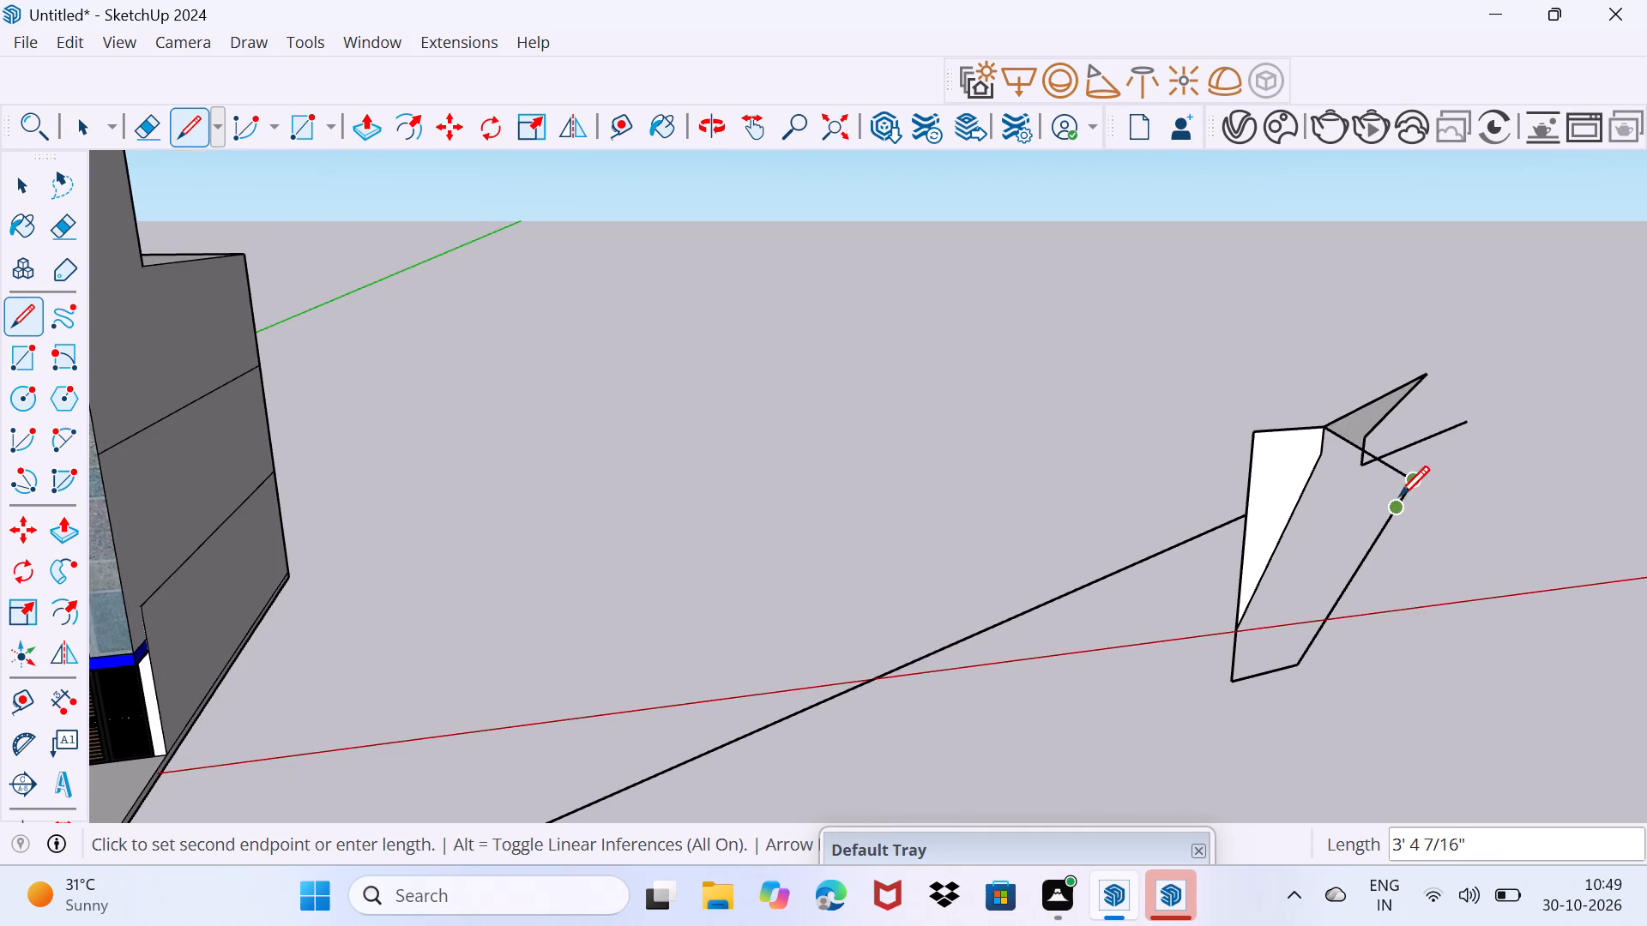
click(1409, 480)
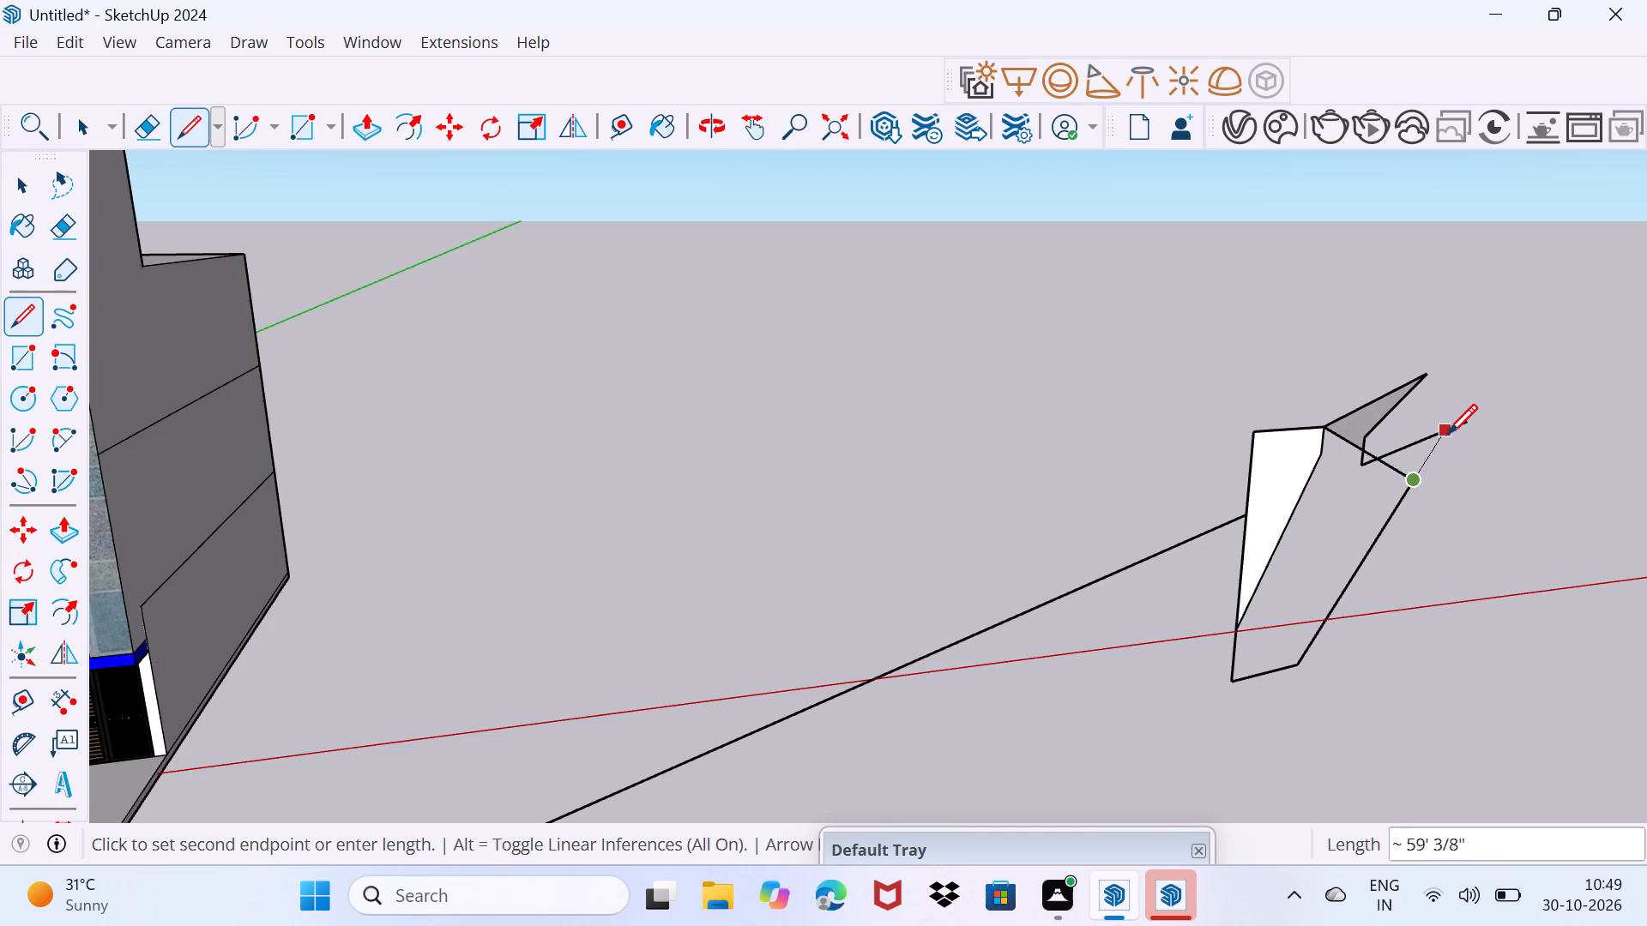
click(1456, 424)
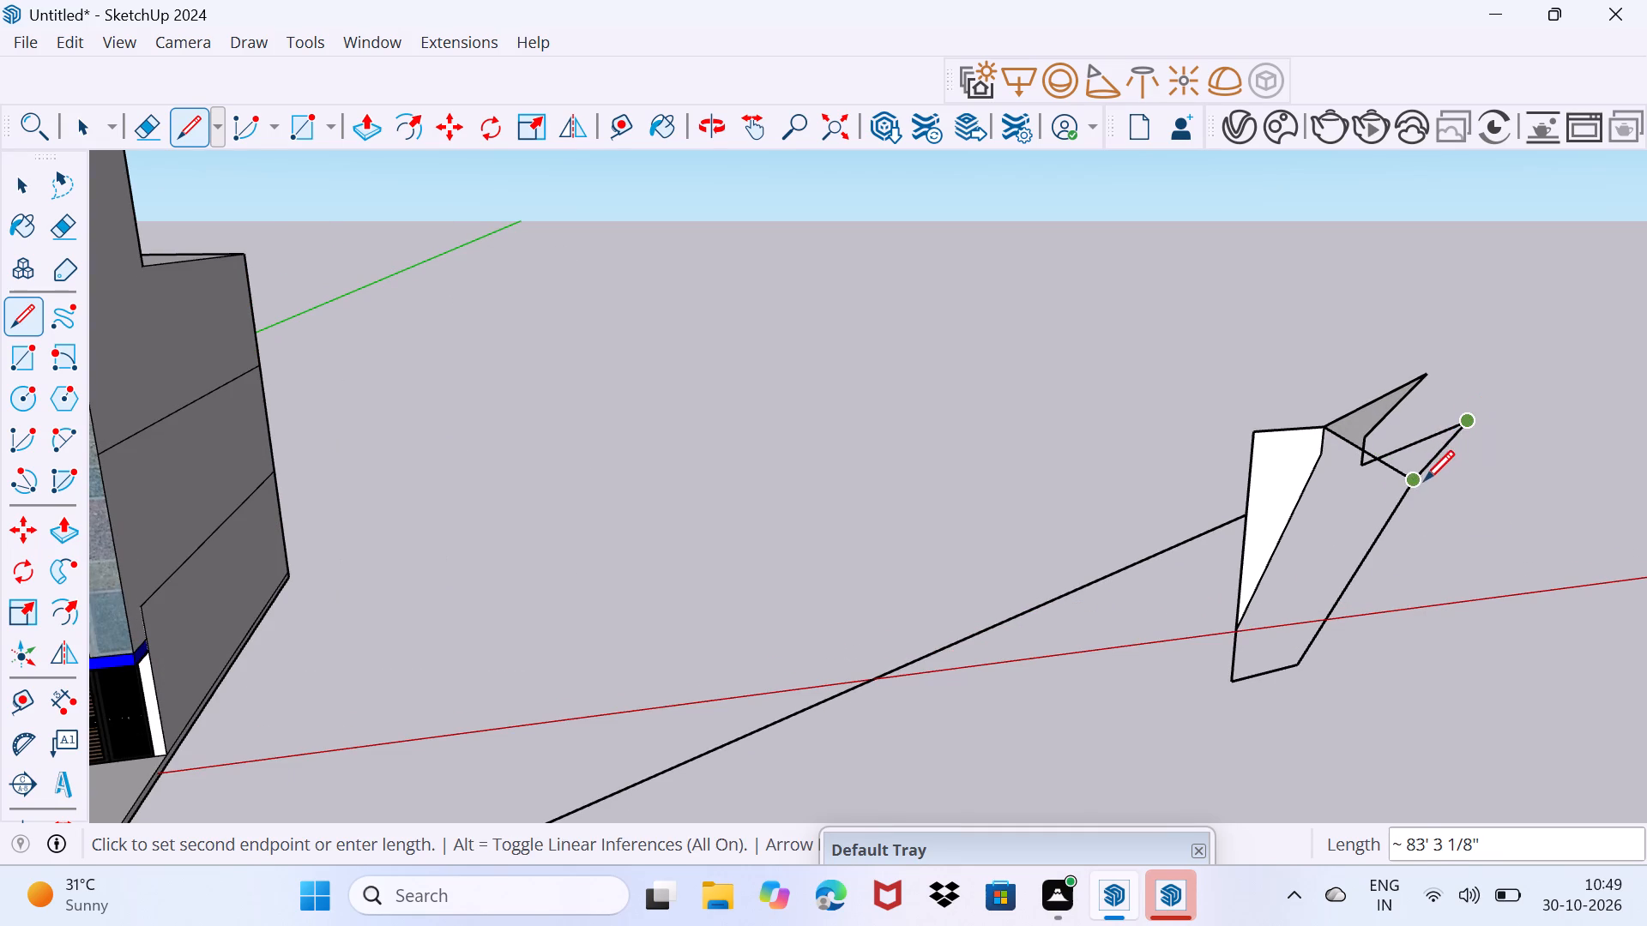
scroll(1422, 480, up, 4)
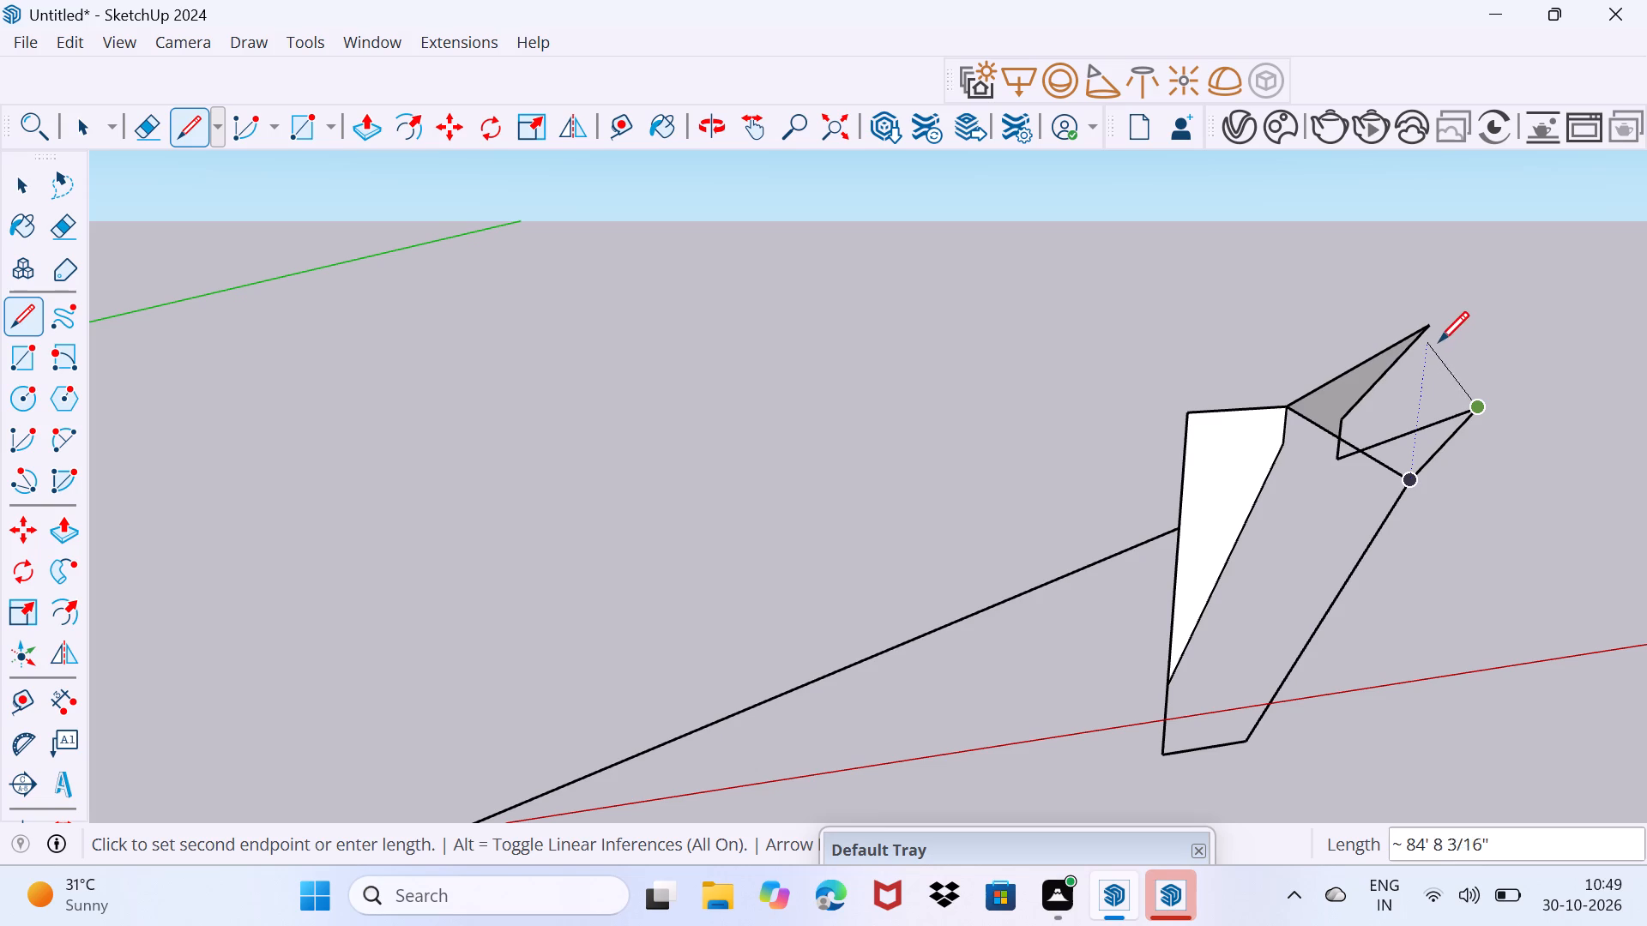
click(1426, 330)
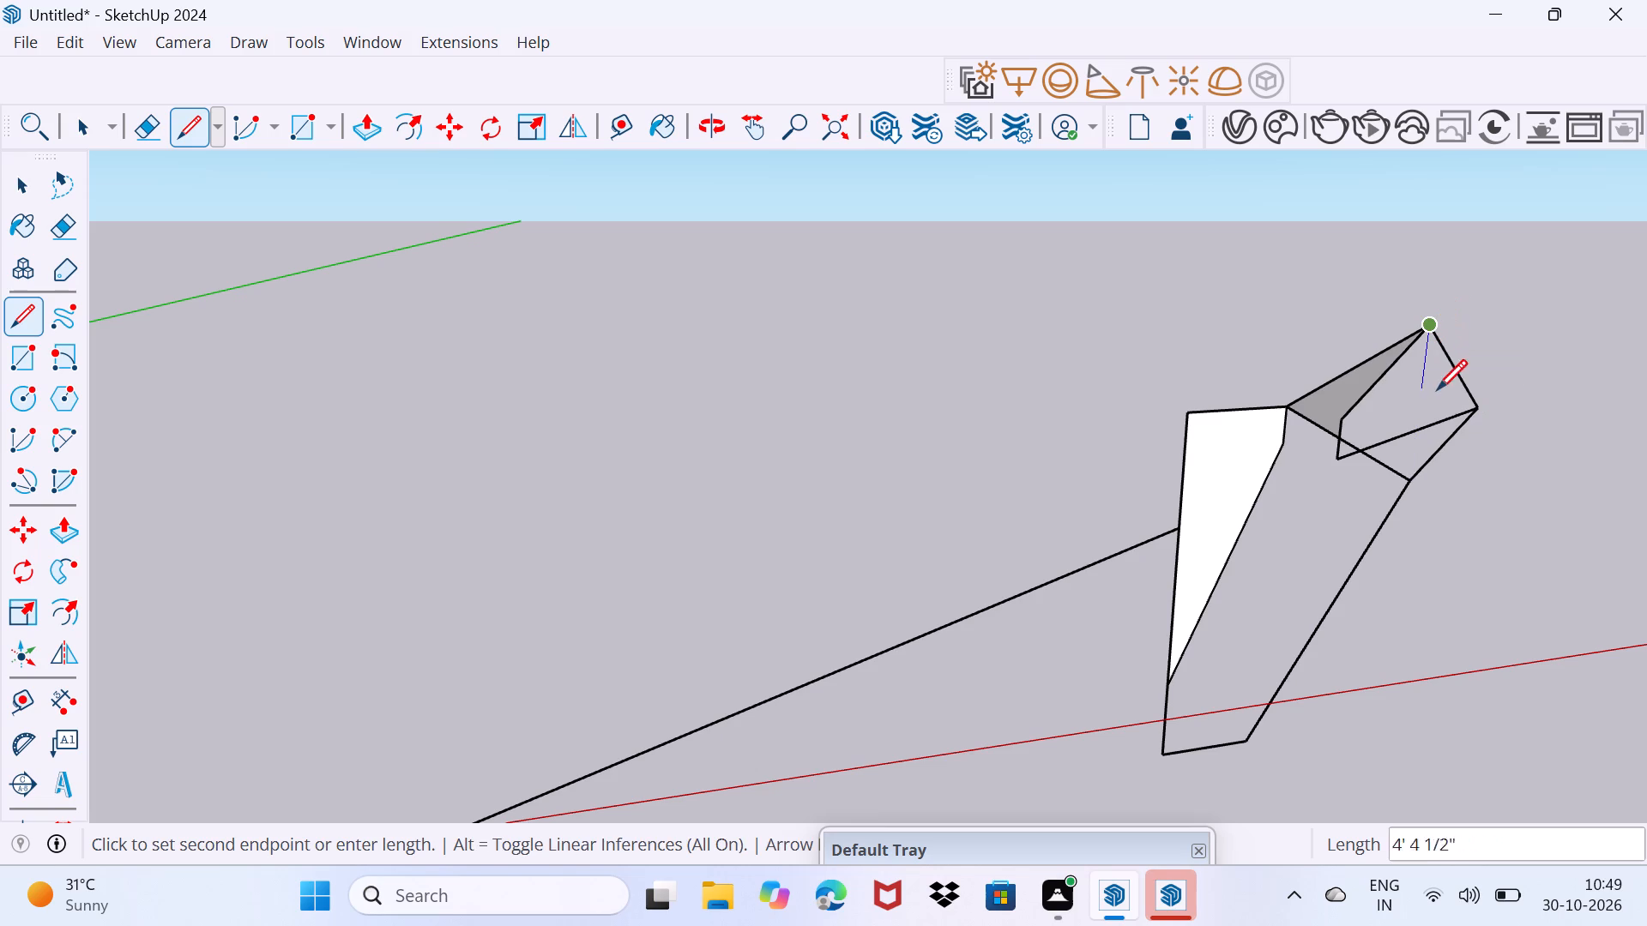
click(1336, 465)
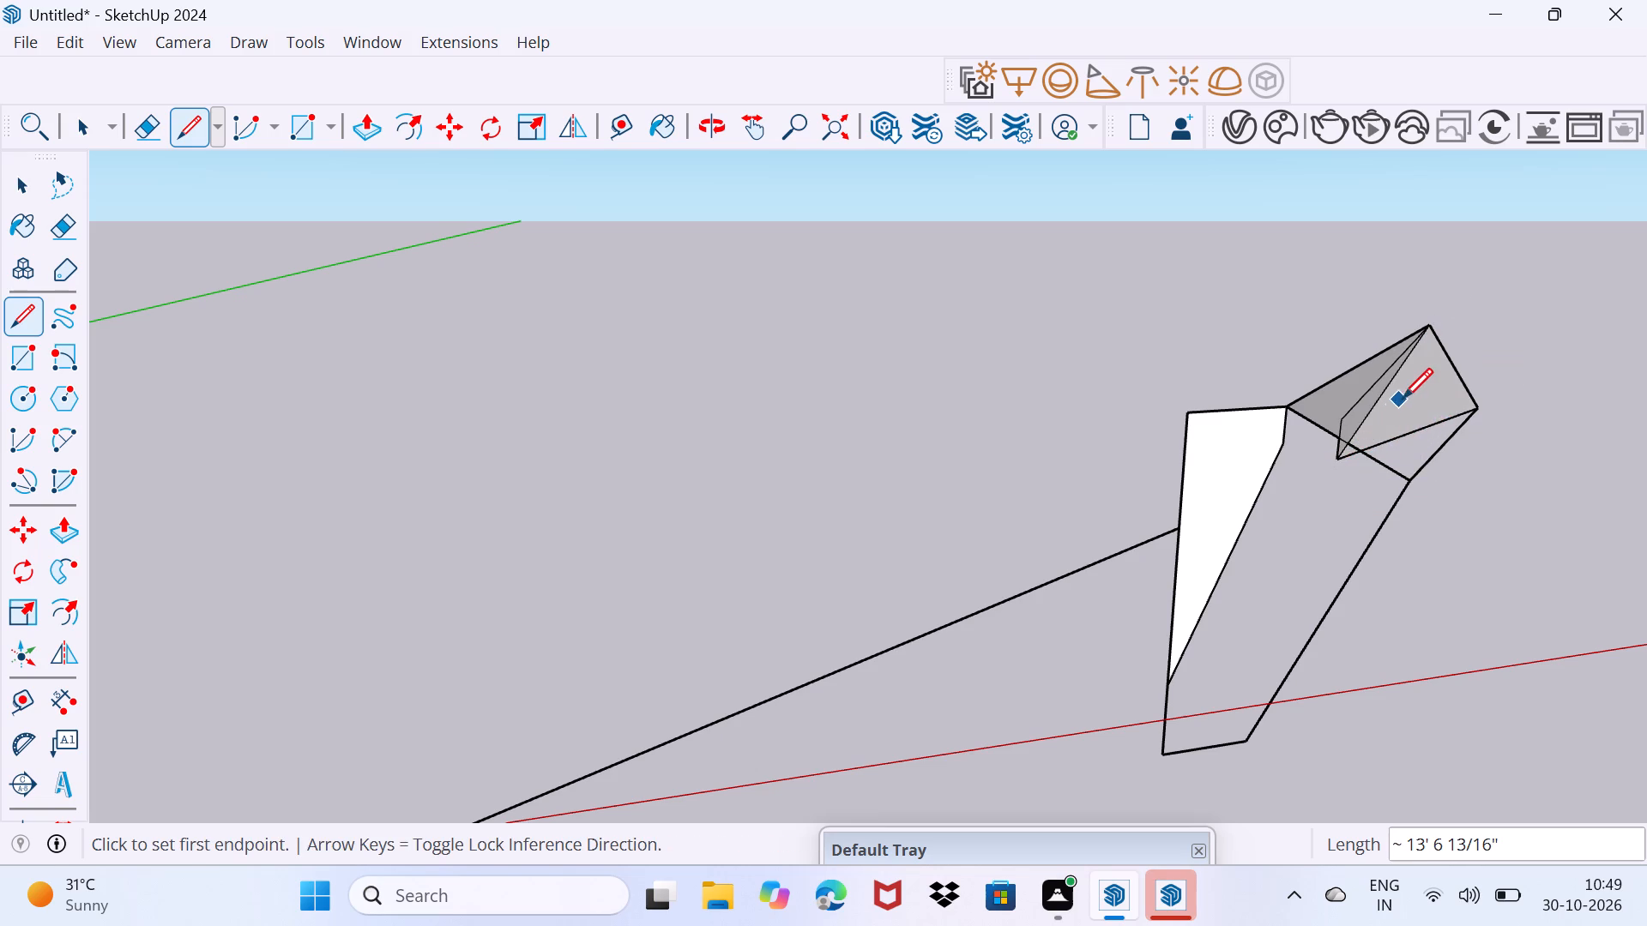
Draw two lines across the gap beneath the folded top, filling its lower corner with small triangular faces.
click(1403, 493)
click(1431, 433)
scroll(1391, 466, up, 2)
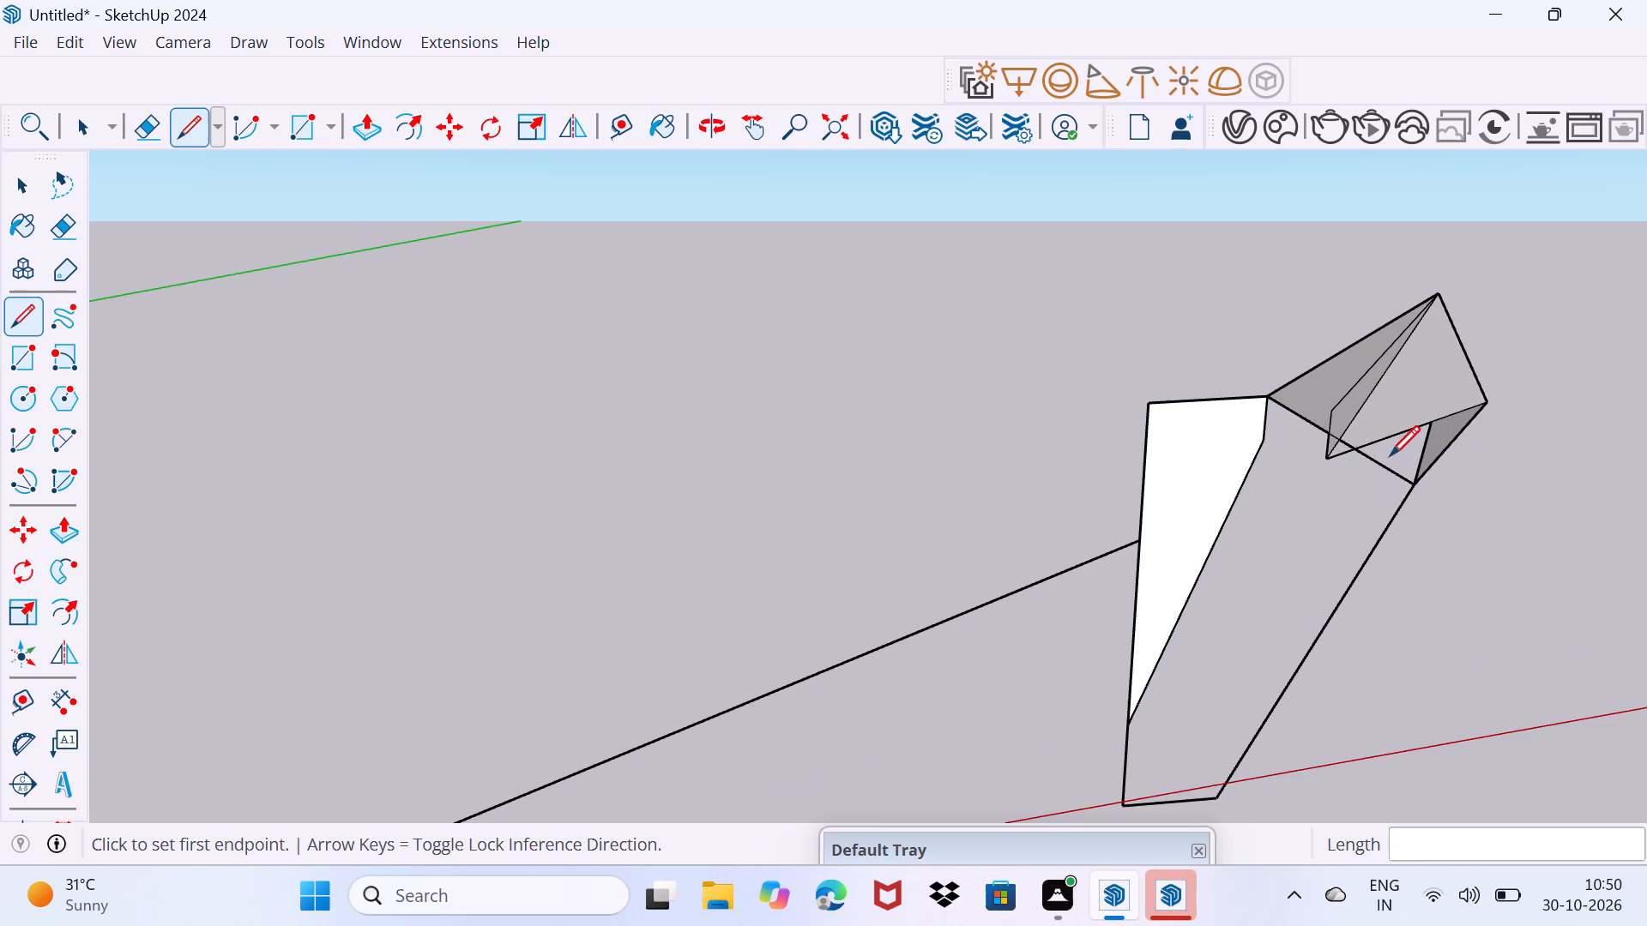
scroll(1388, 439, up, 8)
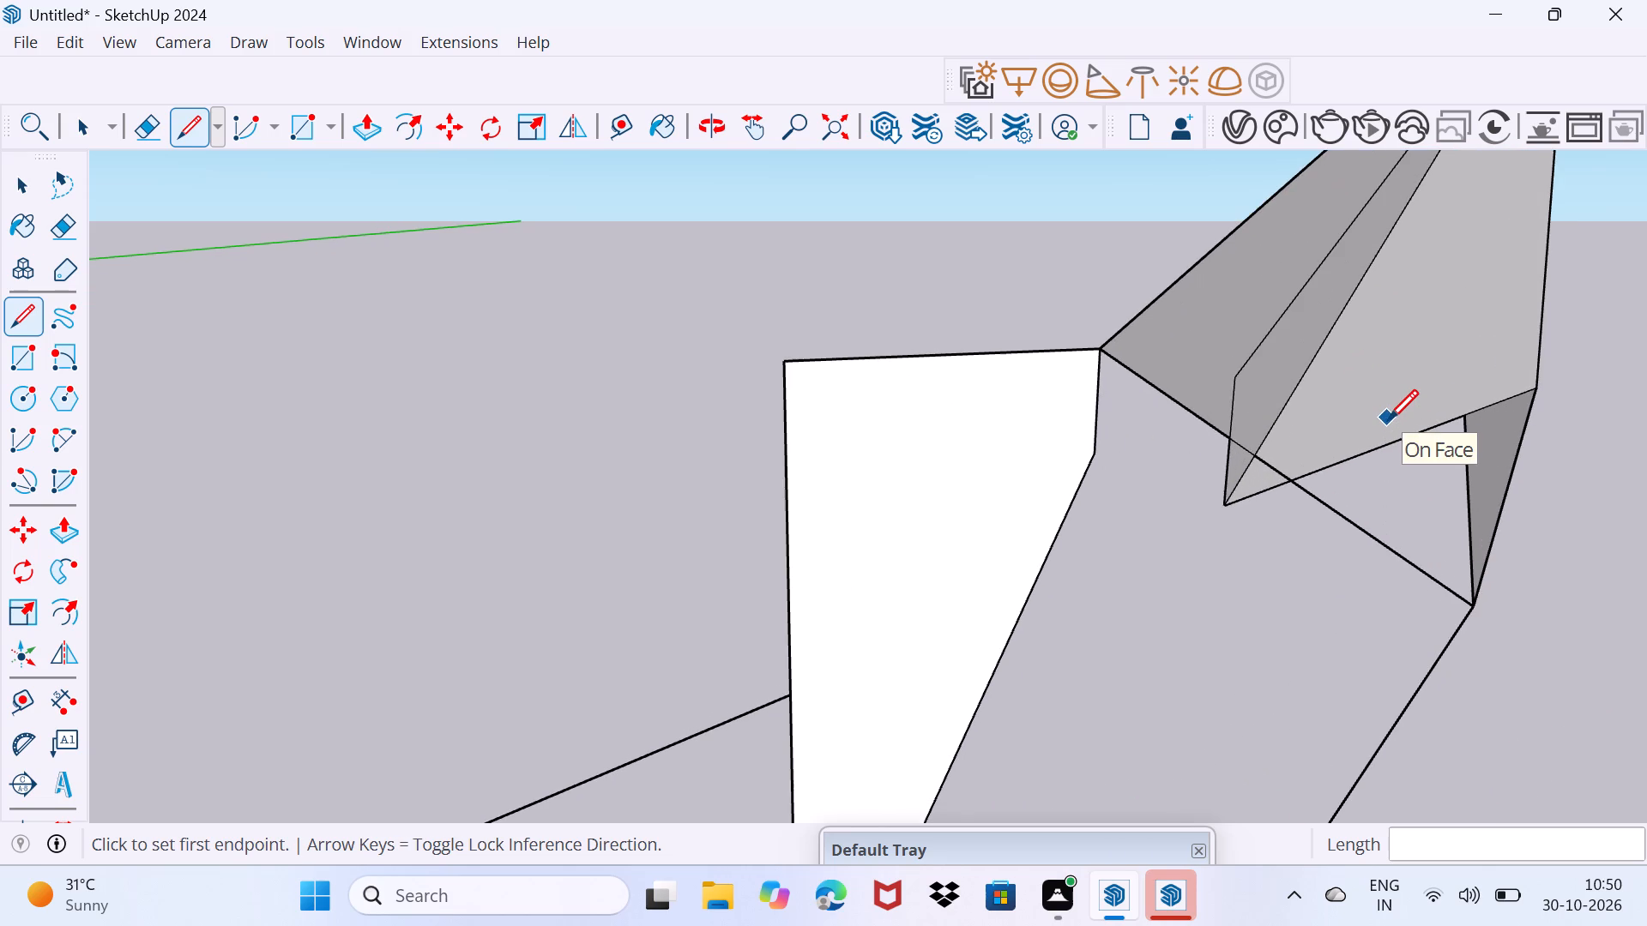
click(1291, 482)
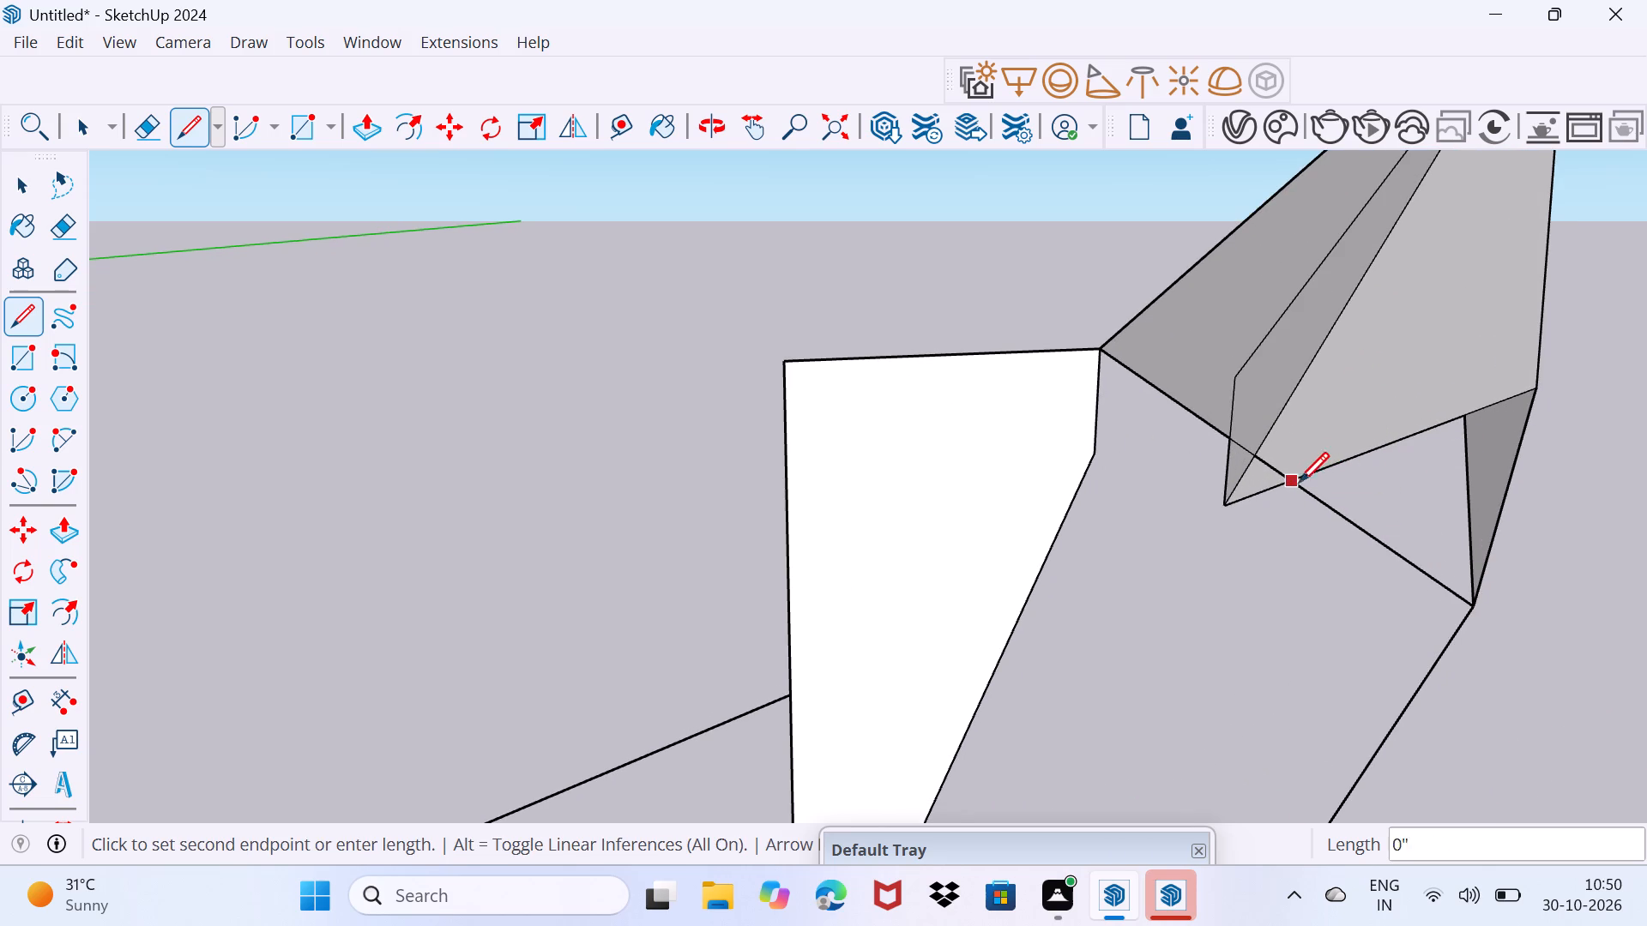
click(1469, 494)
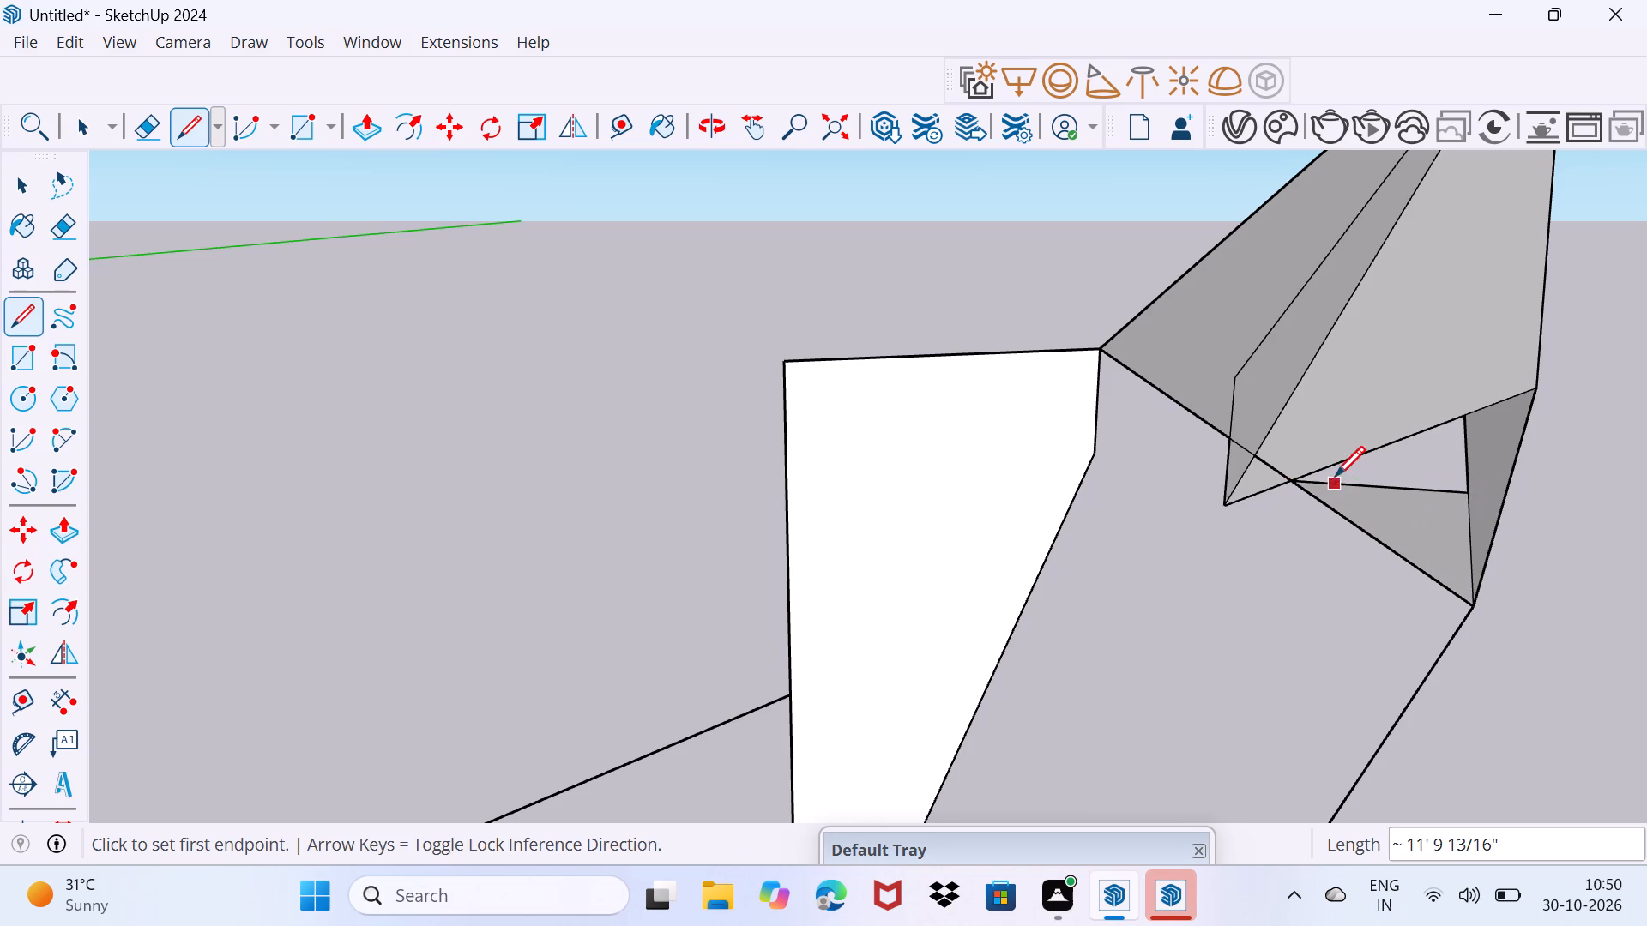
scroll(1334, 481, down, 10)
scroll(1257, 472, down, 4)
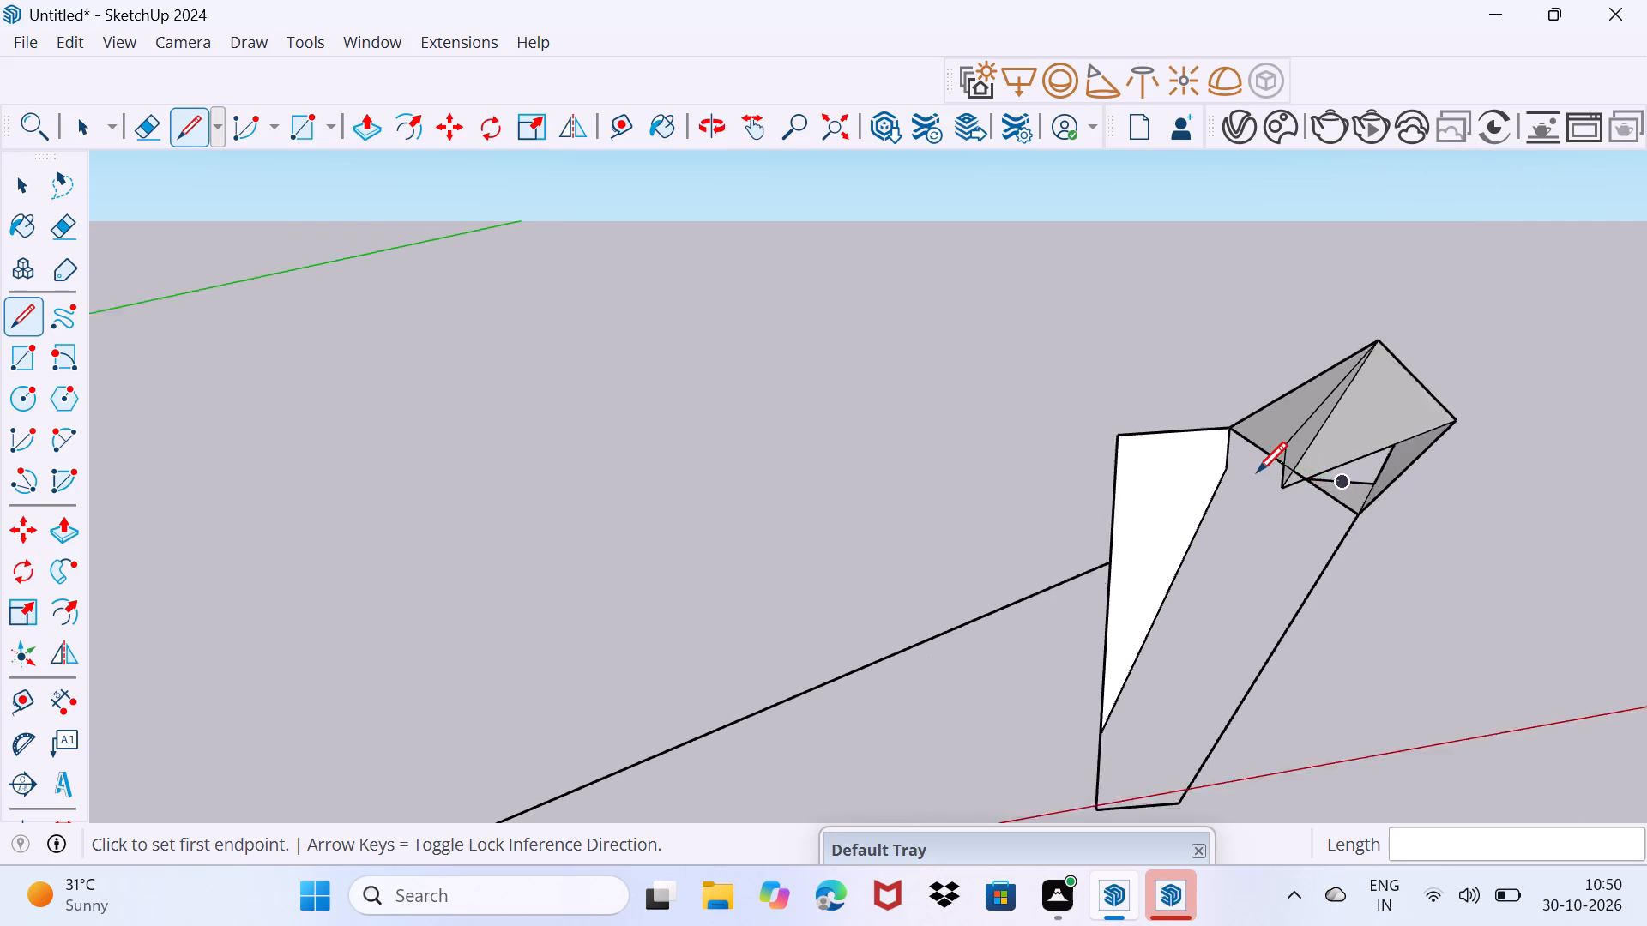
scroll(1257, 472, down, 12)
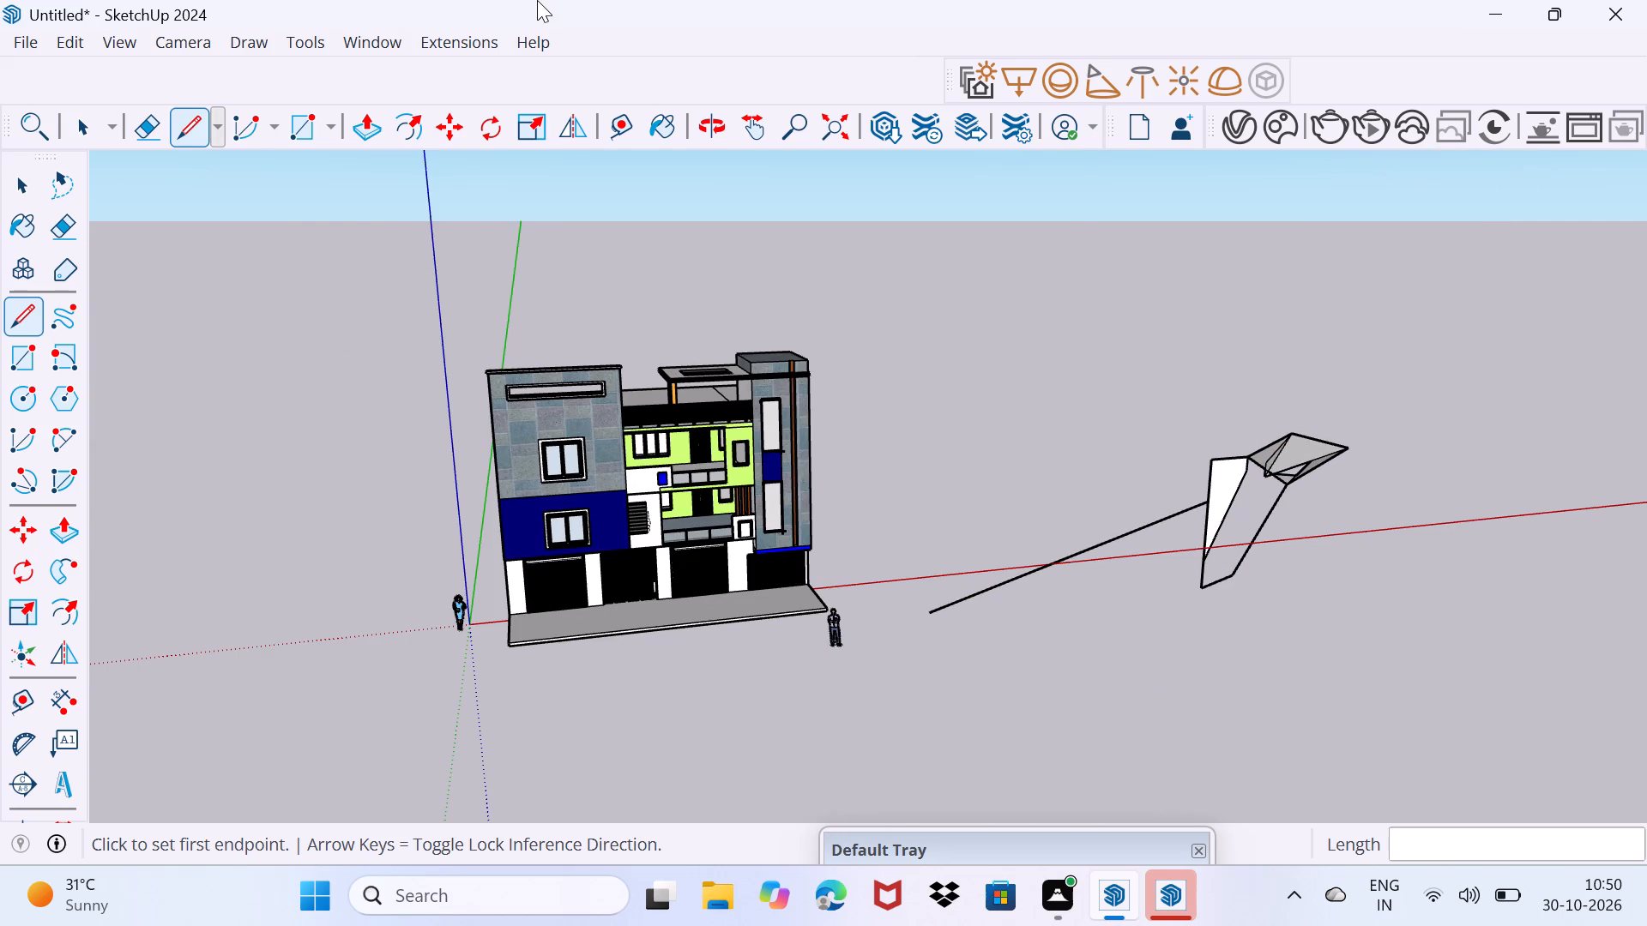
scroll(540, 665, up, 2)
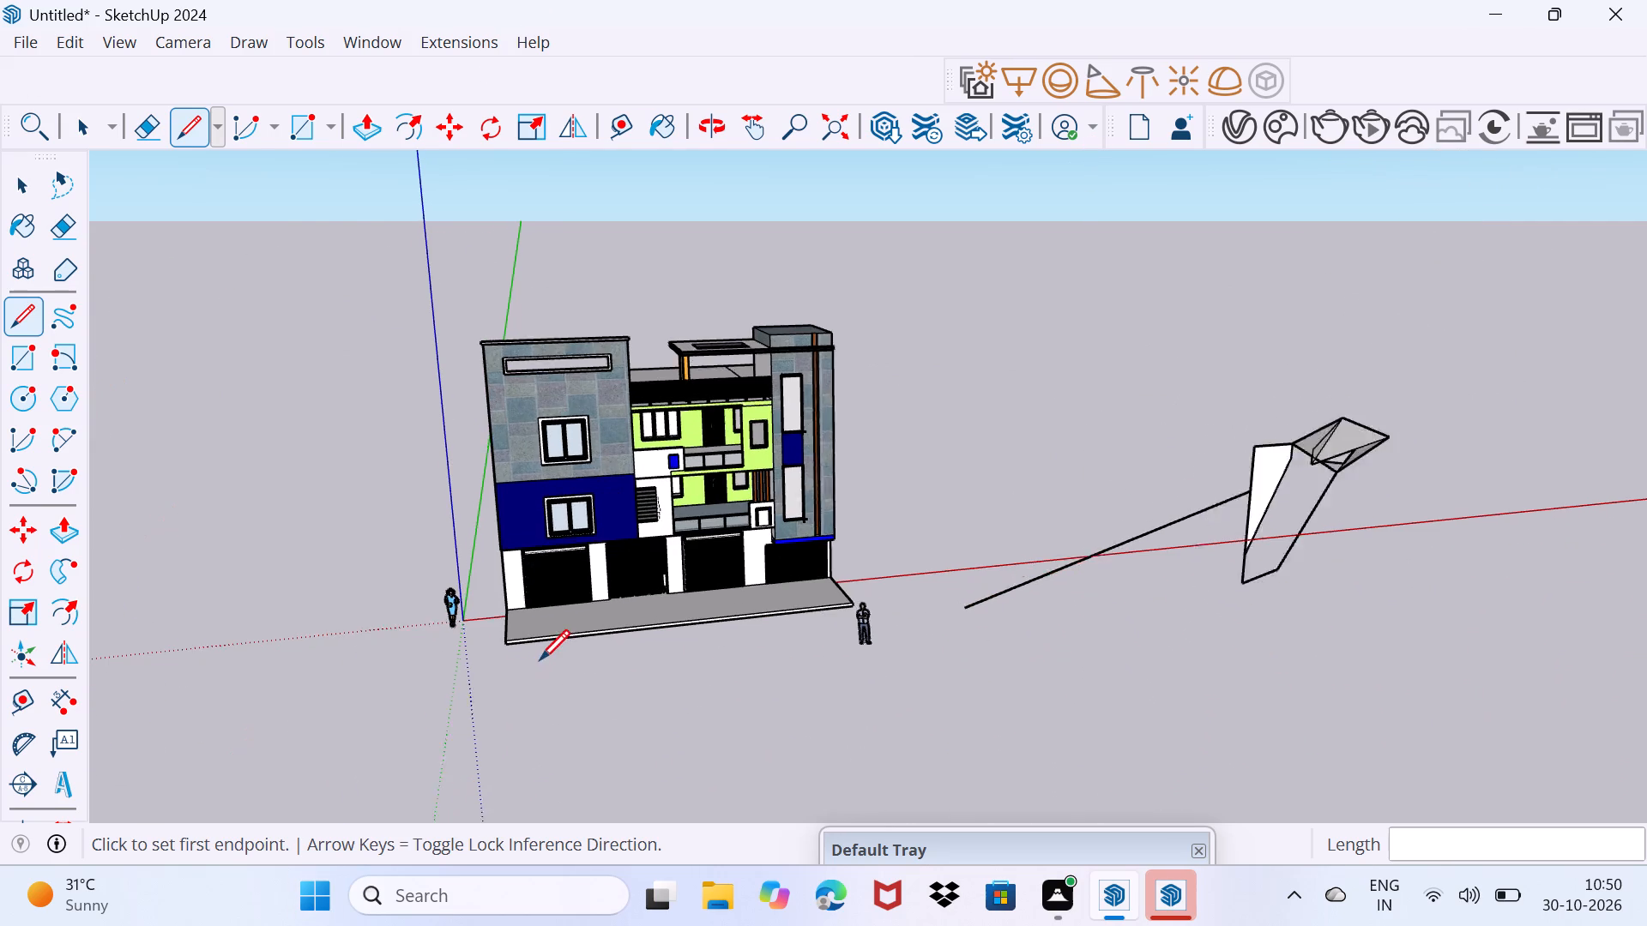
Examine the building's front facade up close, including the shutters, balconies, windows and cladding.
scroll(549, 634, up, 3)
middle_drag(581, 579, 599, 486)
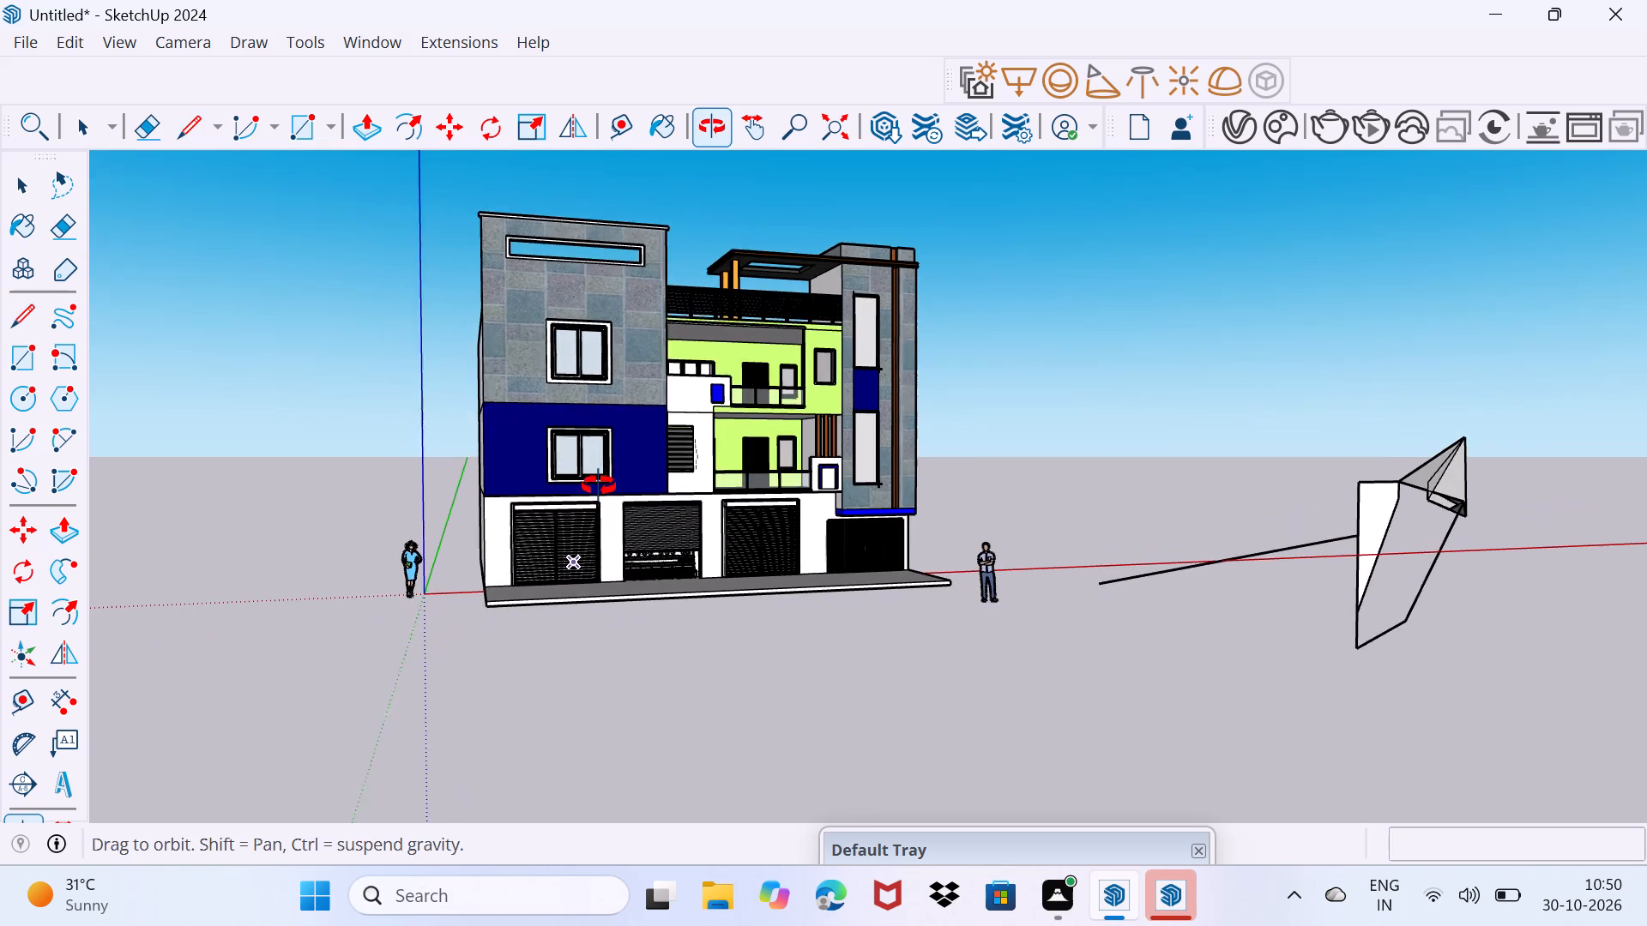
middle_drag(599, 486, 598, 486)
scroll(687, 458, up, 7)
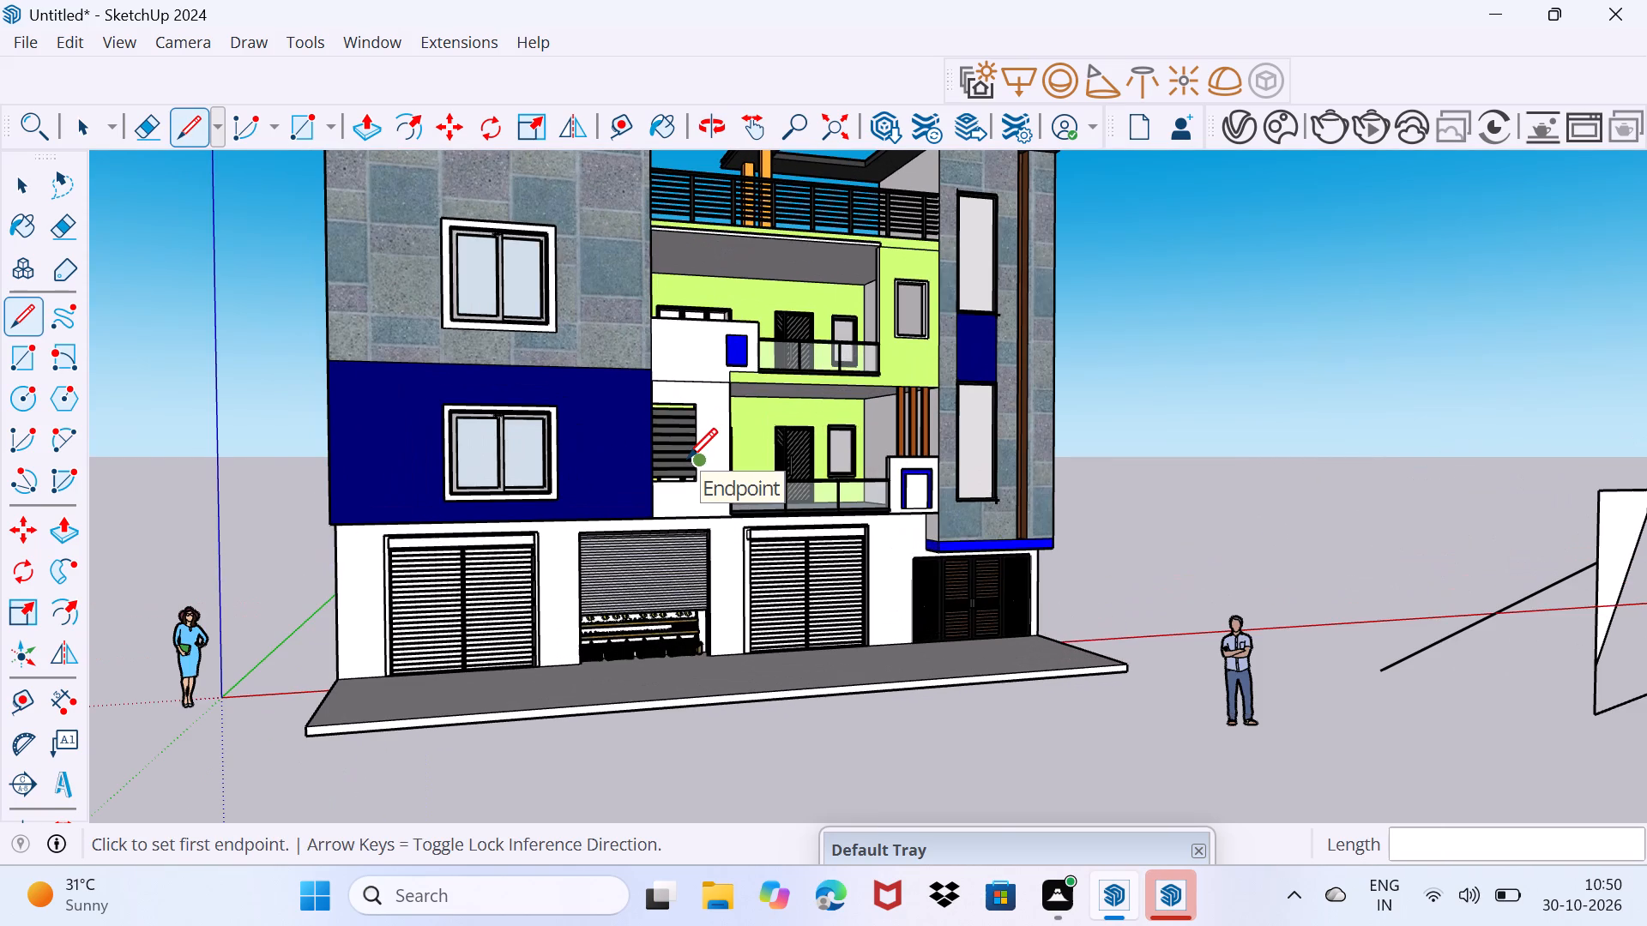
scroll(697, 441, up, 2)
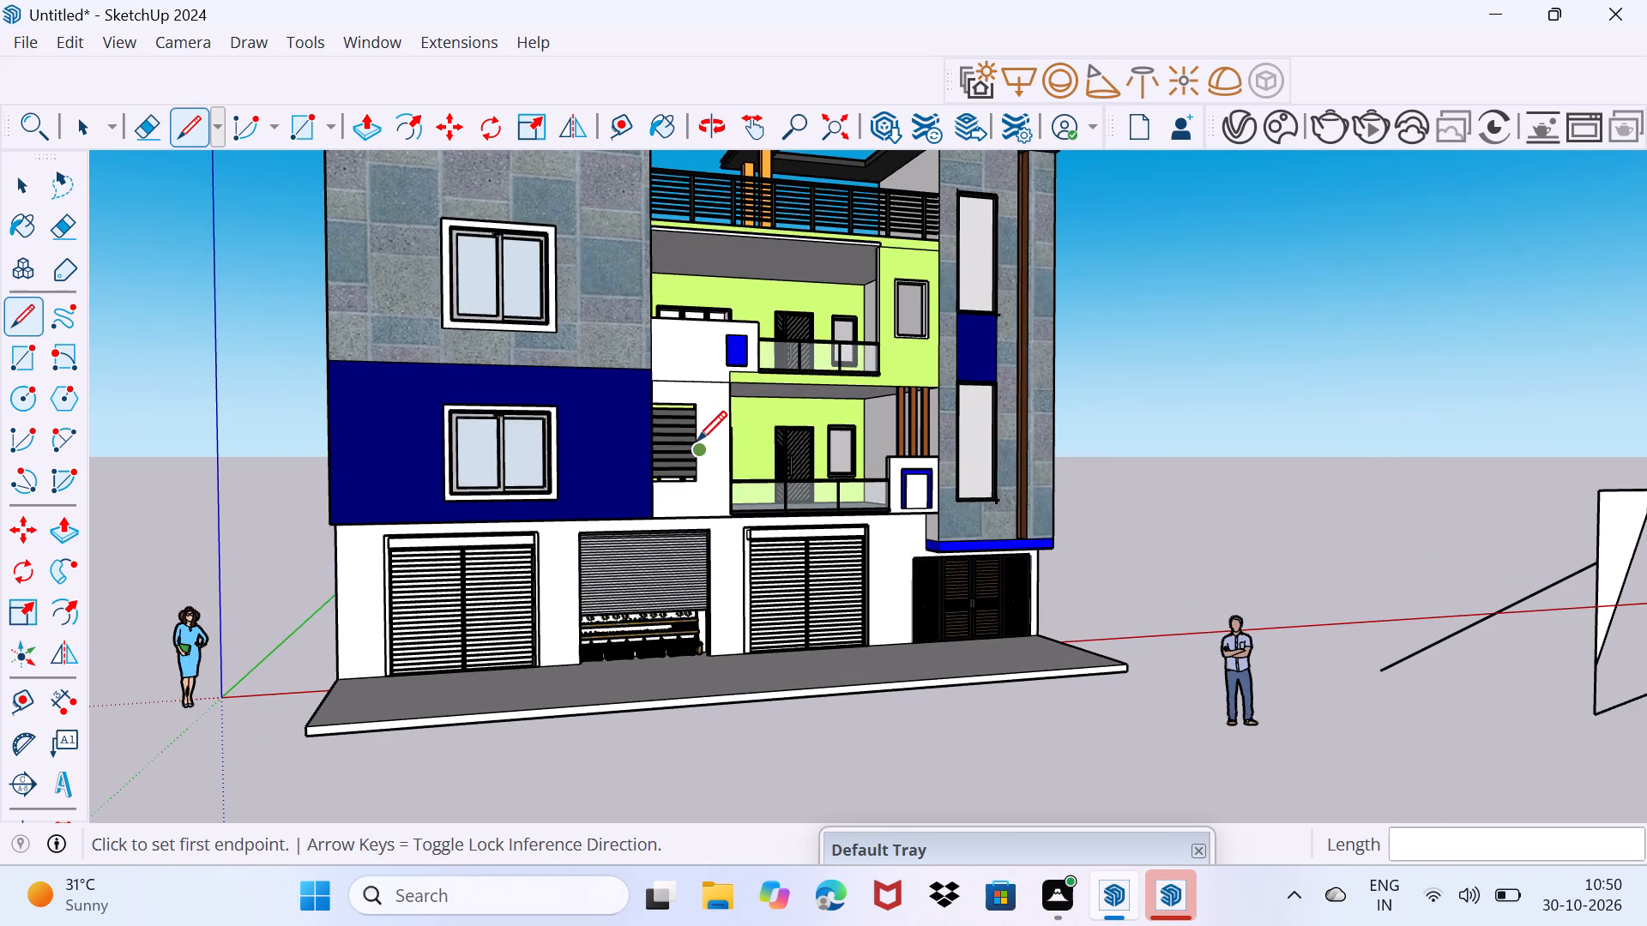
scroll(697, 441, up, 8)
middle_drag(711, 352, 659, 424)
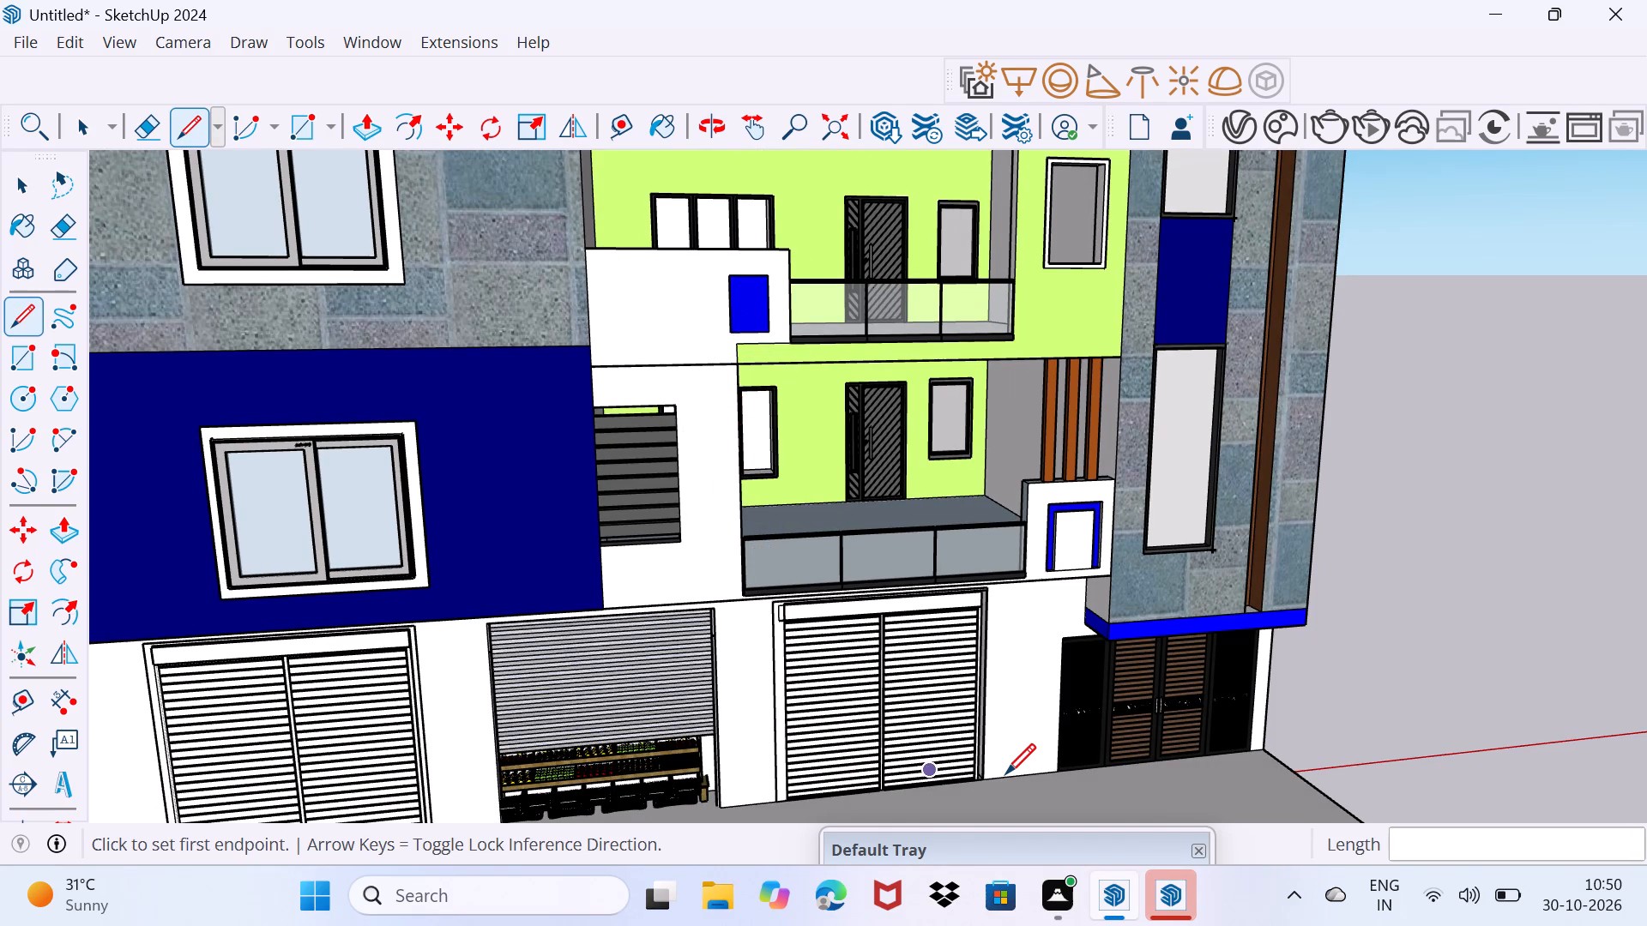
key(space)
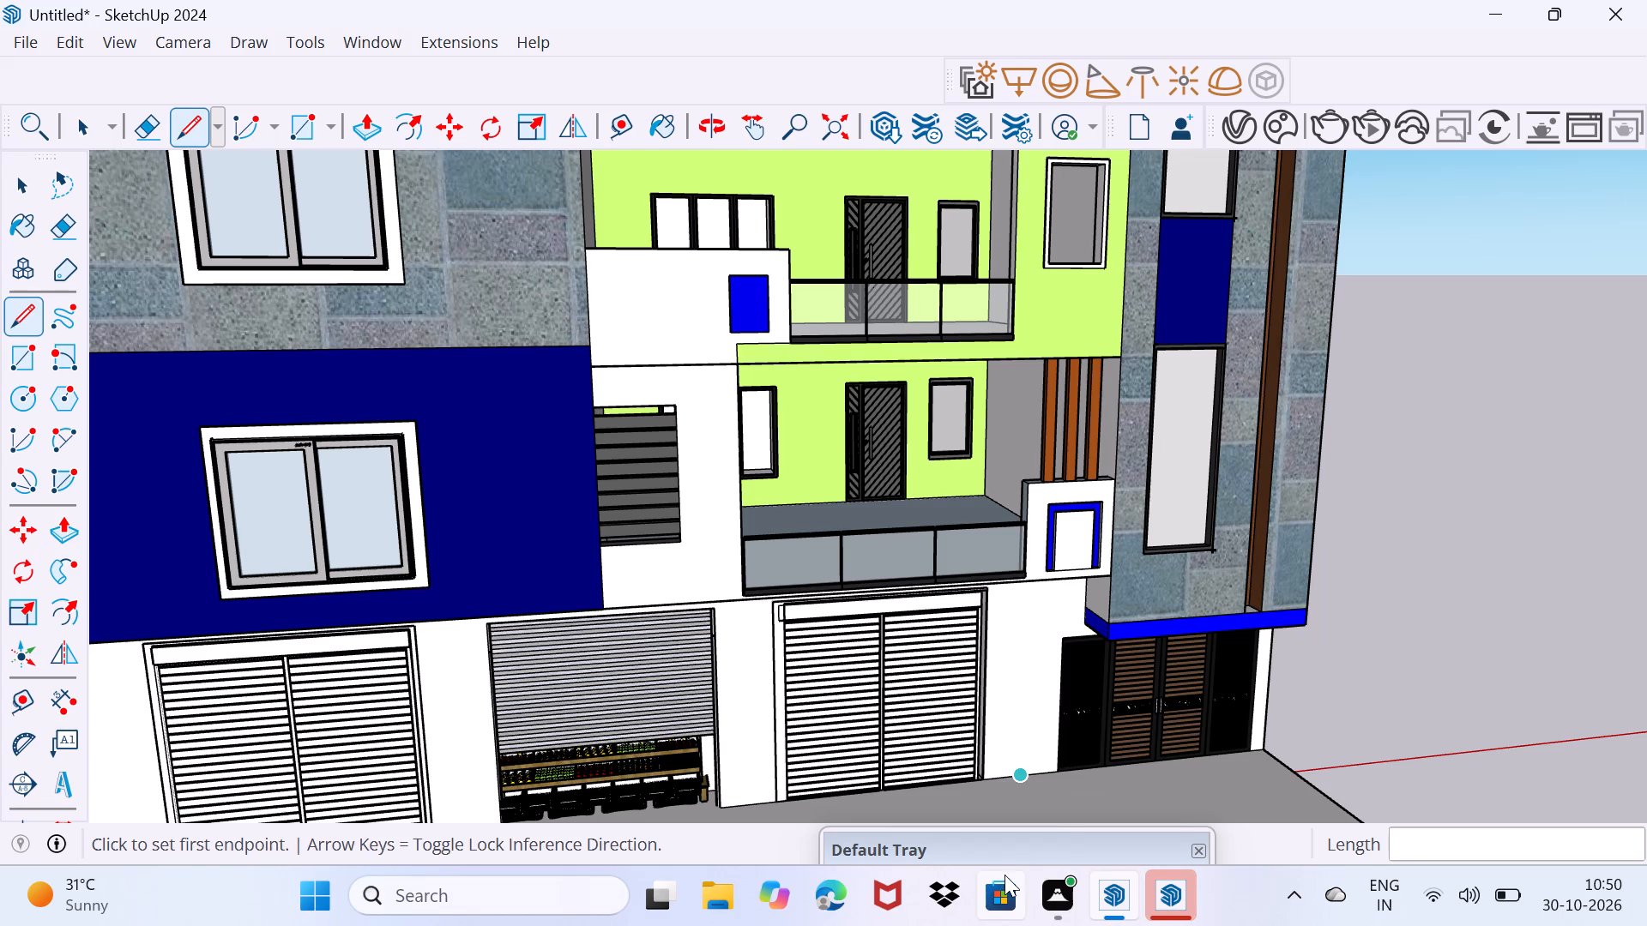
scroll(1015, 868, down, 1)
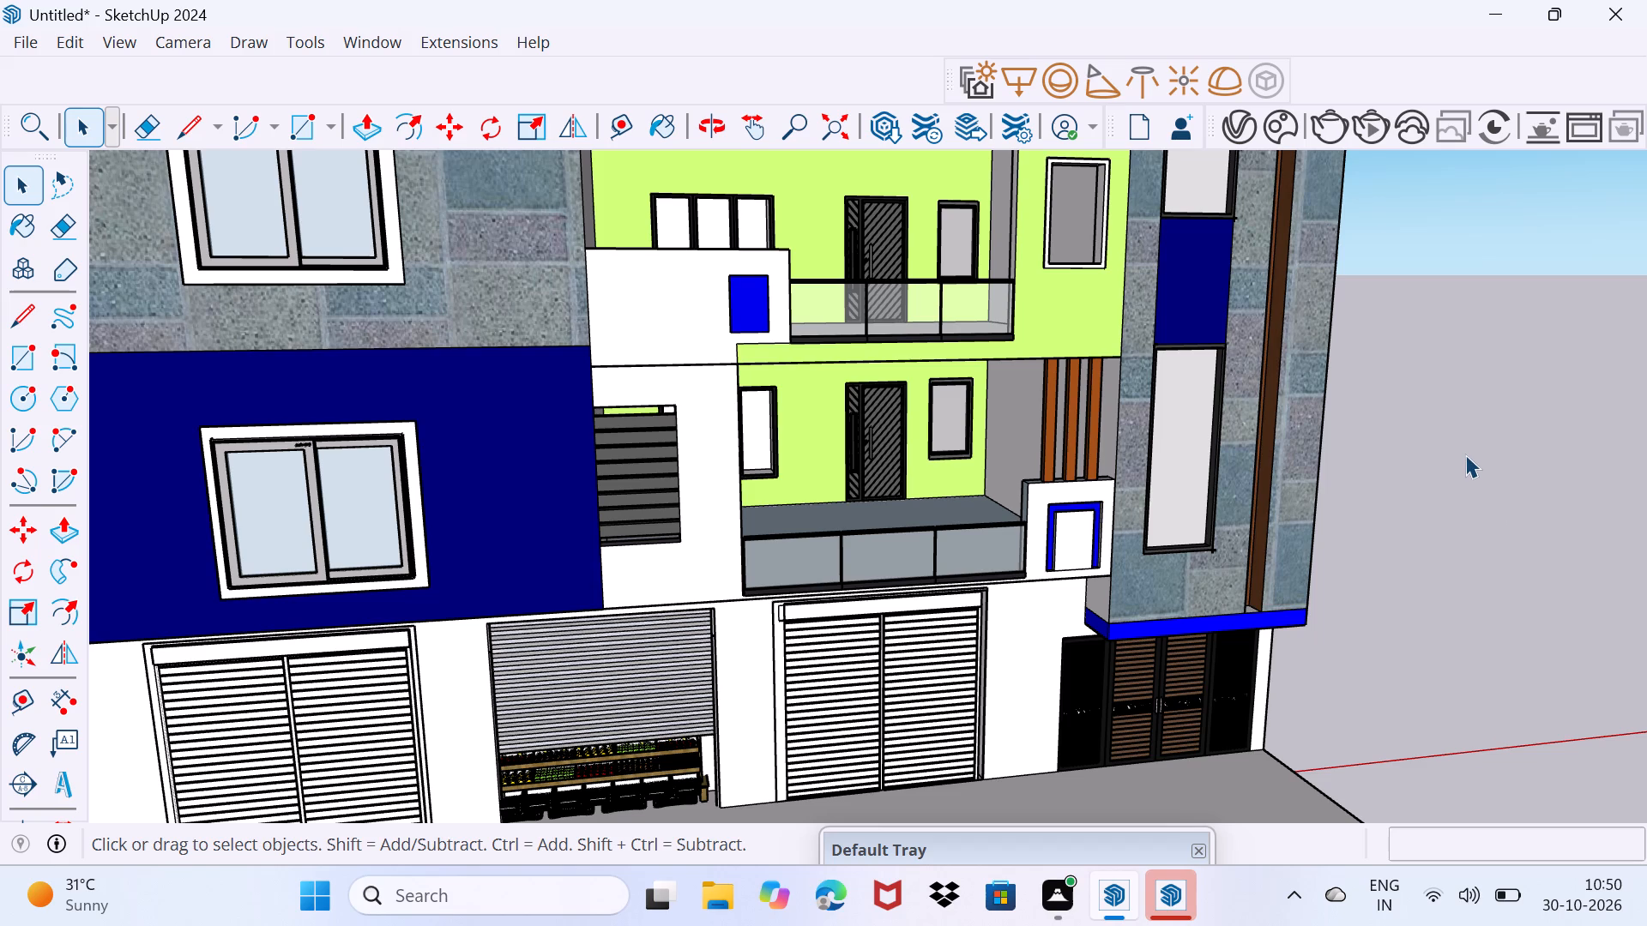
scroll(1228, 532, down, 2)
middle_drag(1289, 607, 1255, 468)
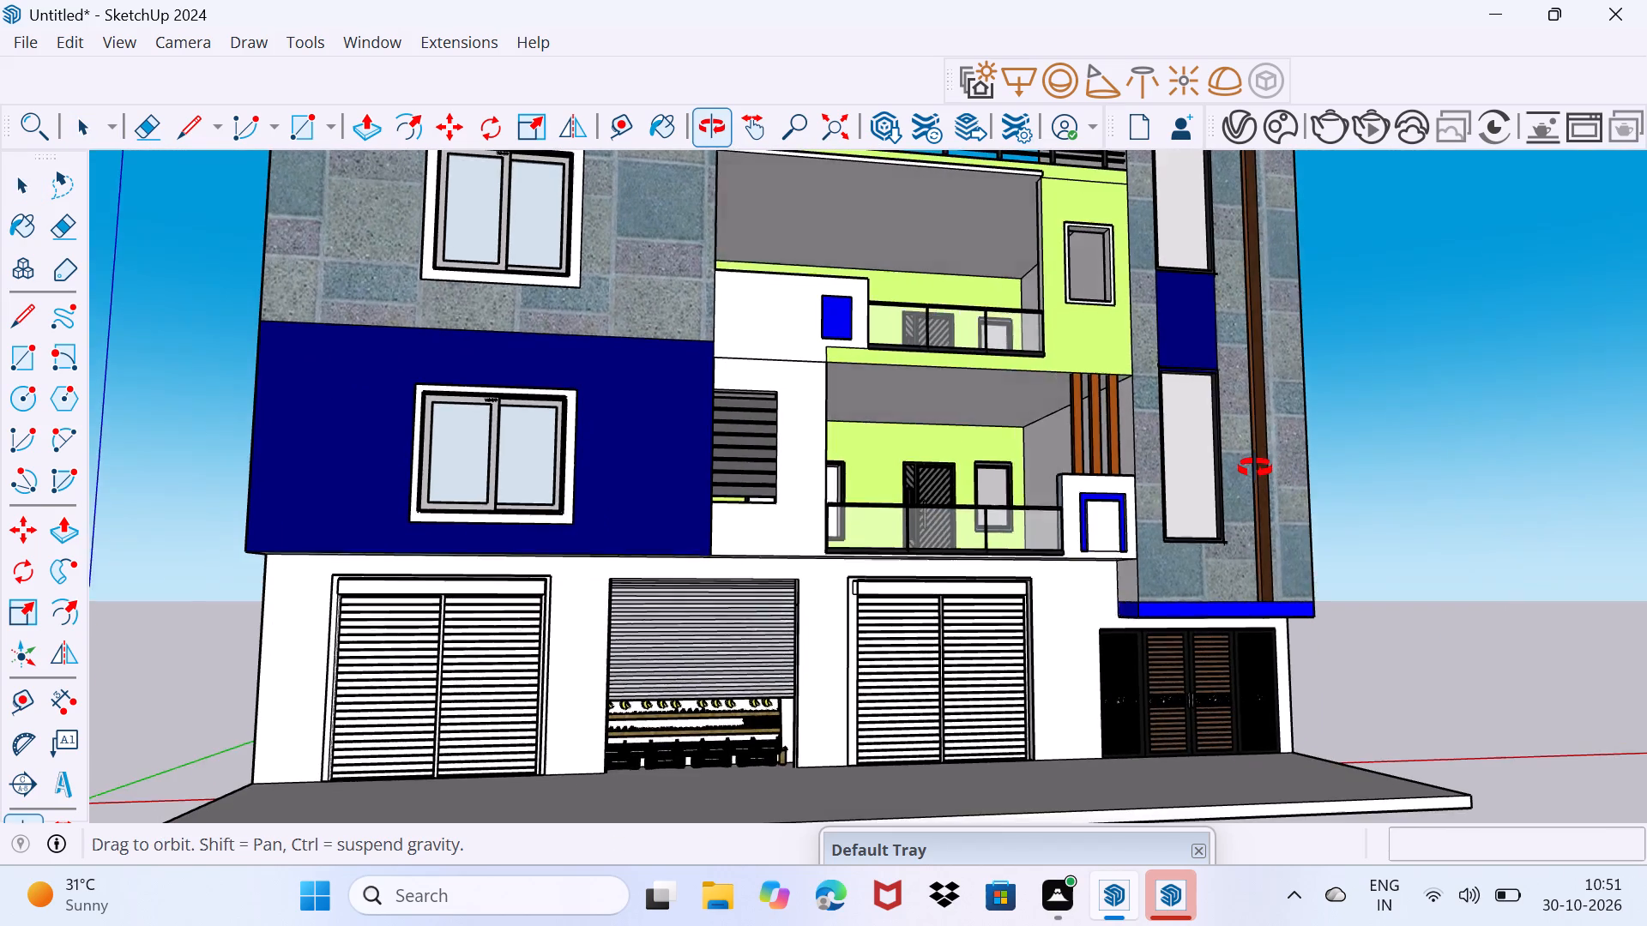
middle_drag(1255, 468, 1230, 472)
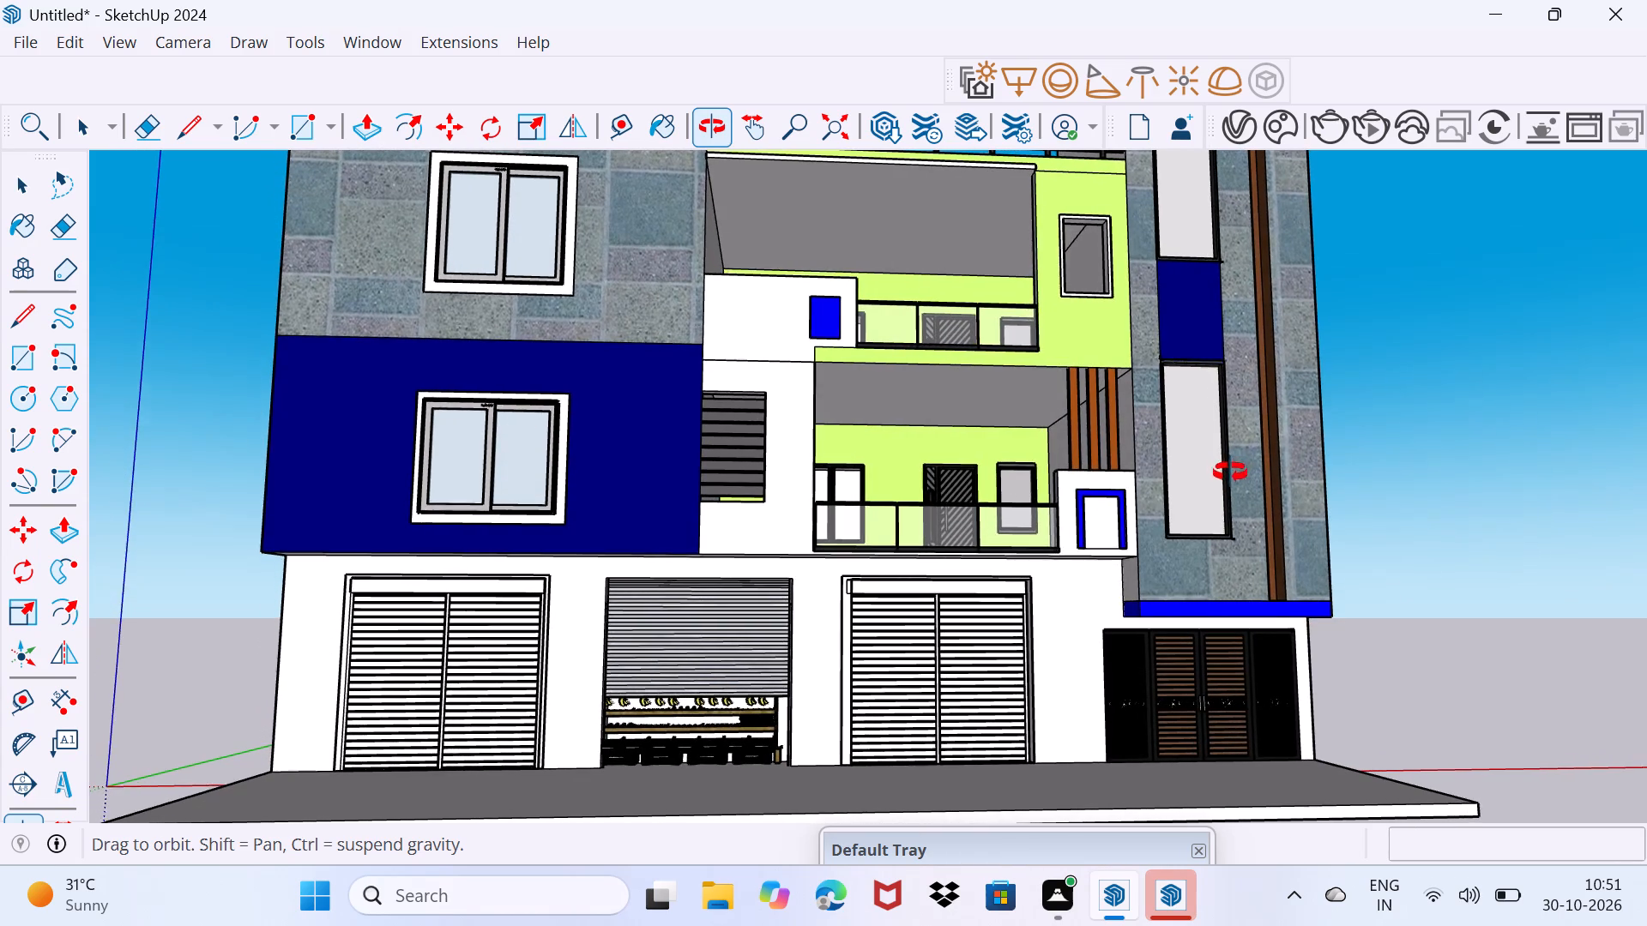
middle_drag(1230, 472, 1233, 515)
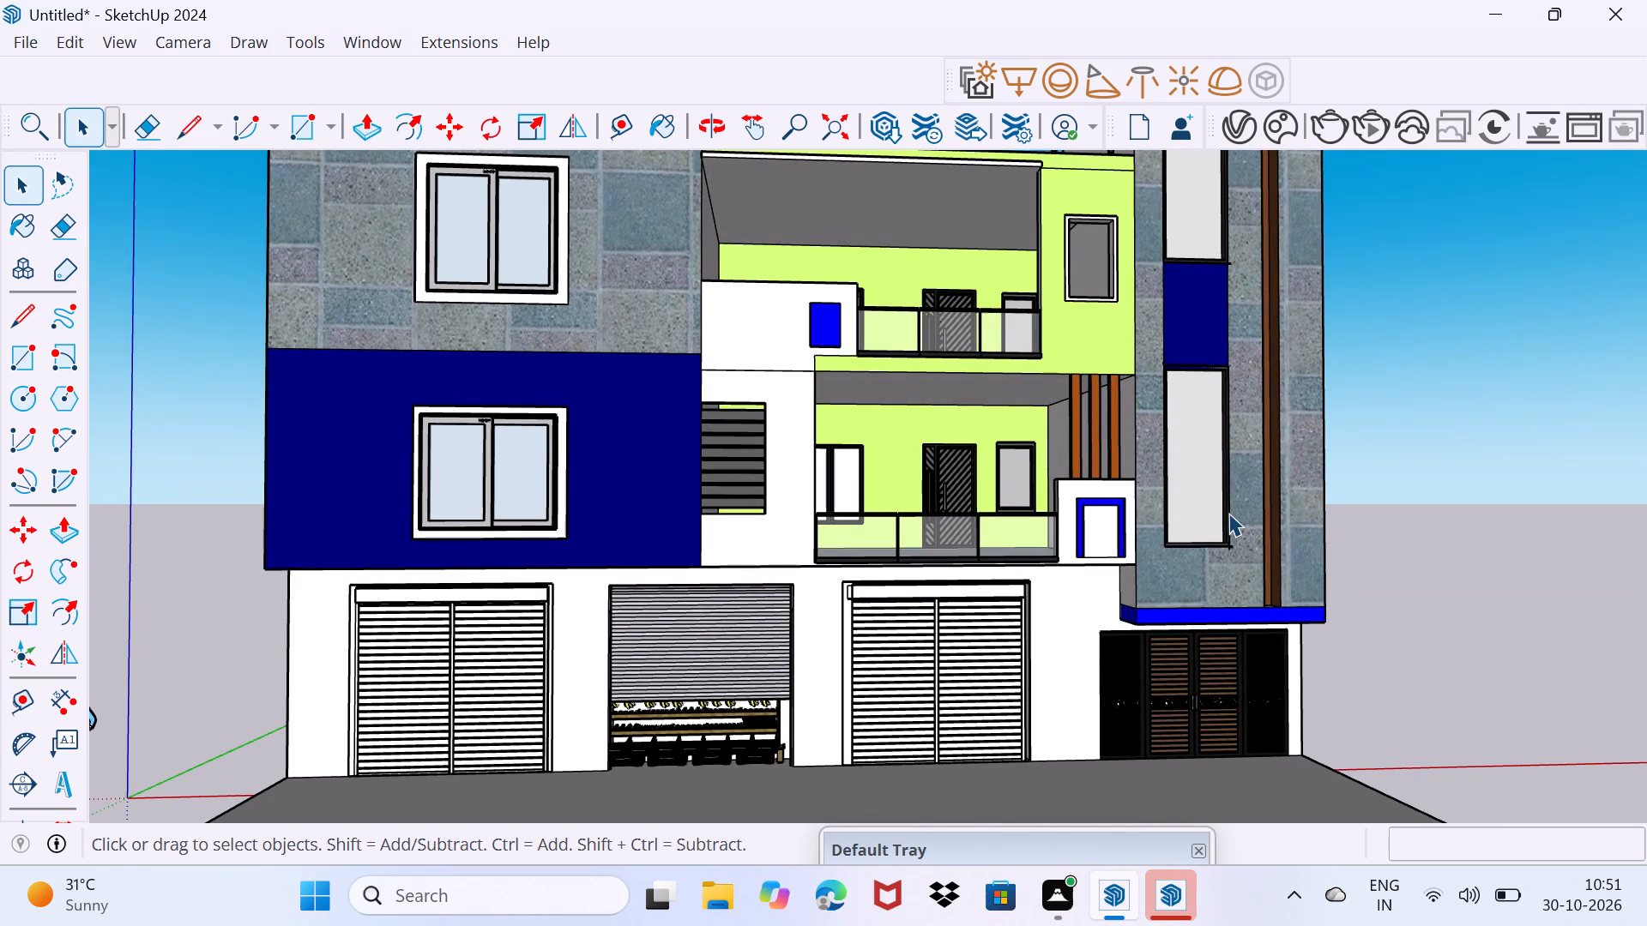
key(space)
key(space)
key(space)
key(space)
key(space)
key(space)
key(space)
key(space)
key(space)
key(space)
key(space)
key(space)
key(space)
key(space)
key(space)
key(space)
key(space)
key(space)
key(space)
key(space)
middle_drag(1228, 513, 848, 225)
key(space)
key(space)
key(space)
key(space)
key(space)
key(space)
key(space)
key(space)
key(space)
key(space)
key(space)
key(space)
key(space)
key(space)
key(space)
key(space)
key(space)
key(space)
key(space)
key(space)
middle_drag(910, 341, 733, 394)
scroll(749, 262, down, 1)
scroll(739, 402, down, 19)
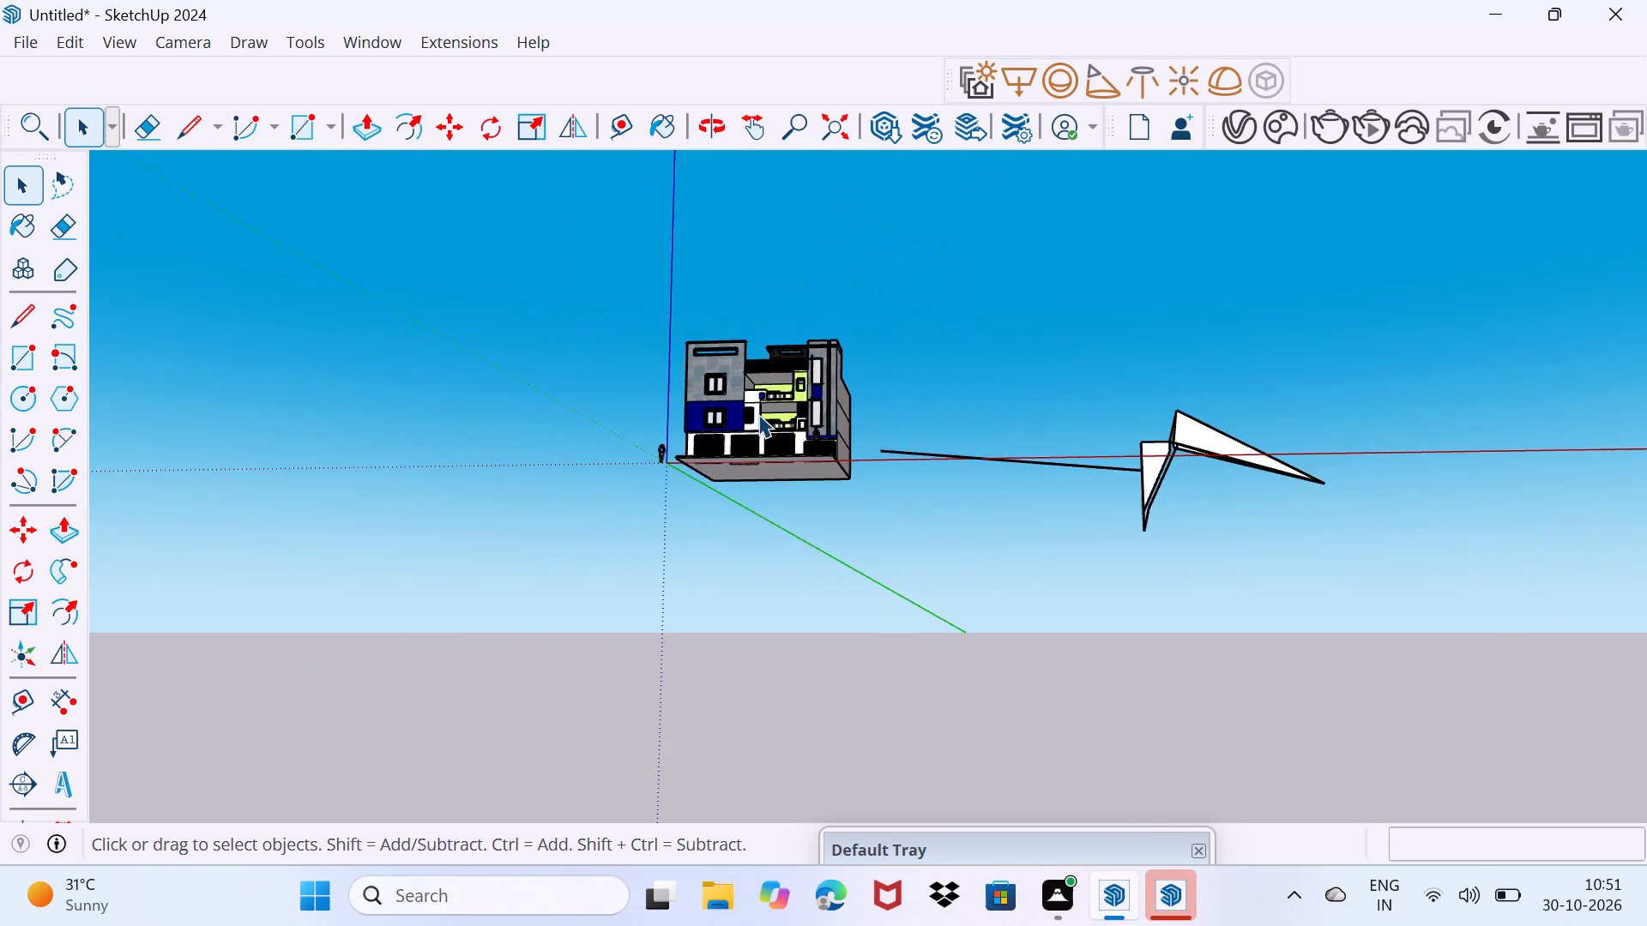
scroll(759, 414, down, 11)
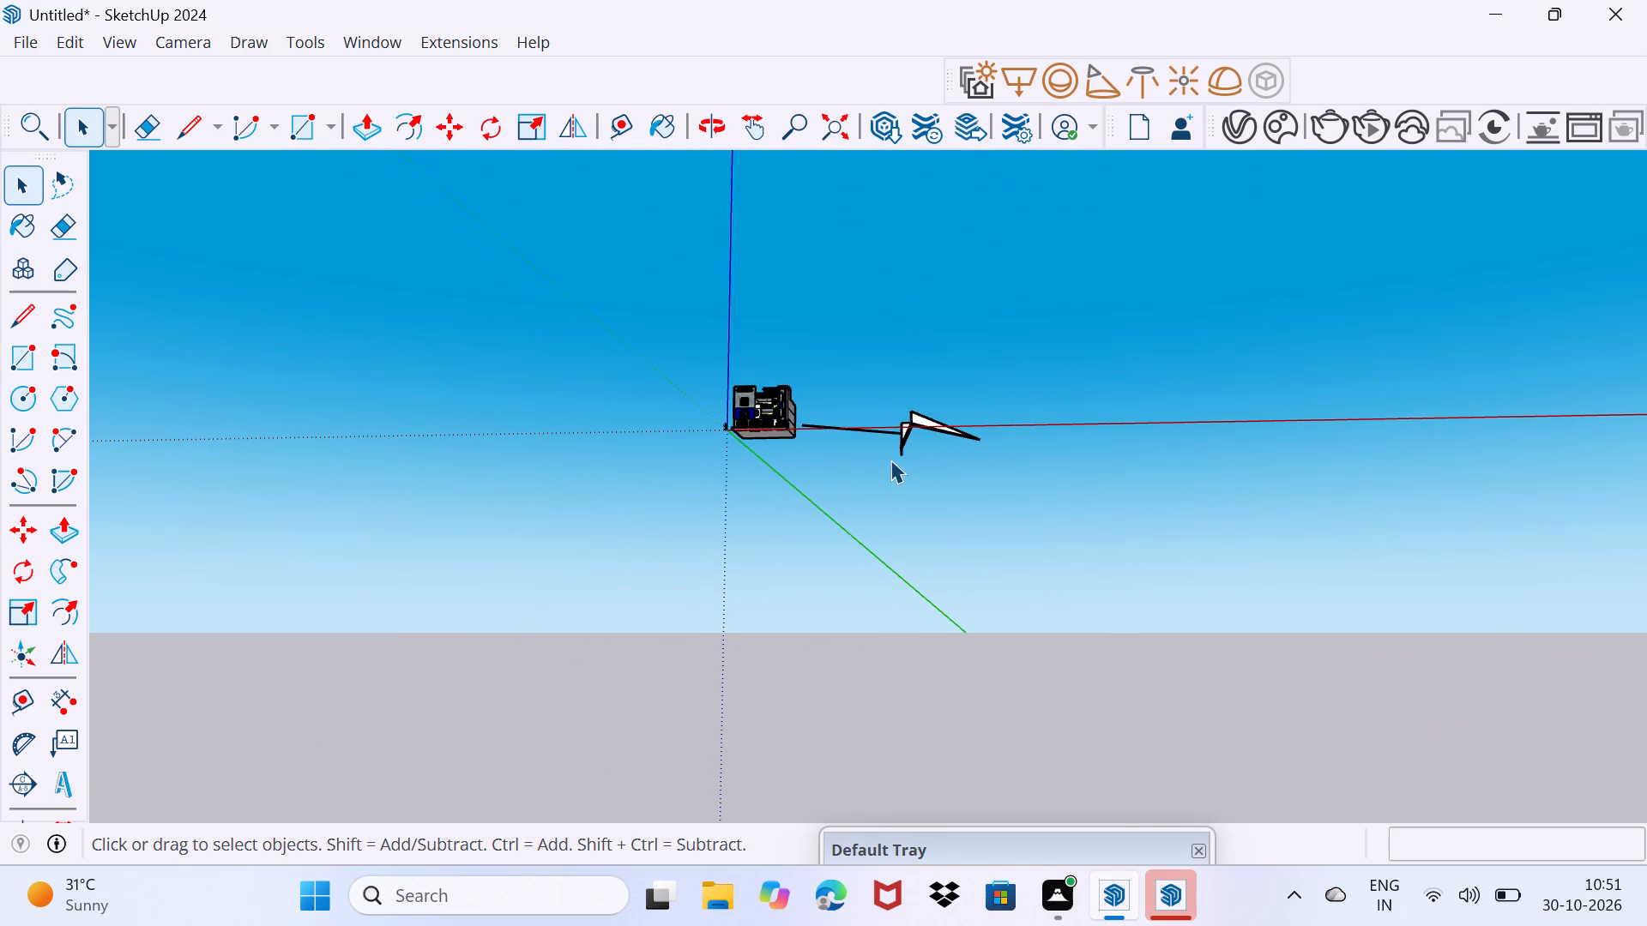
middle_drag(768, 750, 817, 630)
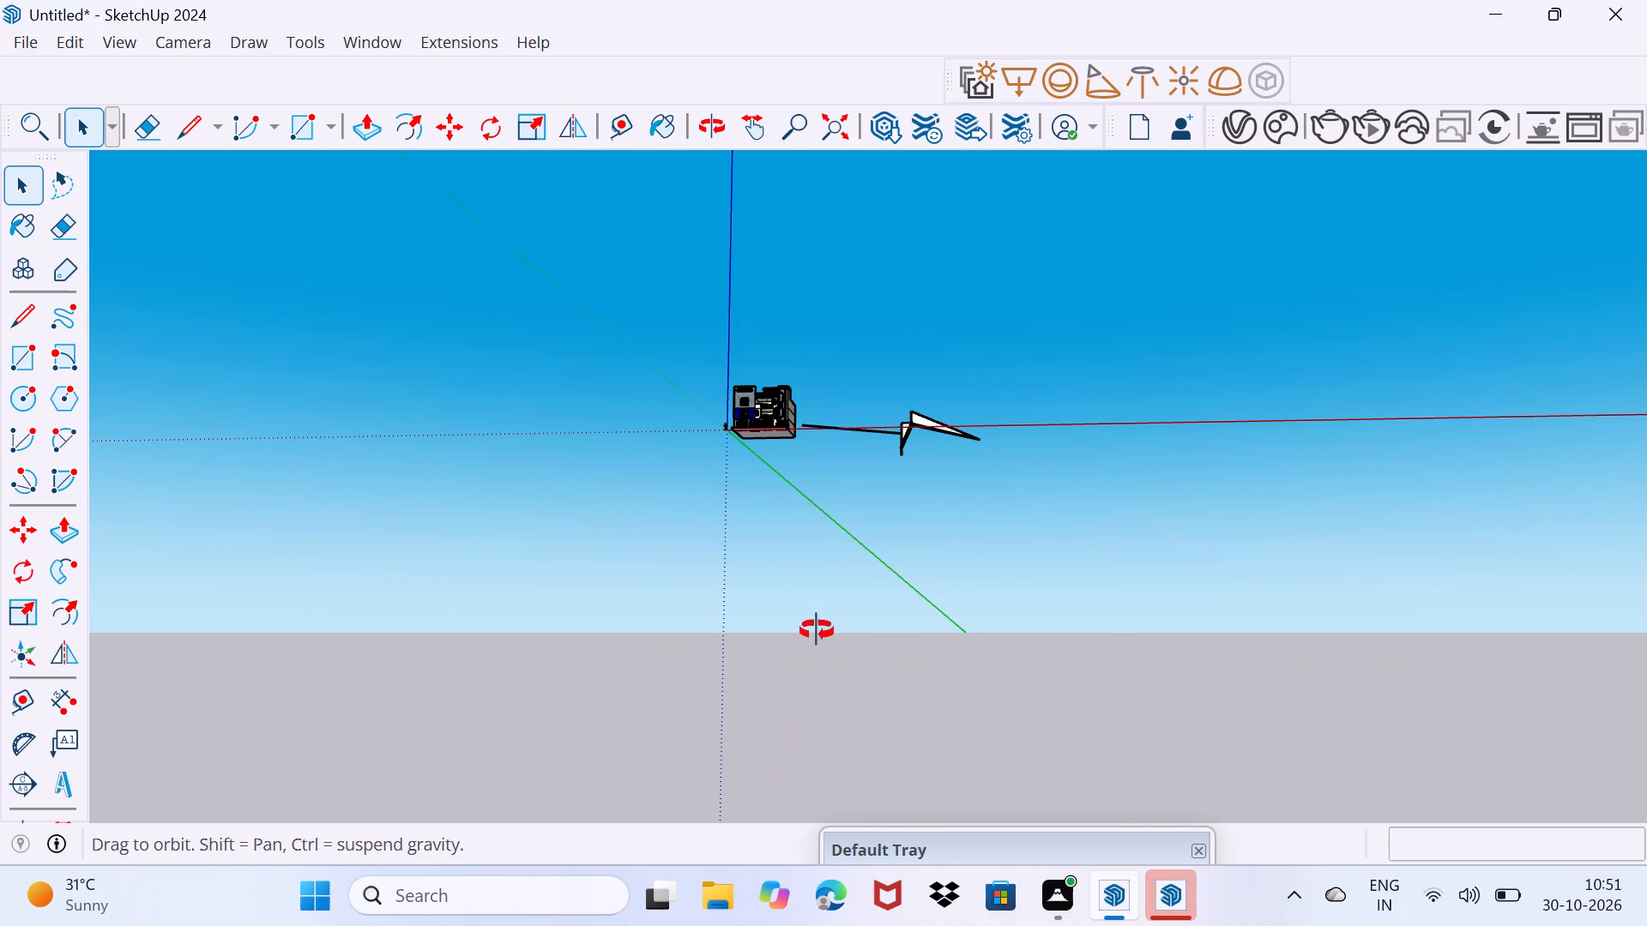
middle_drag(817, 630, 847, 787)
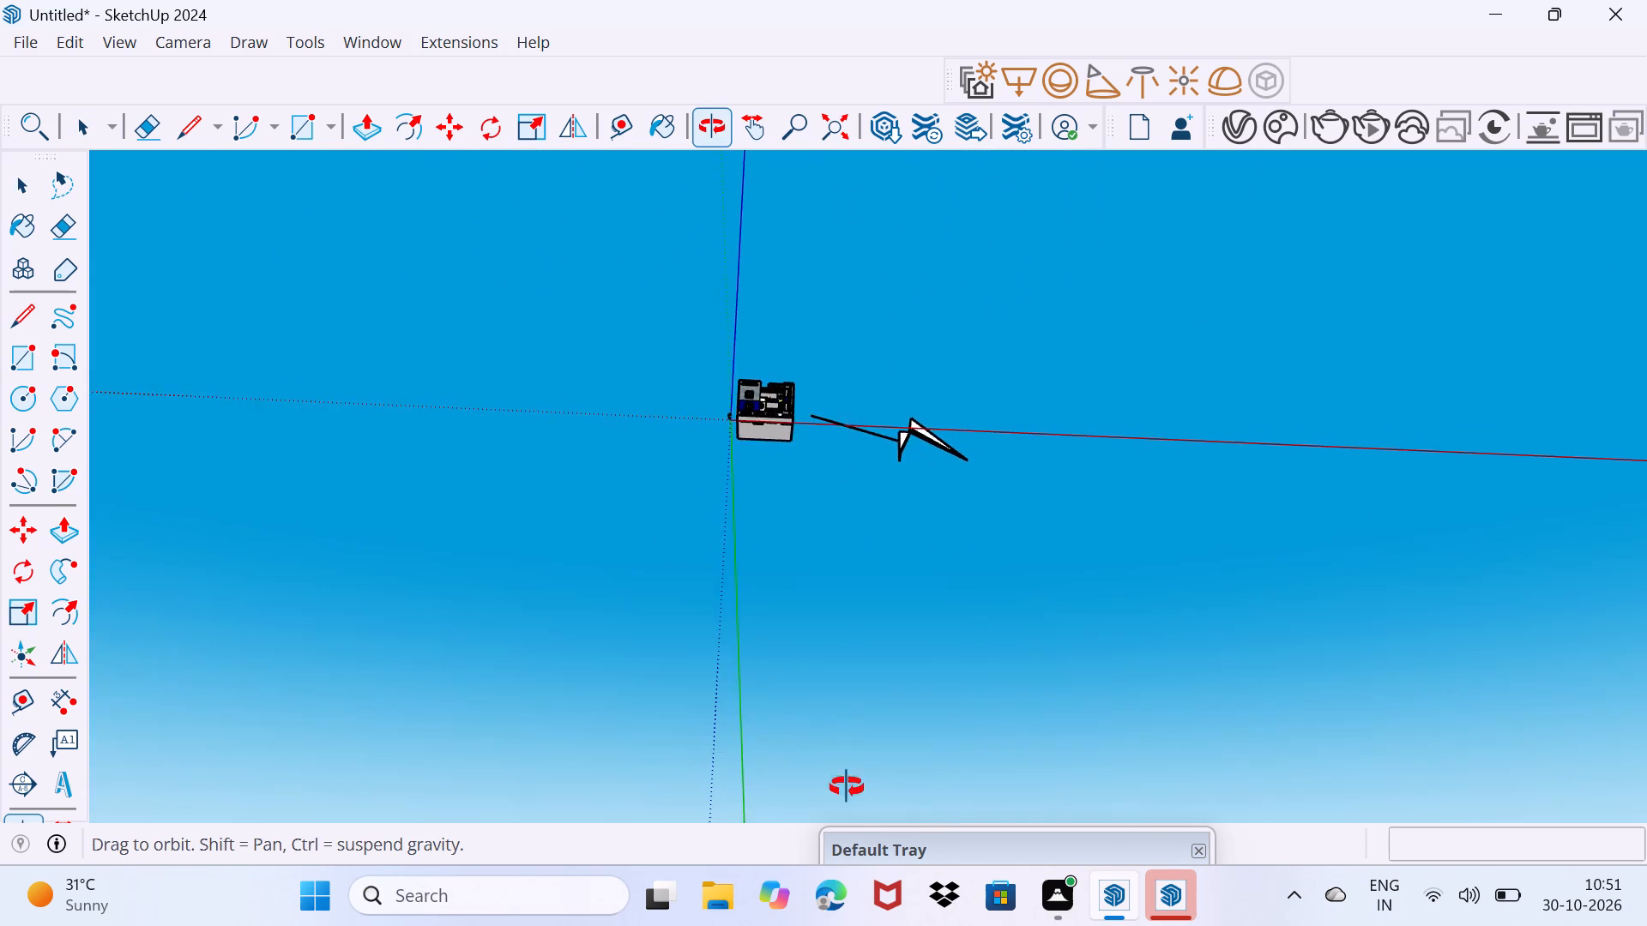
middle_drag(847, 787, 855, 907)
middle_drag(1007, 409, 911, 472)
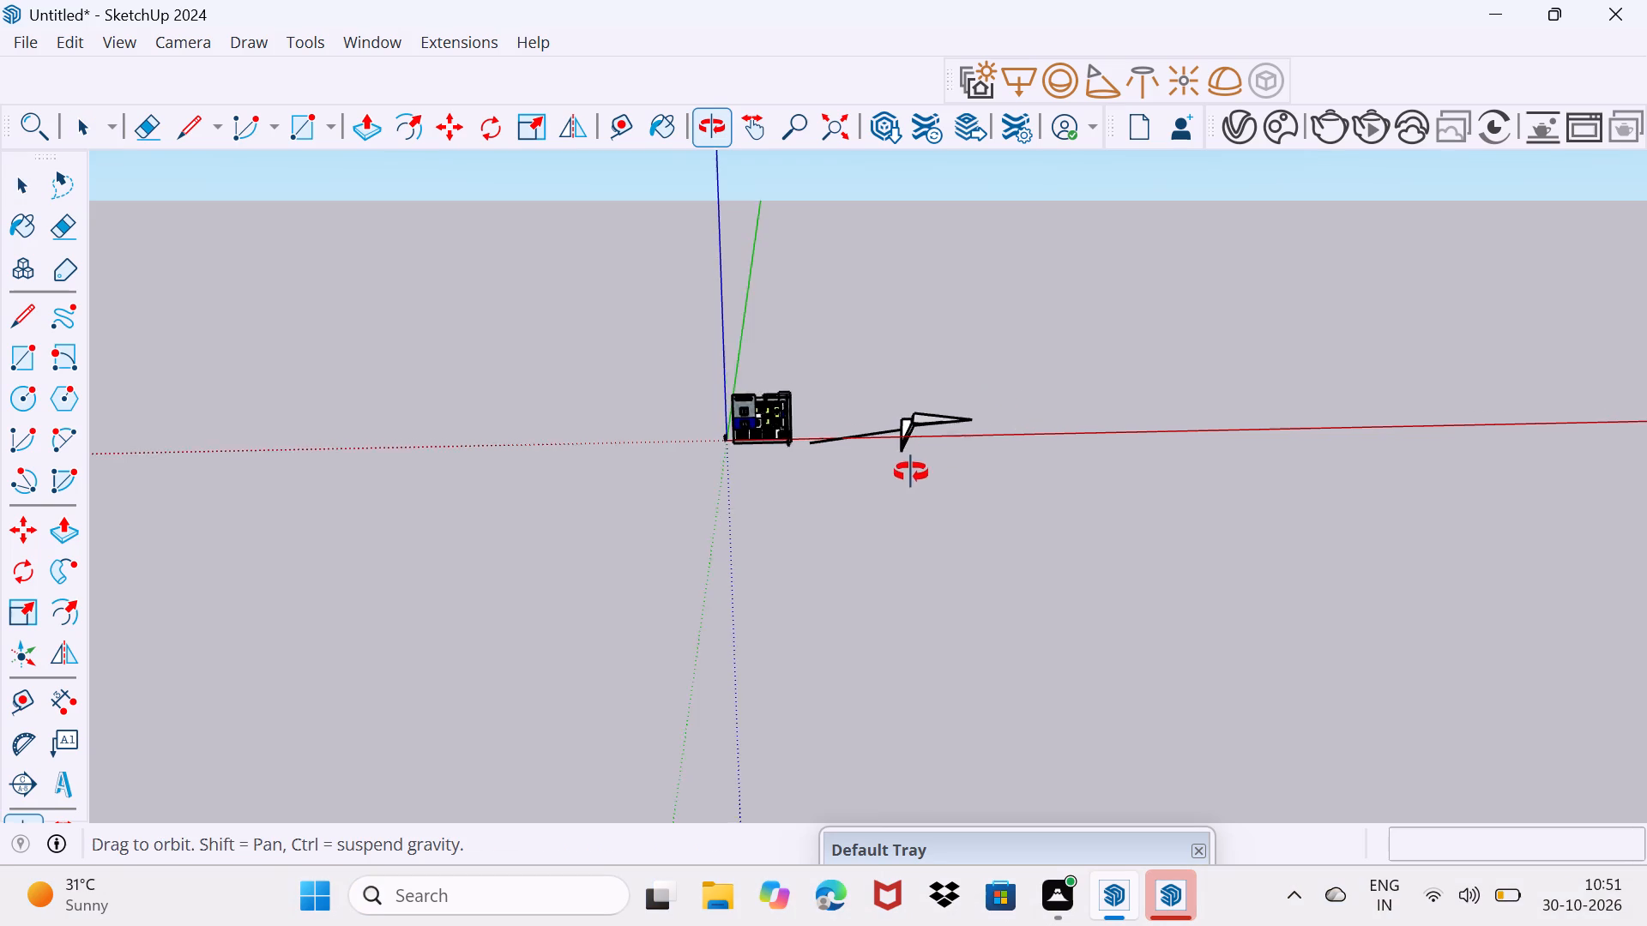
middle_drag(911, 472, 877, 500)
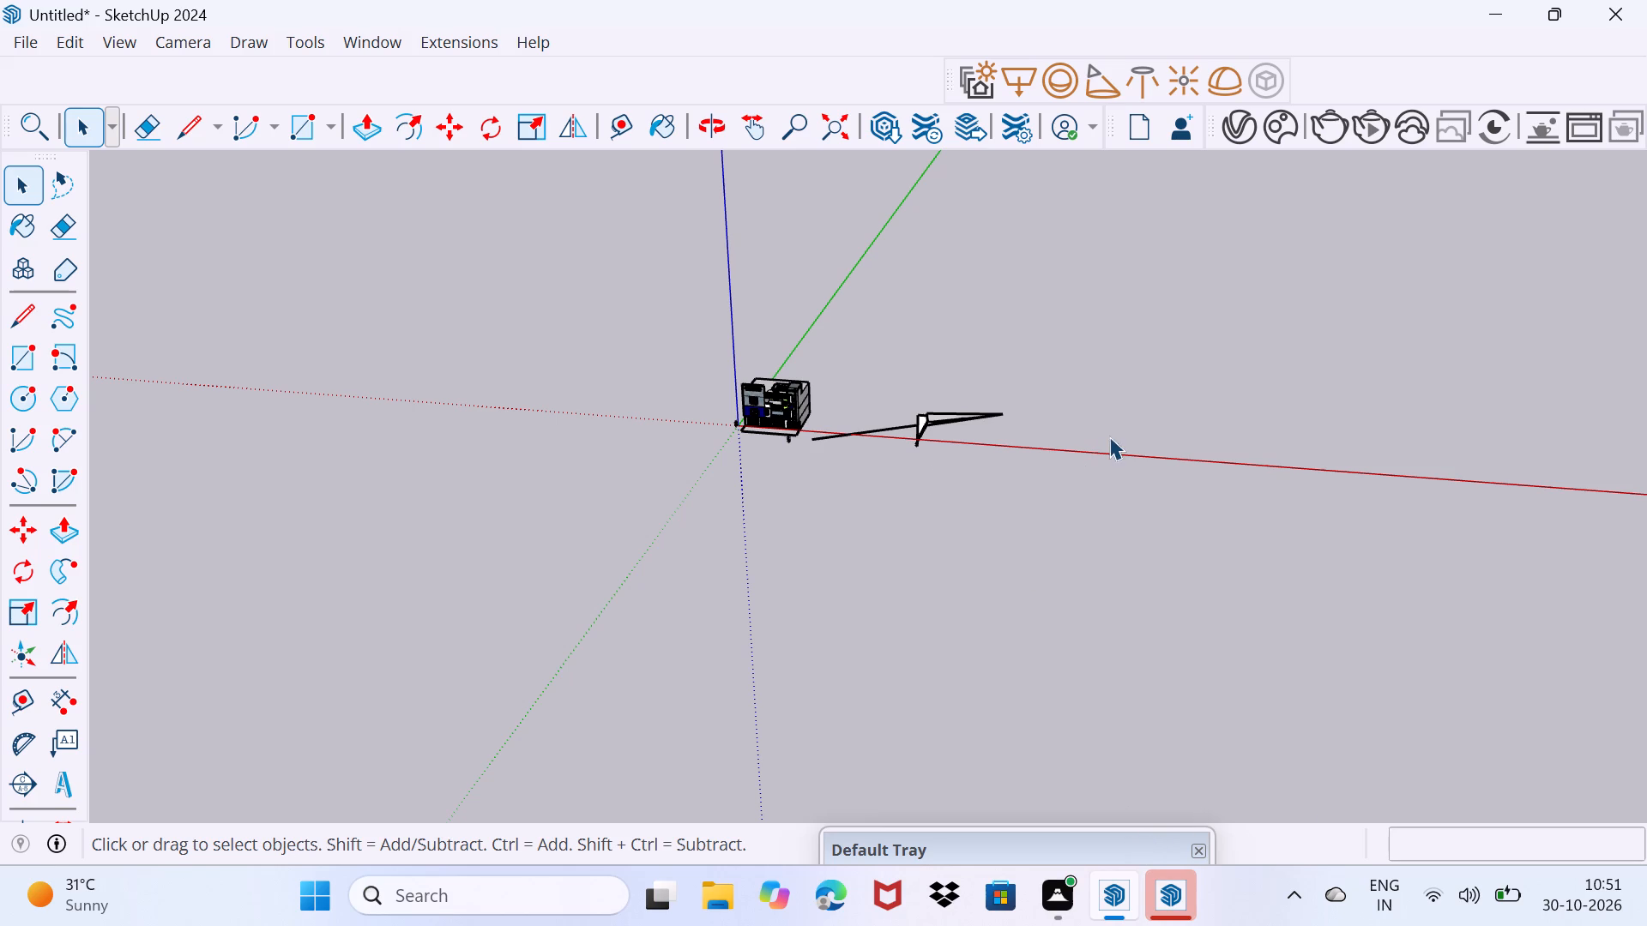
Draw a chain of lines on the ground near the folded shape: a long slanted line, a short level edge, a small step and another level edge.
scroll(962, 443, up, 12)
middle_drag(978, 418, 626, 436)
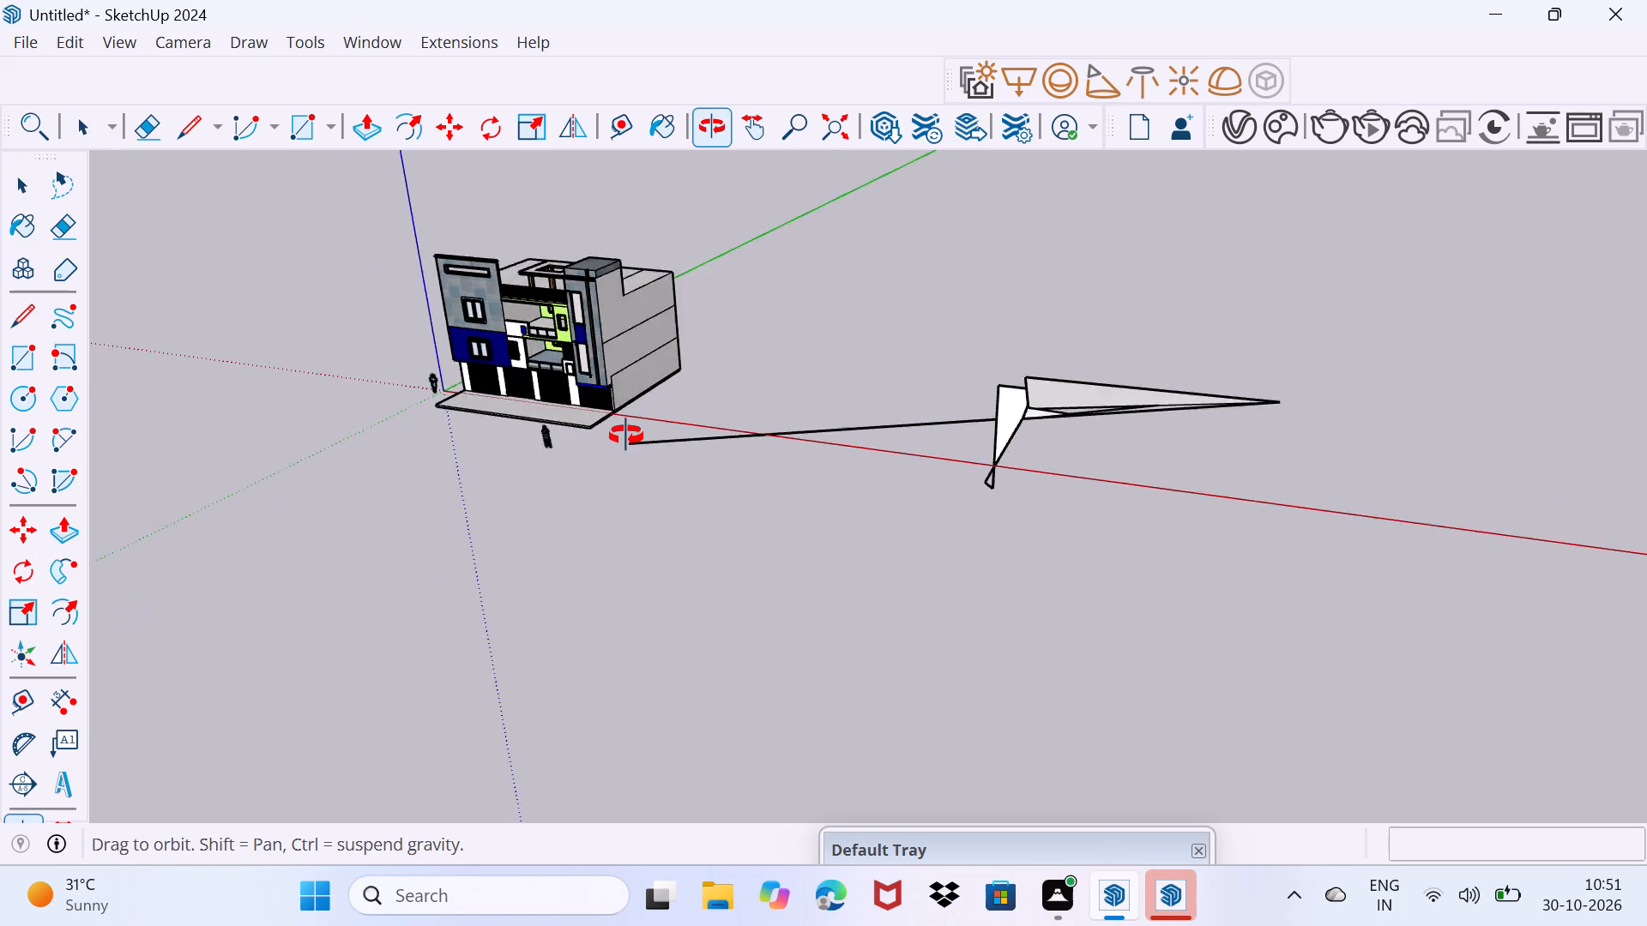
middle_drag(626, 436, 977, 390)
scroll(1035, 442, up, 4)
scroll(890, 494, up, 1)
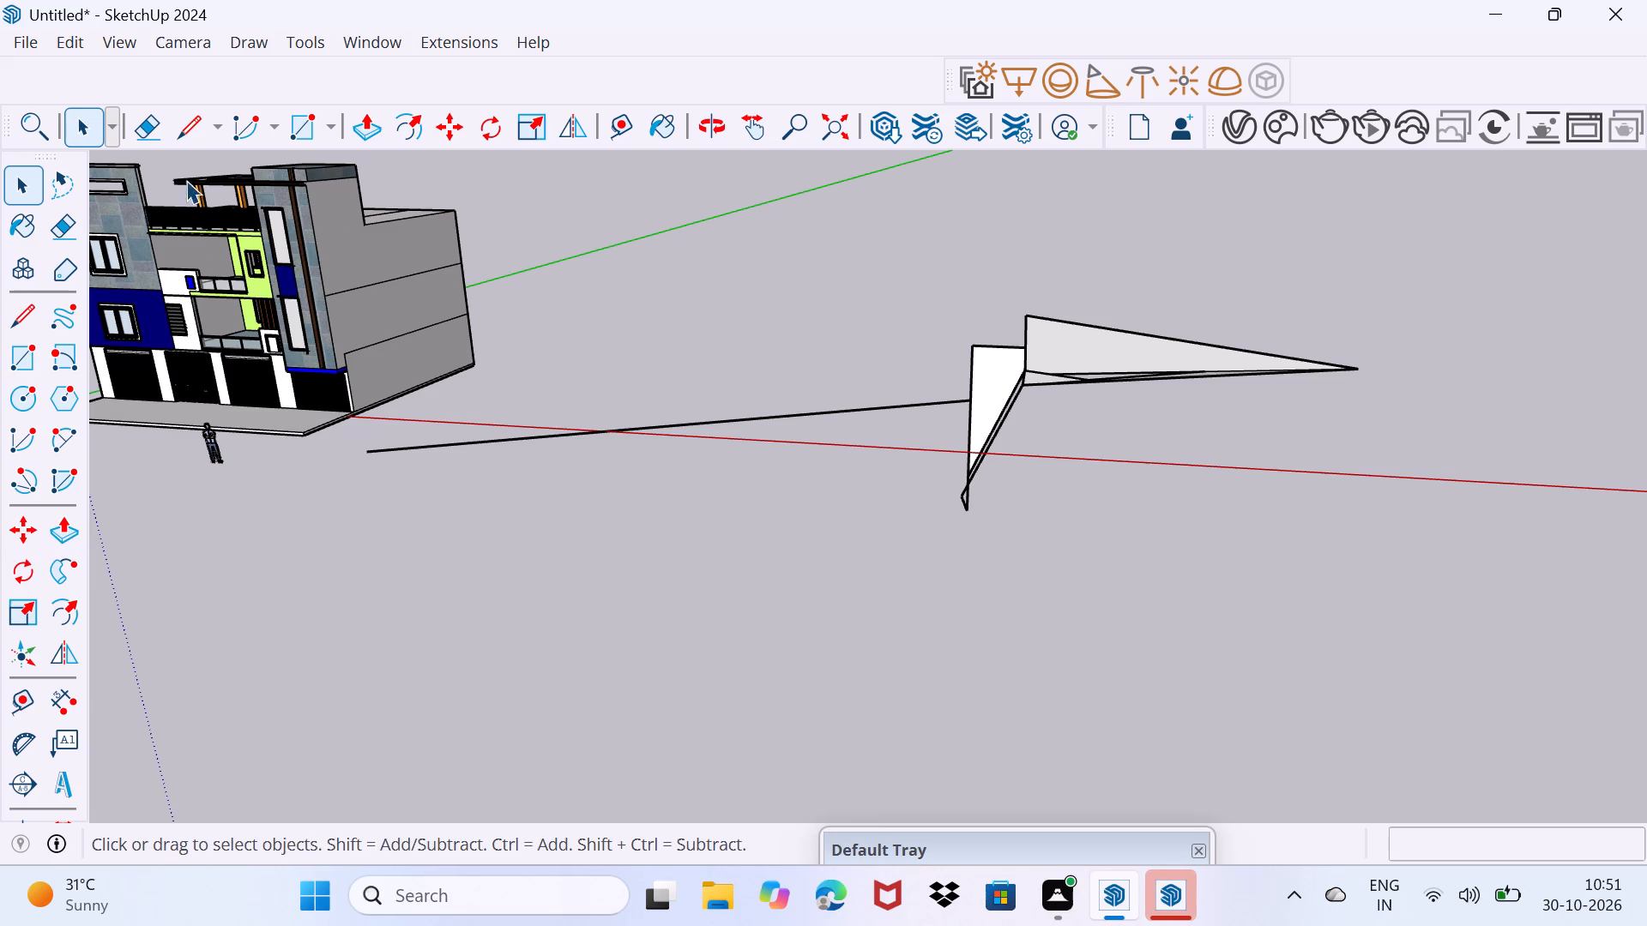
click(187, 140)
drag(1016, 553, 1022, 537)
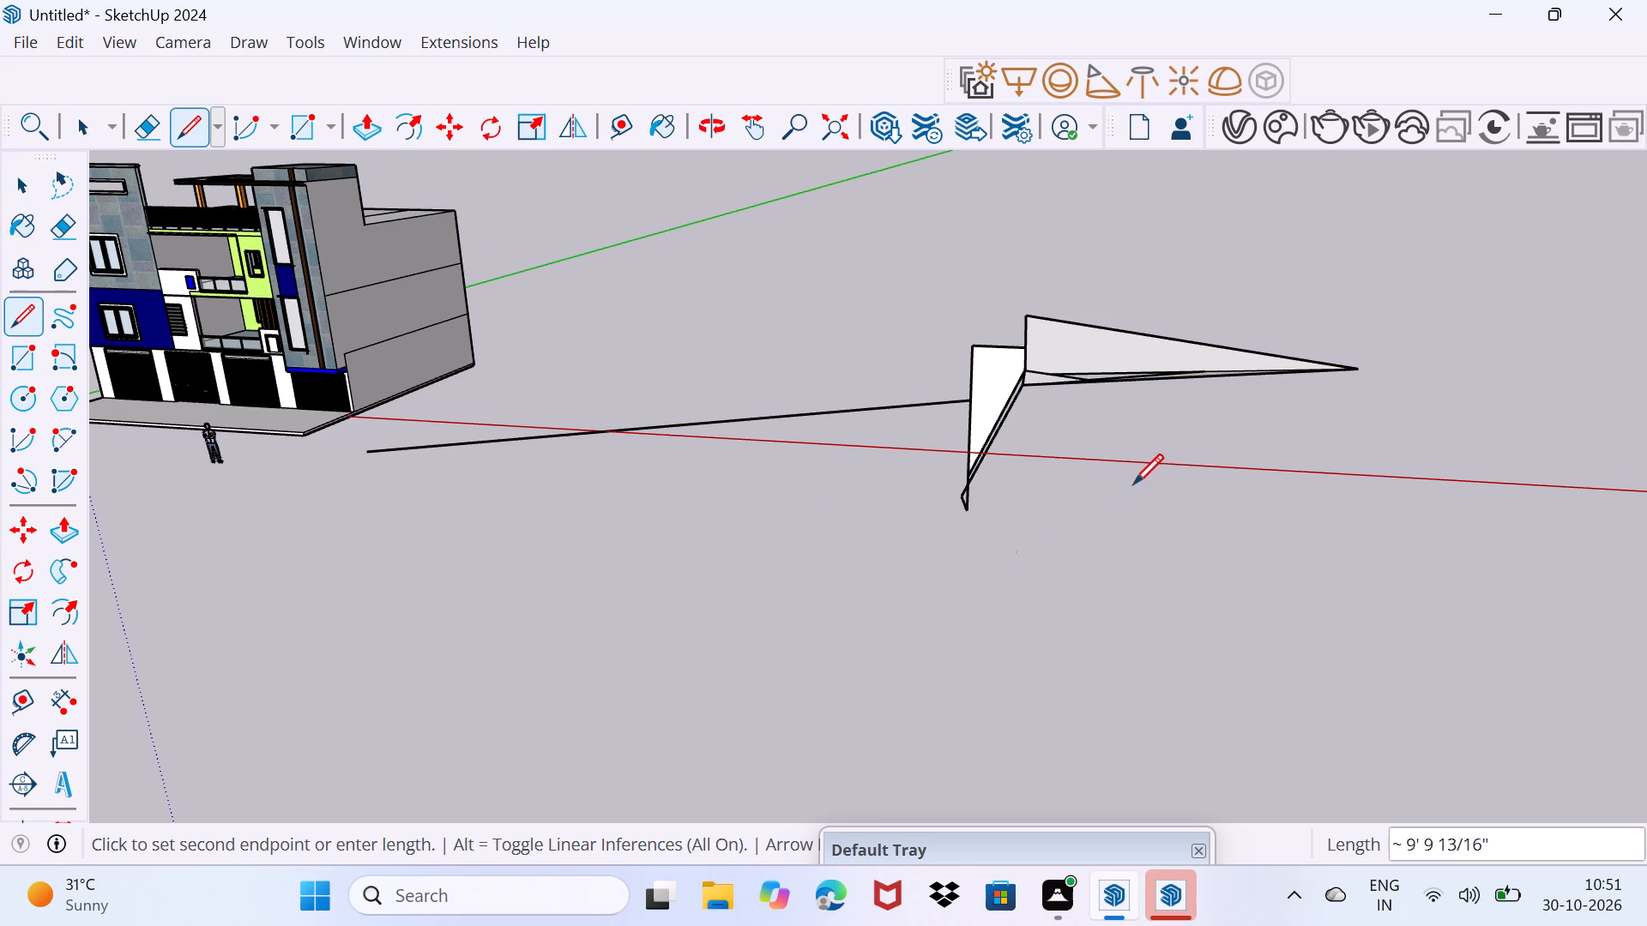
click(1133, 484)
click(1179, 480)
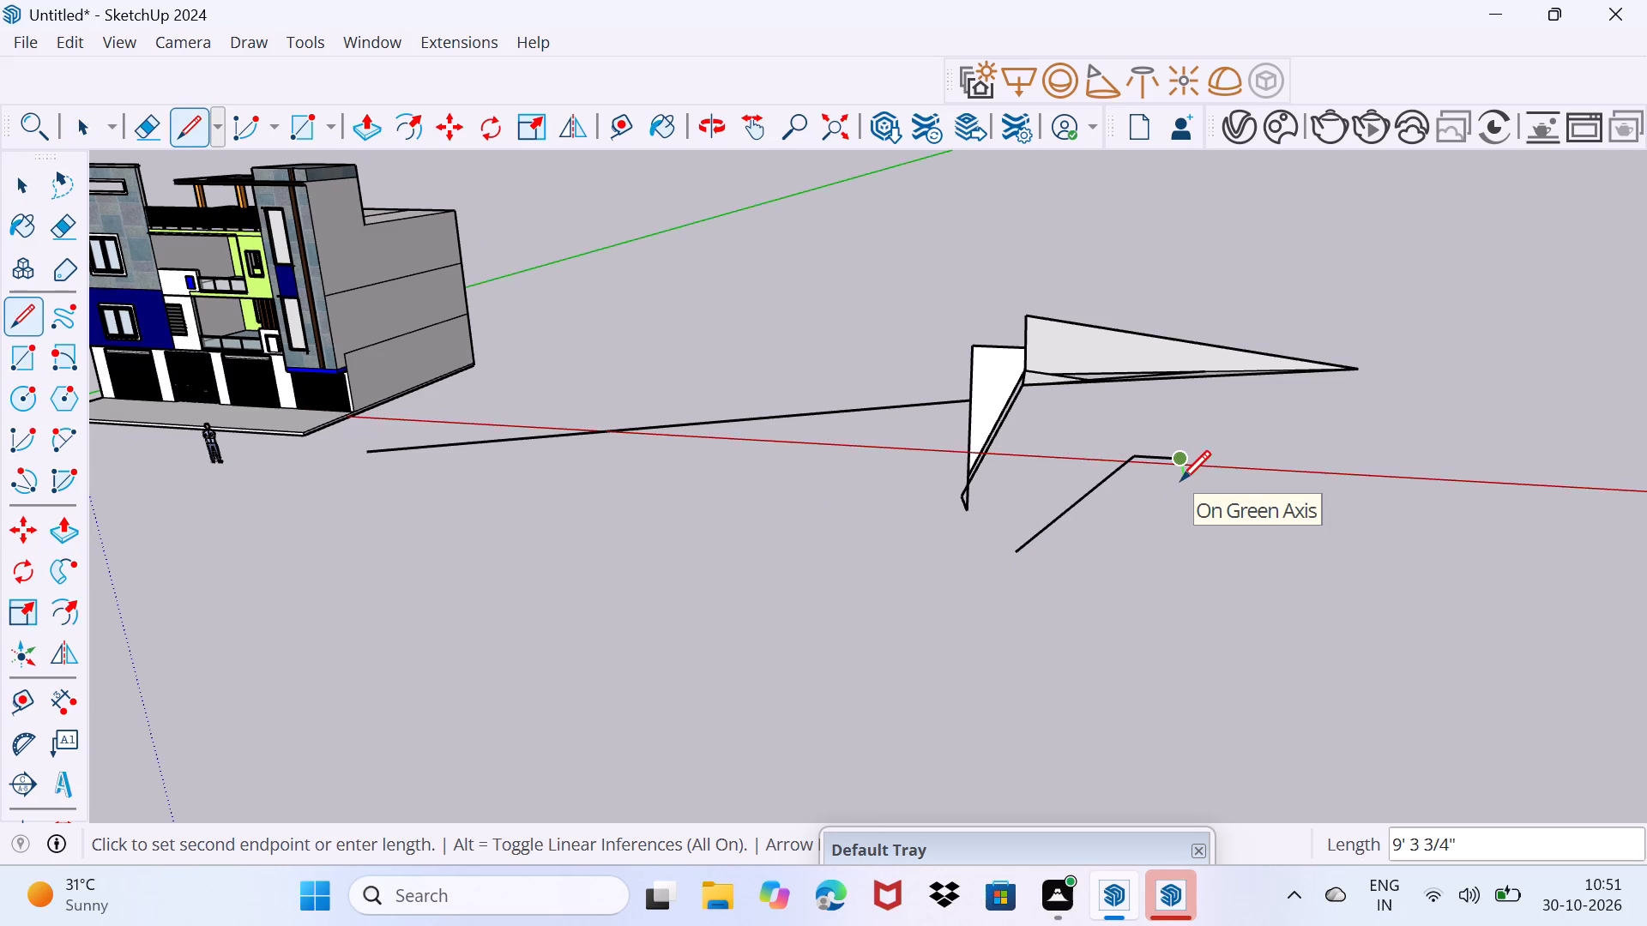
click(1180, 480)
click(1236, 493)
Draw two adjoining triangular faces descending from the end of the stepped chain, sharing one upright edge.
click(1204, 550)
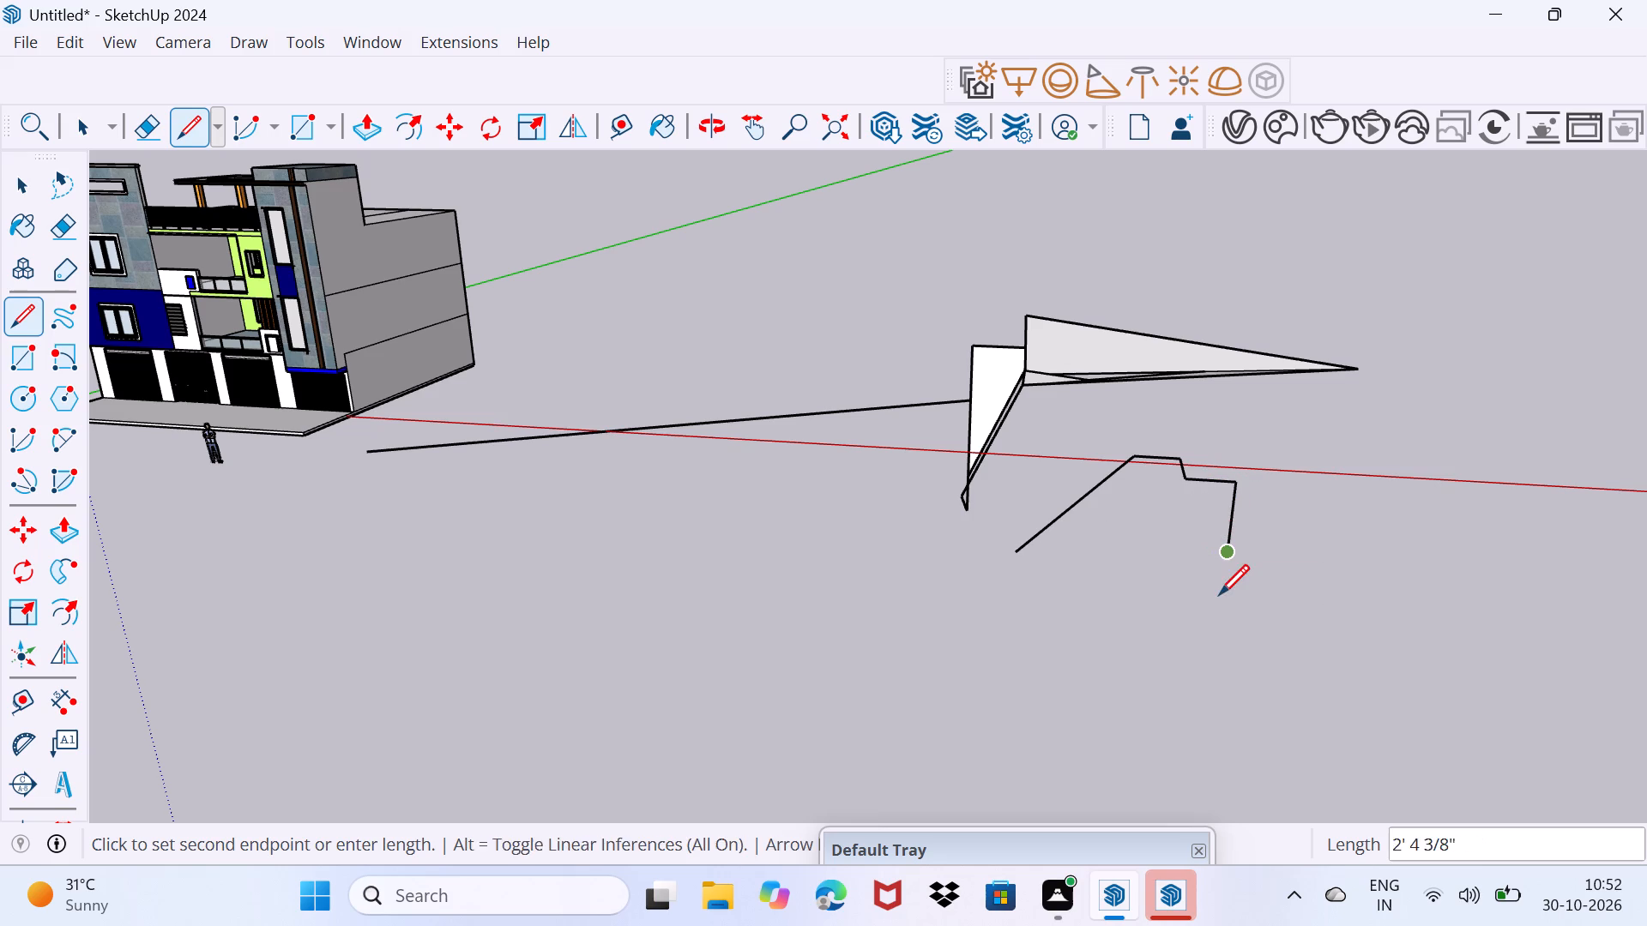
click(1219, 596)
click(1361, 543)
click(1361, 543)
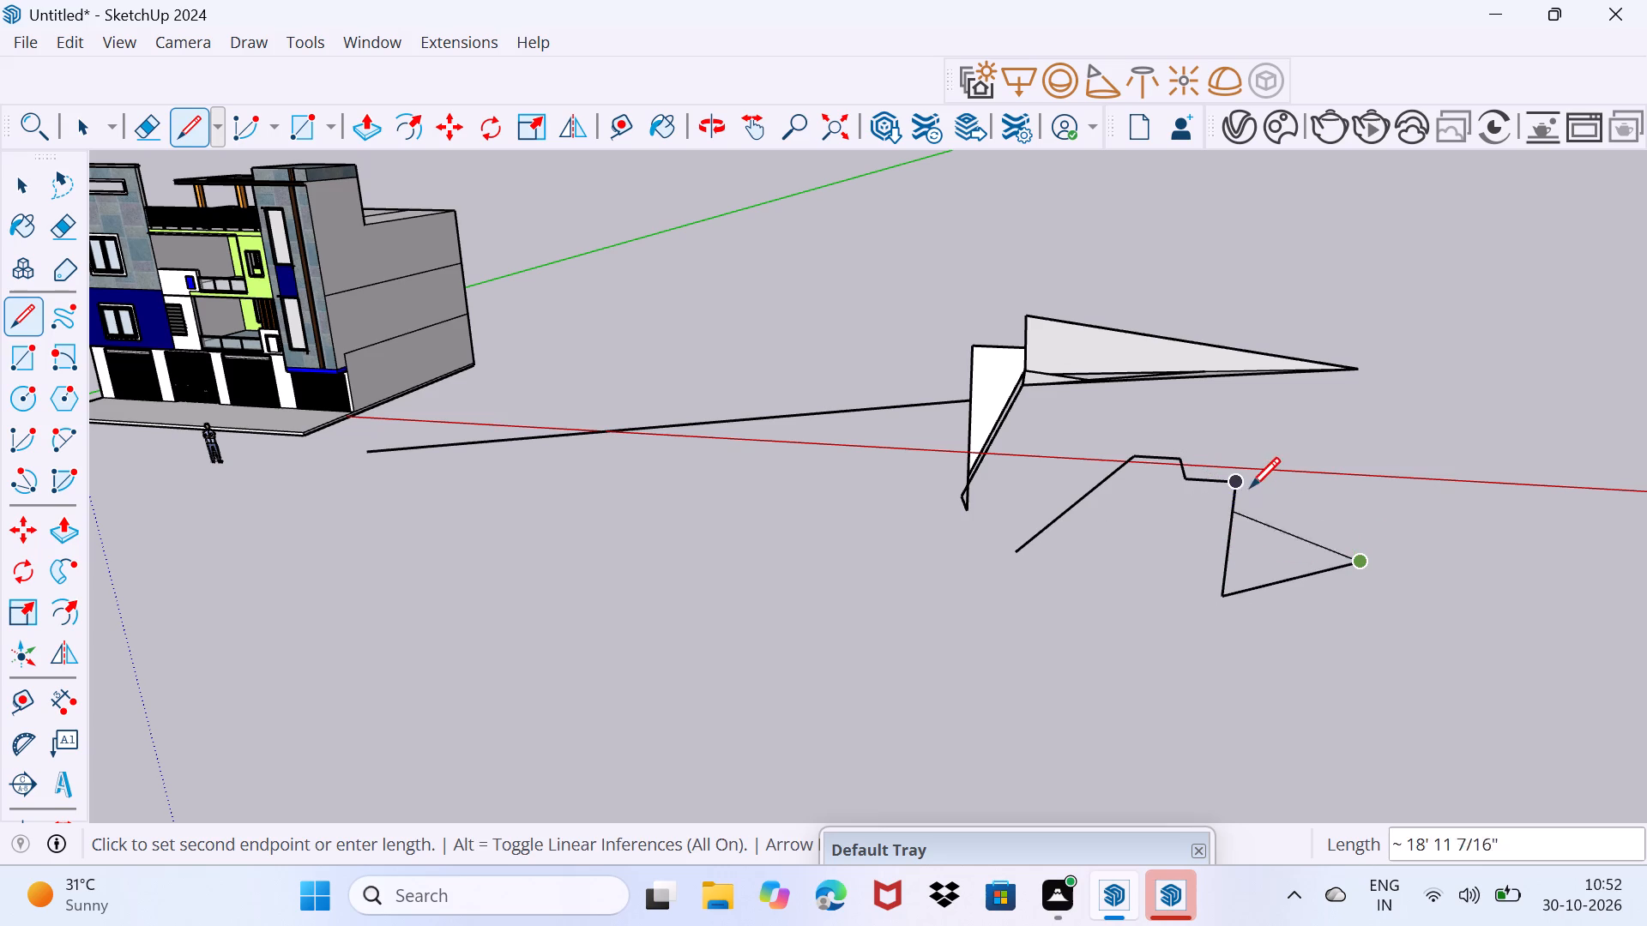
click(1249, 485)
click(1243, 484)
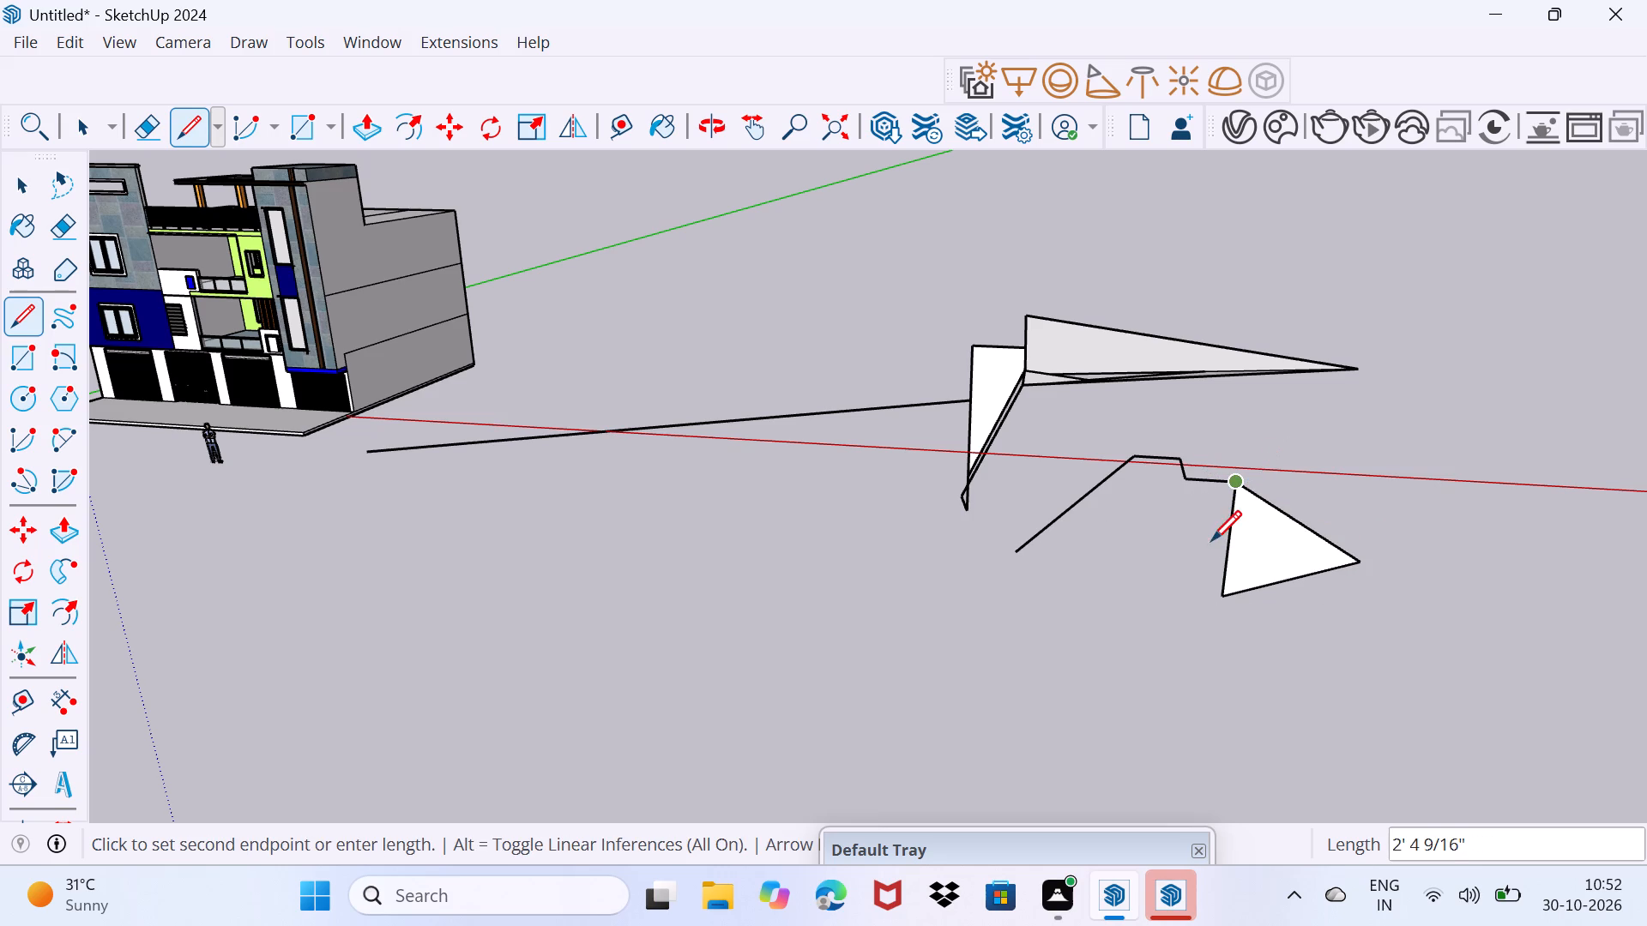
click(1160, 584)
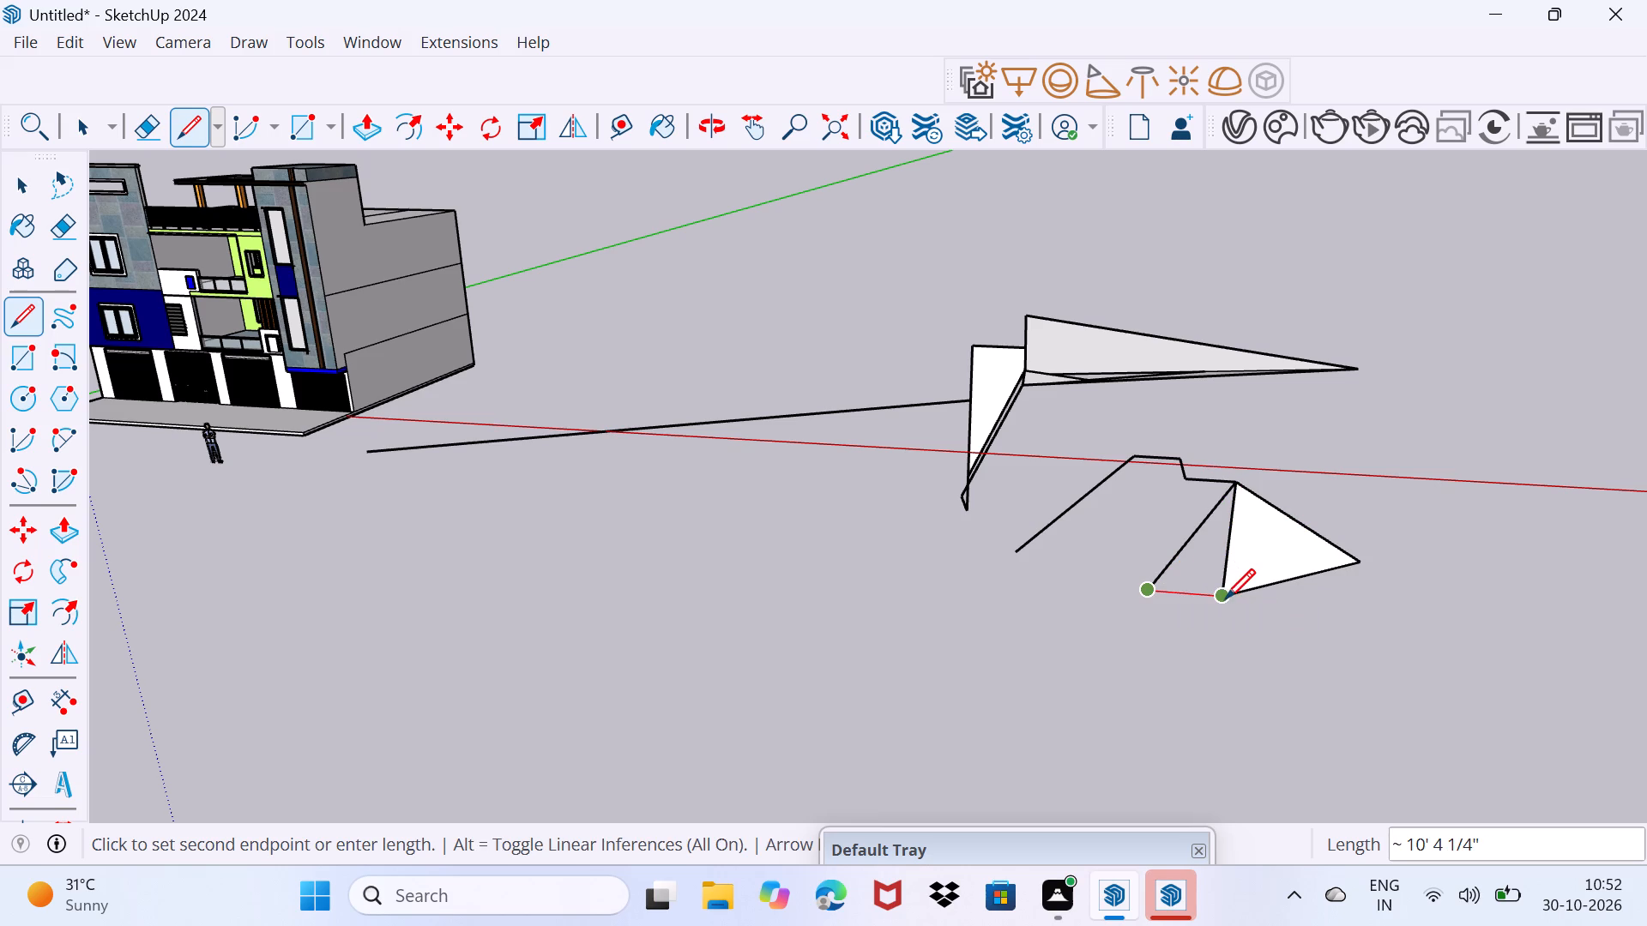
click(1225, 602)
Draw a line from the lower edge of the smaller triangular face, behind both faces and outward across the red axis.
scroll(1229, 603, up, 2)
middle_drag(1353, 555, 1251, 628)
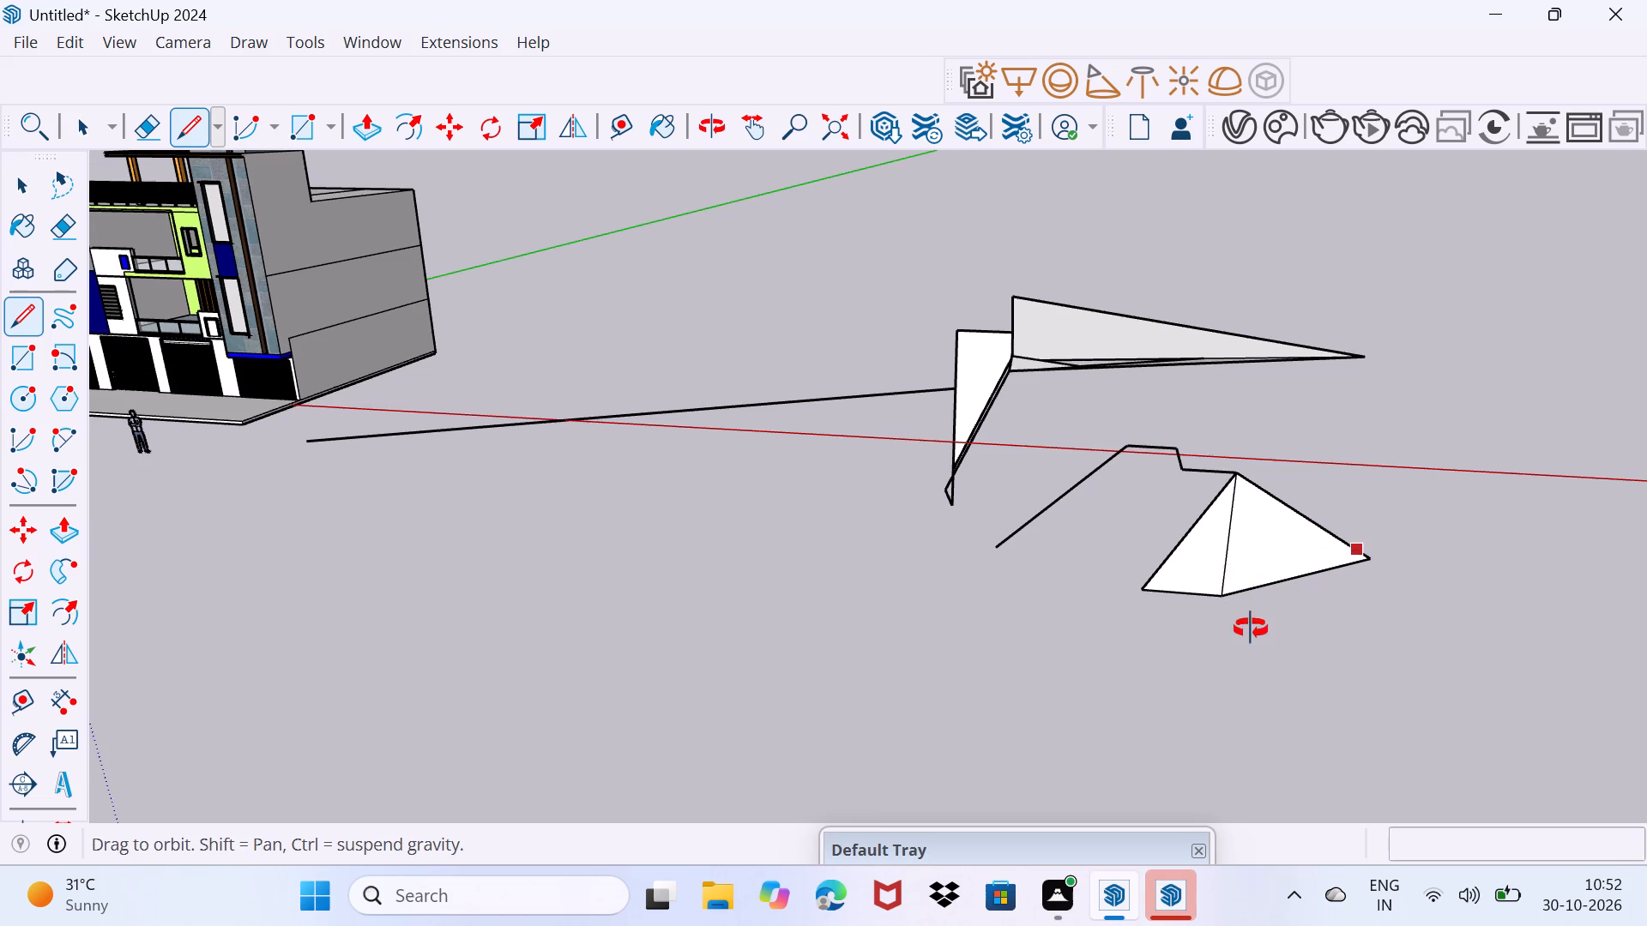
middle_drag(1251, 628, 905, 568)
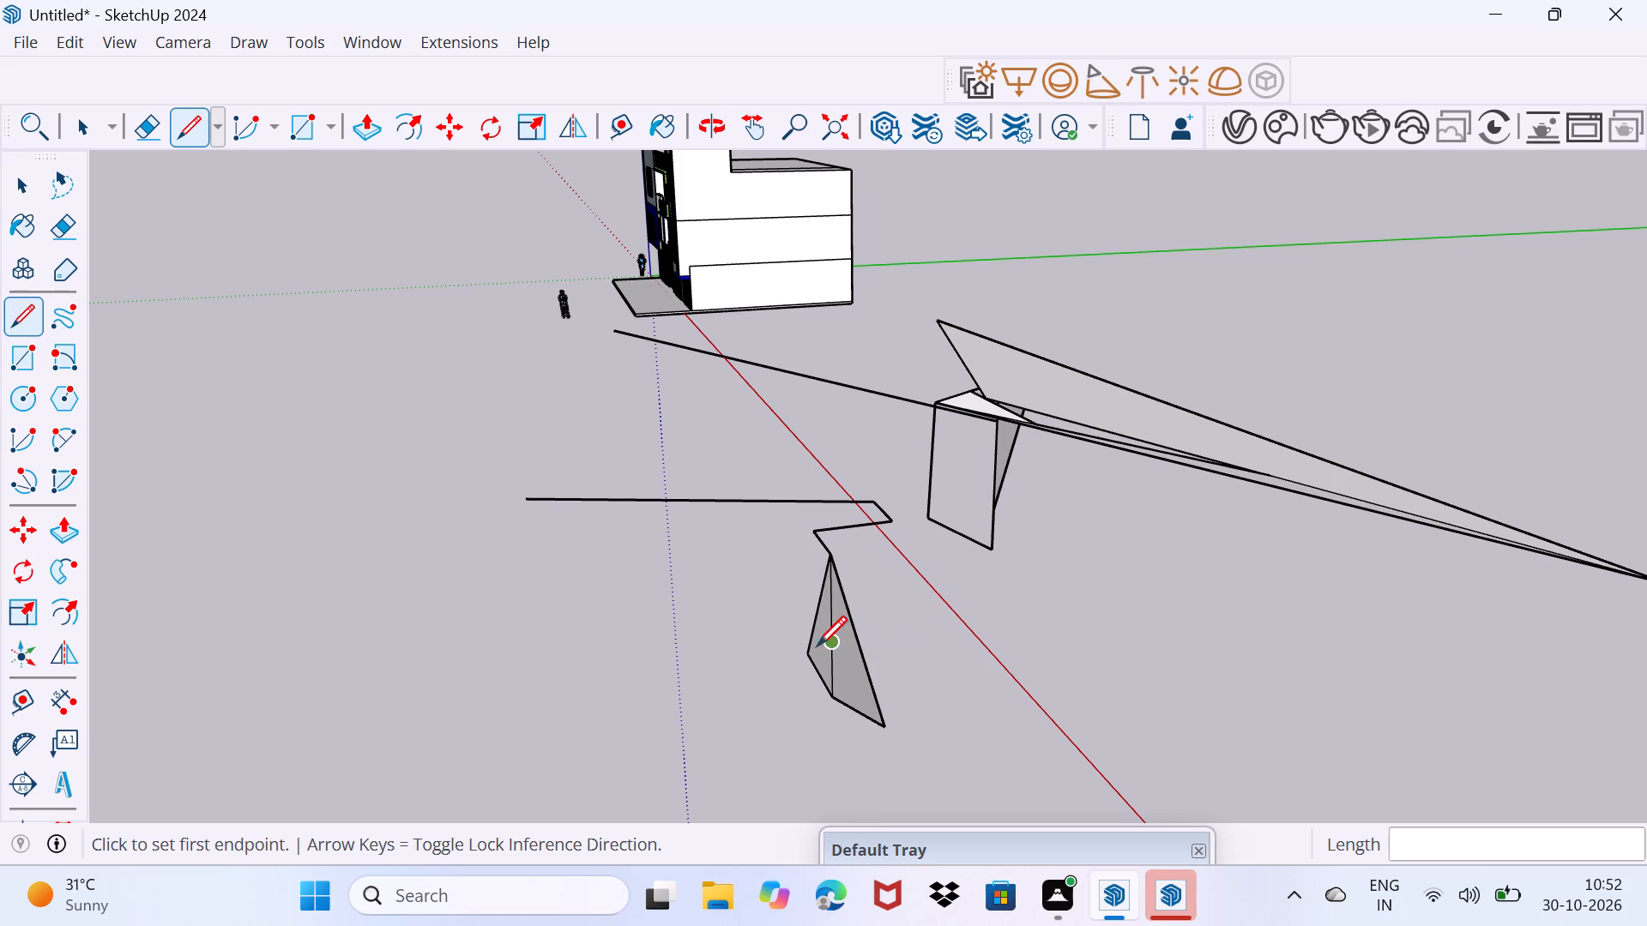
scroll(809, 640, up, 1)
middle_drag(950, 643, 841, 634)
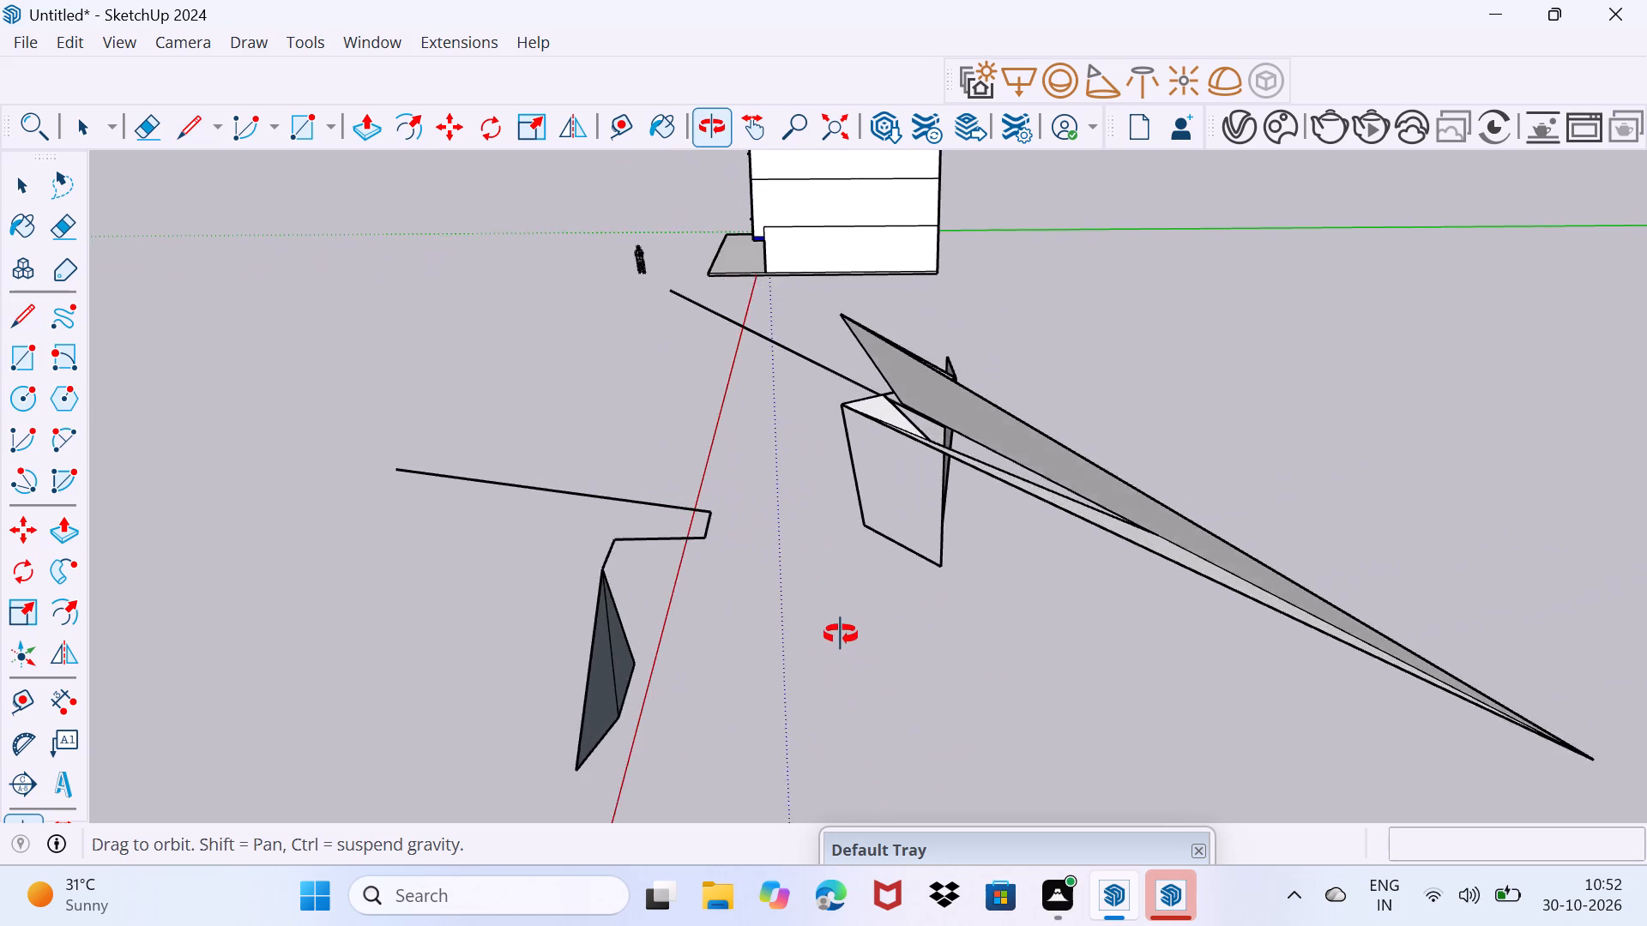
middle_drag(841, 634, 1006, 664)
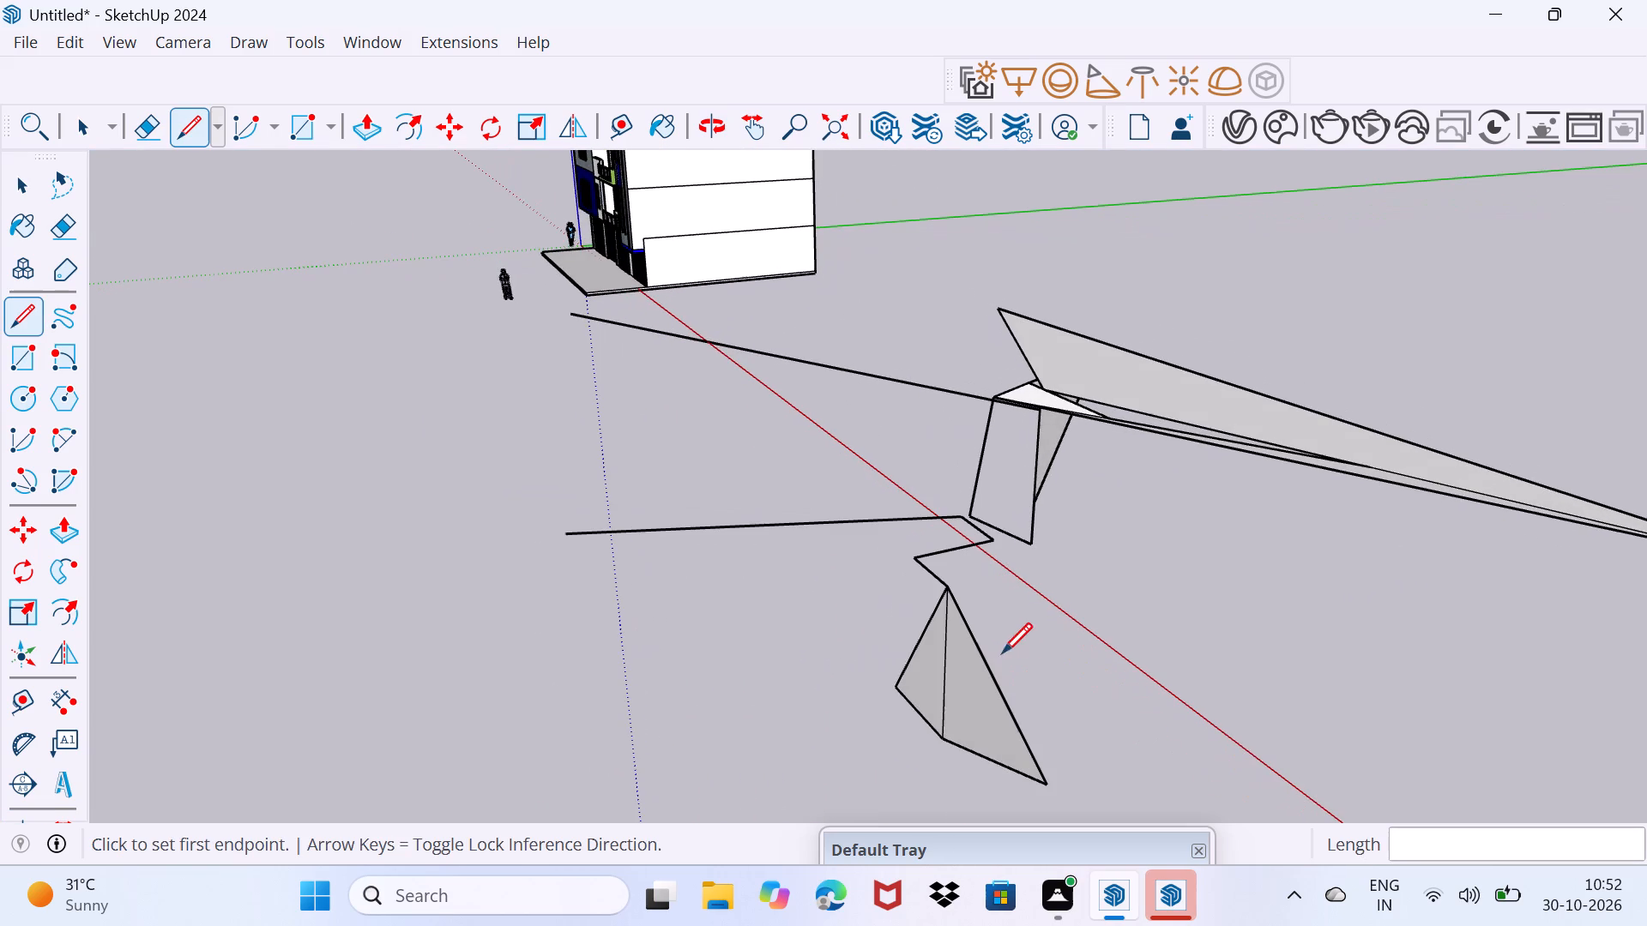
scroll(966, 657, down, 2)
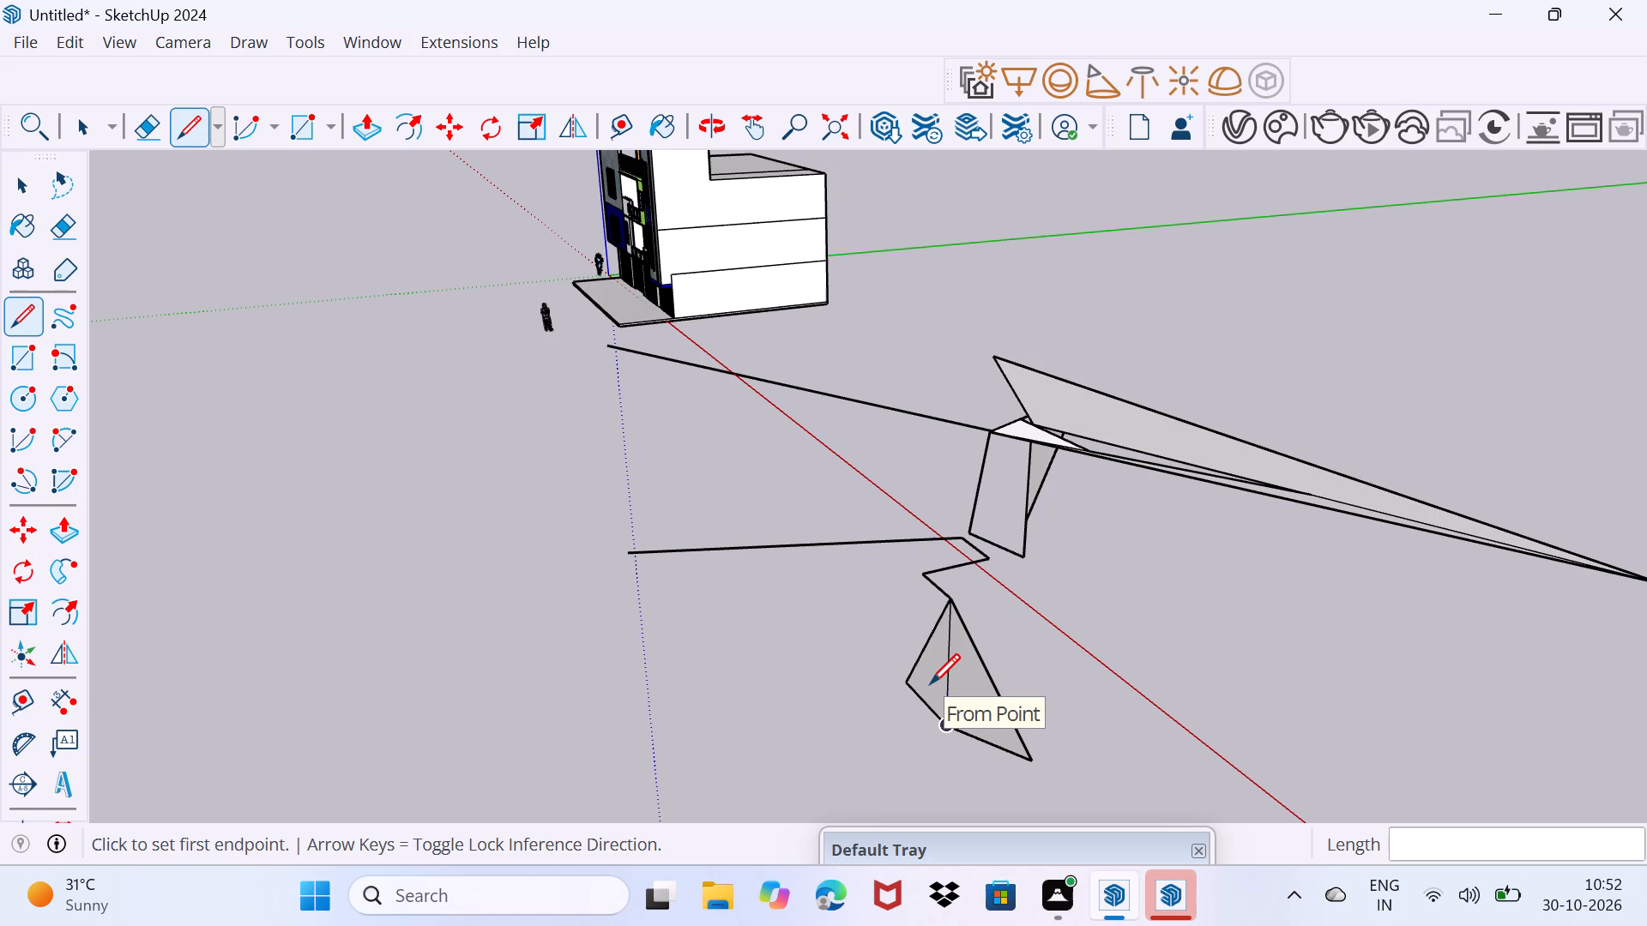
click(914, 711)
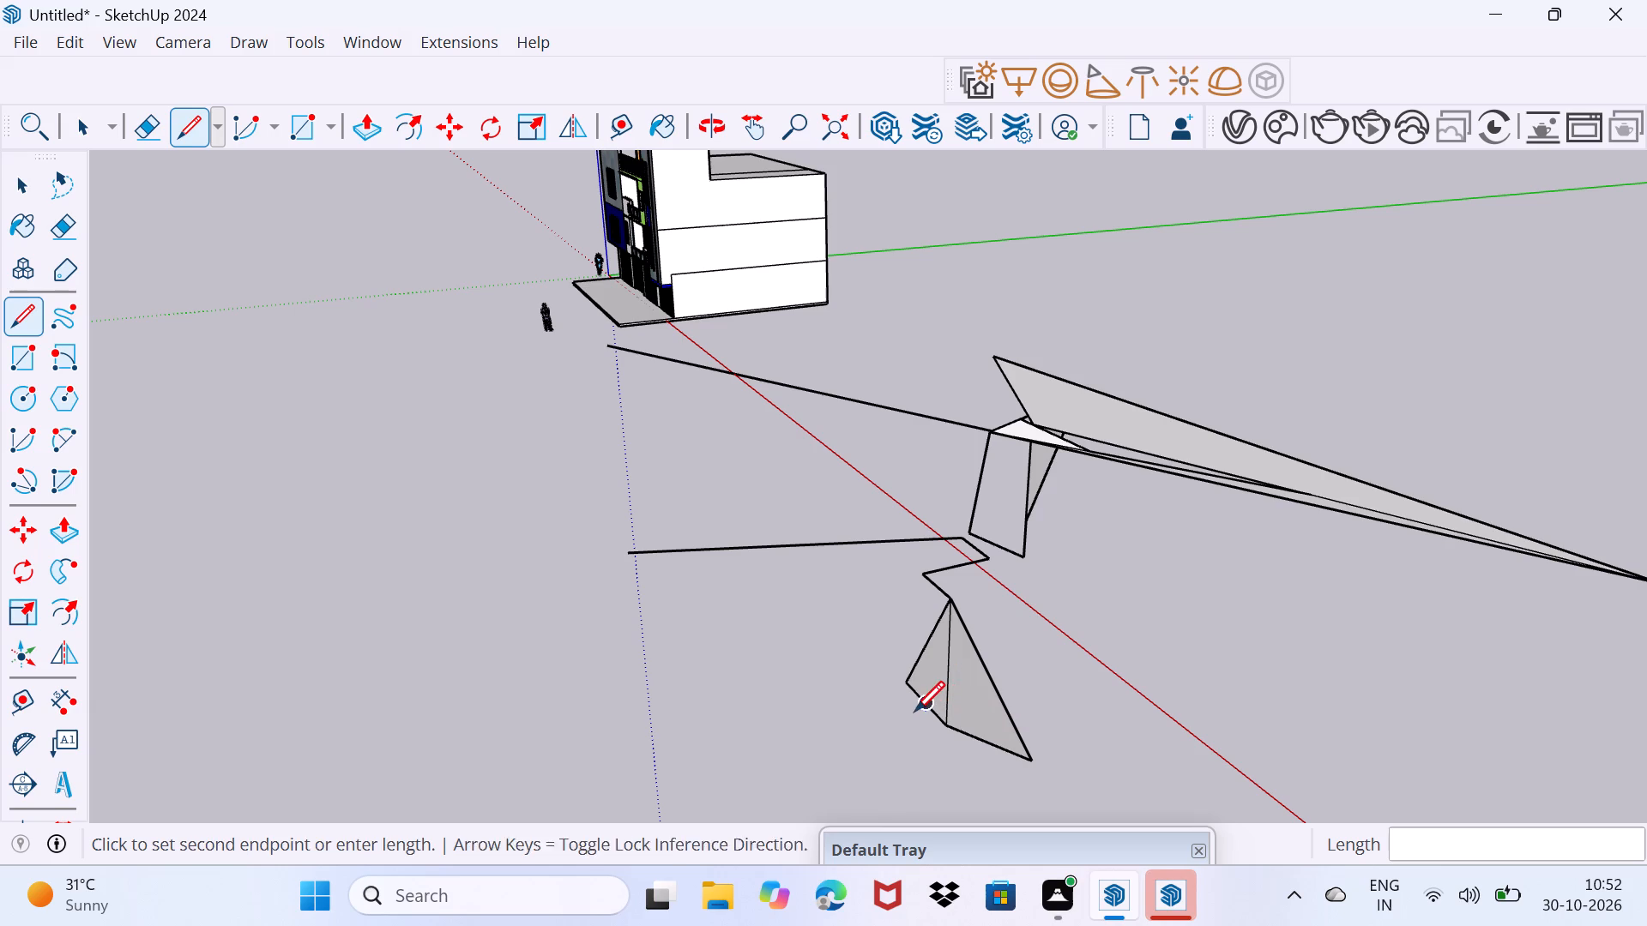
drag(1007, 650, 1017, 646)
click(1110, 617)
click(1103, 640)
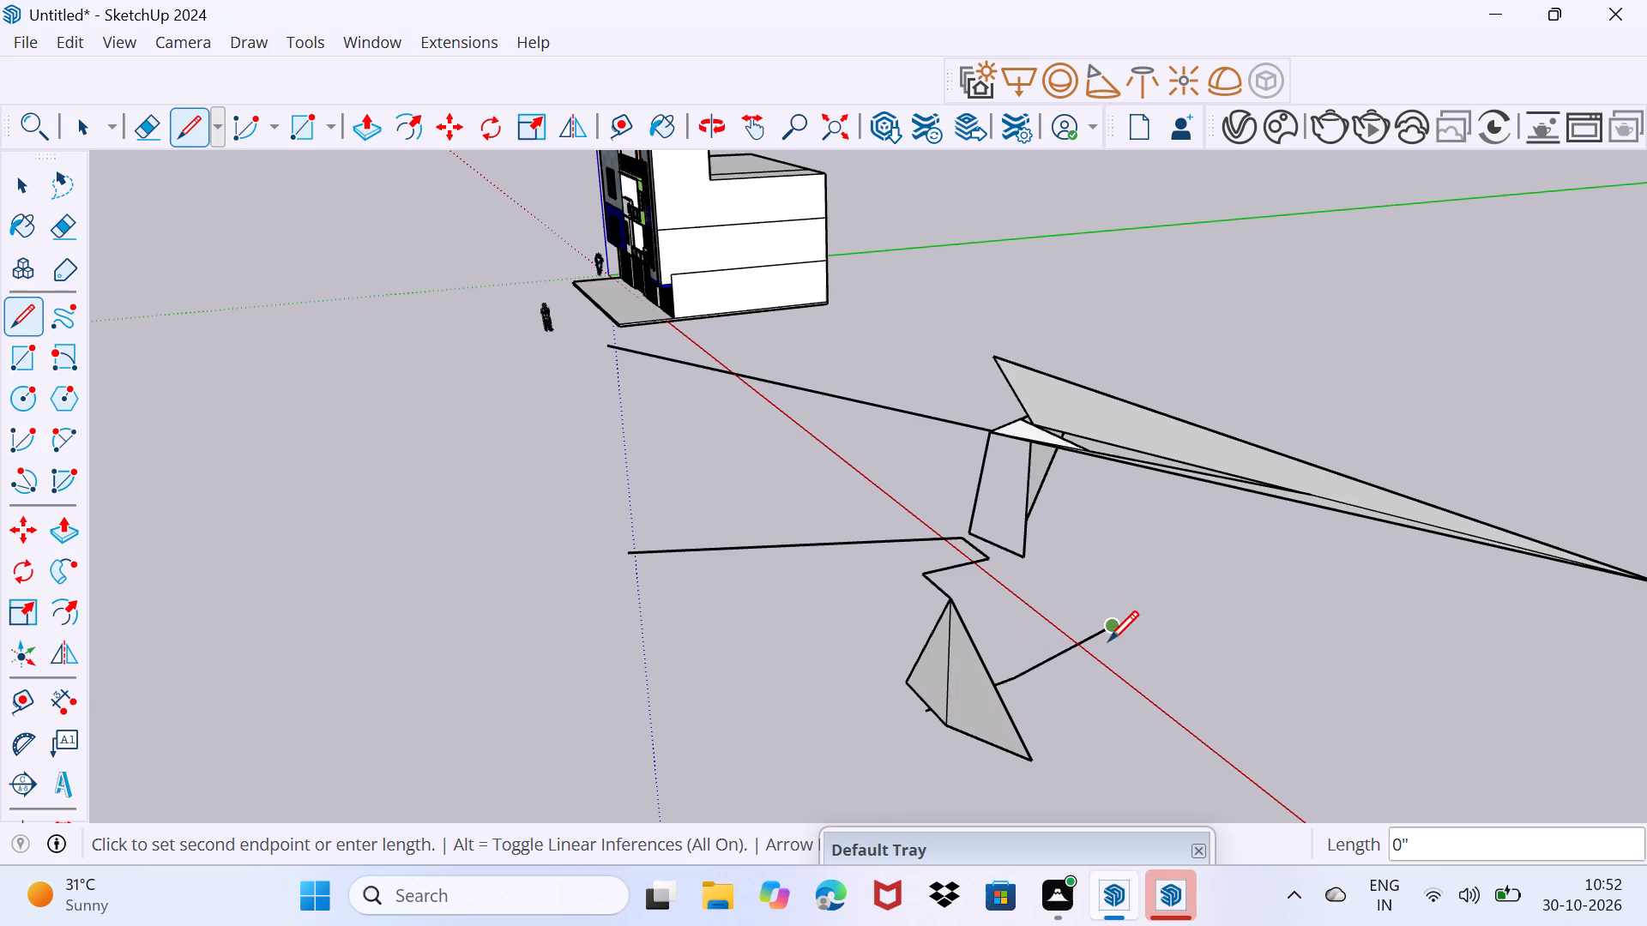
Extend the line with a short edge and a zigzag that doubles back and ends on the line near the red axis.
click(1161, 606)
click(1083, 594)
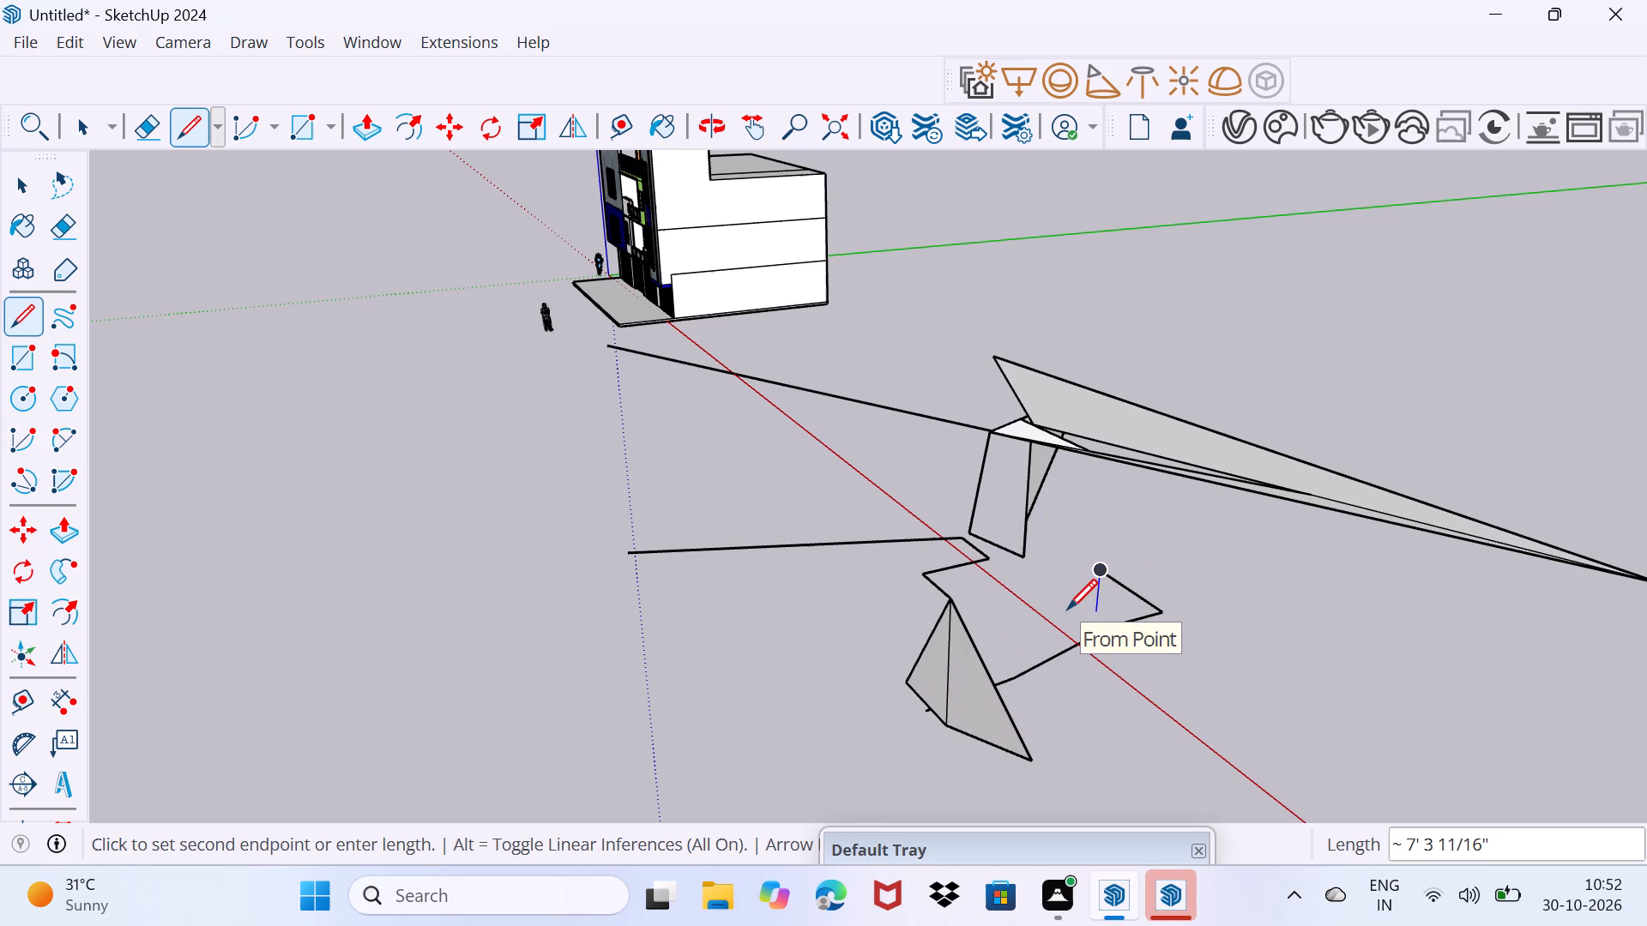
click(1067, 609)
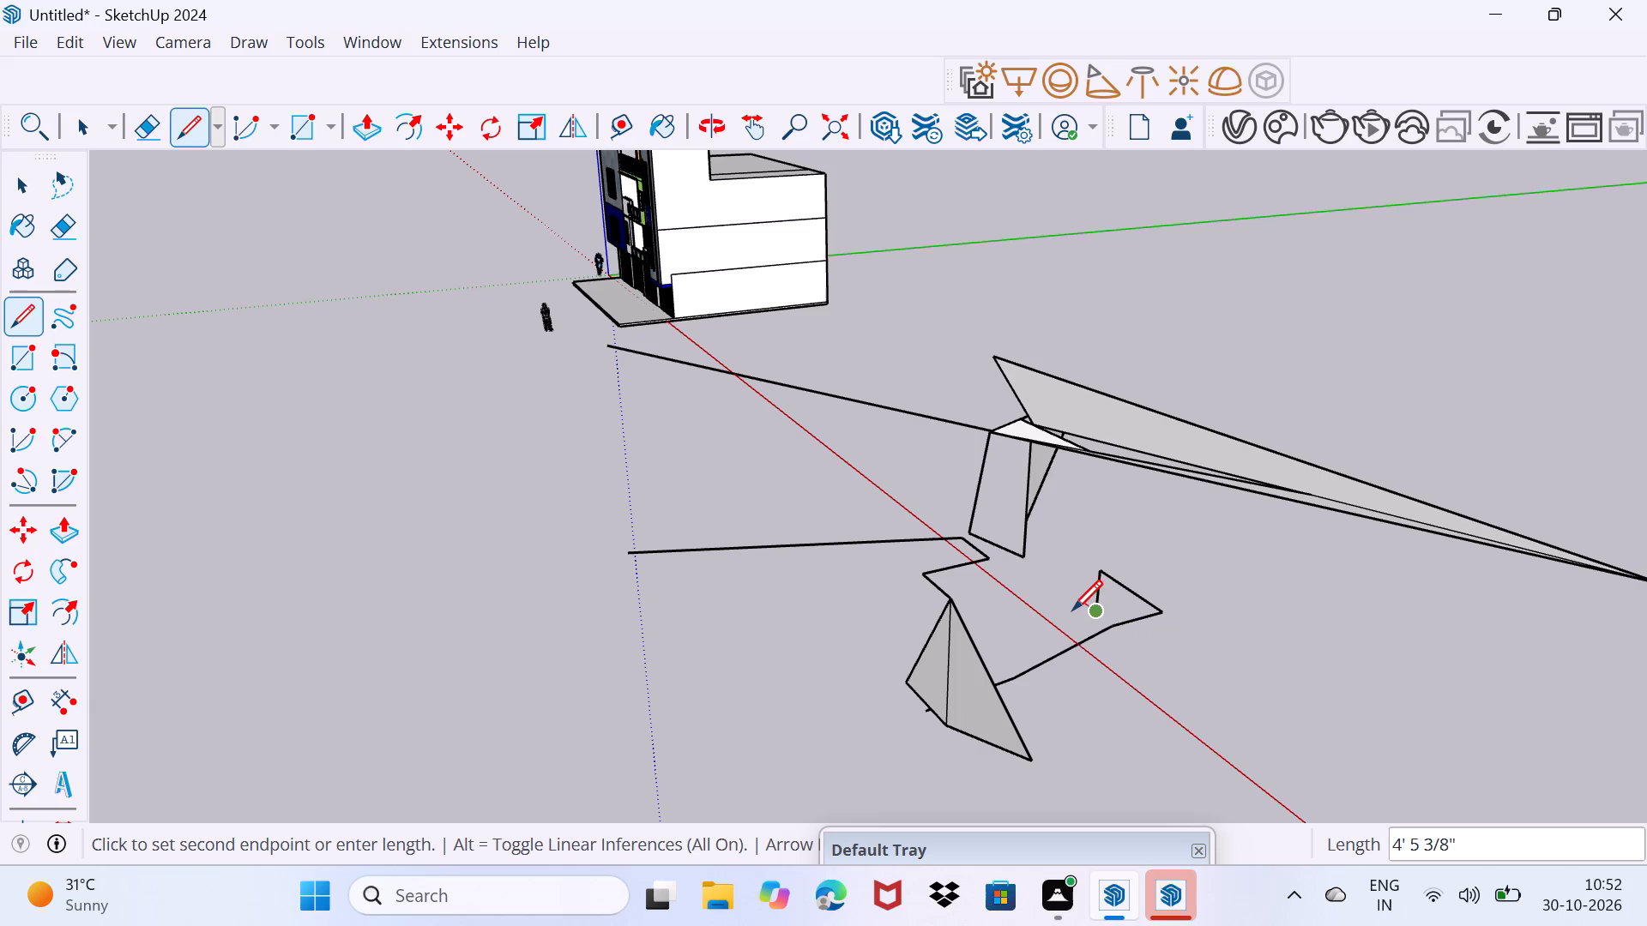
click(1072, 610)
click(1062, 647)
Draw a line outward from beside the zigzag, away from the red axis, and extend it with short end-to-end segments.
click(1203, 591)
click(1131, 616)
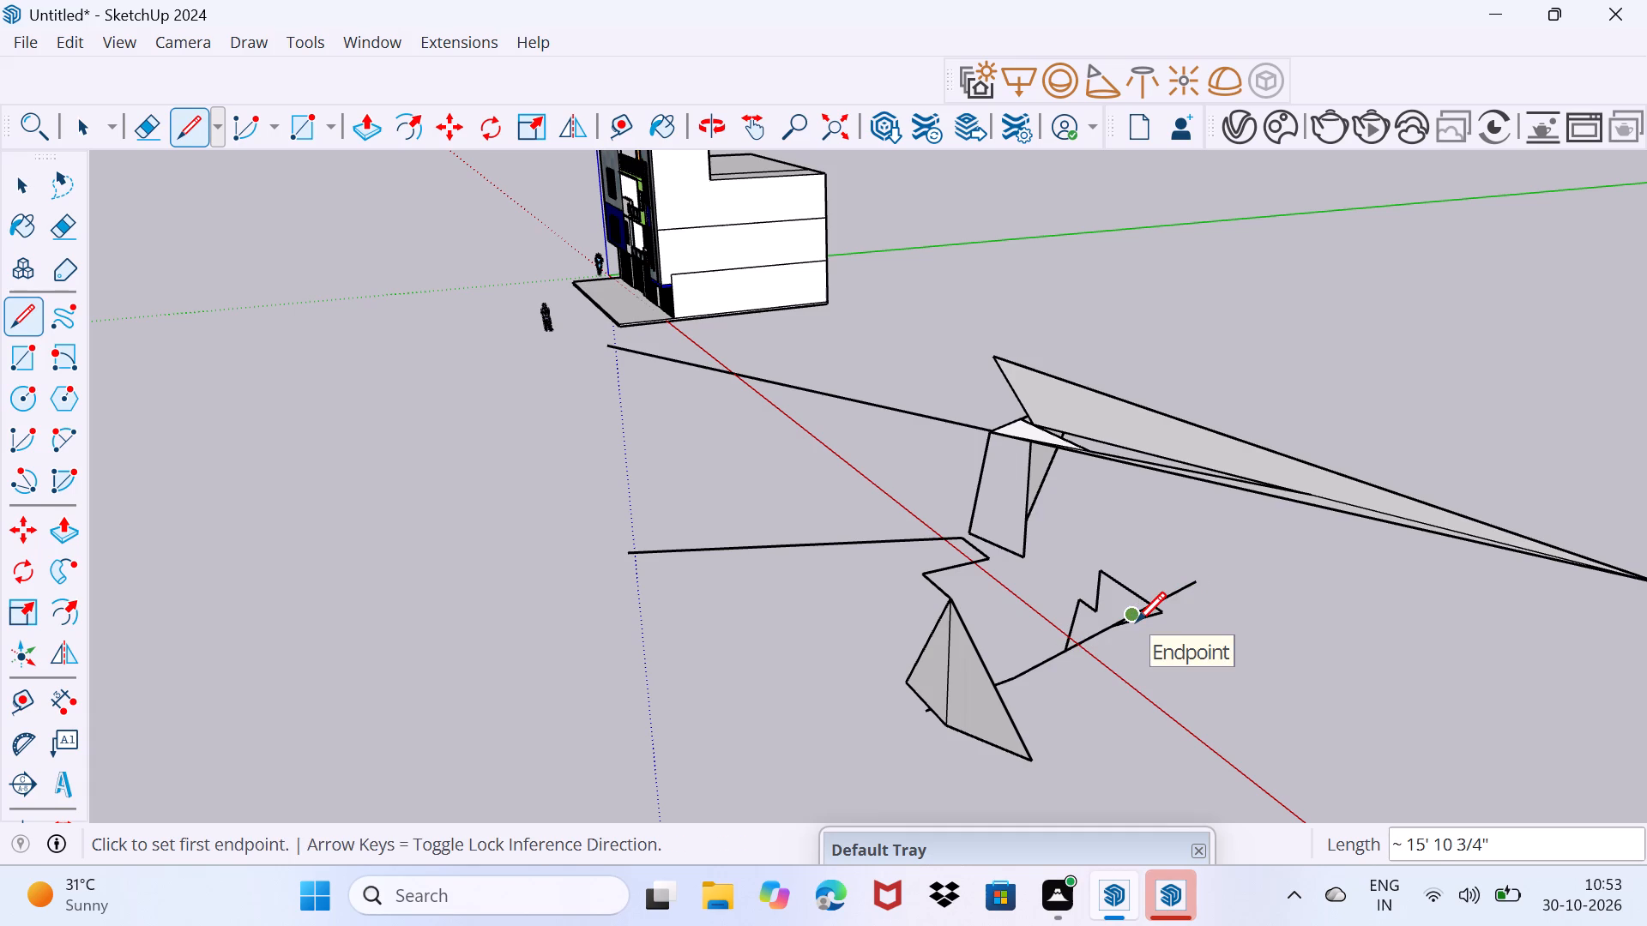
click(1136, 622)
click(1178, 593)
click(1222, 576)
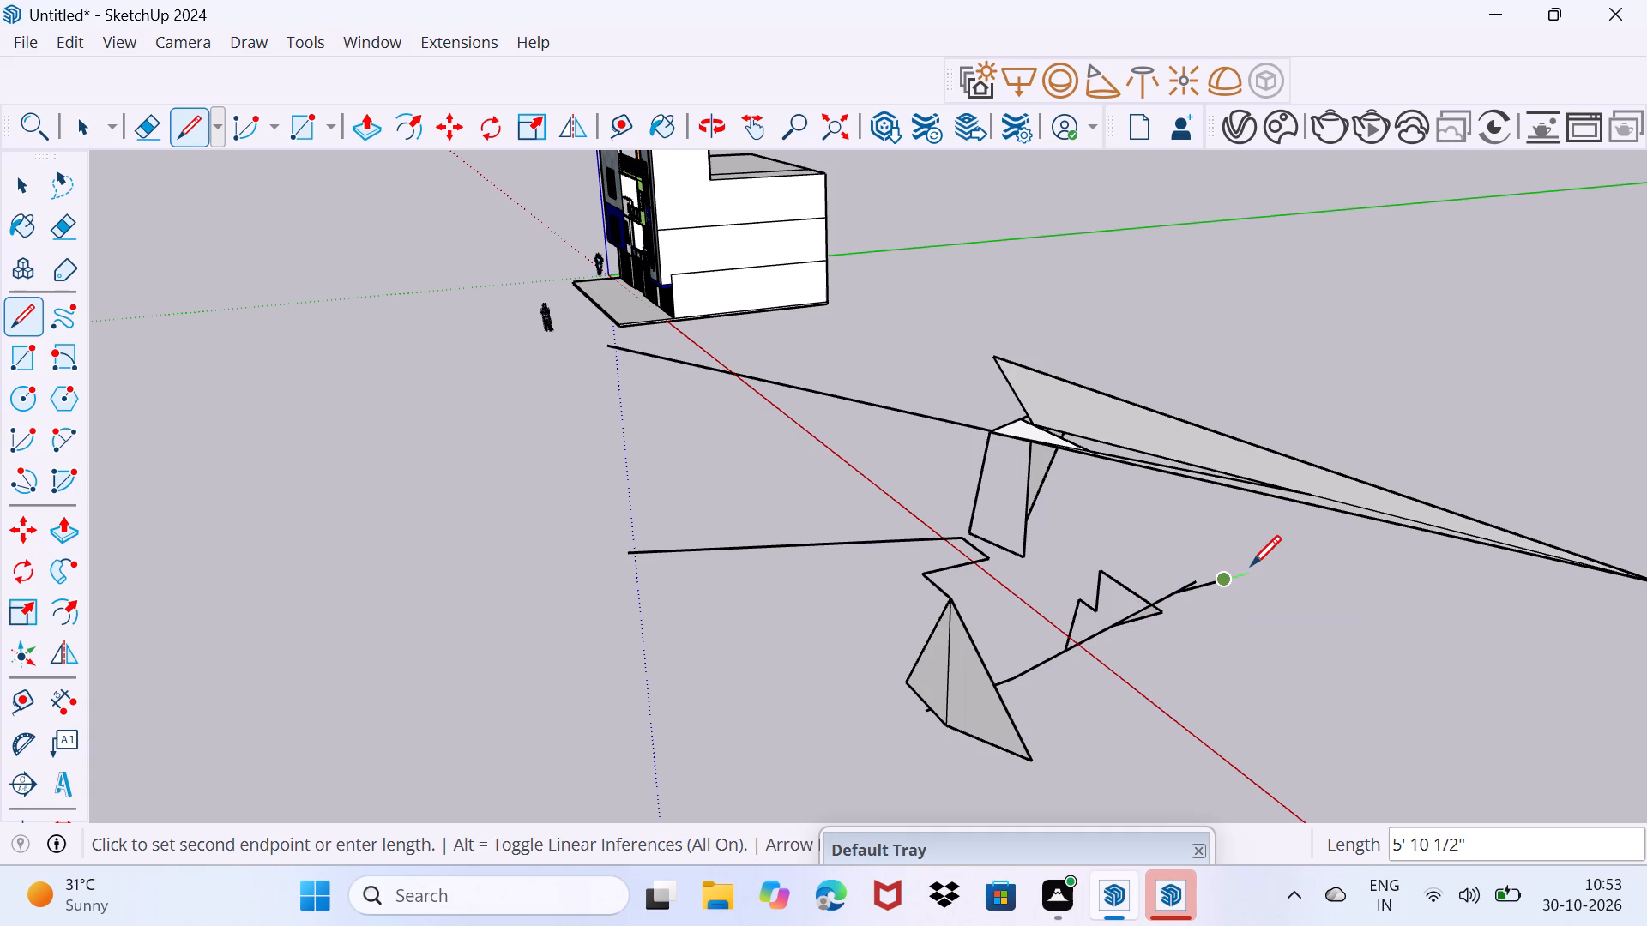
click(1251, 565)
Draw a downward edge from the outer line, followed by a second edge running back toward the red axis.
click(1204, 606)
click(1203, 612)
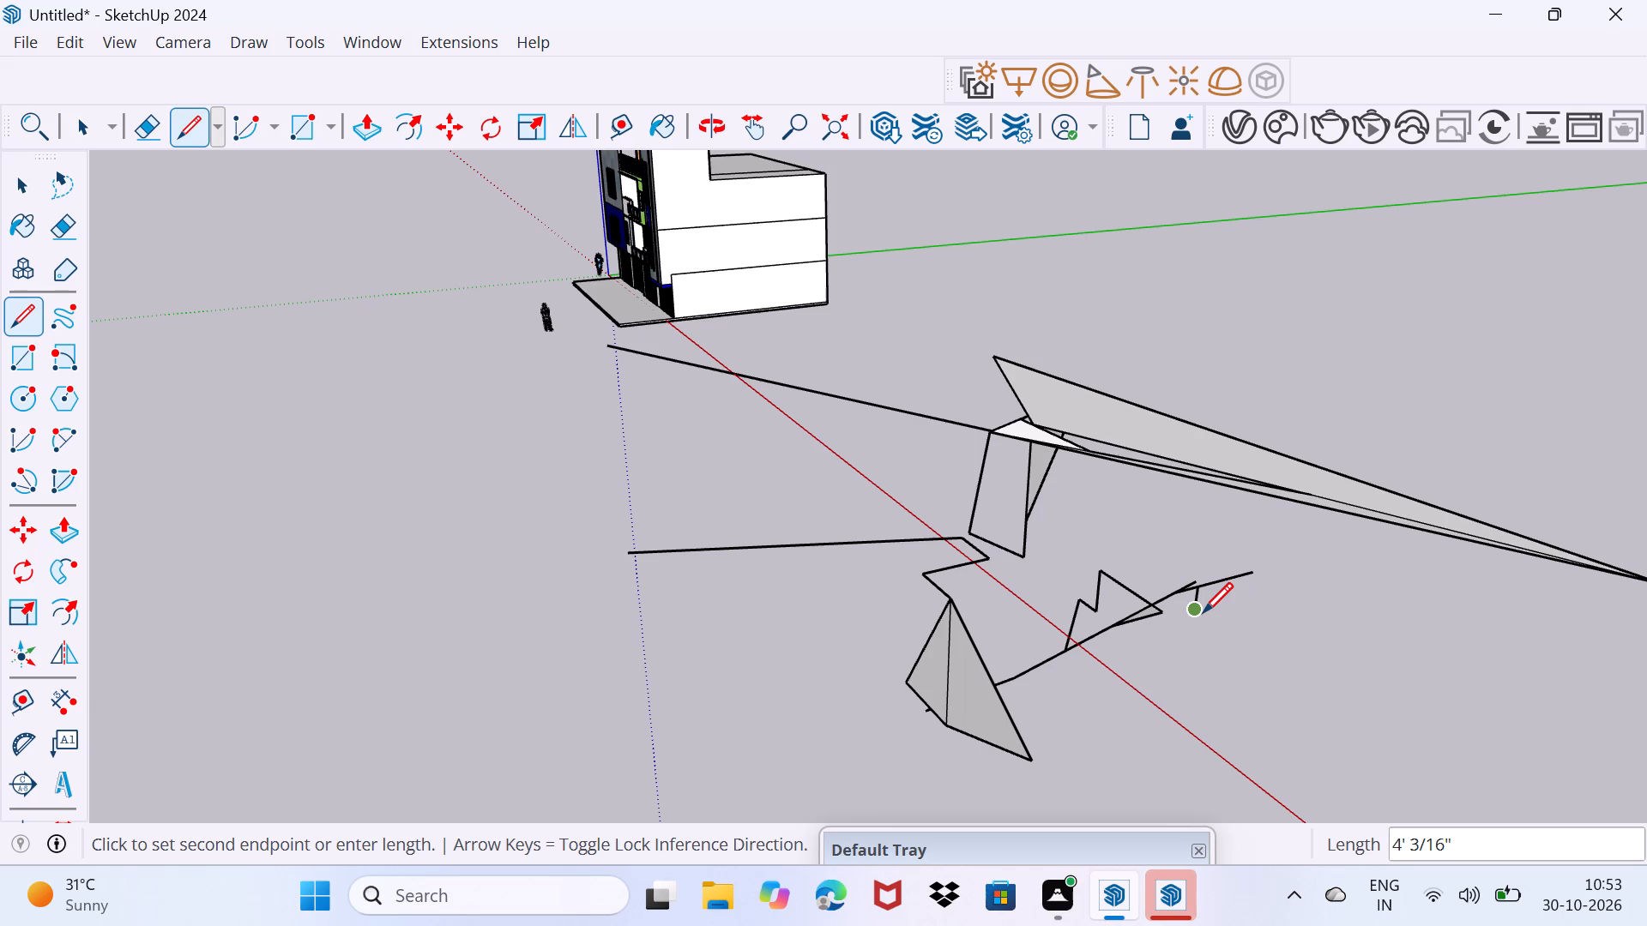
click(1203, 612)
click(1187, 641)
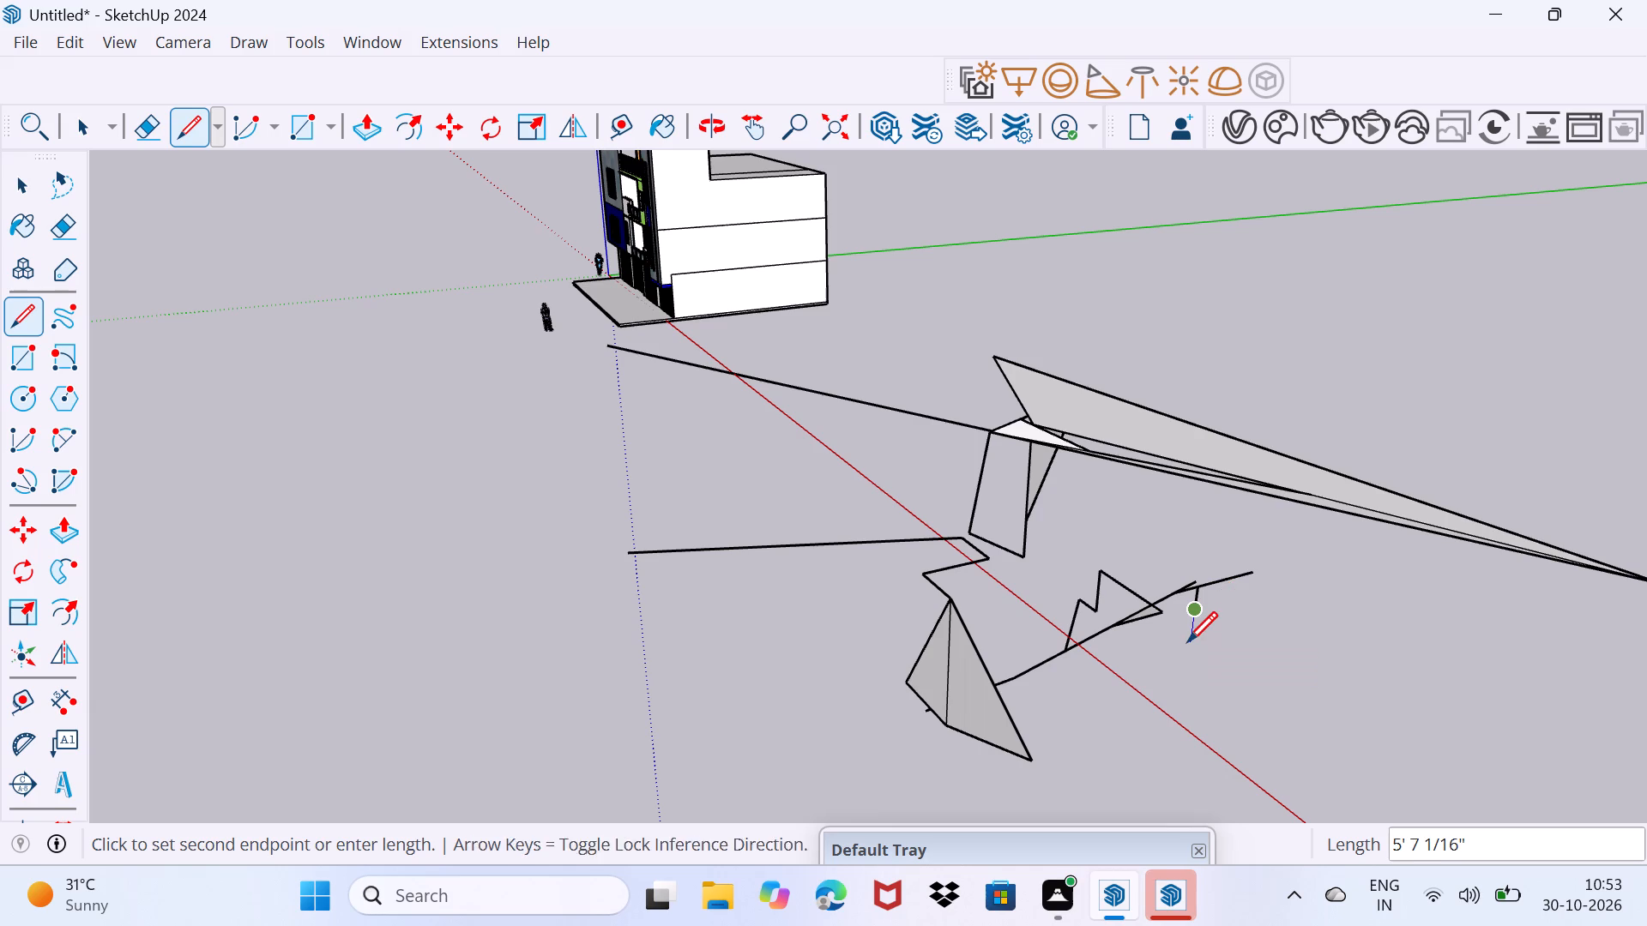
click(1136, 665)
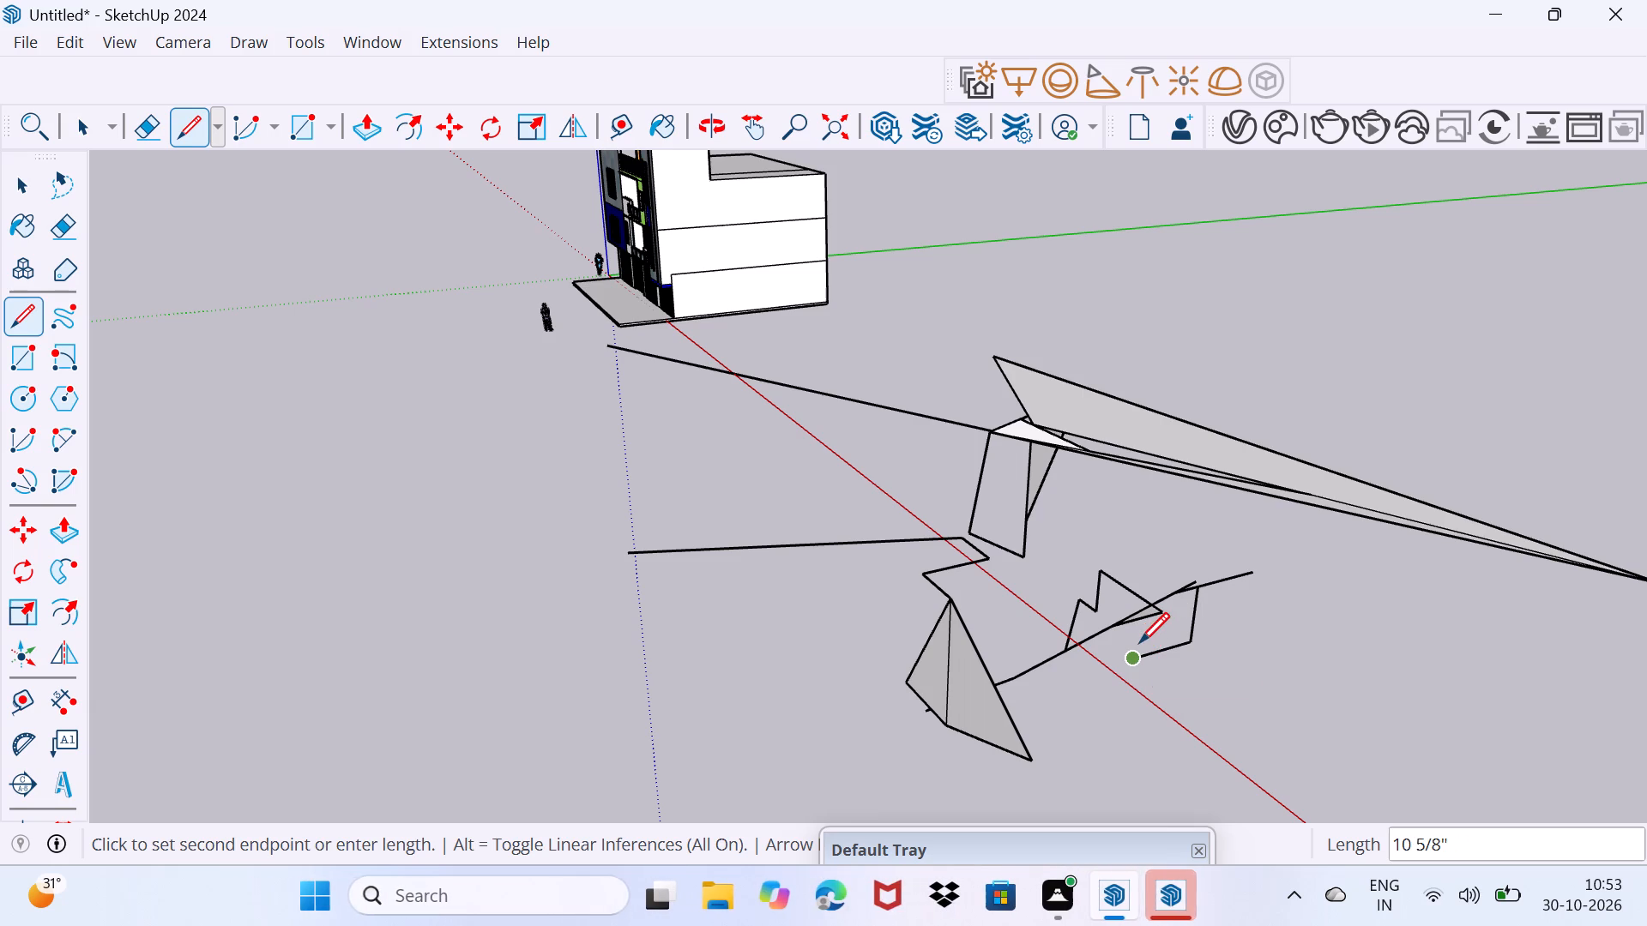
click(1139, 642)
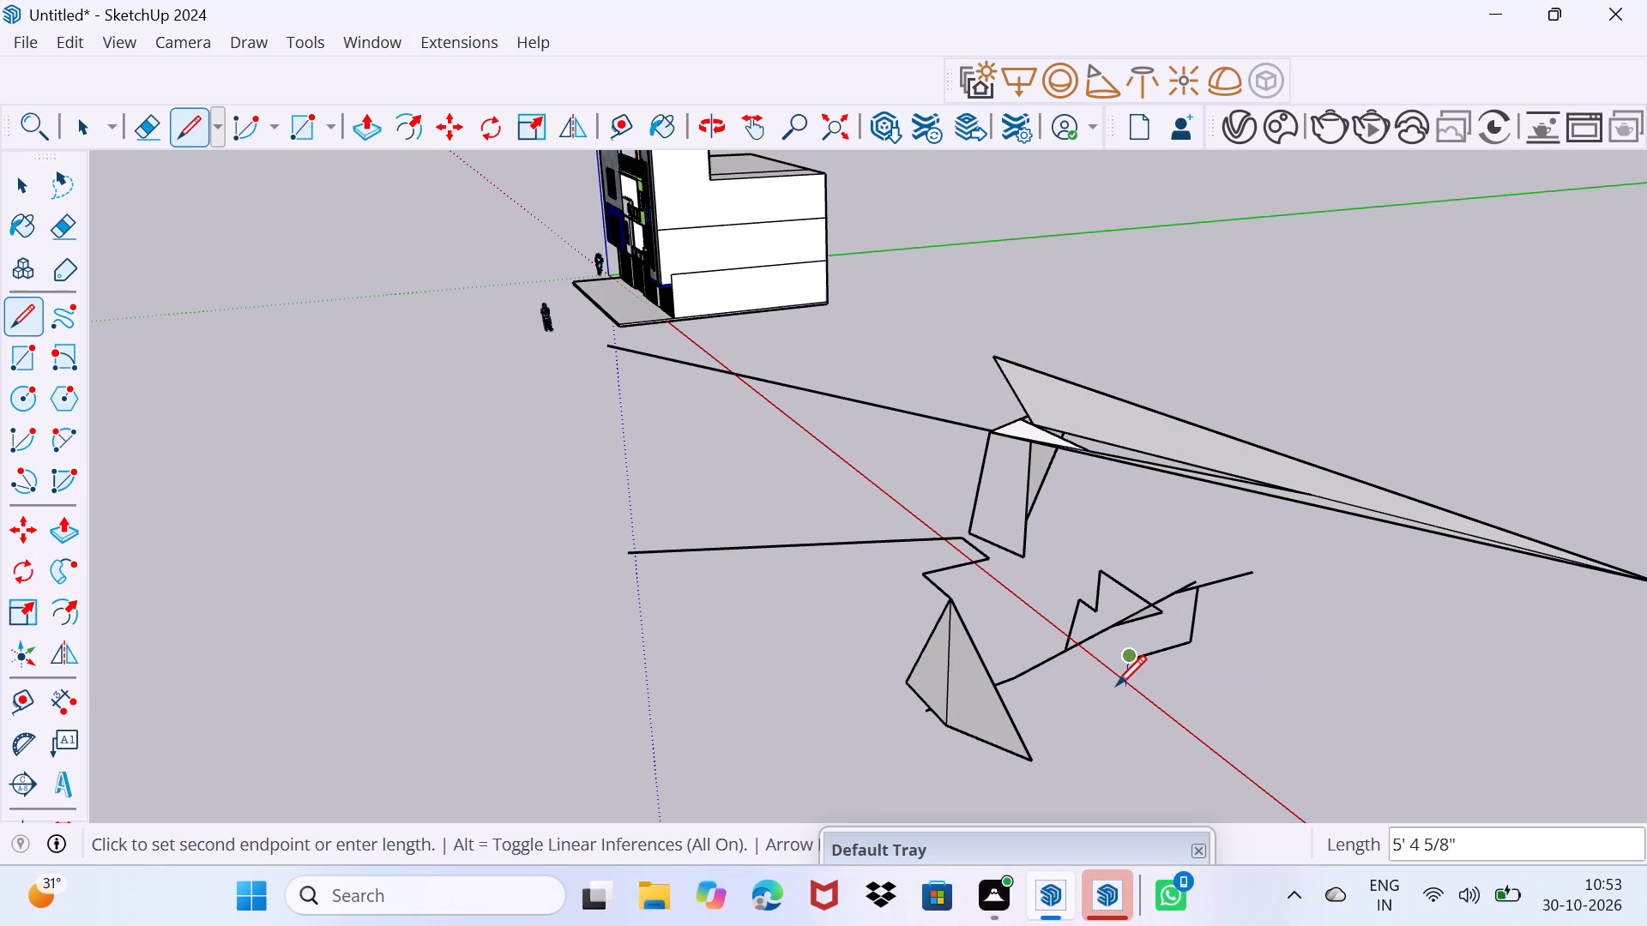
Add a small triangle reaching down to the red axis at the end of that edge, with a short spur beside it.
click(1116, 685)
click(1155, 658)
click(1143, 672)
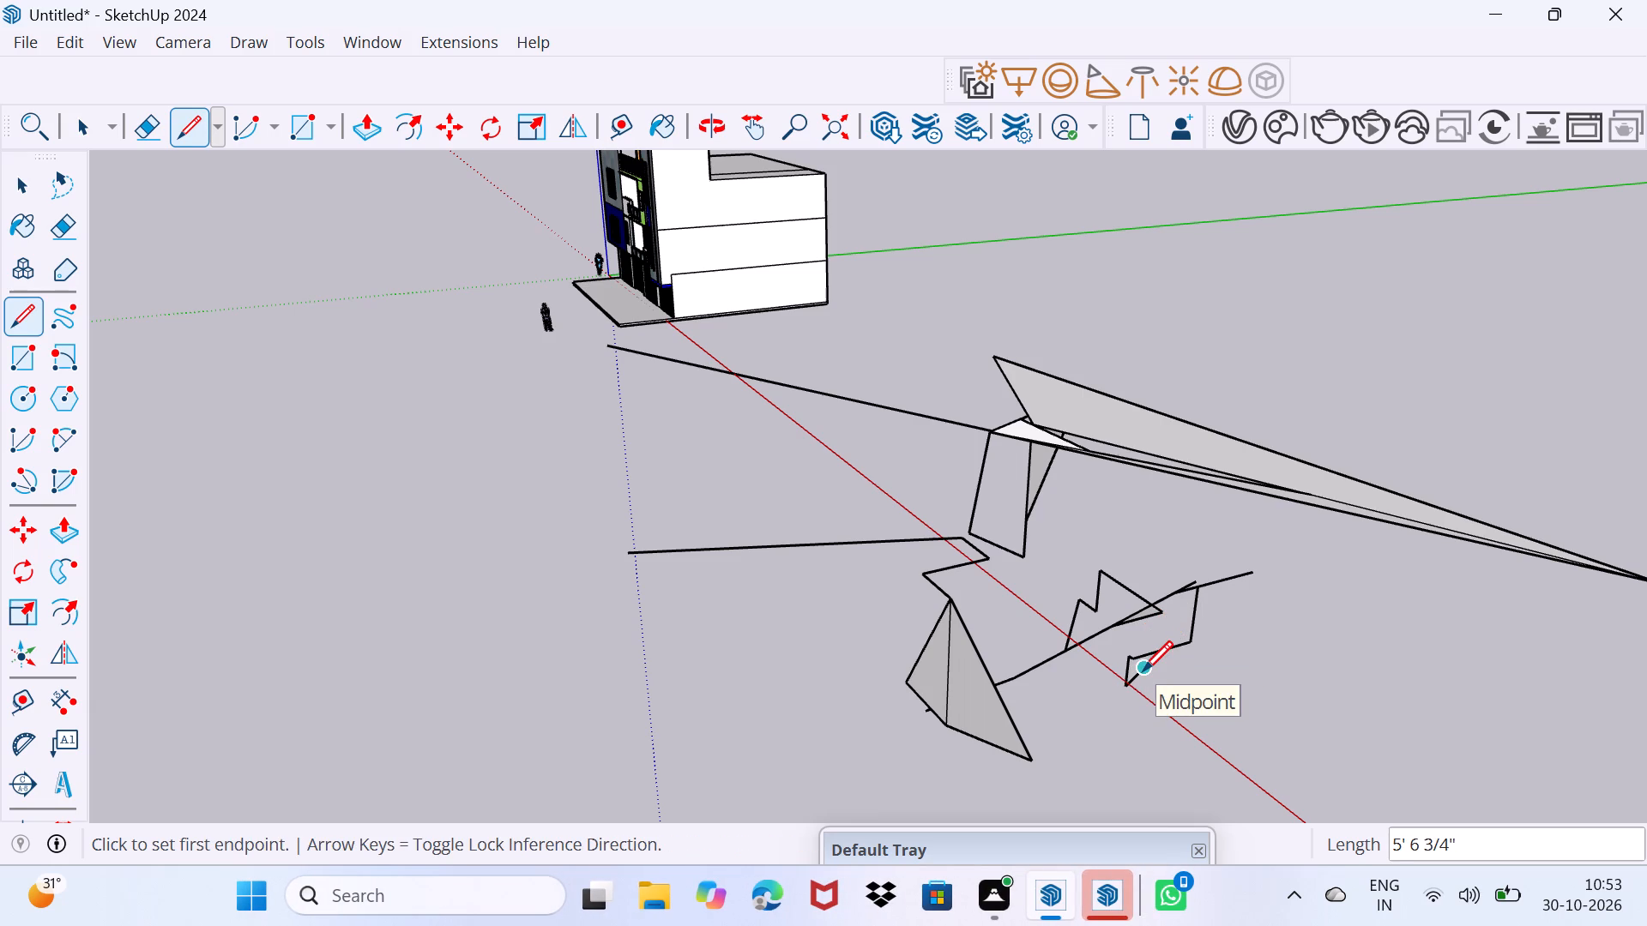
click(1143, 670)
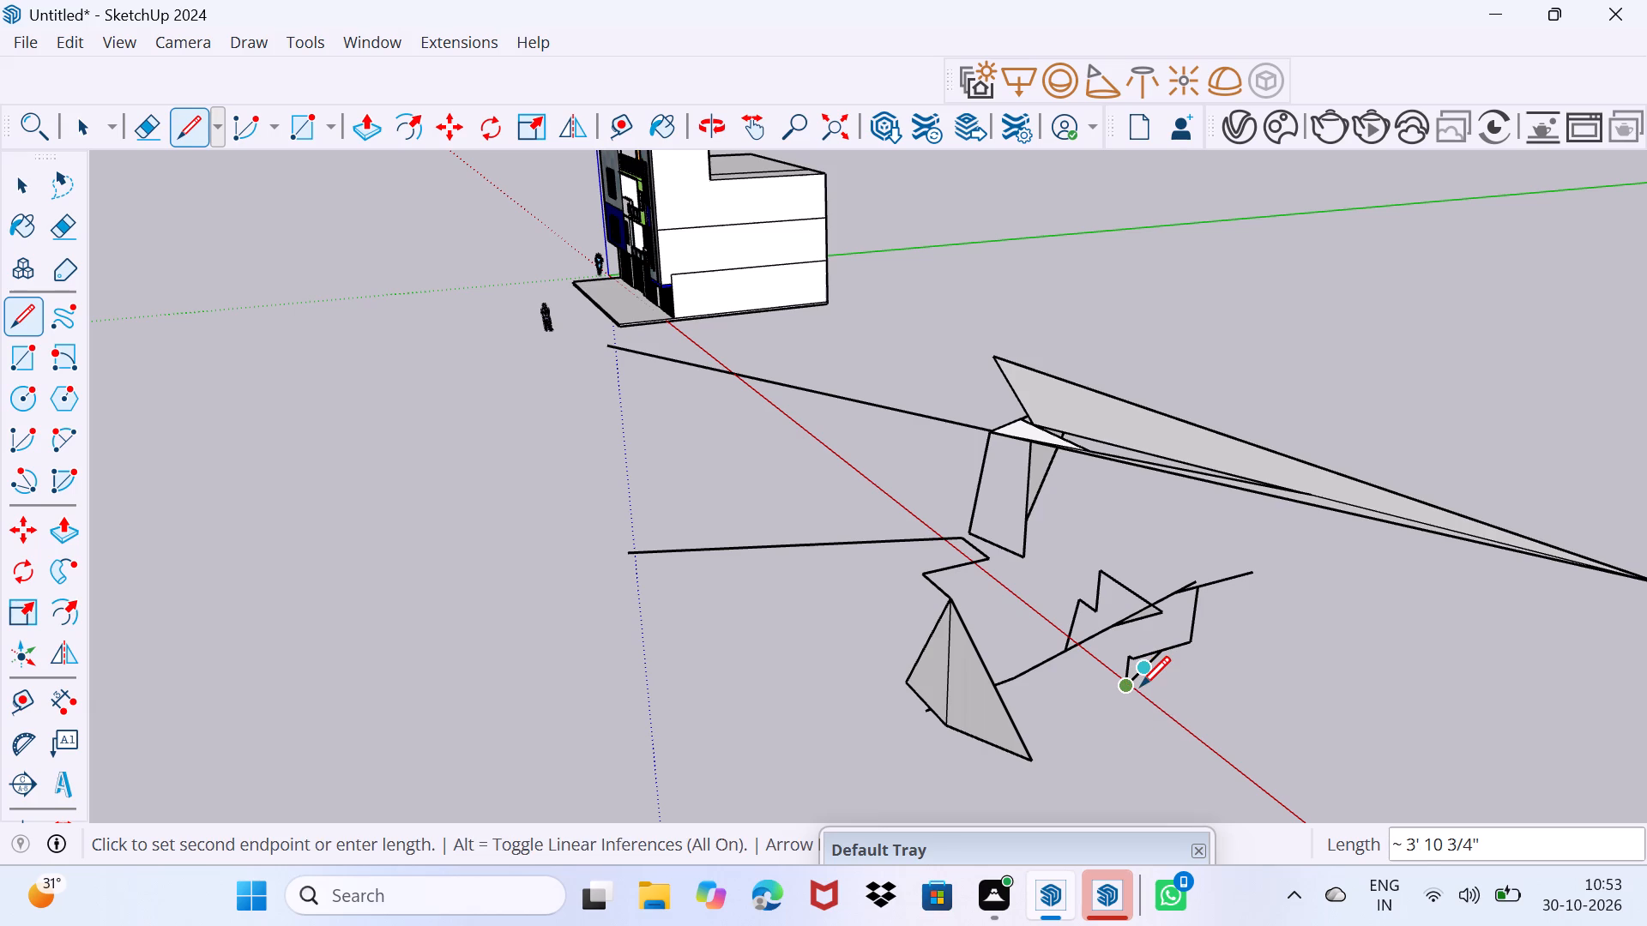
click(1140, 686)
click(1116, 688)
click(1132, 647)
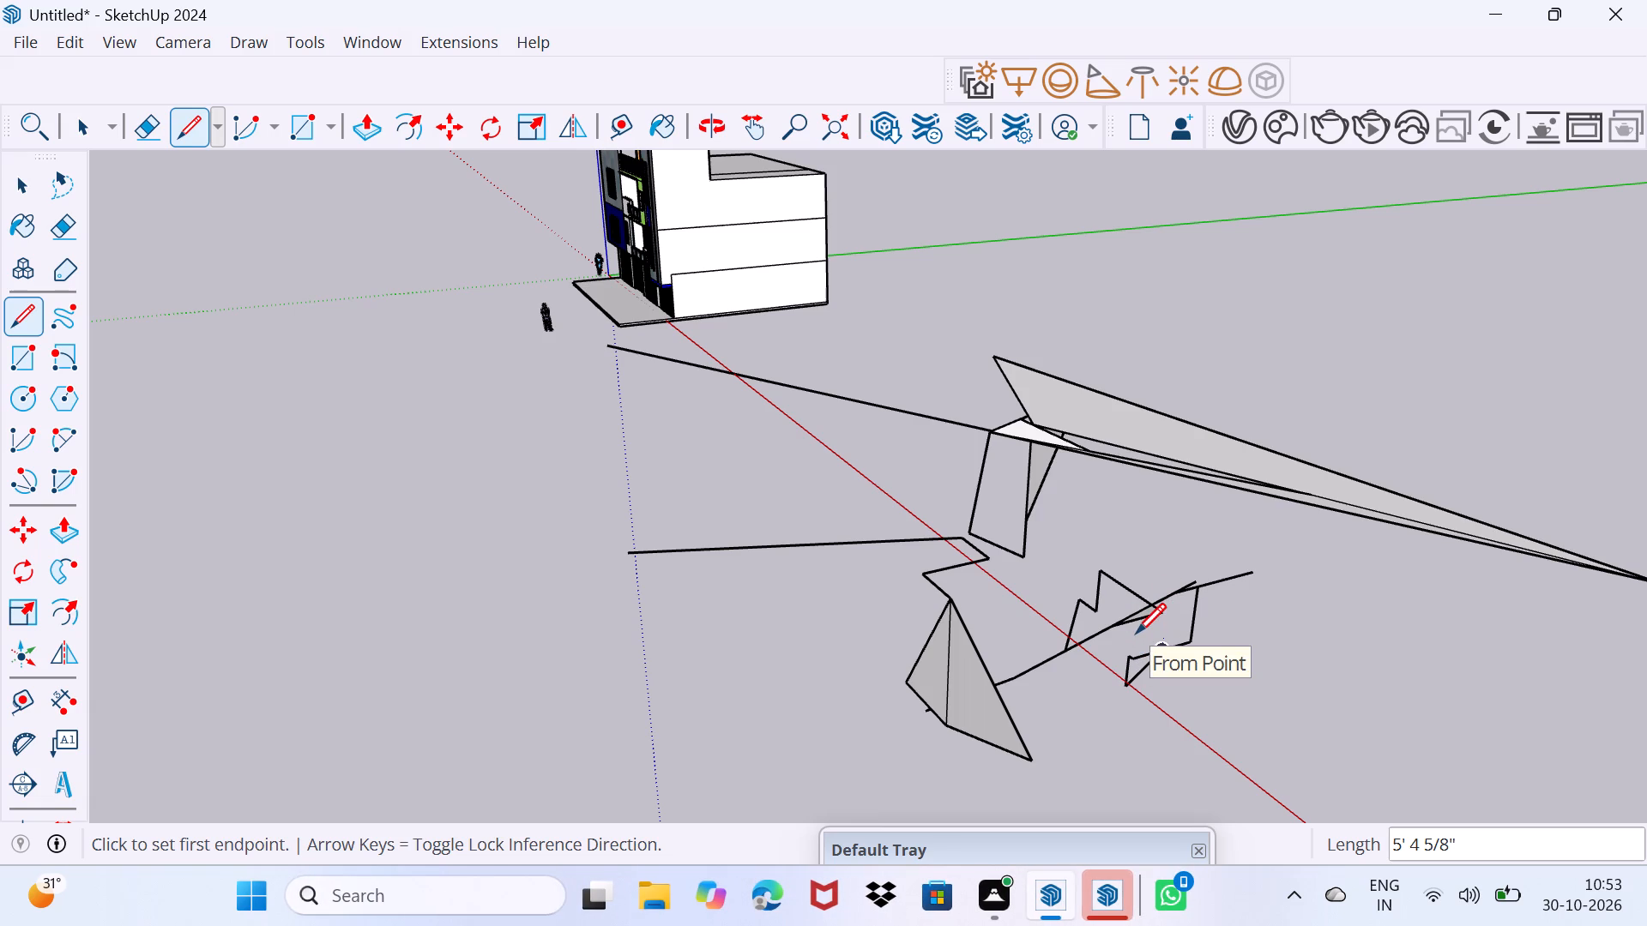
click(1136, 633)
click(1138, 643)
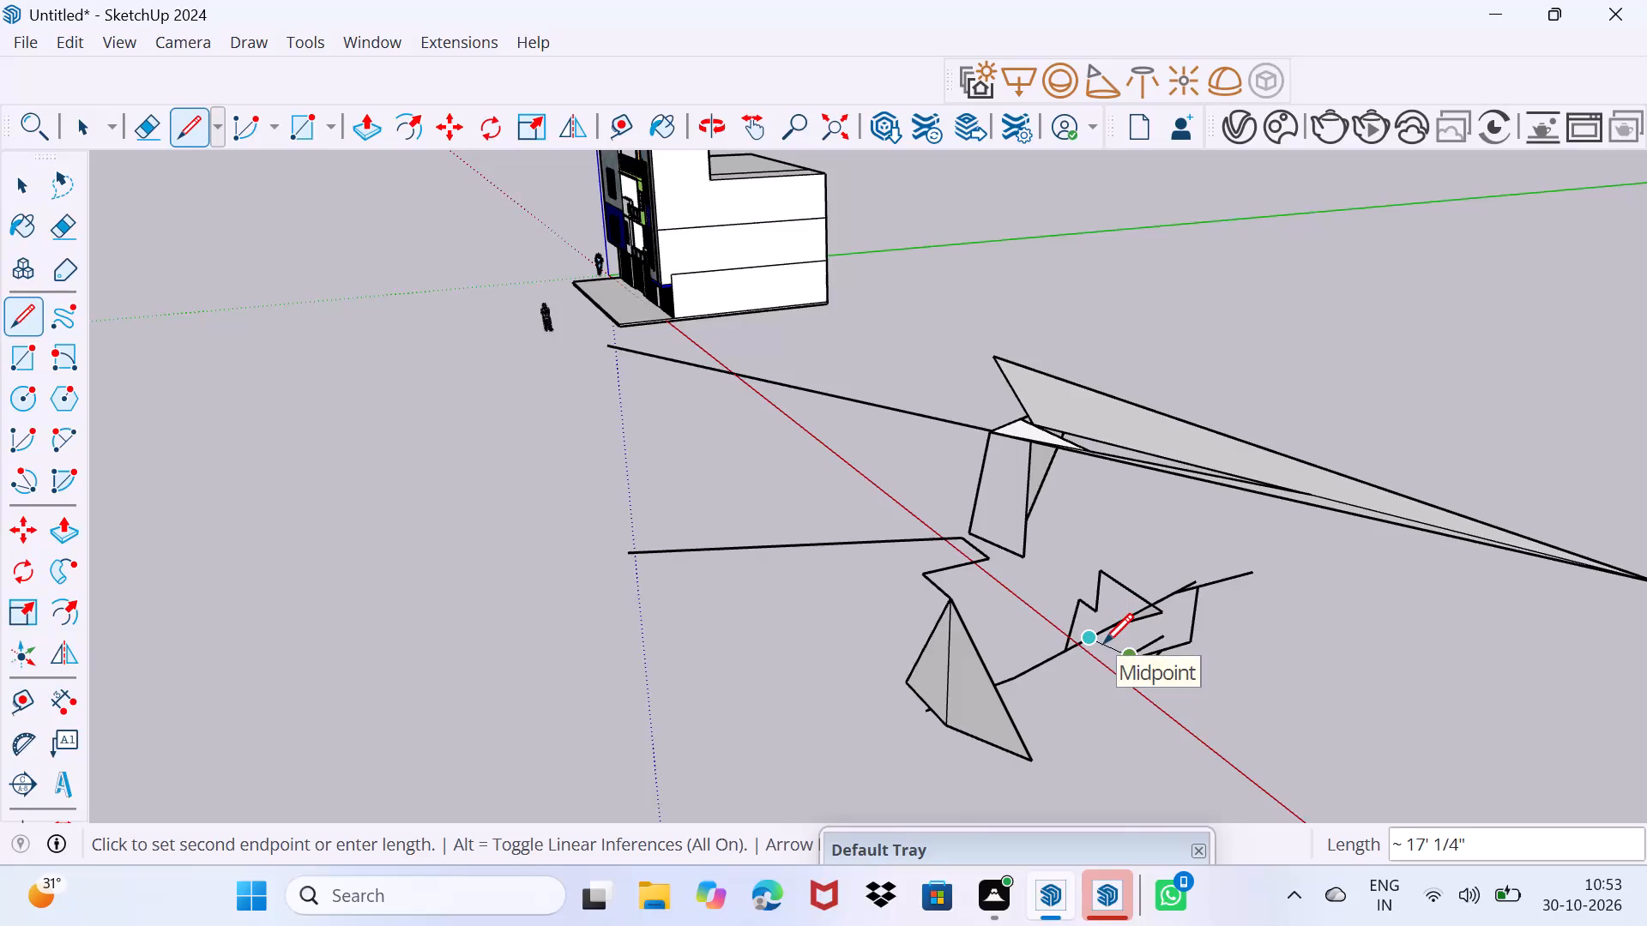
Connect the small triangle's corner to the long line's midpoint and drop a vertical edge about 9' 7" from there.
click(1103, 643)
click(1082, 682)
click(1086, 648)
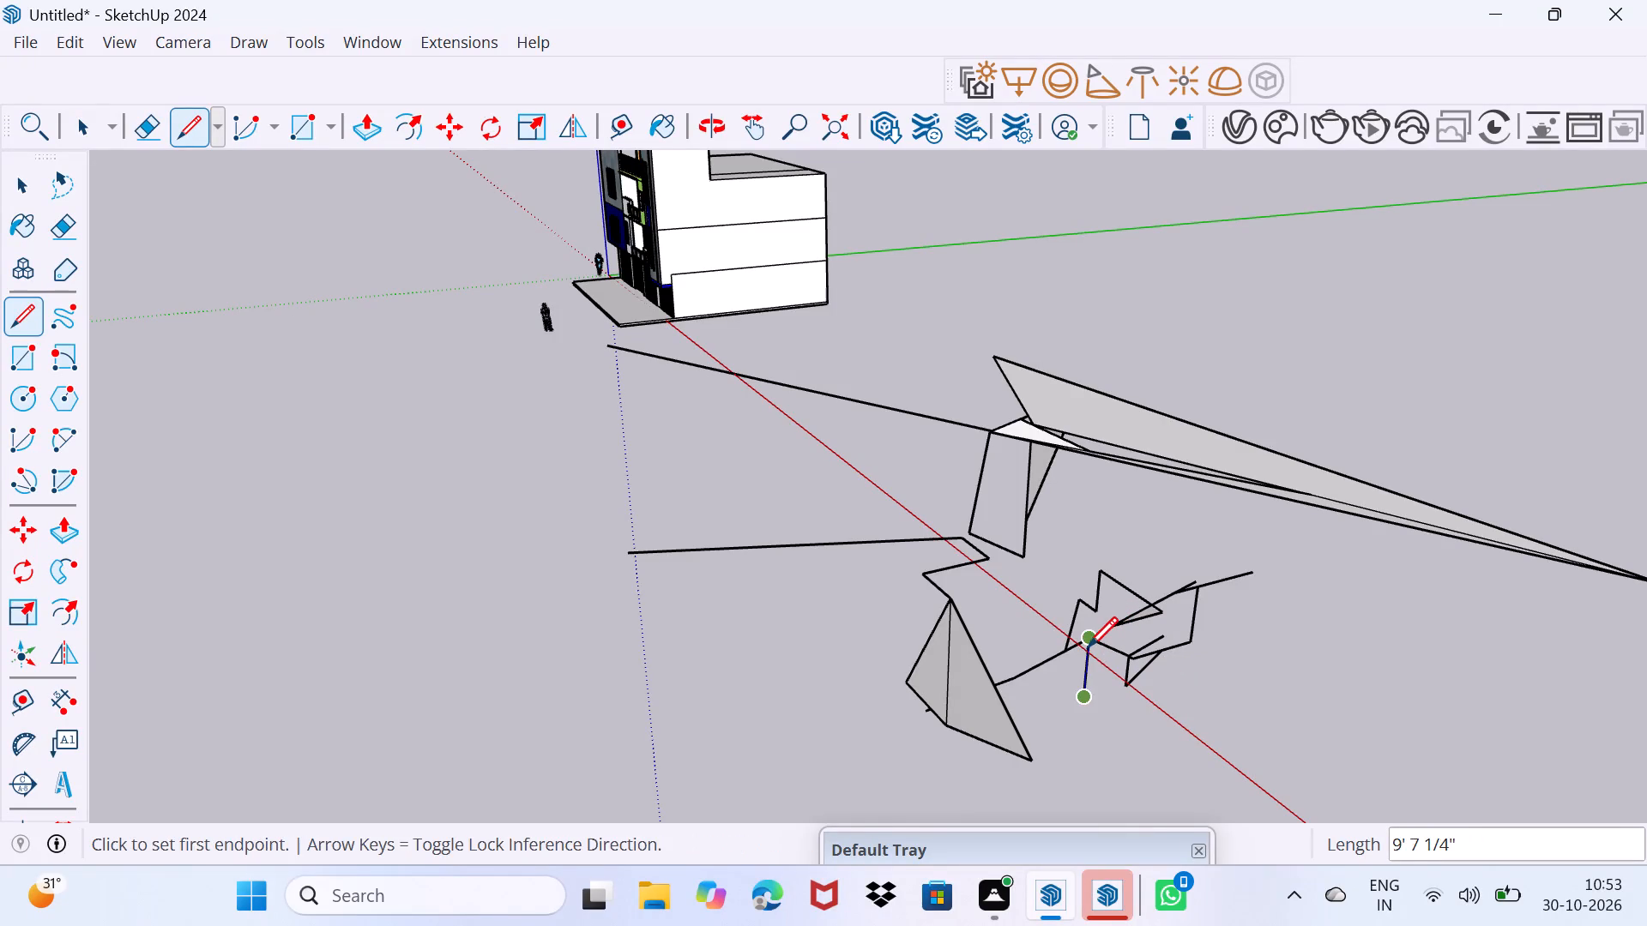
Join the zigzag's two peaks to the midpoint on the long line, closing a larger and a smaller triangular face.
click(1111, 612)
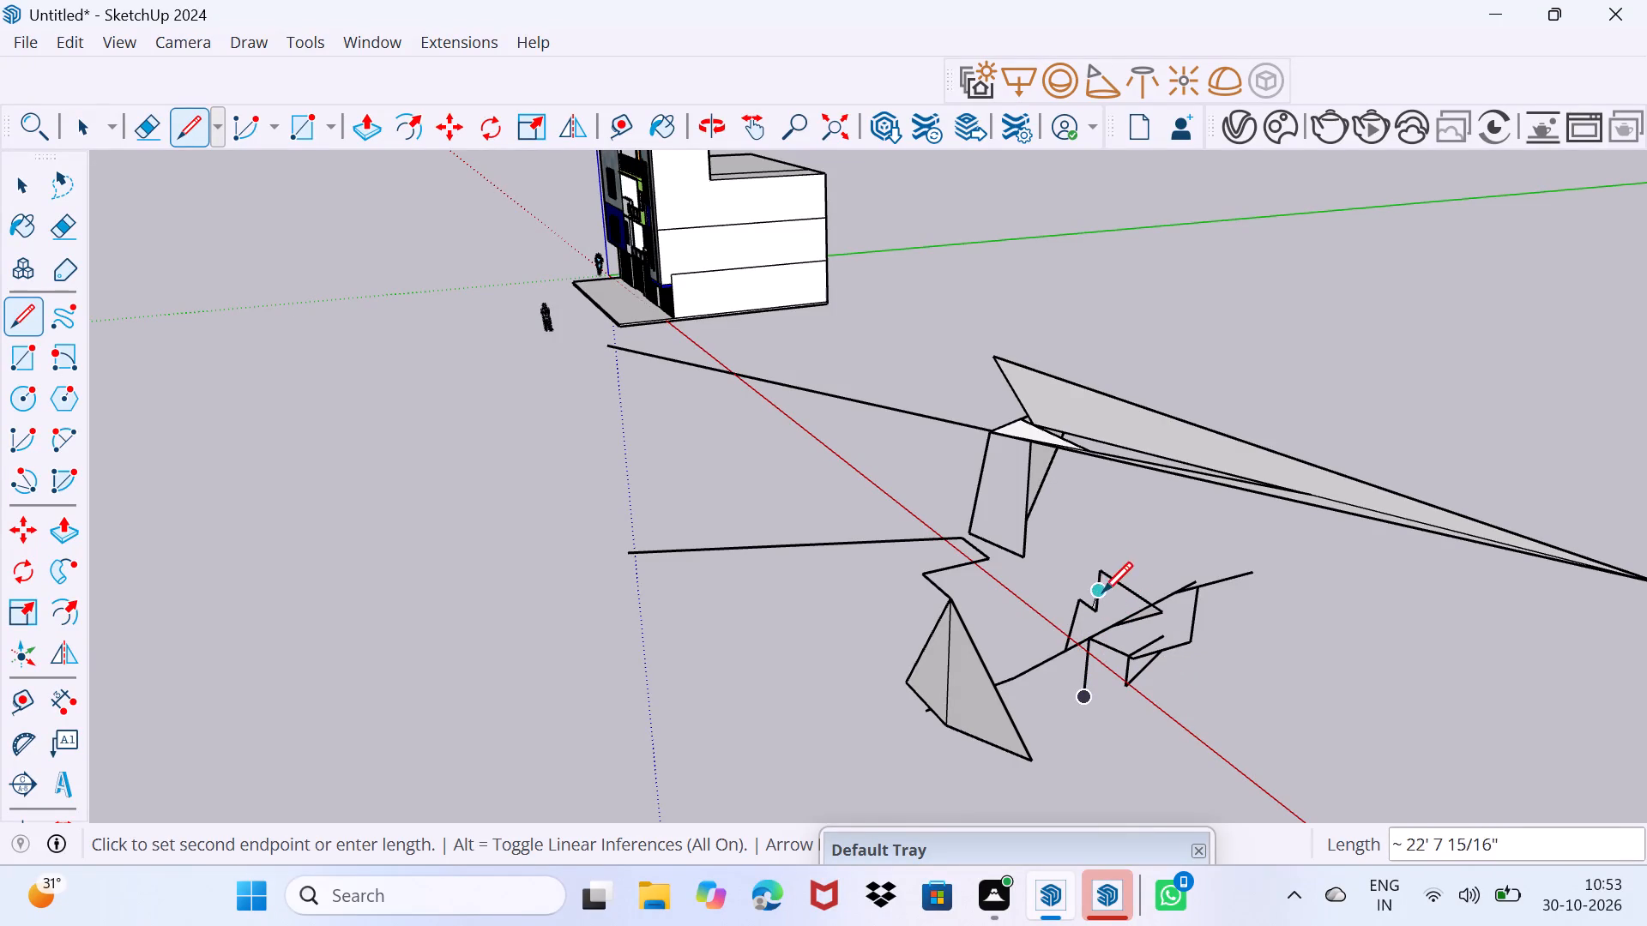
click(1103, 576)
click(1082, 649)
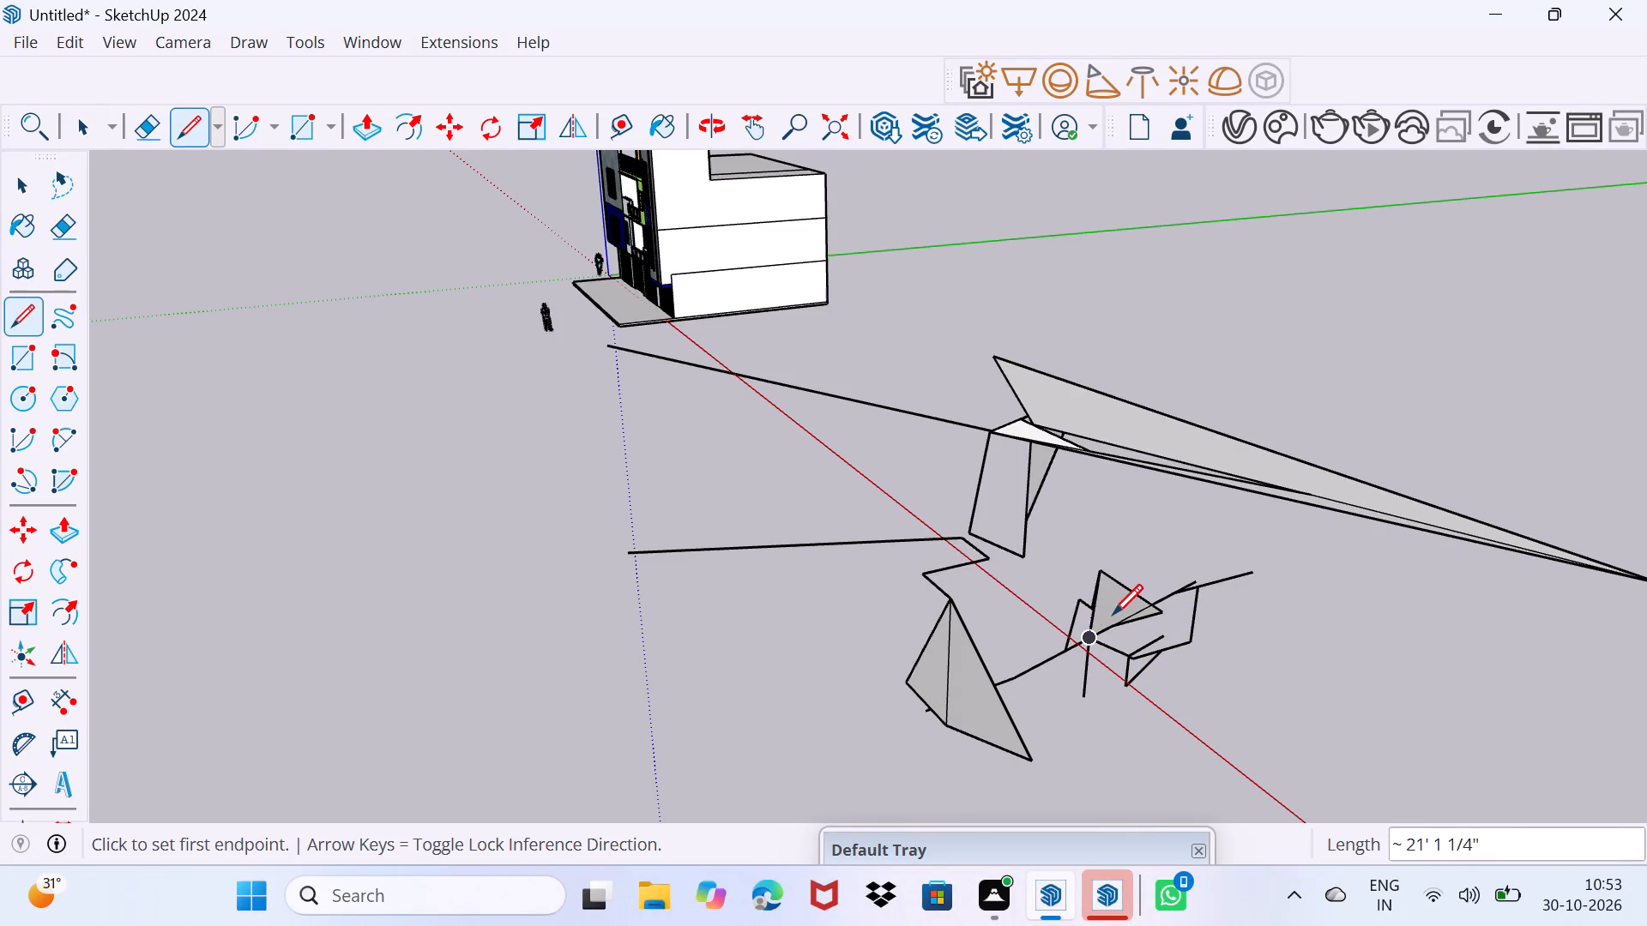
click(1089, 634)
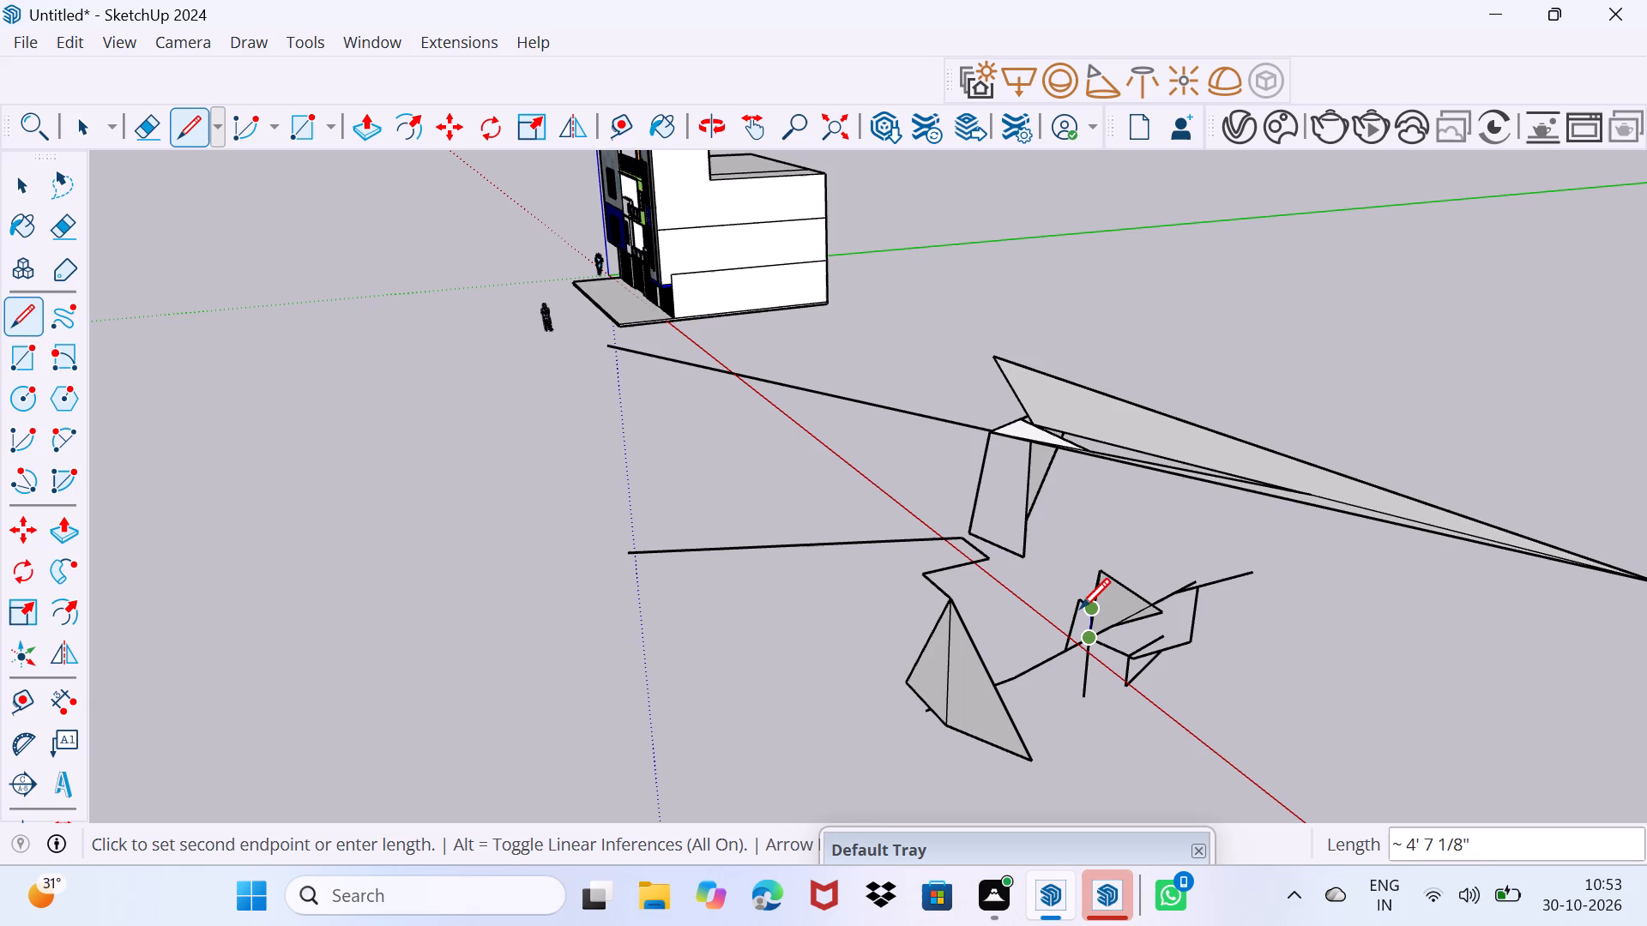
click(1076, 608)
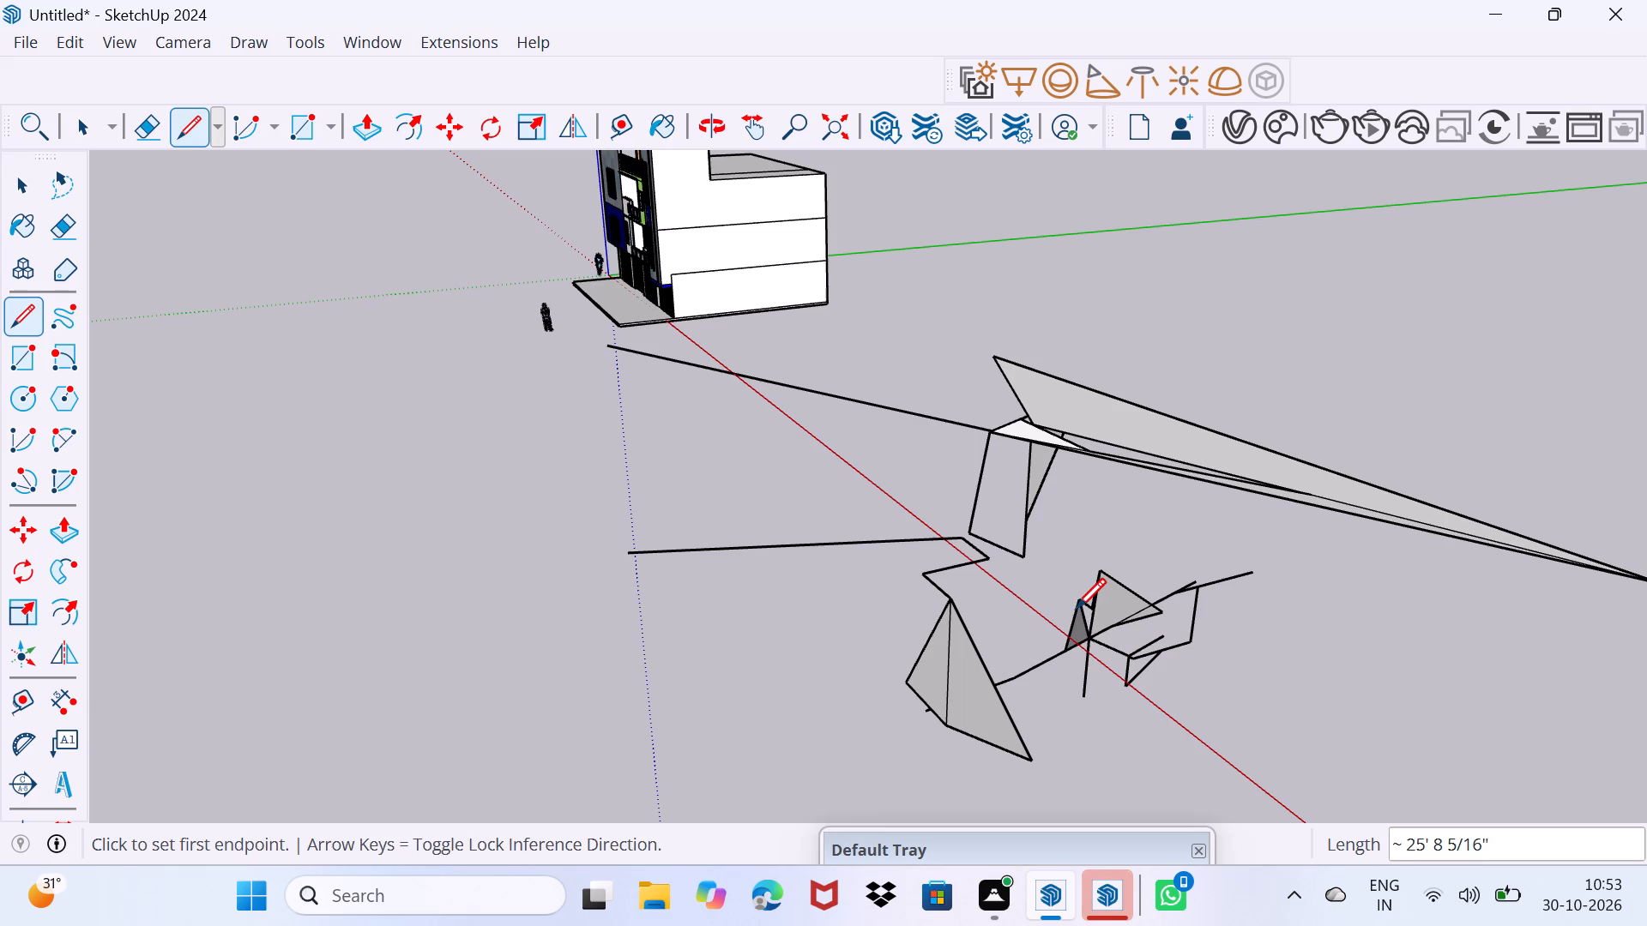
Draw a line about 27' 4" from the smaller triangle's apex to the loose end of the edge descending from the larger triangle's apex.
scroll(1076, 608, up, 8)
middle_drag(1123, 716, 1122, 675)
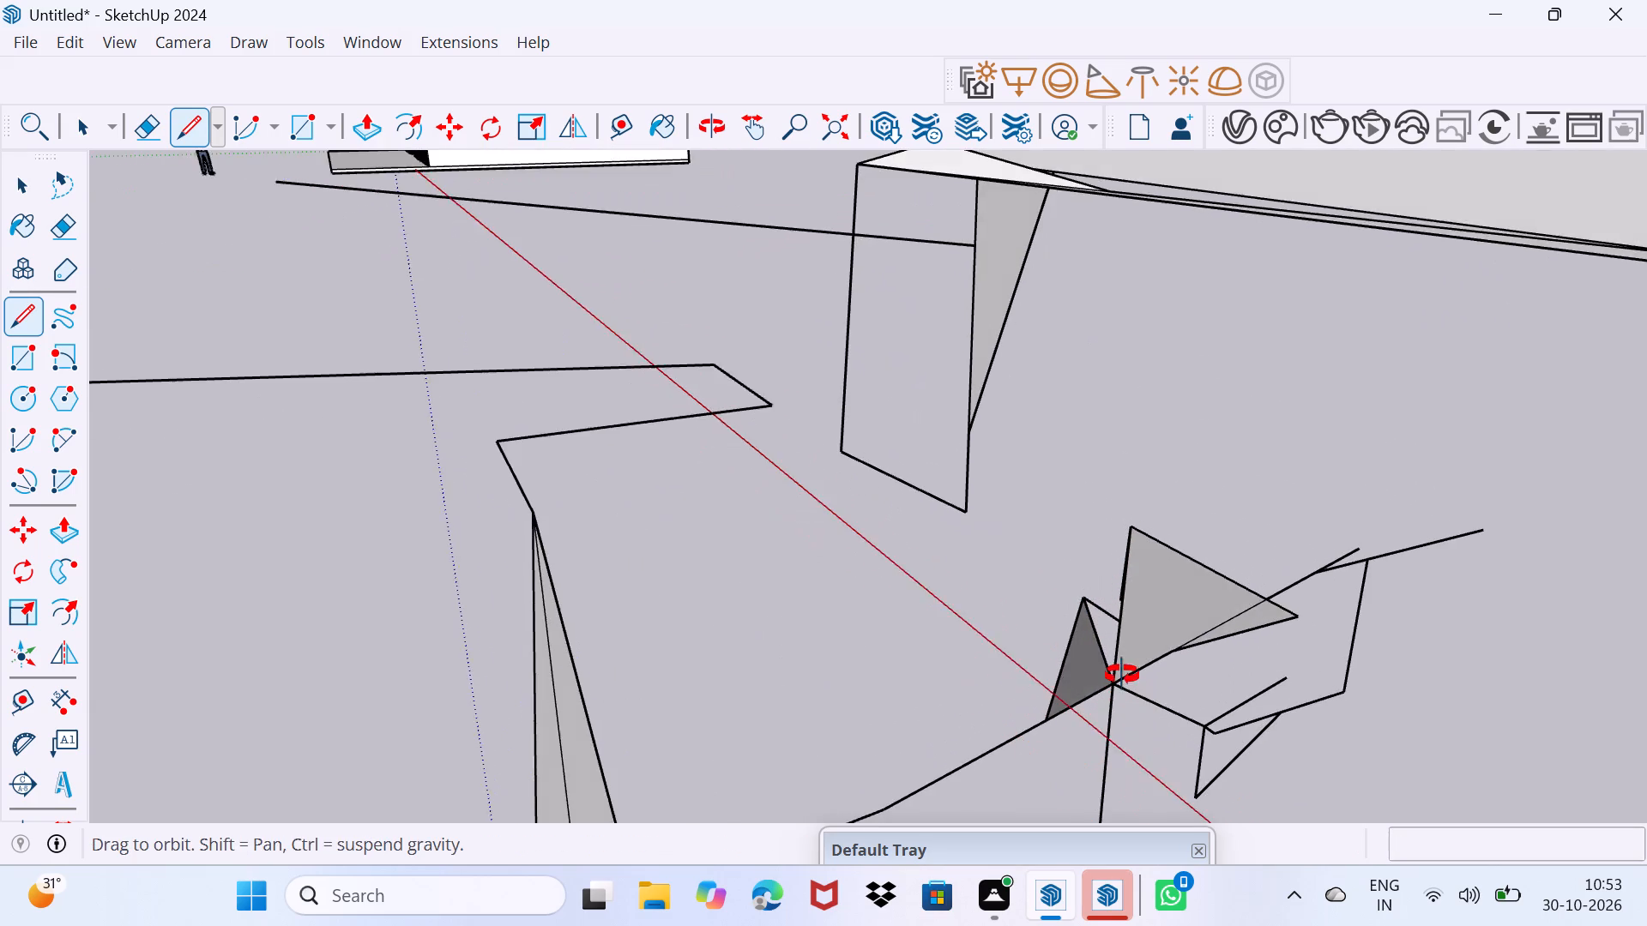
middle_drag(1122, 675, 1119, 670)
scroll(1106, 660, up, 6)
middle_drag(1120, 638, 1133, 664)
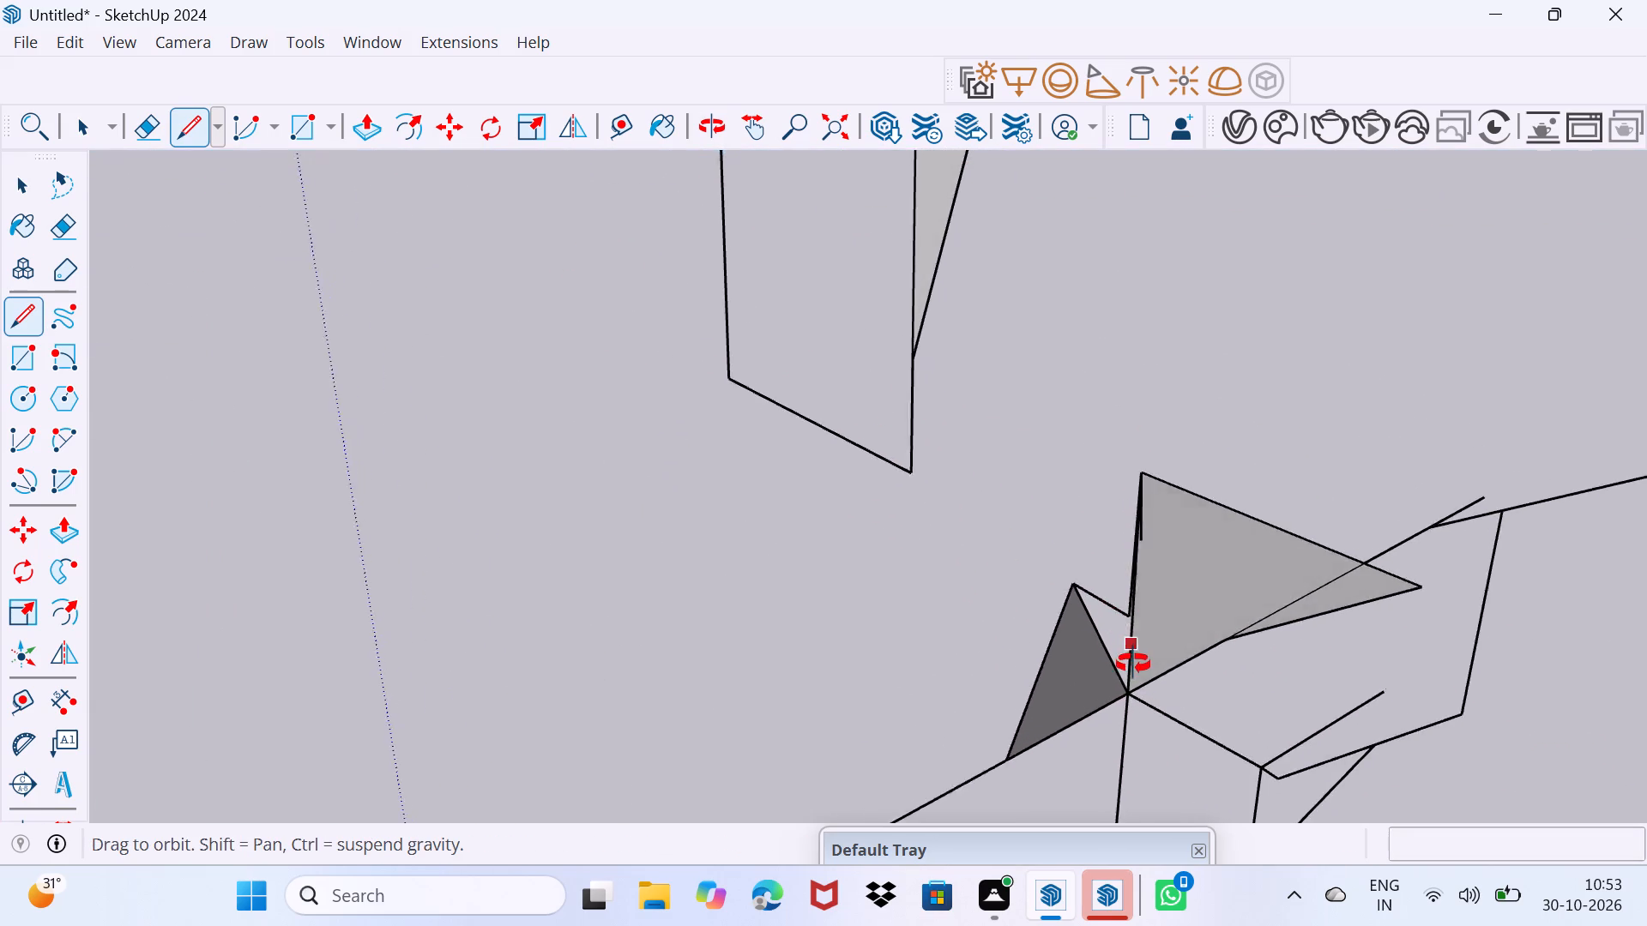
middle_drag(1133, 664, 1154, 694)
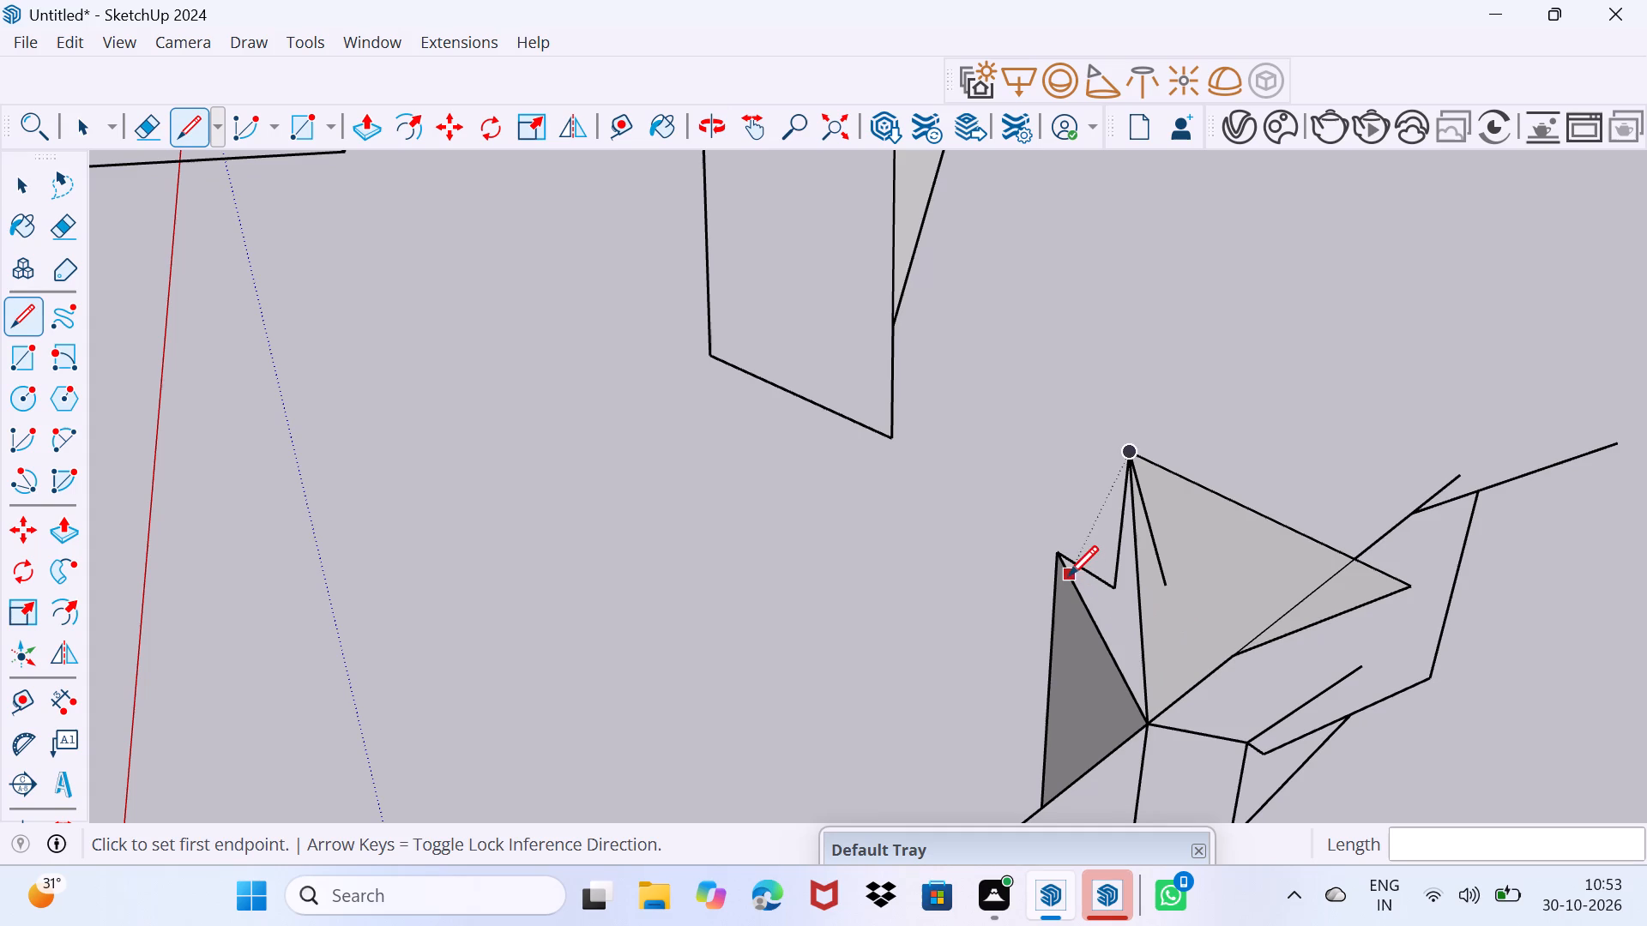
click(1060, 561)
click(1166, 586)
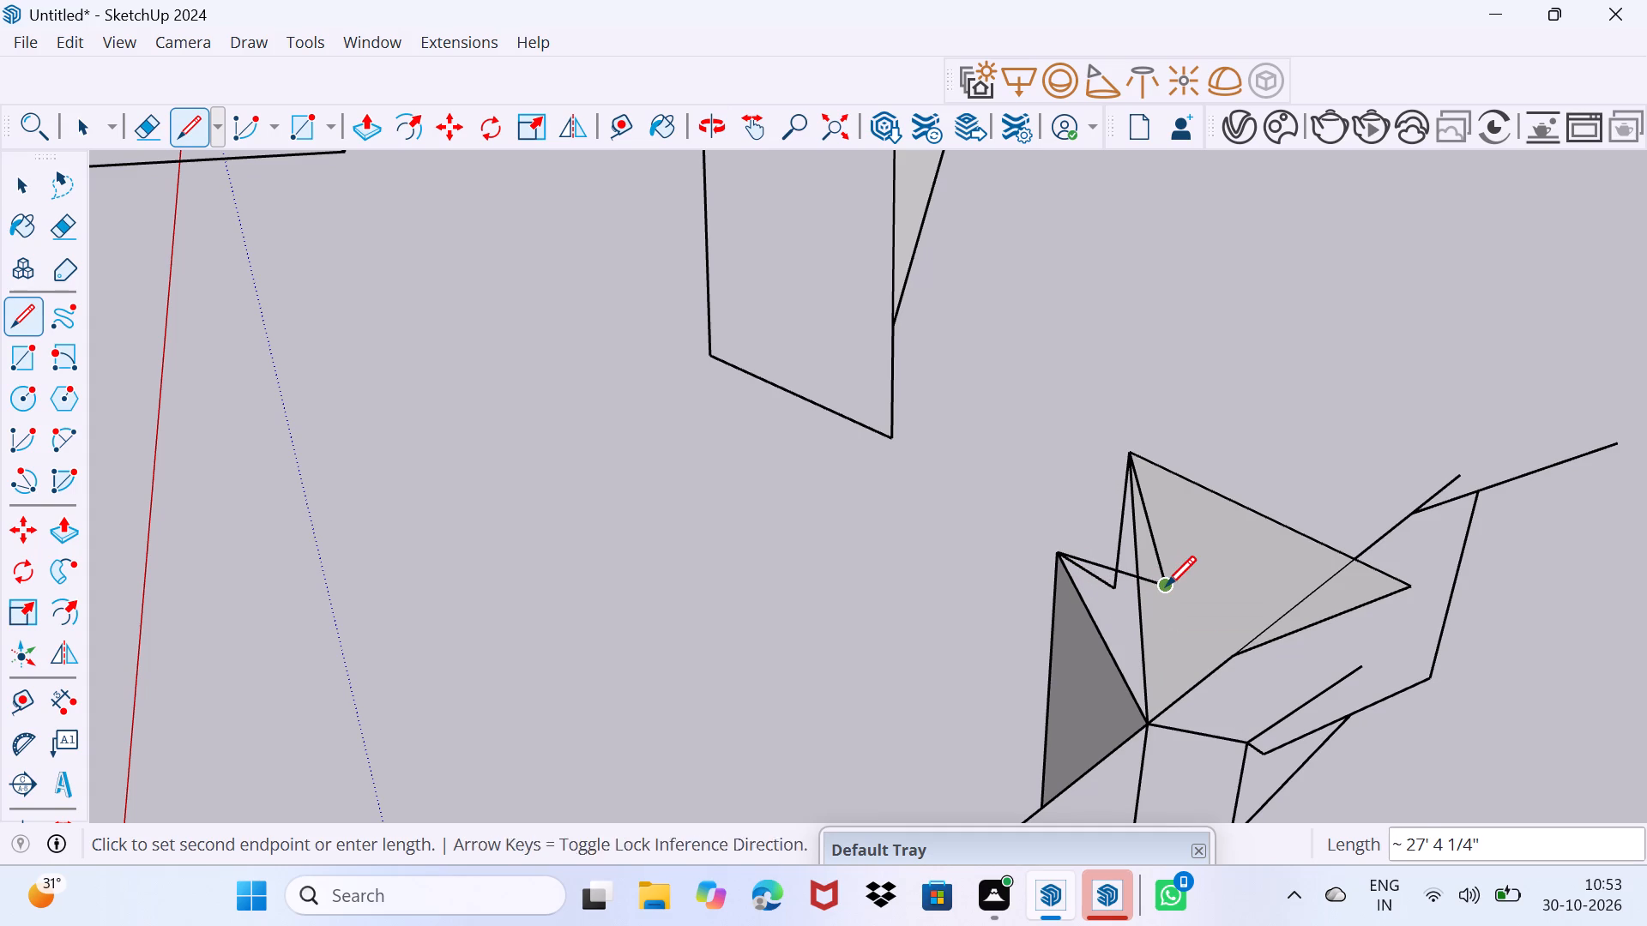
Draw a line about 9' 2" from that loose end to the larger triangle's side edge, closing a narrow face.
middle_drag(1138, 593, 1004, 727)
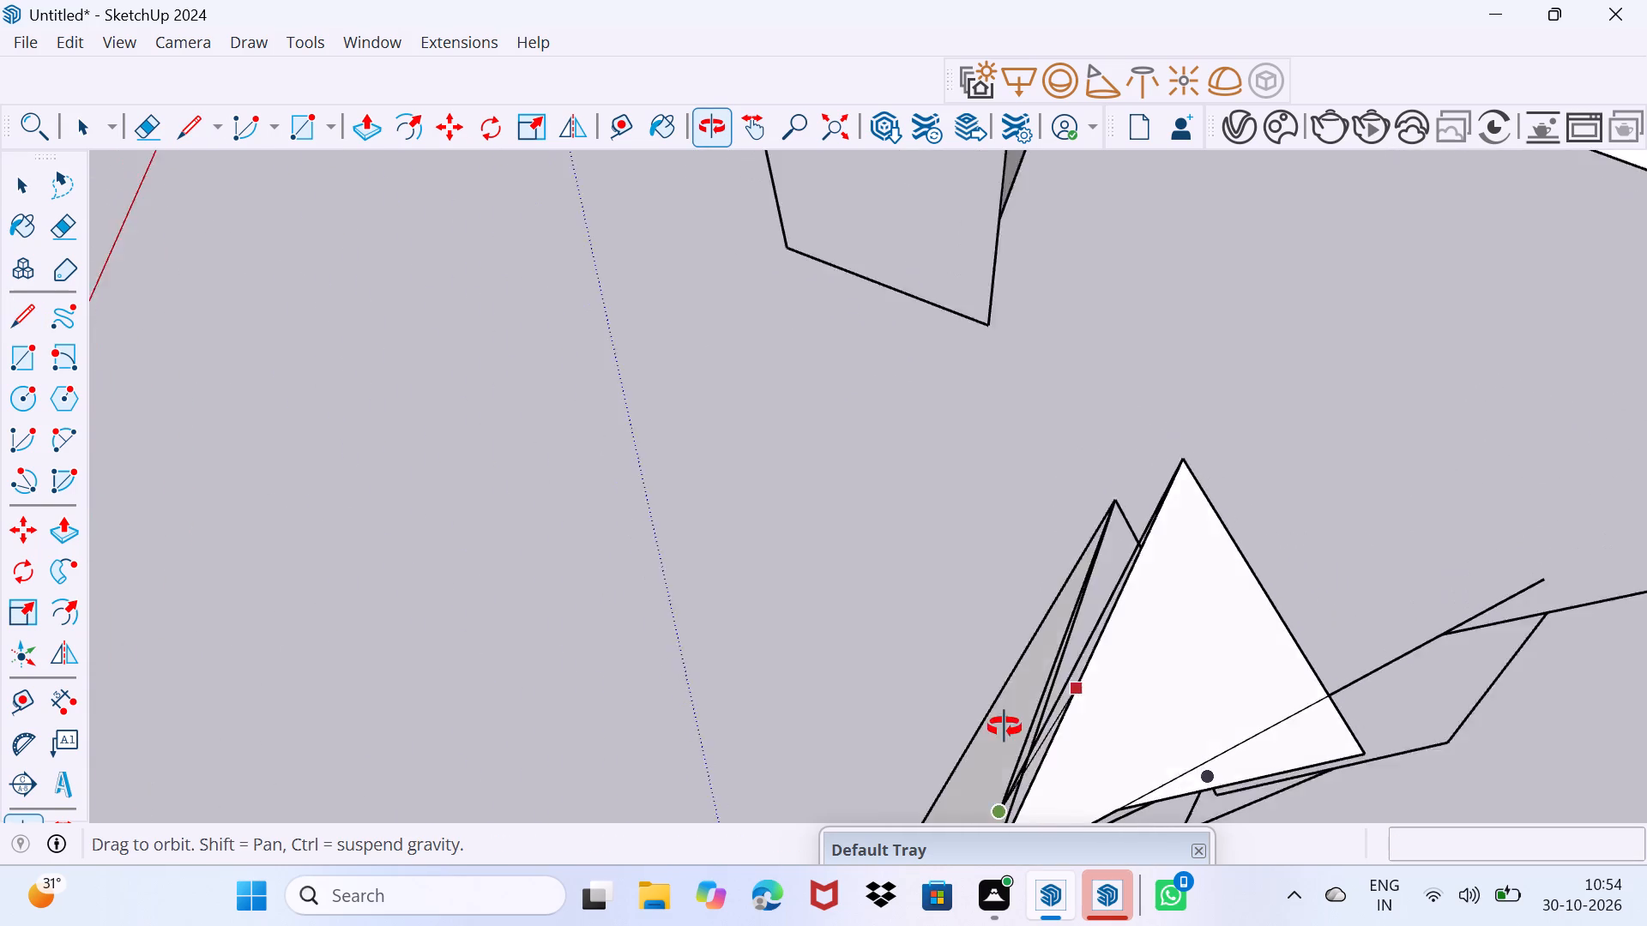
middle_drag(1004, 727, 957, 599)
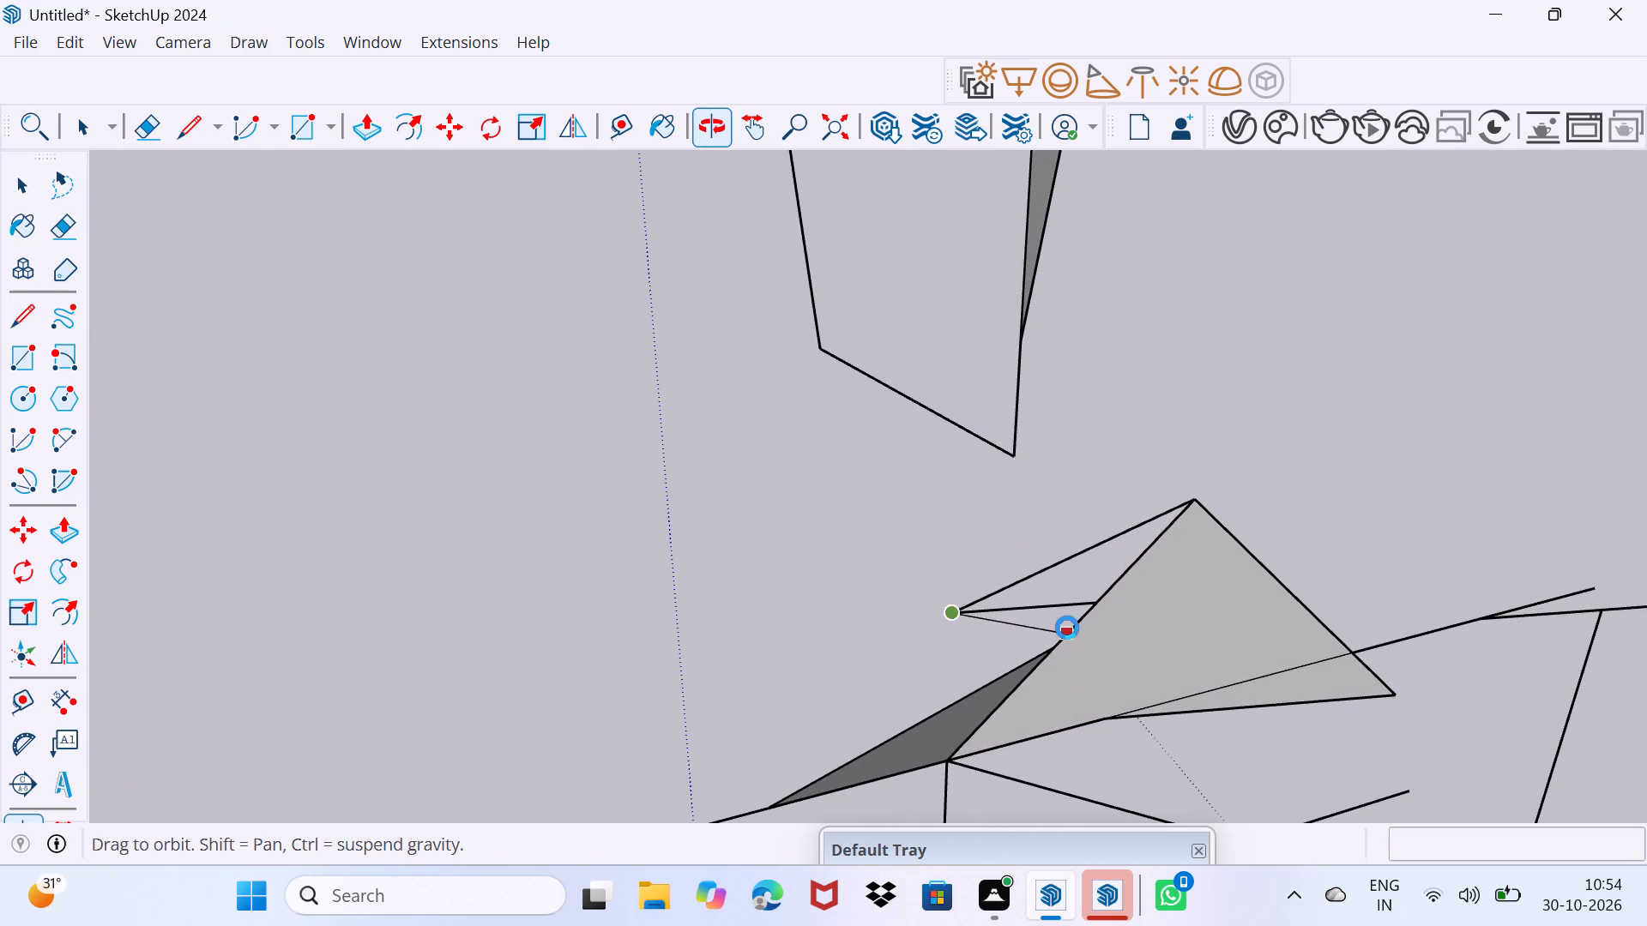
click(1060, 634)
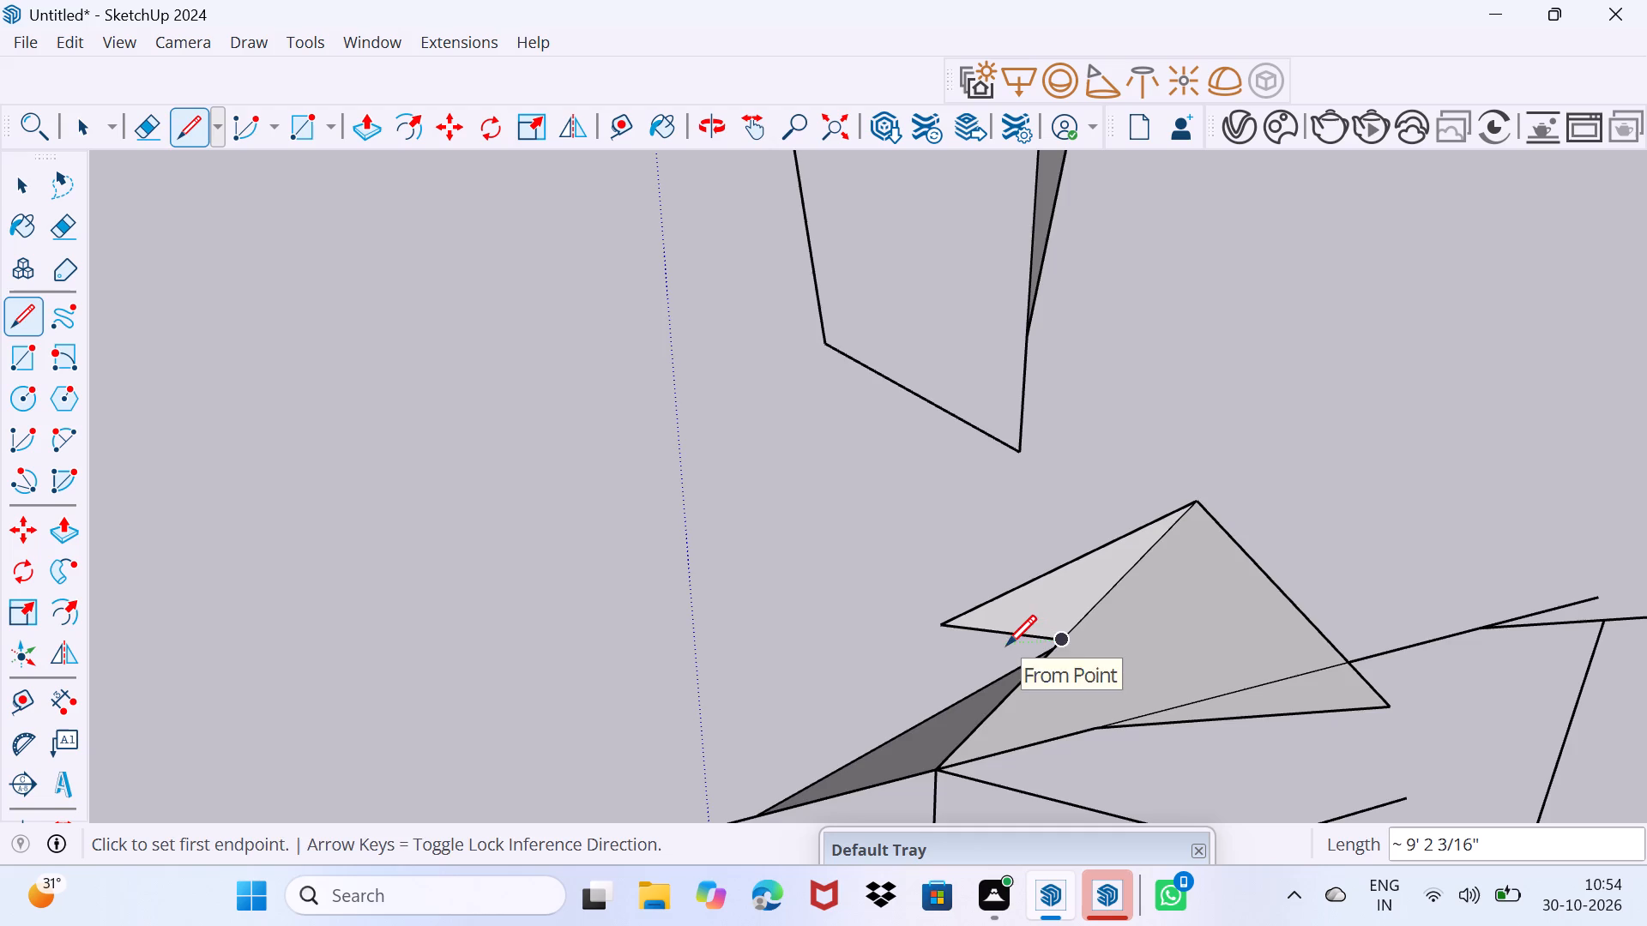
Draw a cross line between the two triangles and join it to the narrow face's lower tip, forming a second narrow face.
middle_drag(1006, 639, 1183, 822)
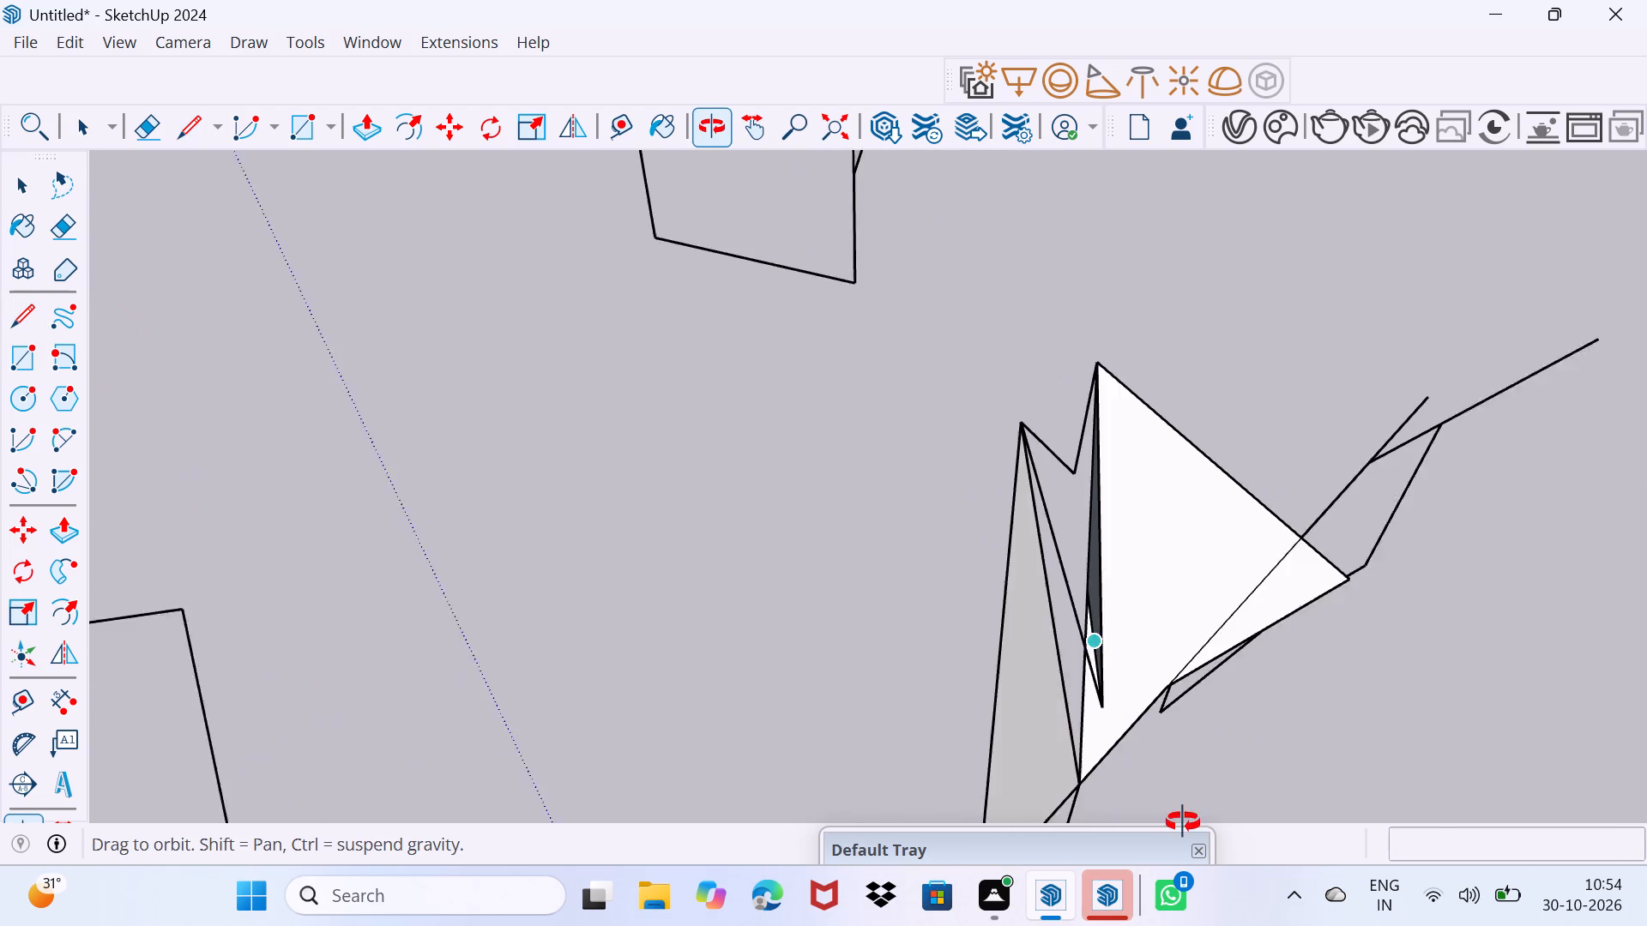
middle_drag(1183, 822, 1183, 823)
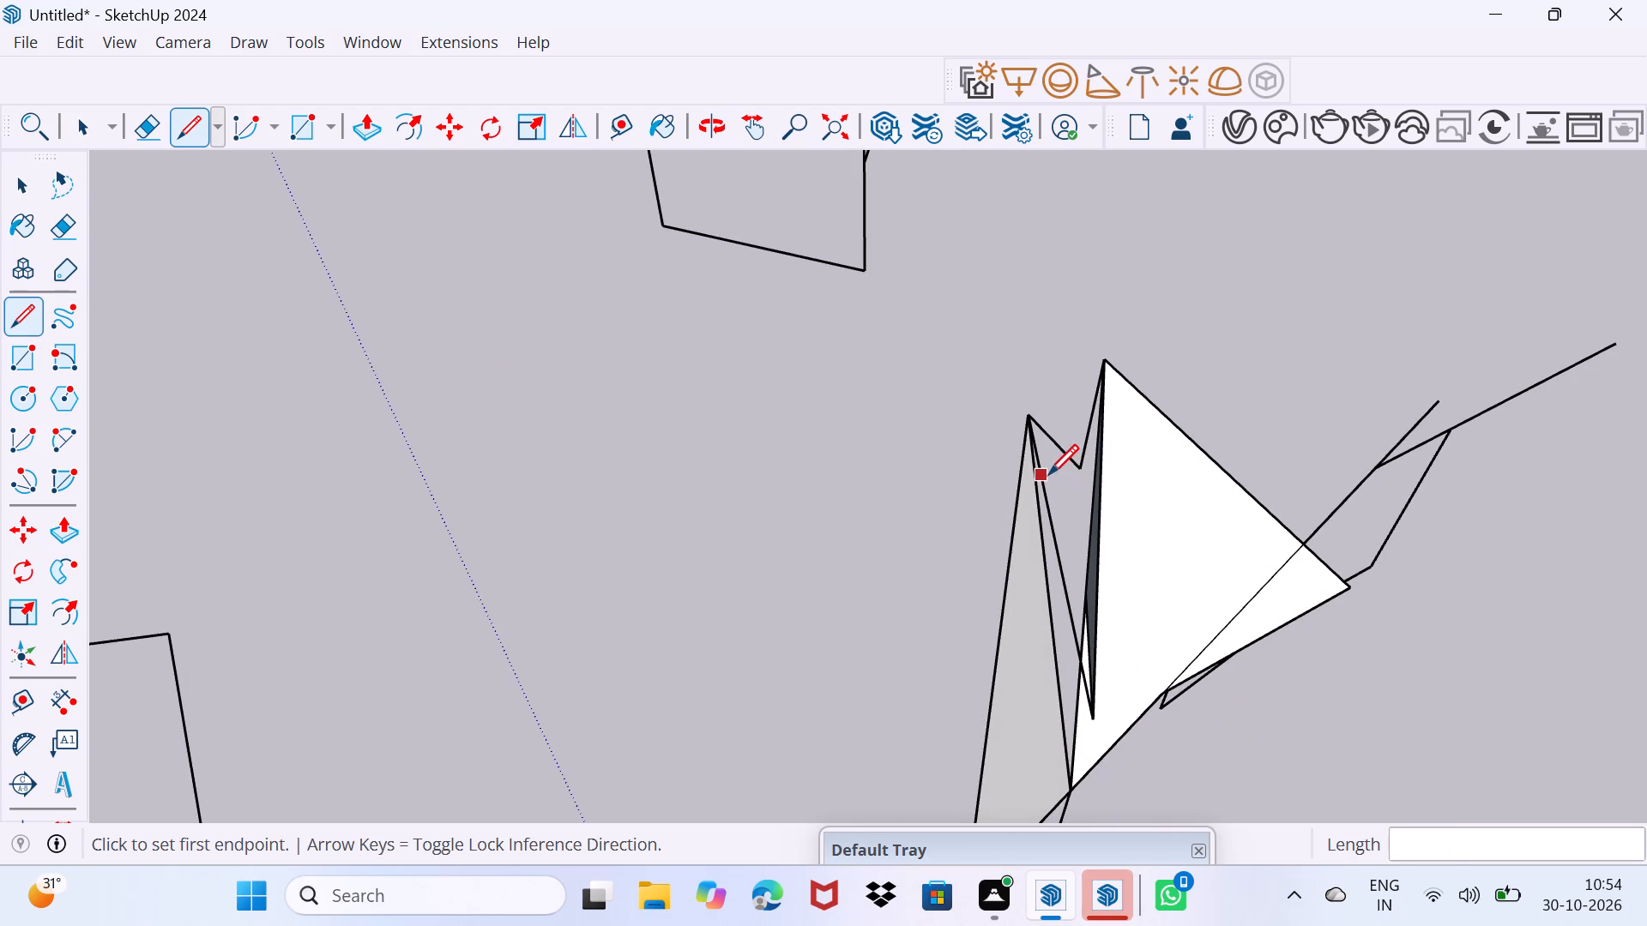
click(1048, 474)
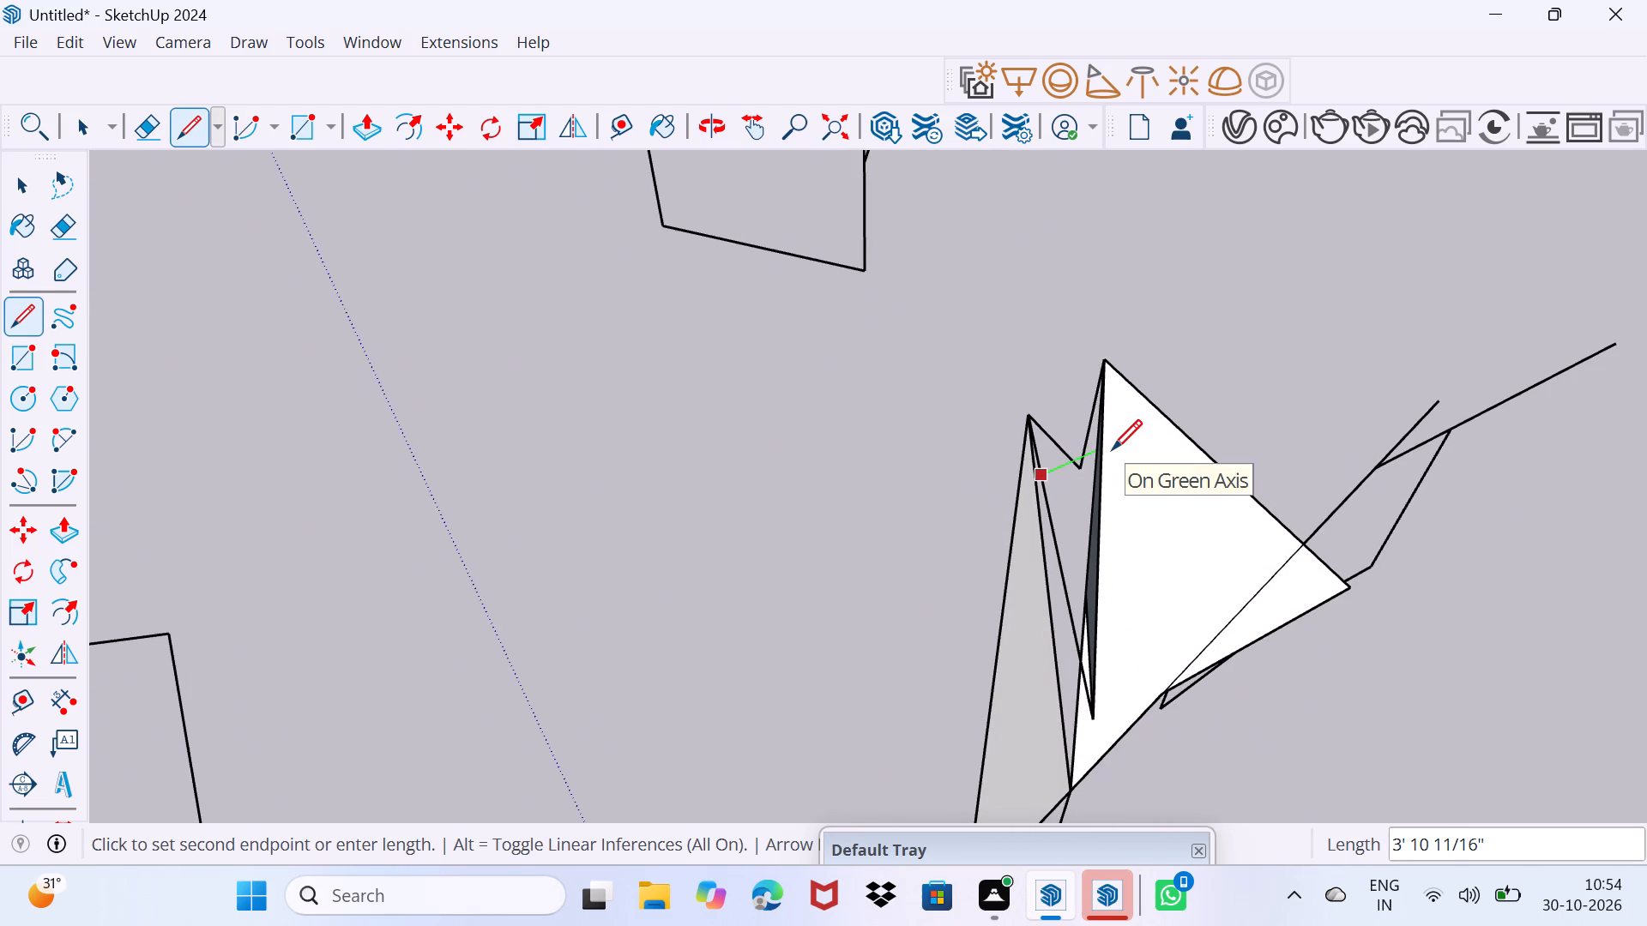
click(1112, 449)
click(1064, 470)
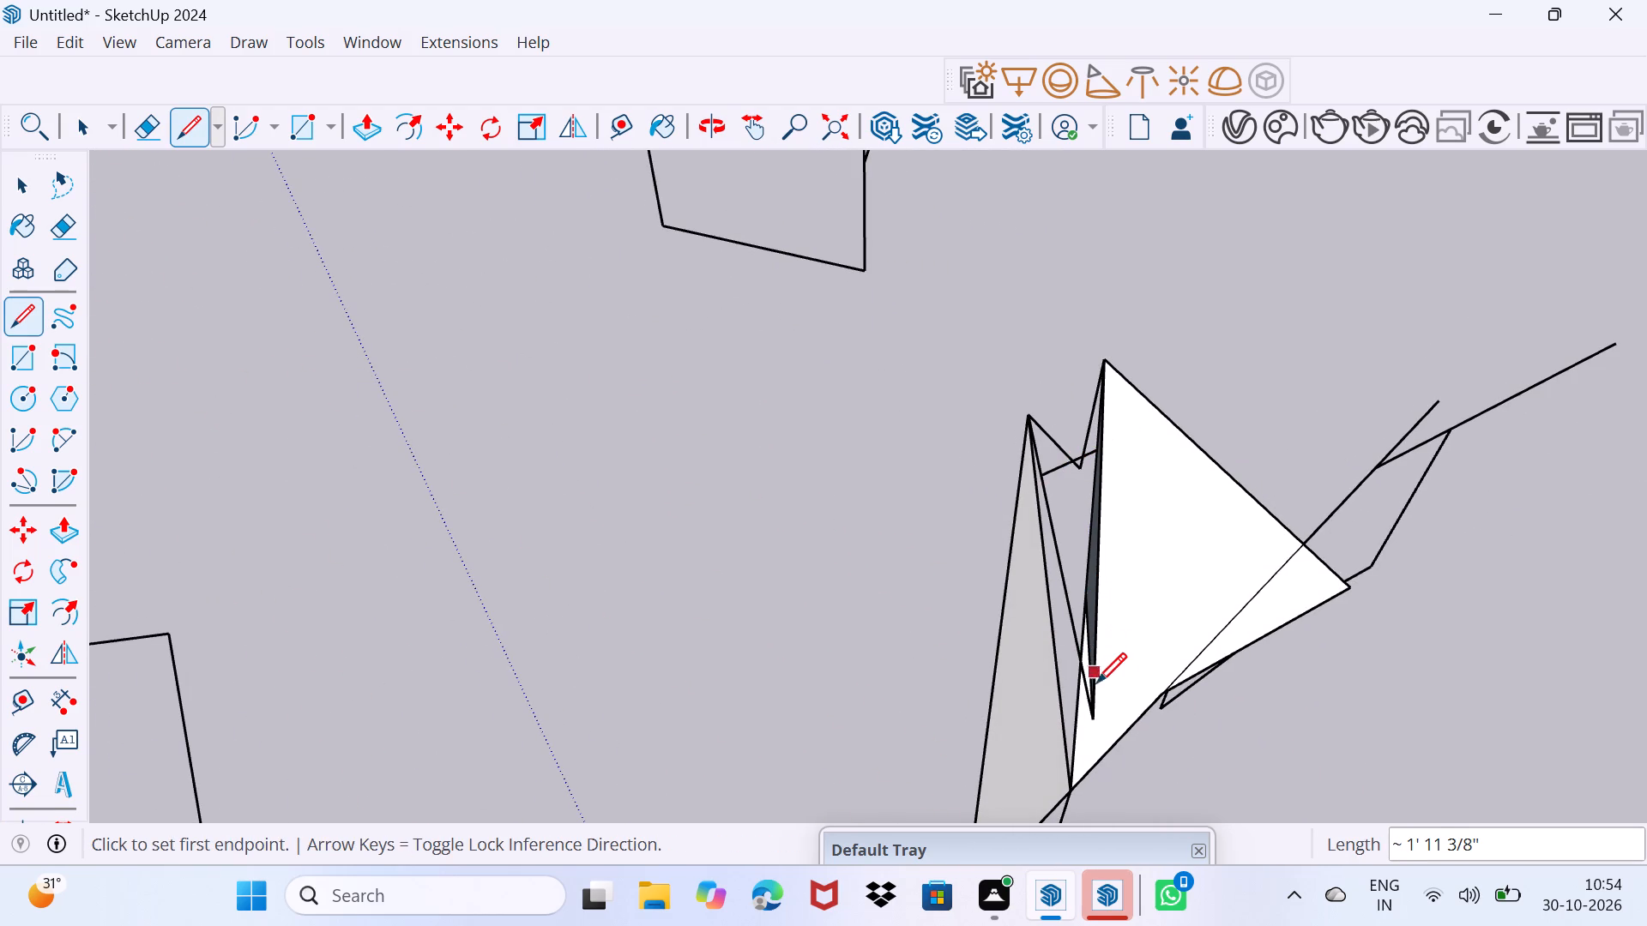
drag(1091, 708, 1110, 681)
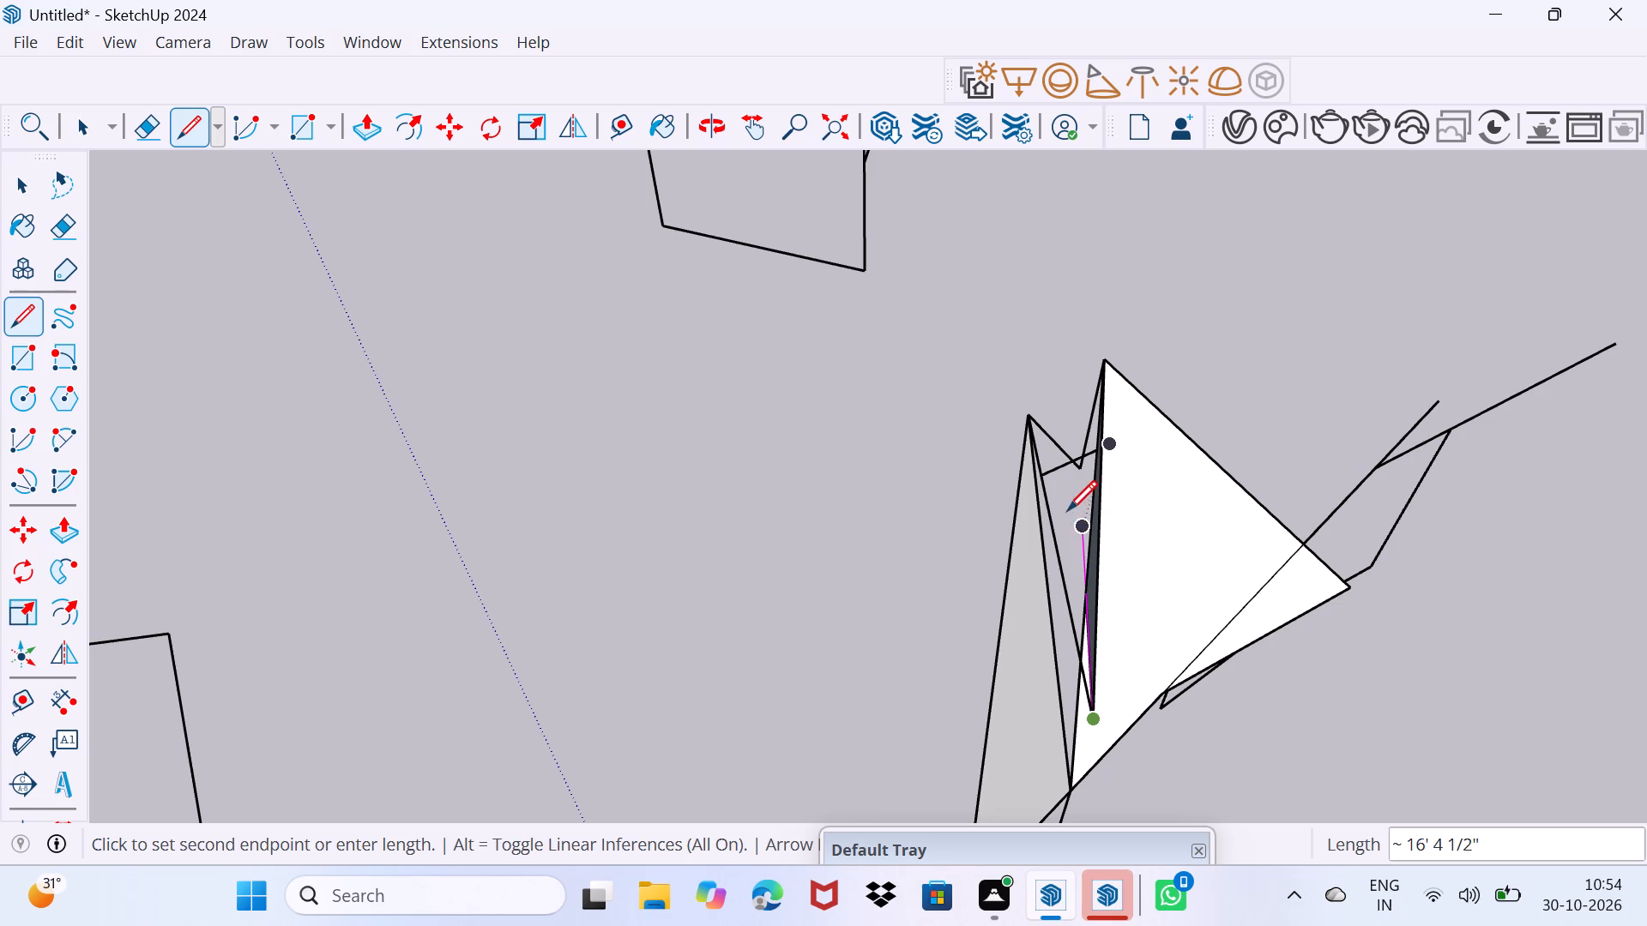
click(1070, 470)
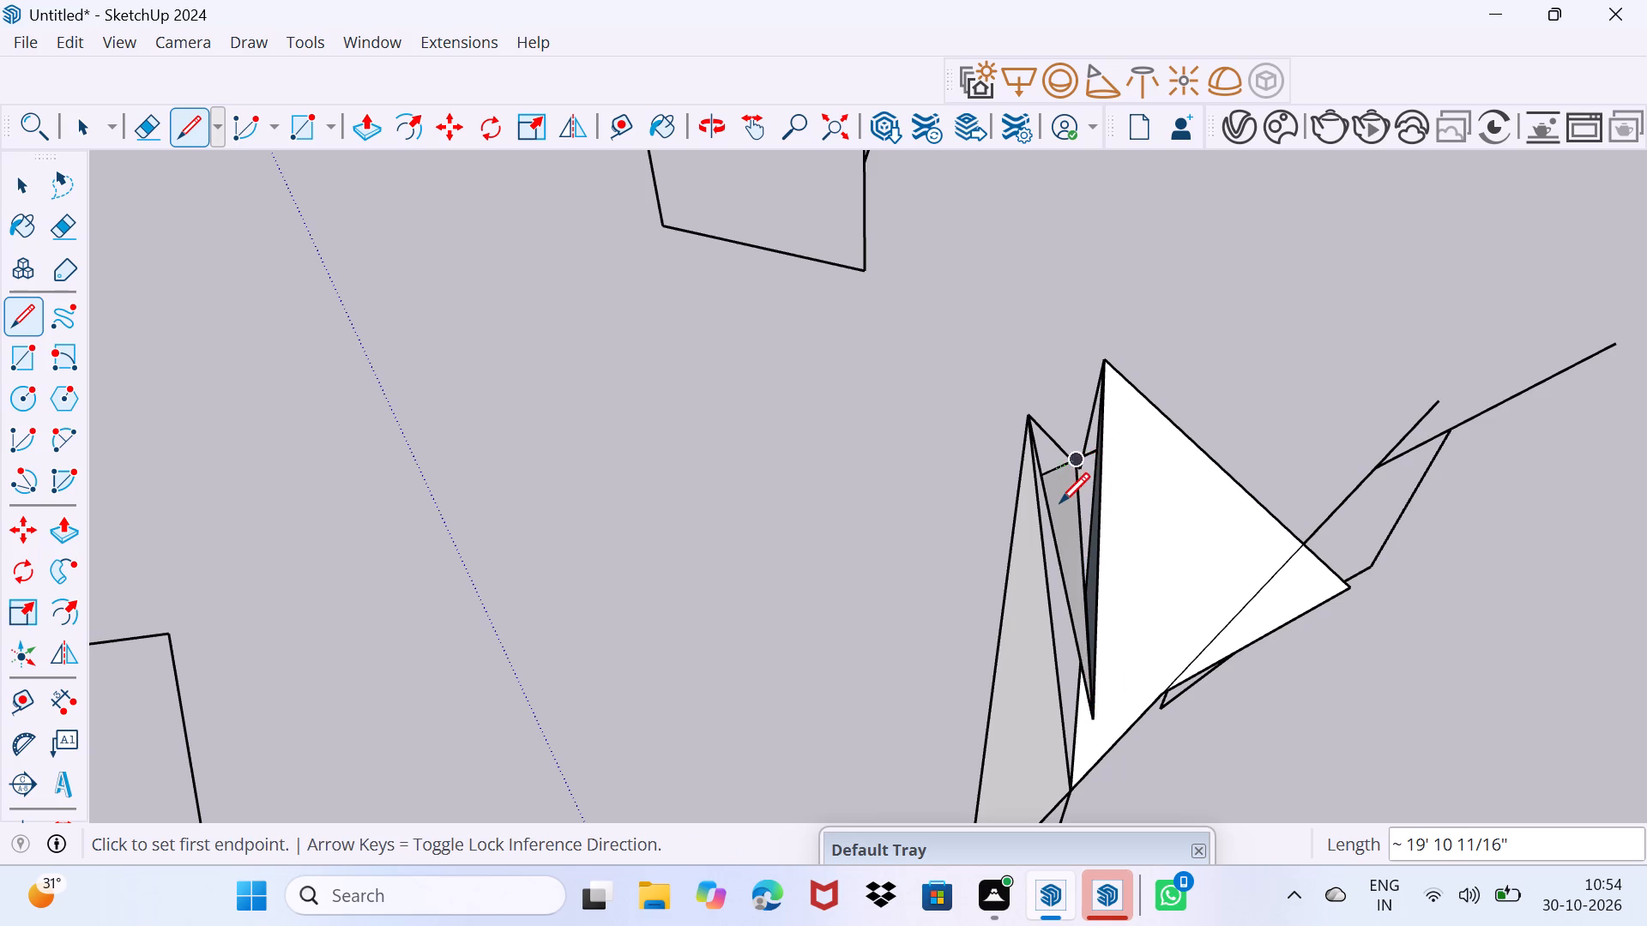
Split the dark narrow face with a line about 2' long between its two long edges.
scroll(1058, 522, up, 7)
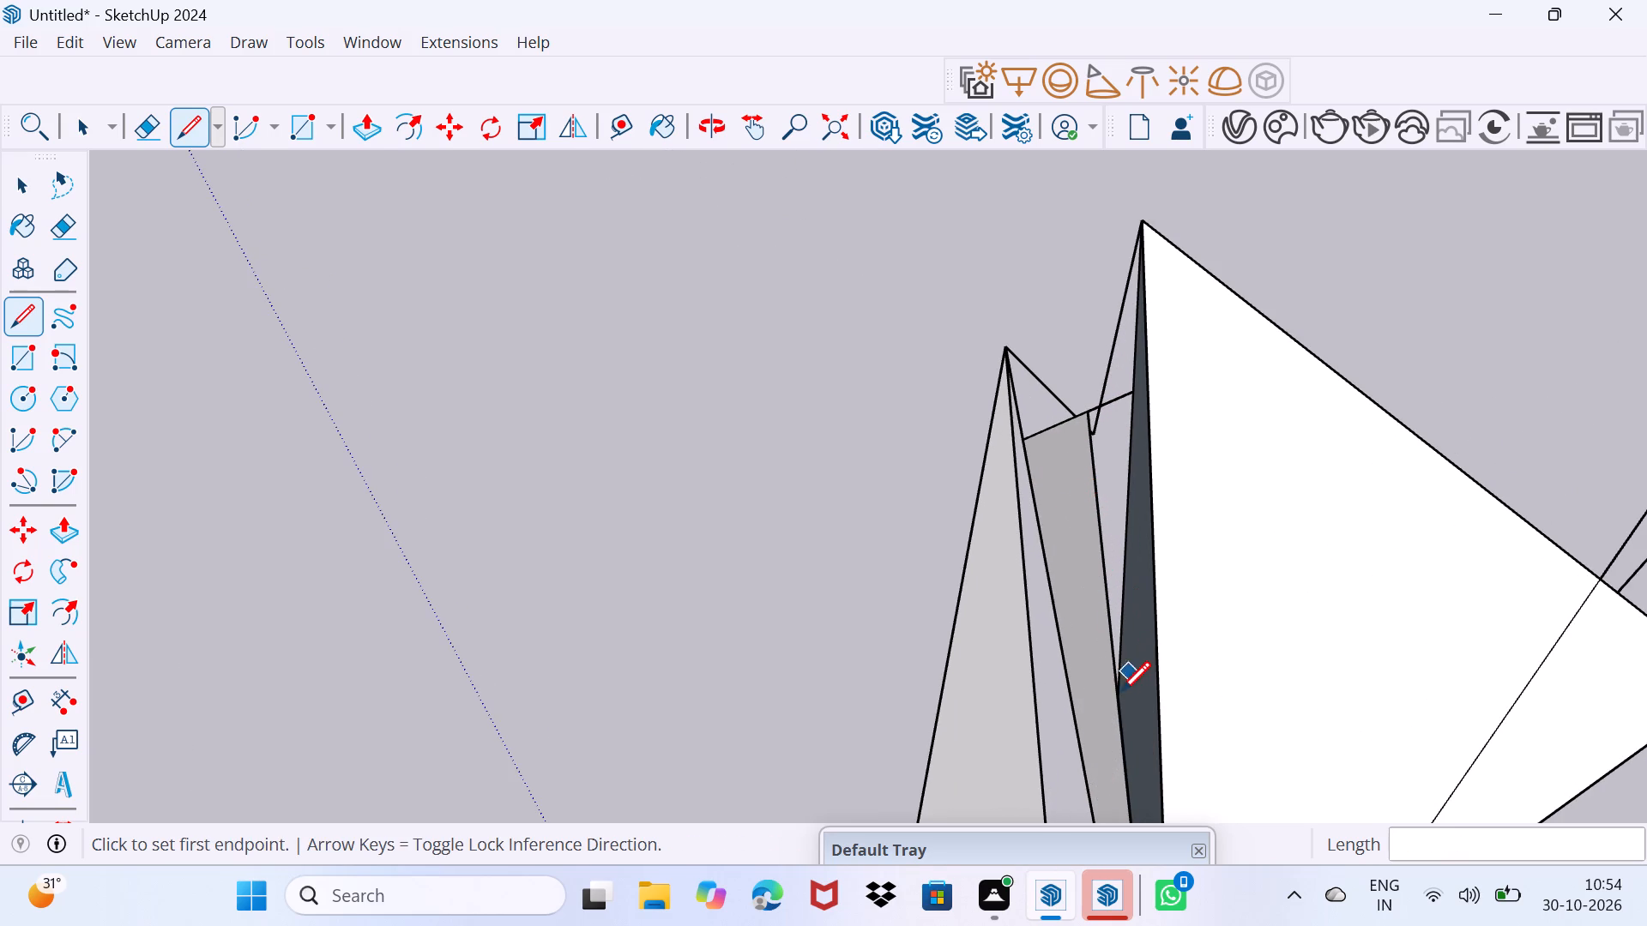
drag(1117, 693, 1123, 685)
click(1153, 669)
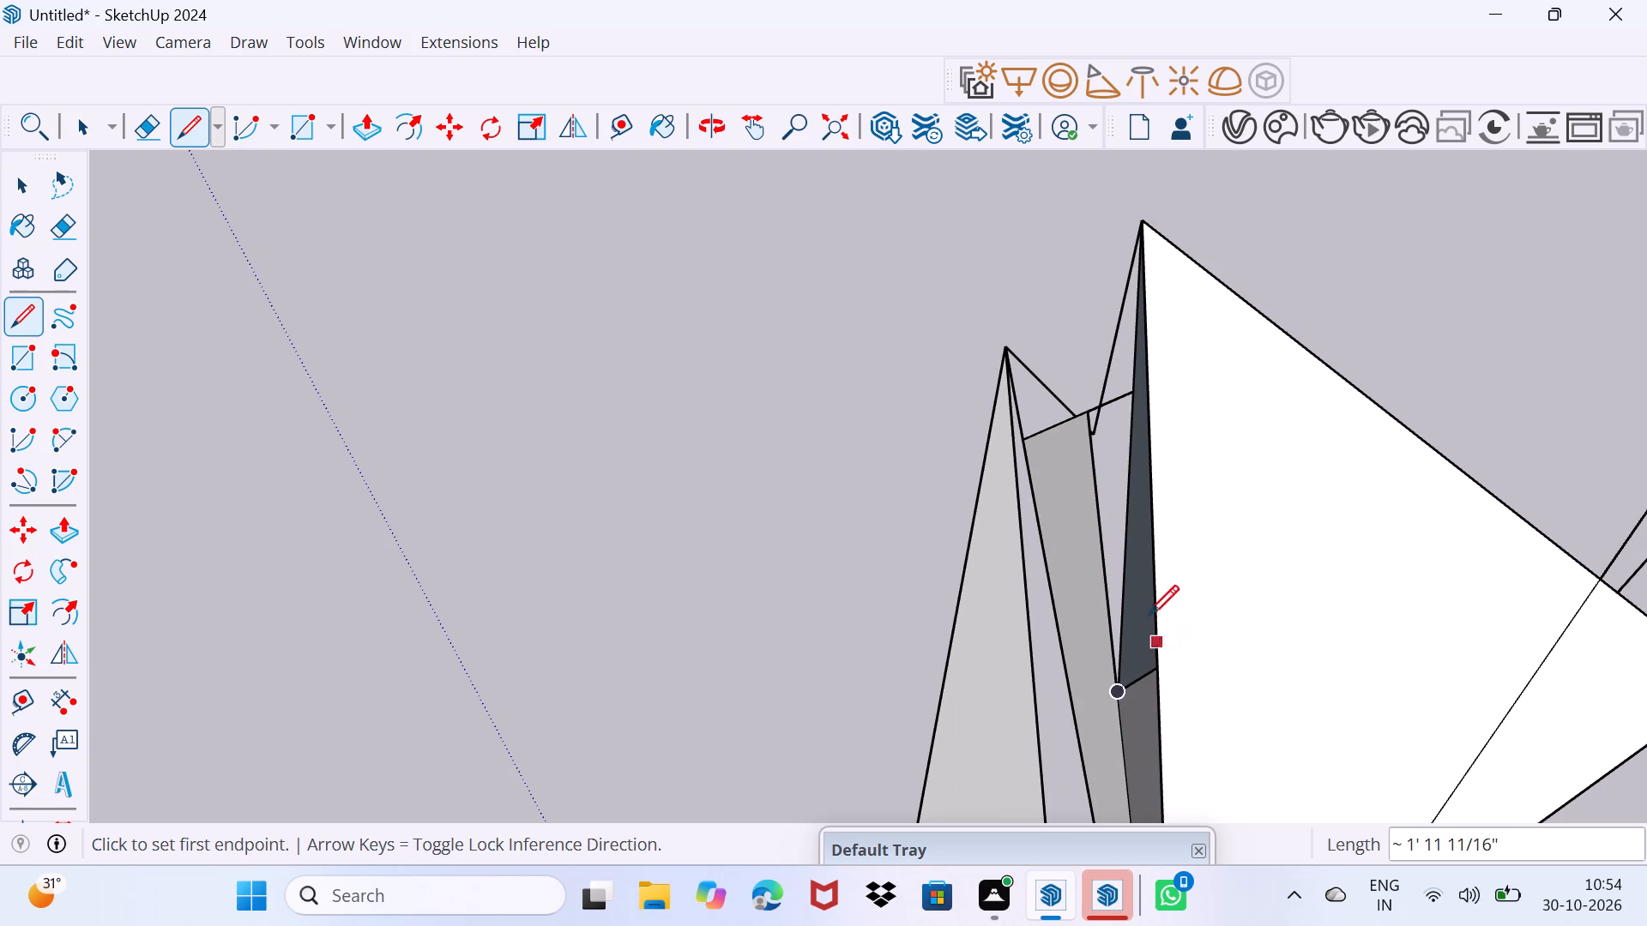
Join the dark narrow face to the grey strip's edge, then the larger triangle's side, then the smaller triangle with a line about 7' 1" long.
click(1117, 600)
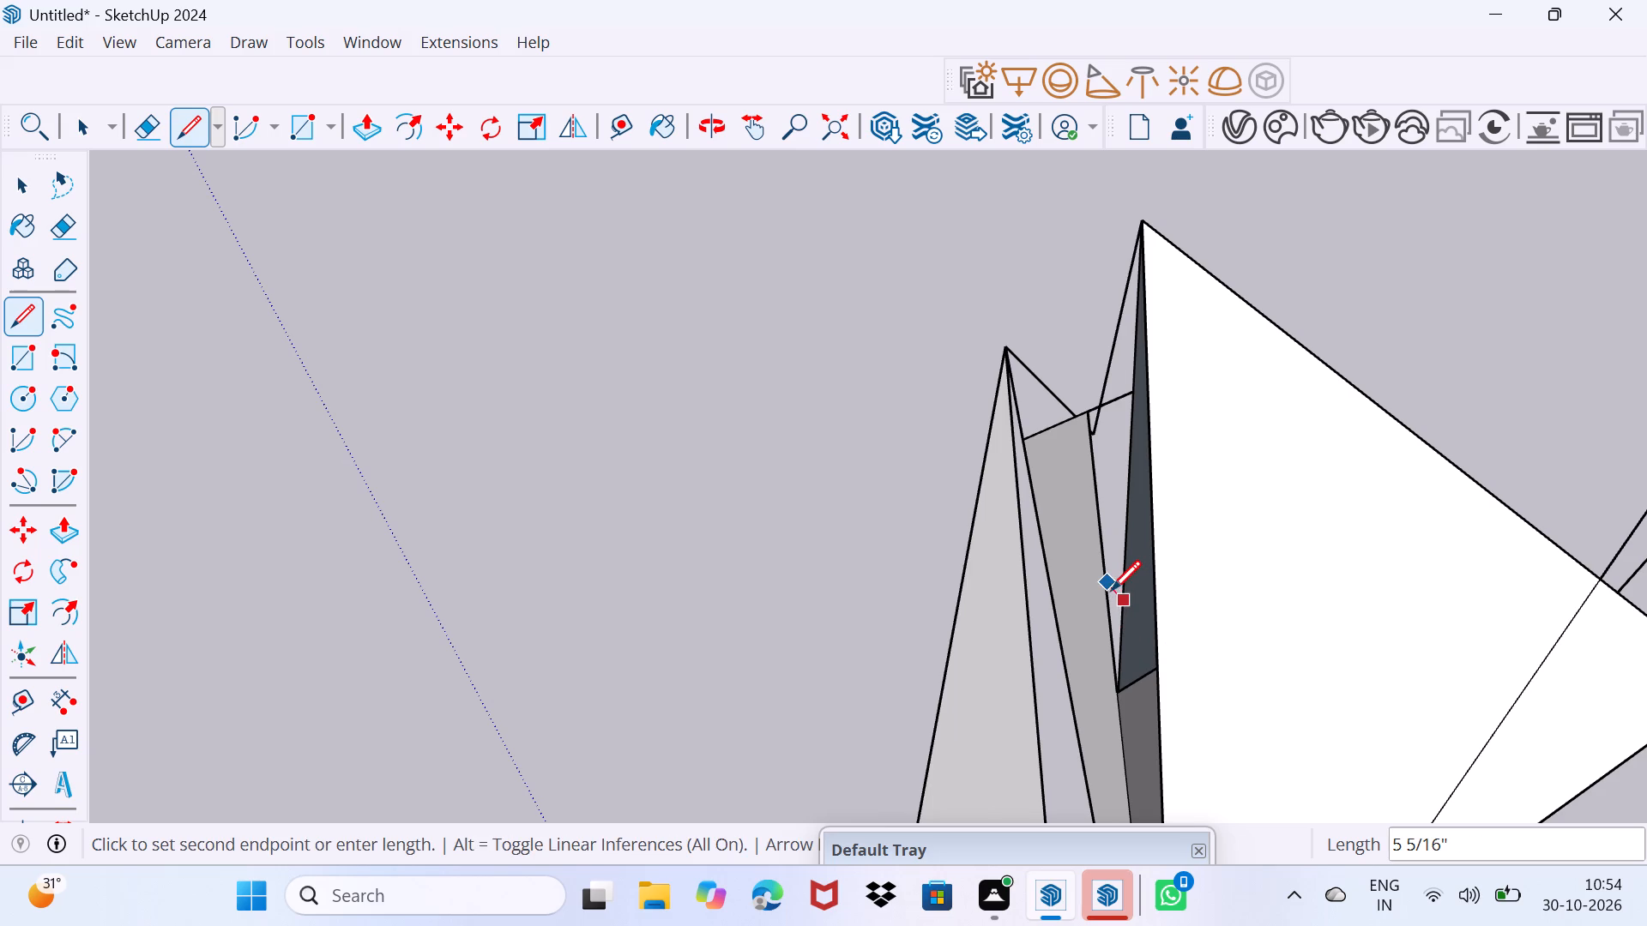
click(1111, 589)
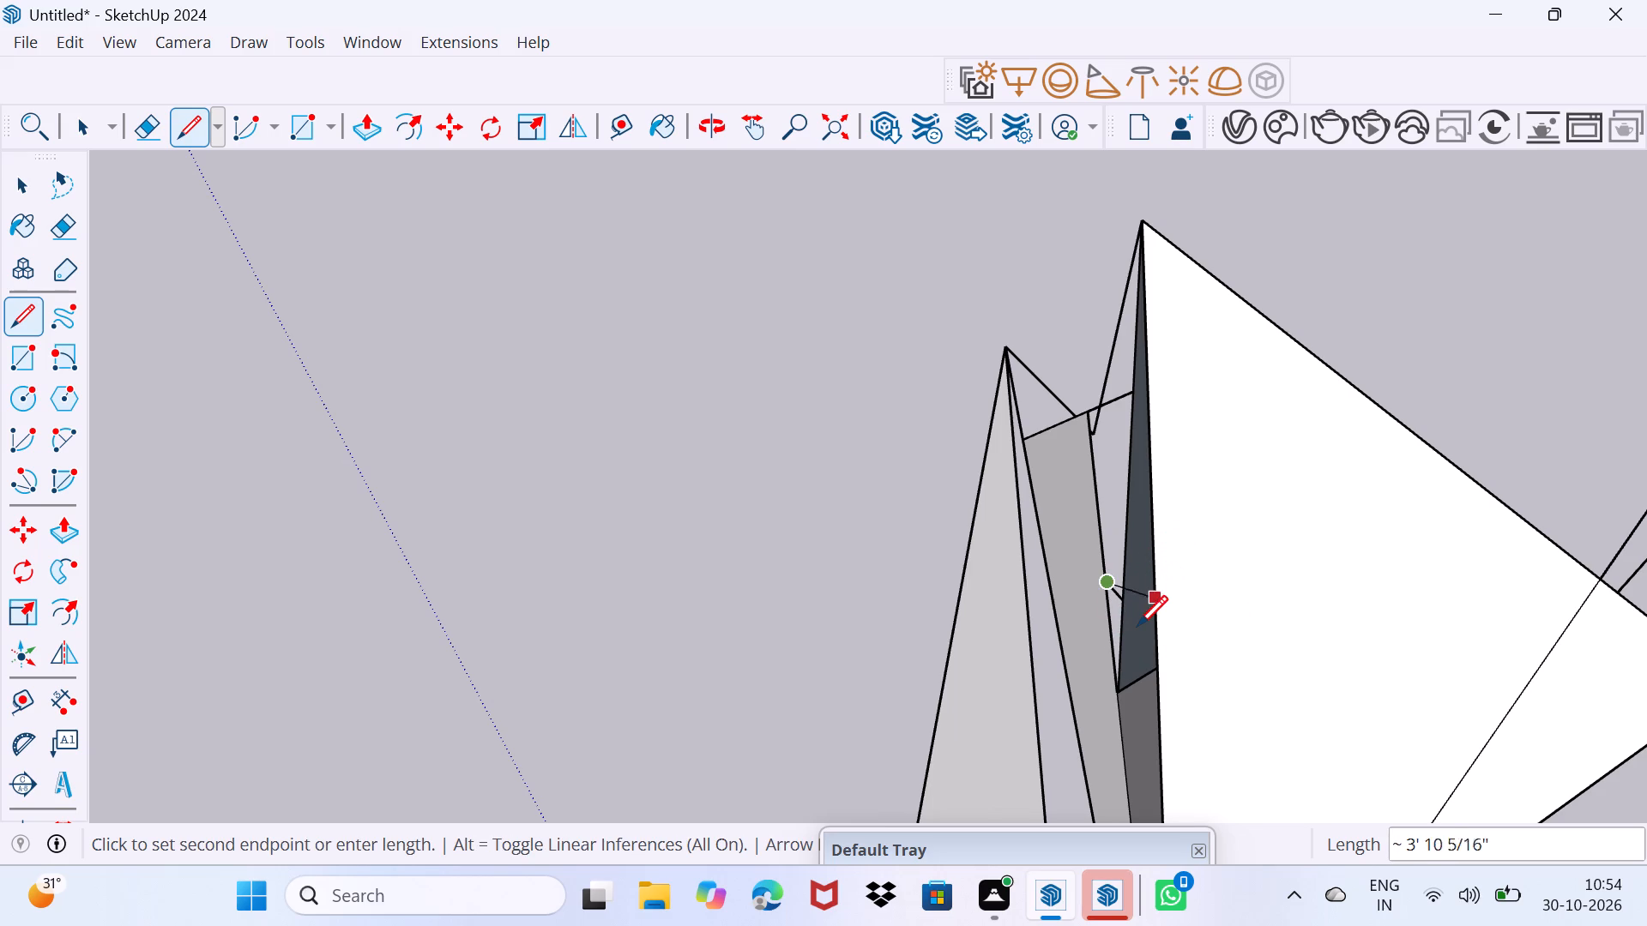
click(1151, 574)
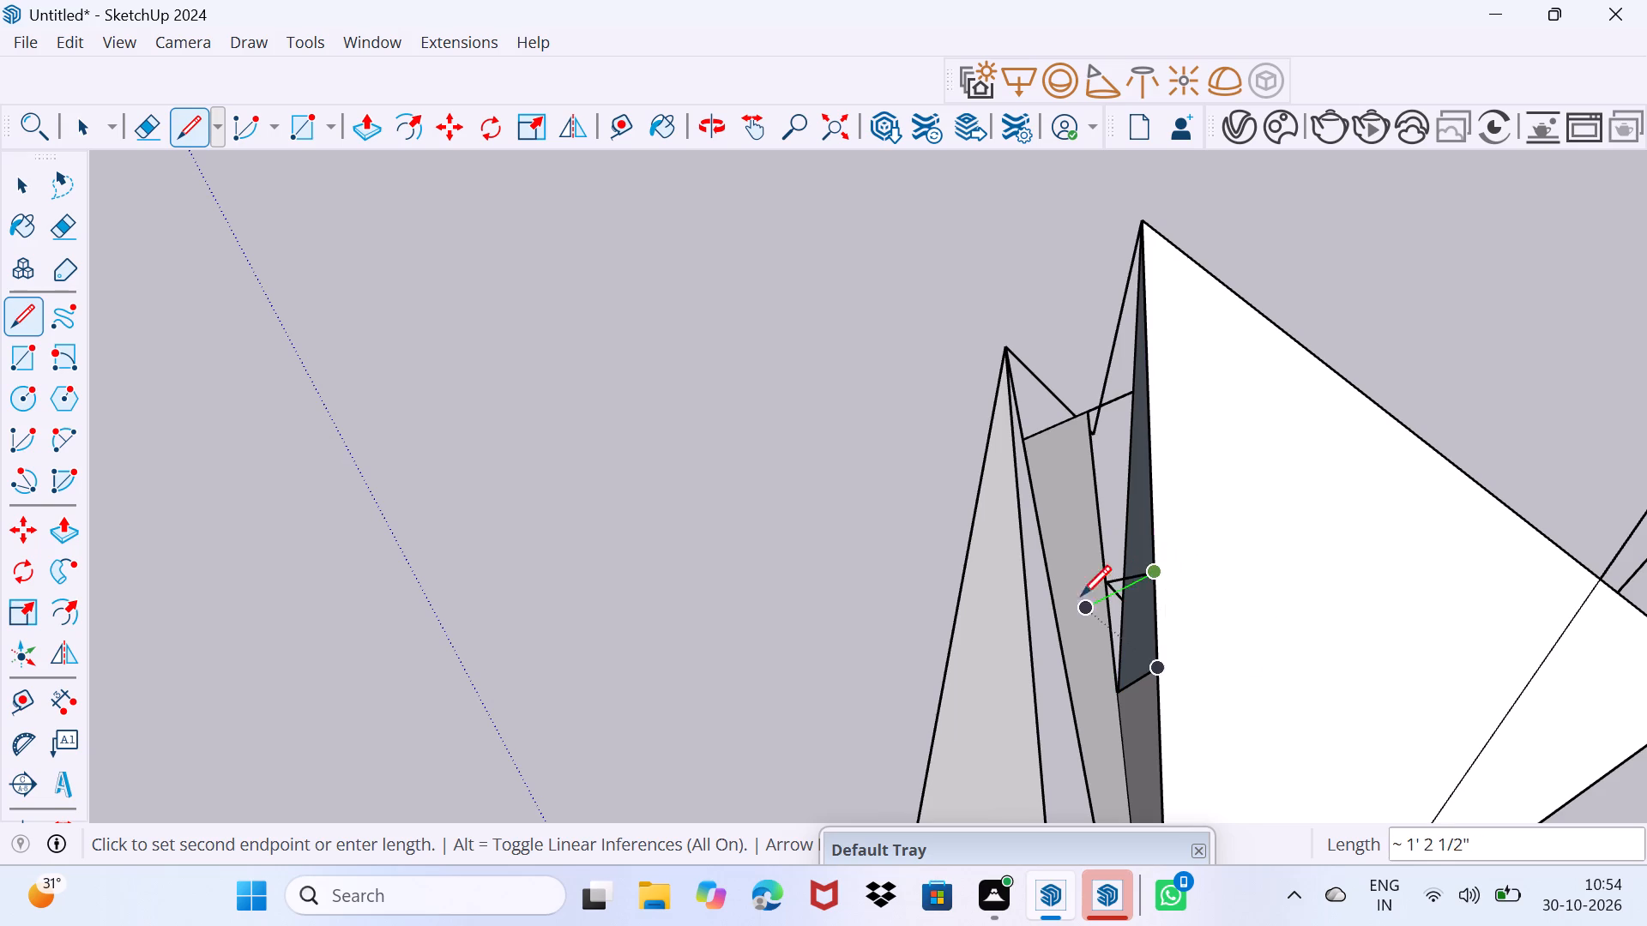
click(1028, 622)
Draw a line about 7' 10" up from that line's end to the upper part of the smaller triangle's side edge.
middle_drag(1082, 601, 1127, 715)
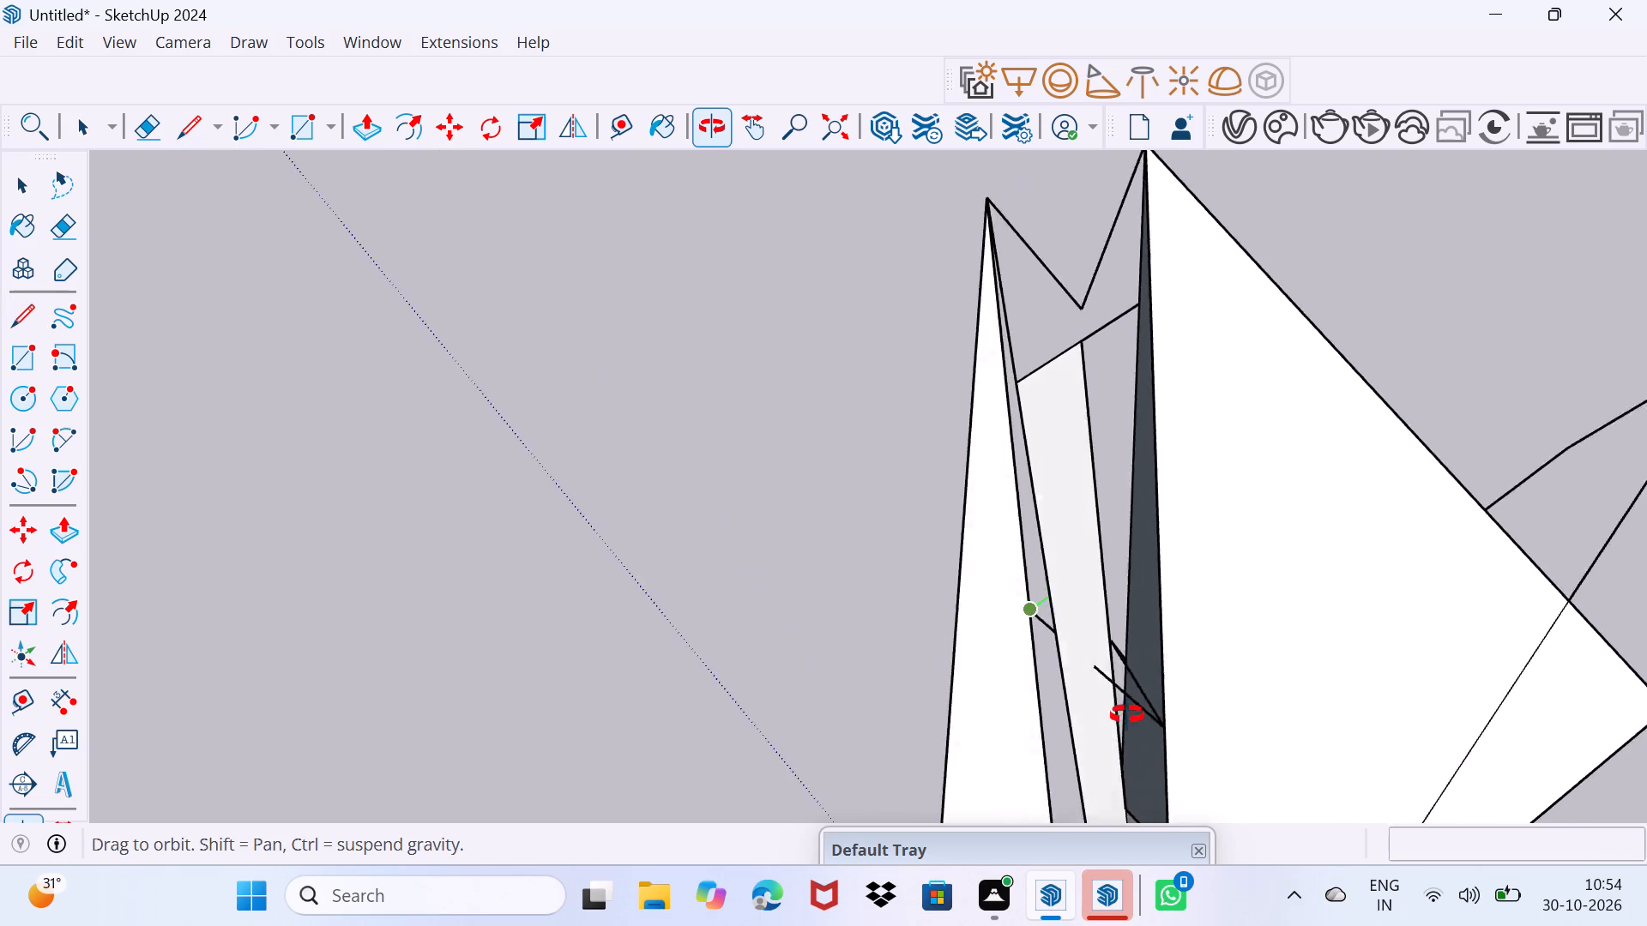
middle_drag(1127, 715, 1129, 844)
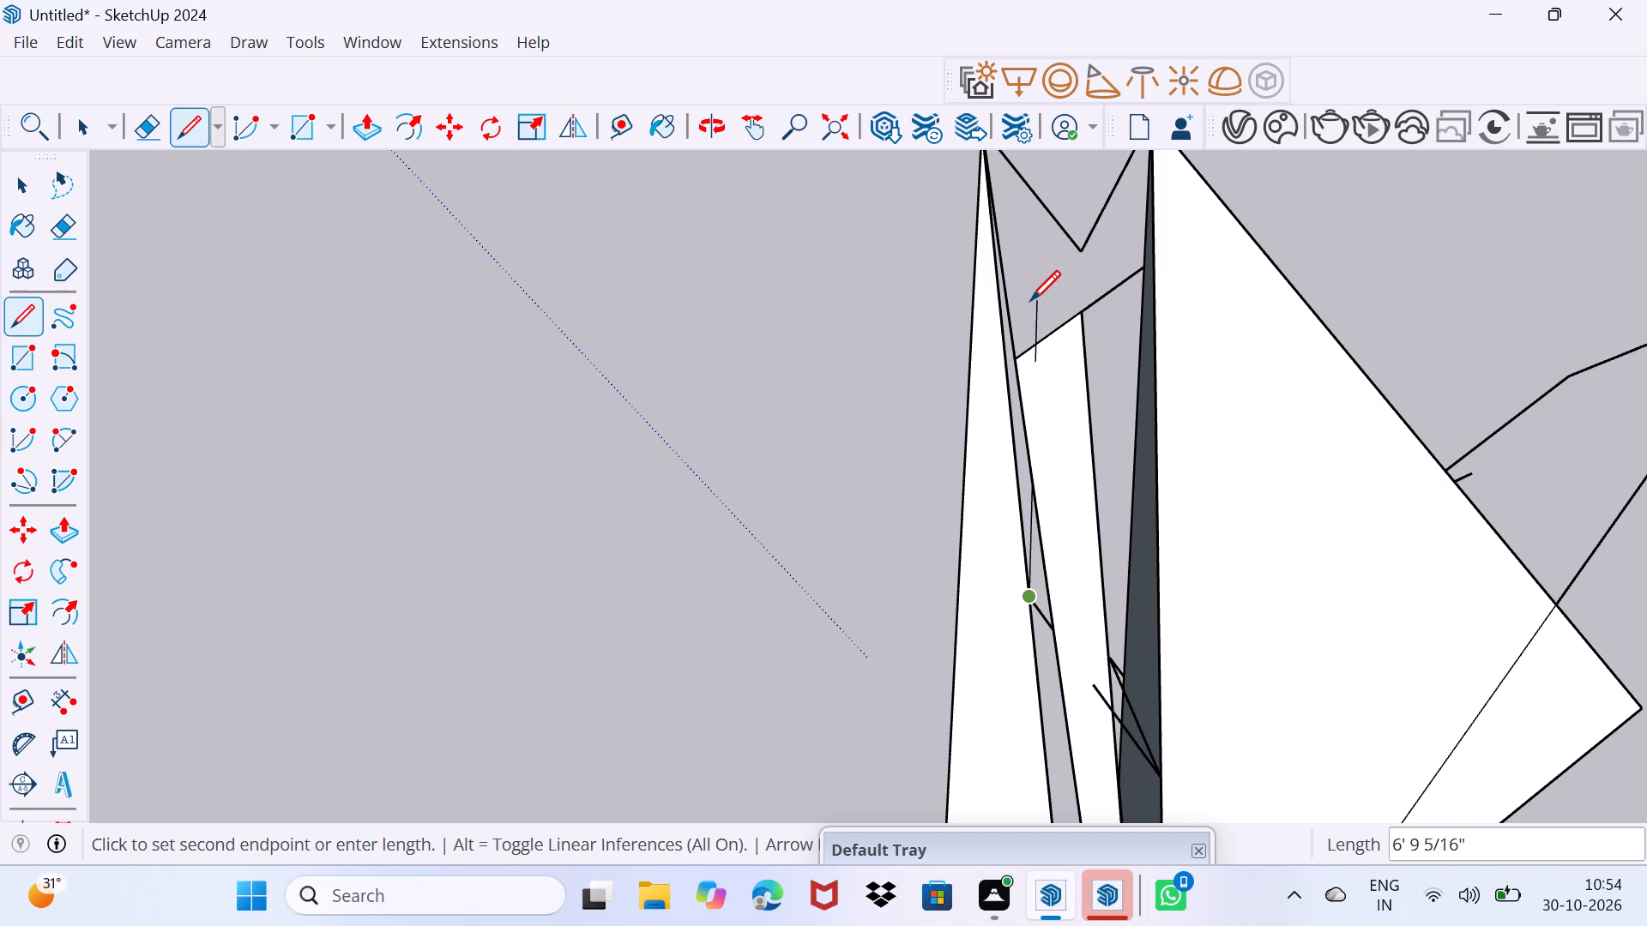
click(1010, 281)
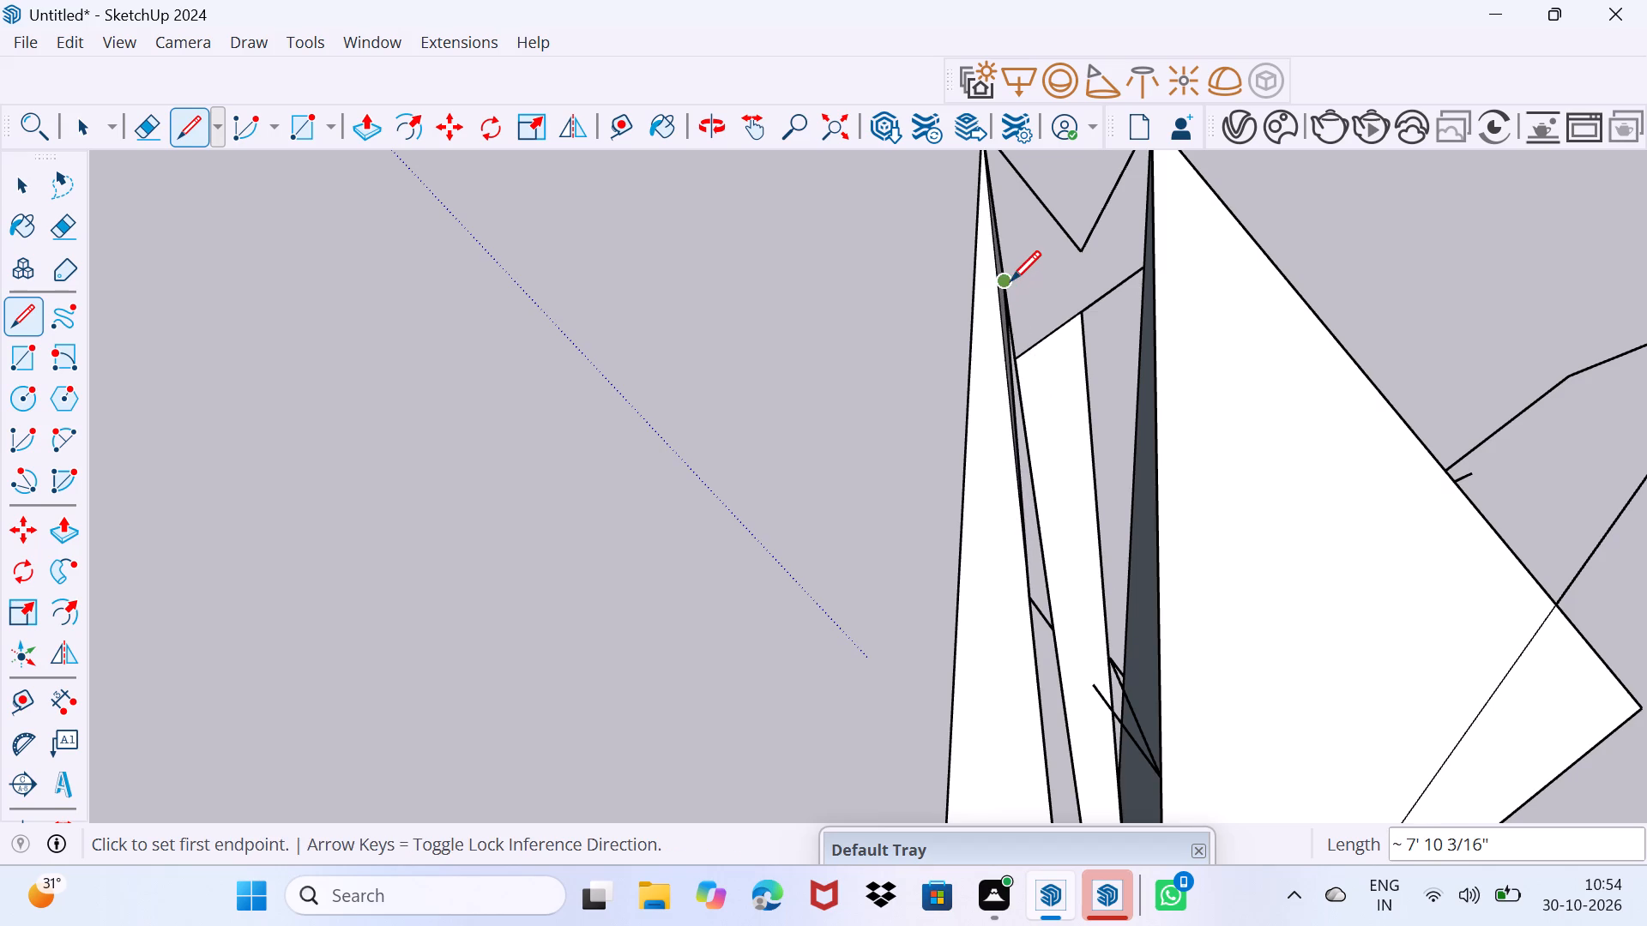
Draw a cross line from the larger triangle's side edge to that upper point, closing a face between the two triangles.
click(1155, 231)
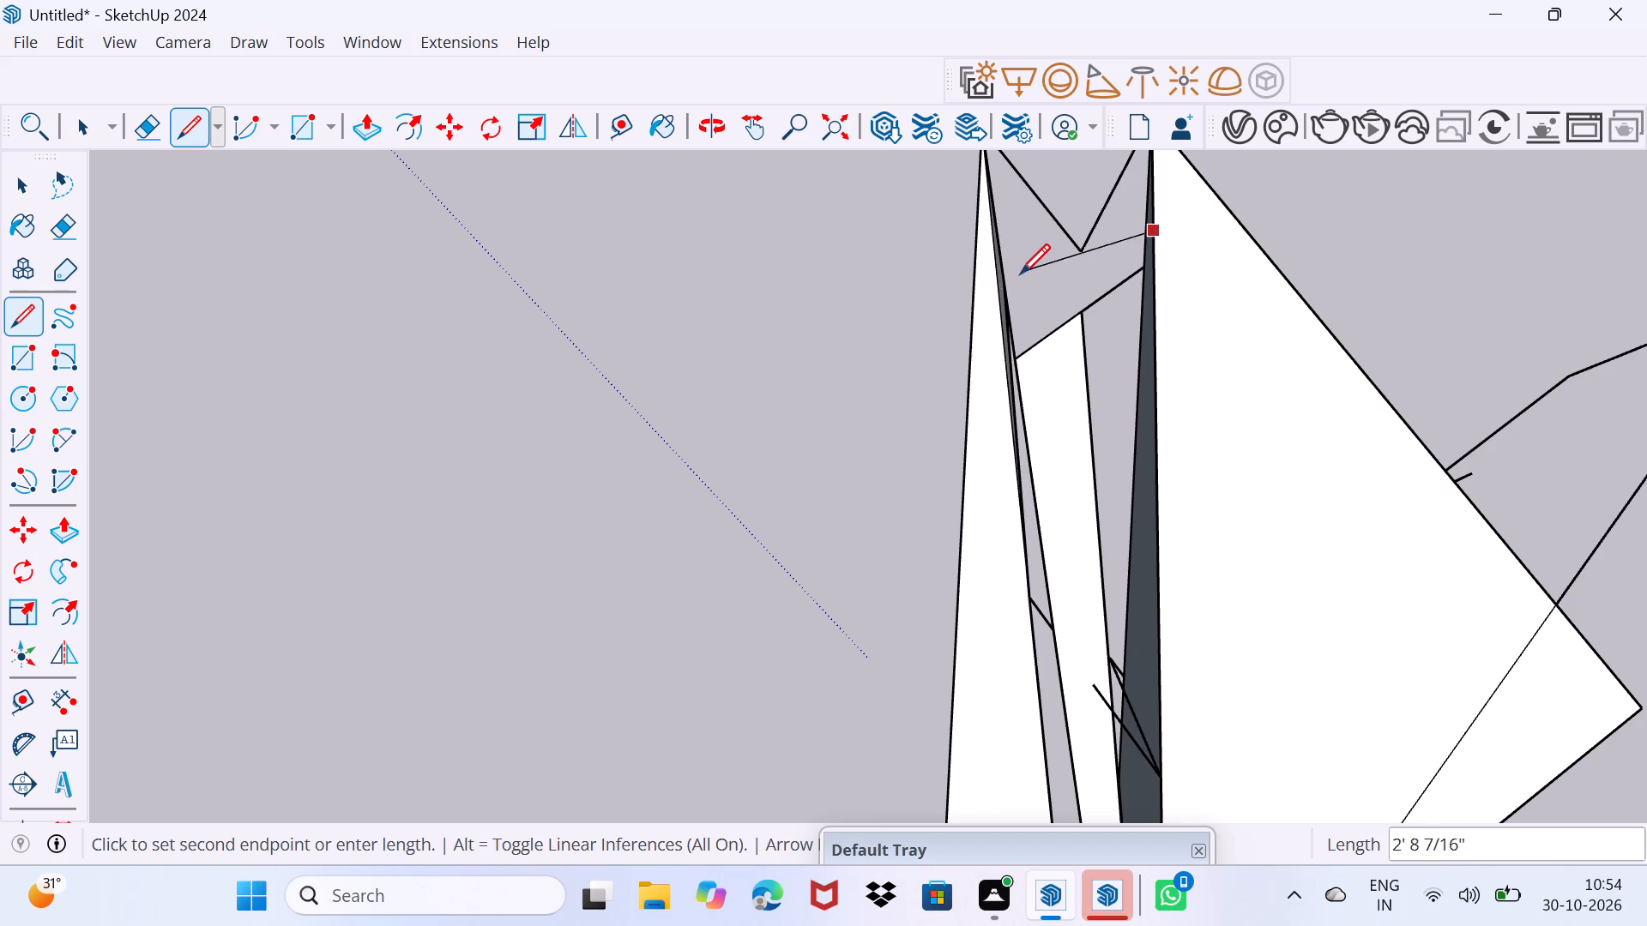
click(1010, 276)
Dismiss the Phone Link notification covering part of the drawing area.
middle_drag(1020, 292, 1062, 317)
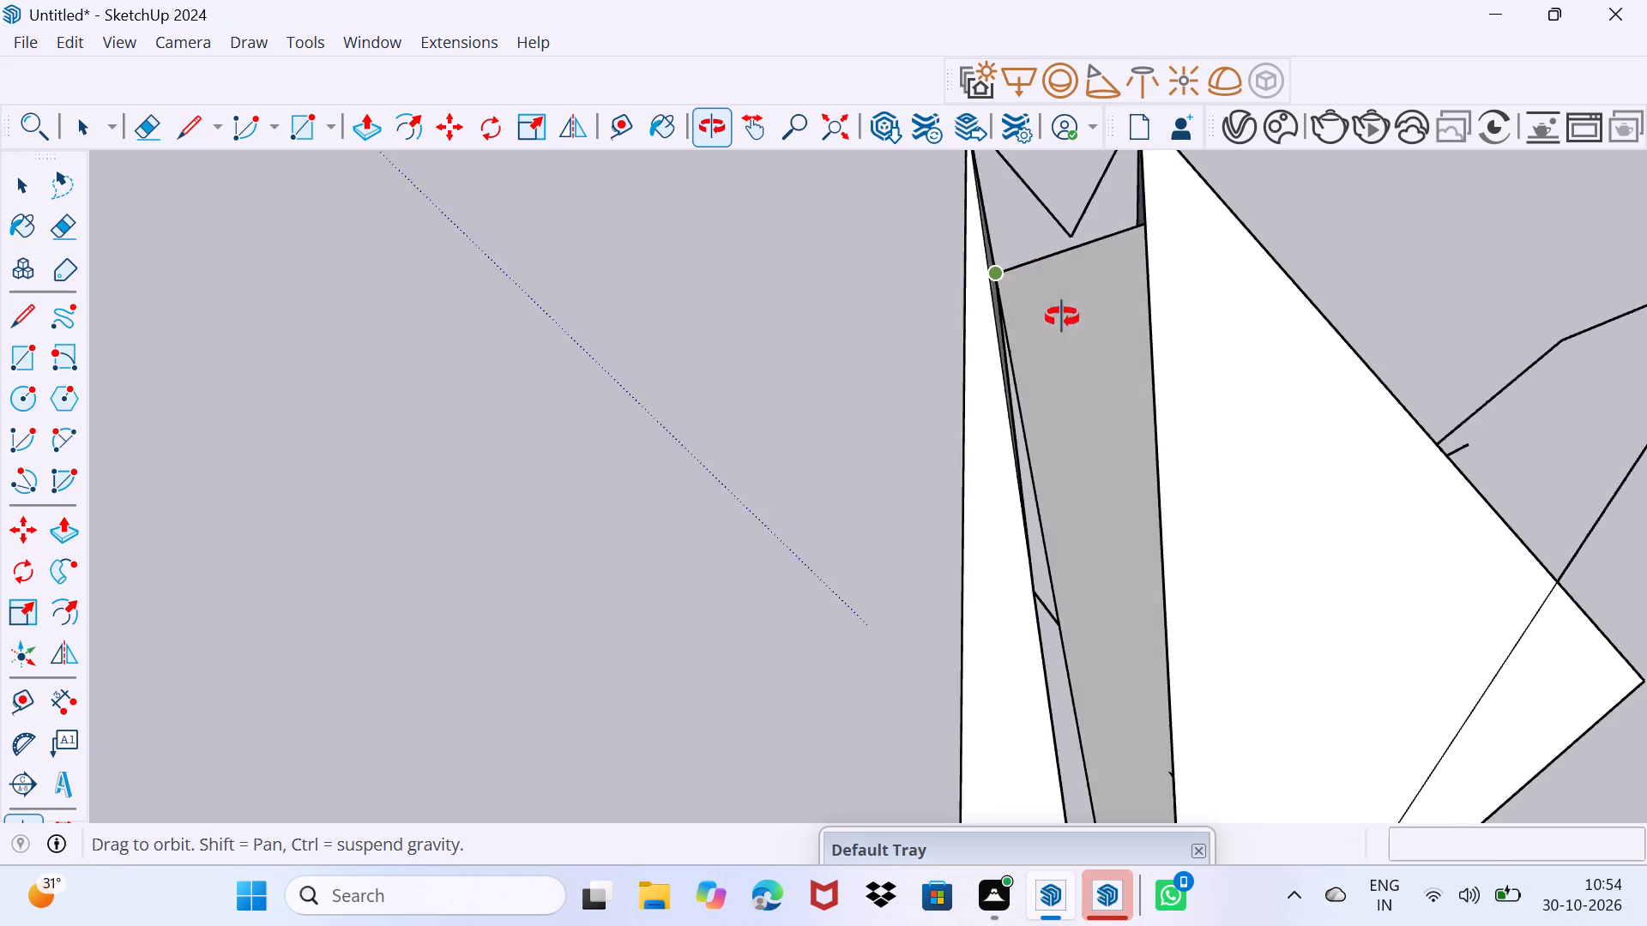
middle_drag(1062, 317, 1316, 207)
scroll(1252, 497, down, 2)
middle_drag(1288, 580, 1179, 490)
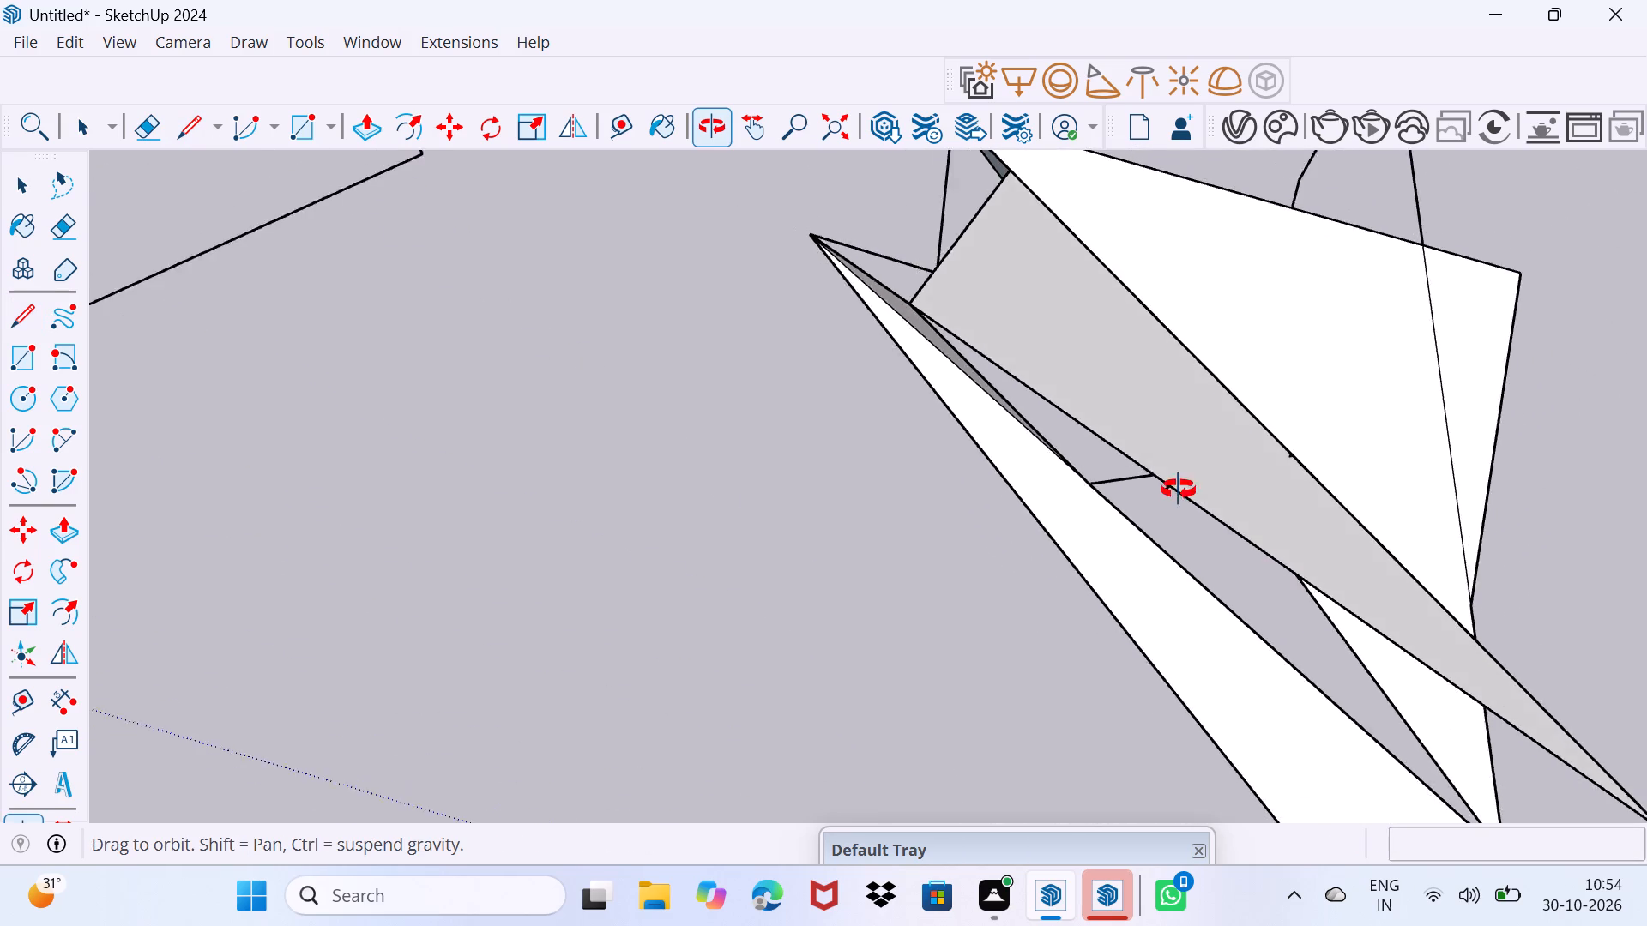
middle_drag(1179, 490, 1189, 313)
middle_drag(1314, 614, 952, 570)
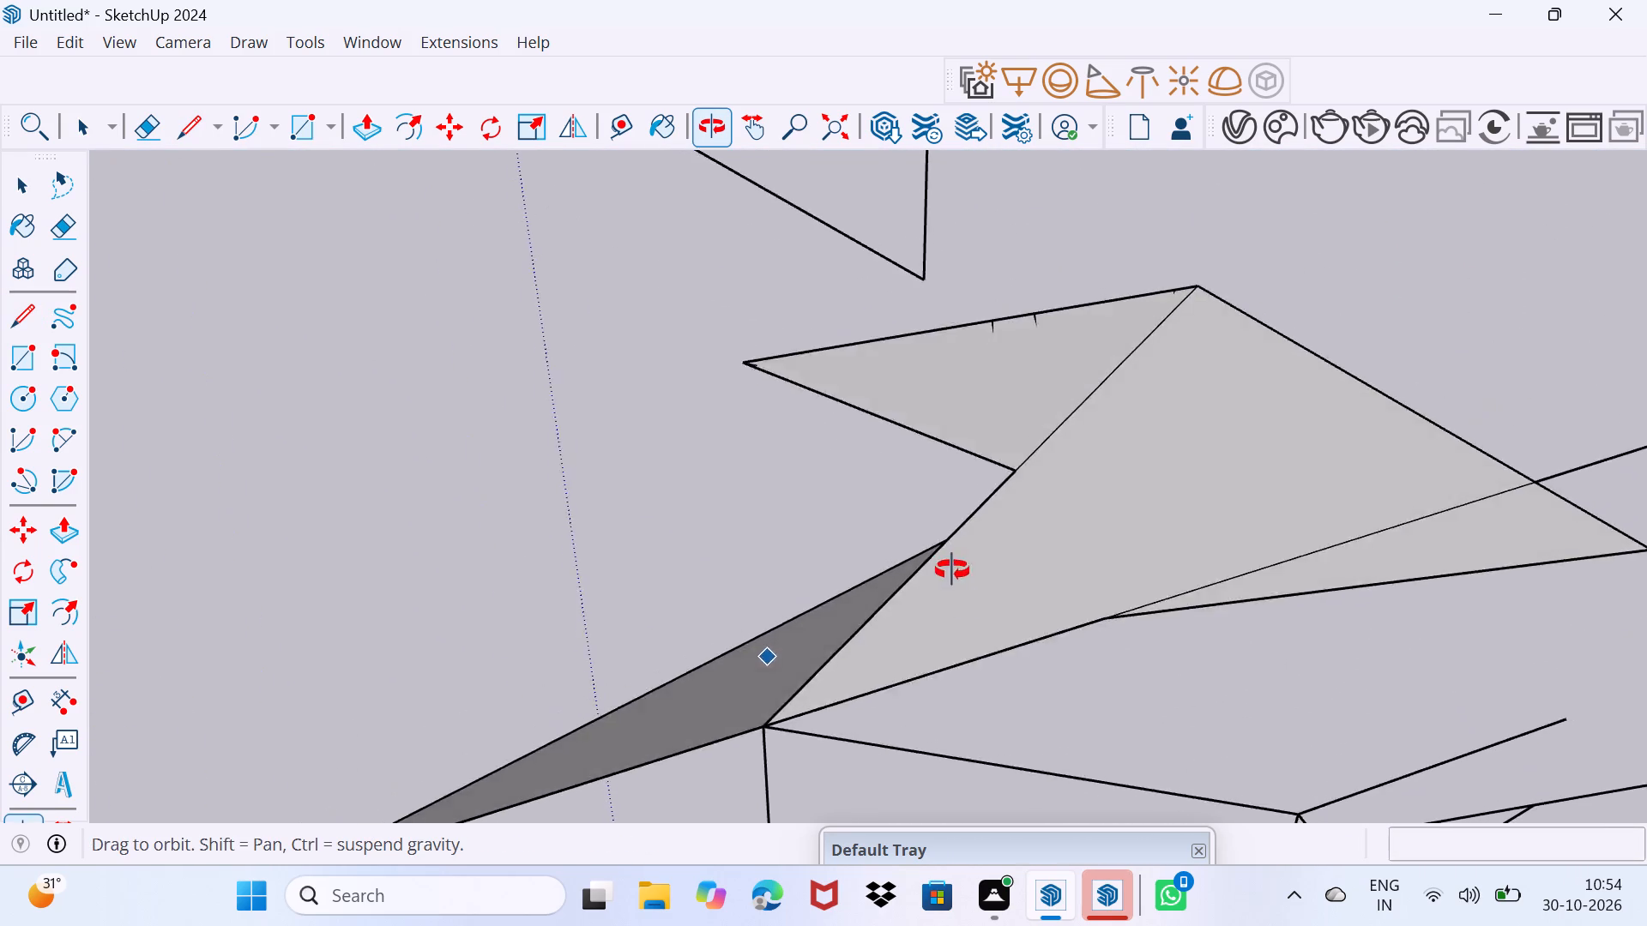
middle_drag(952, 570, 1018, 568)
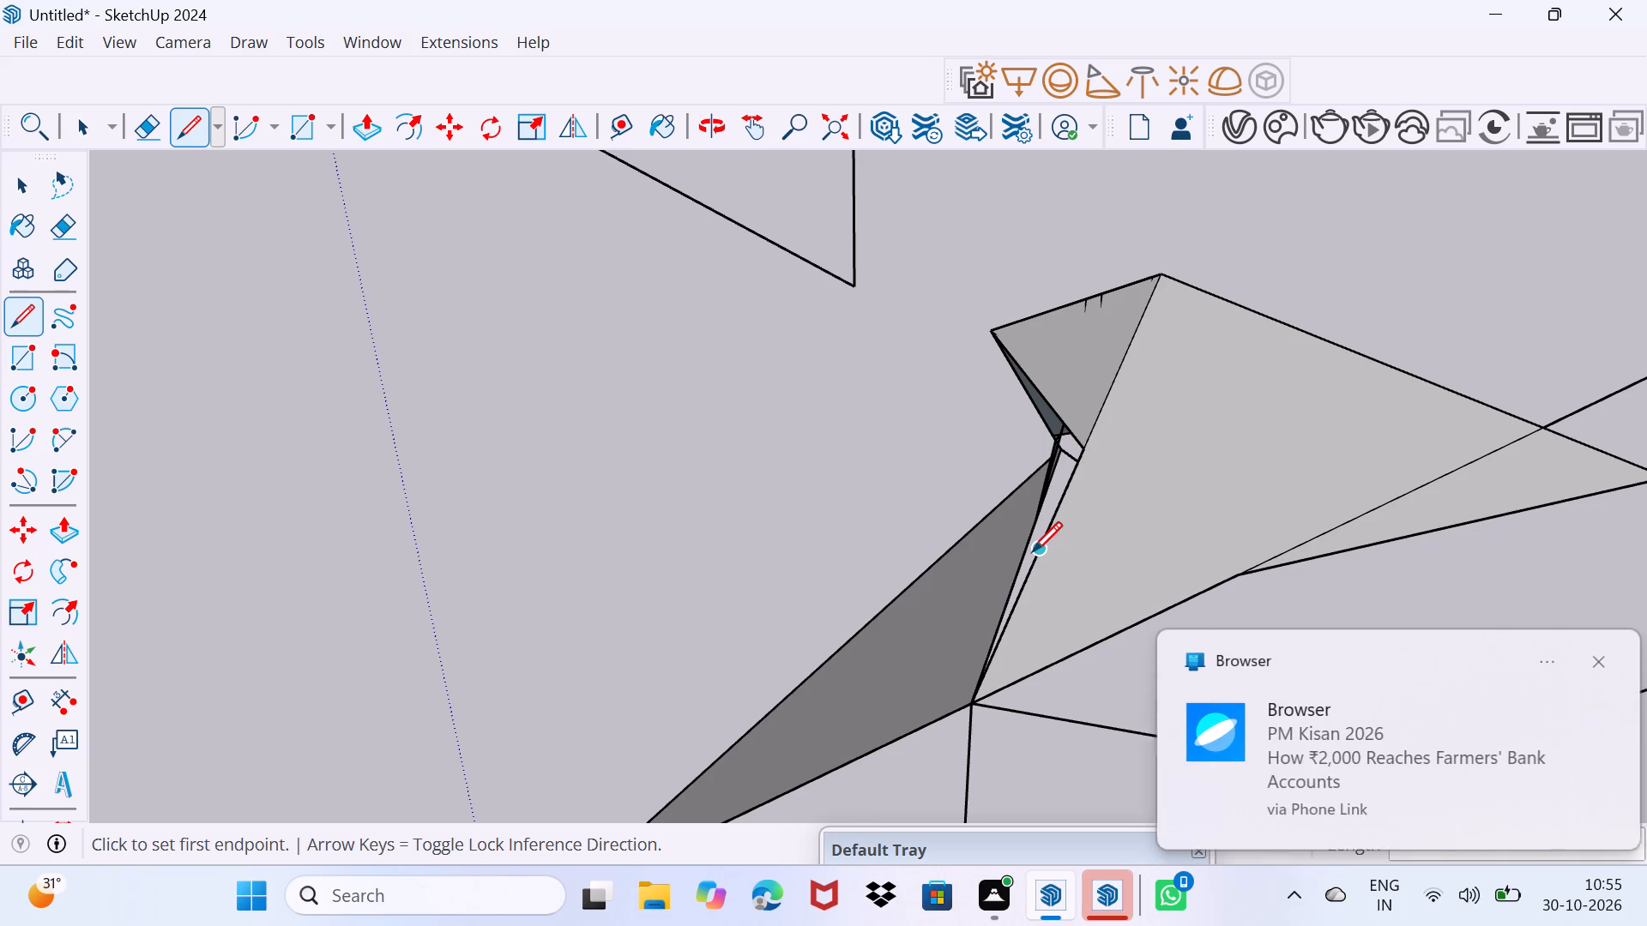
click(1588, 666)
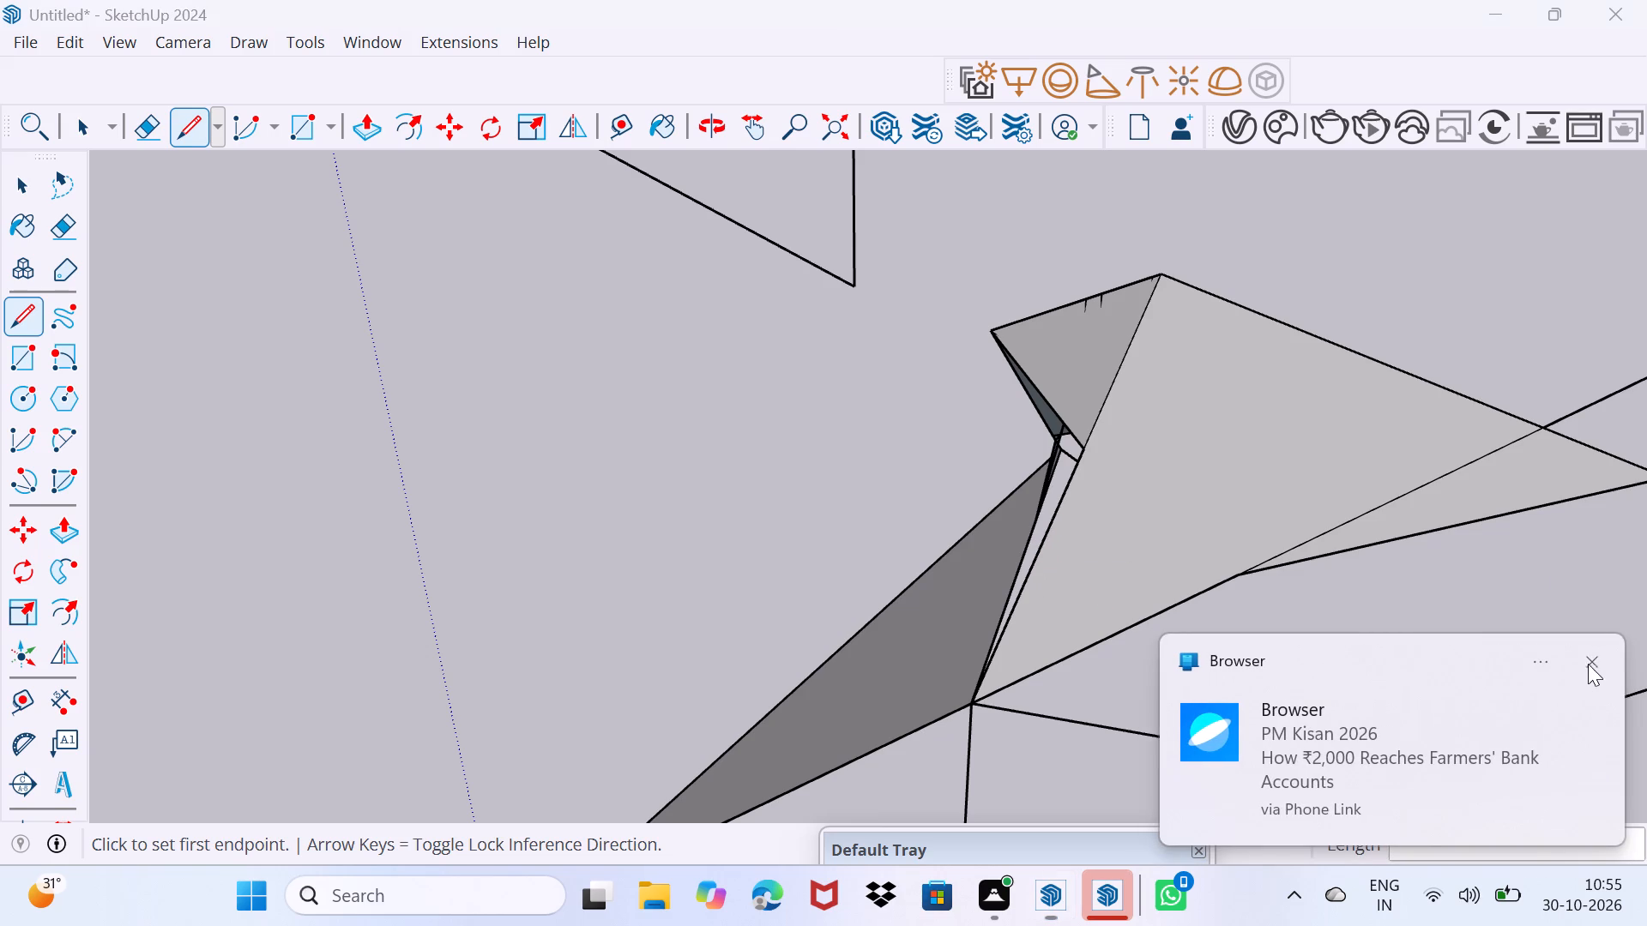
Draw an open chain of lines below the large grey face, with a first segment about 13' 8" long, ending at the face's lower edge.
drag(1289, 678, 1303, 640)
click(1325, 570)
click(1277, 646)
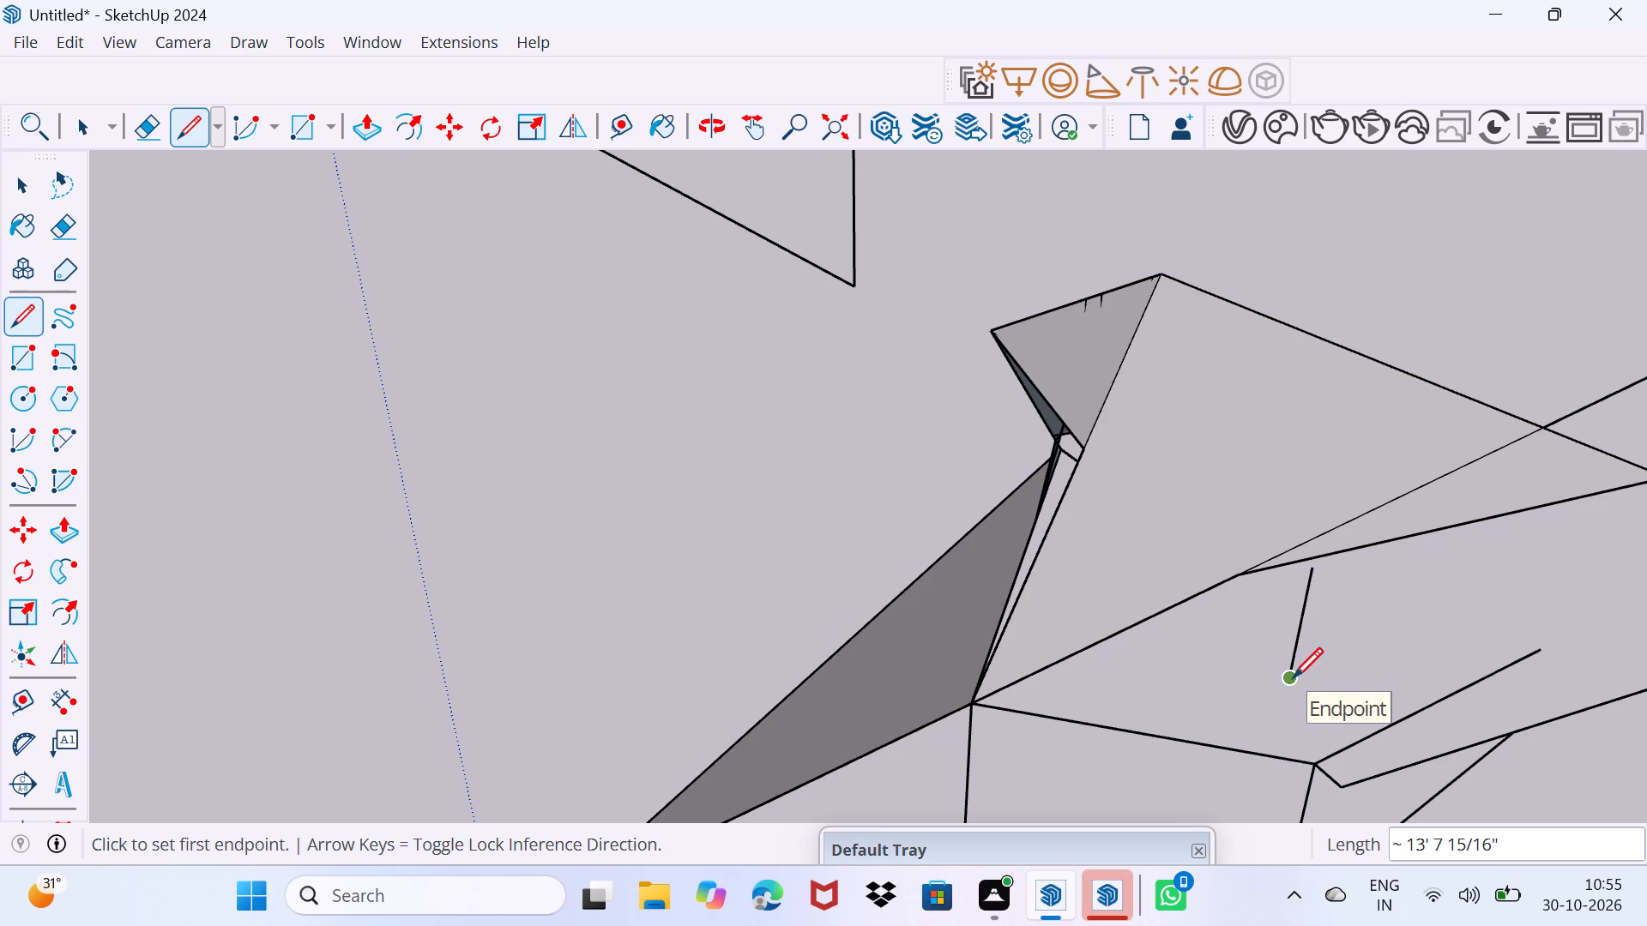
click(1293, 678)
click(1161, 691)
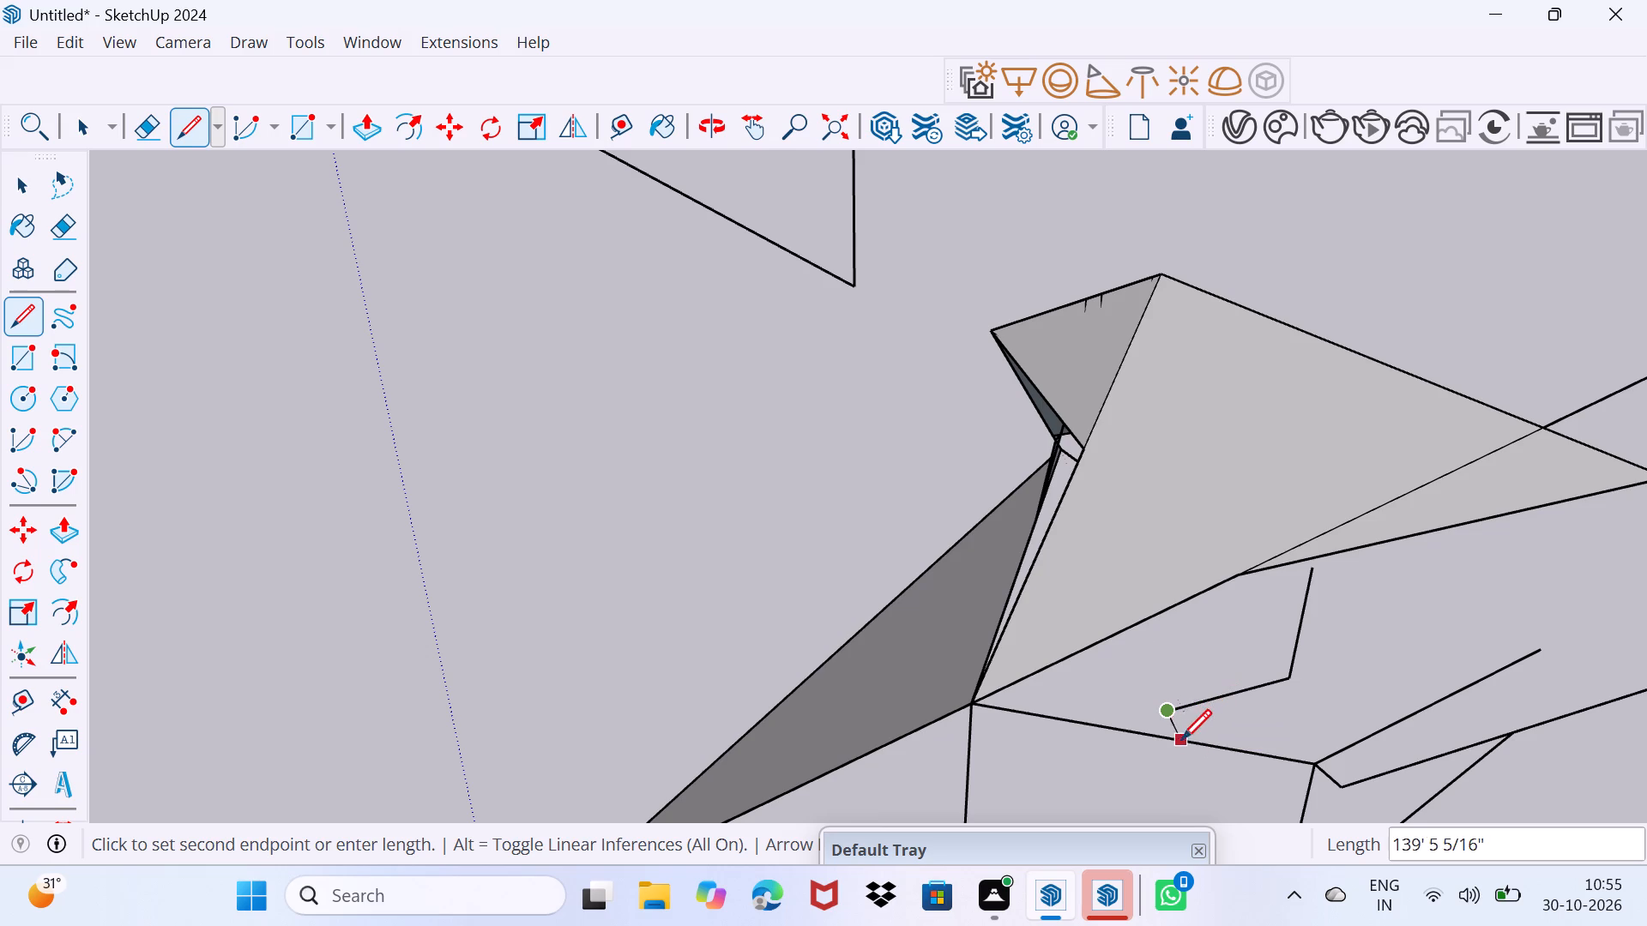
drag(1117, 688, 1116, 679)
click(1130, 639)
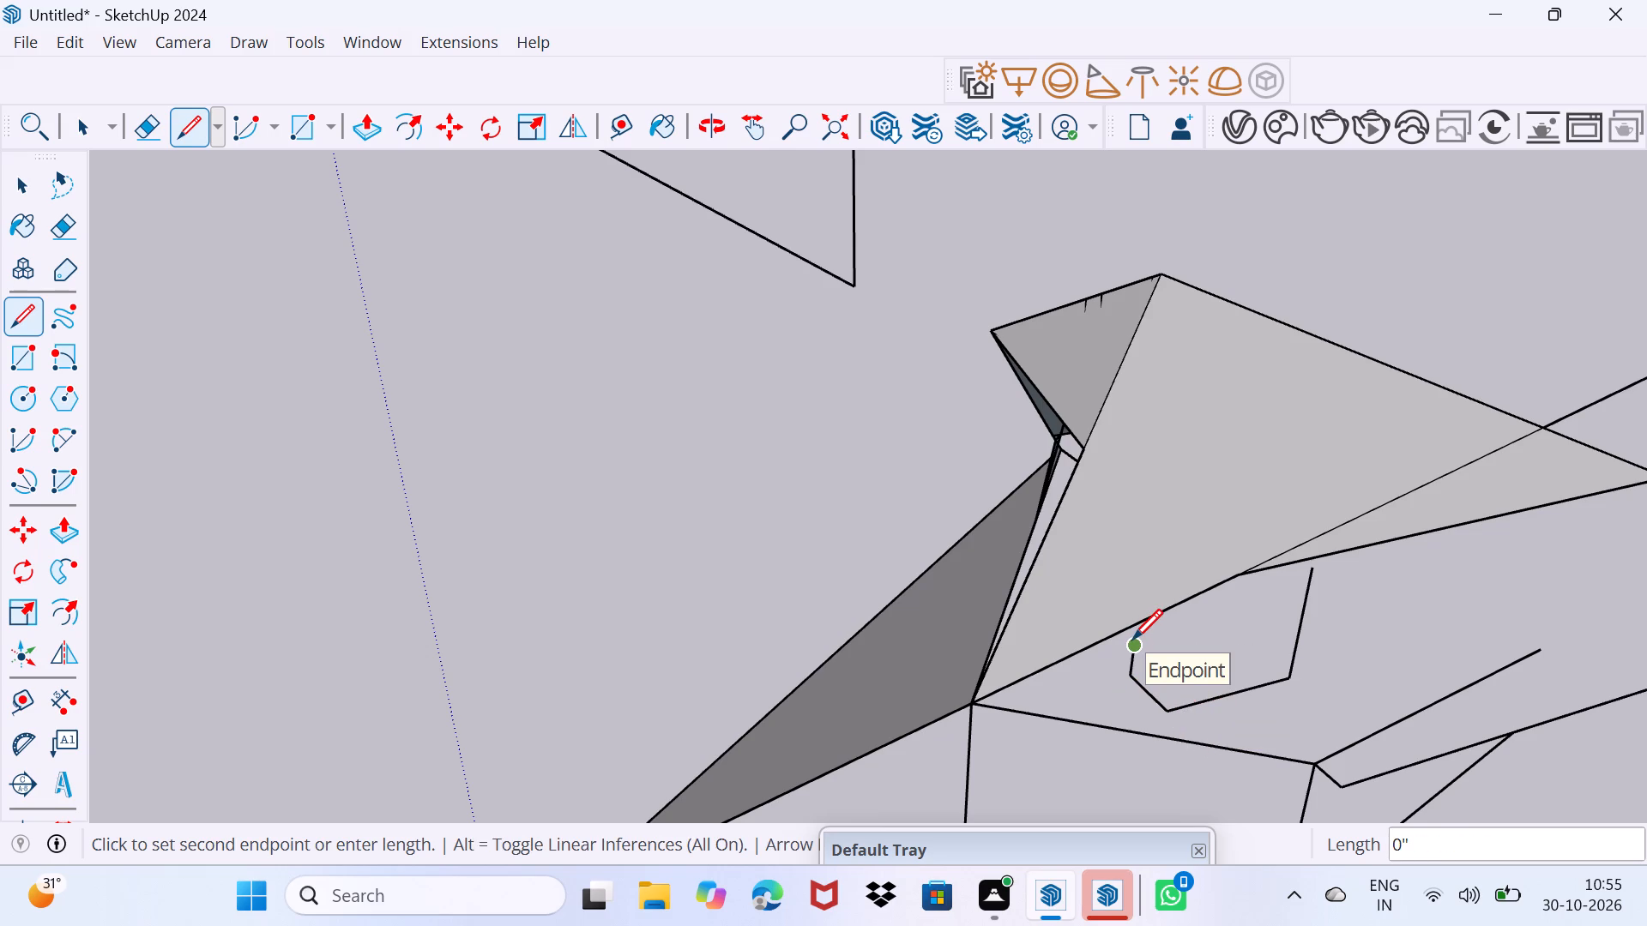
click(1120, 630)
Draw a zigzag of short connected lines on the large grey face, just inside the bend in its lower edge.
click(1212, 574)
click(1180, 587)
click(1216, 563)
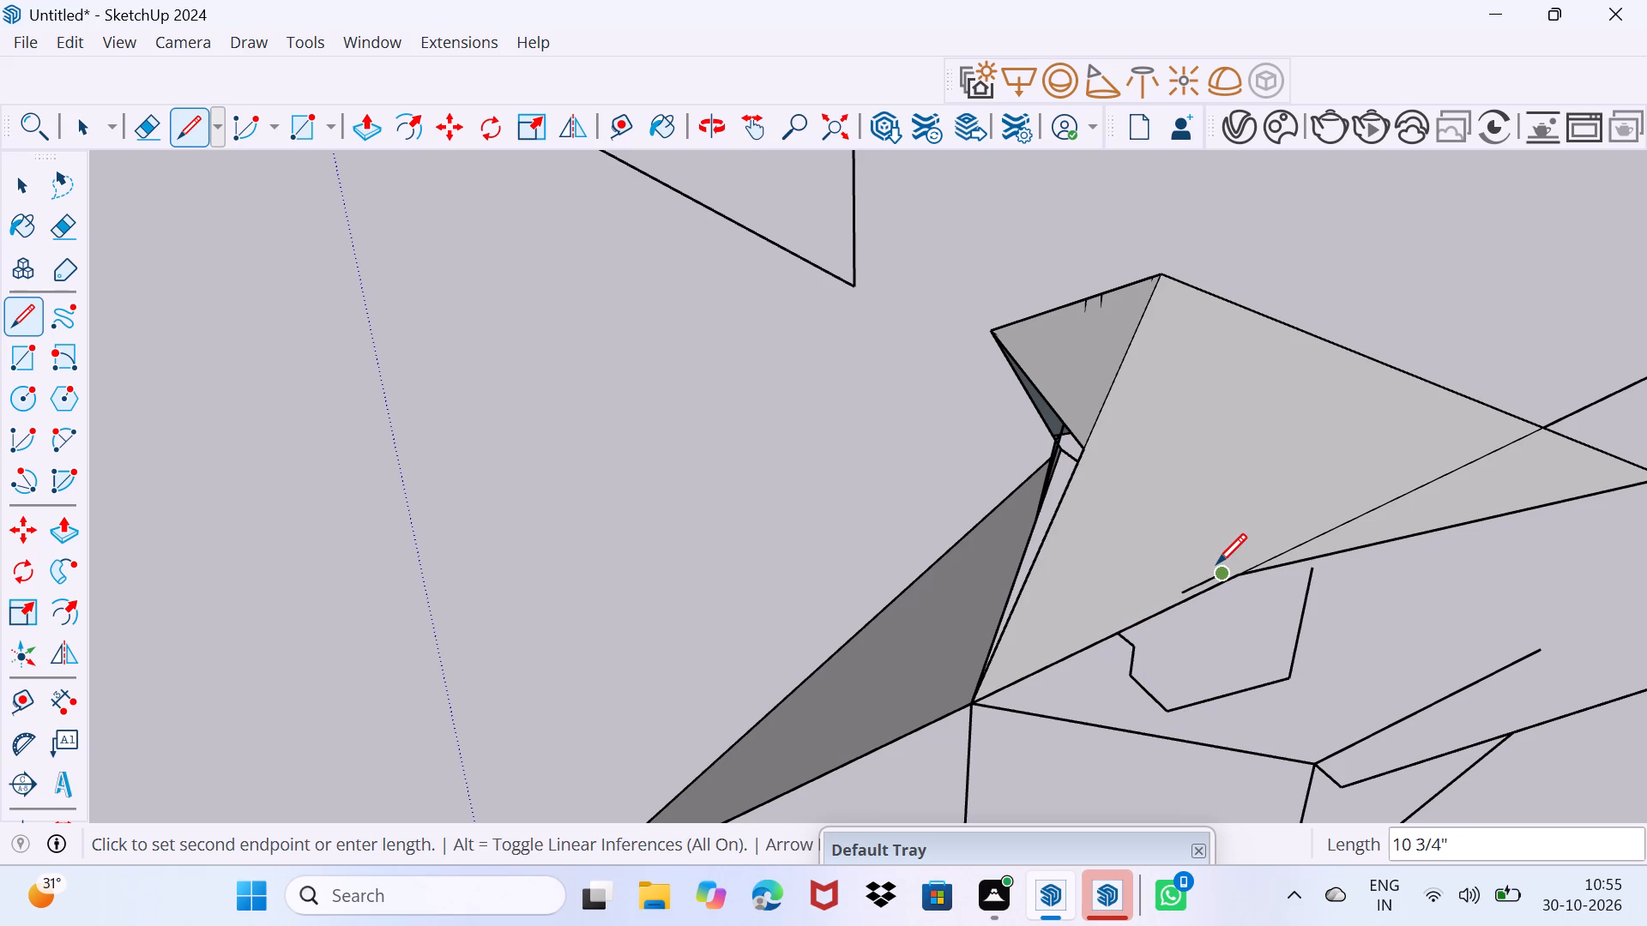
click(1187, 577)
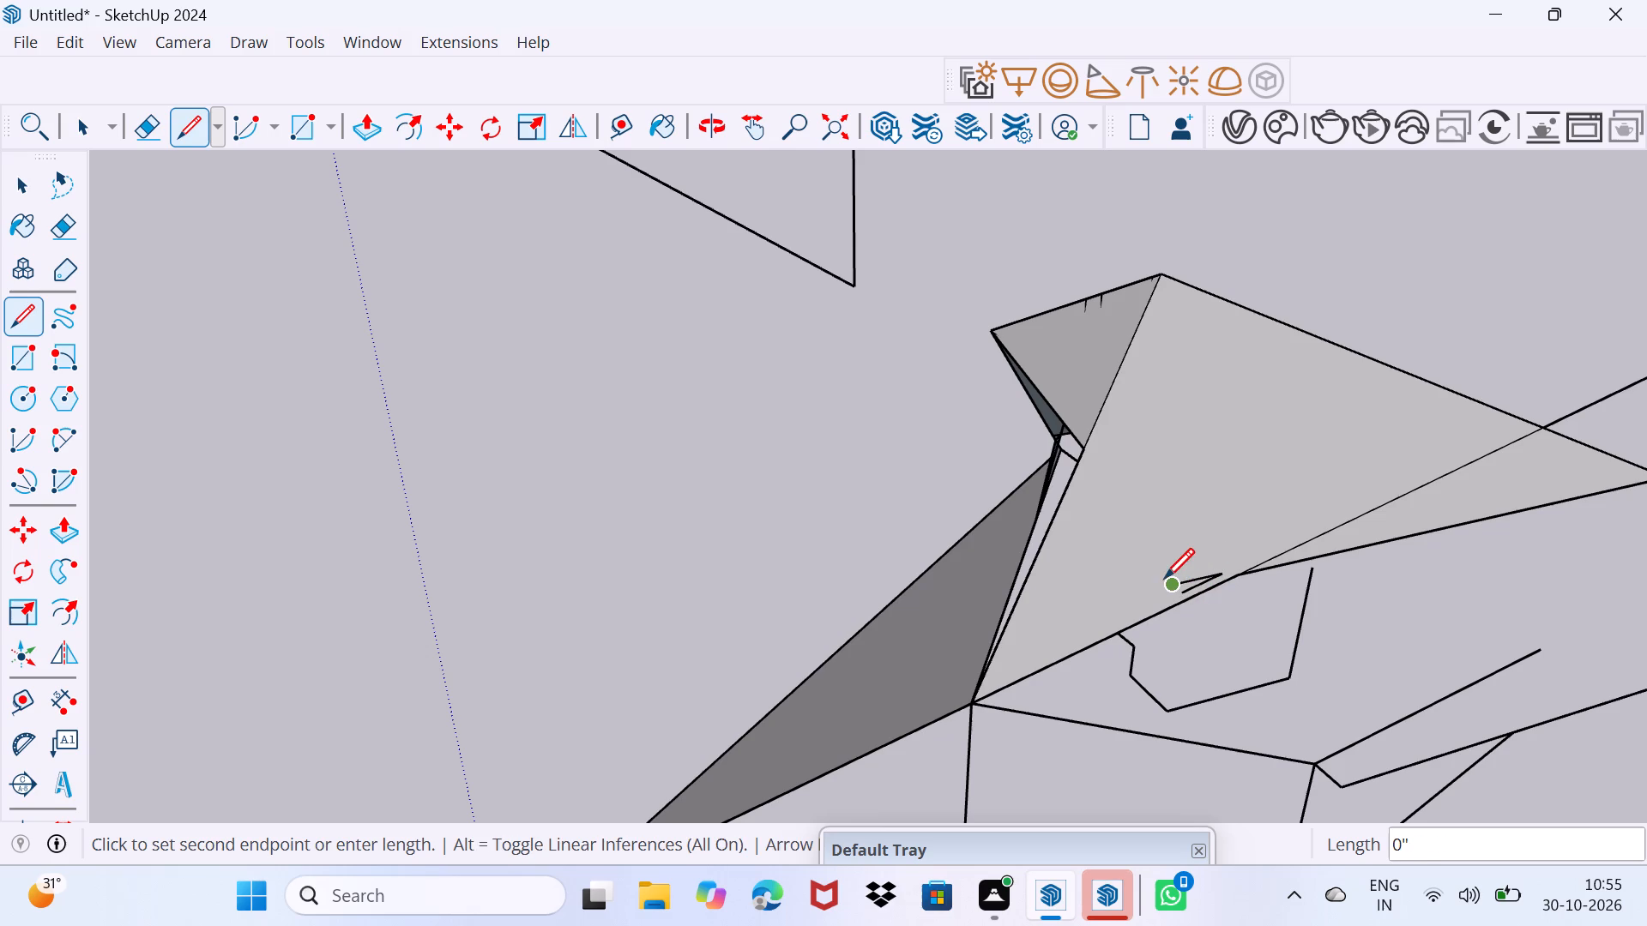
click(1161, 580)
click(1165, 549)
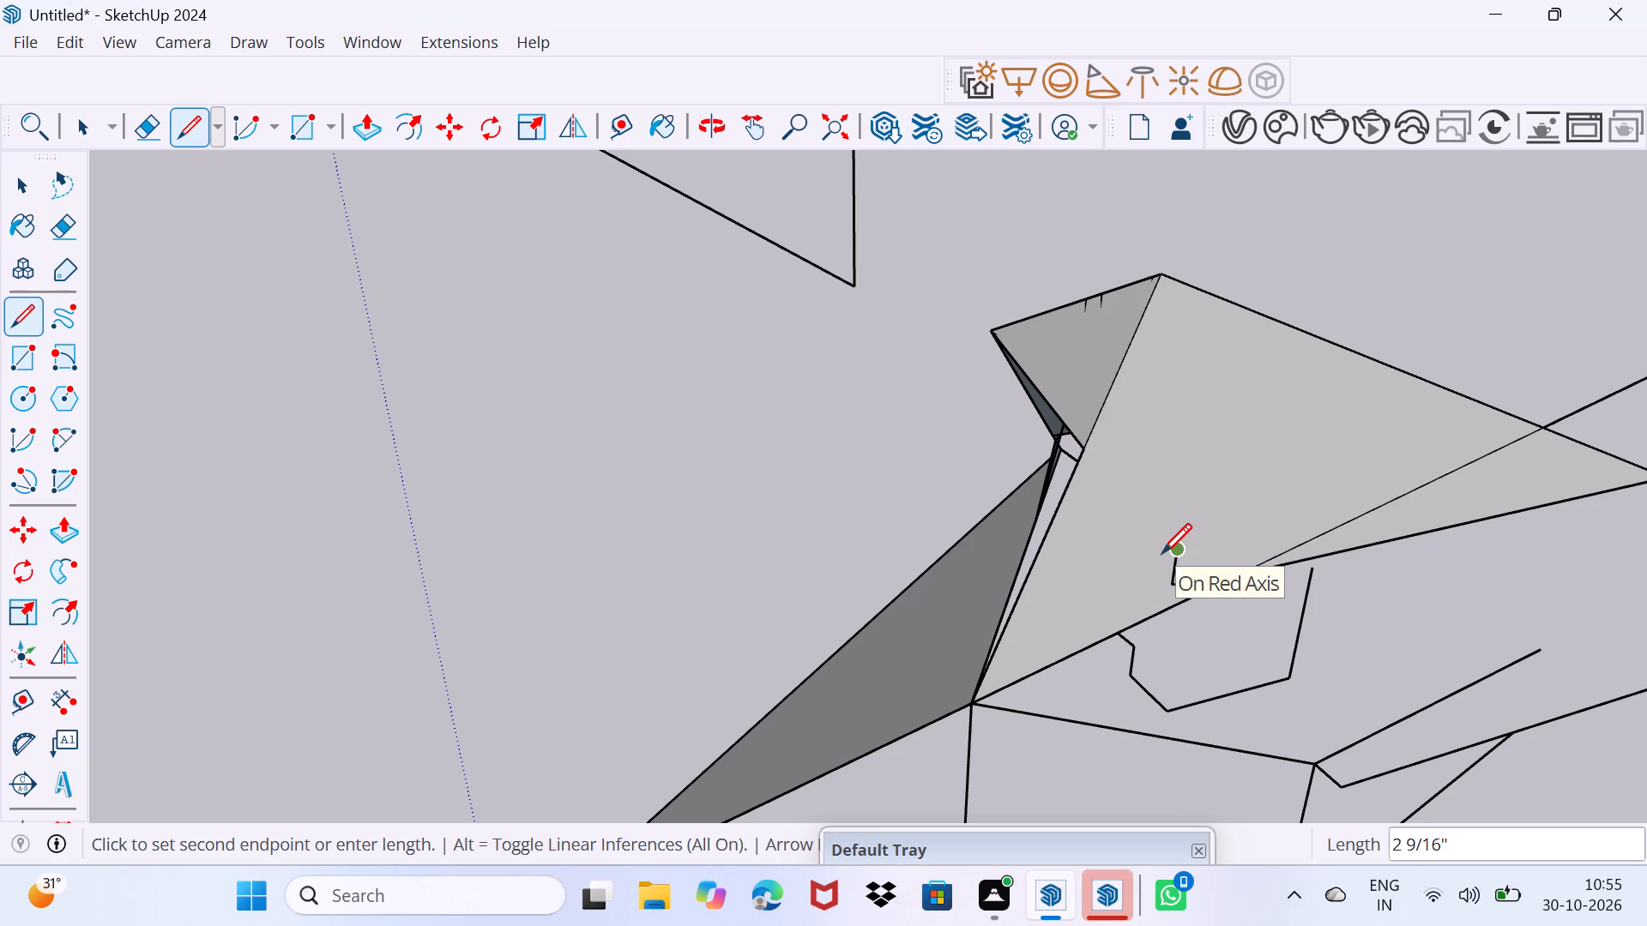
click(1161, 553)
click(1181, 527)
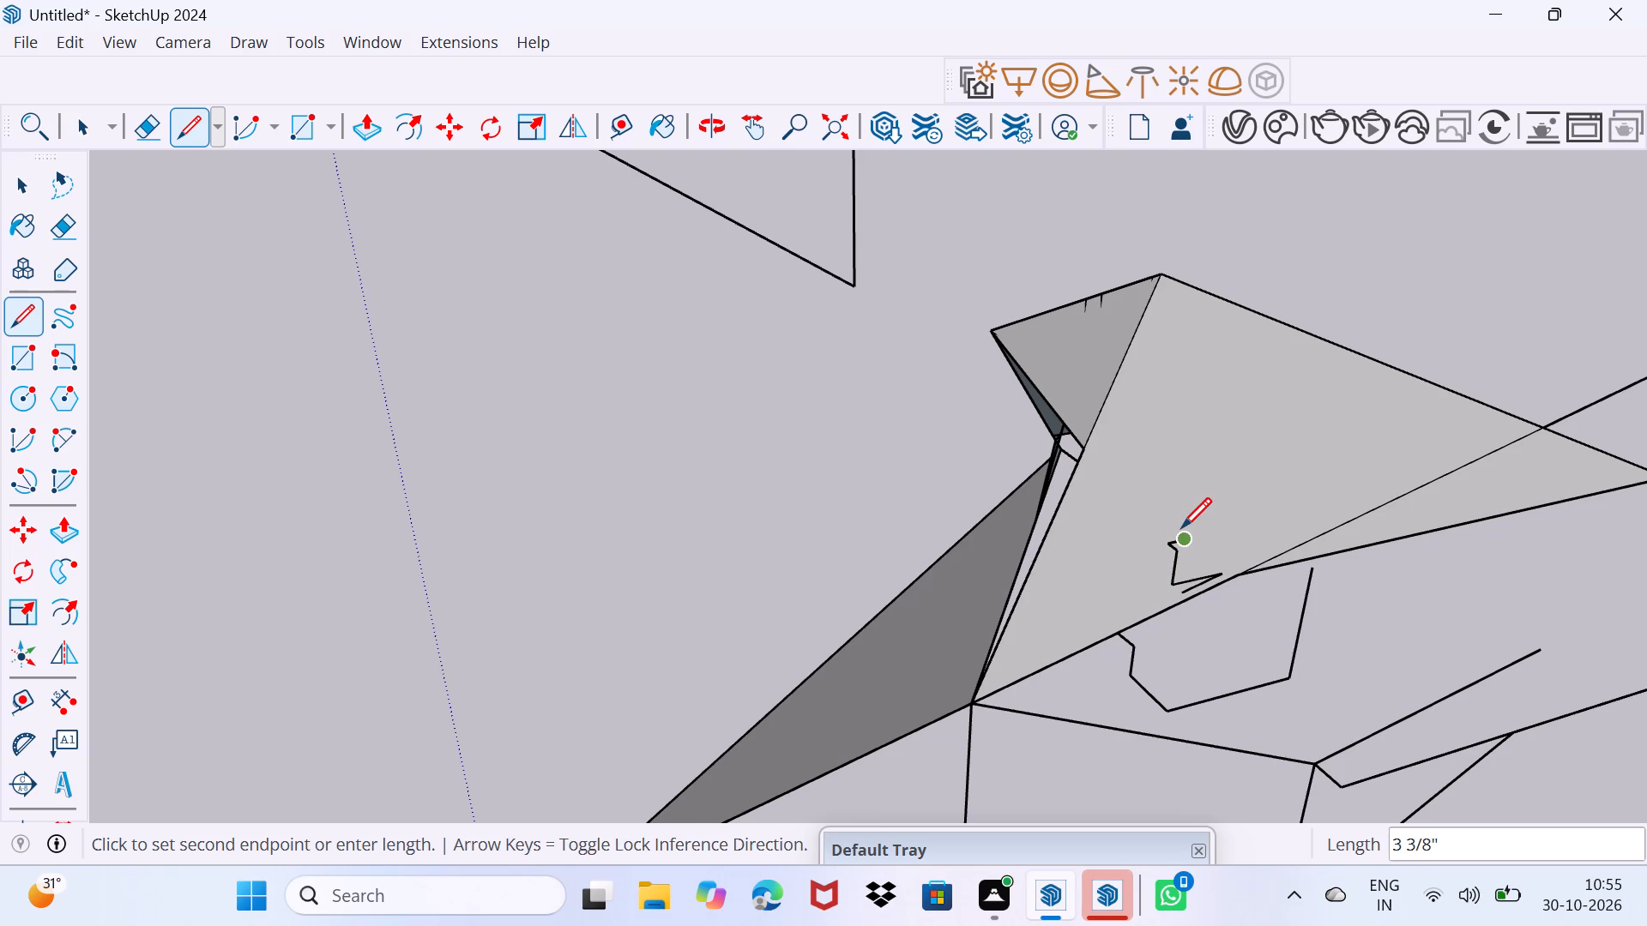
click(1181, 527)
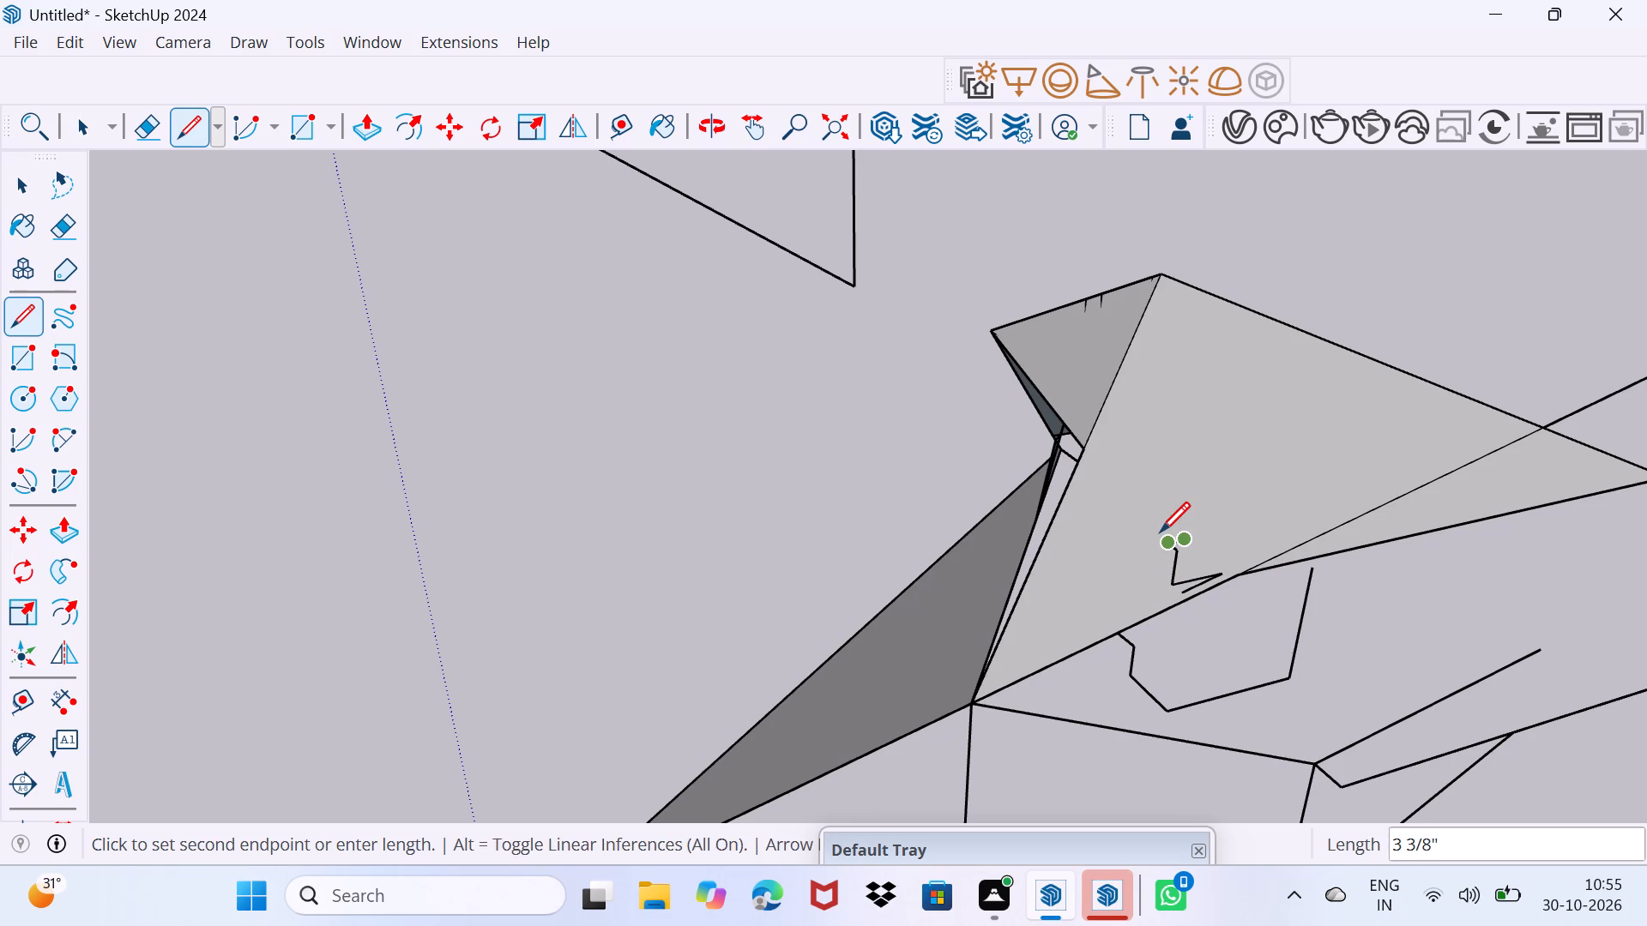
click(1160, 532)
Extend the zigzag across the large grey face with a line about 1' 3" long and two shorter segments turning upward and back.
click(1175, 538)
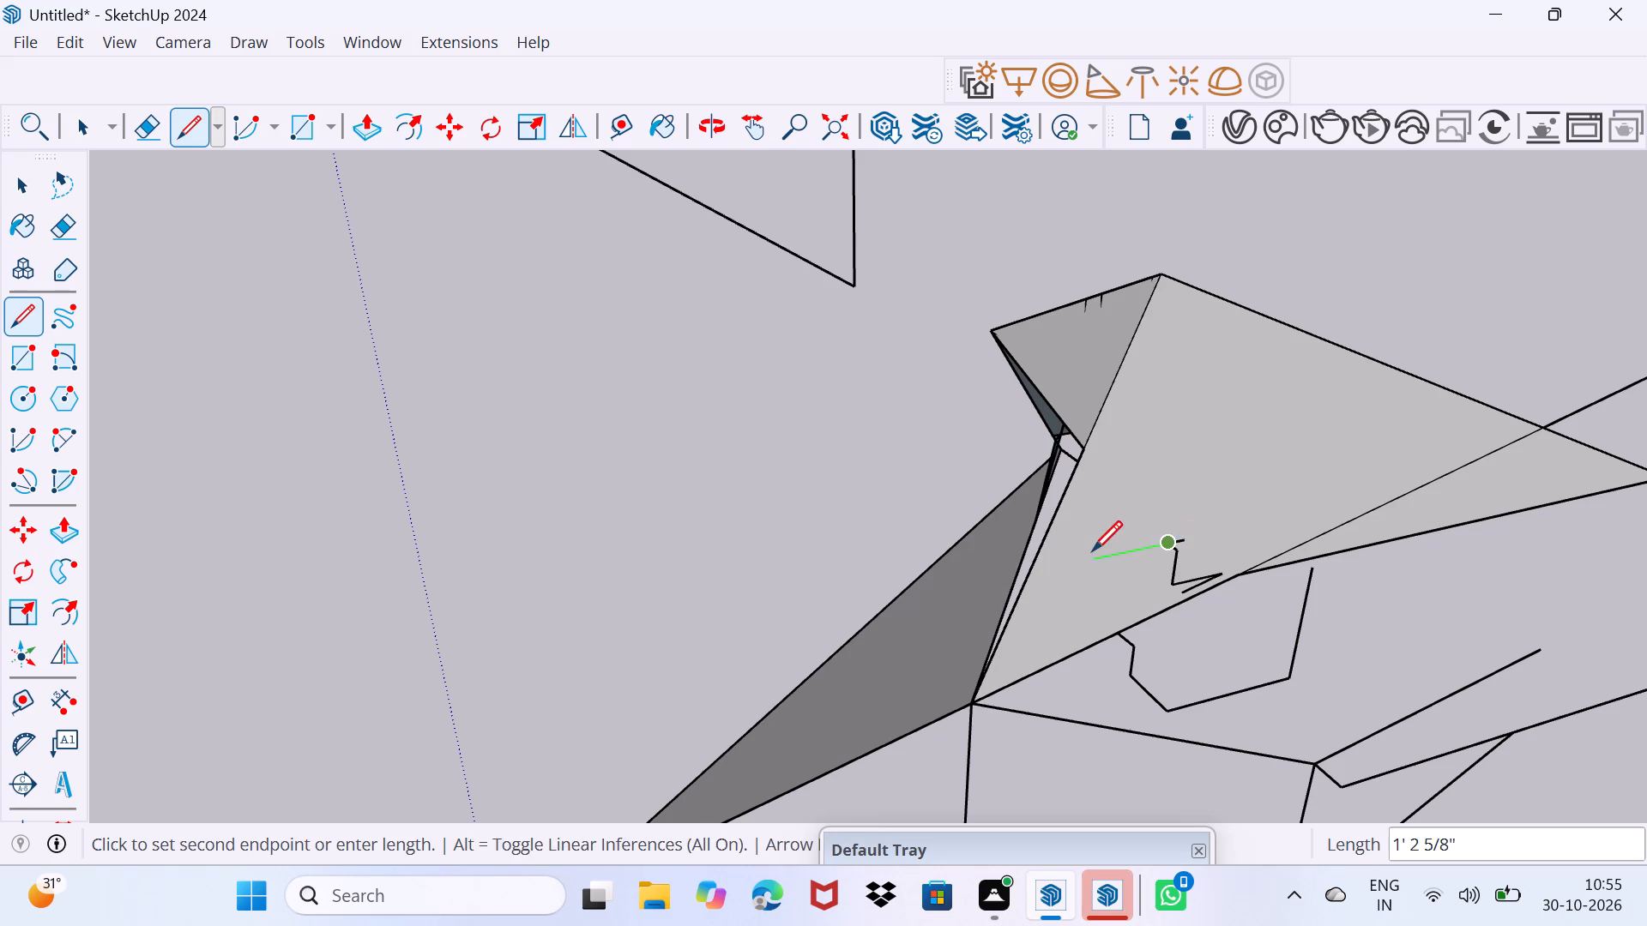
click(1092, 550)
click(1105, 522)
drag(1109, 520, 1114, 509)
click(1122, 502)
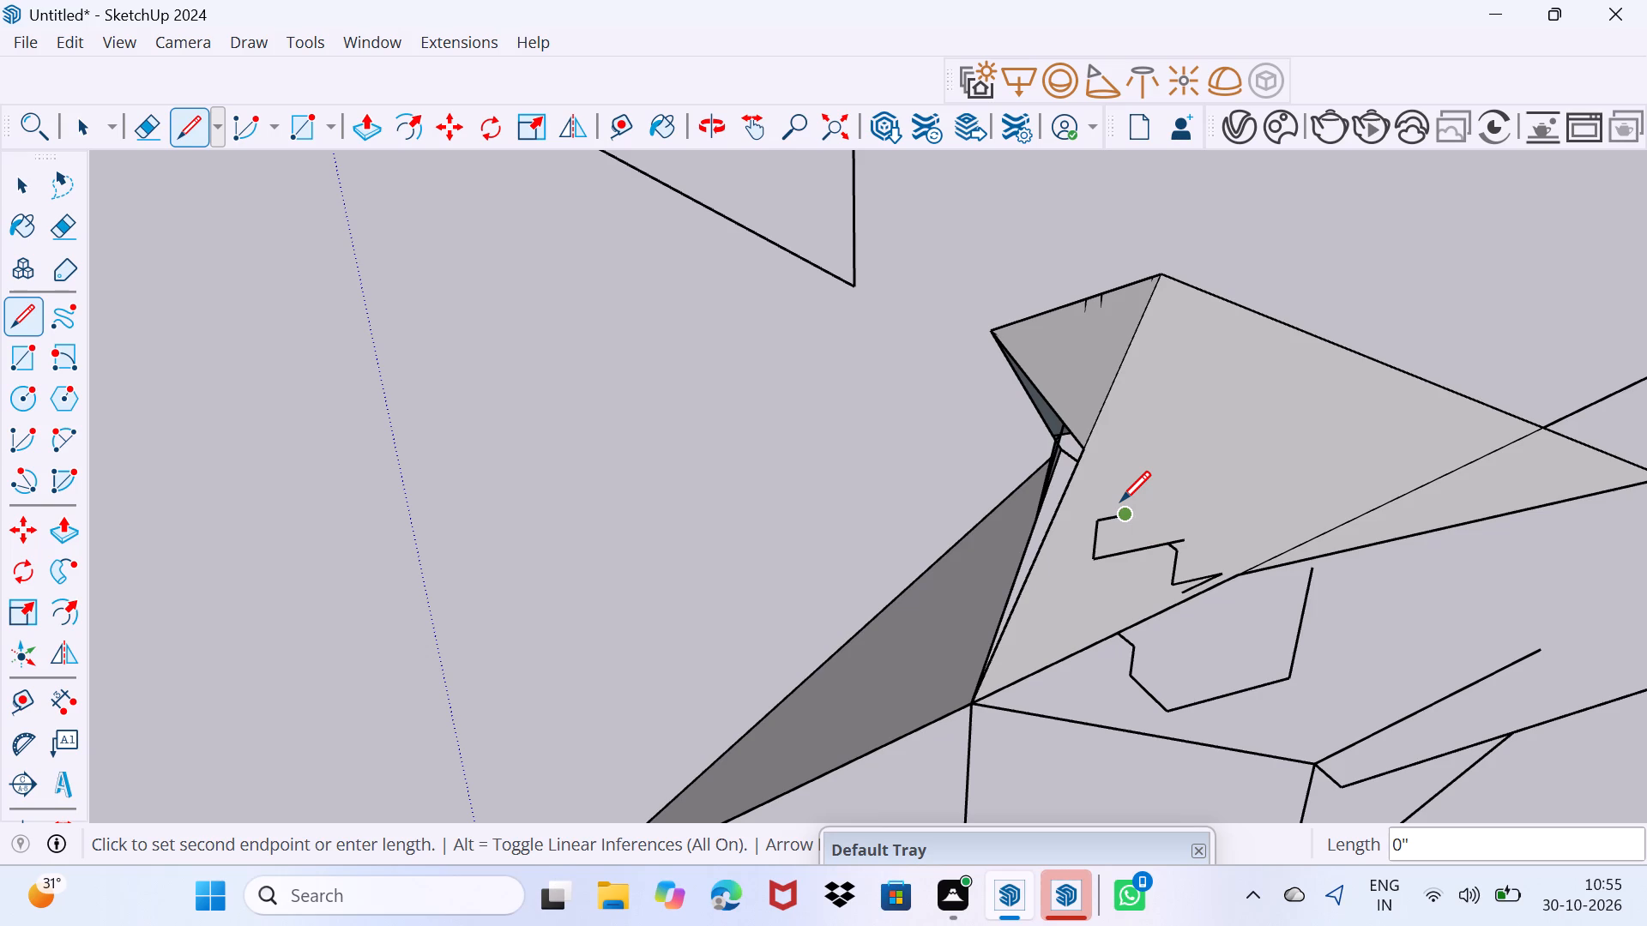
Add short lines around the zigzag's upper end, including one about 5 1/2" long back to its corner.
click(1120, 501)
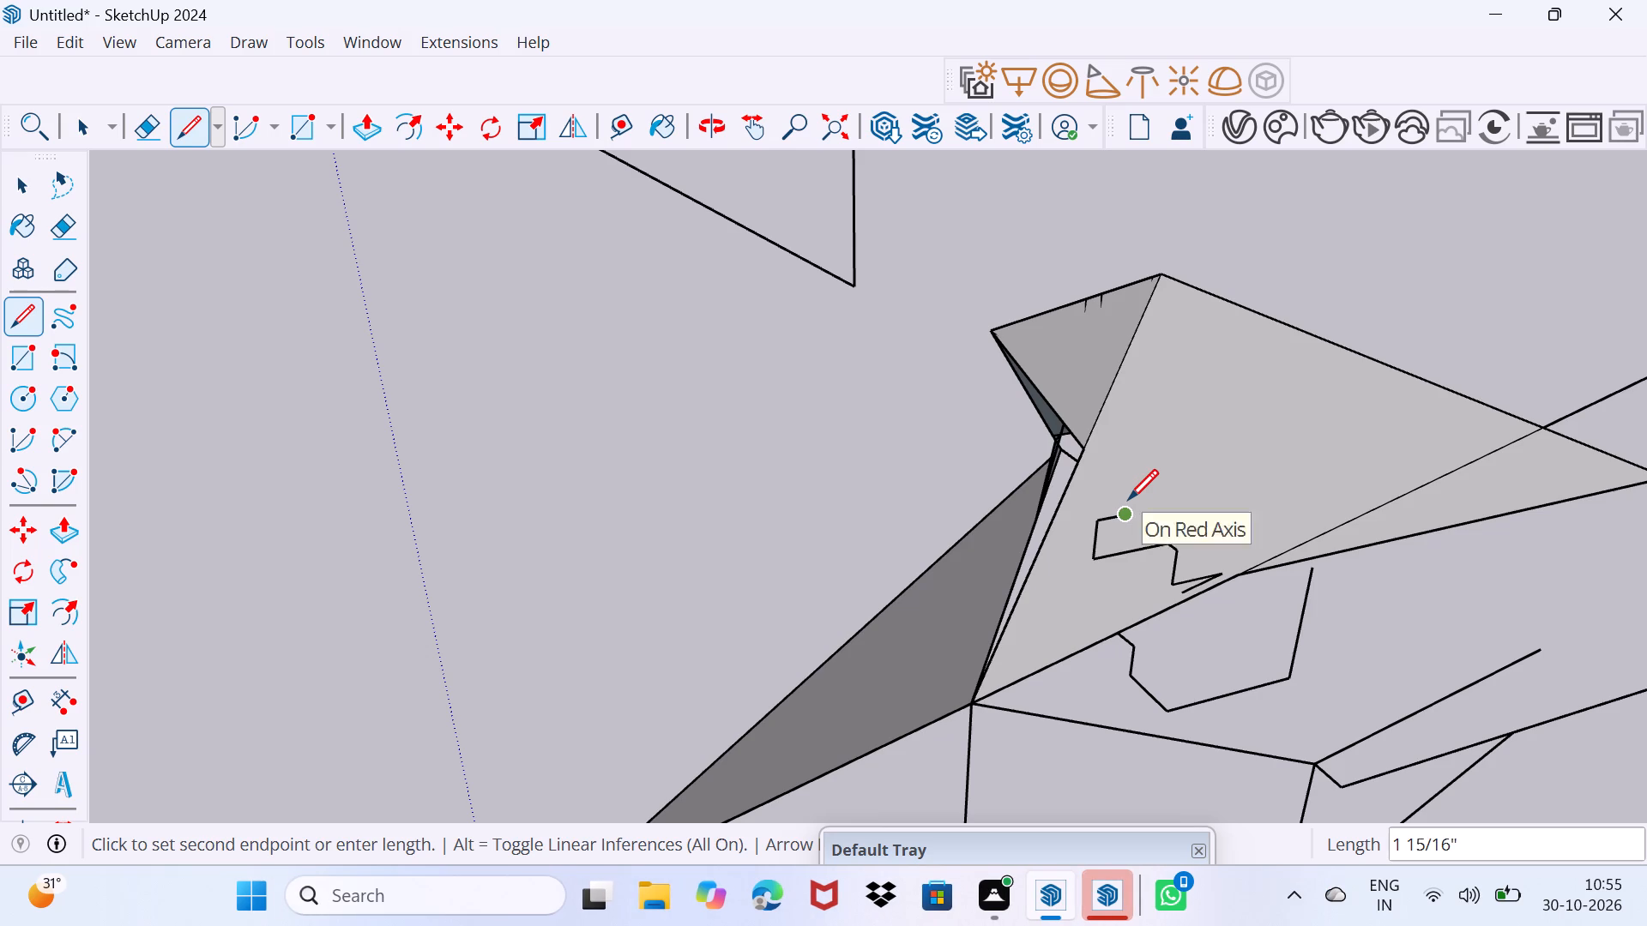
click(1128, 499)
click(1120, 510)
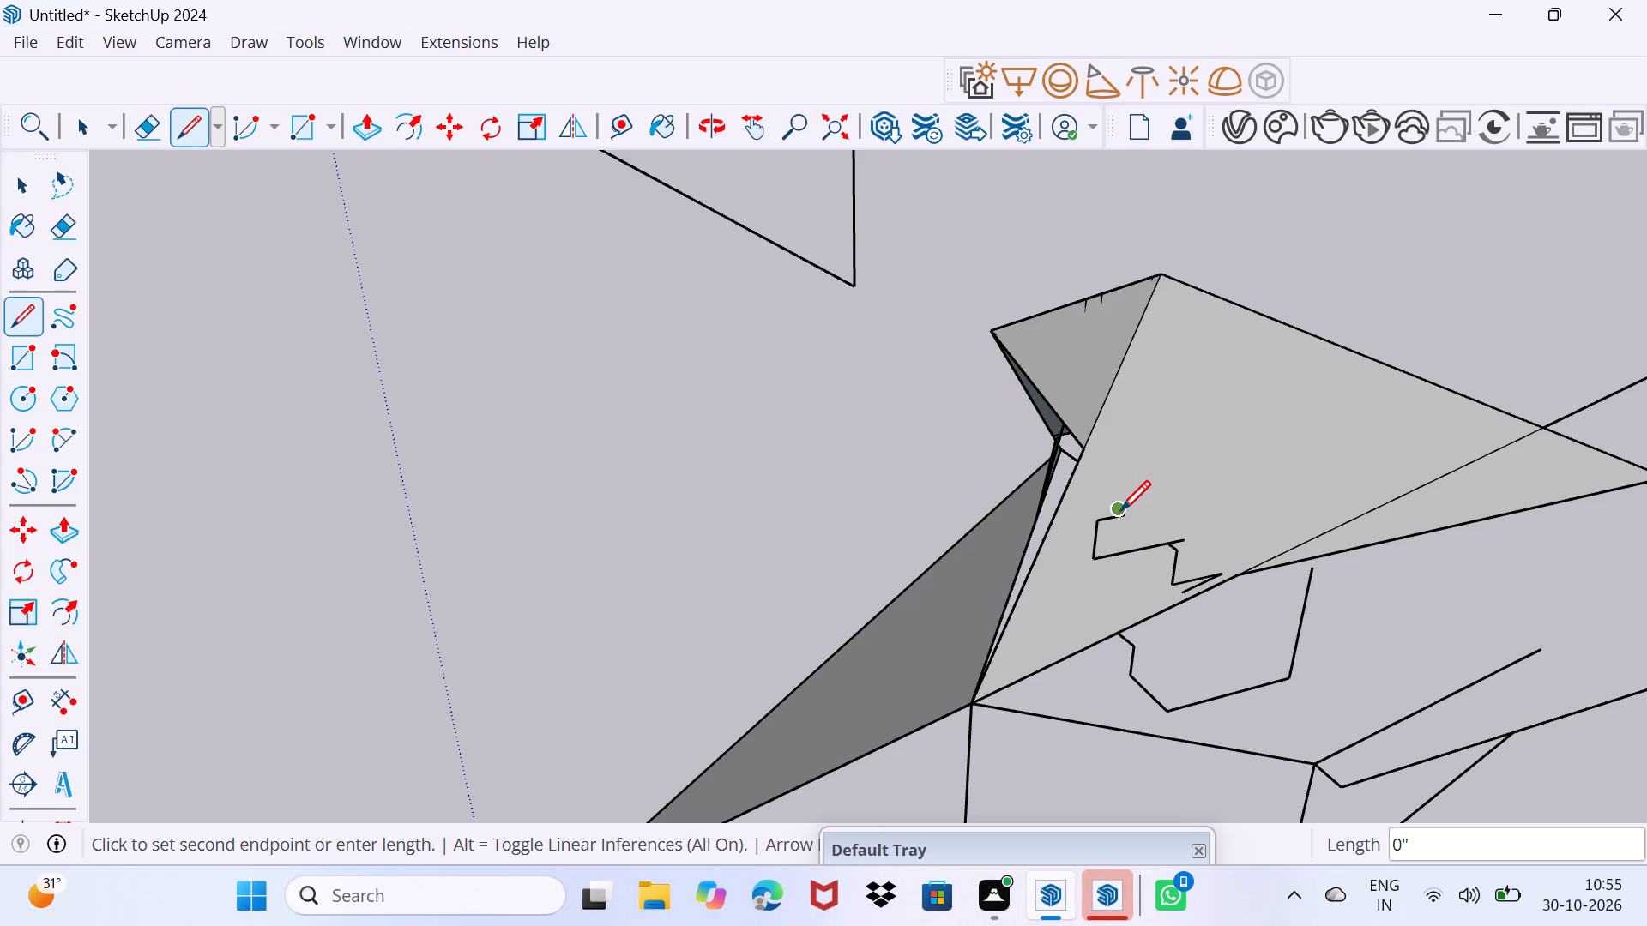
click(1108, 517)
click(1131, 505)
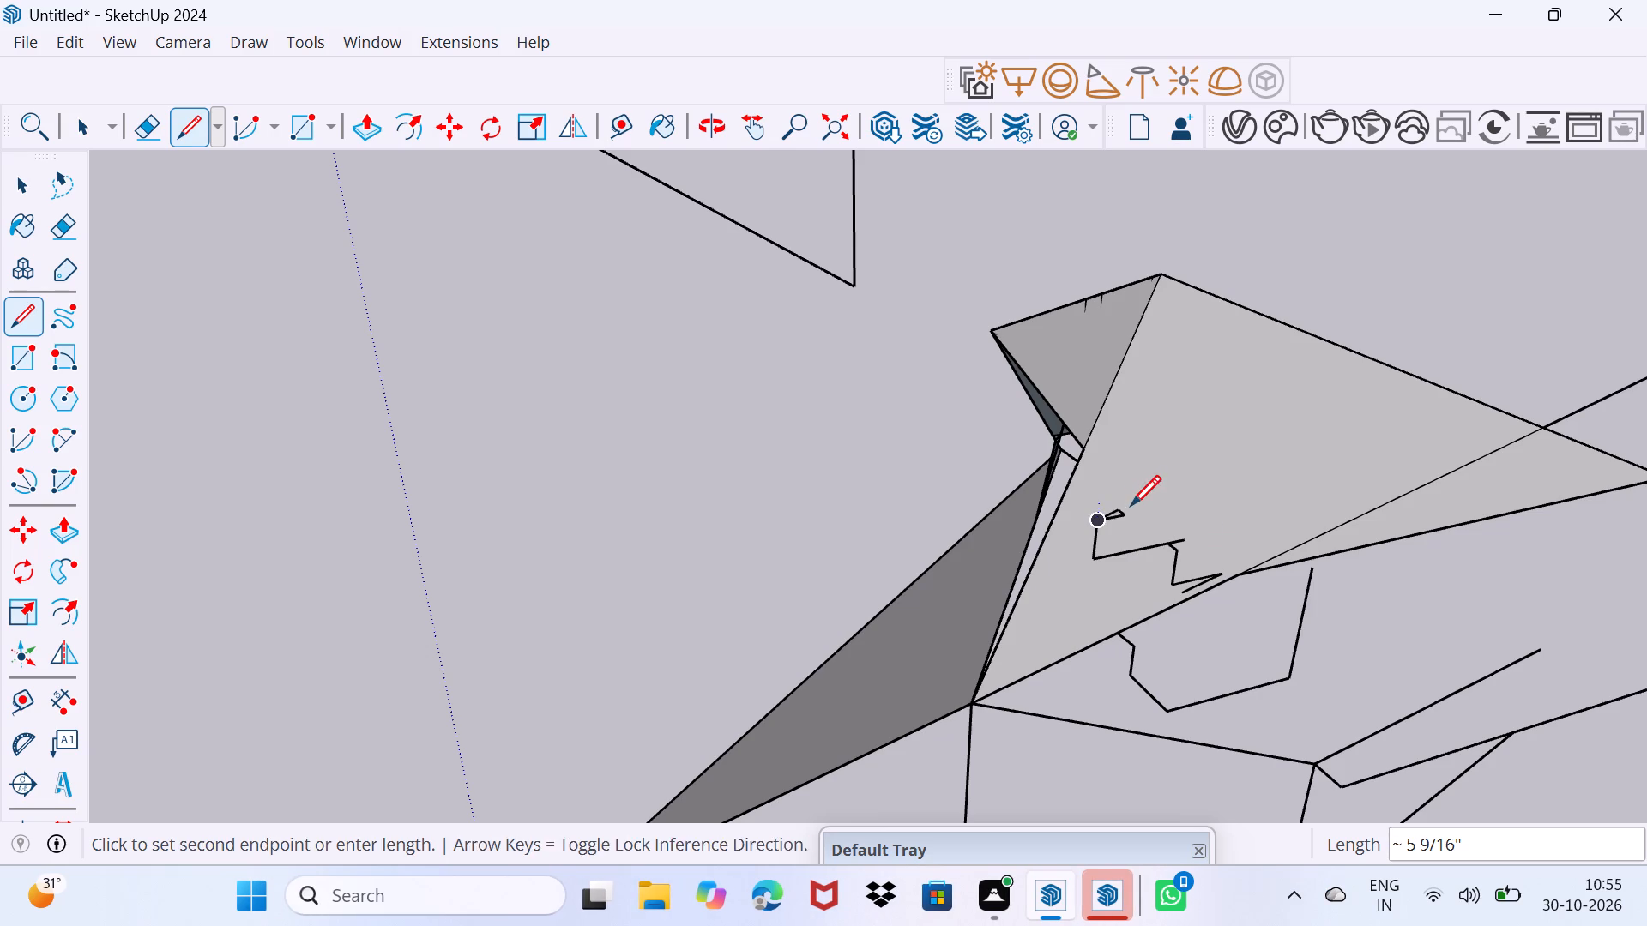
click(1113, 519)
click(1101, 526)
click(1102, 520)
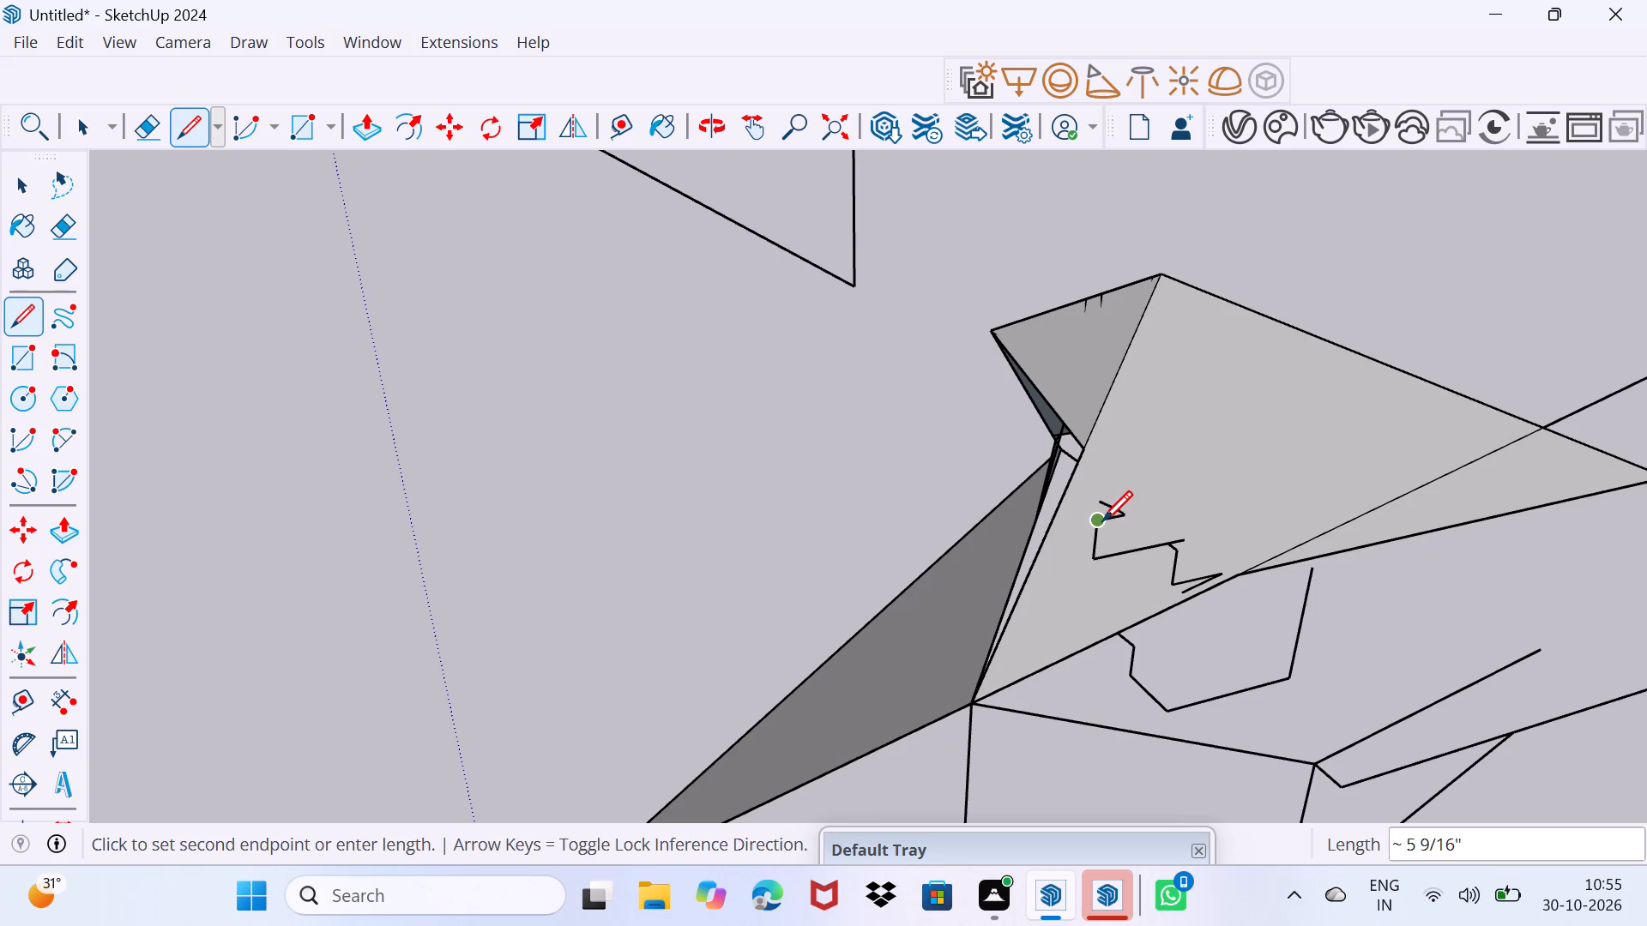
click(1111, 514)
click(1113, 509)
click(1117, 505)
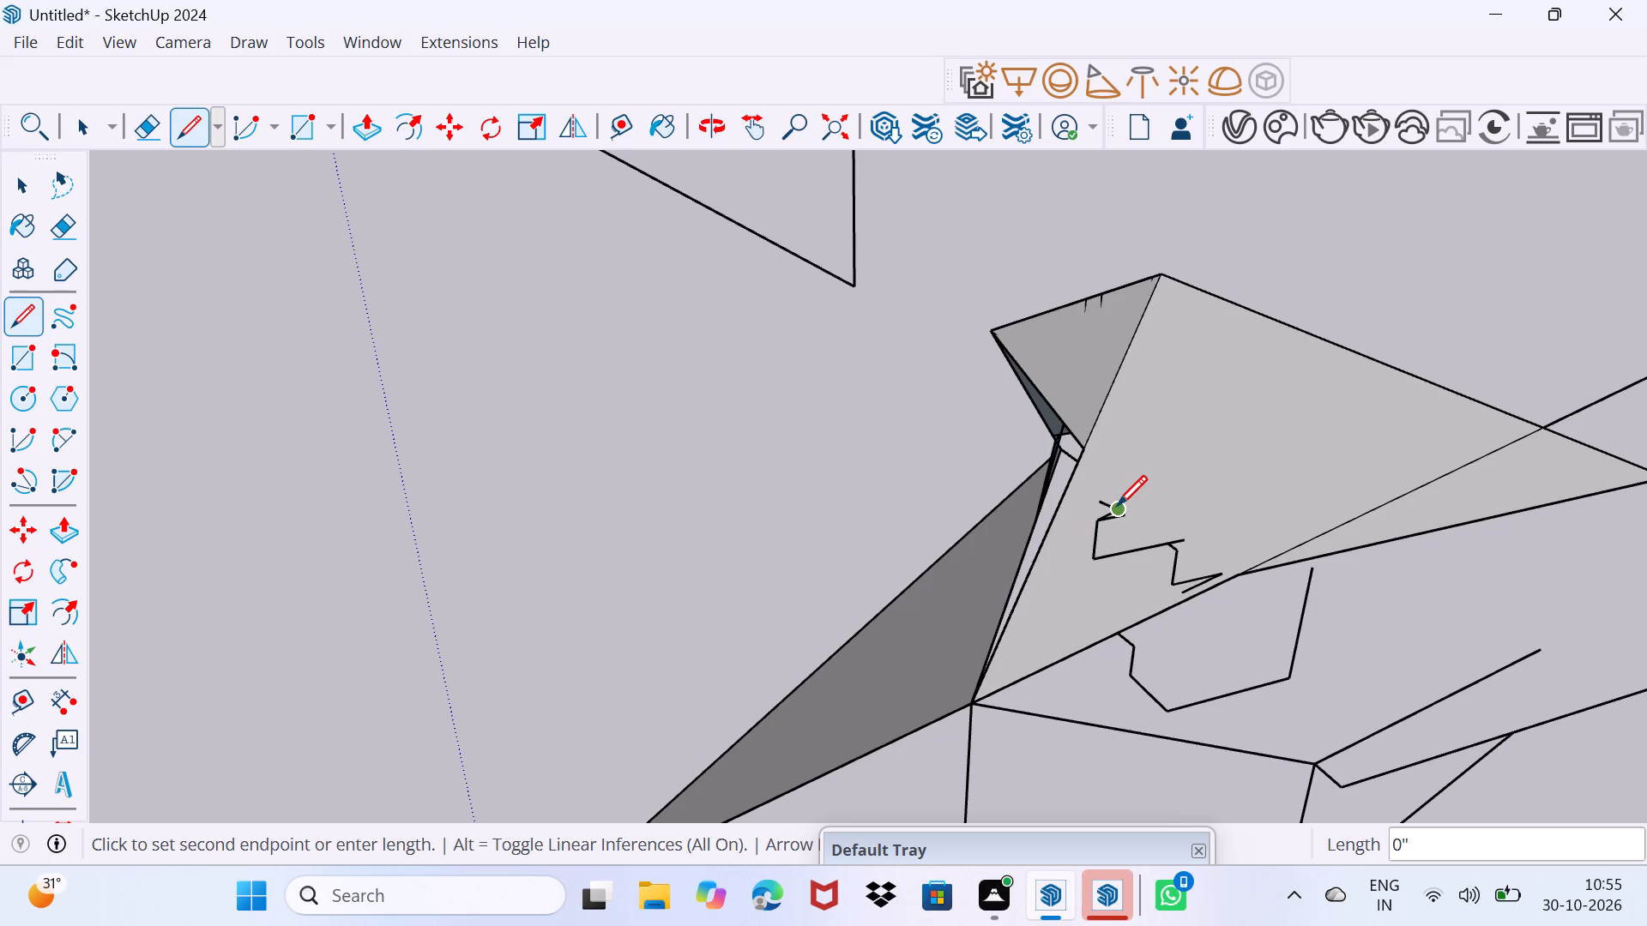
Continue the zigzag upward with short segments and close a small pointed loop with a line about 9" long.
click(1117, 505)
click(1129, 492)
click(1135, 485)
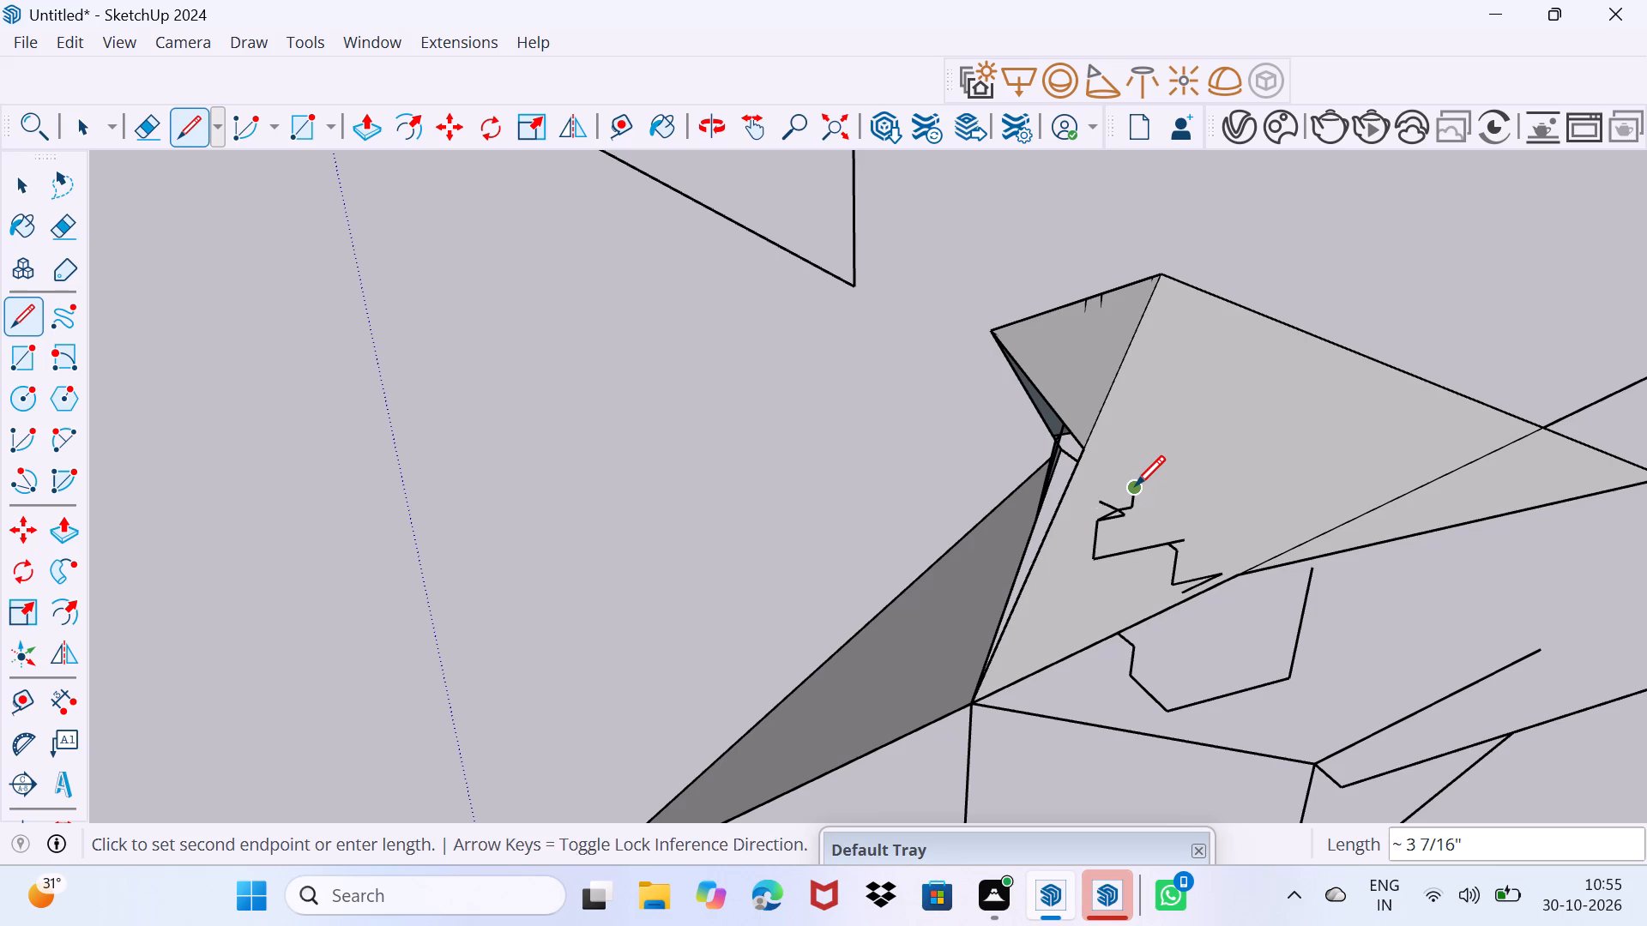
click(1137, 482)
click(1142, 476)
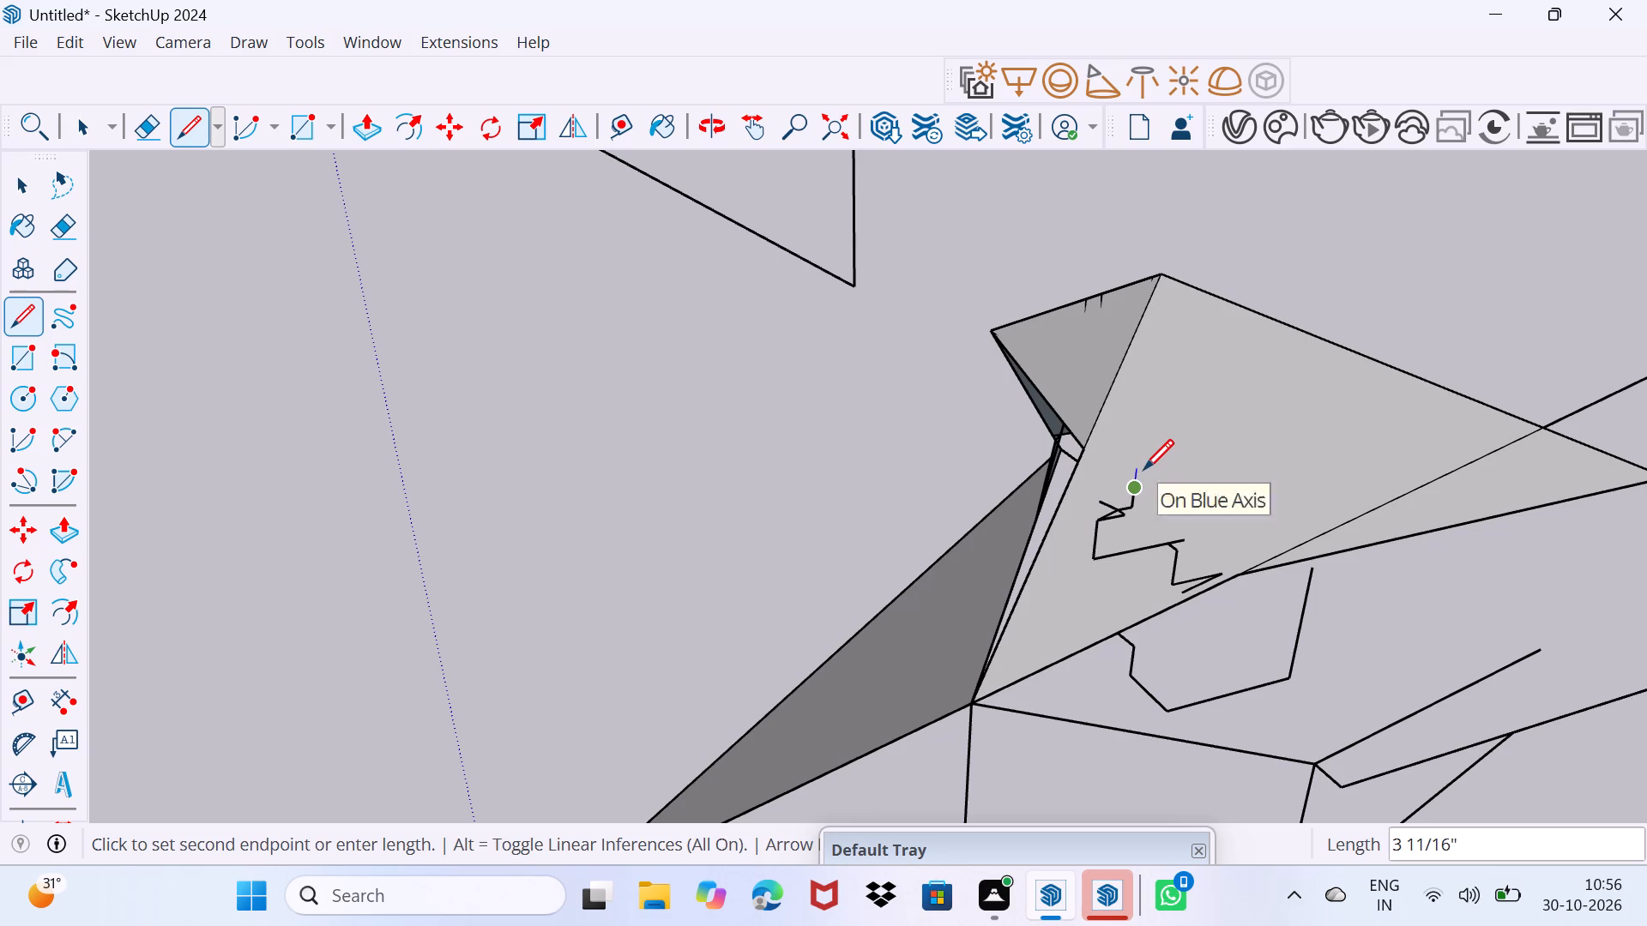
click(1143, 469)
click(1146, 462)
click(1111, 489)
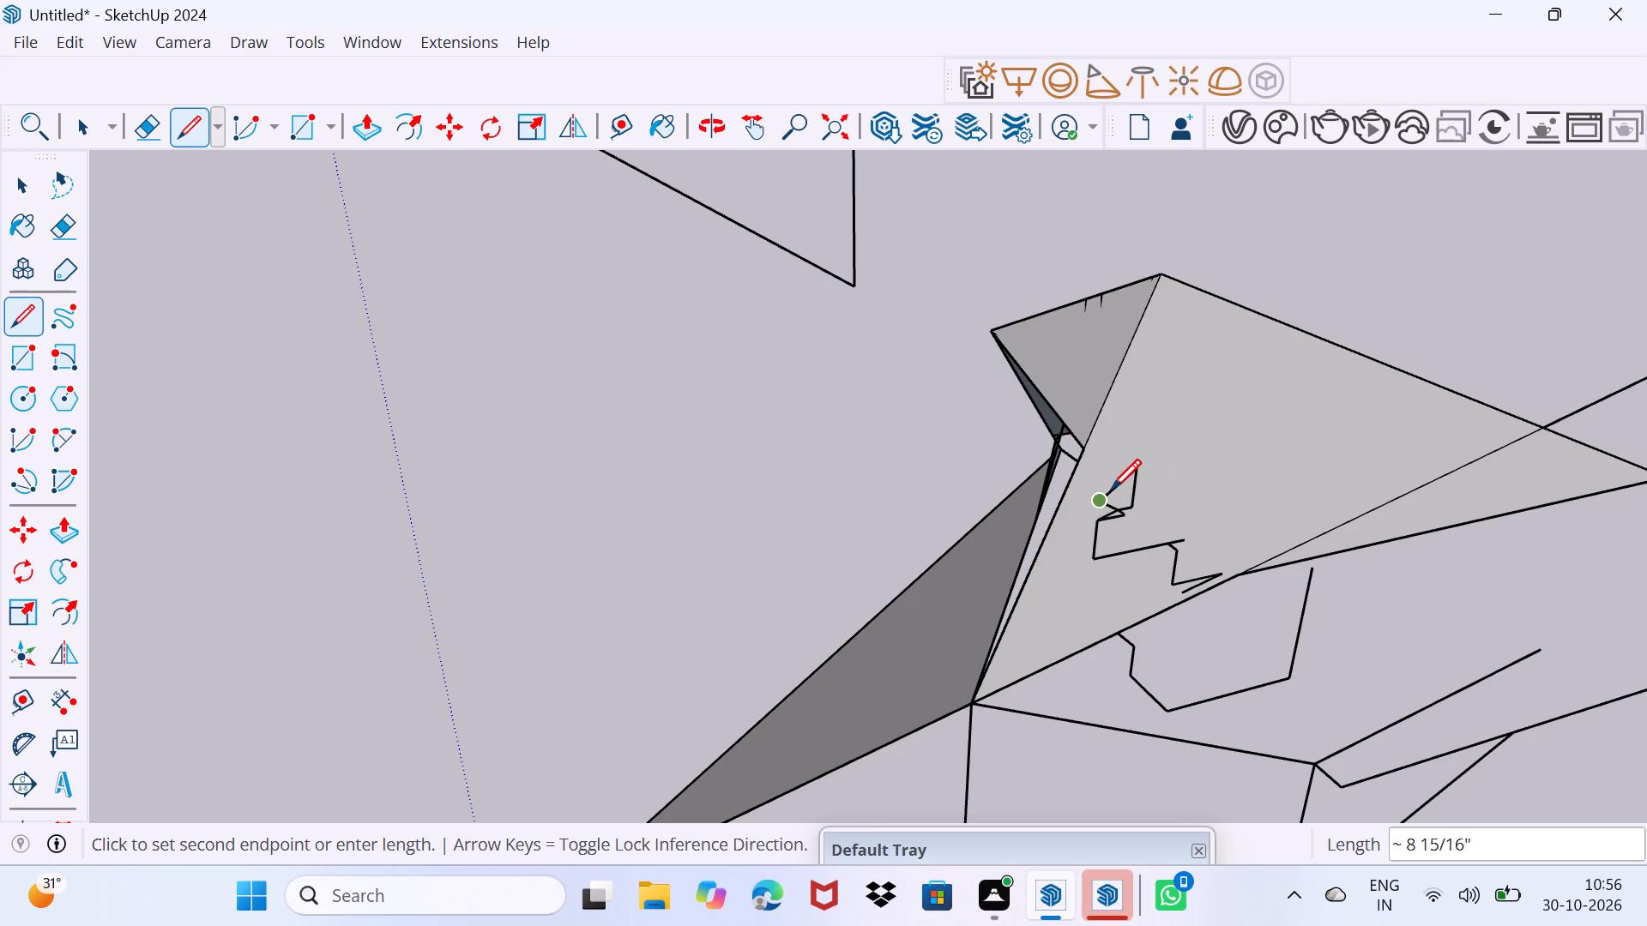
Retrace the pointed loop's edges and the line about 5 1/2" long at its base.
click(1129, 462)
click(1134, 454)
click(1129, 462)
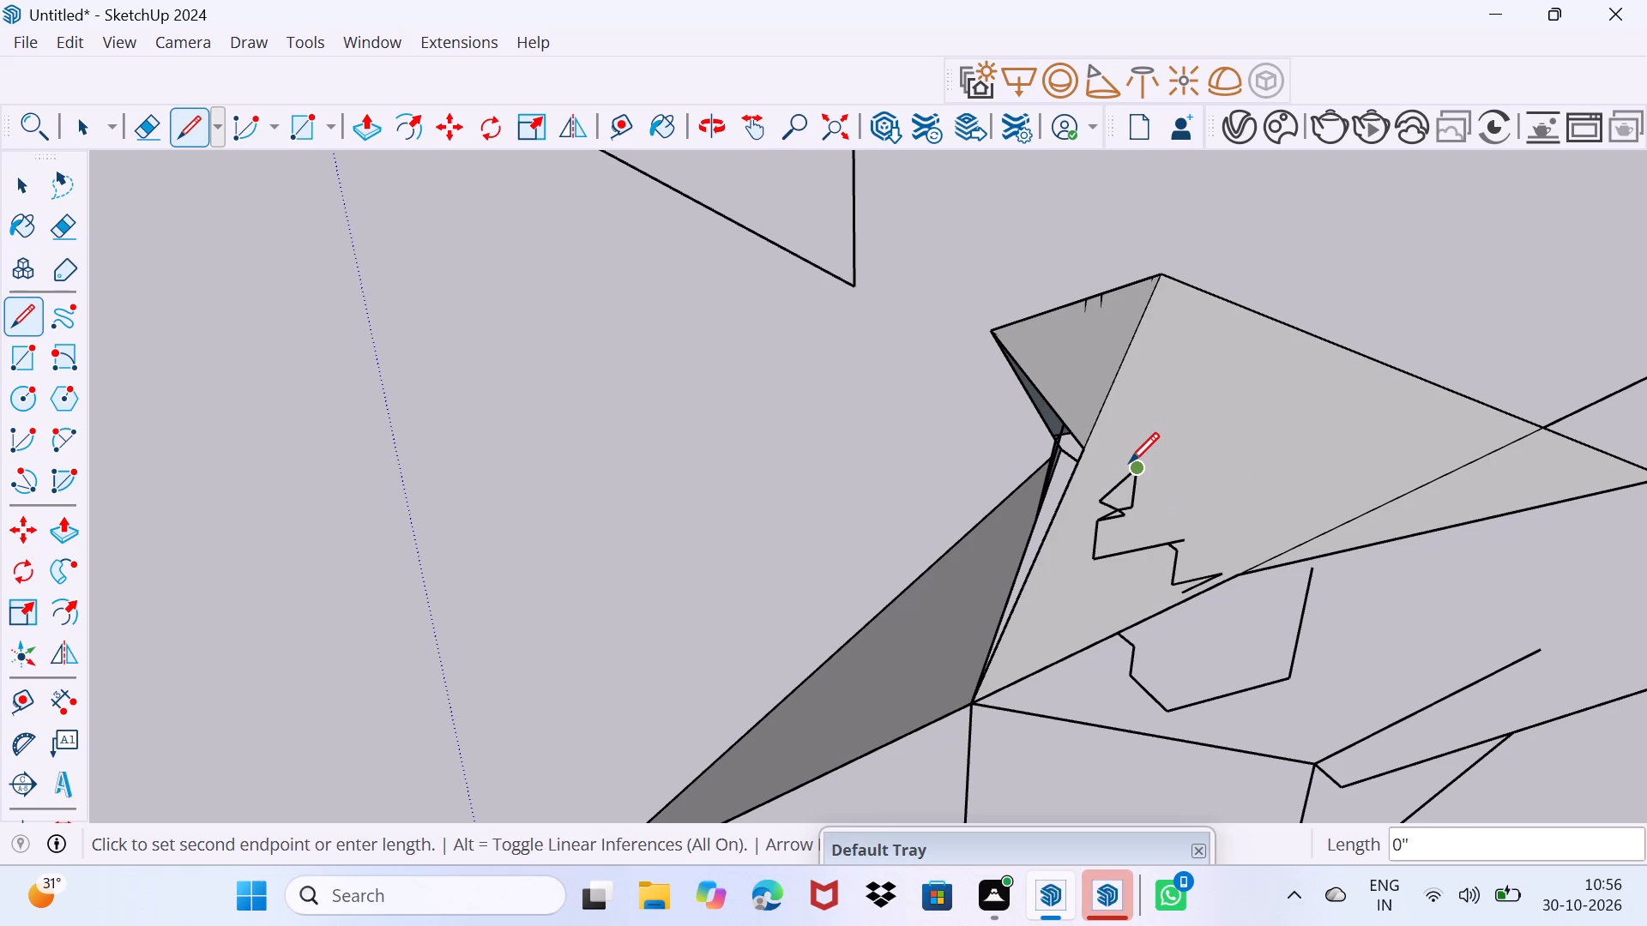
click(1137, 461)
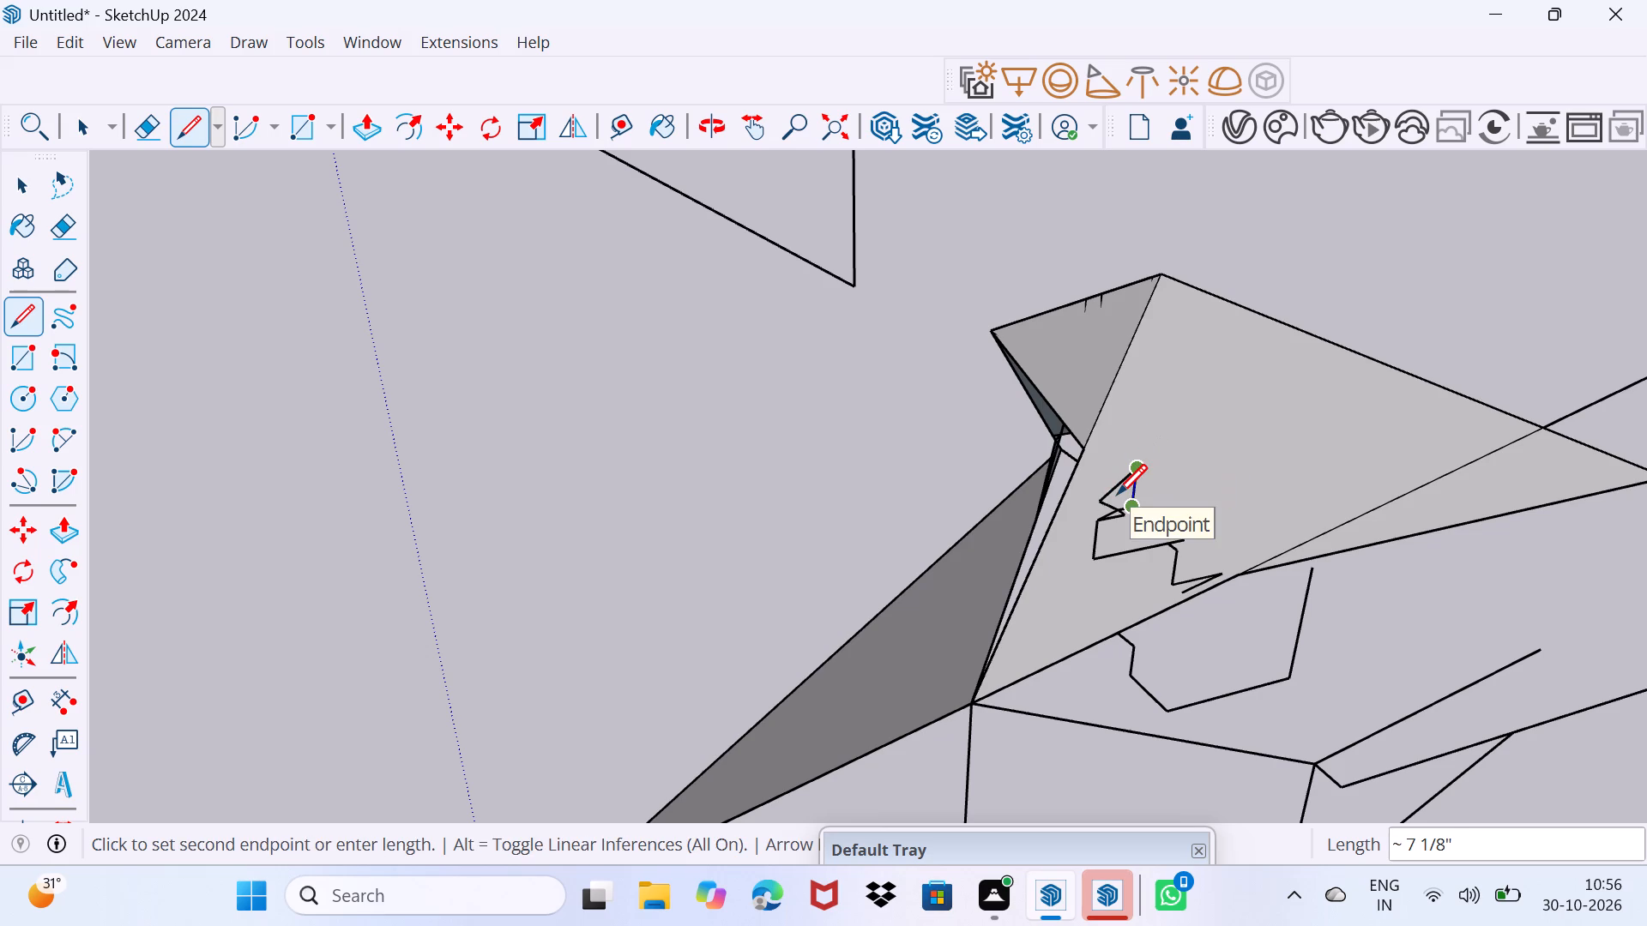
click(1117, 494)
click(1122, 509)
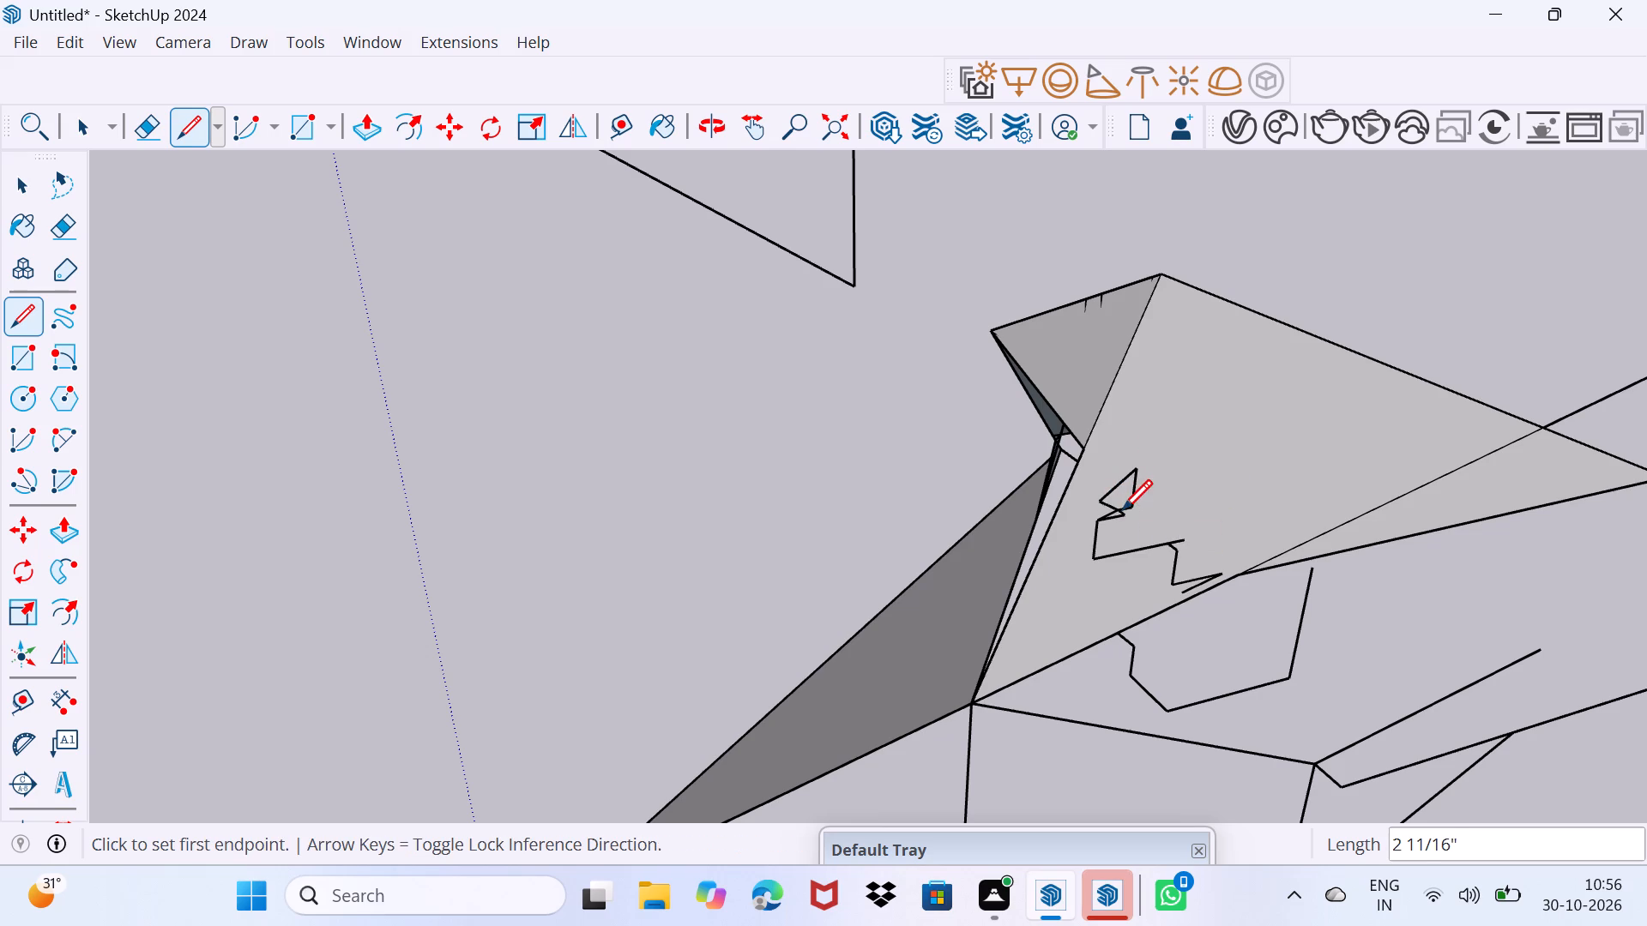
click(1122, 509)
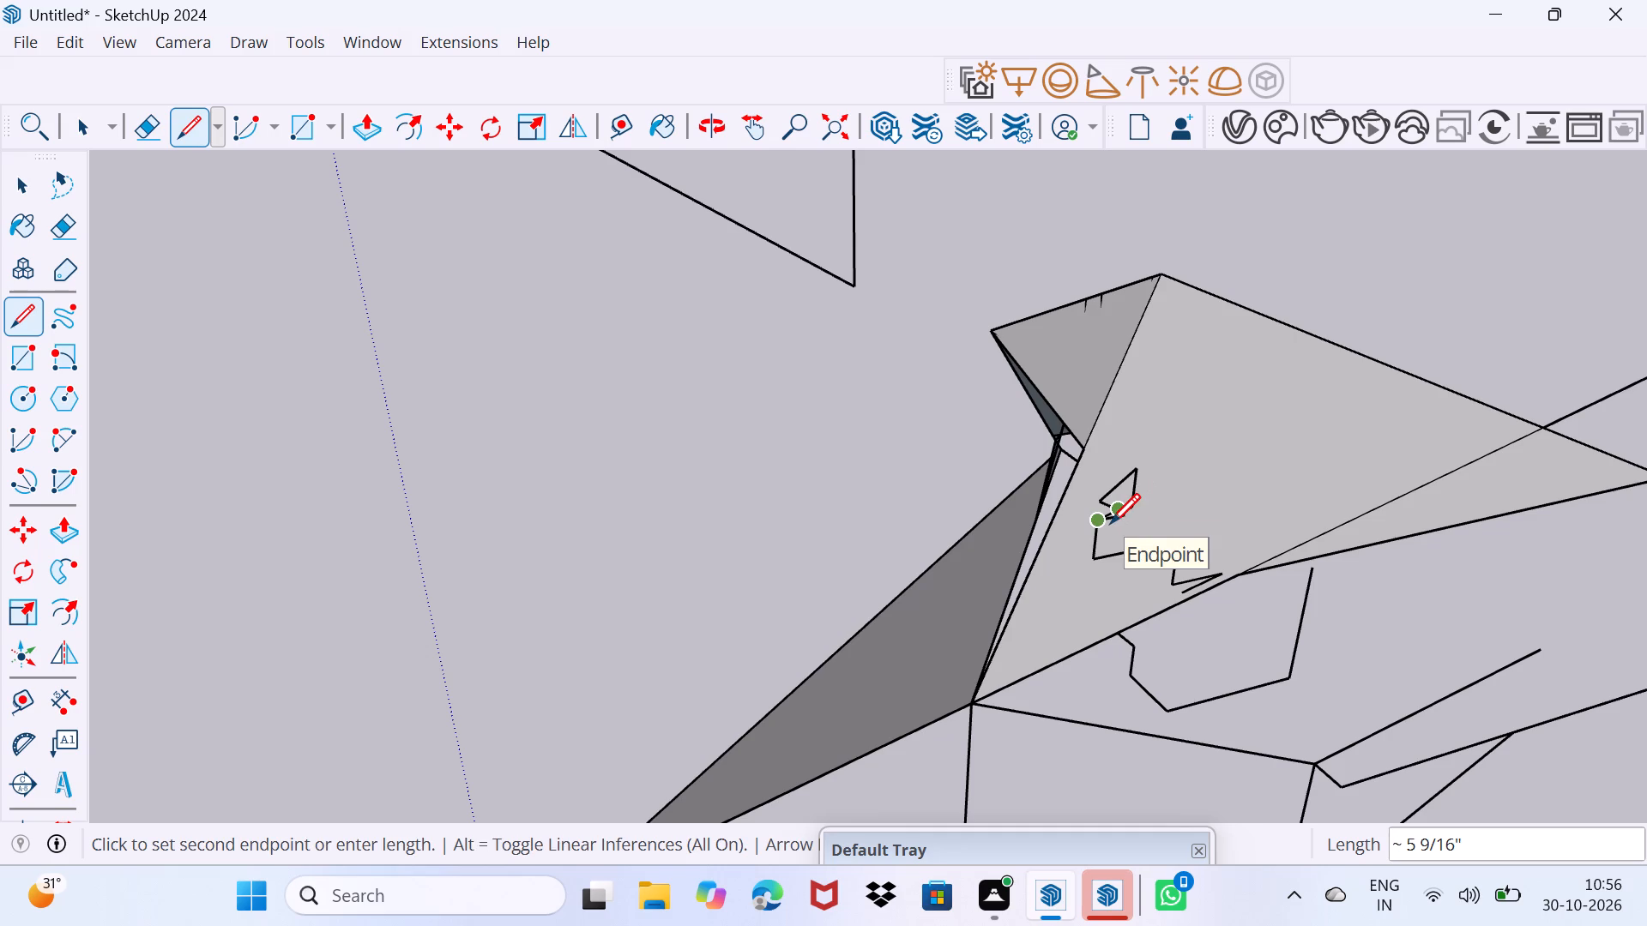
click(1110, 523)
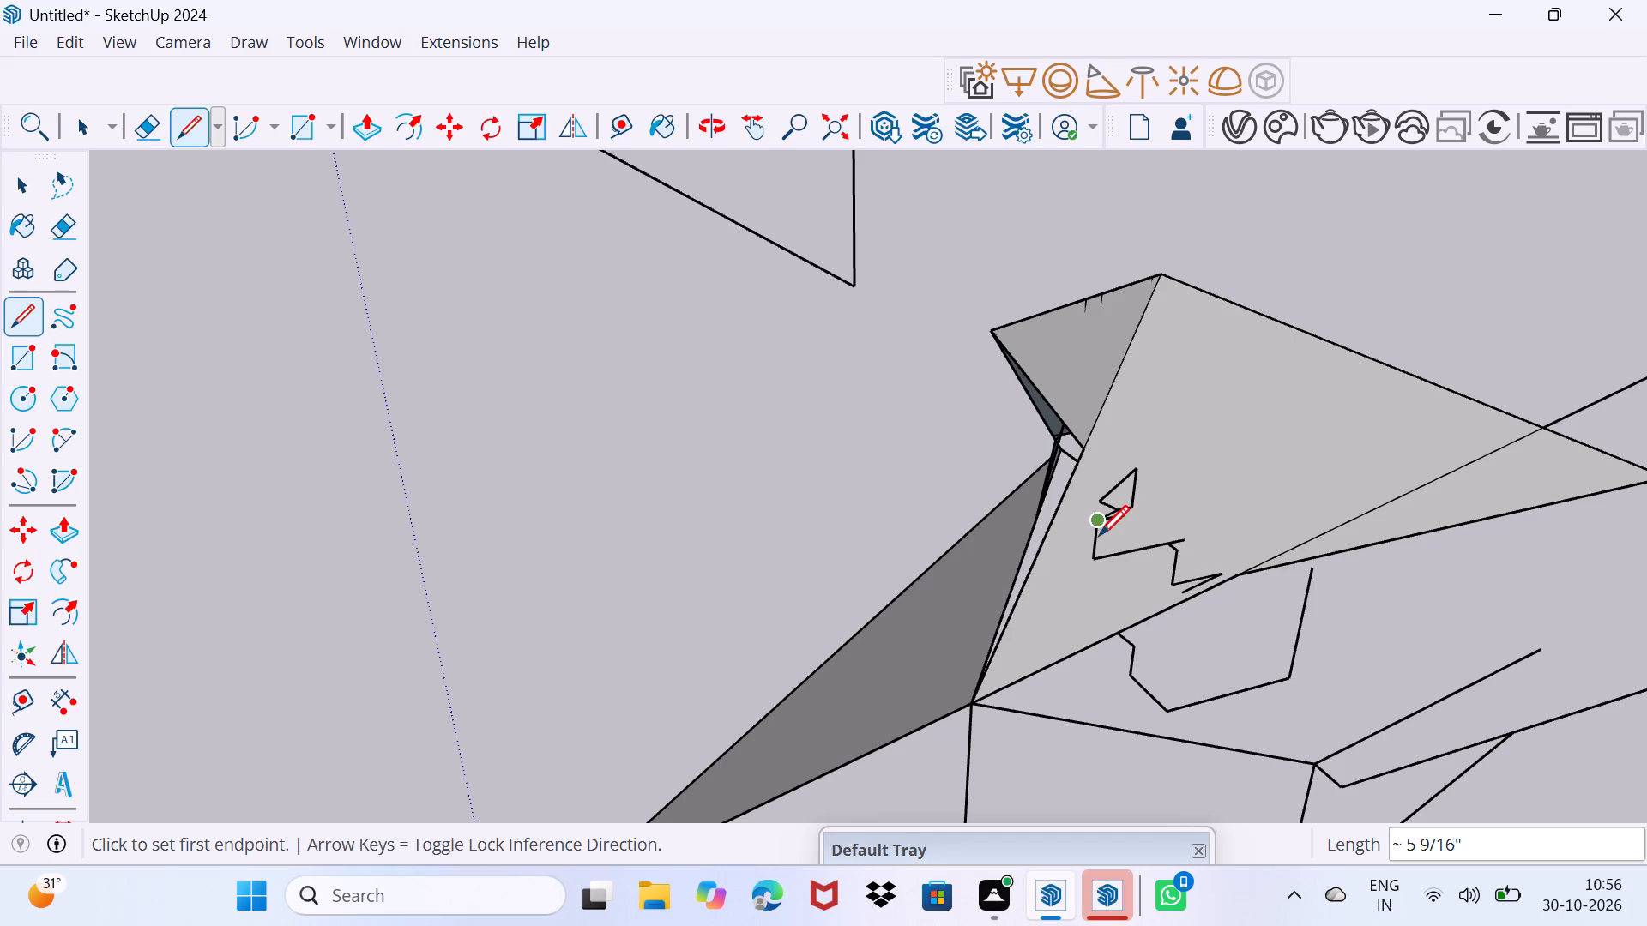
Draw a line about 8 13/16" long across the pointed loop from its base corner and one about 4 3/8" back inside it.
click(1099, 535)
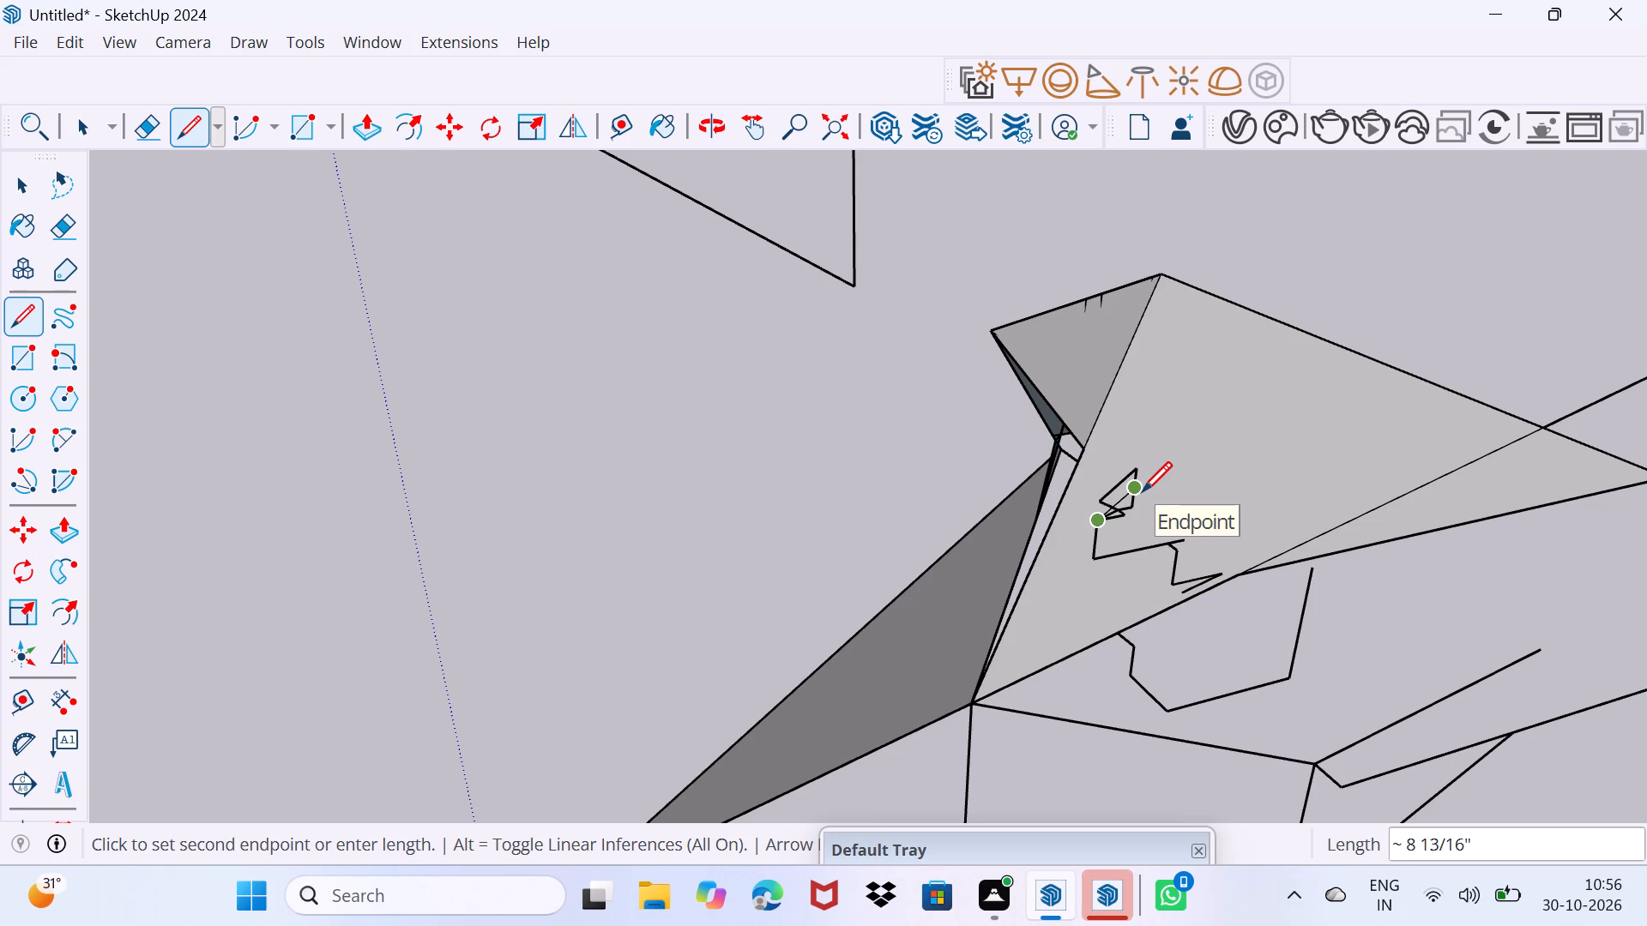
click(1142, 491)
click(1144, 484)
click(1131, 495)
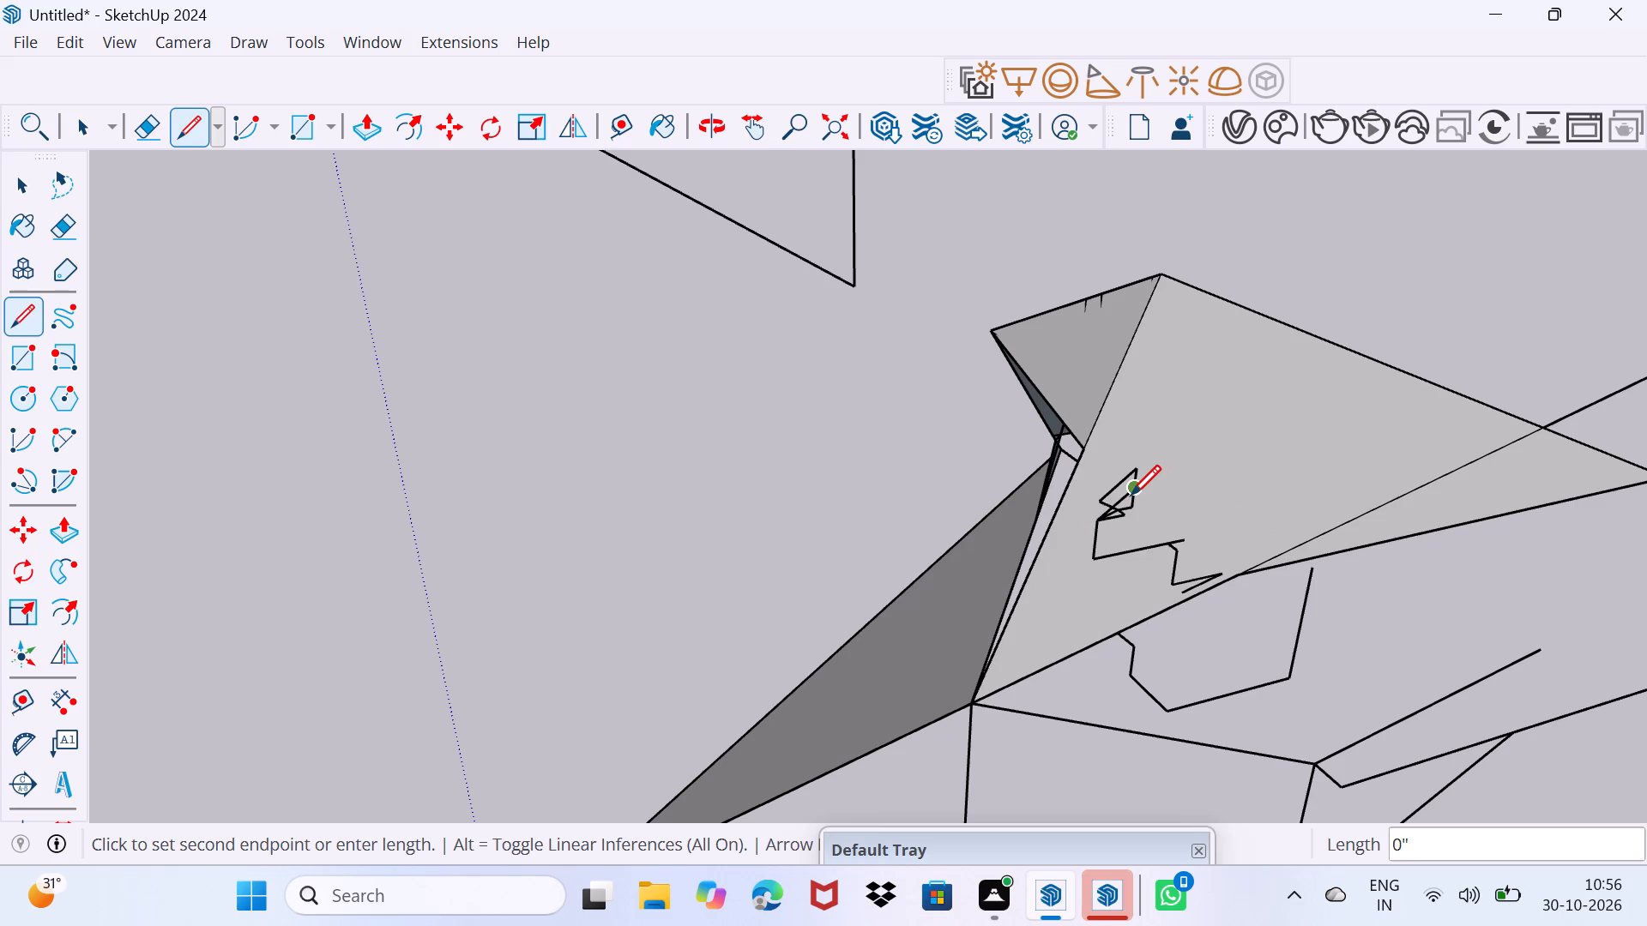
click(1121, 507)
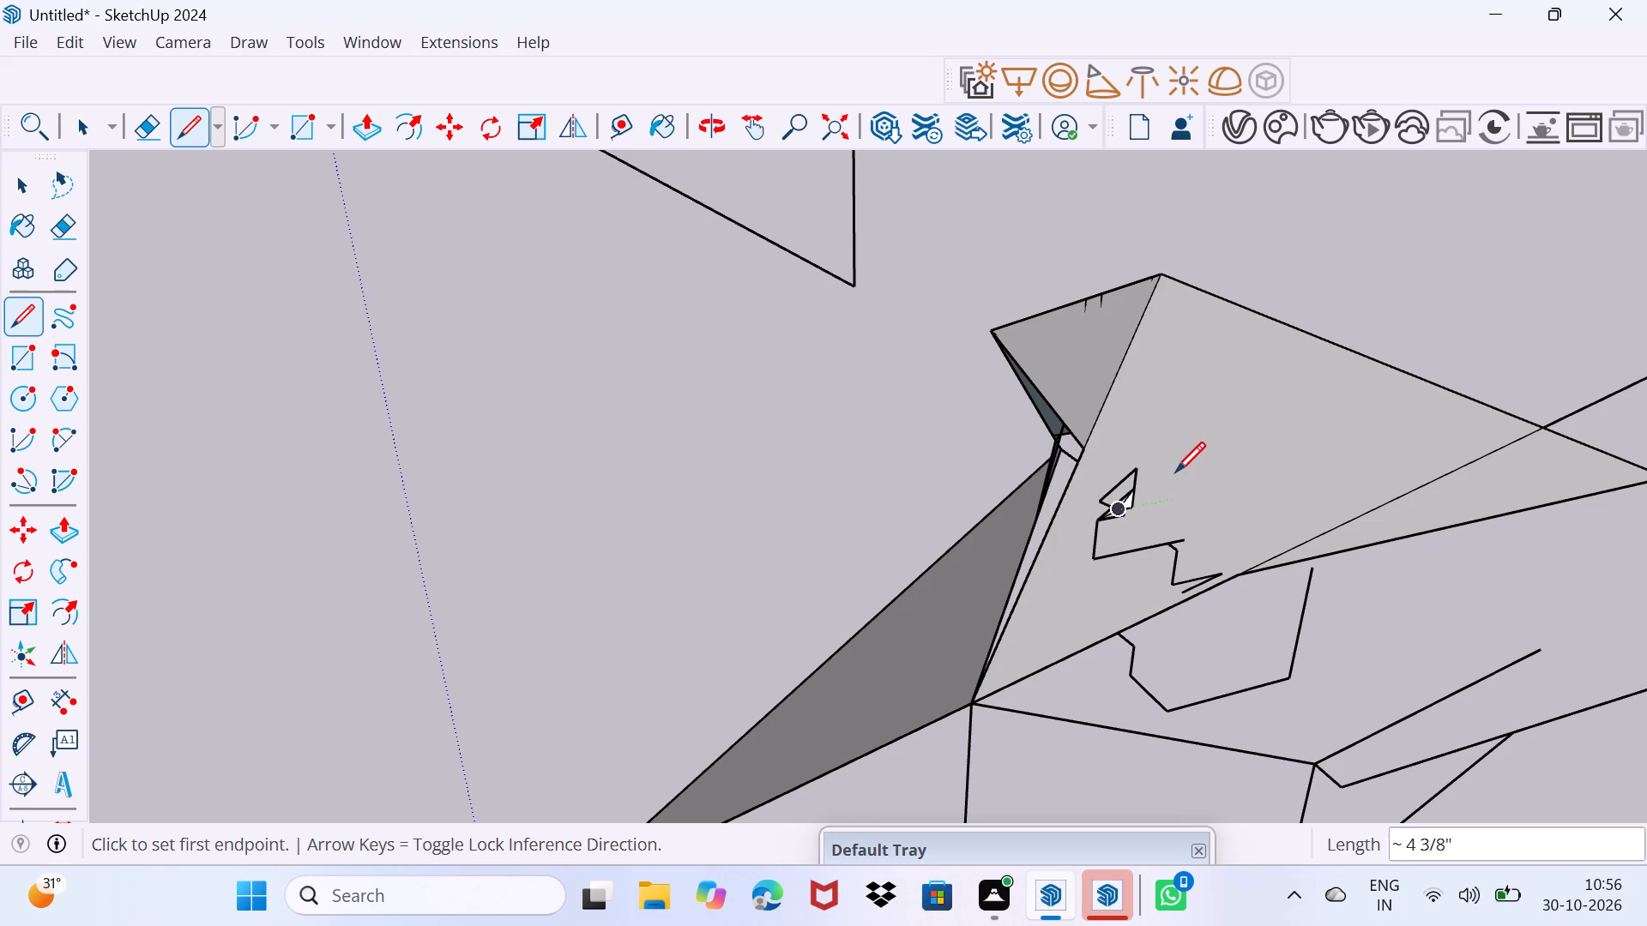
Sketch a small arrow-shaped outline beside the pointed loop, with edges including ones about 5 1/8" and 5 1/2" long.
click(1175, 472)
click(1163, 484)
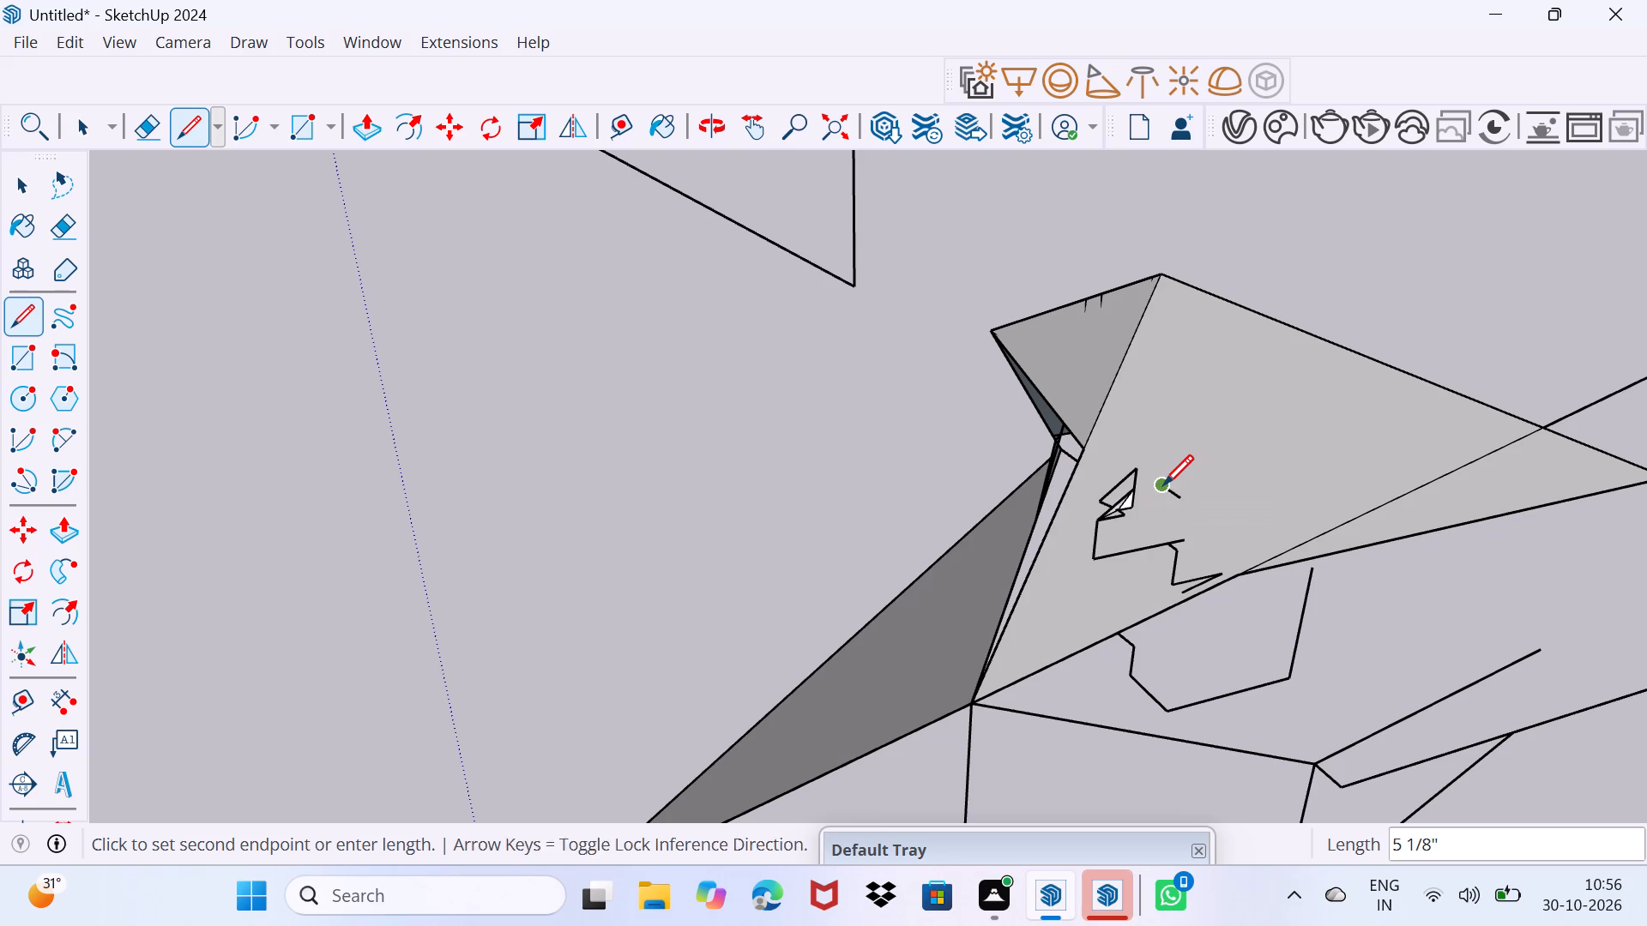
click(1207, 468)
click(1190, 487)
click(1161, 506)
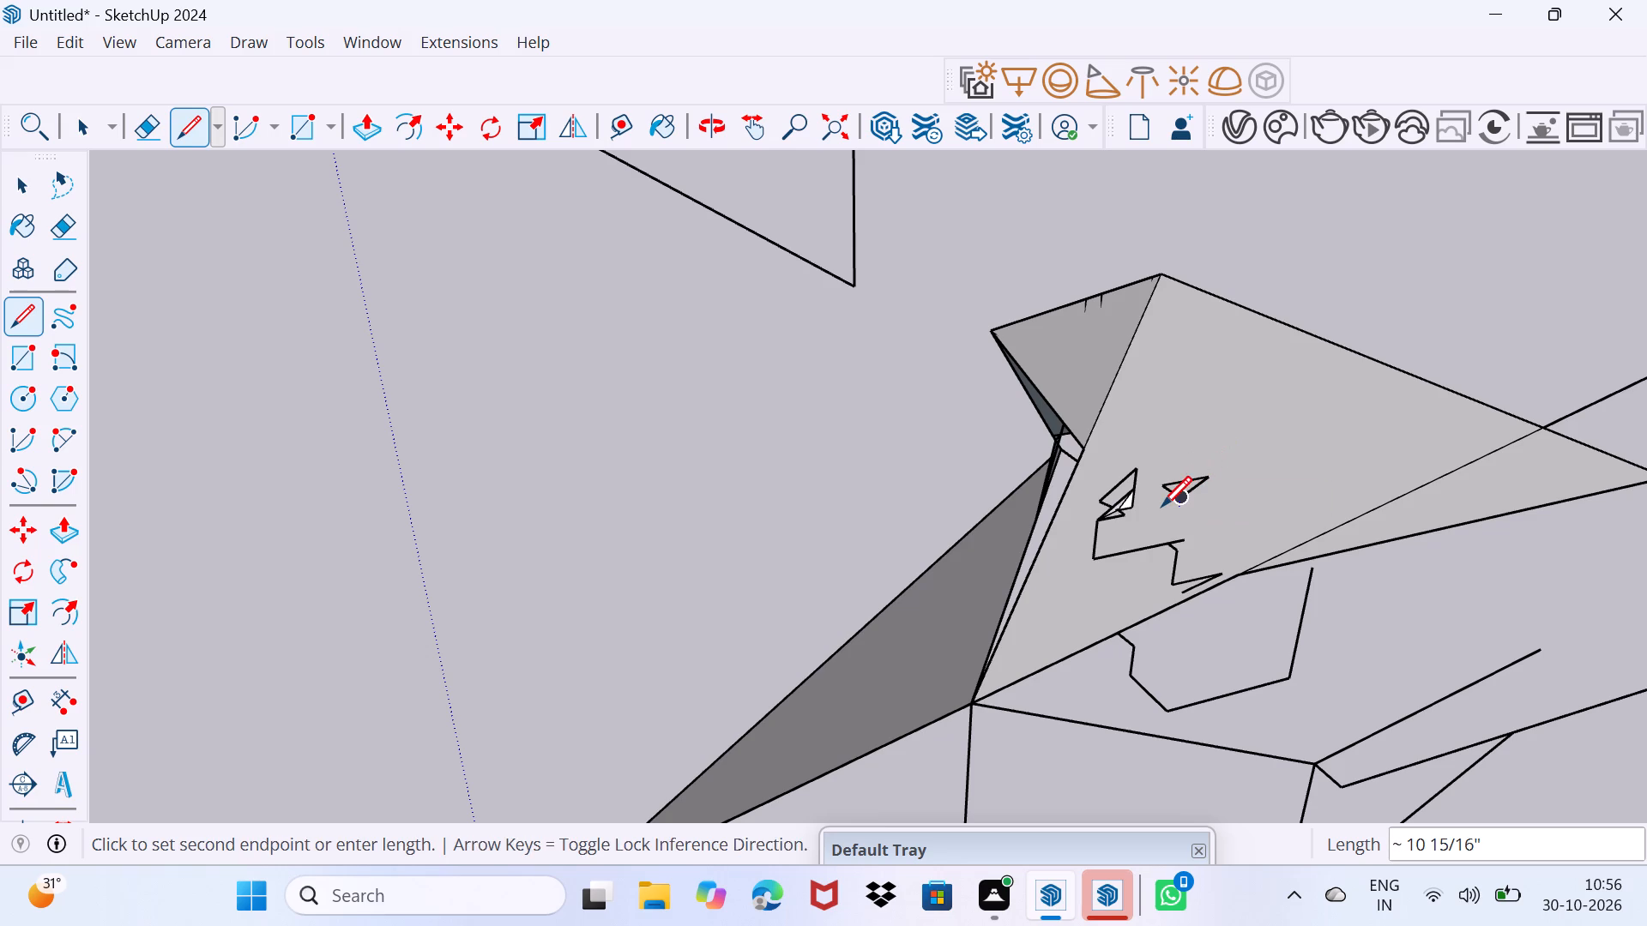
click(1149, 512)
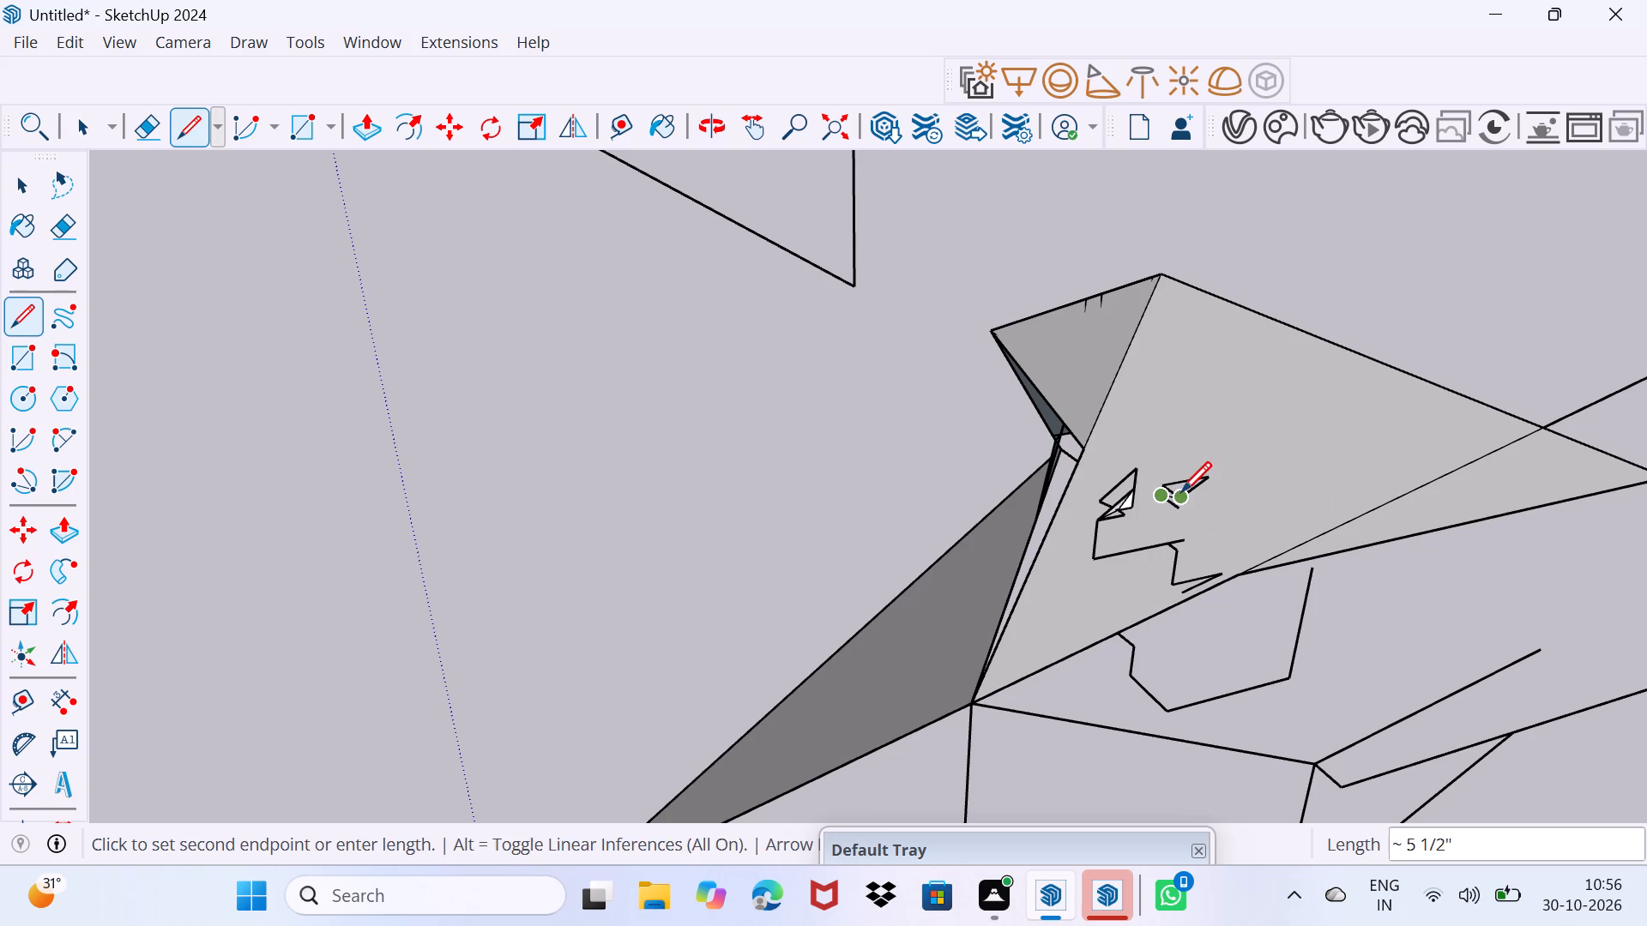
click(1181, 491)
click(1165, 509)
click(1163, 500)
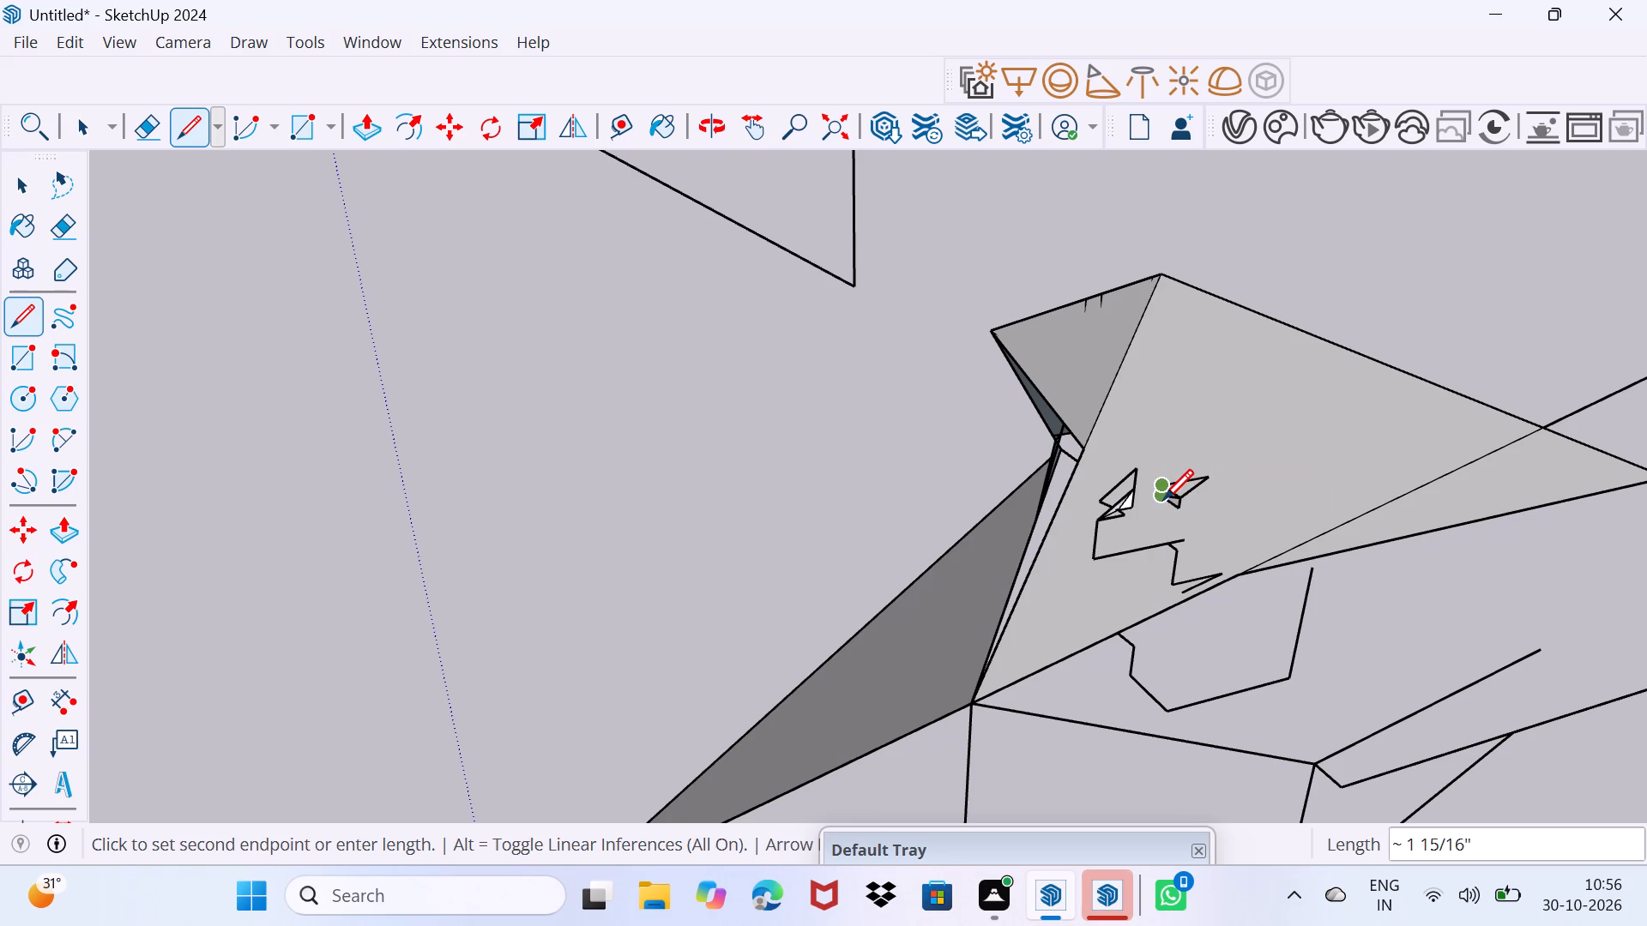
click(1162, 499)
Connect the arrow shape to the pointed loop with short crossing lines and add a vertical line about 3 5/8" long at its corner.
click(1145, 503)
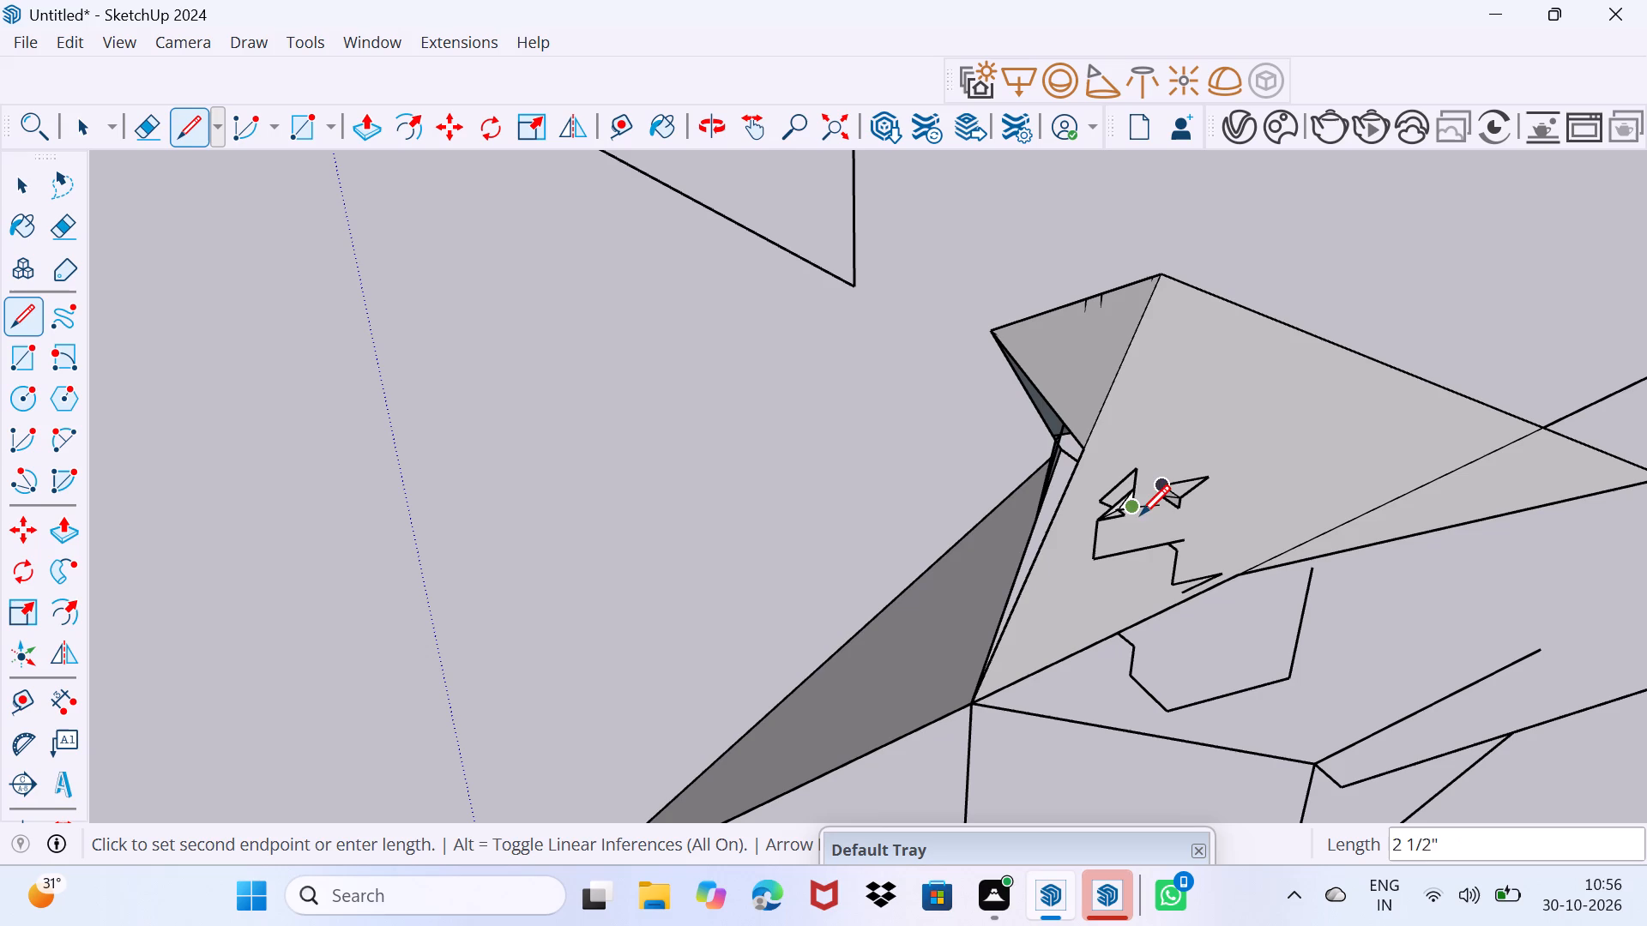
click(1133, 520)
click(1162, 474)
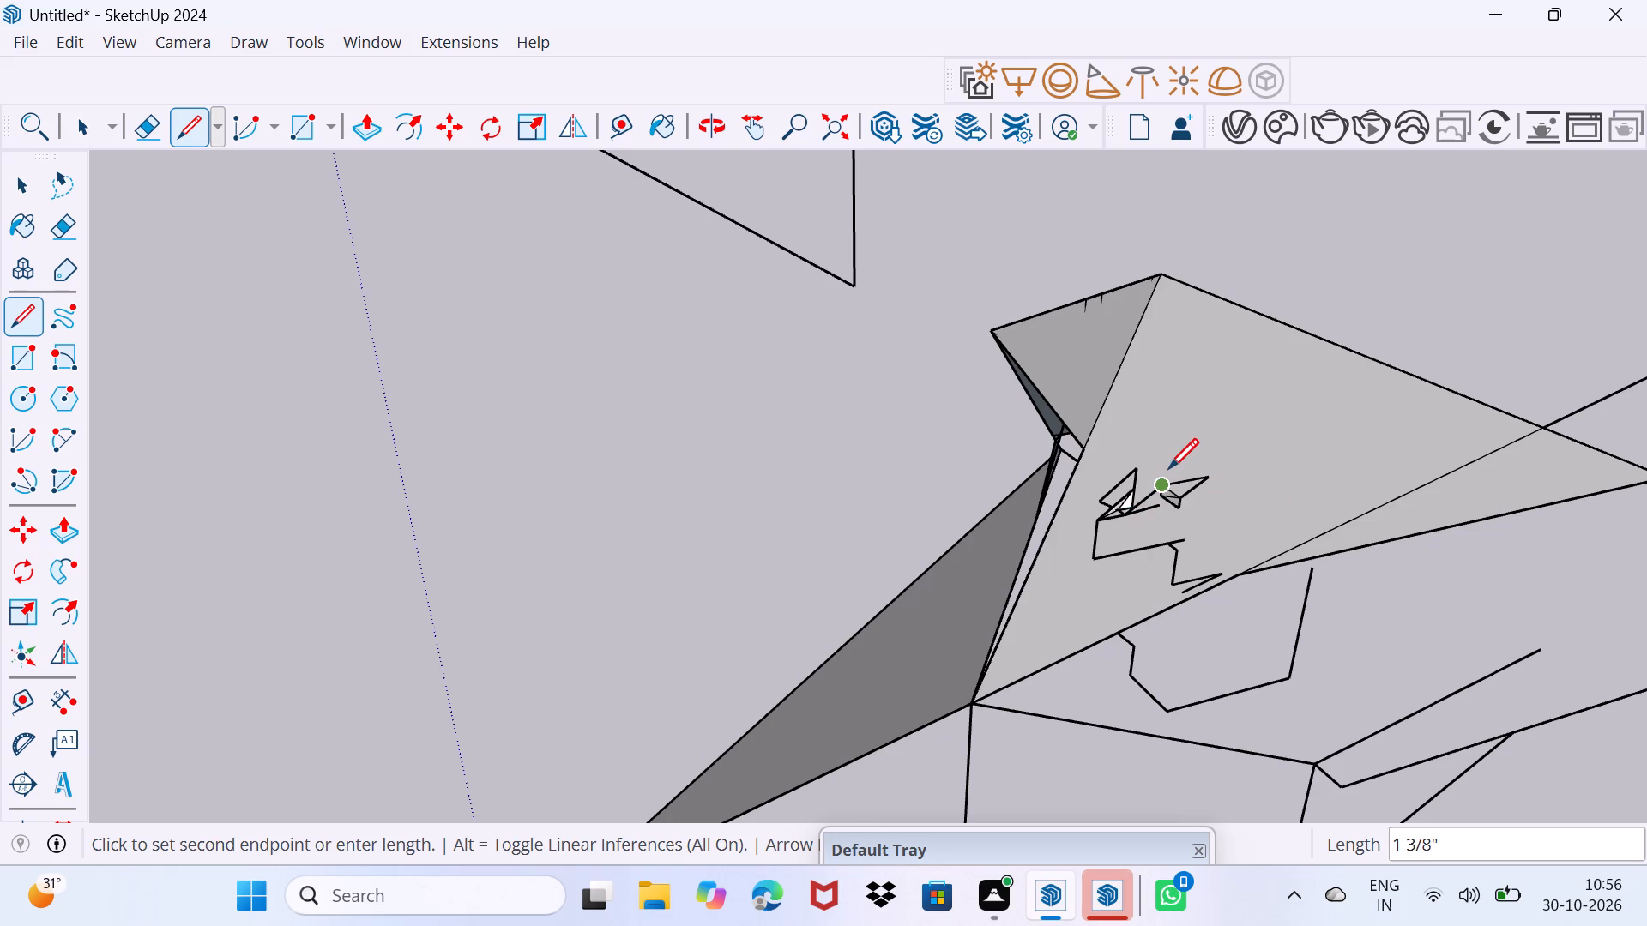
click(1171, 472)
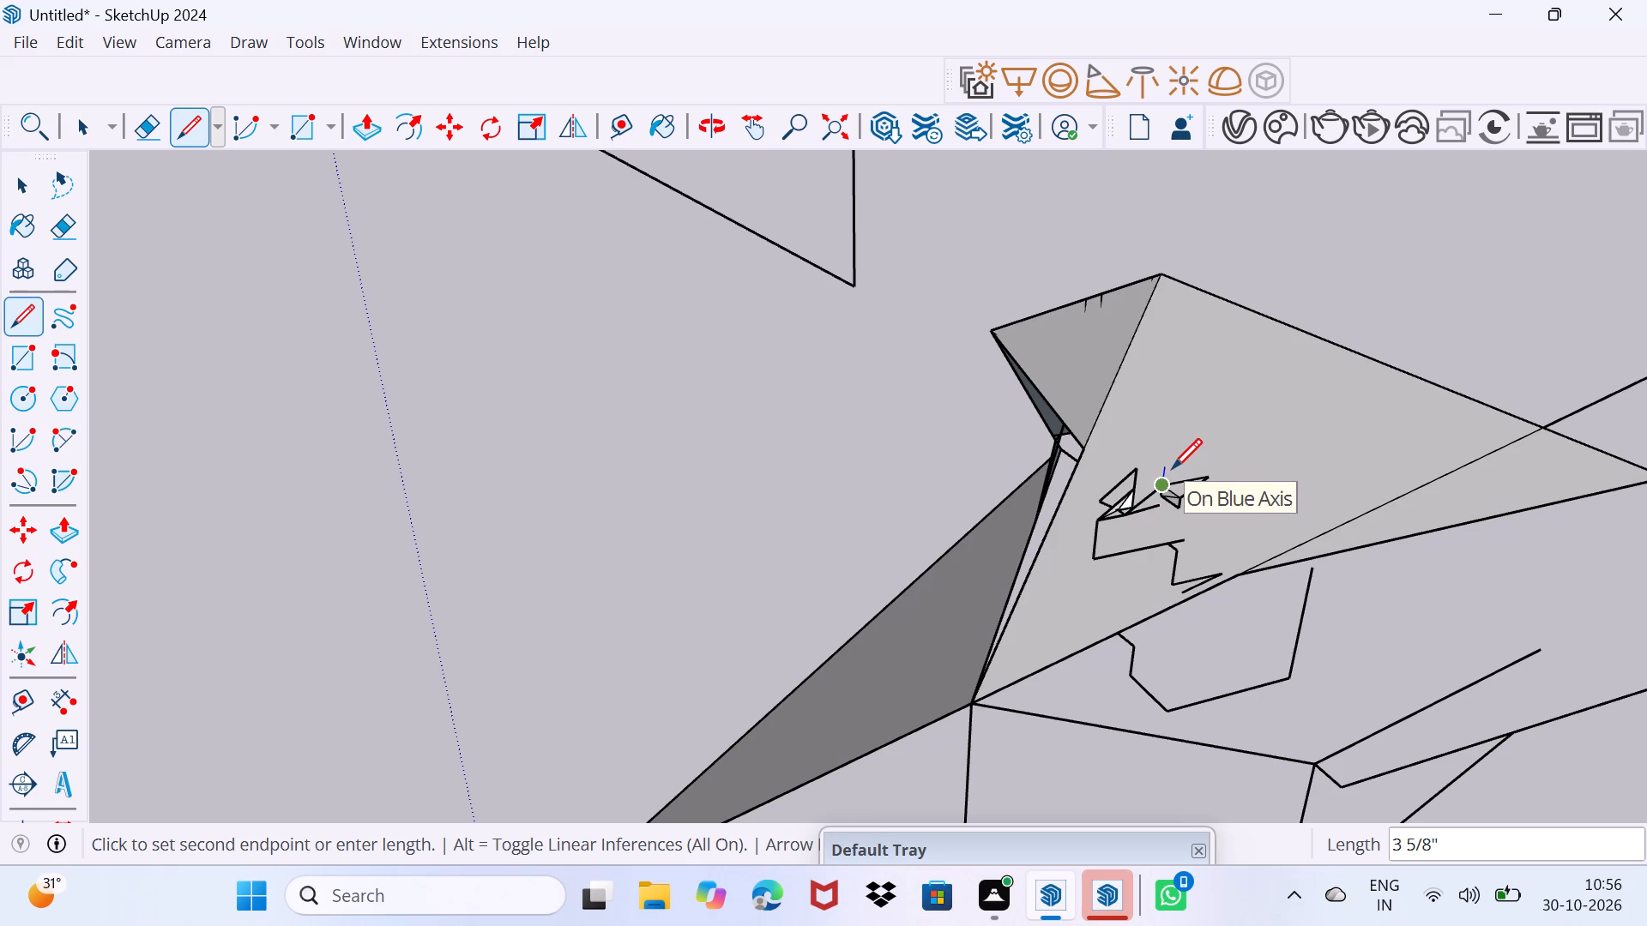
click(1172, 468)
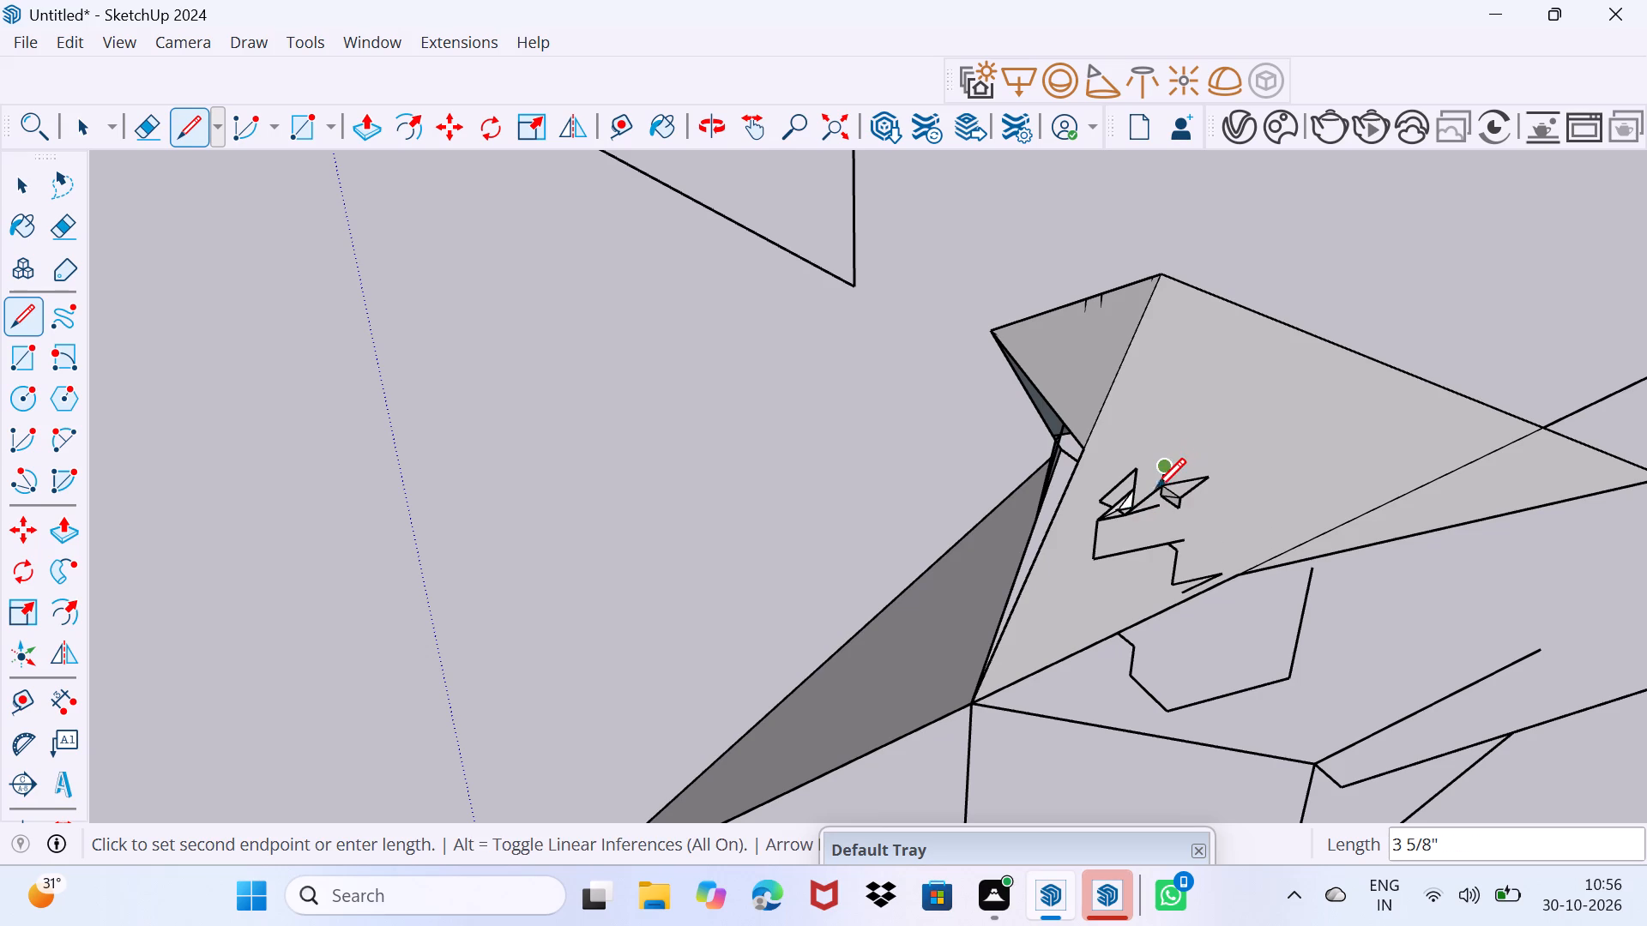
click(1144, 496)
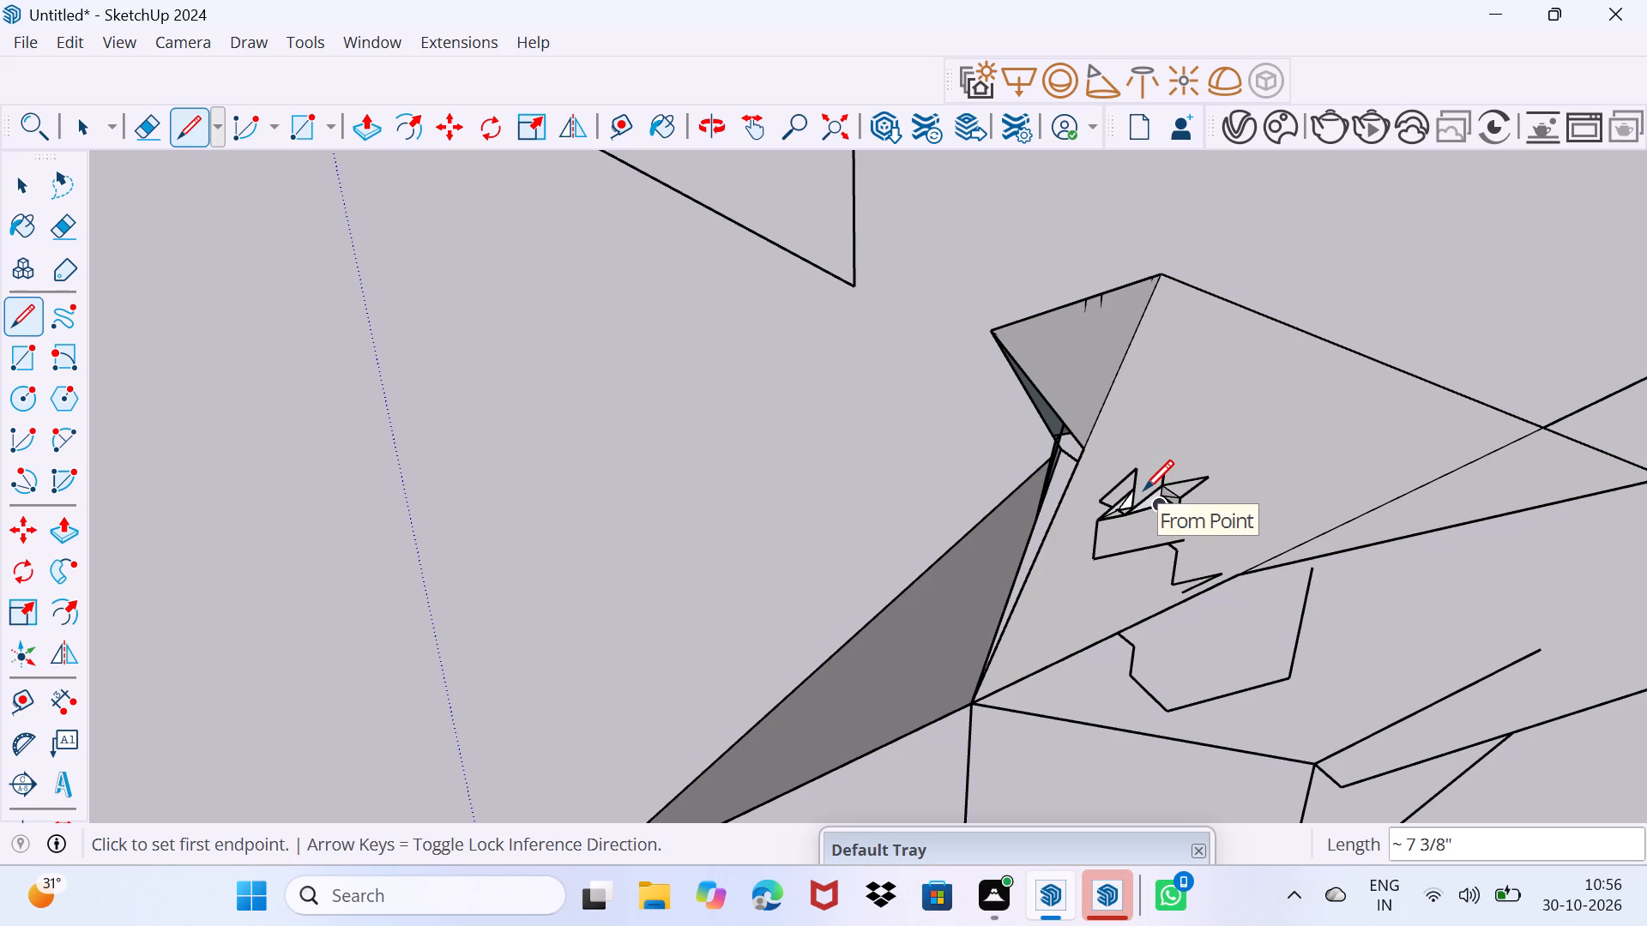
click(1142, 491)
click(1140, 508)
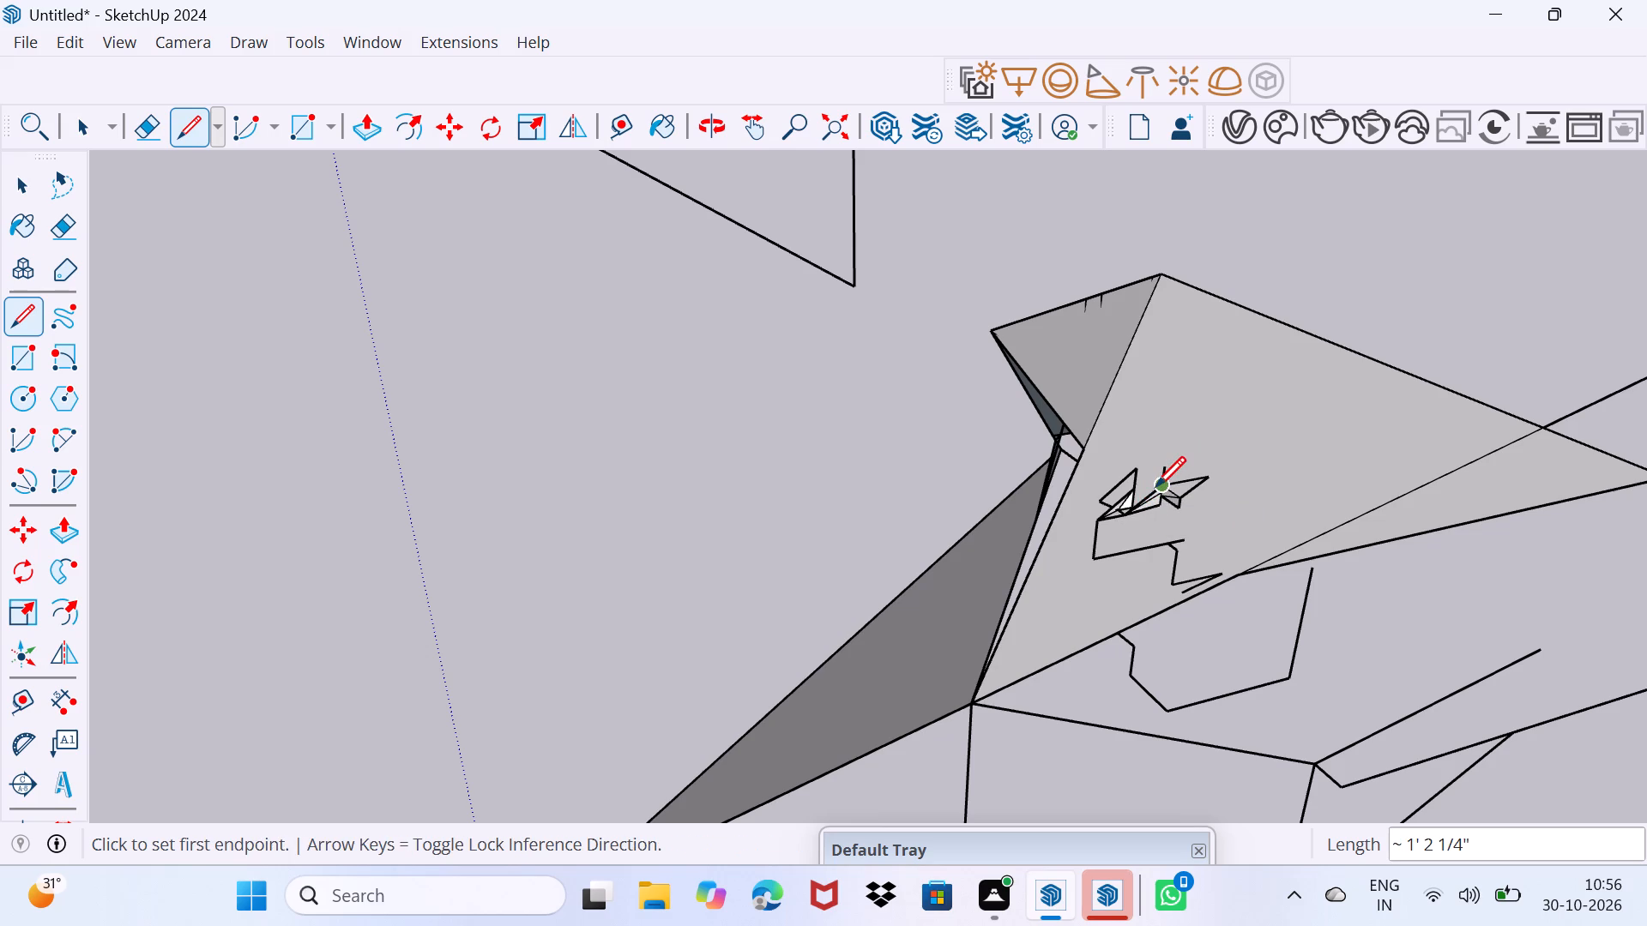
click(1155, 485)
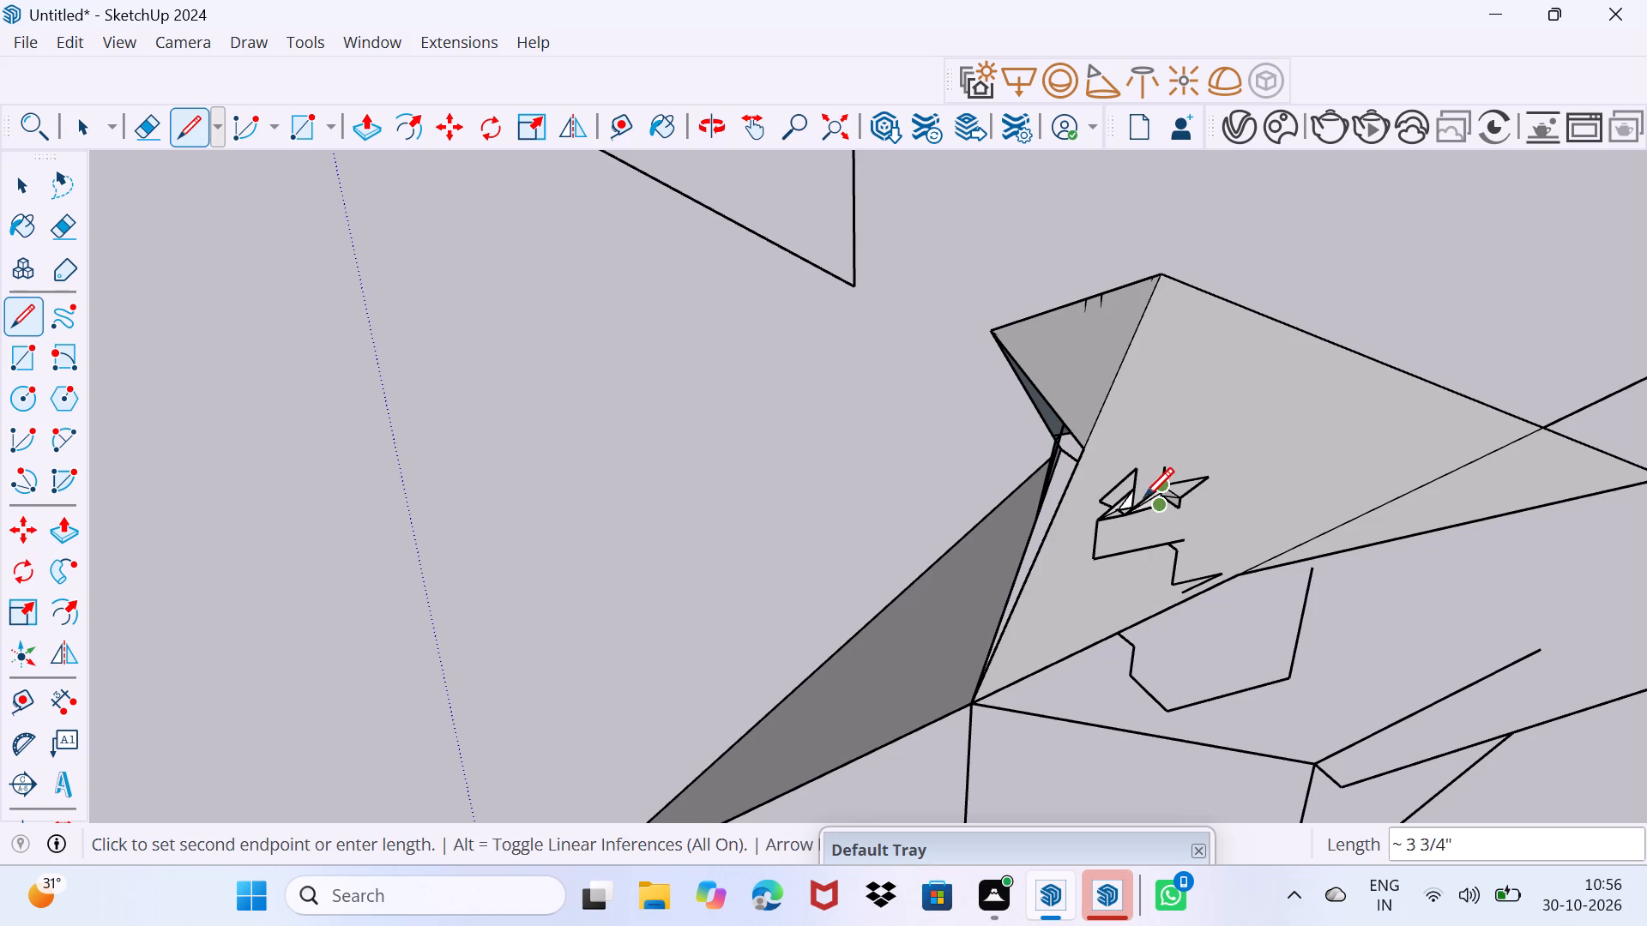
click(1143, 498)
Draw a slanted line outward above the arrow shape, double back along it, and extend another line past the arrow's tip.
click(1230, 434)
click(1174, 474)
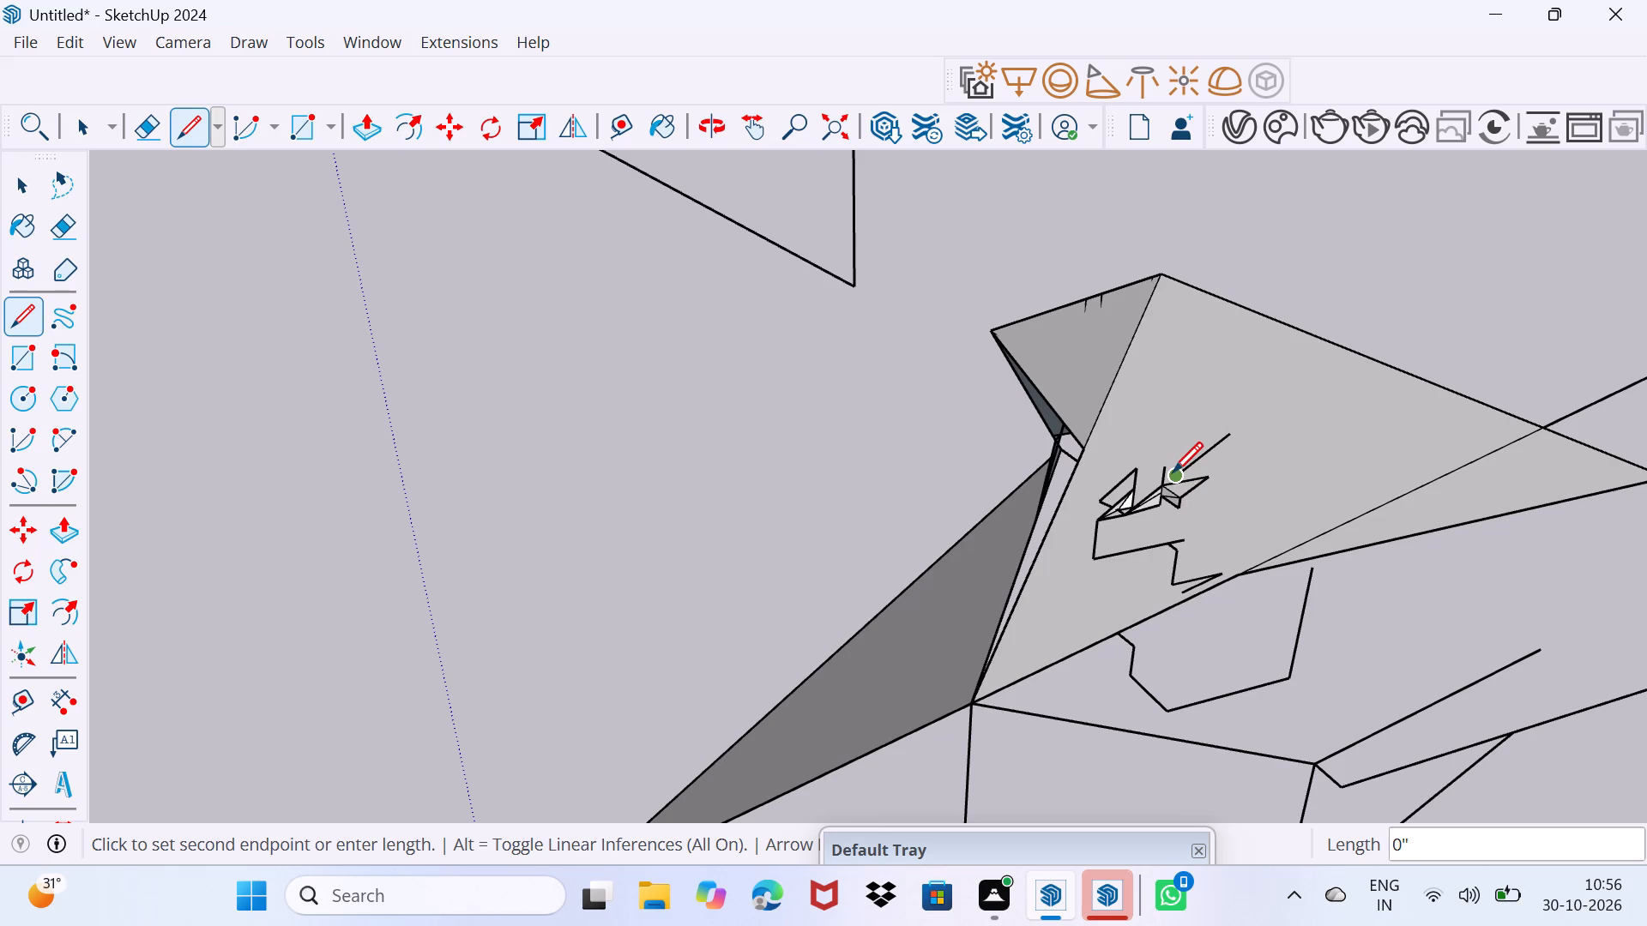
click(1173, 470)
click(1203, 478)
click(1241, 461)
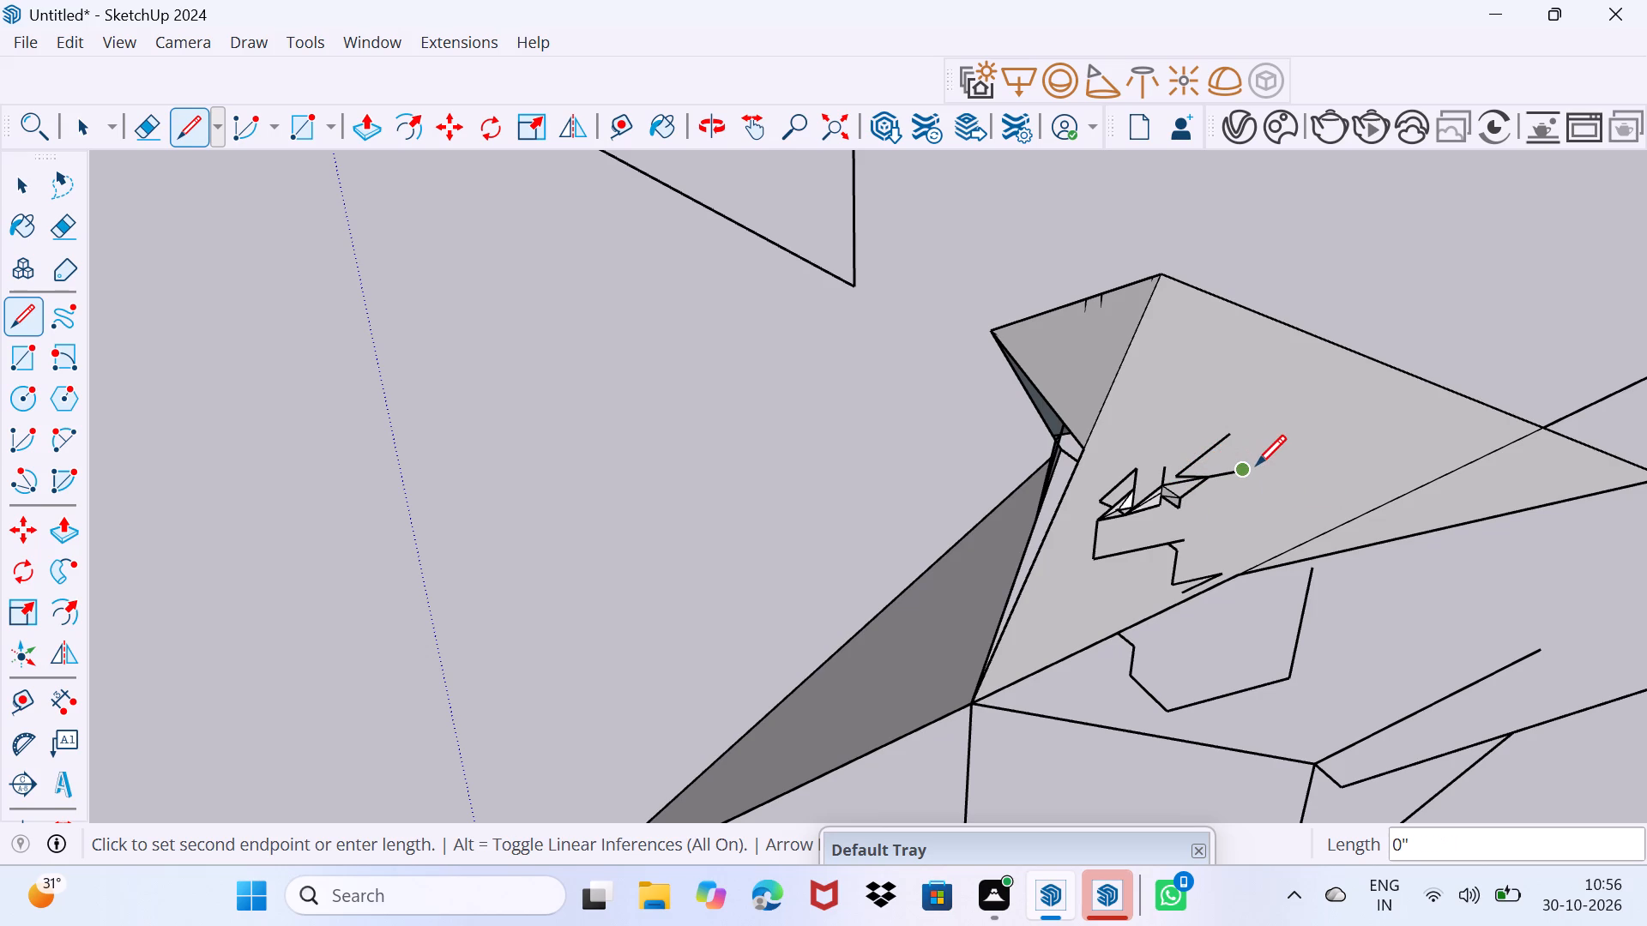
click(1256, 465)
Turn the outline down with short segments, including one about 4 1/4" long, and run it back across the zigzag's lower edge.
click(1247, 479)
click(1242, 479)
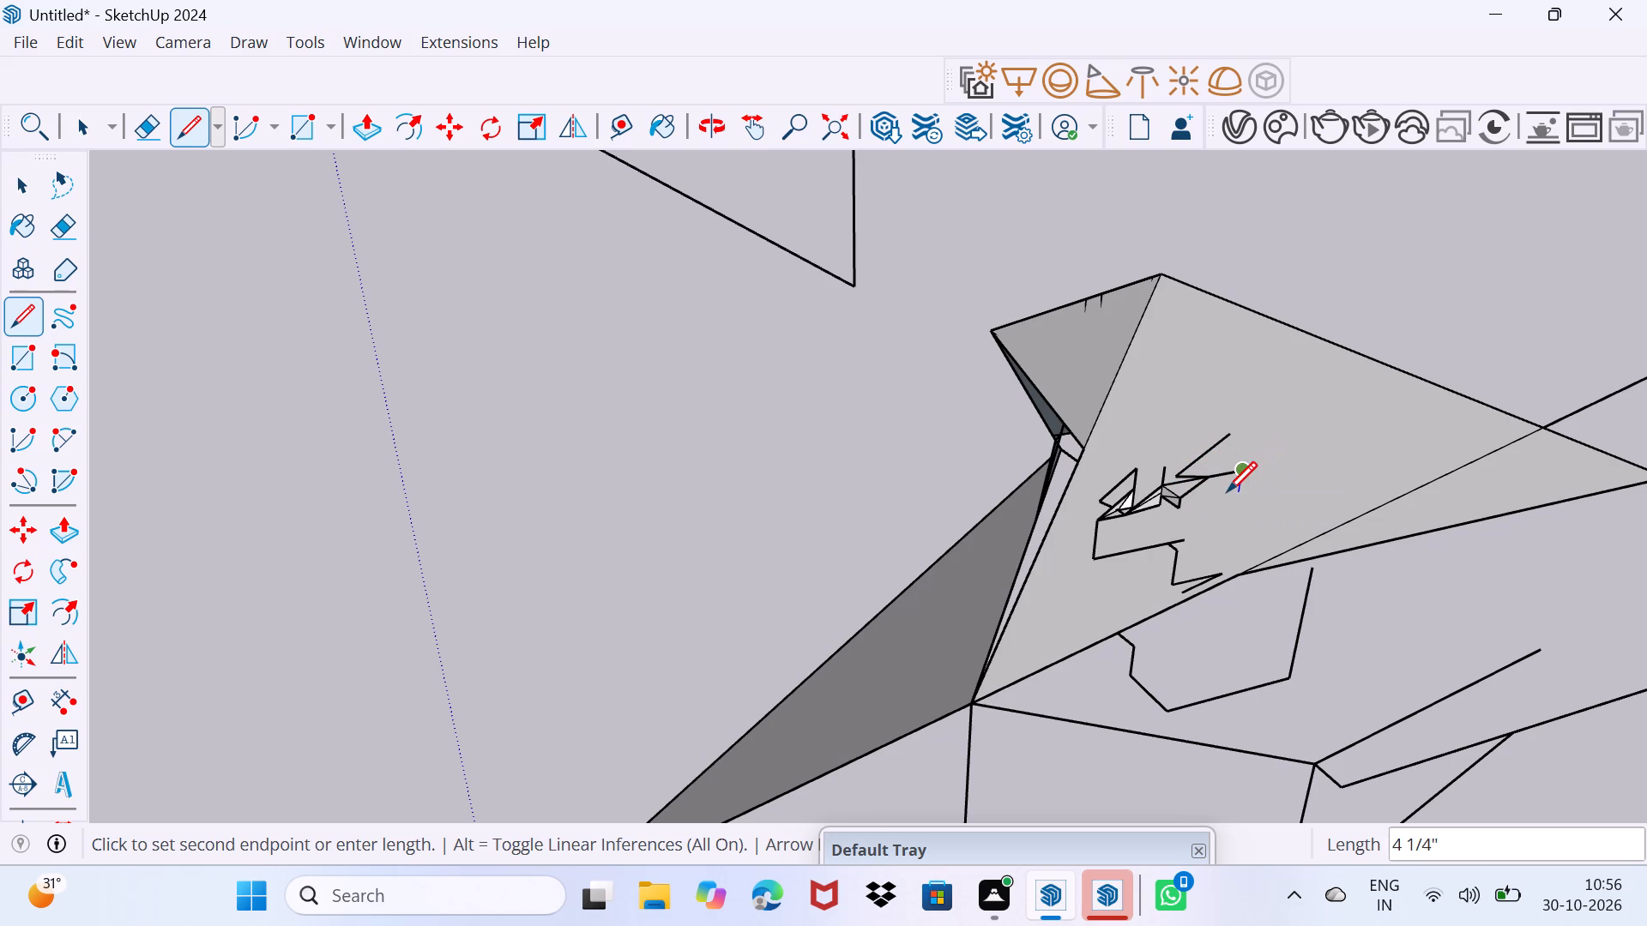
click(1227, 491)
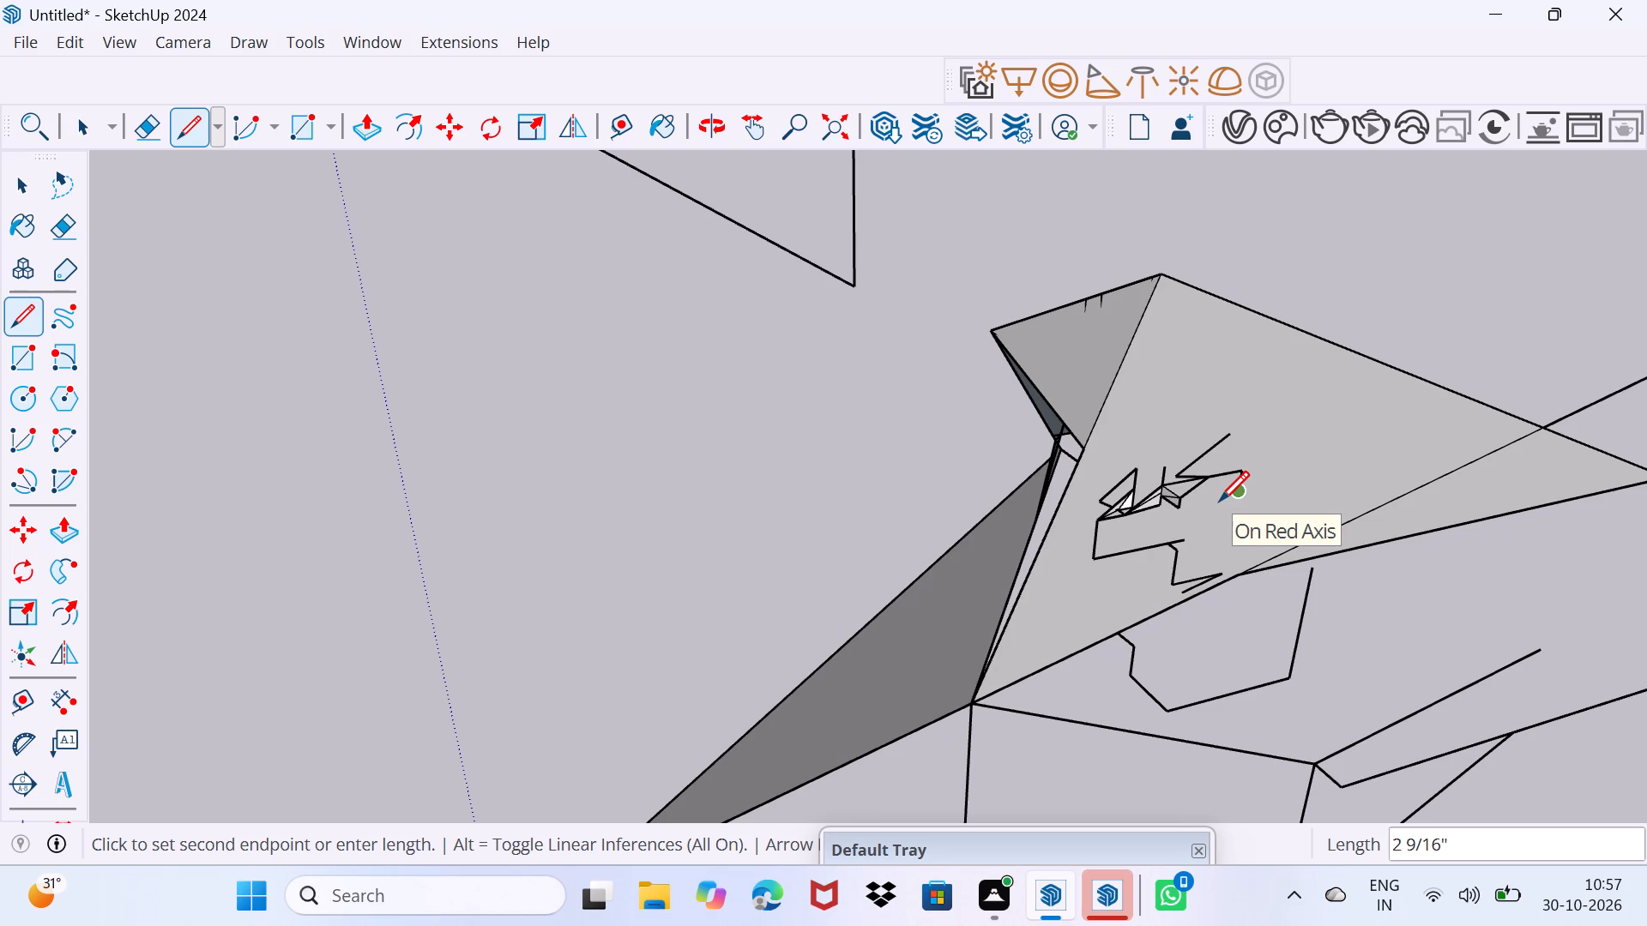
click(1219, 501)
click(1205, 514)
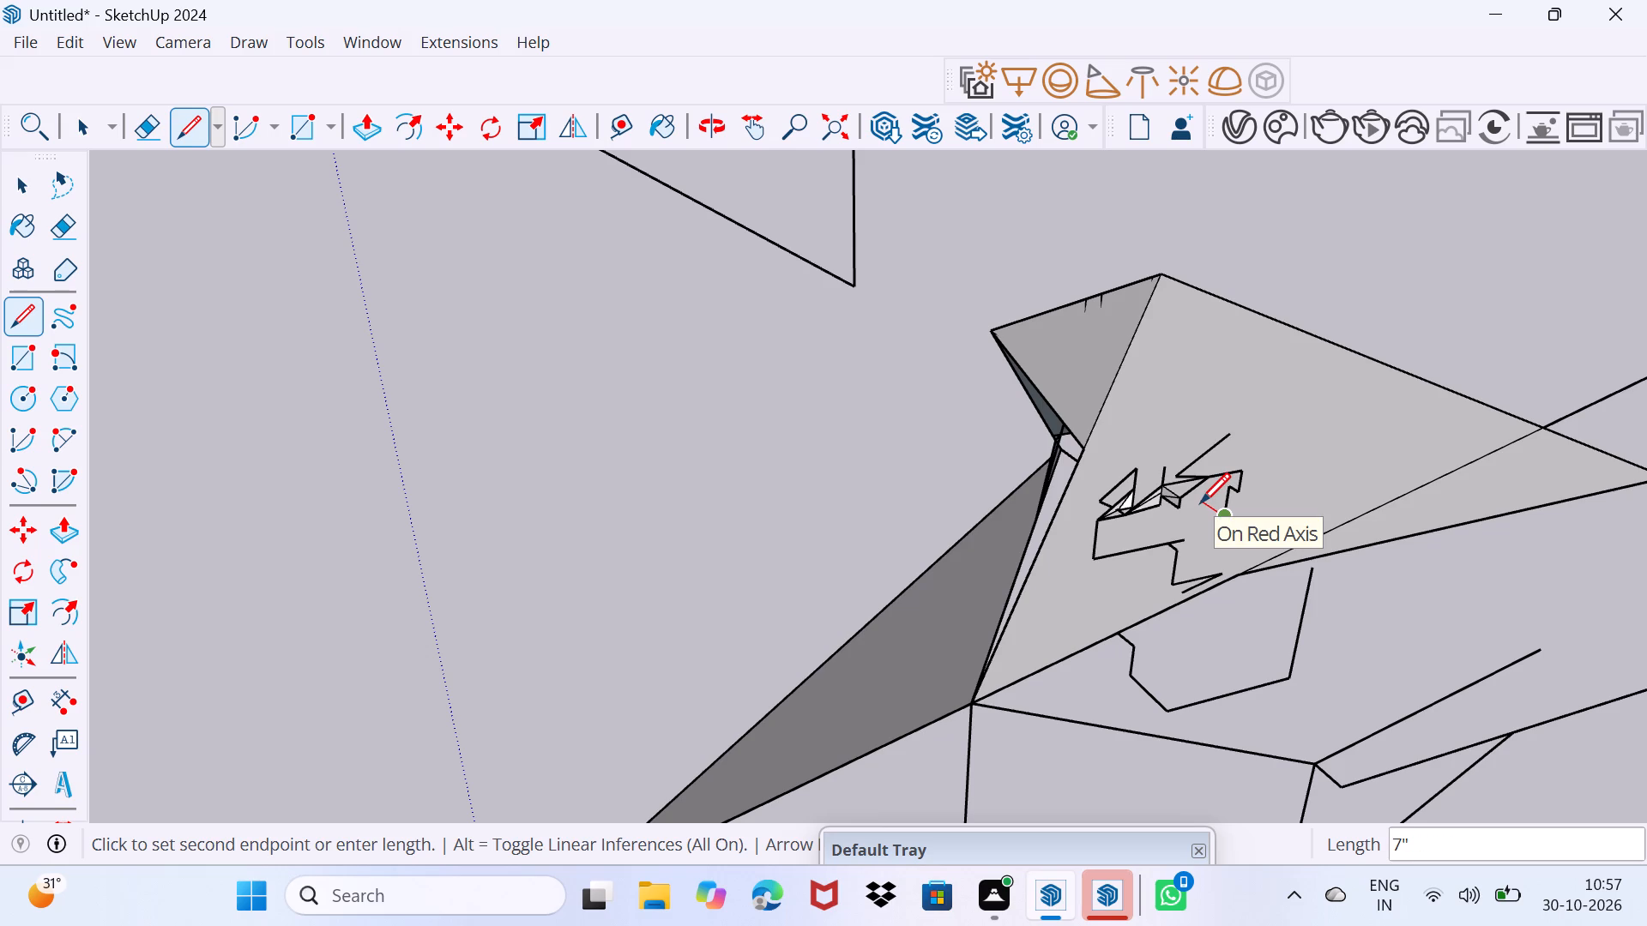
click(1168, 526)
click(1120, 574)
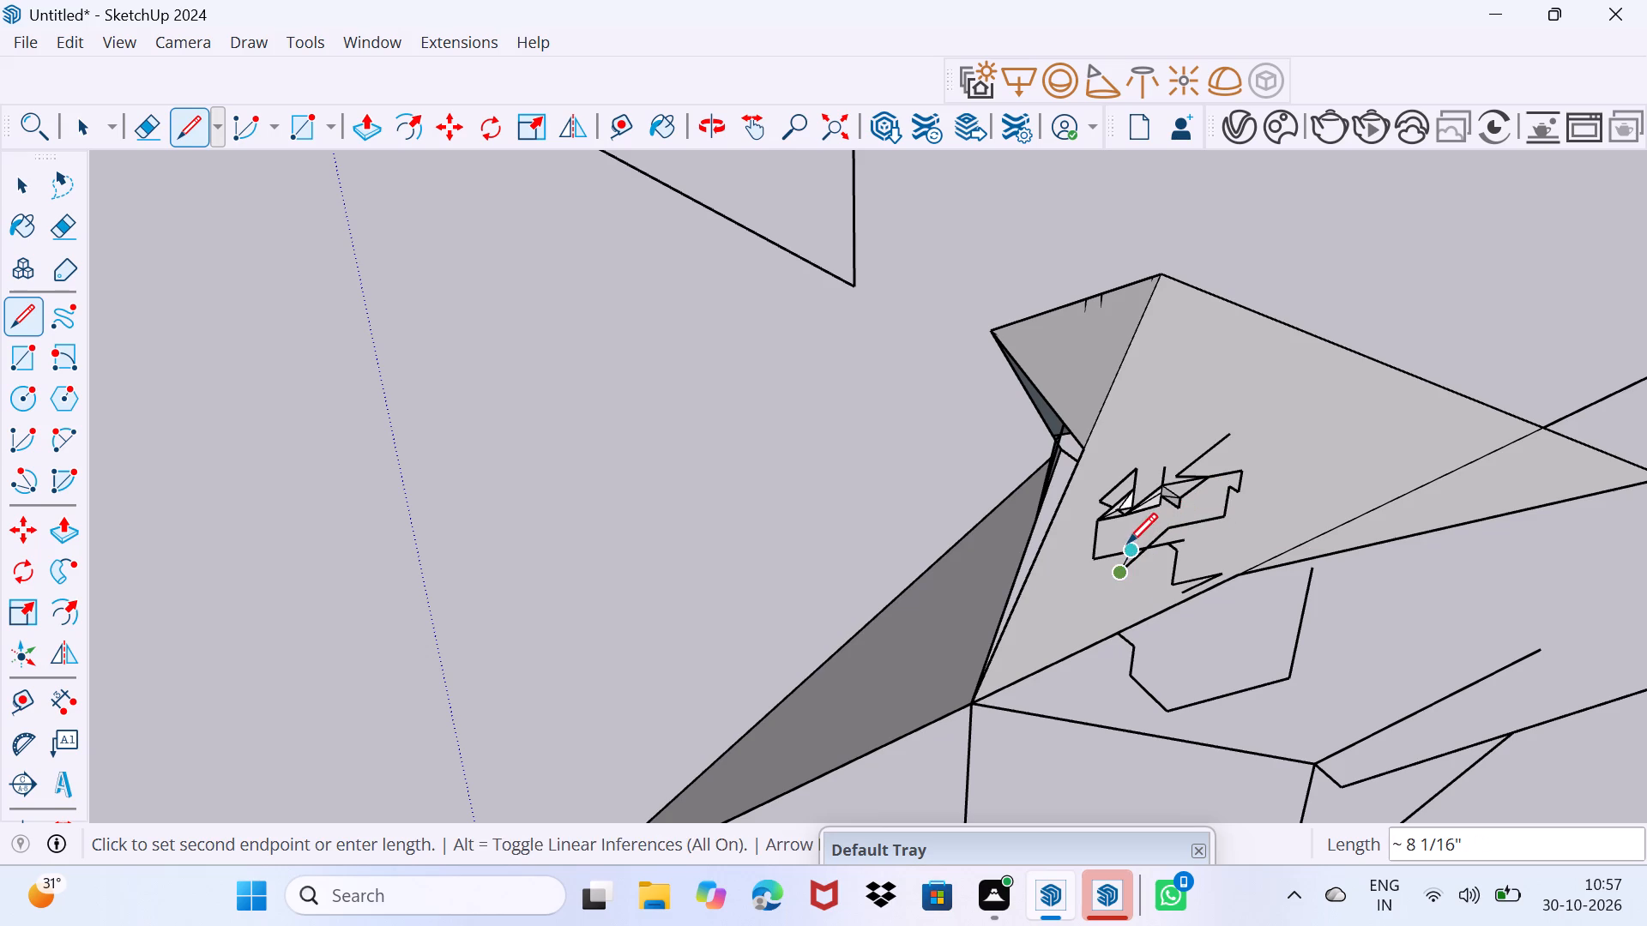
click(1127, 542)
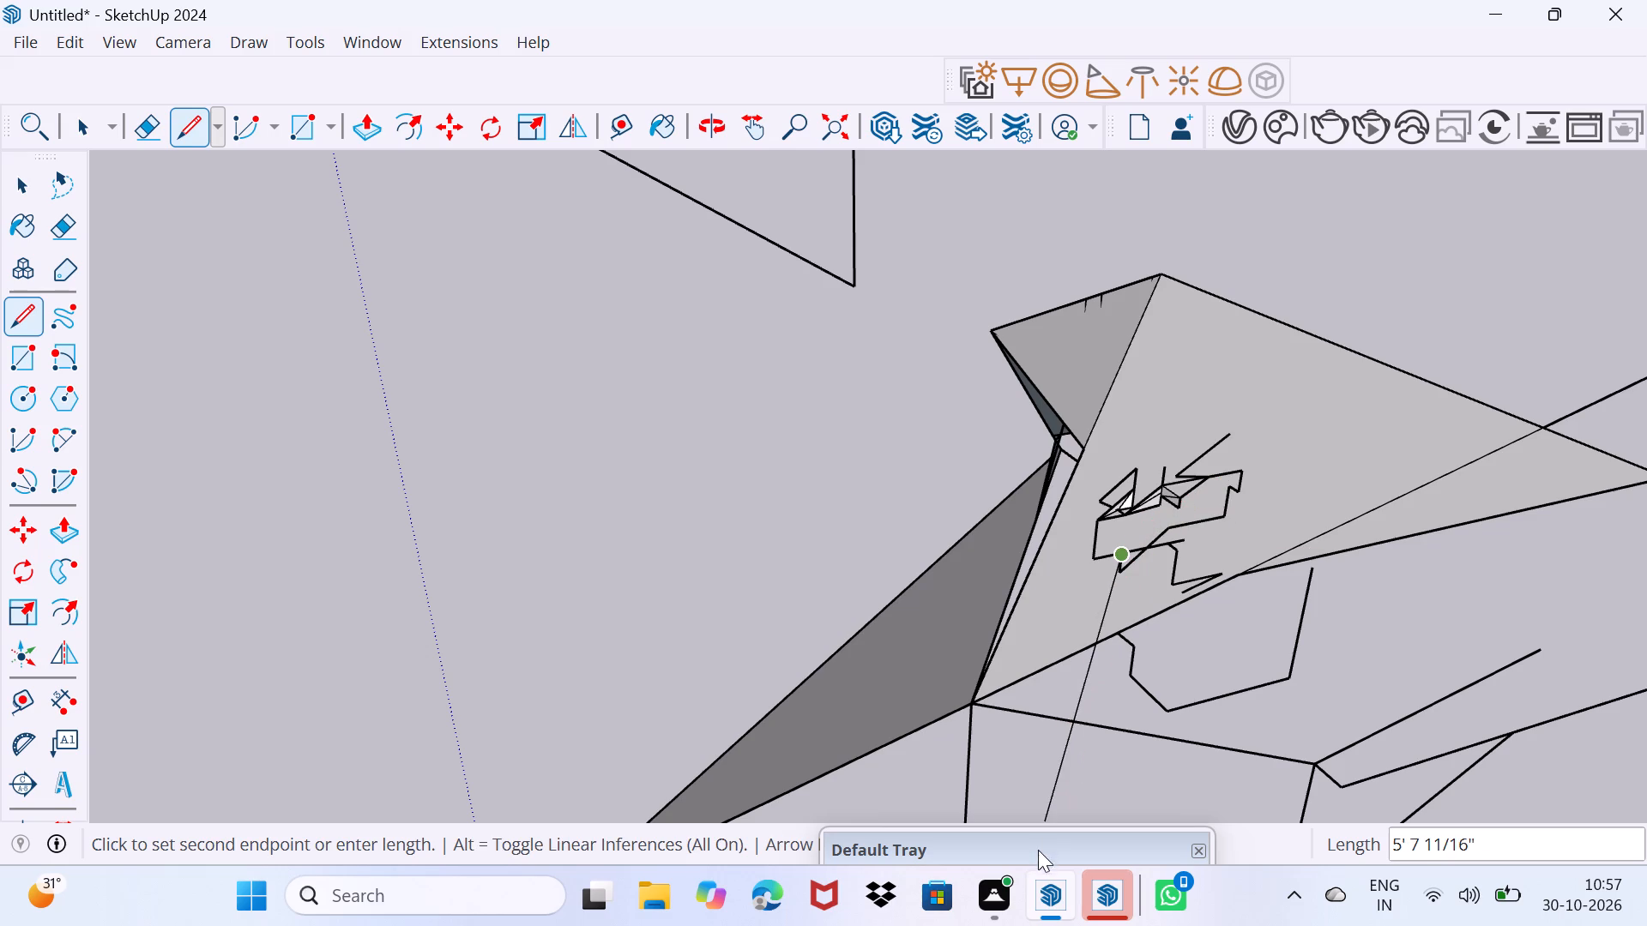
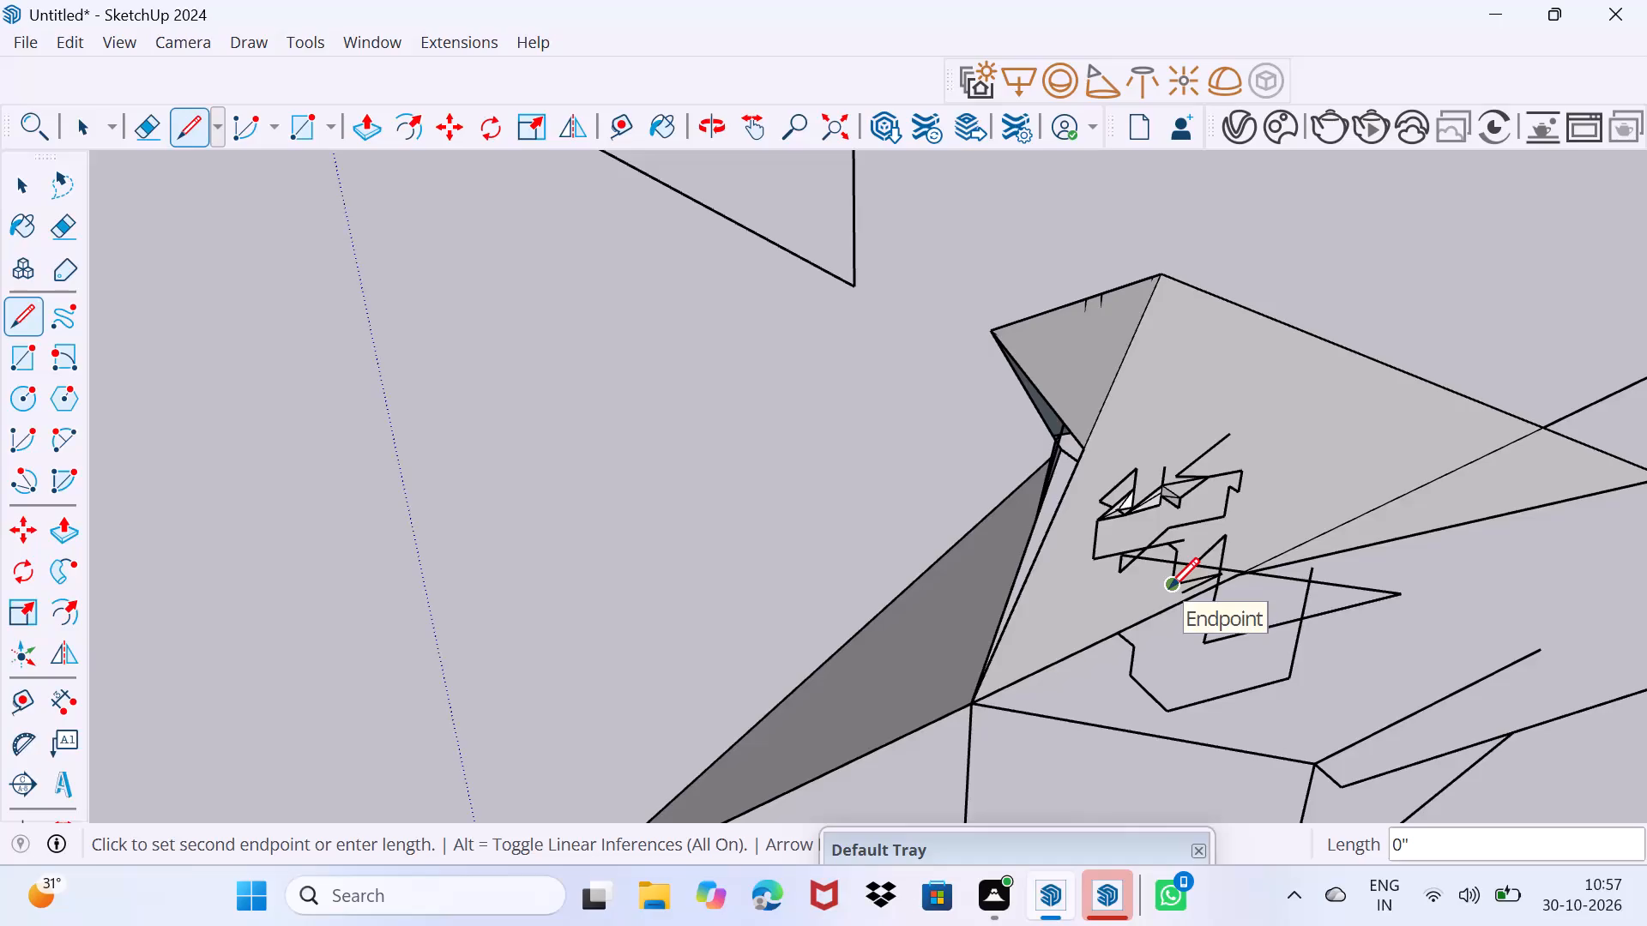
Sketch a small closed loop beside the zigzag's lower end, returning to its starting corner with a side about 1' 7/16" long.
click(1181, 583)
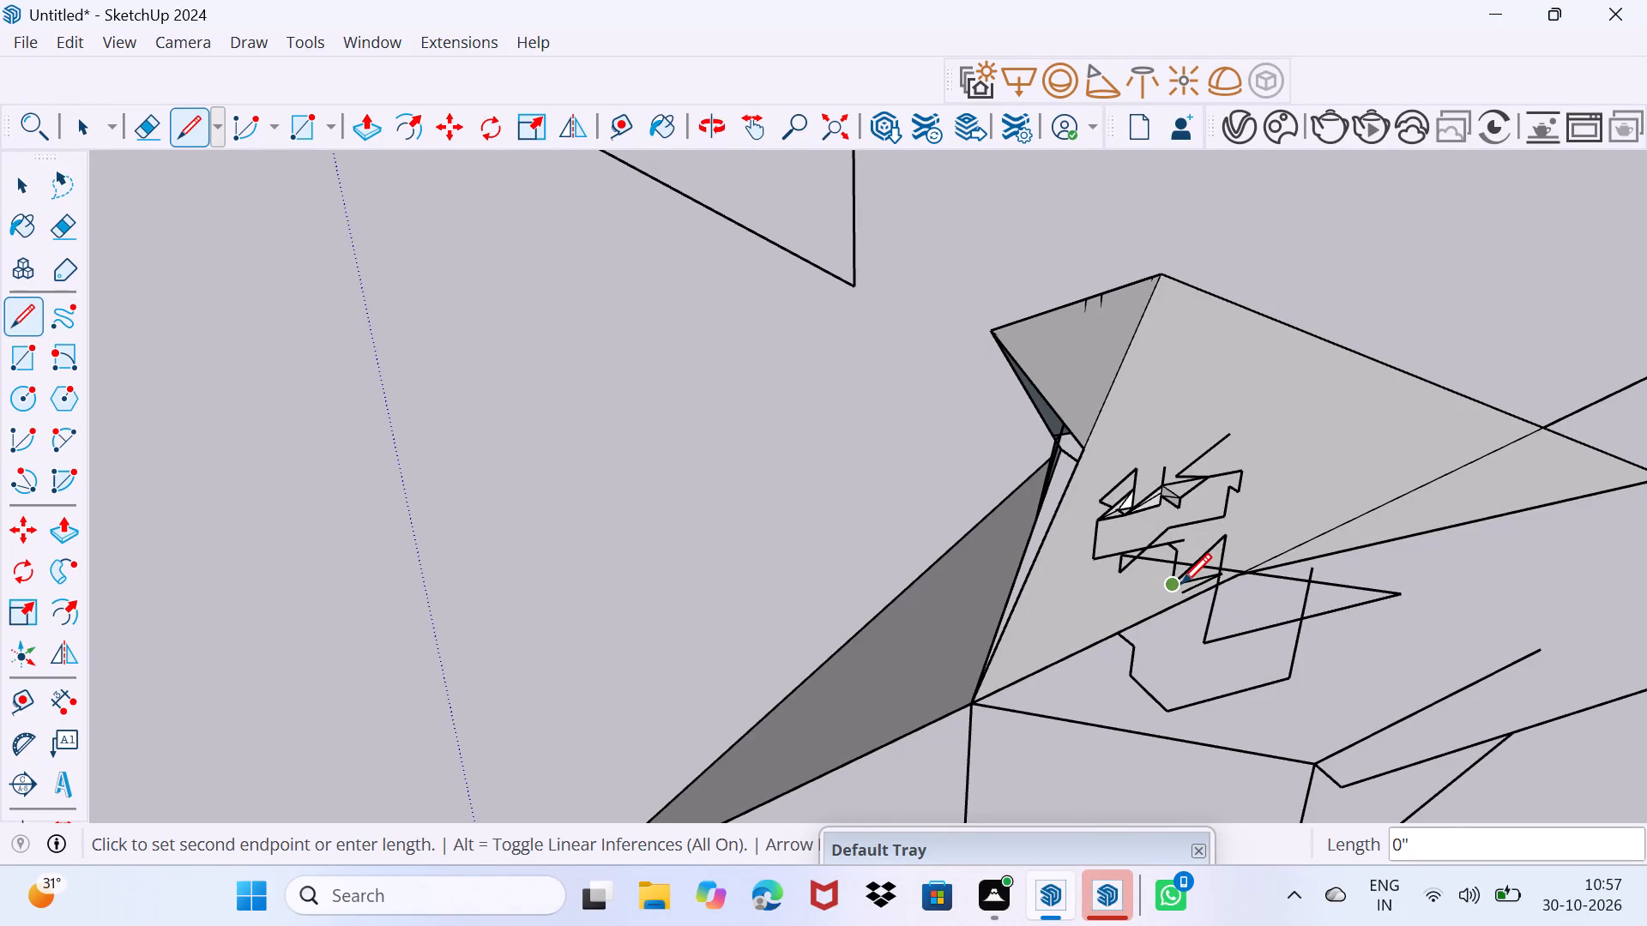
click(1134, 585)
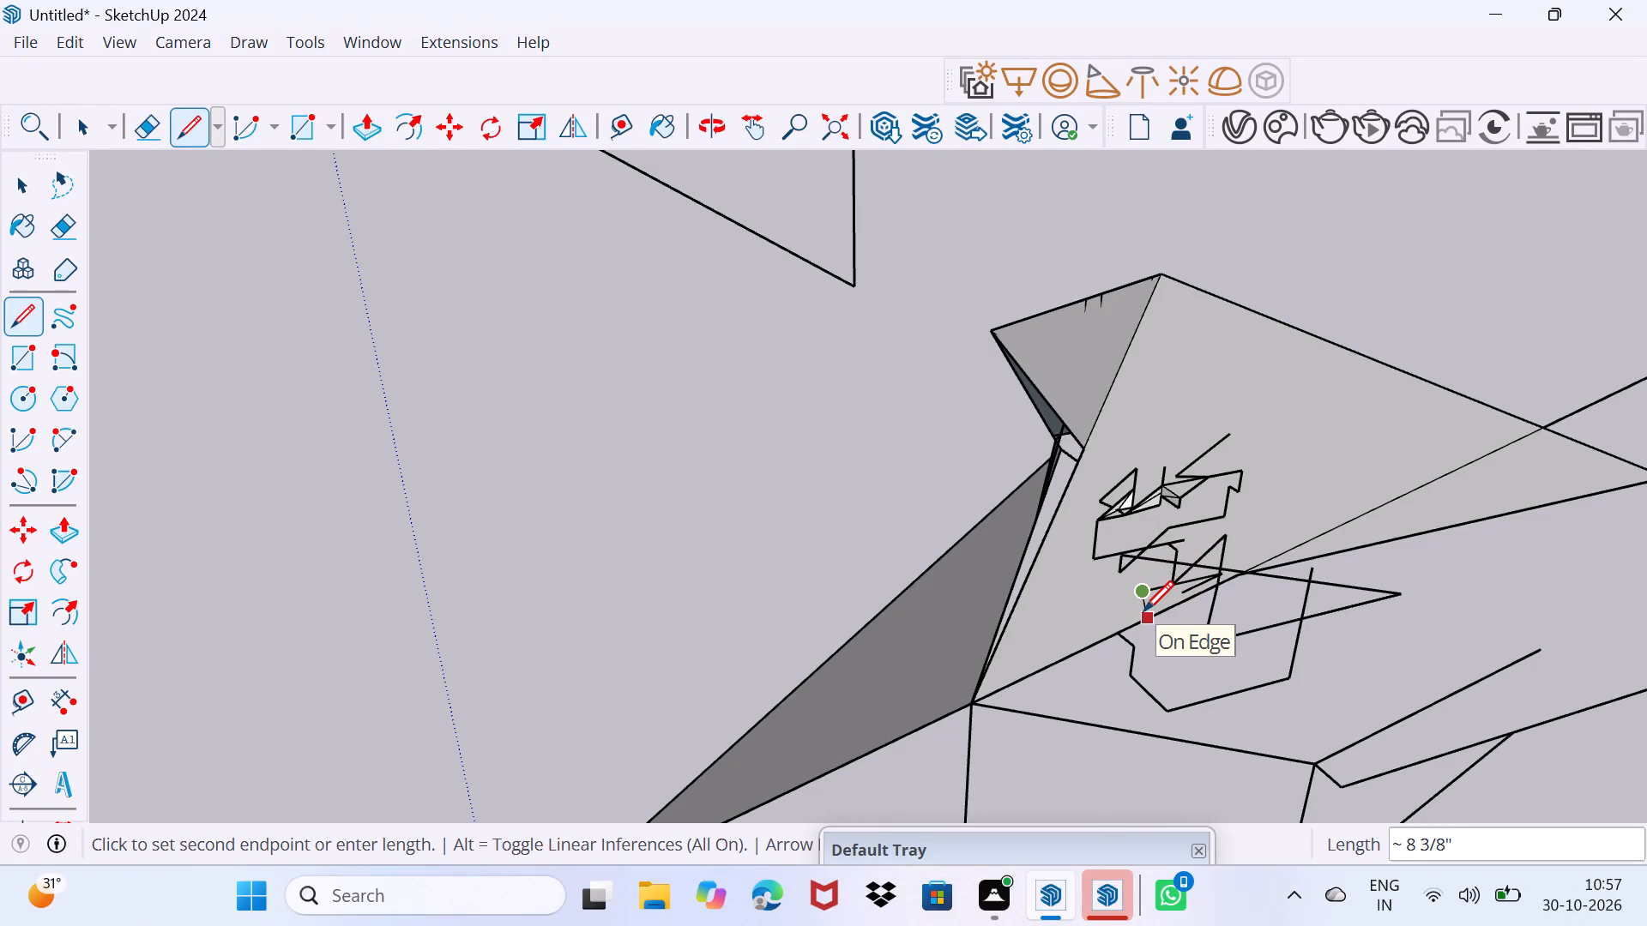
click(1143, 610)
click(1176, 587)
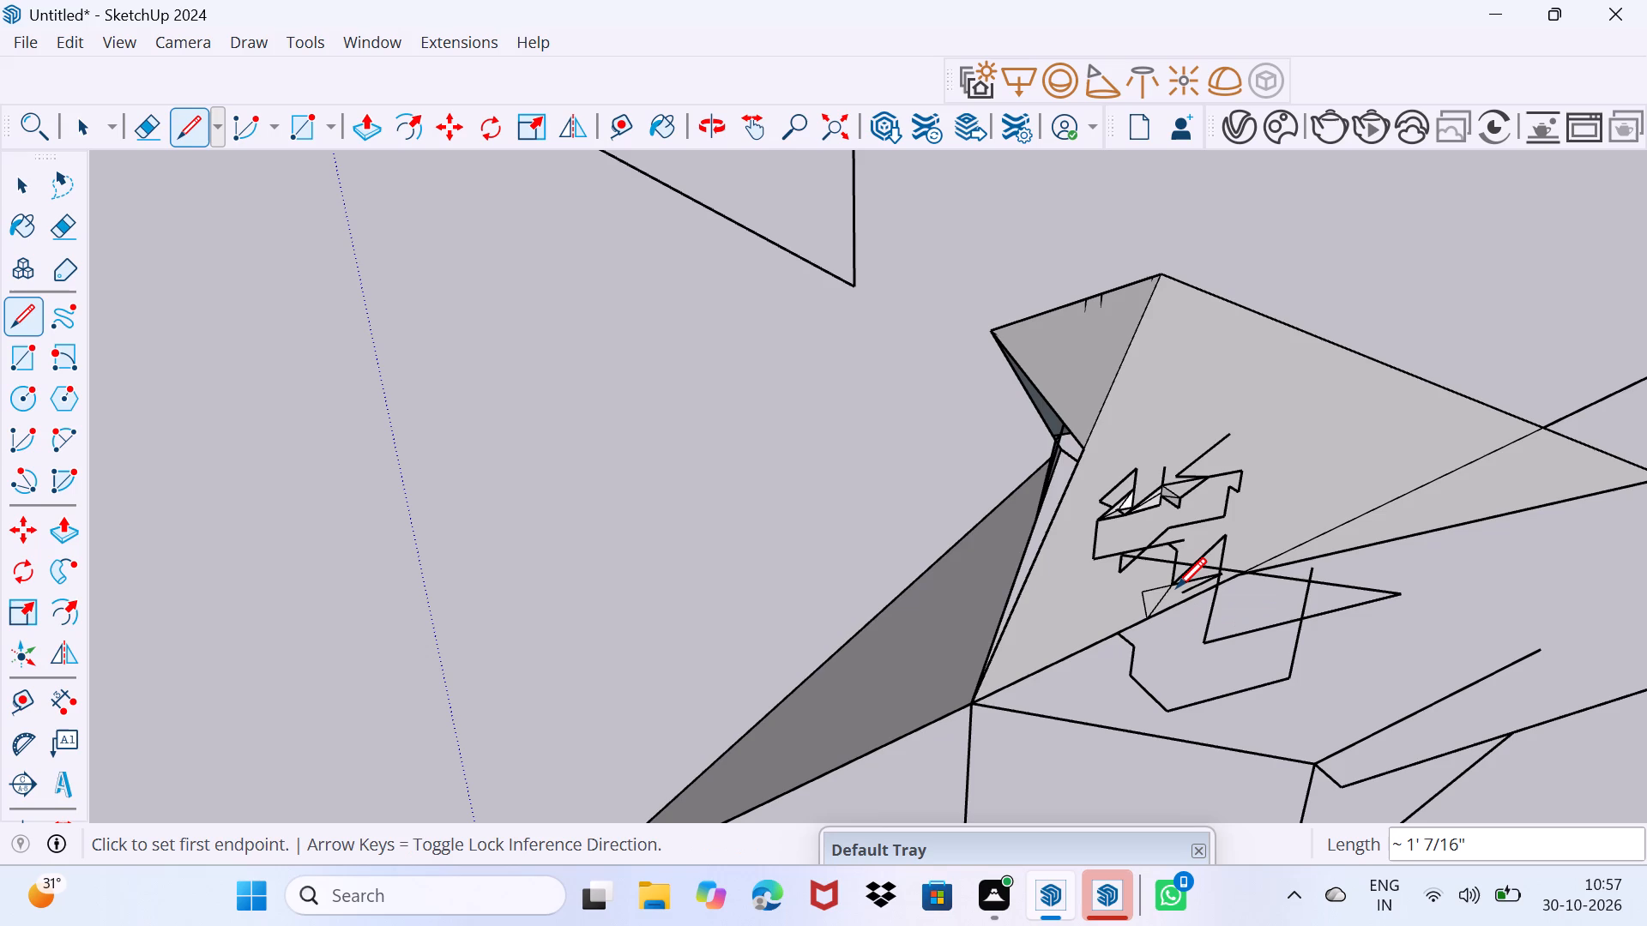
Add short branching lines around the small loop's starting corner, about 6 3/16", 2 3/4" and 2 11/16" long.
click(1176, 587)
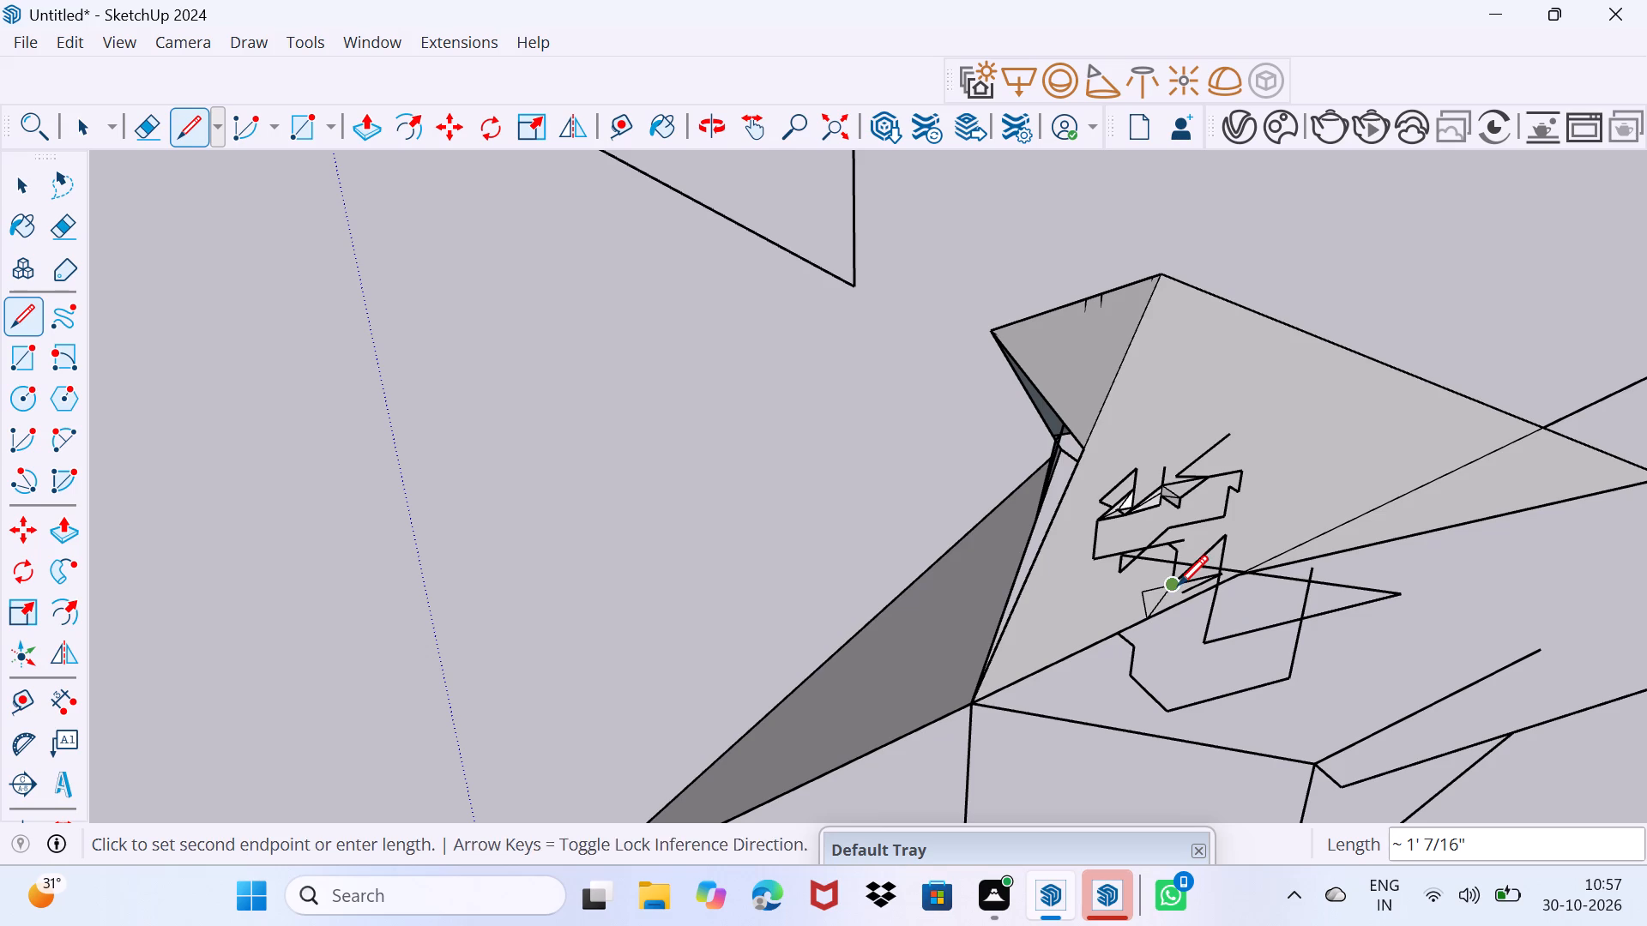
click(1212, 559)
click(1177, 577)
click(1210, 562)
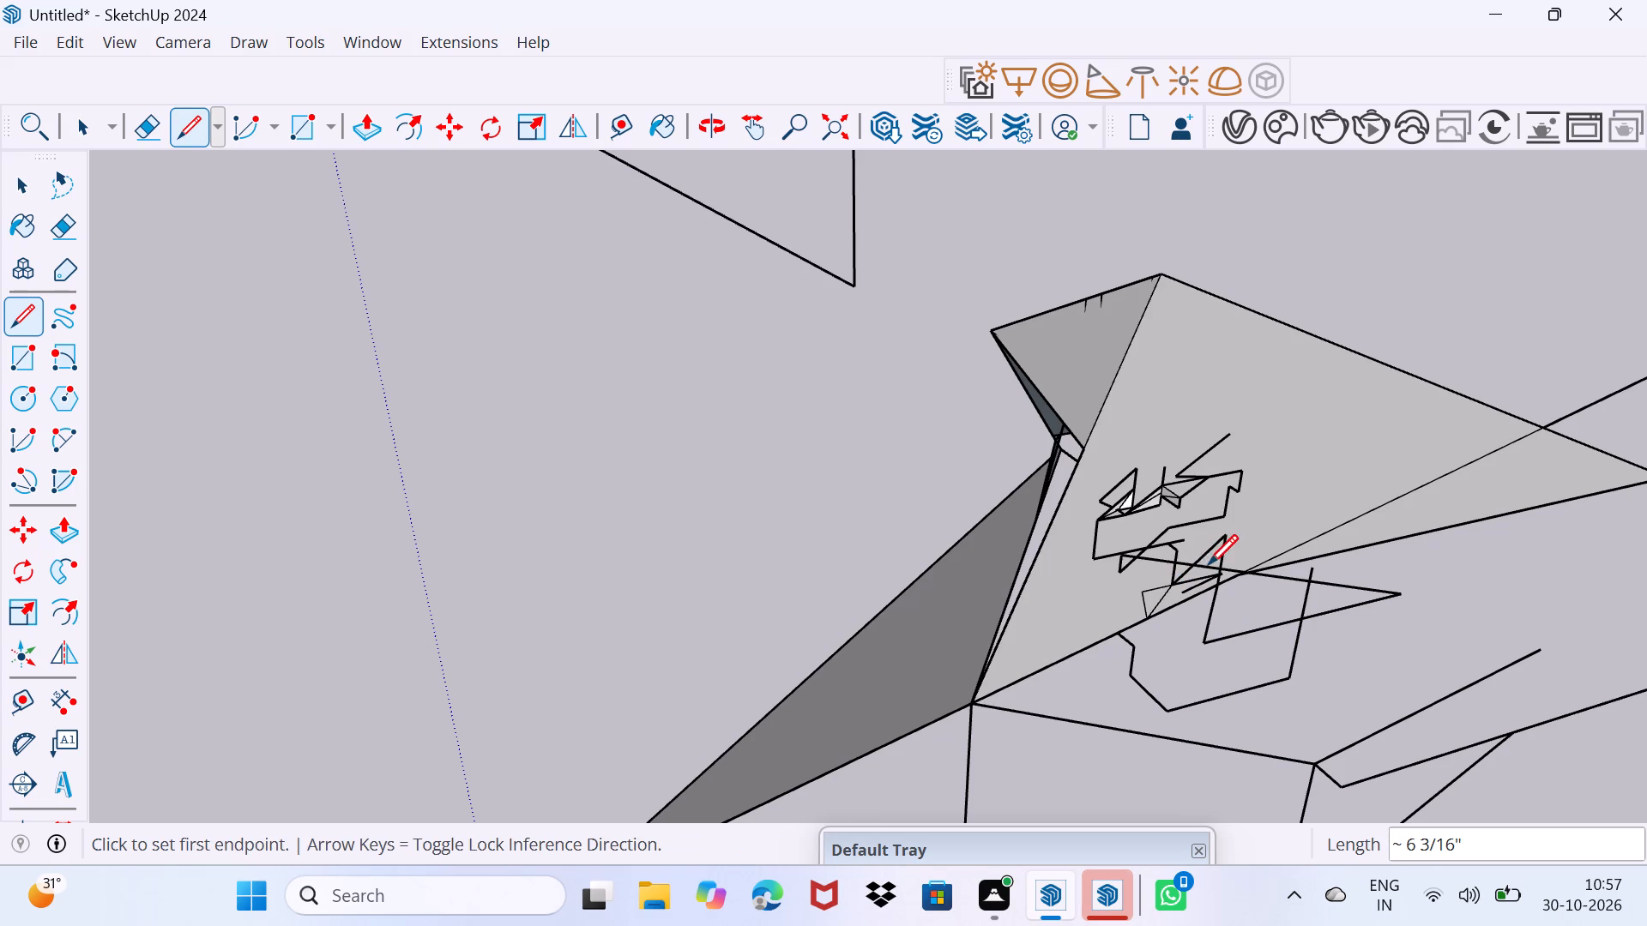
click(1188, 586)
click(1188, 586)
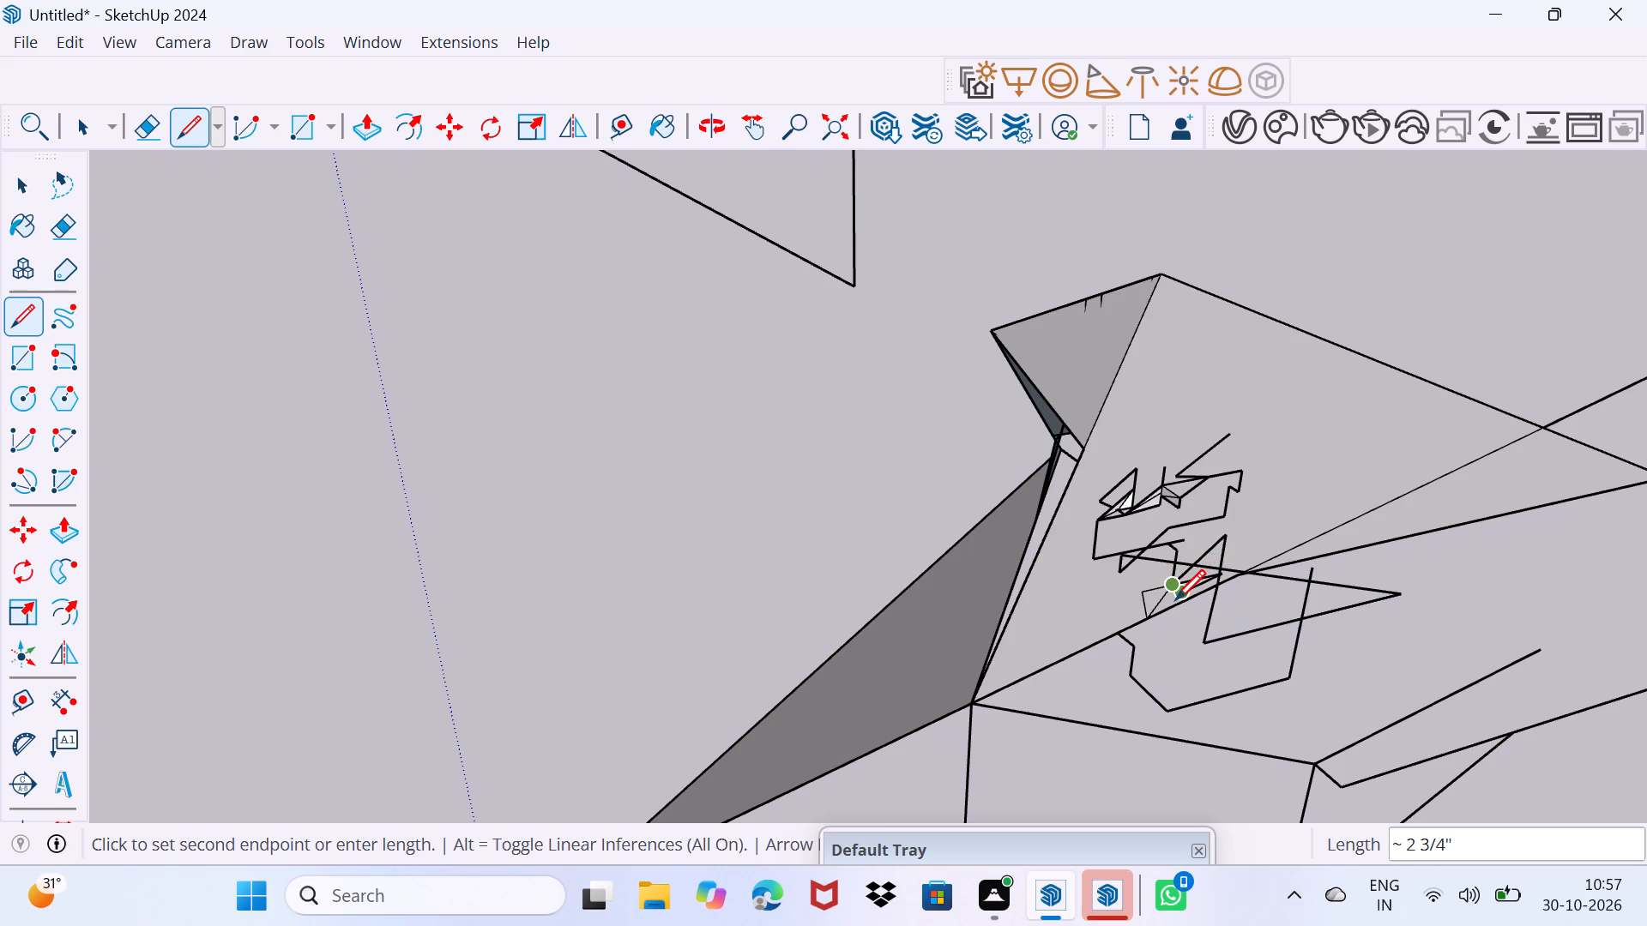
click(1175, 597)
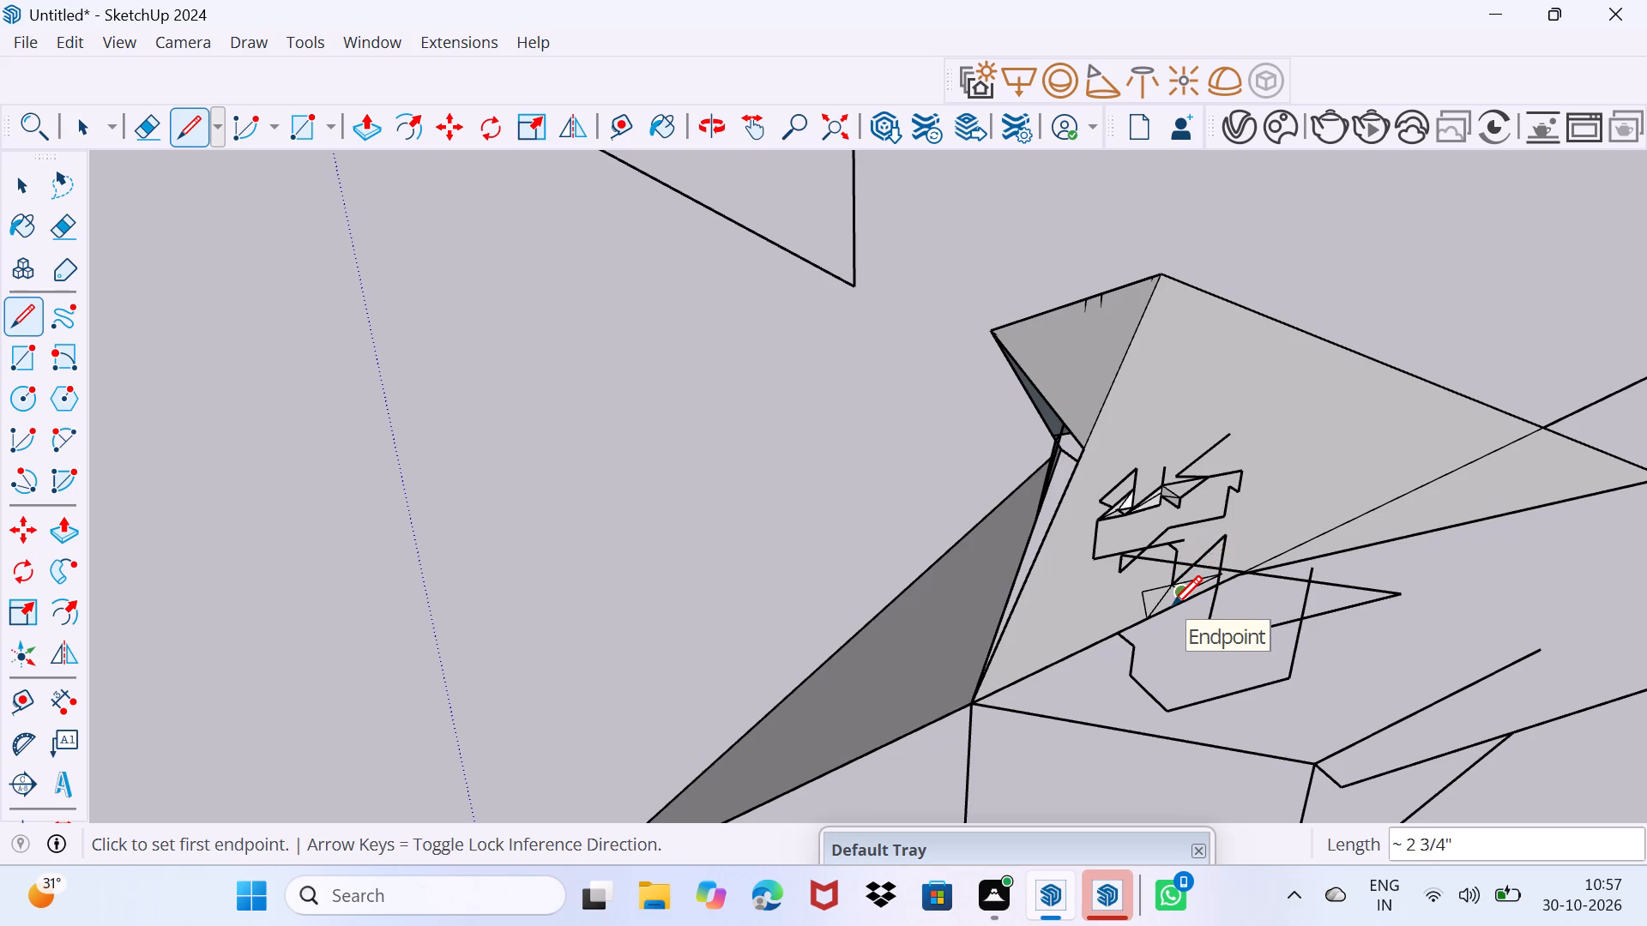
click(1172, 605)
click(1170, 612)
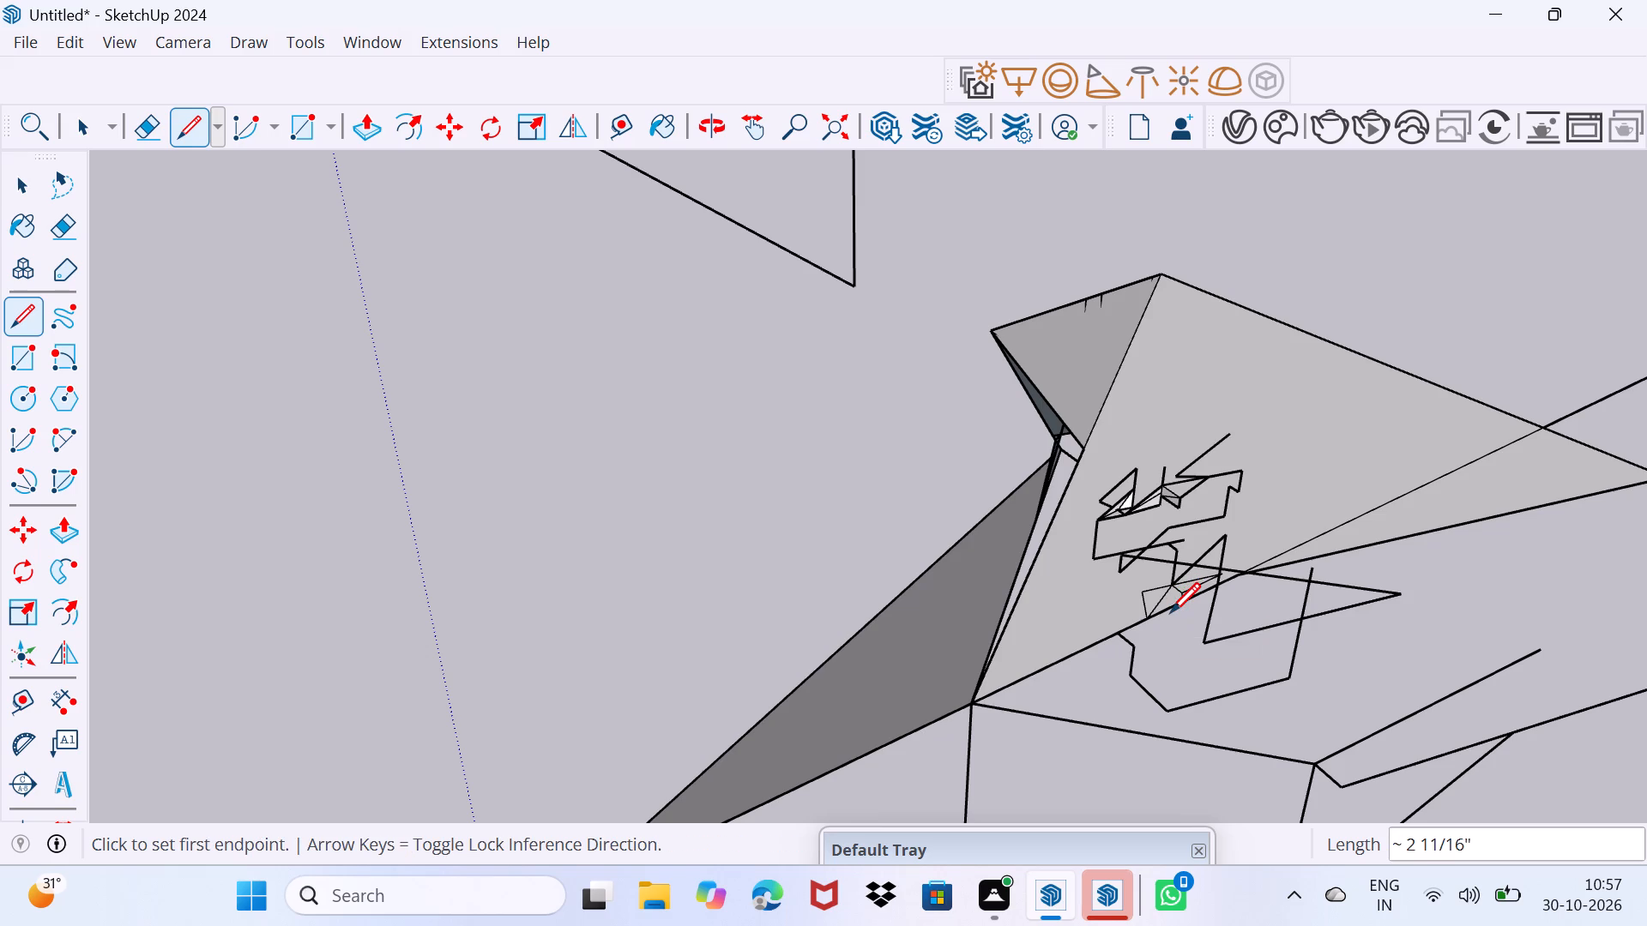
Enclose two small triangular faces around the loop with edges about 10 11/16" and 6 7/8" long, and add a stub about 4 11/16" long.
click(1167, 622)
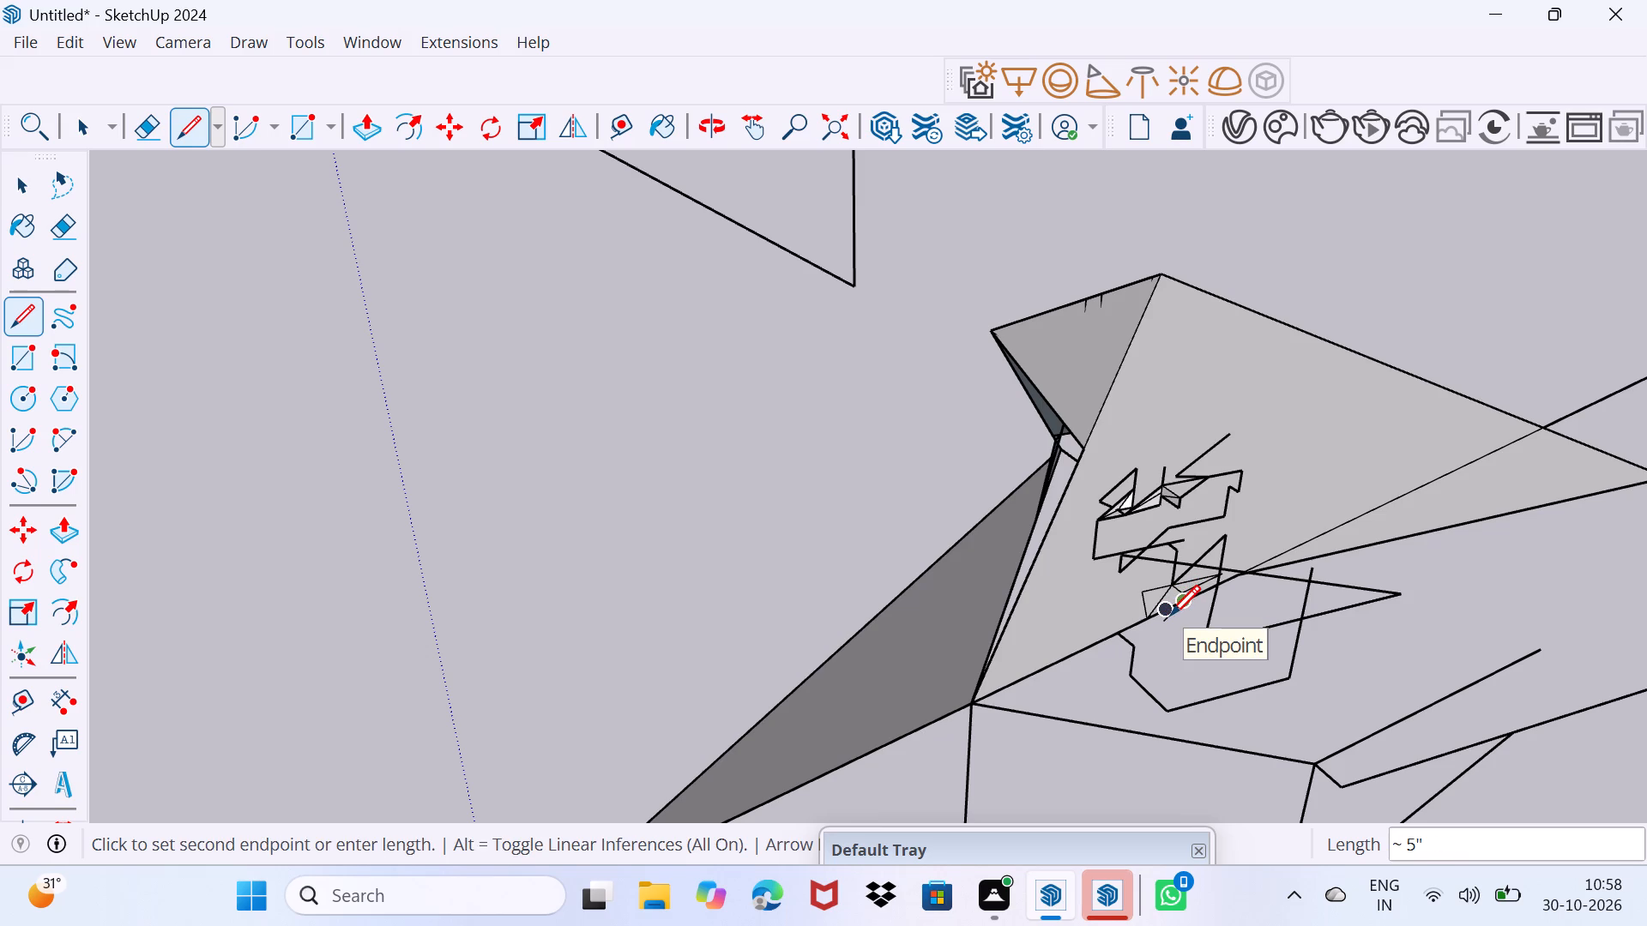
click(1204, 602)
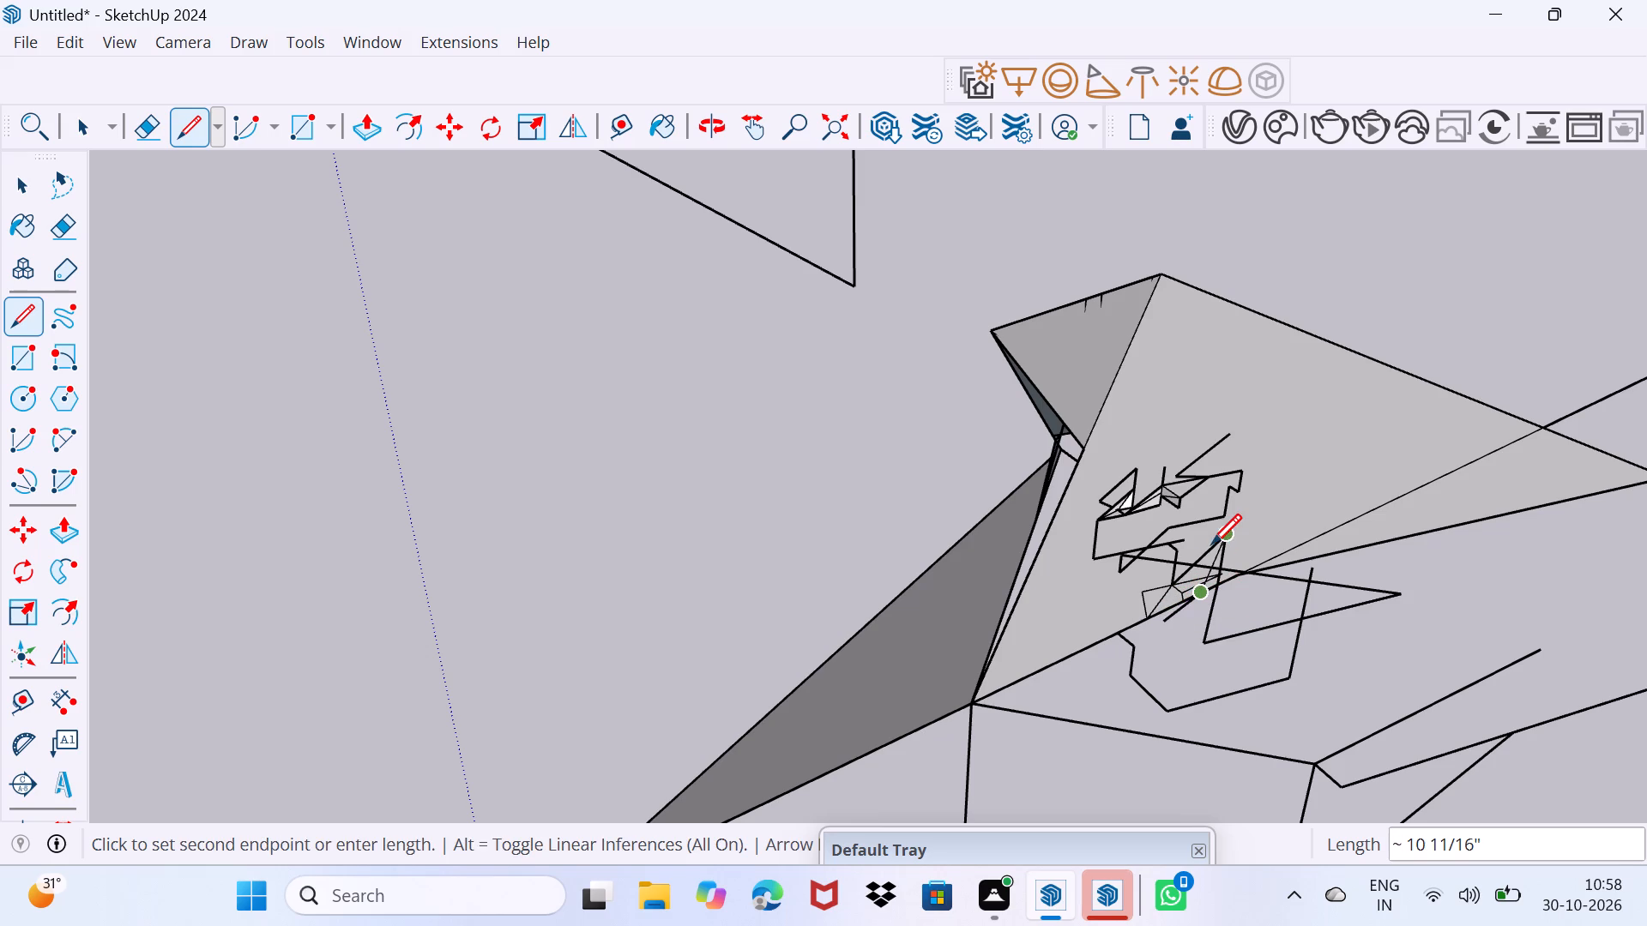
click(1211, 544)
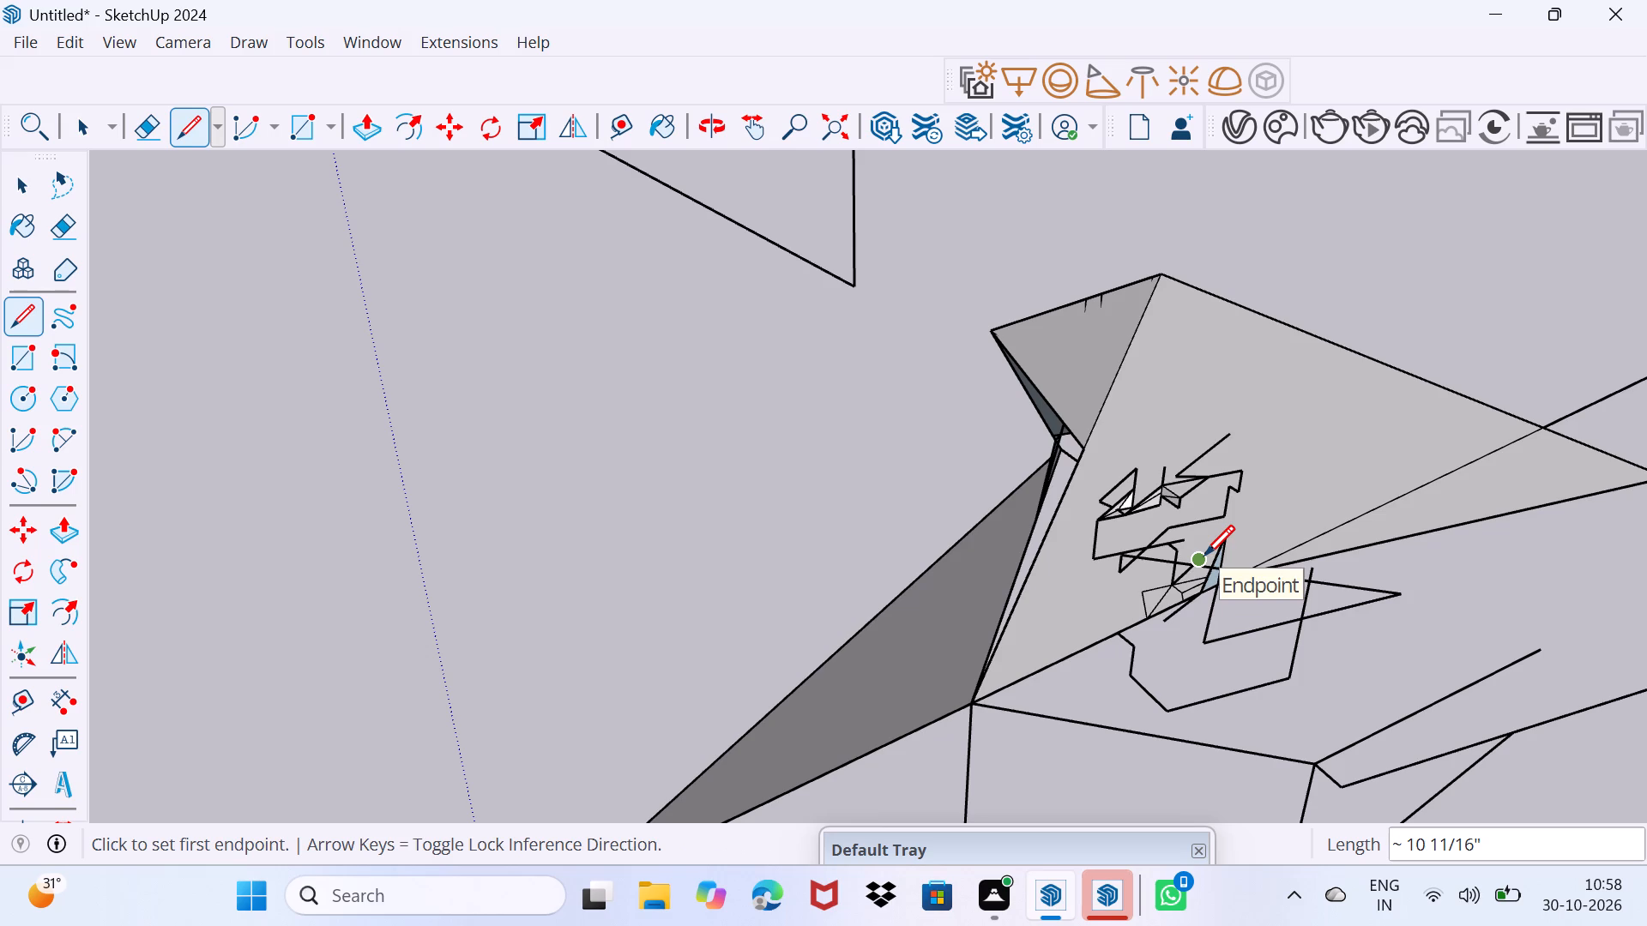
click(1204, 555)
click(1198, 572)
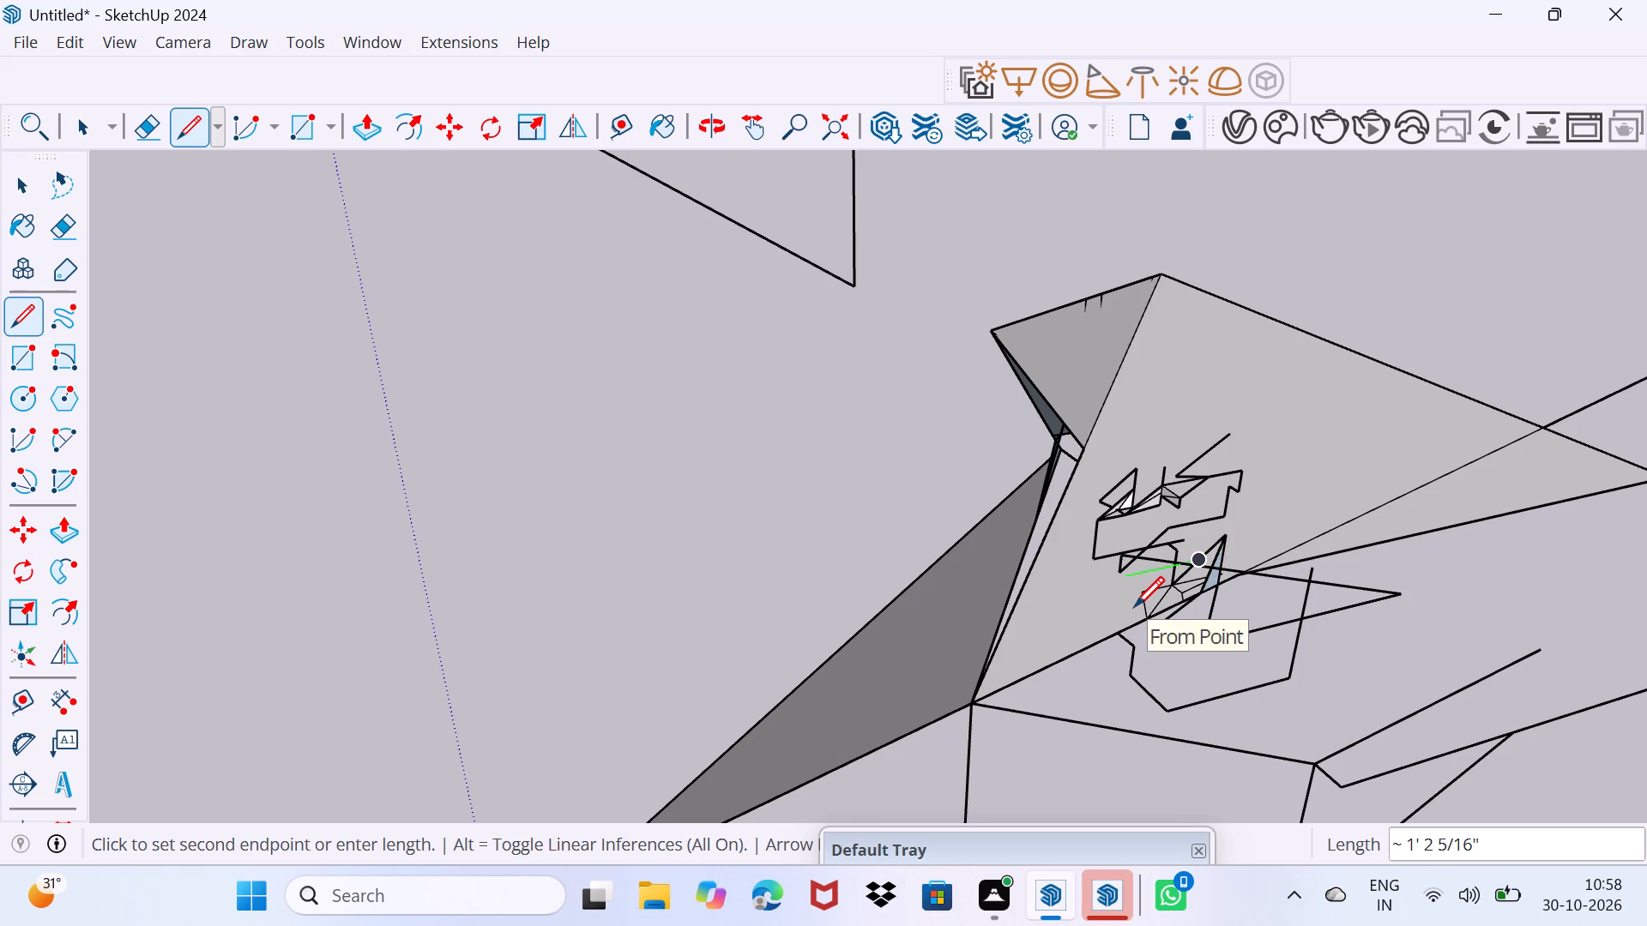
click(1134, 606)
click(1140, 599)
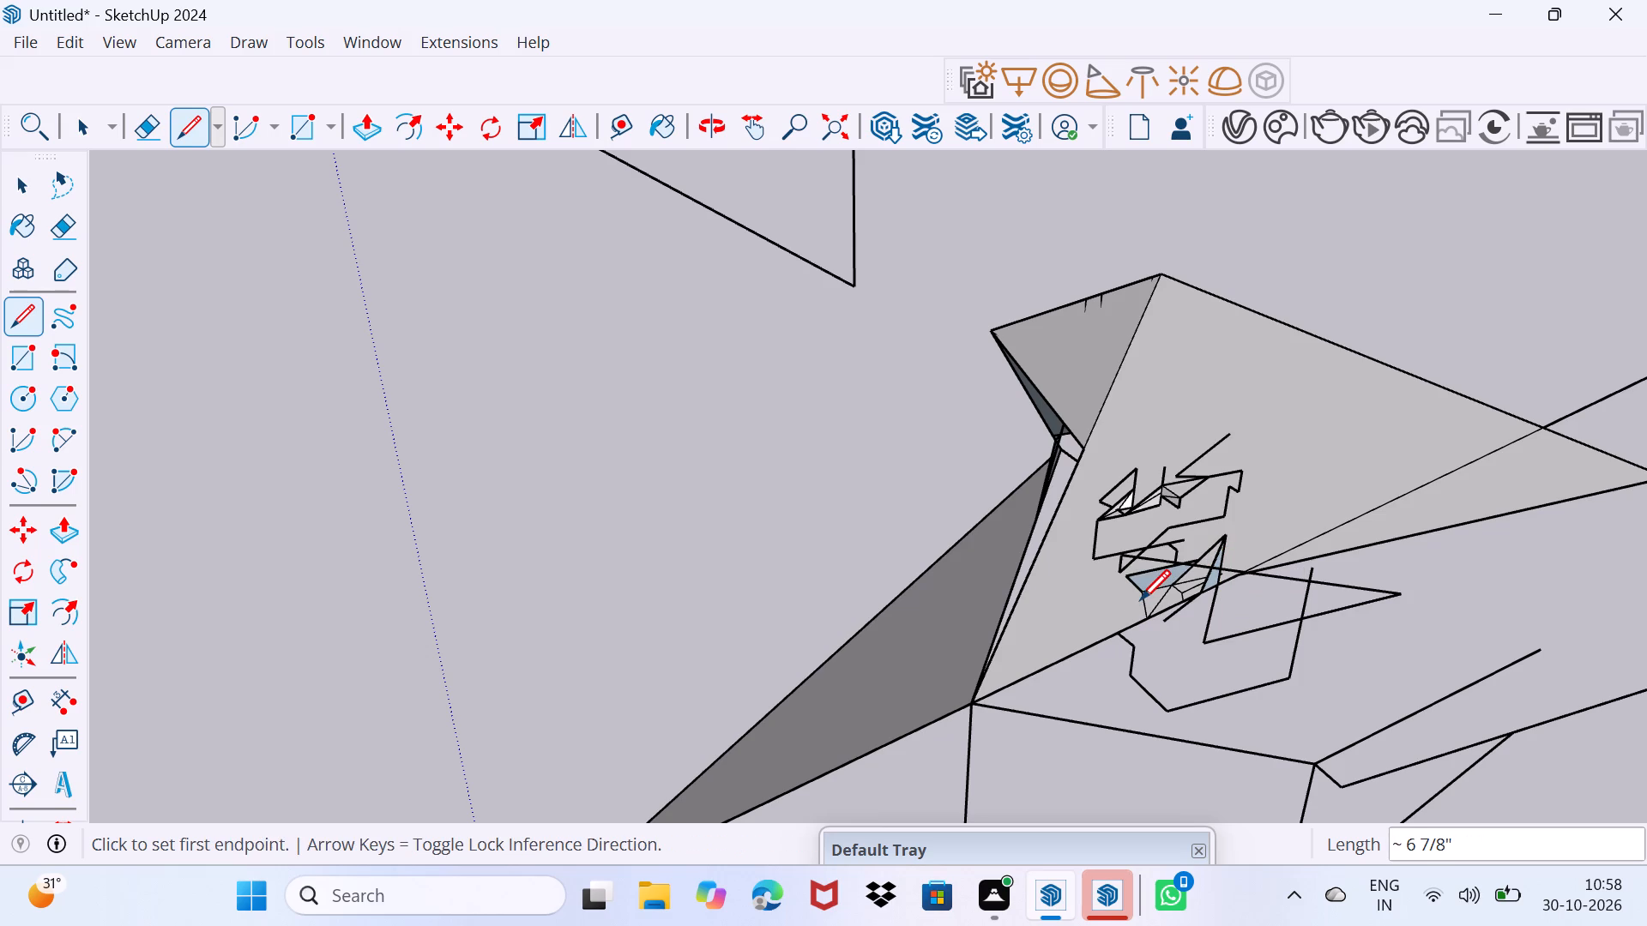
click(1140, 599)
click(1125, 605)
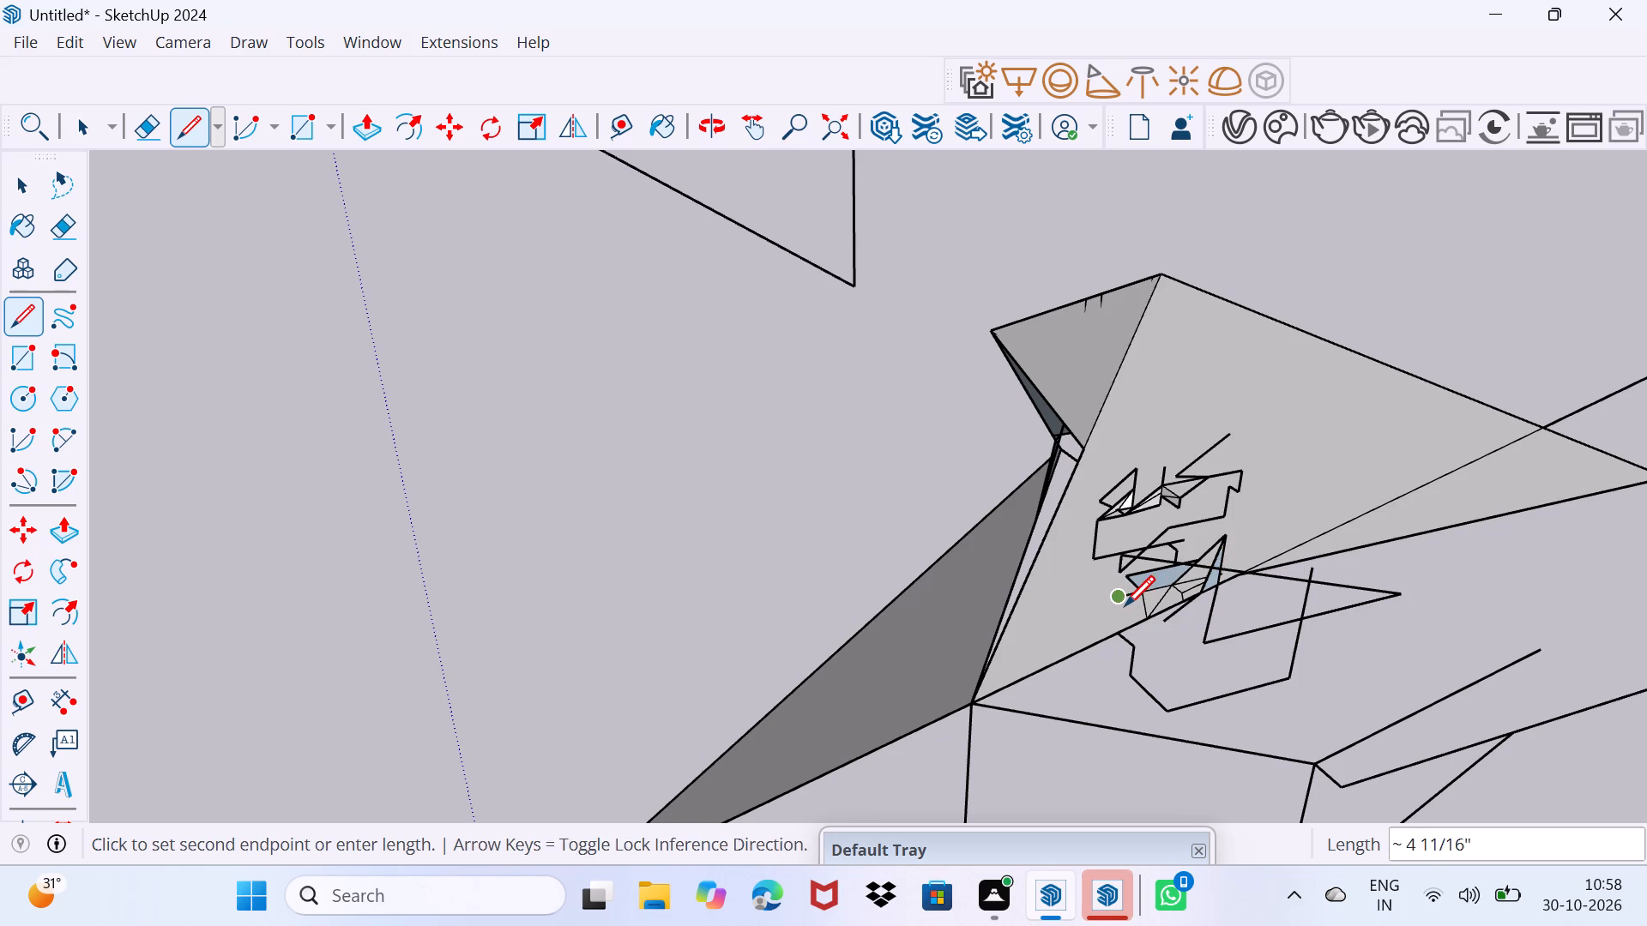
click(1144, 583)
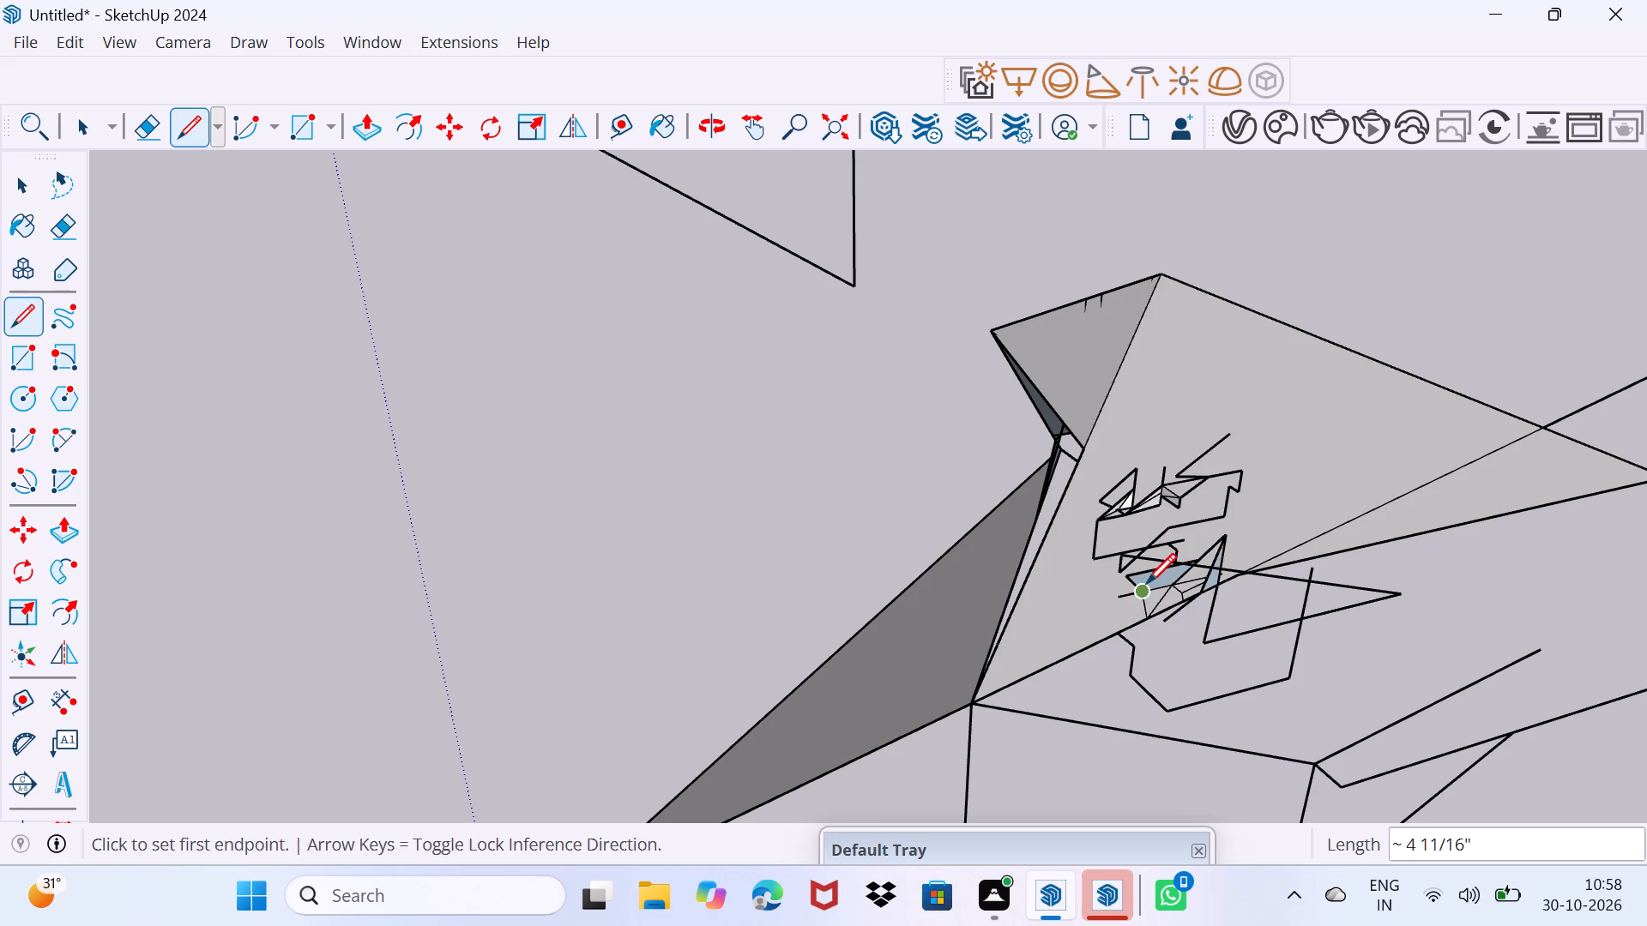
Draw short connecting lines from the pointed loop's peak through the crossing point to the corner of the small adjoining triangle.
click(1133, 464)
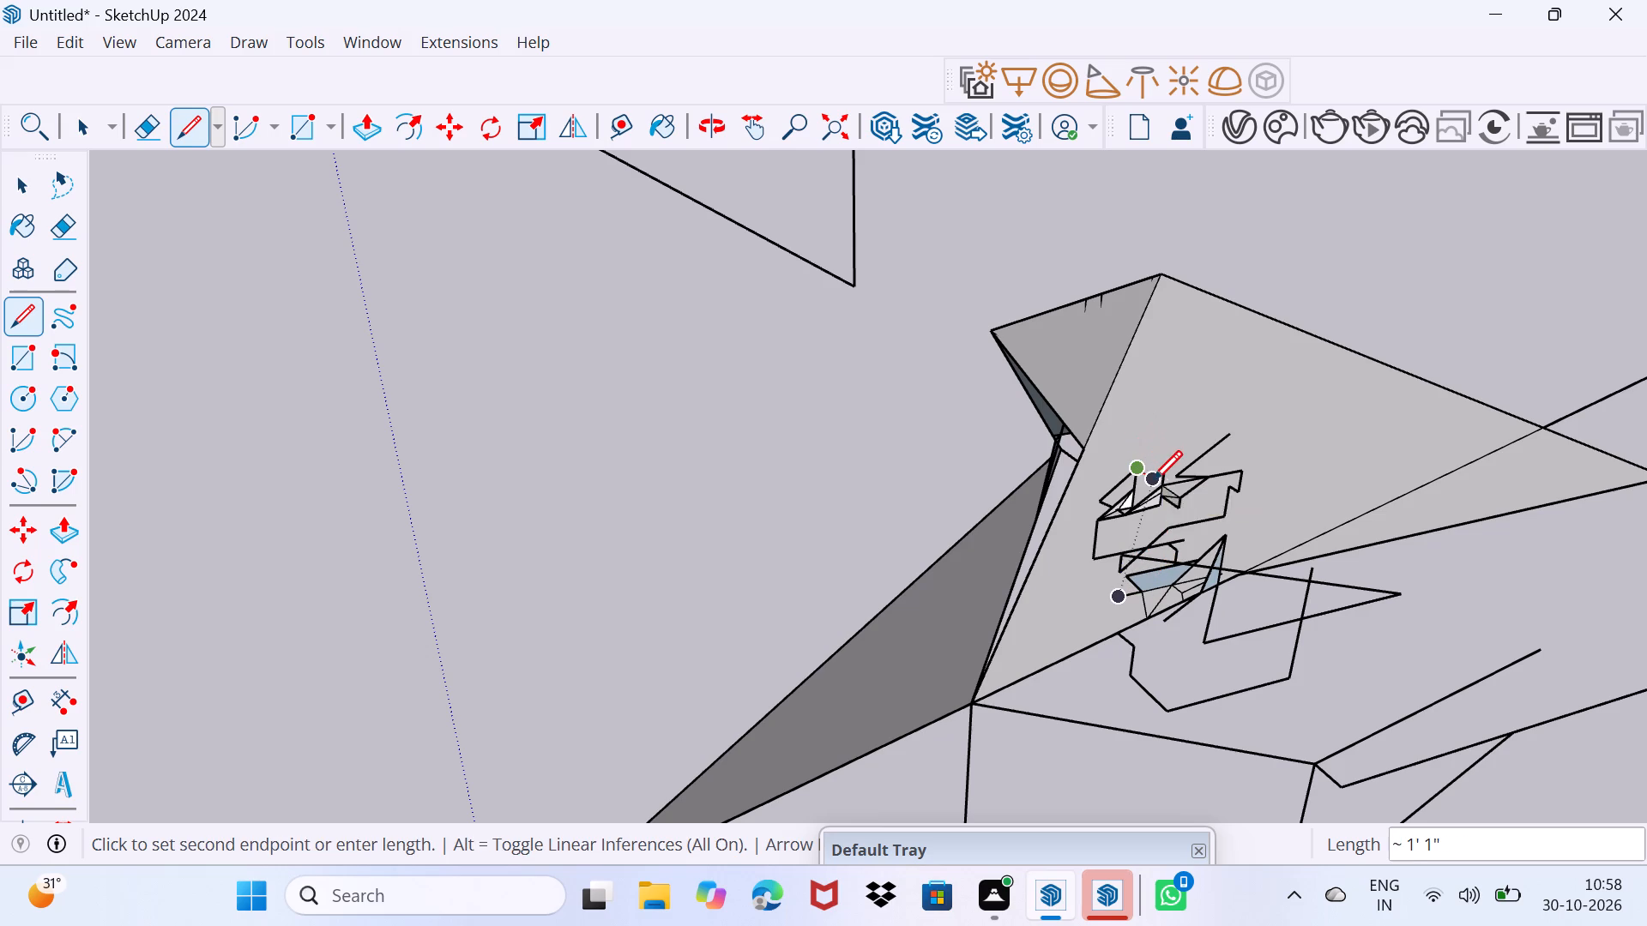
click(1152, 480)
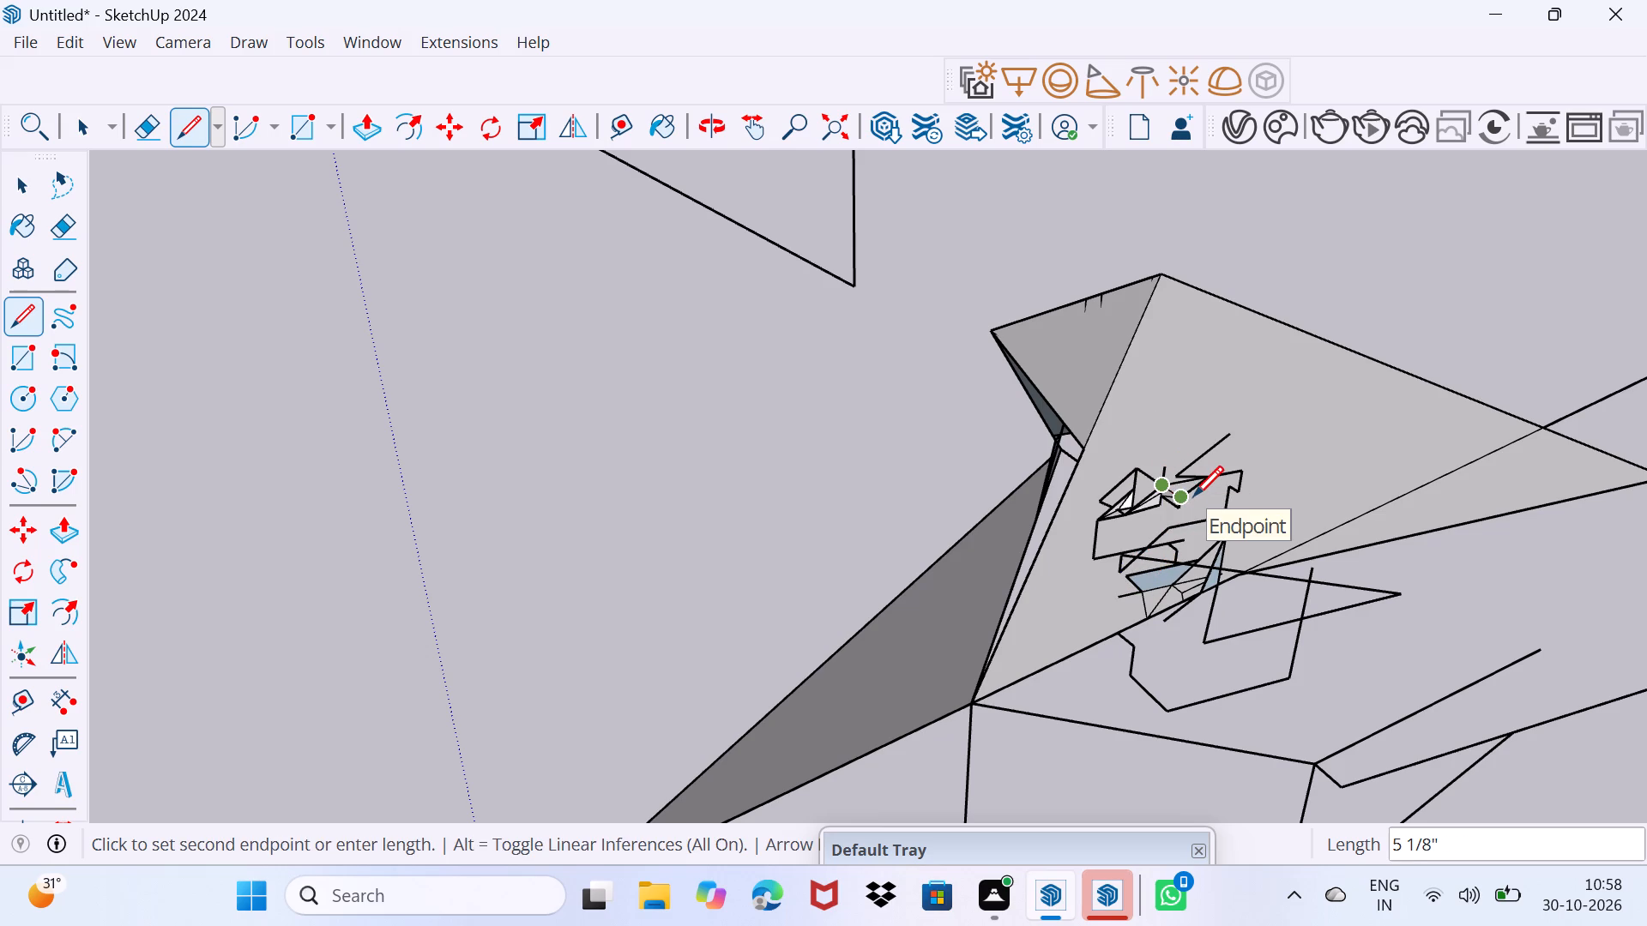
click(1193, 499)
Extend the slanted line about 2' 2" outward and join its end to the large face's corners with lines about 9' 9 1/4" and 5' 3 1/2" long.
drag(1251, 397, 1250, 406)
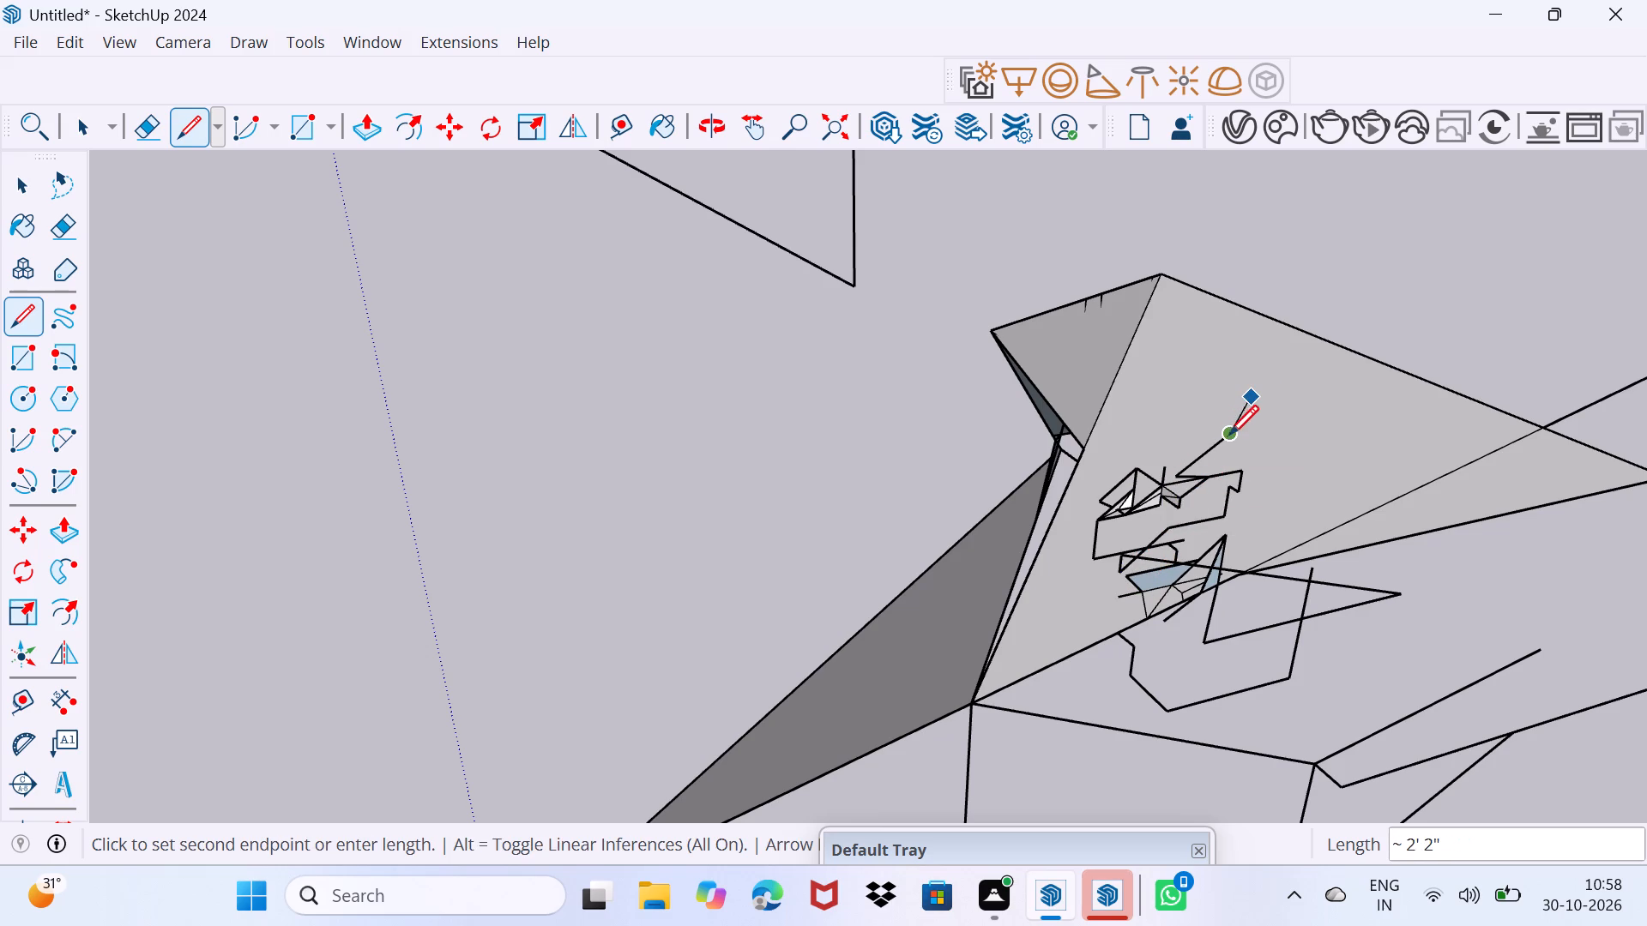
click(1232, 430)
click(1250, 399)
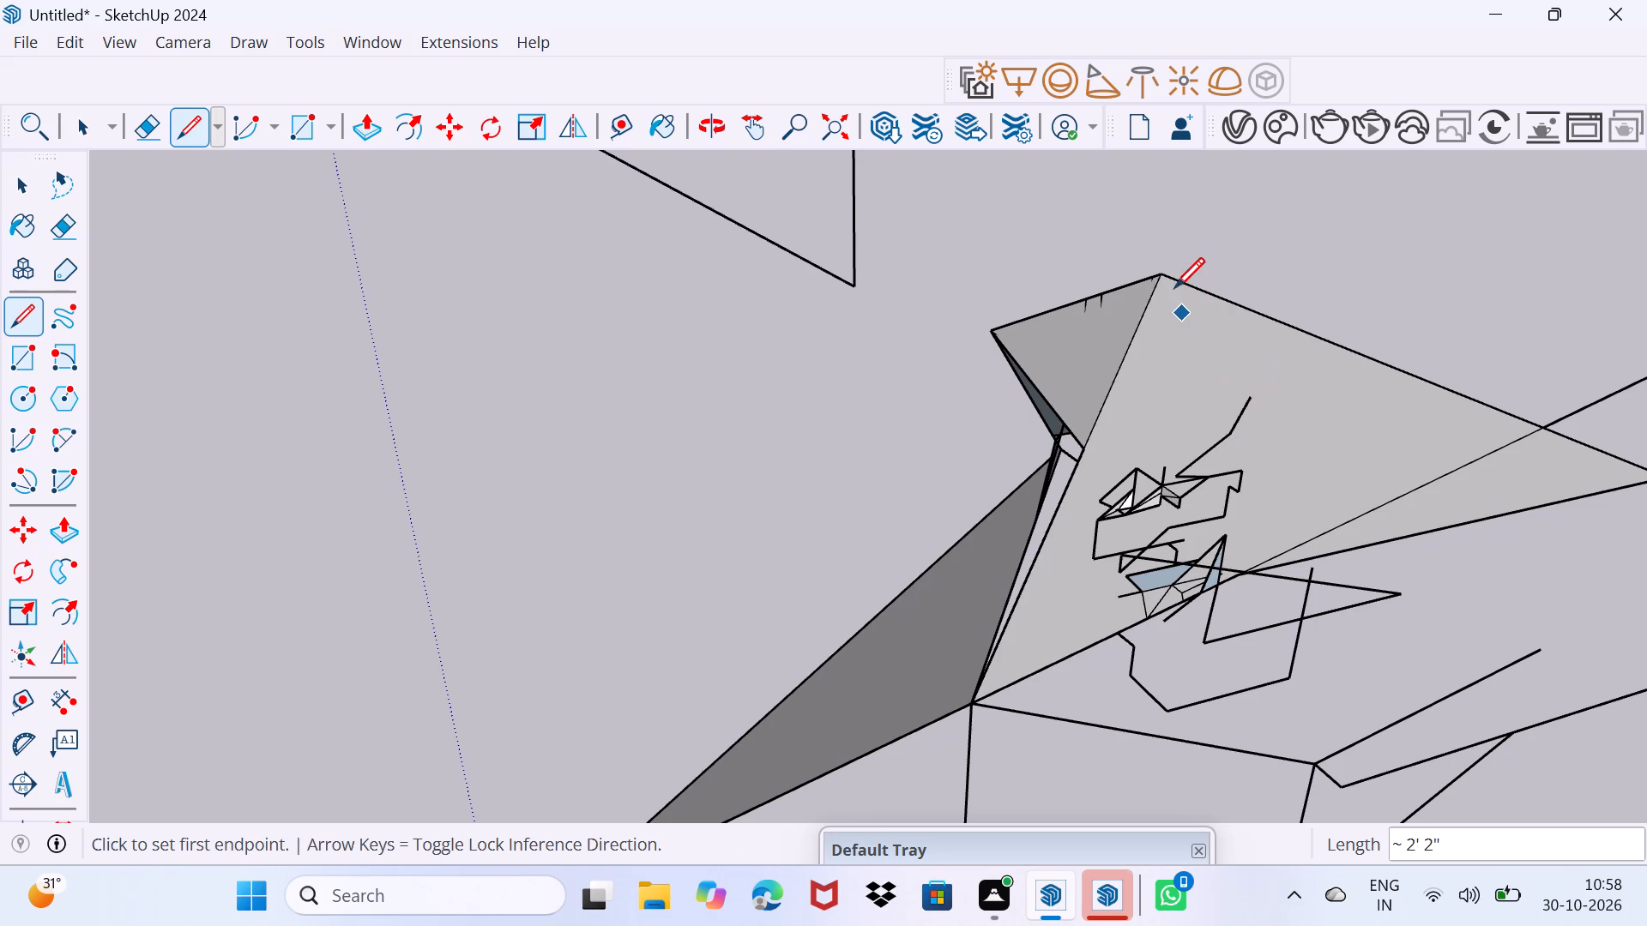
click(1173, 276)
click(1247, 391)
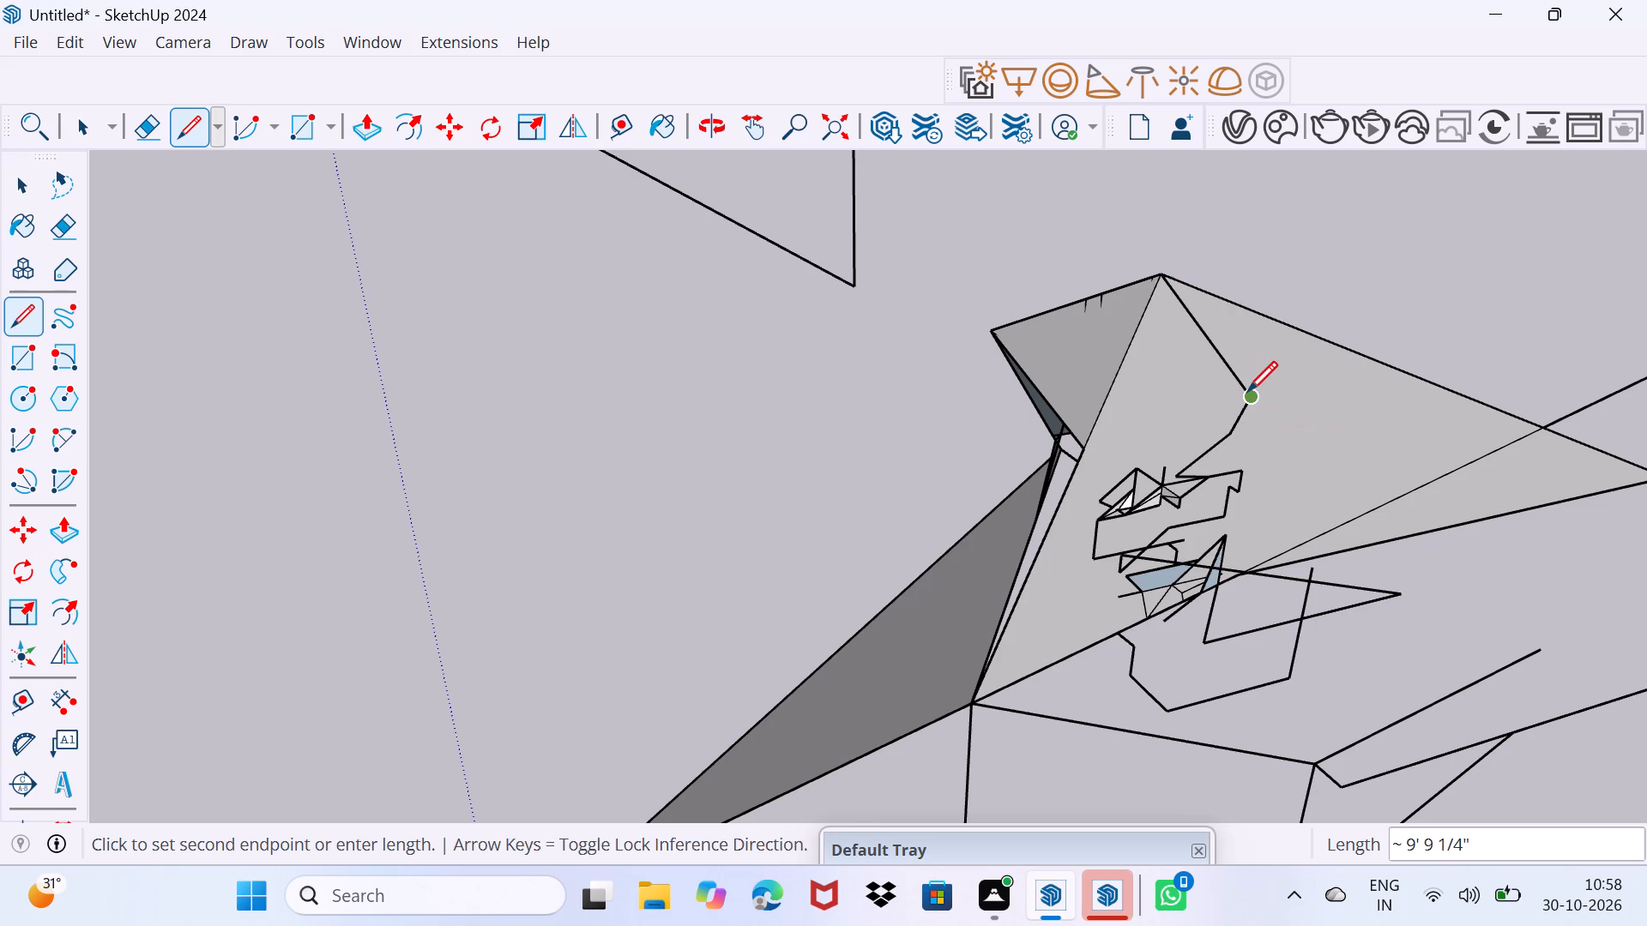
click(1253, 409)
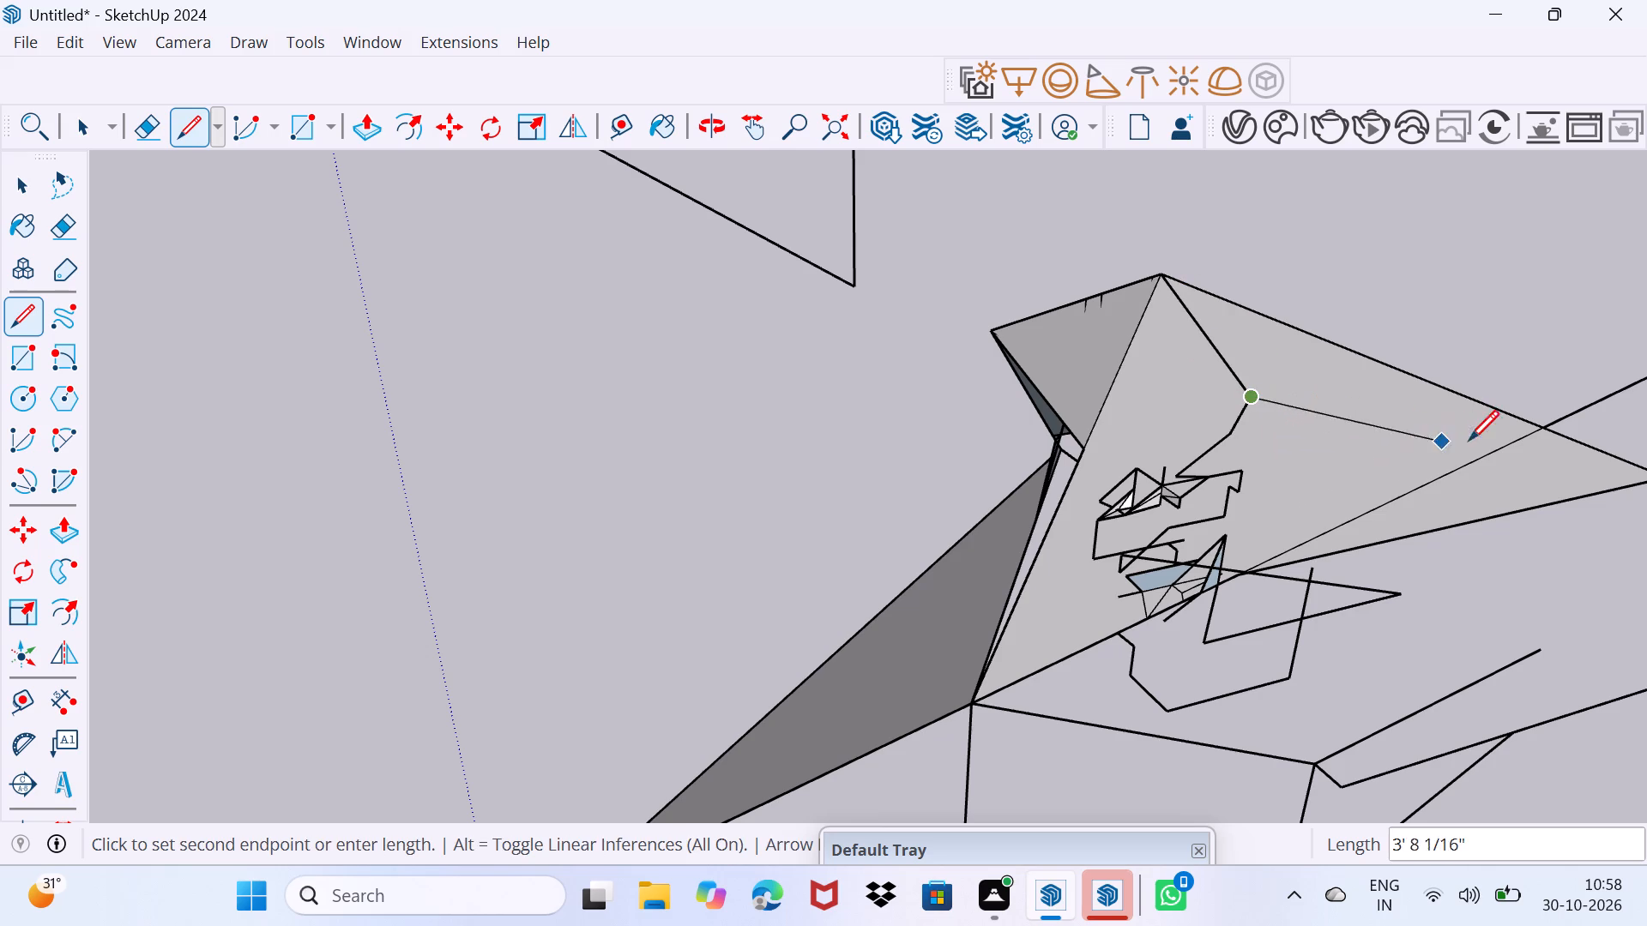
click(1541, 436)
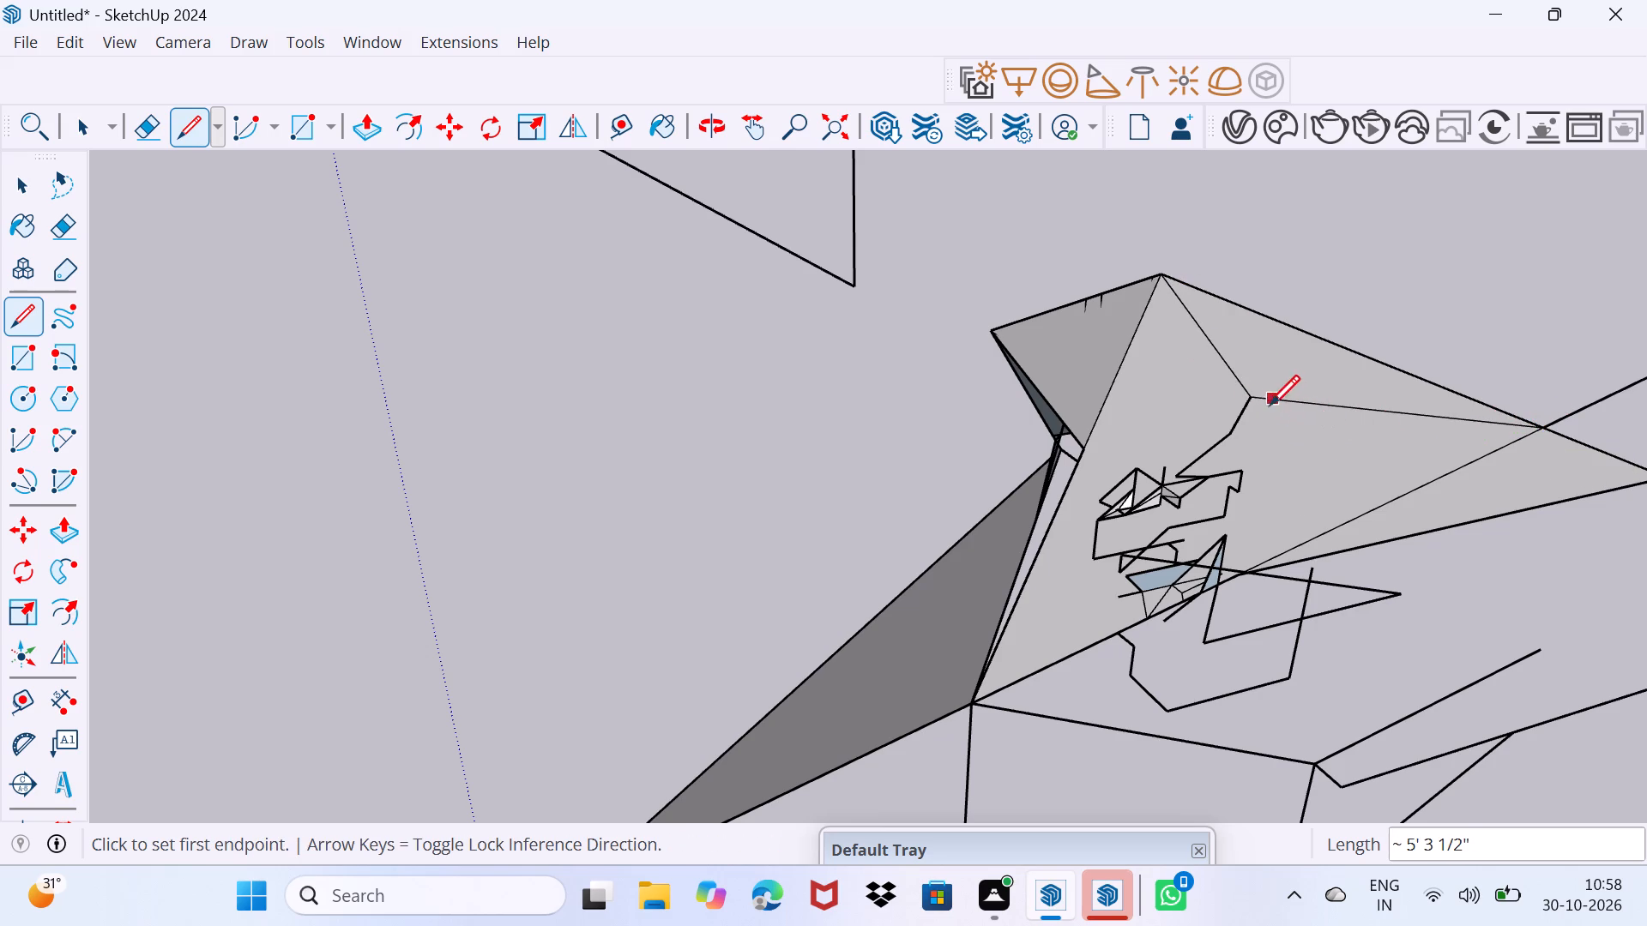
Draw two lines from the new junction to the large face's outer edge, about 5' 5 1/16" and 6' 7 1/2" long.
click(1258, 397)
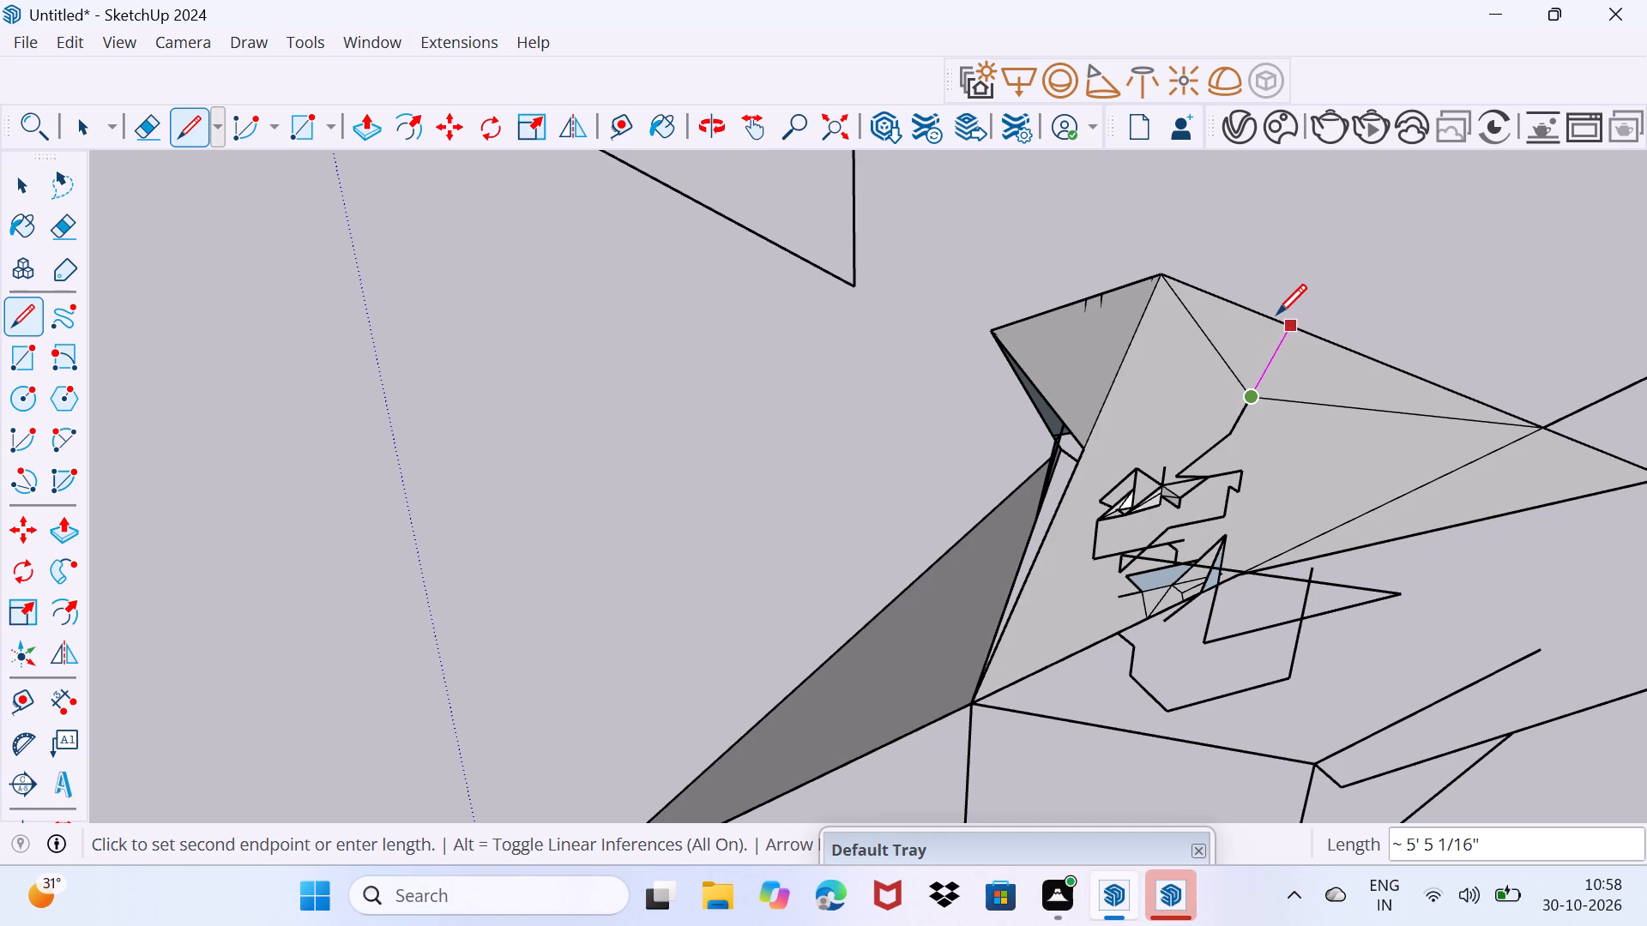
click(1276, 314)
scroll(1244, 368, up, 1)
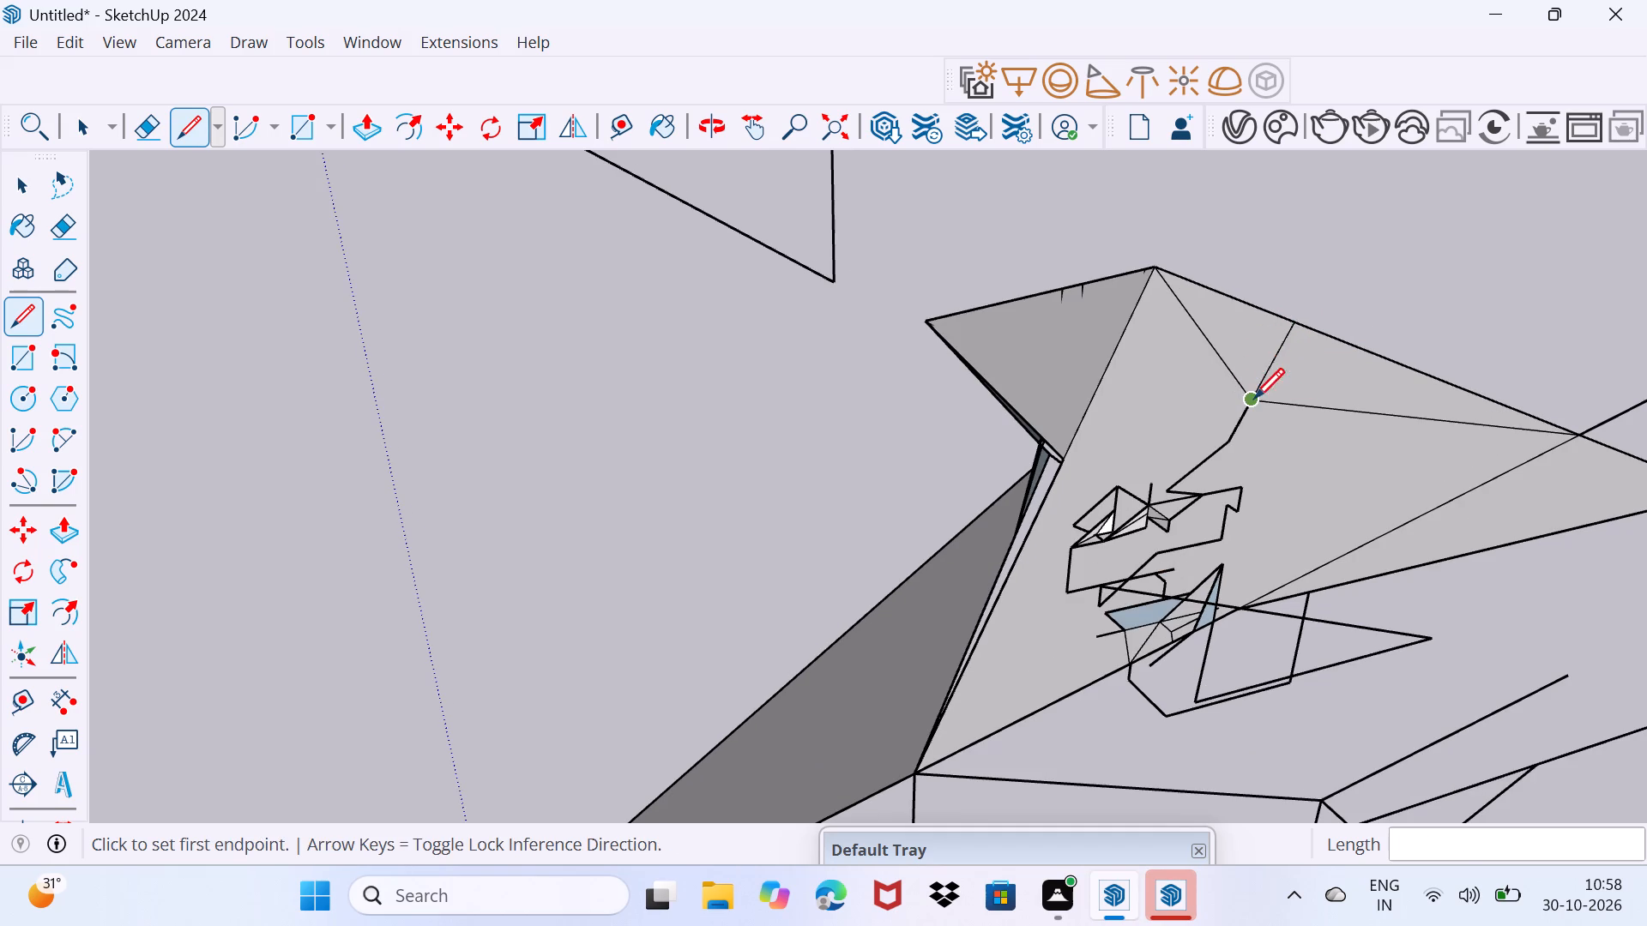
click(1258, 387)
click(1242, 310)
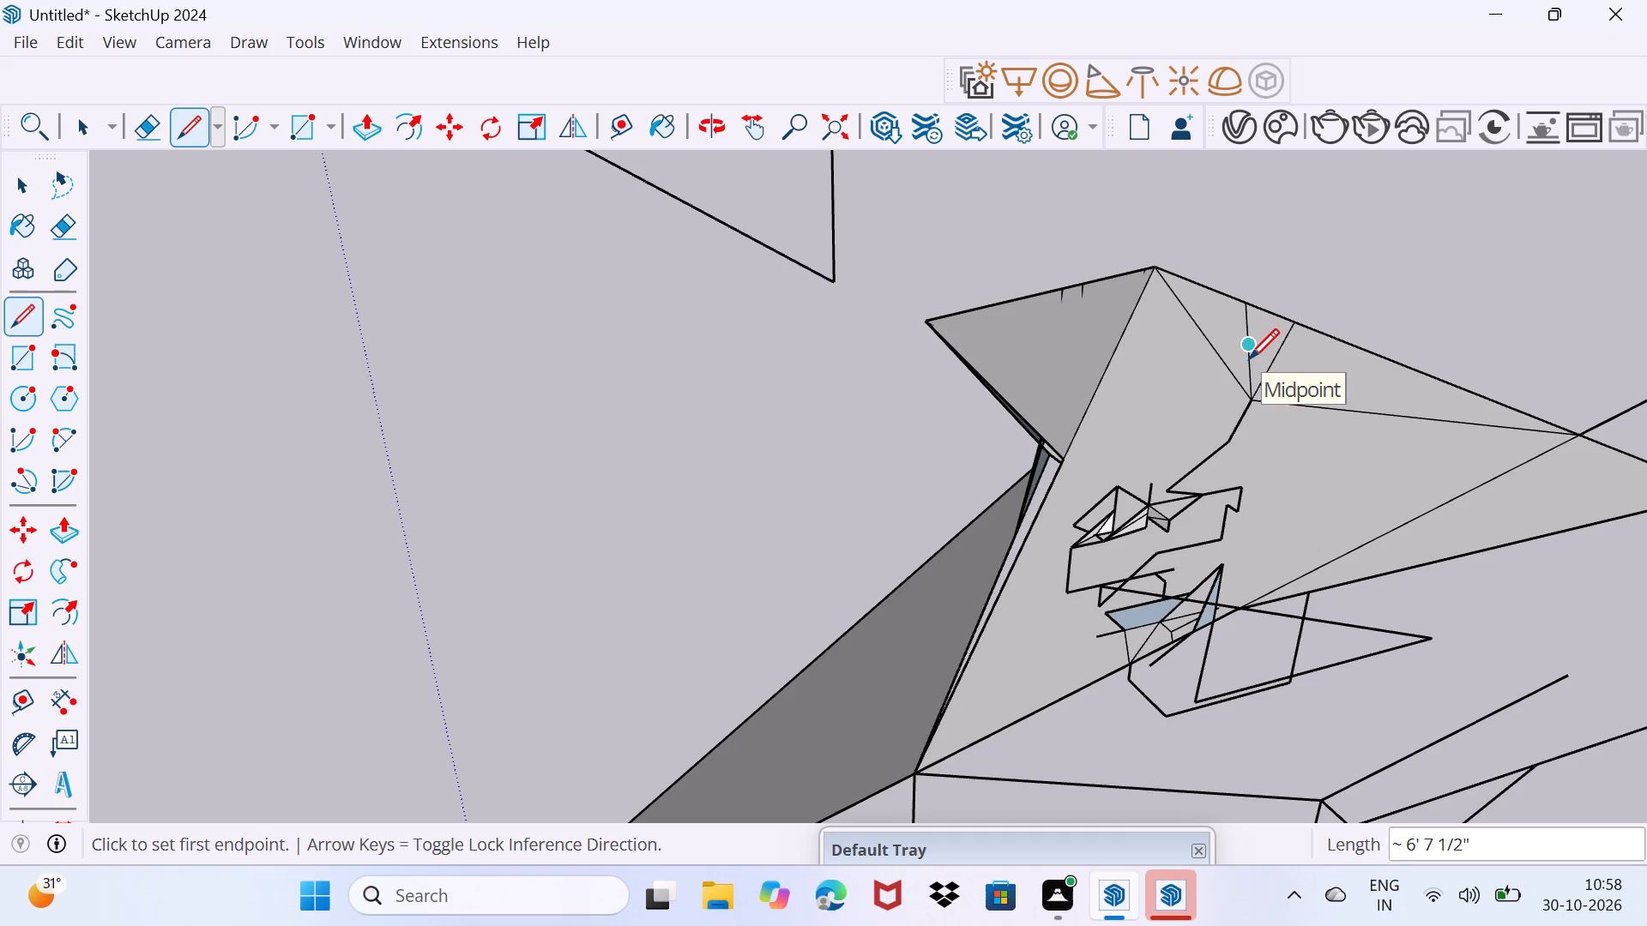
Draw cross lines from the midpoint of the 6' 7 1/2" line to the edges on either side, about 10 1/8" and 11 3/8" long.
click(1256, 344)
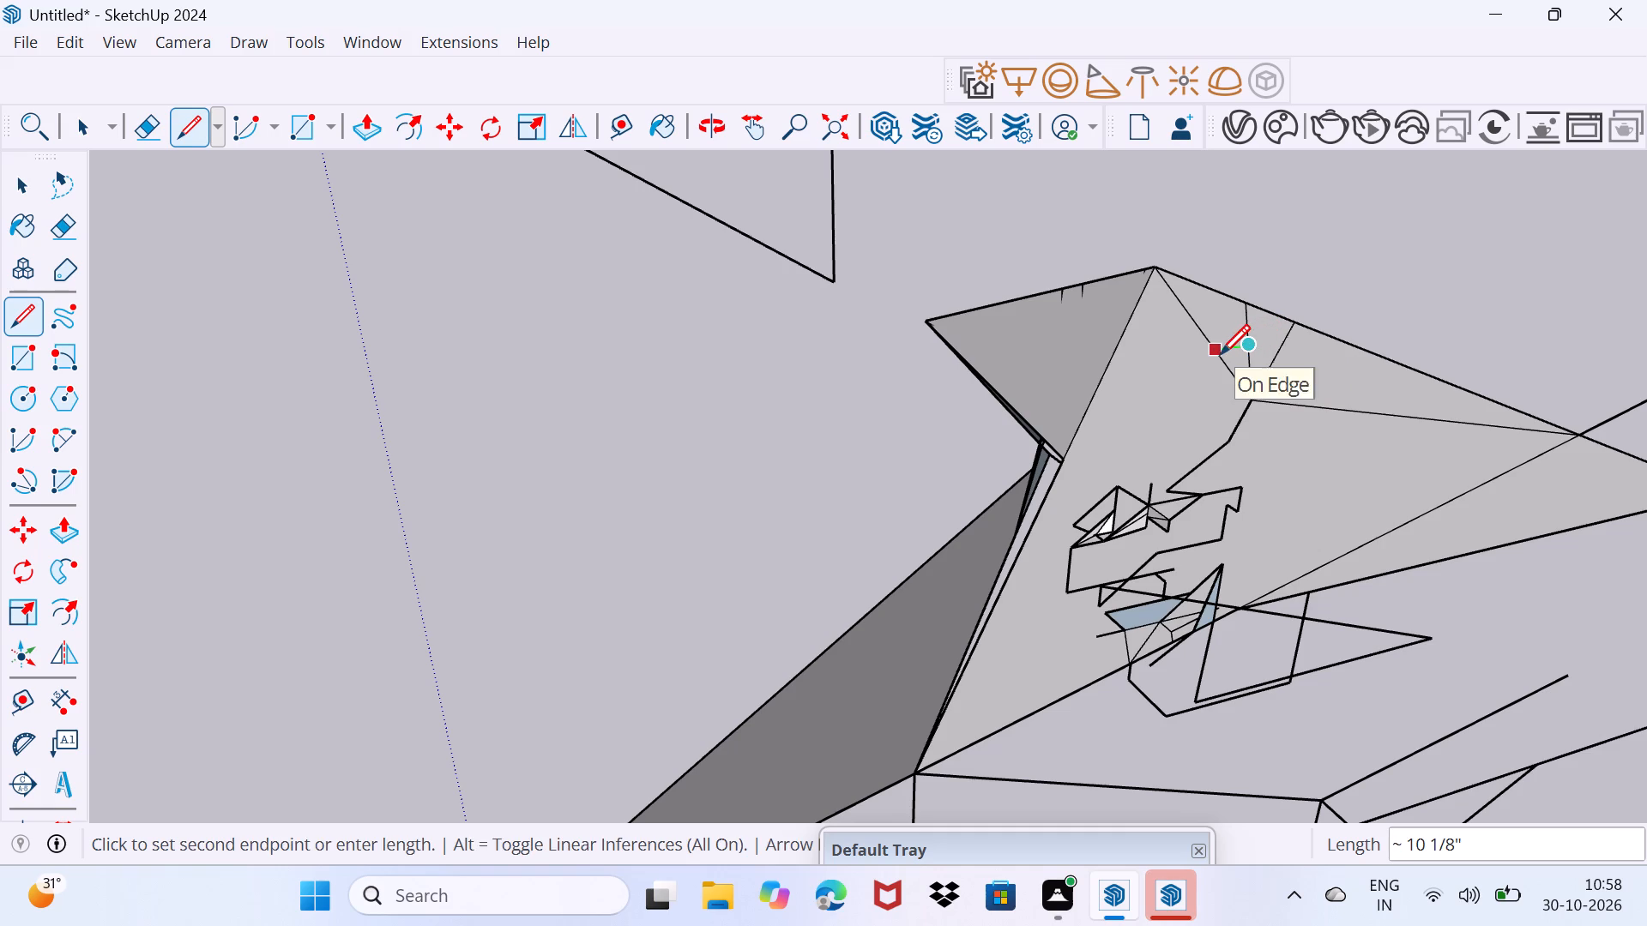
click(1220, 354)
click(1249, 345)
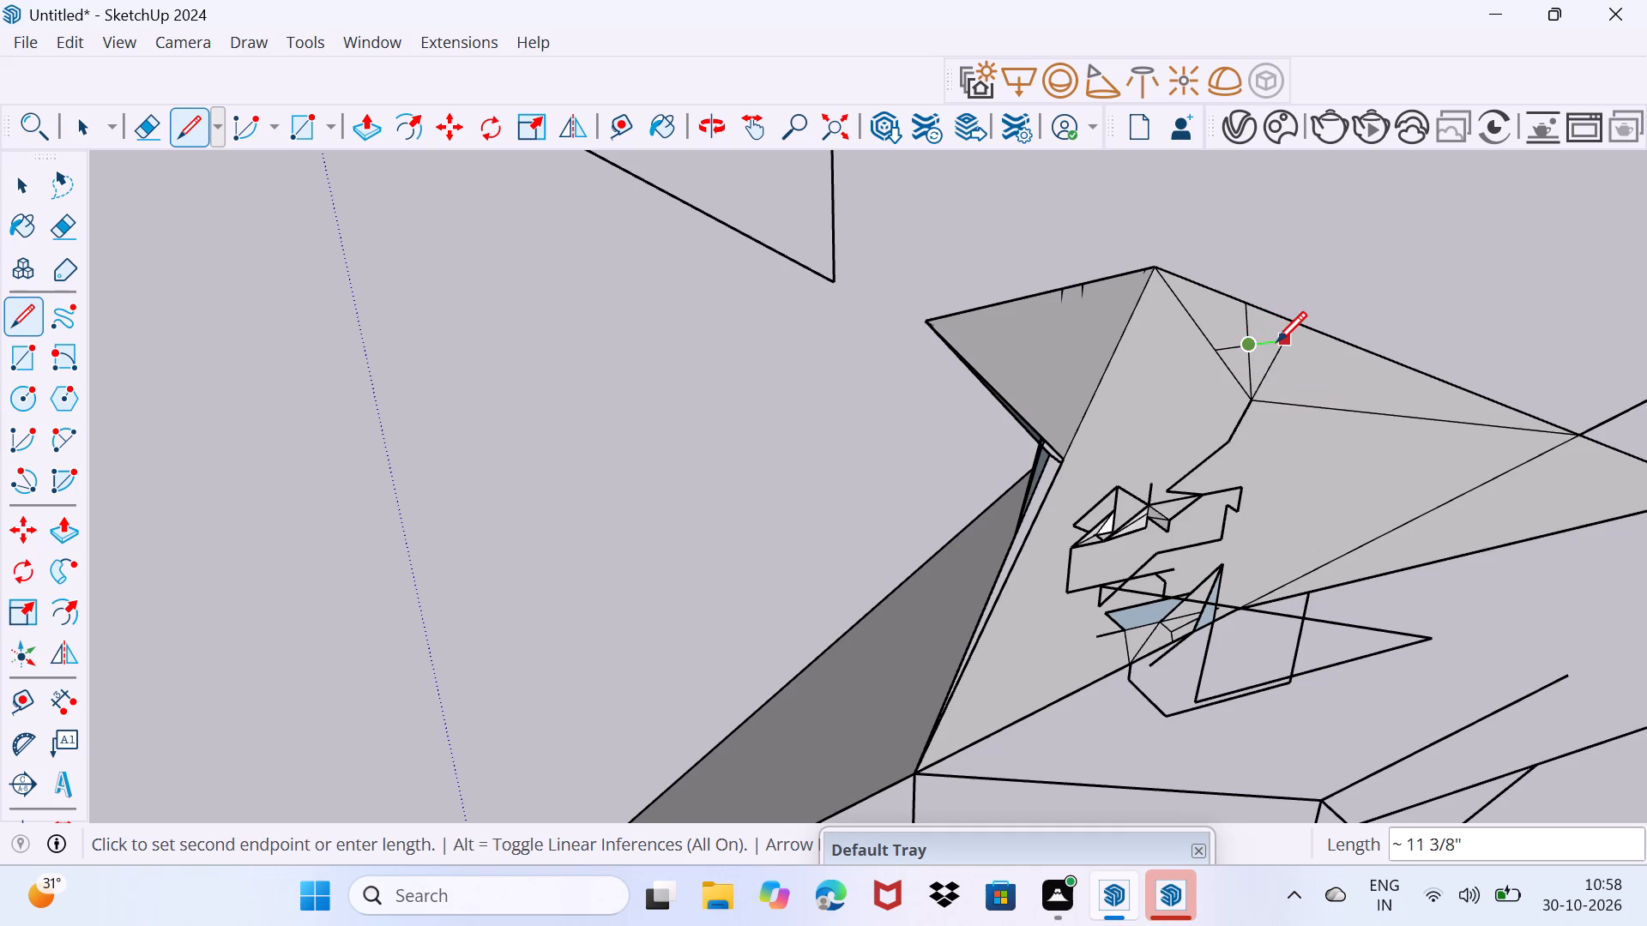
scroll(1280, 341, up, 3)
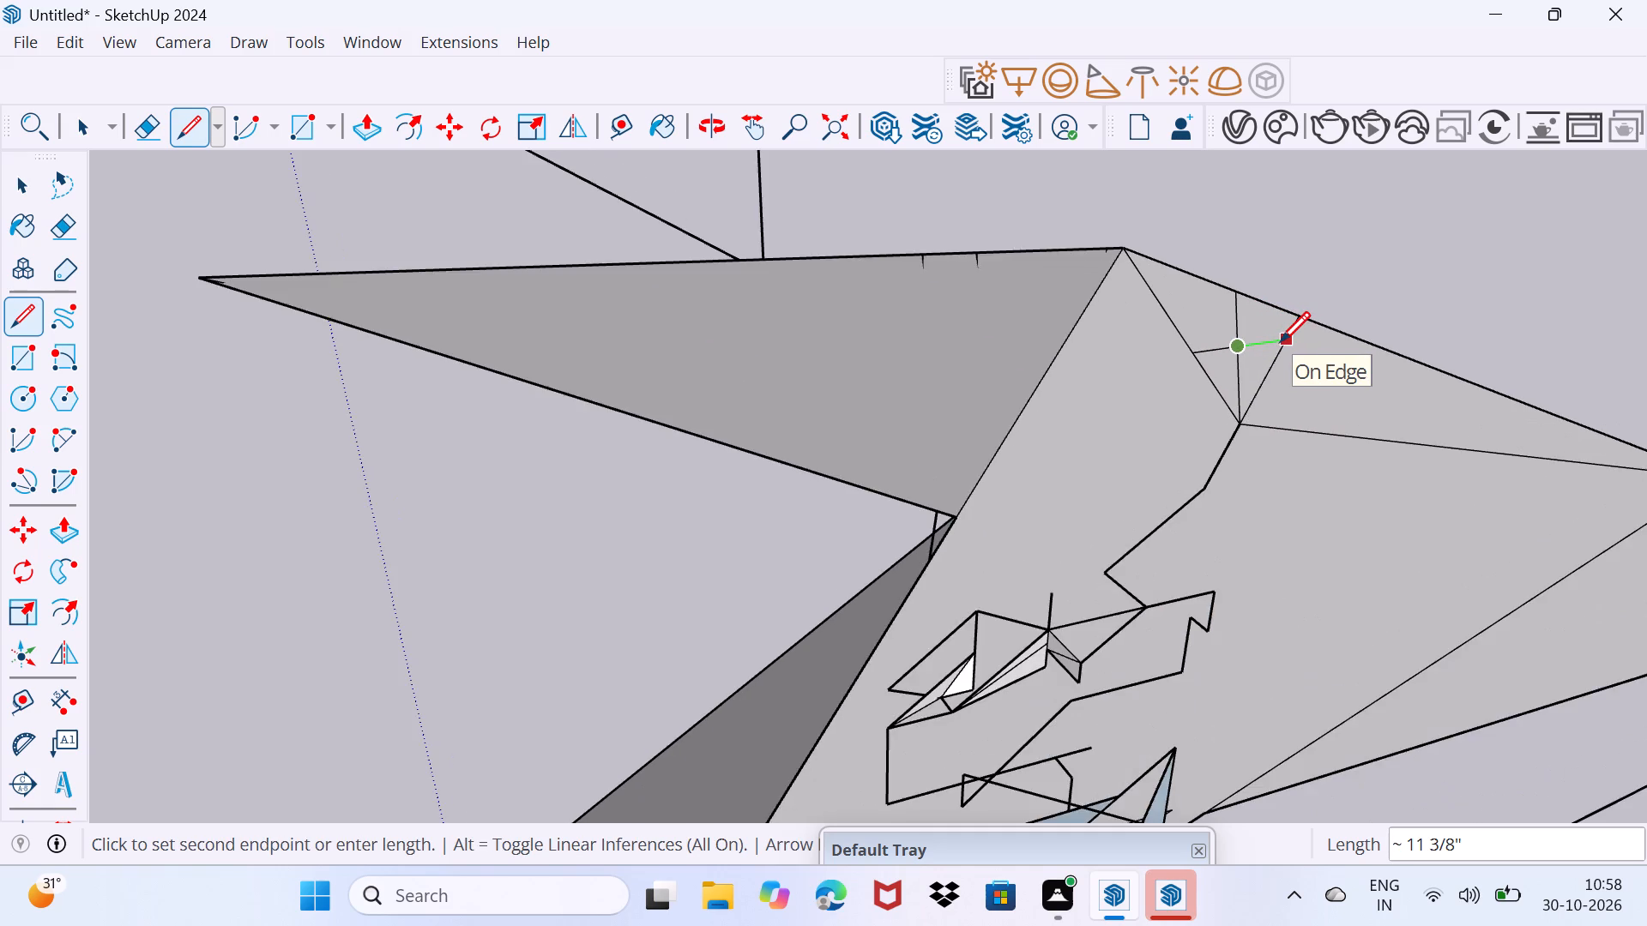
scroll(1280, 341, up, 3)
click(1300, 336)
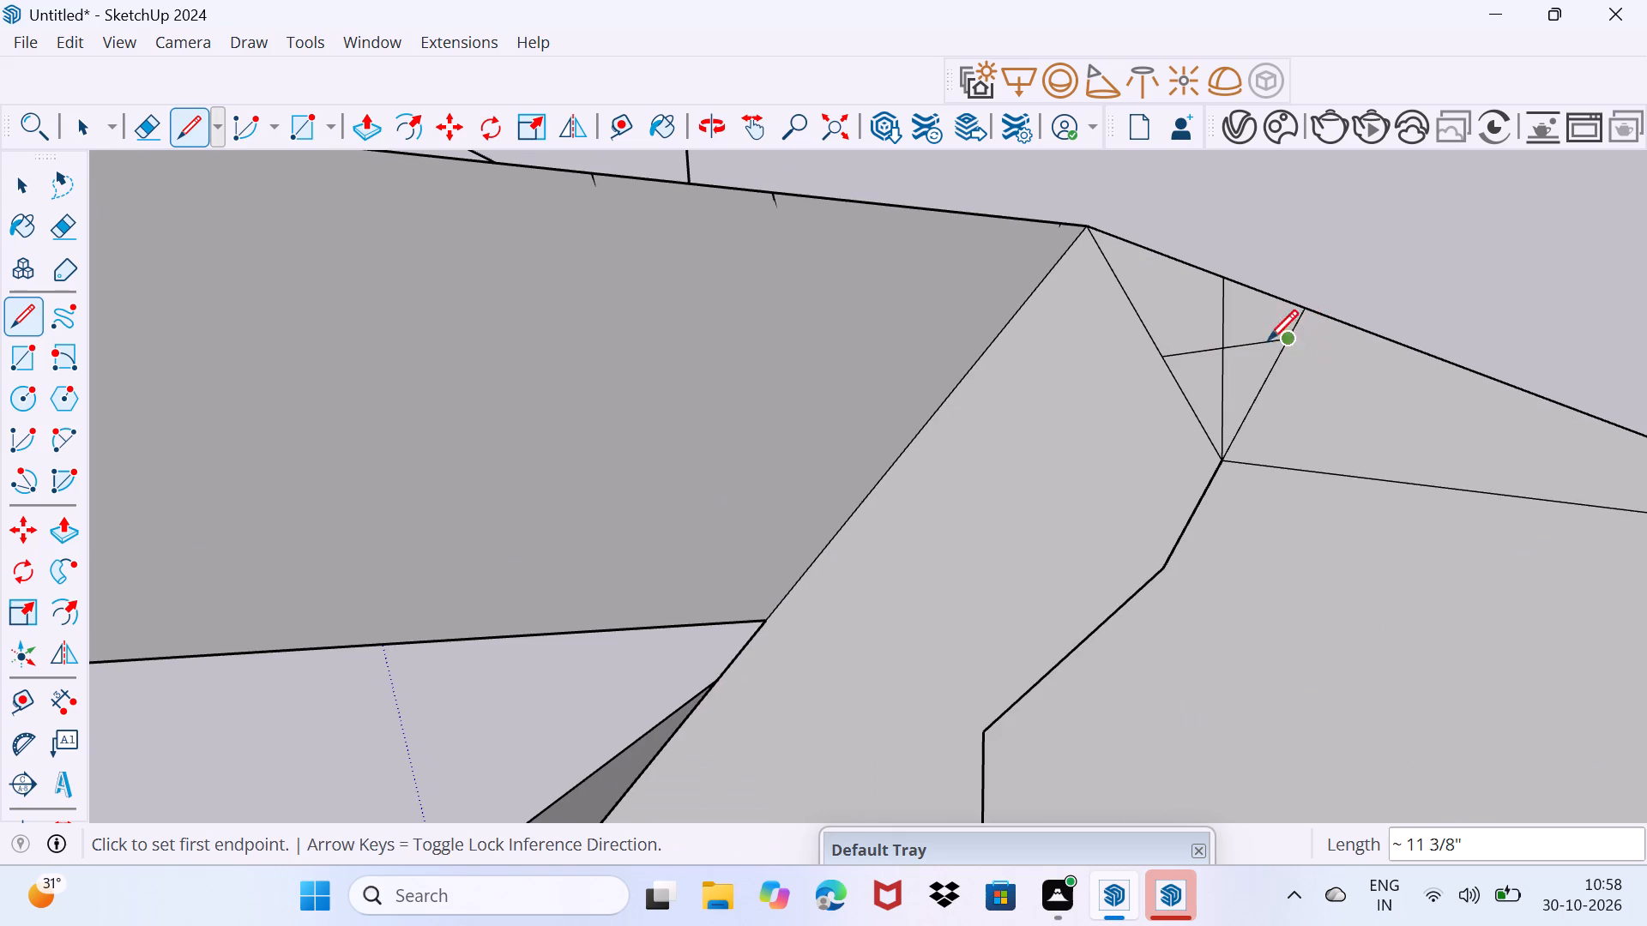
Brace the subdivided corner with diagonals about 6' 7 1/8", 3' 10 11/16", 2' 9 15/16" and 2' 3 1/16" long between its existing points.
click(1229, 343)
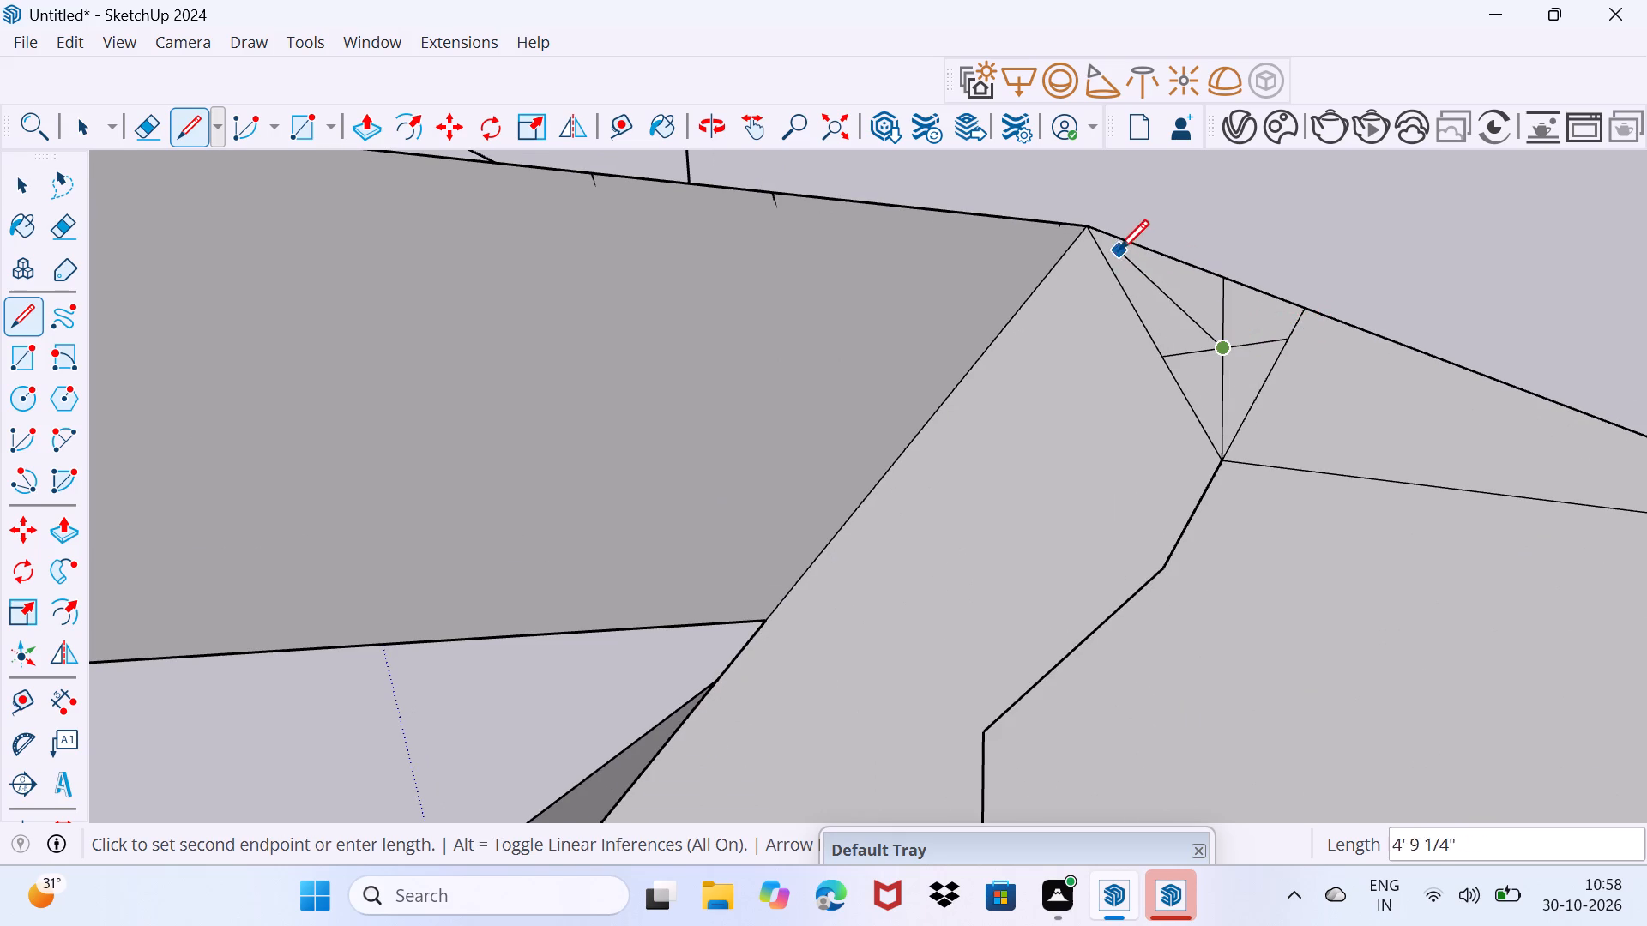
click(1101, 236)
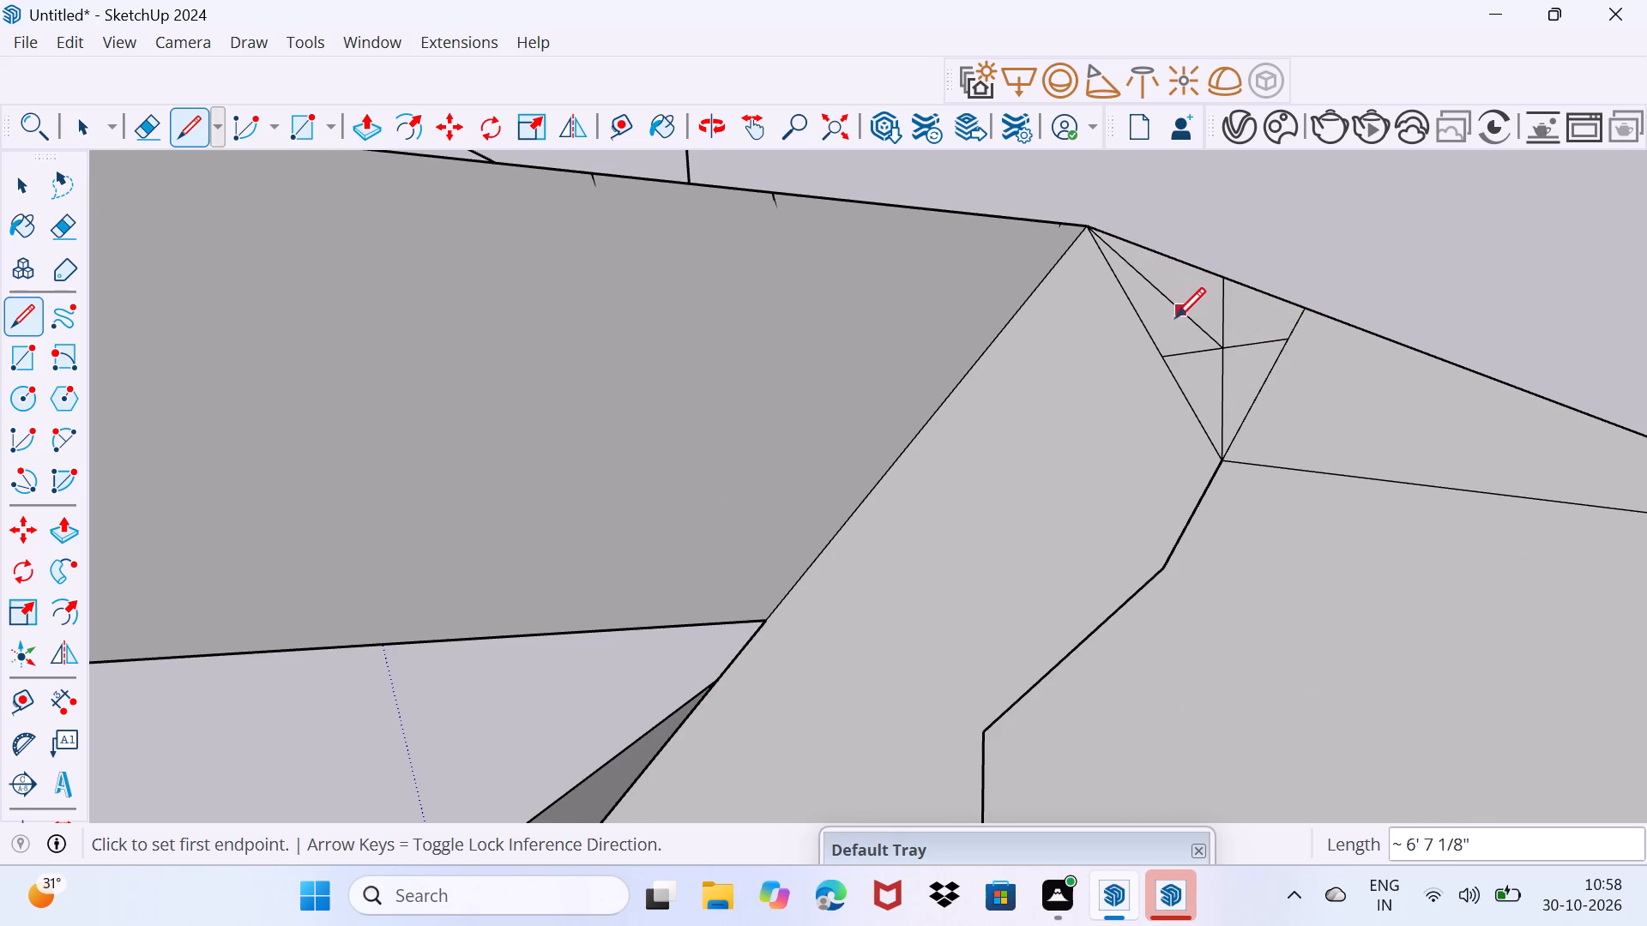
drag(1169, 352, 1176, 344)
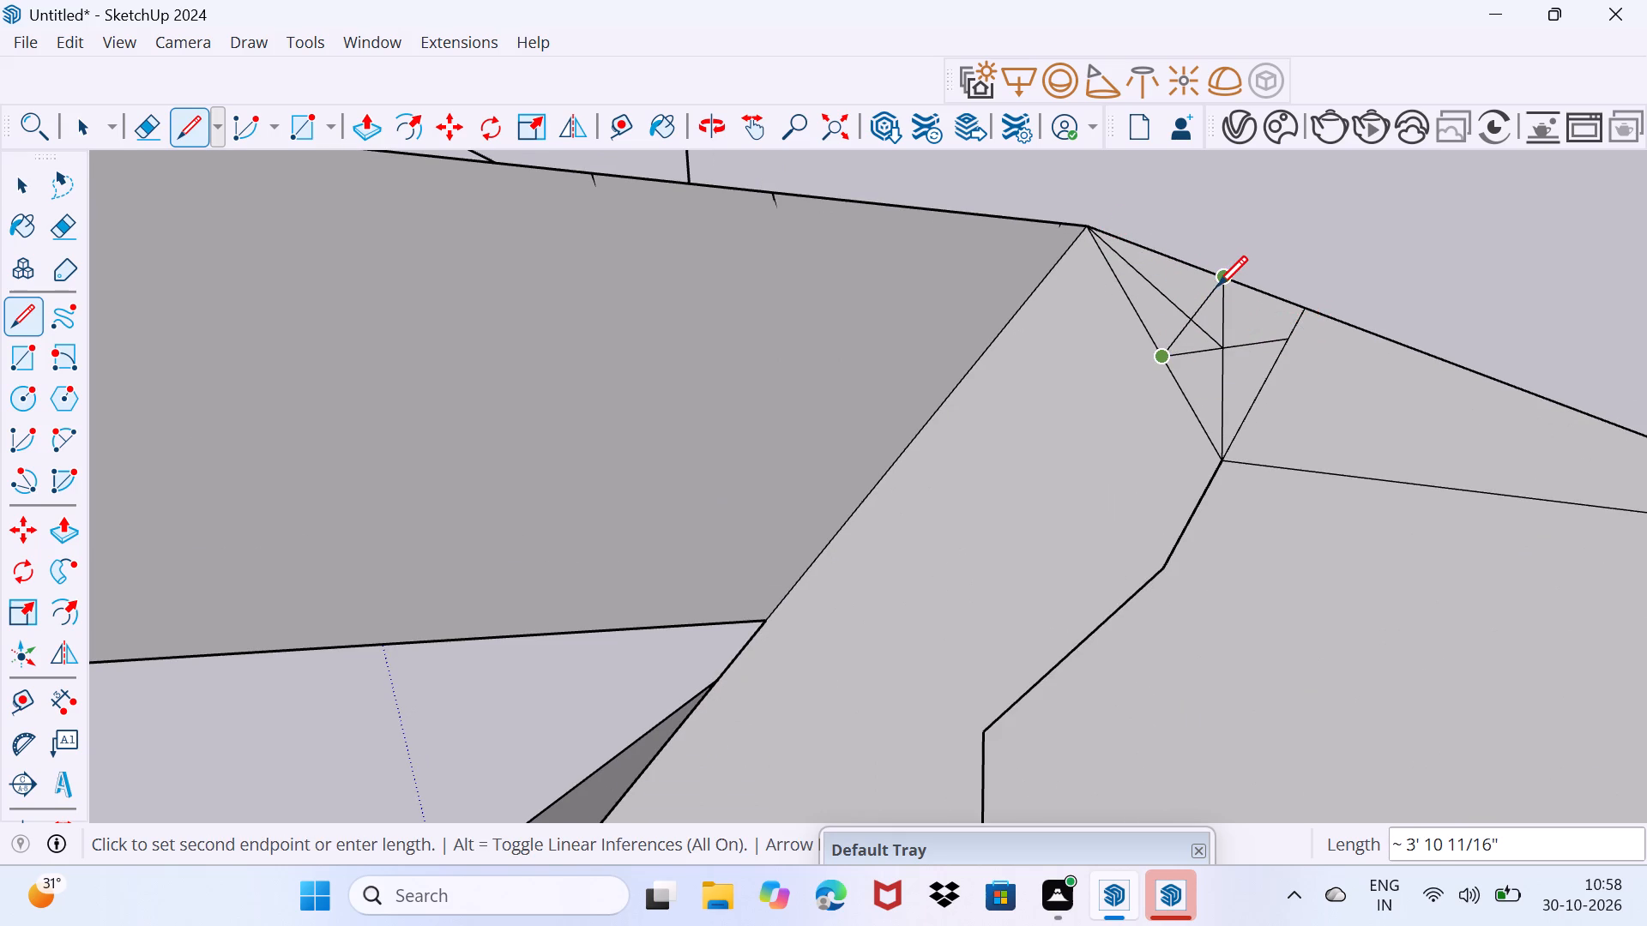
click(1217, 286)
click(1223, 285)
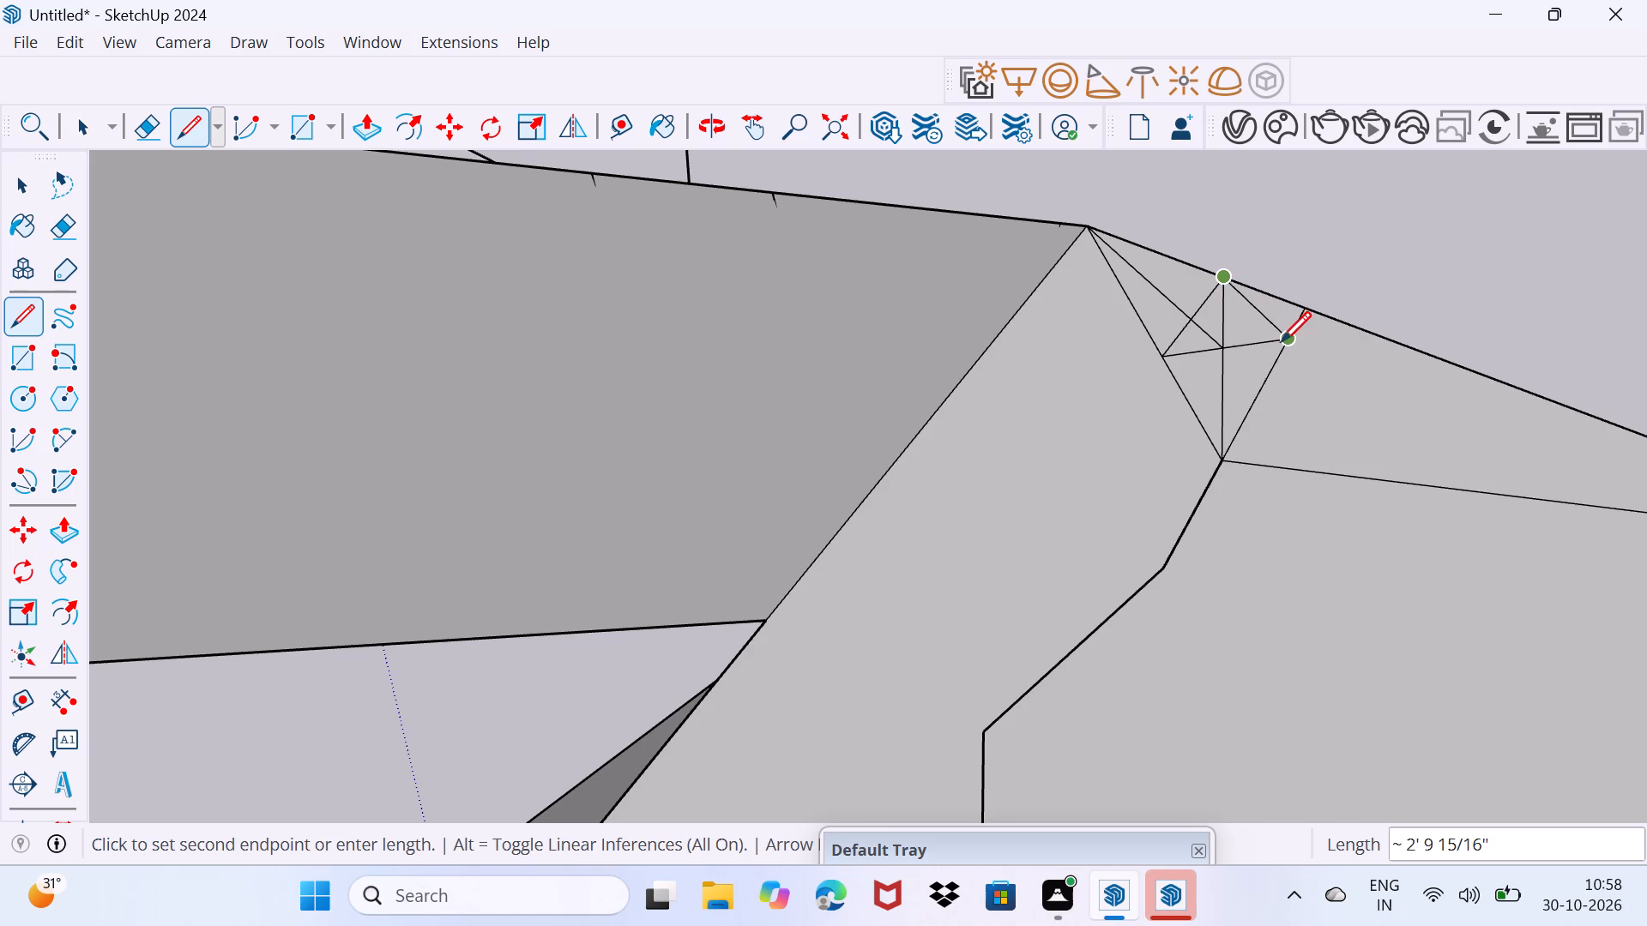
click(1282, 341)
drag(1232, 344, 1238, 336)
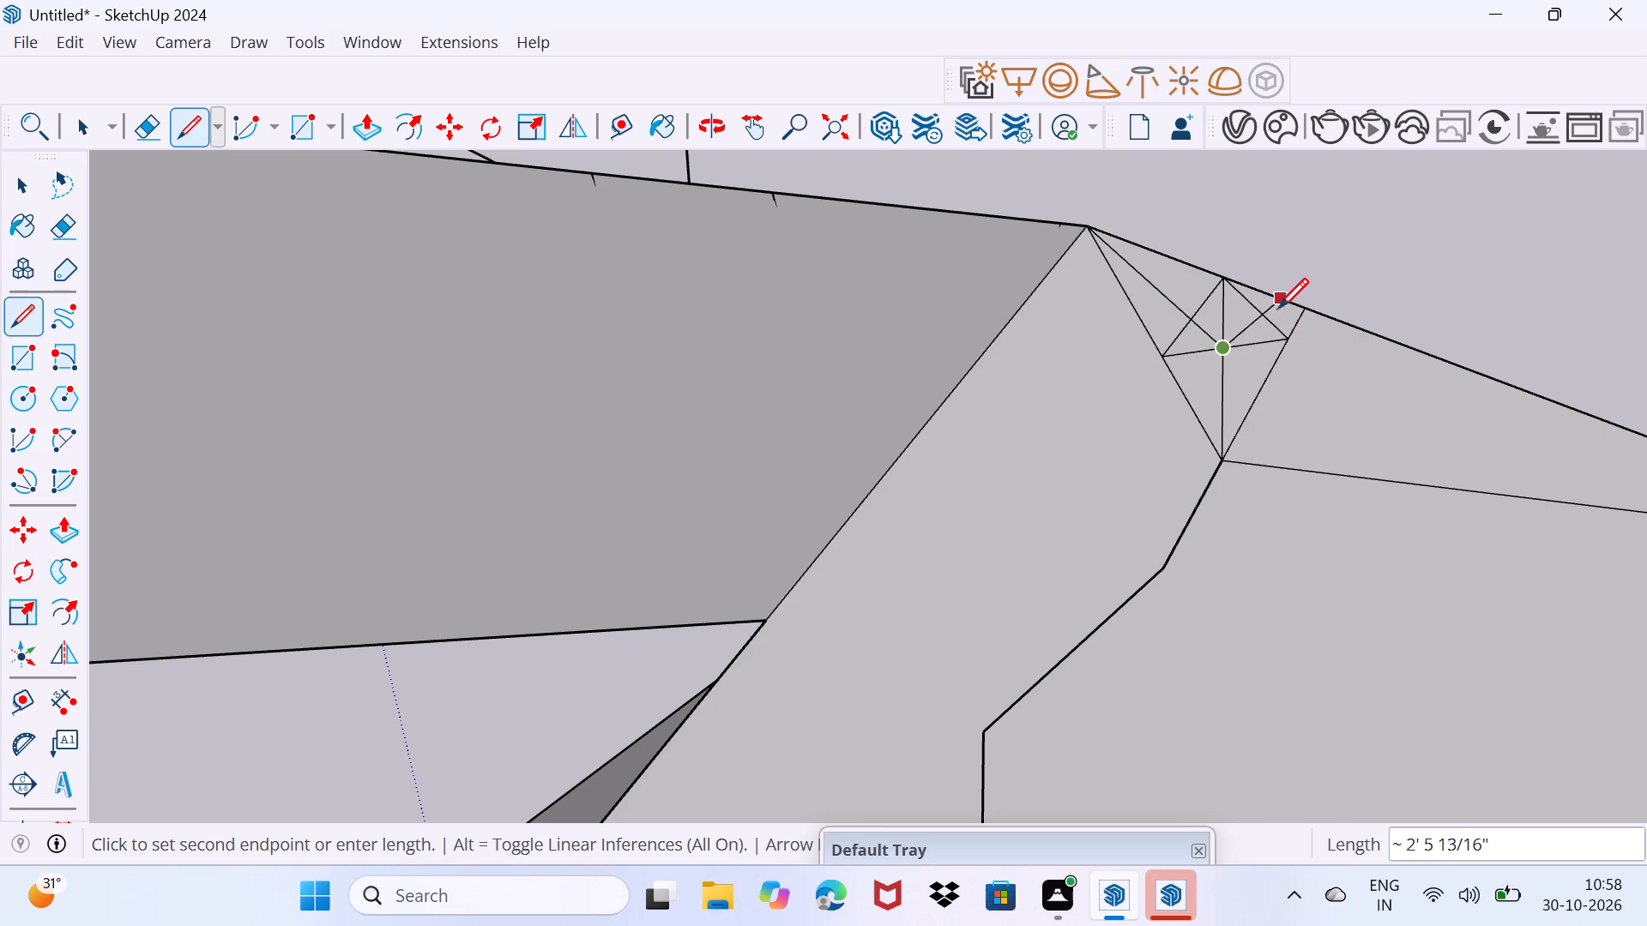
click(1299, 312)
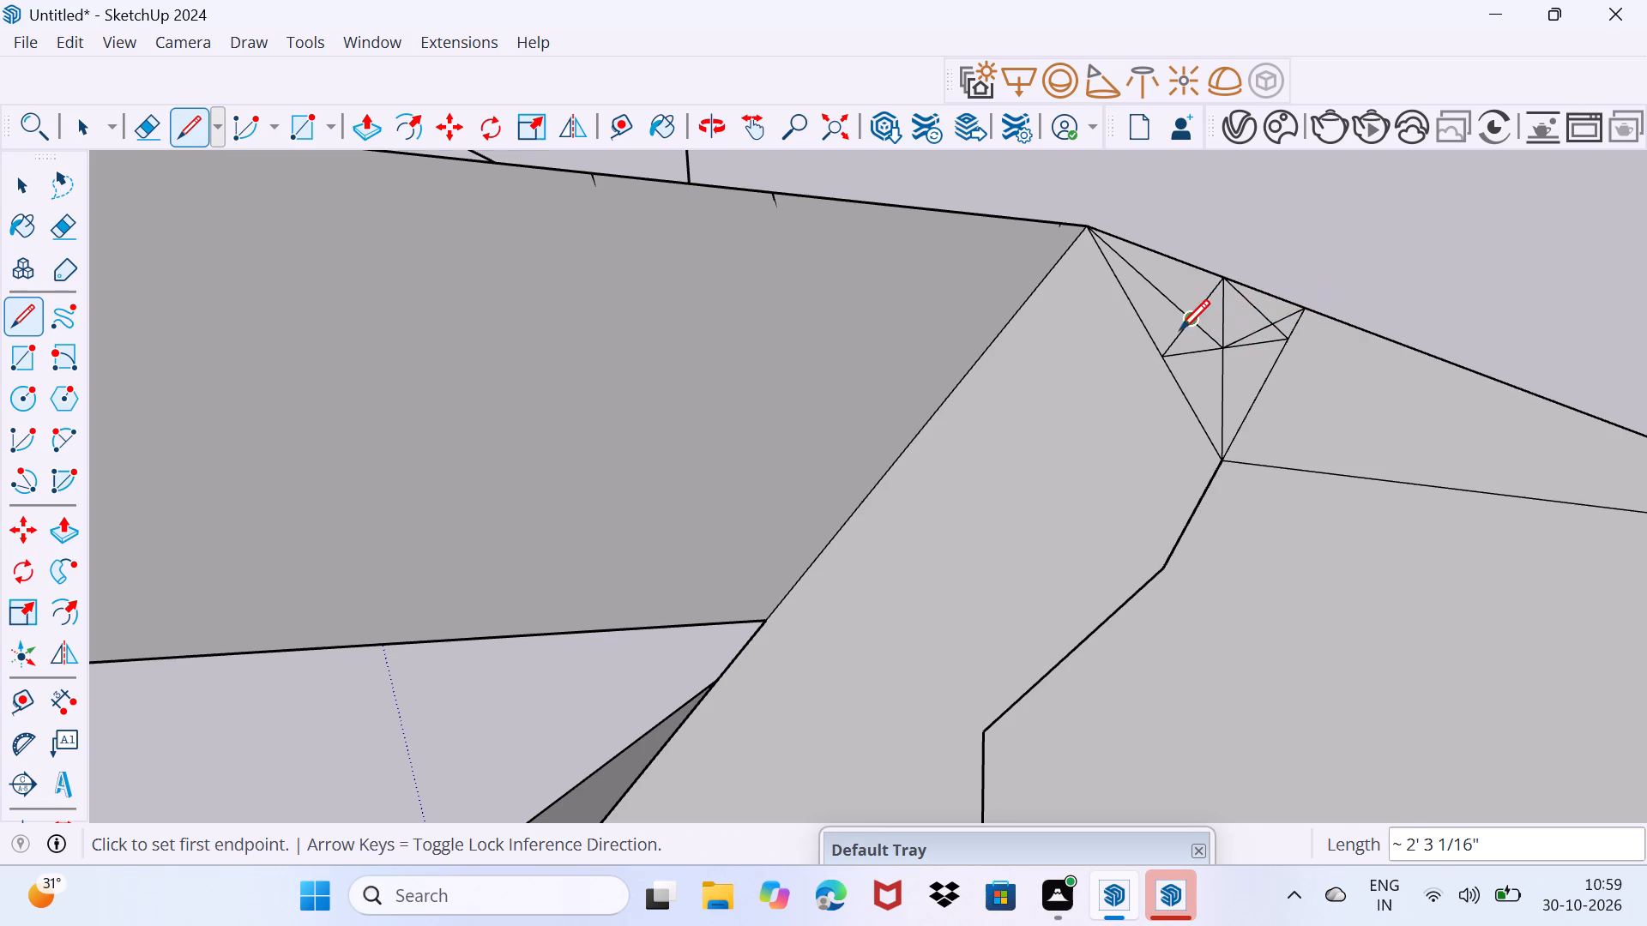
Draw two lines about 4' 3 9/16" and 1' 2 1/2" long across the inner half of the braced corner, meeting at its diagonals' crossing.
scroll(1179, 329, up, 2)
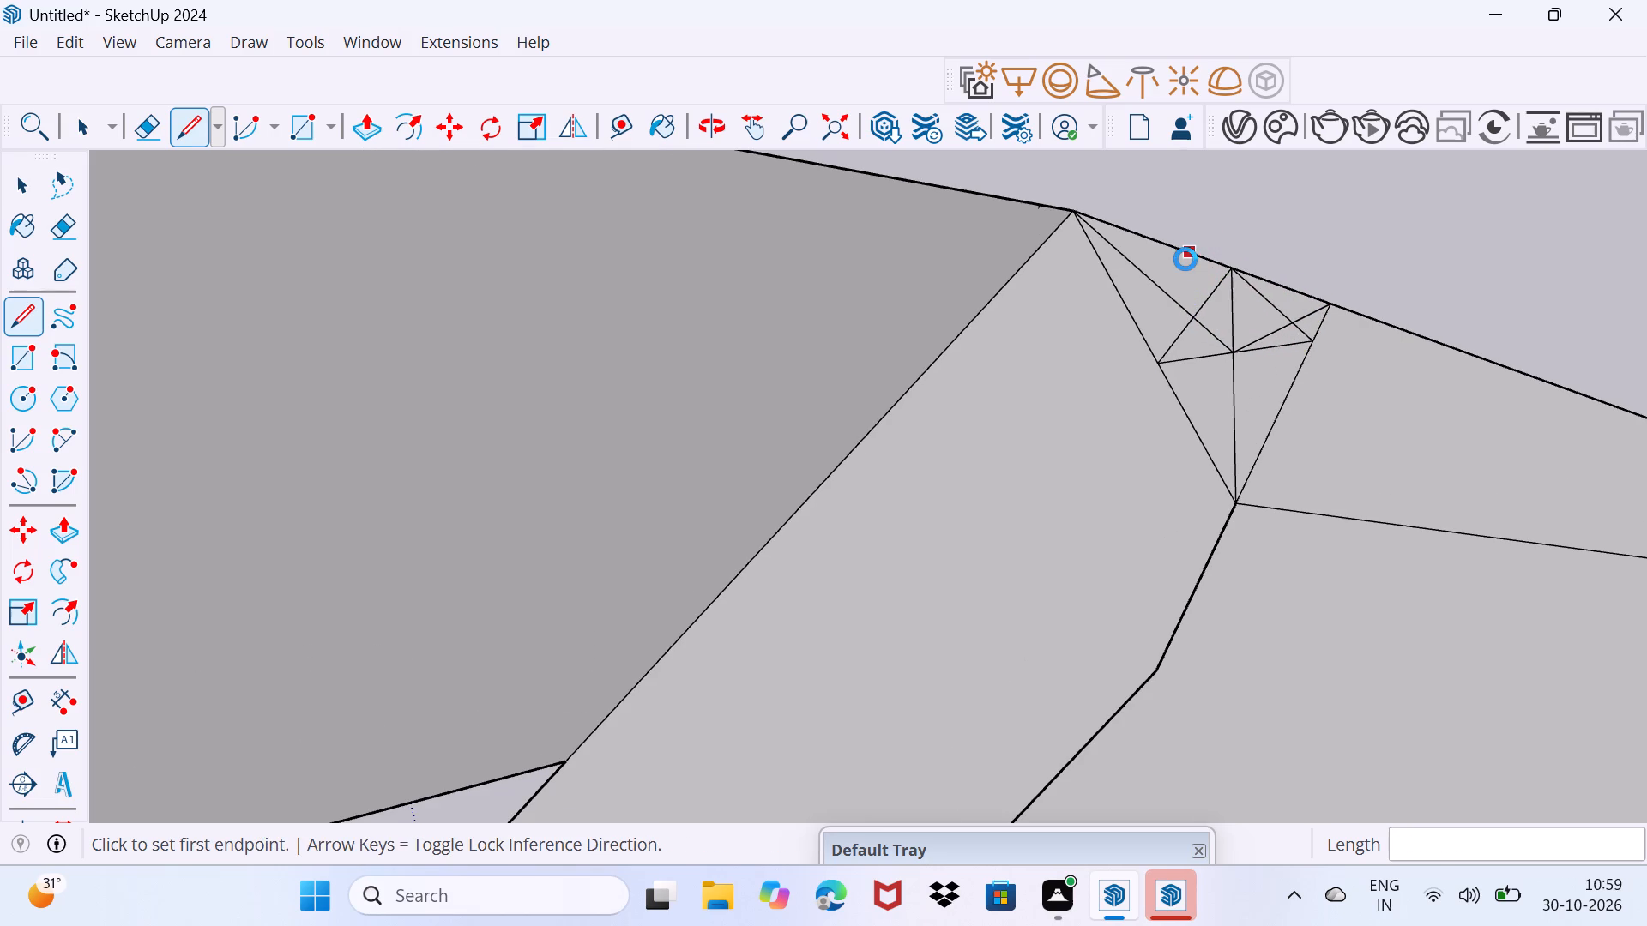
click(1203, 266)
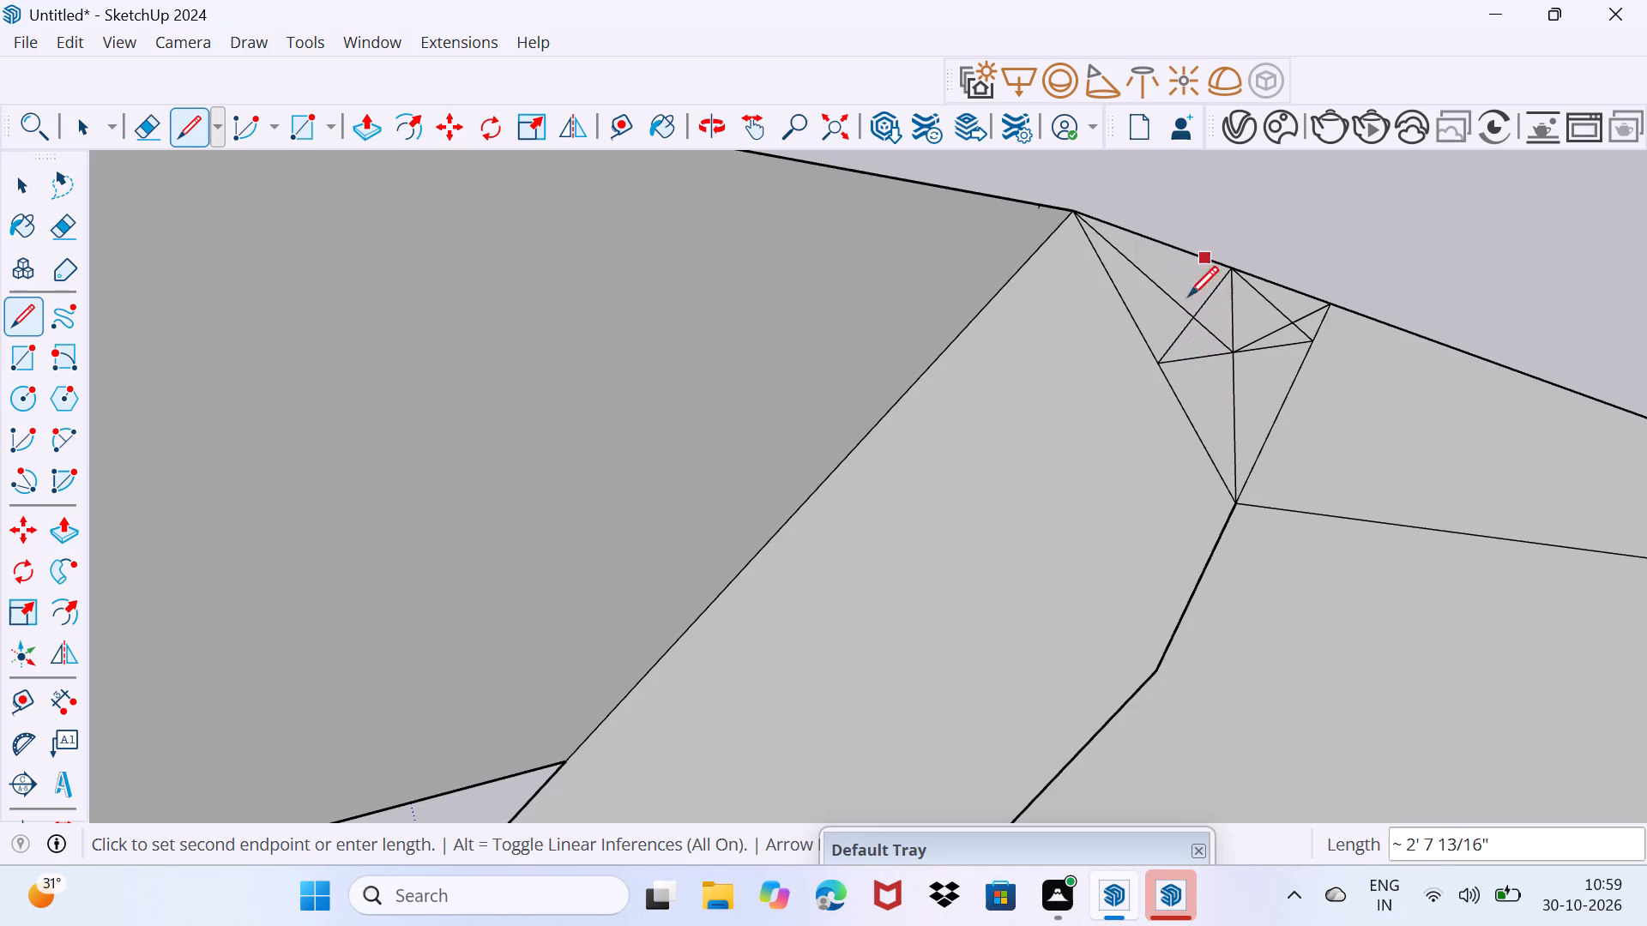
click(1189, 244)
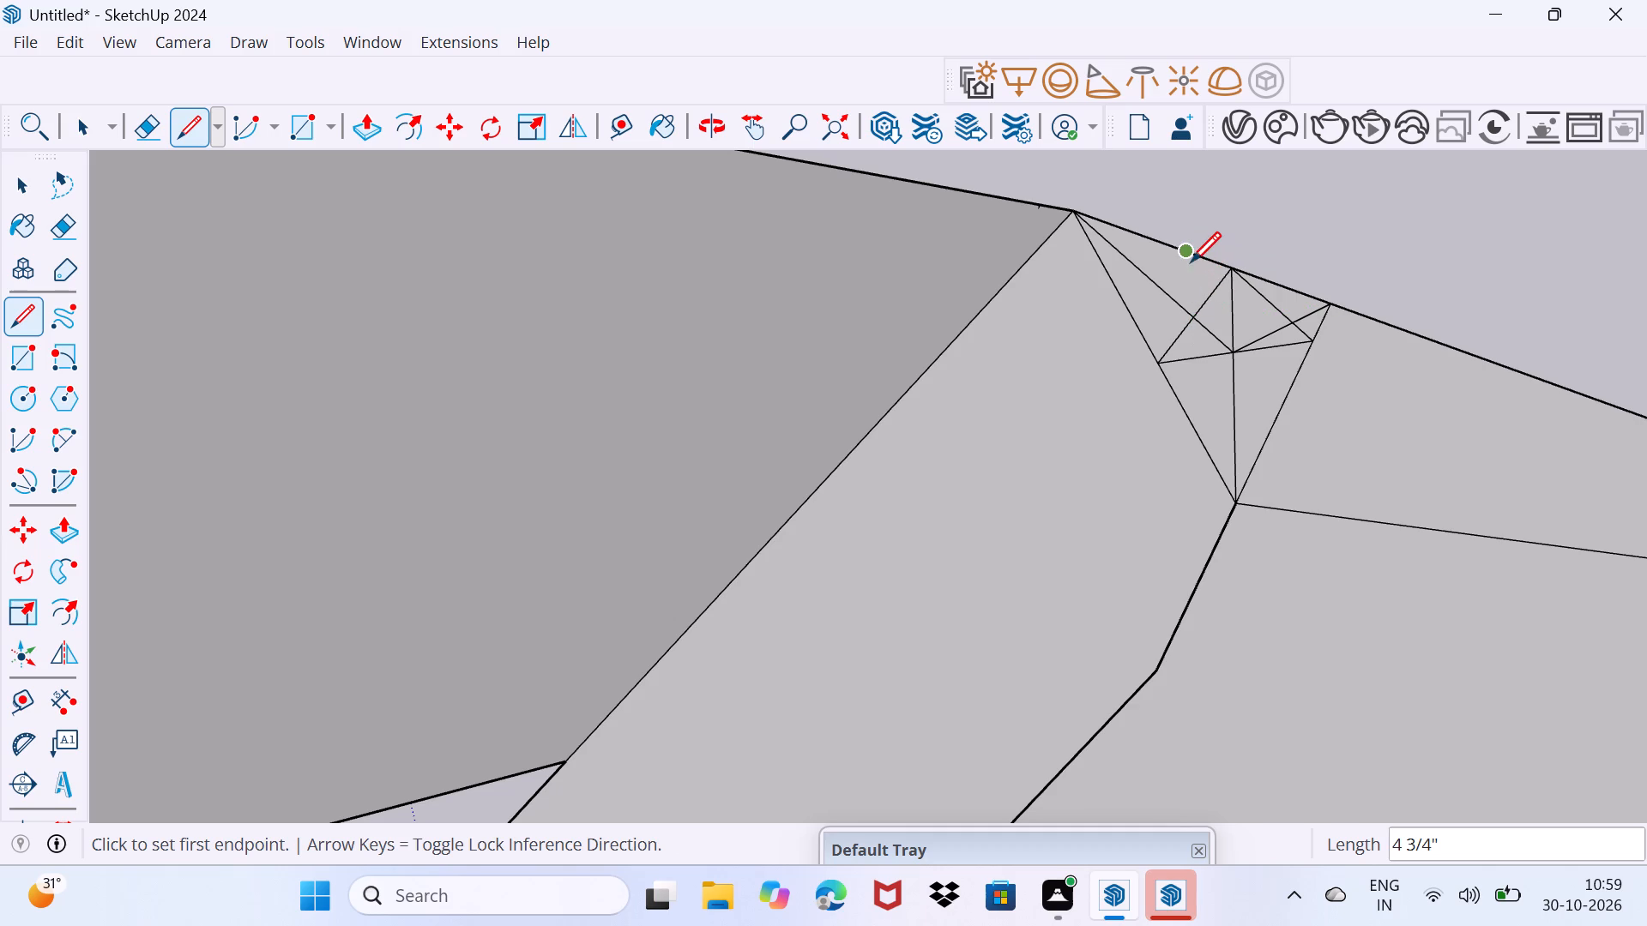
click(1188, 254)
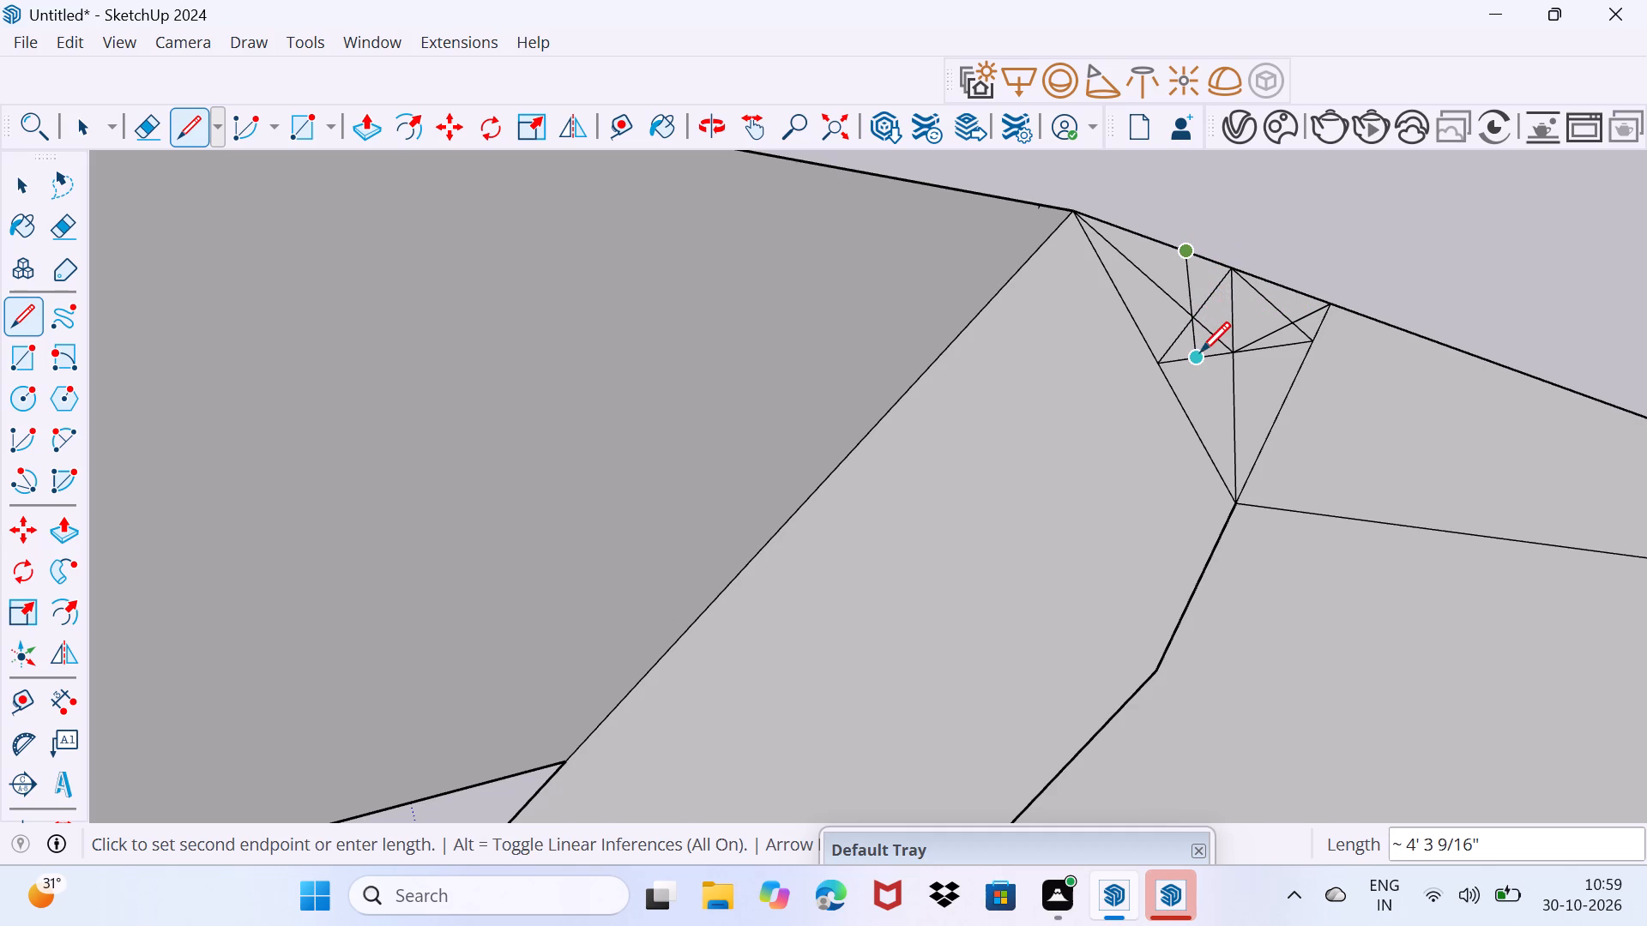
click(1200, 354)
click(1138, 321)
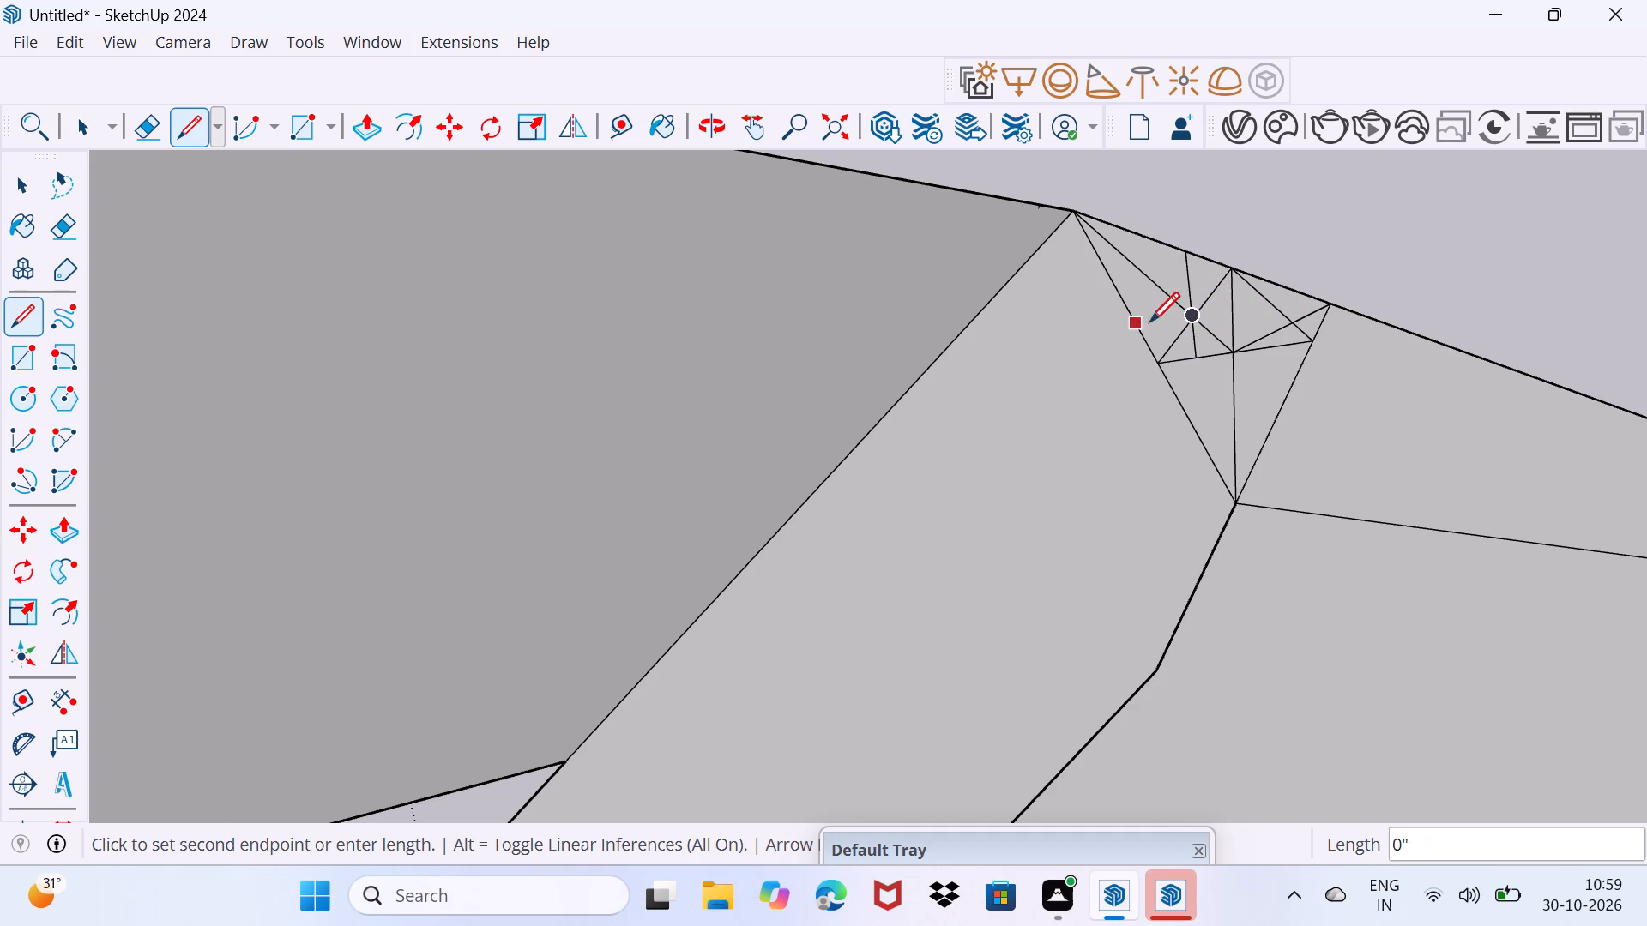
click(1228, 310)
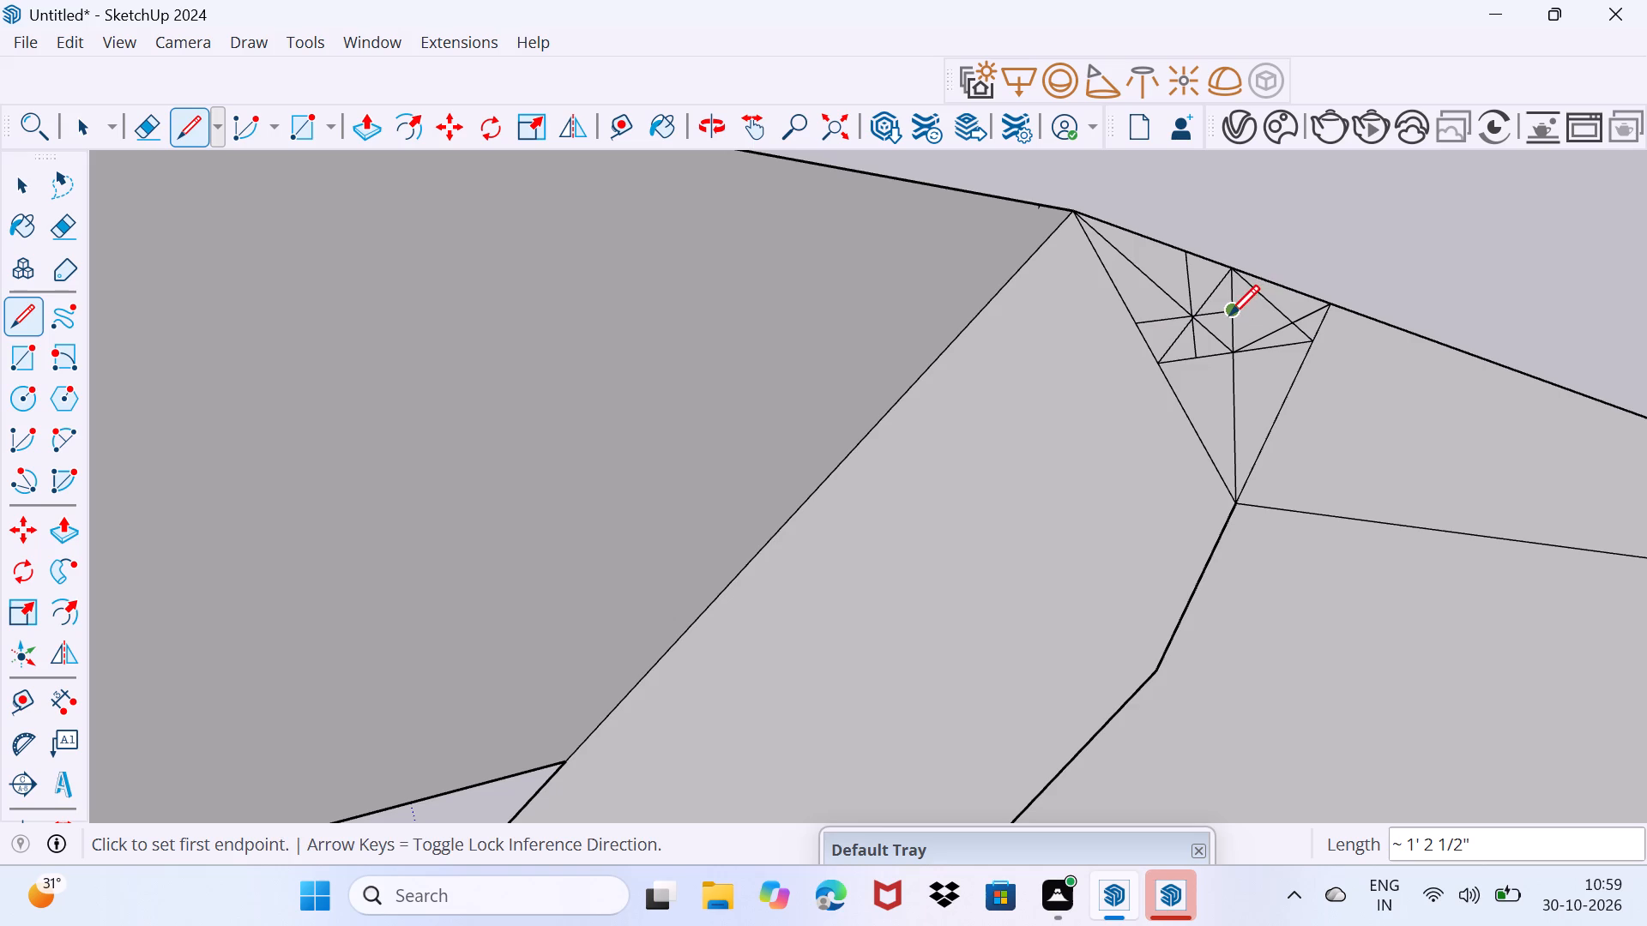
Draw a line about 11" long from the end of the cross line through the other diagonal crossing to the far side edge.
click(1229, 315)
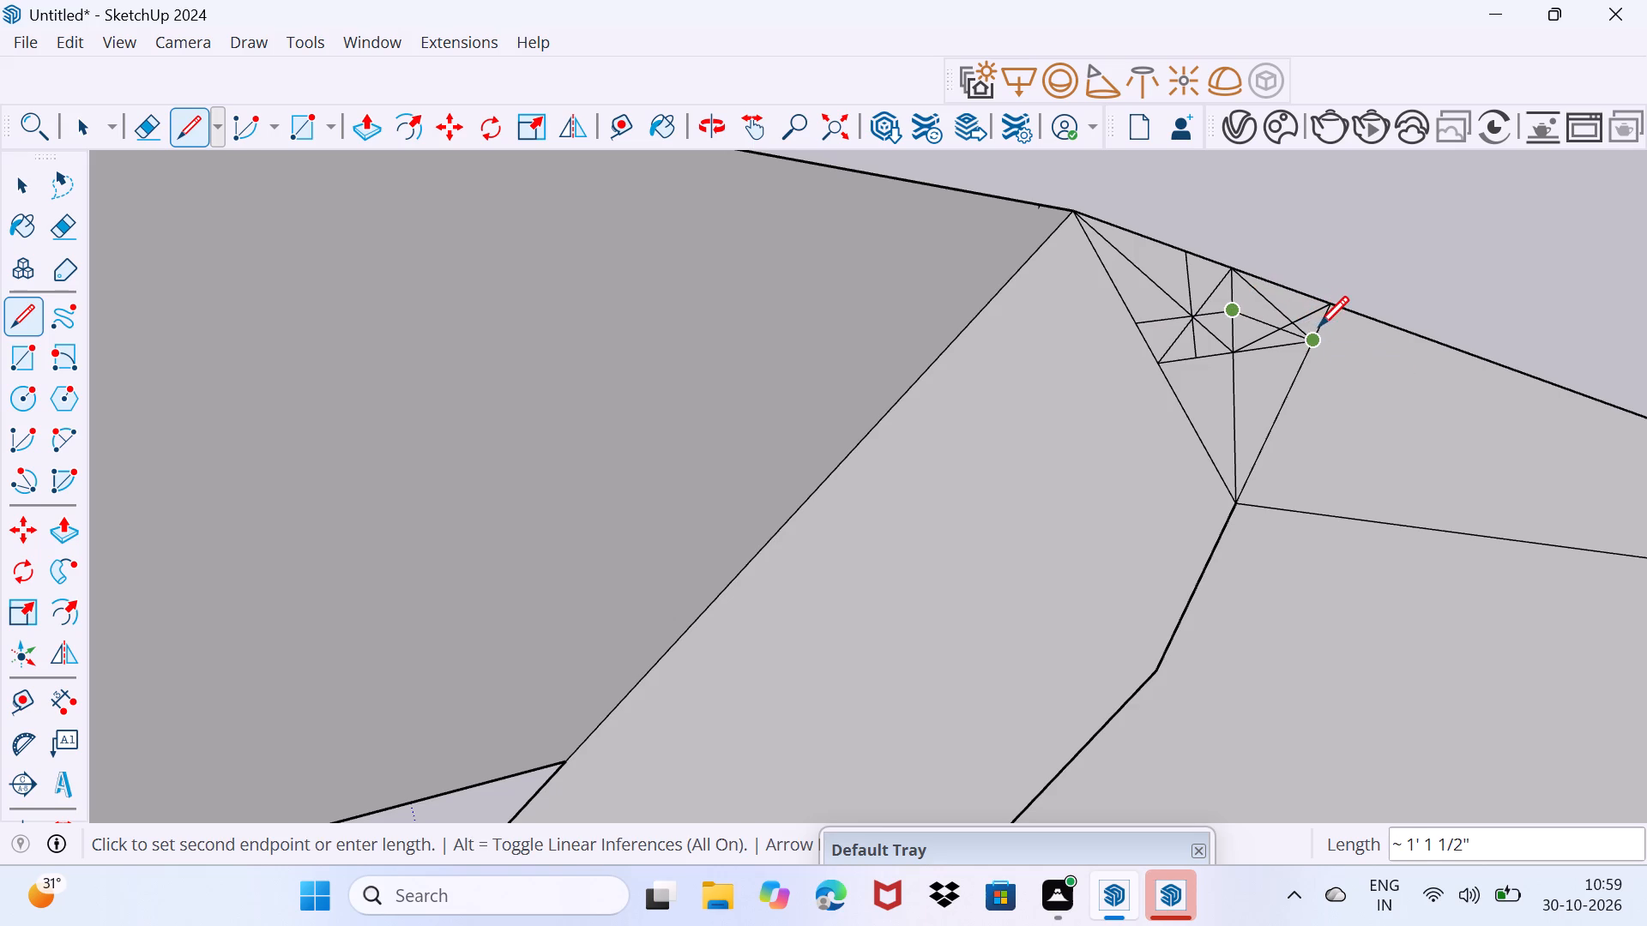
scroll(1304, 328, up, 10)
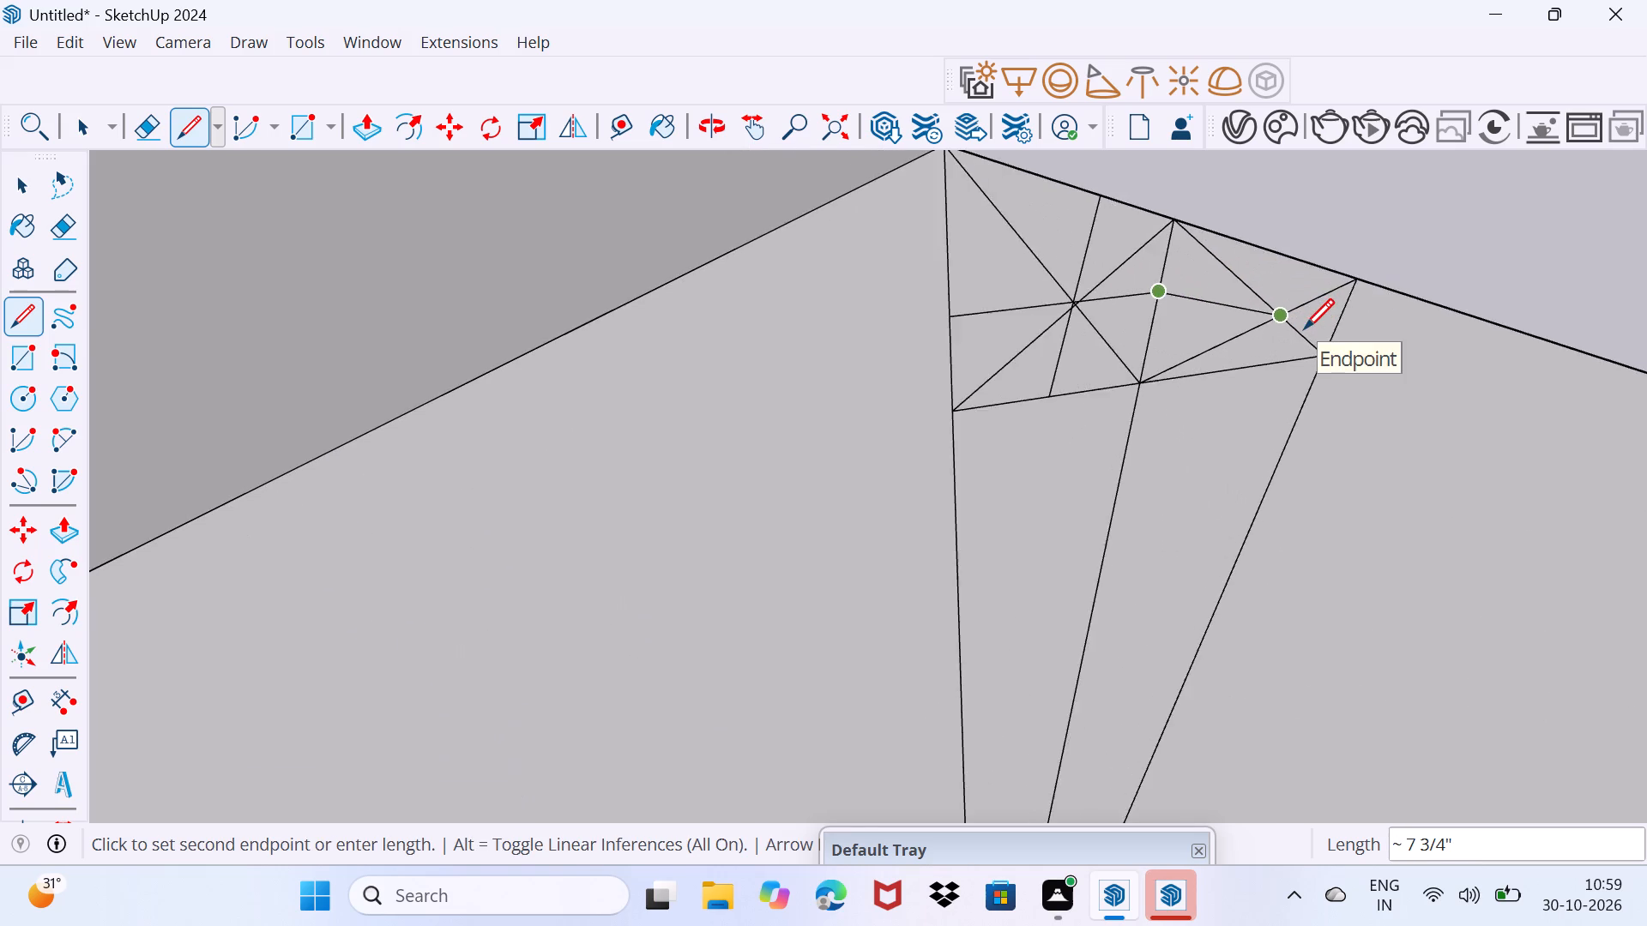
scroll(1304, 328, up, 3)
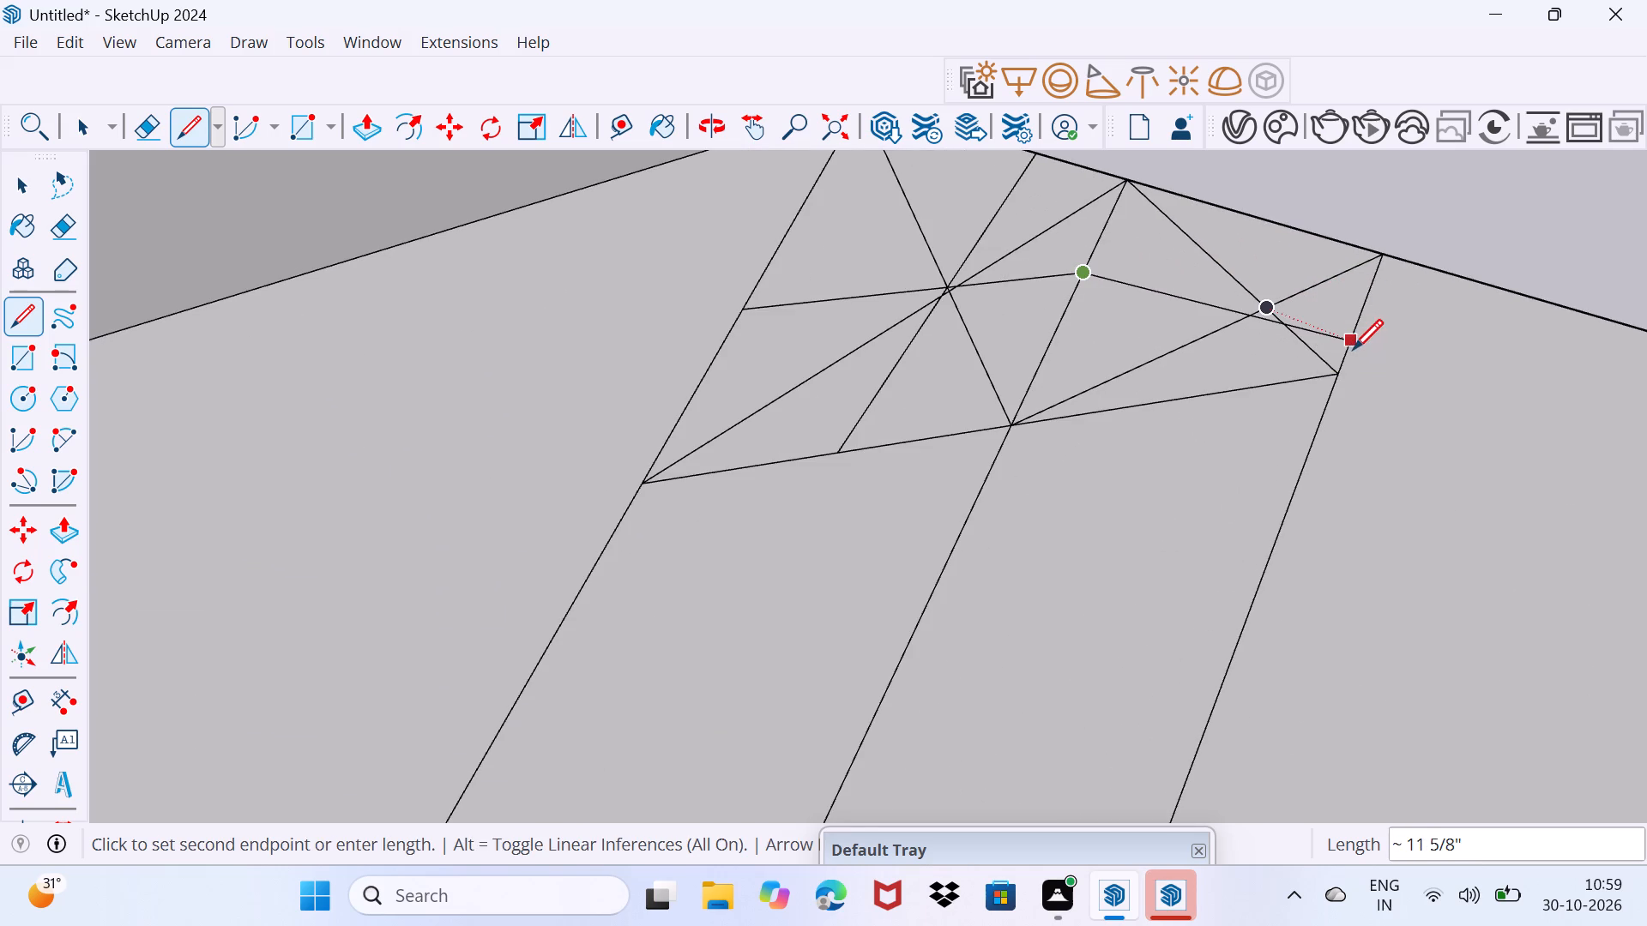
scroll(1355, 326, up, 4)
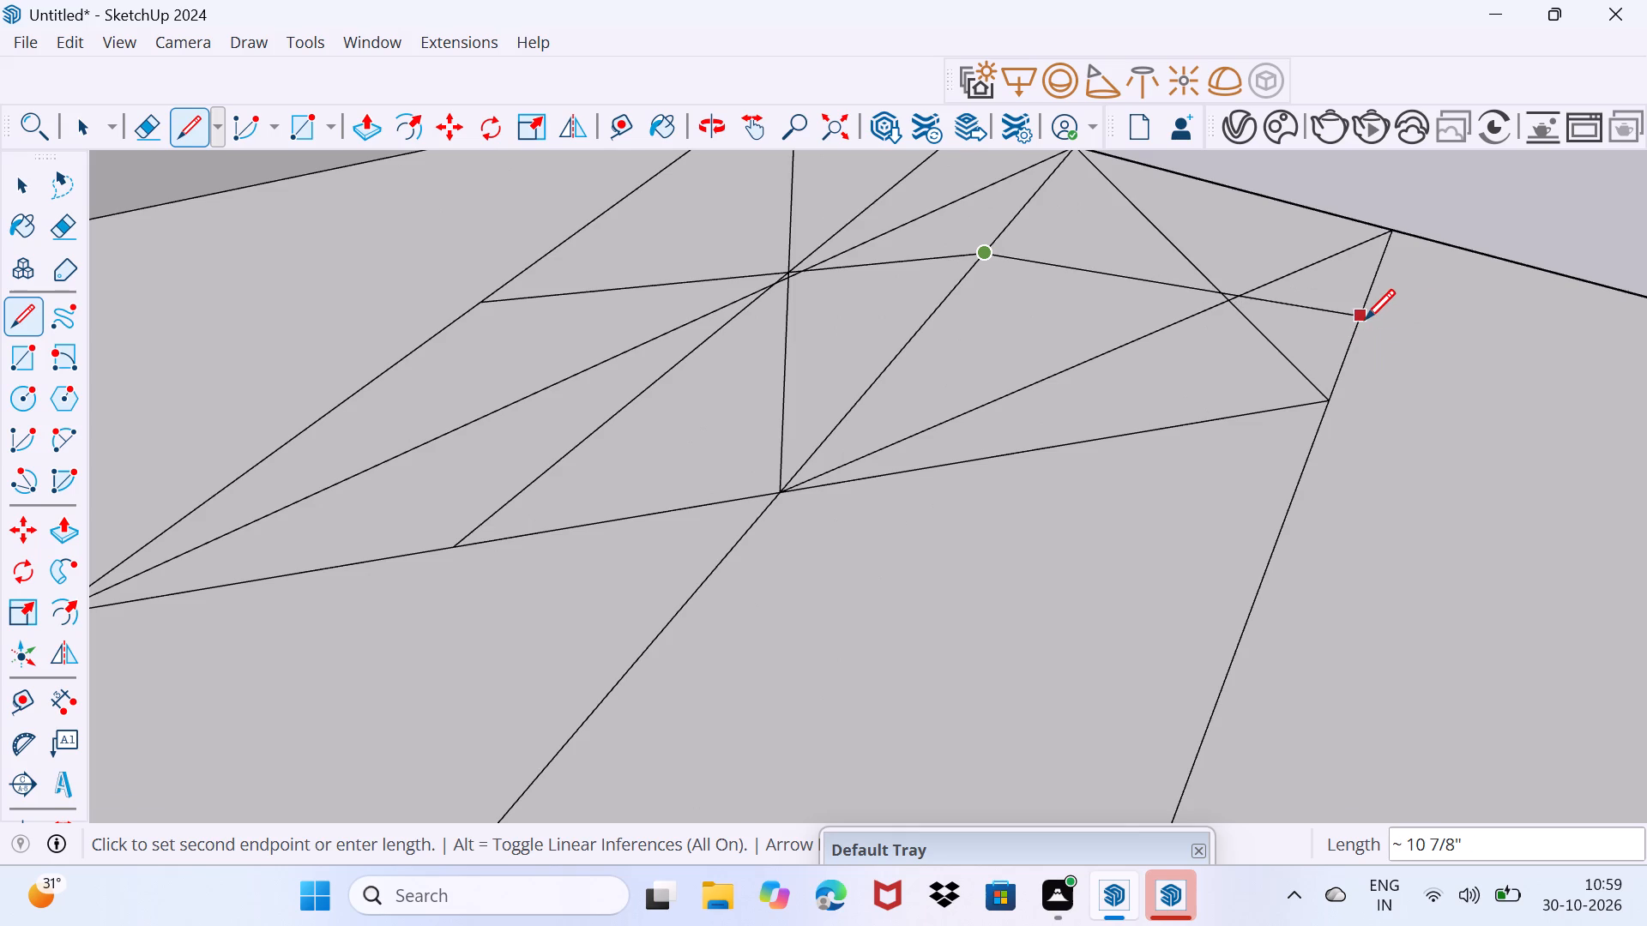
click(1361, 327)
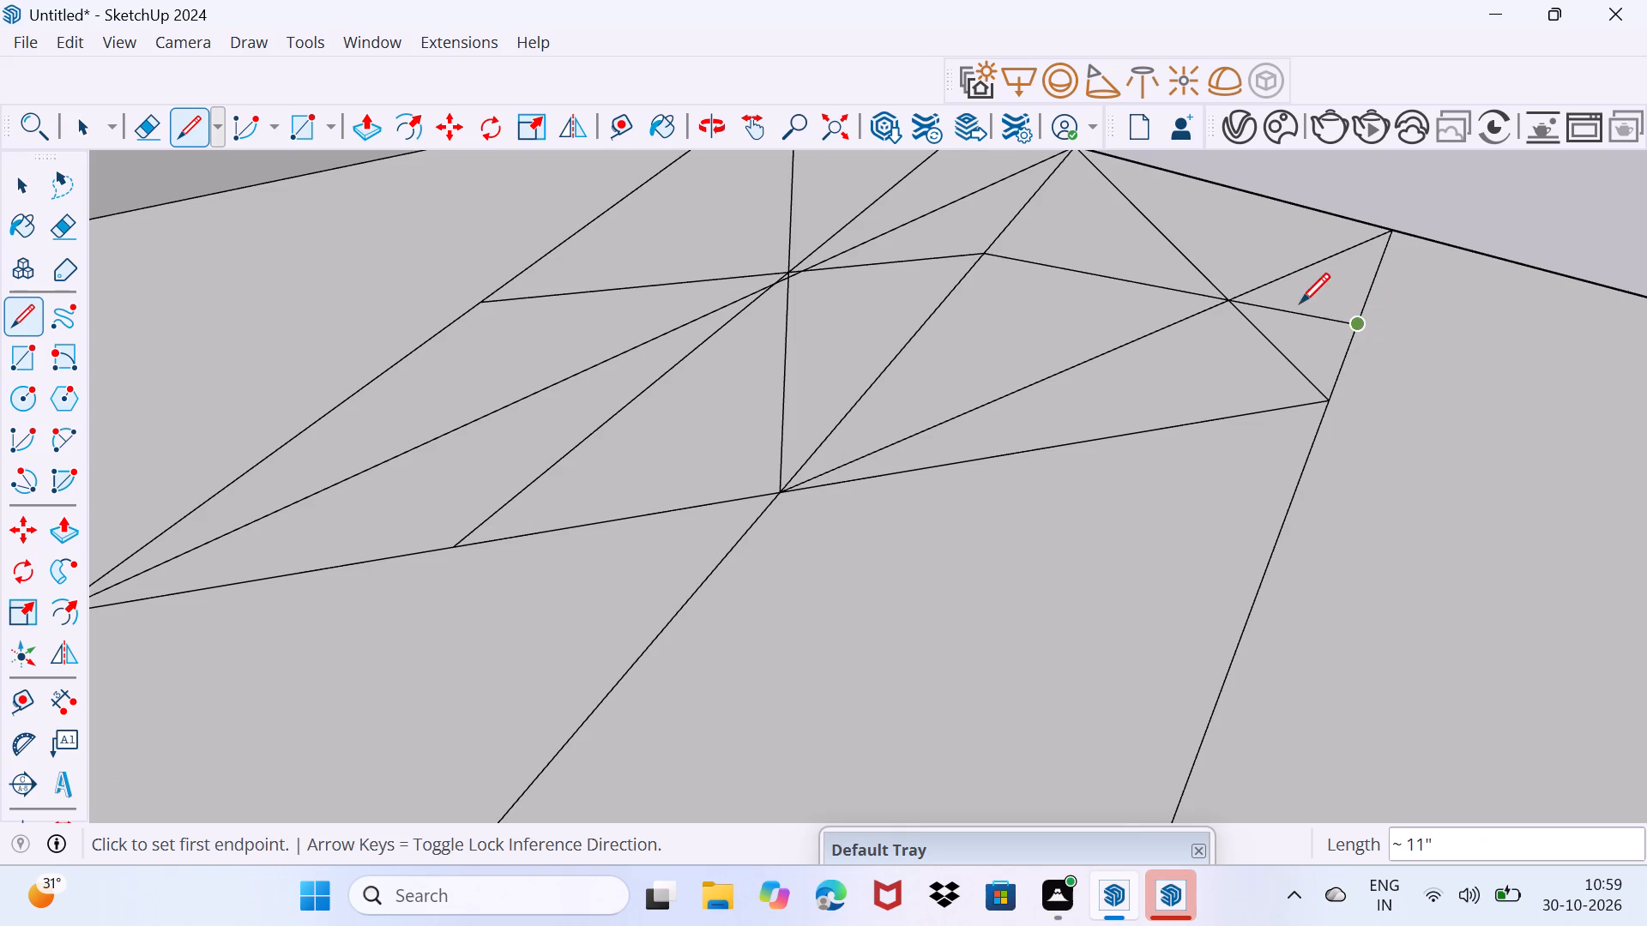
From that crossing, draw a 1' 4 1/16" line to the outer edge and 9 9/16", 11 3/4" and 8 3/16" lines to the lower cross line.
click(1236, 301)
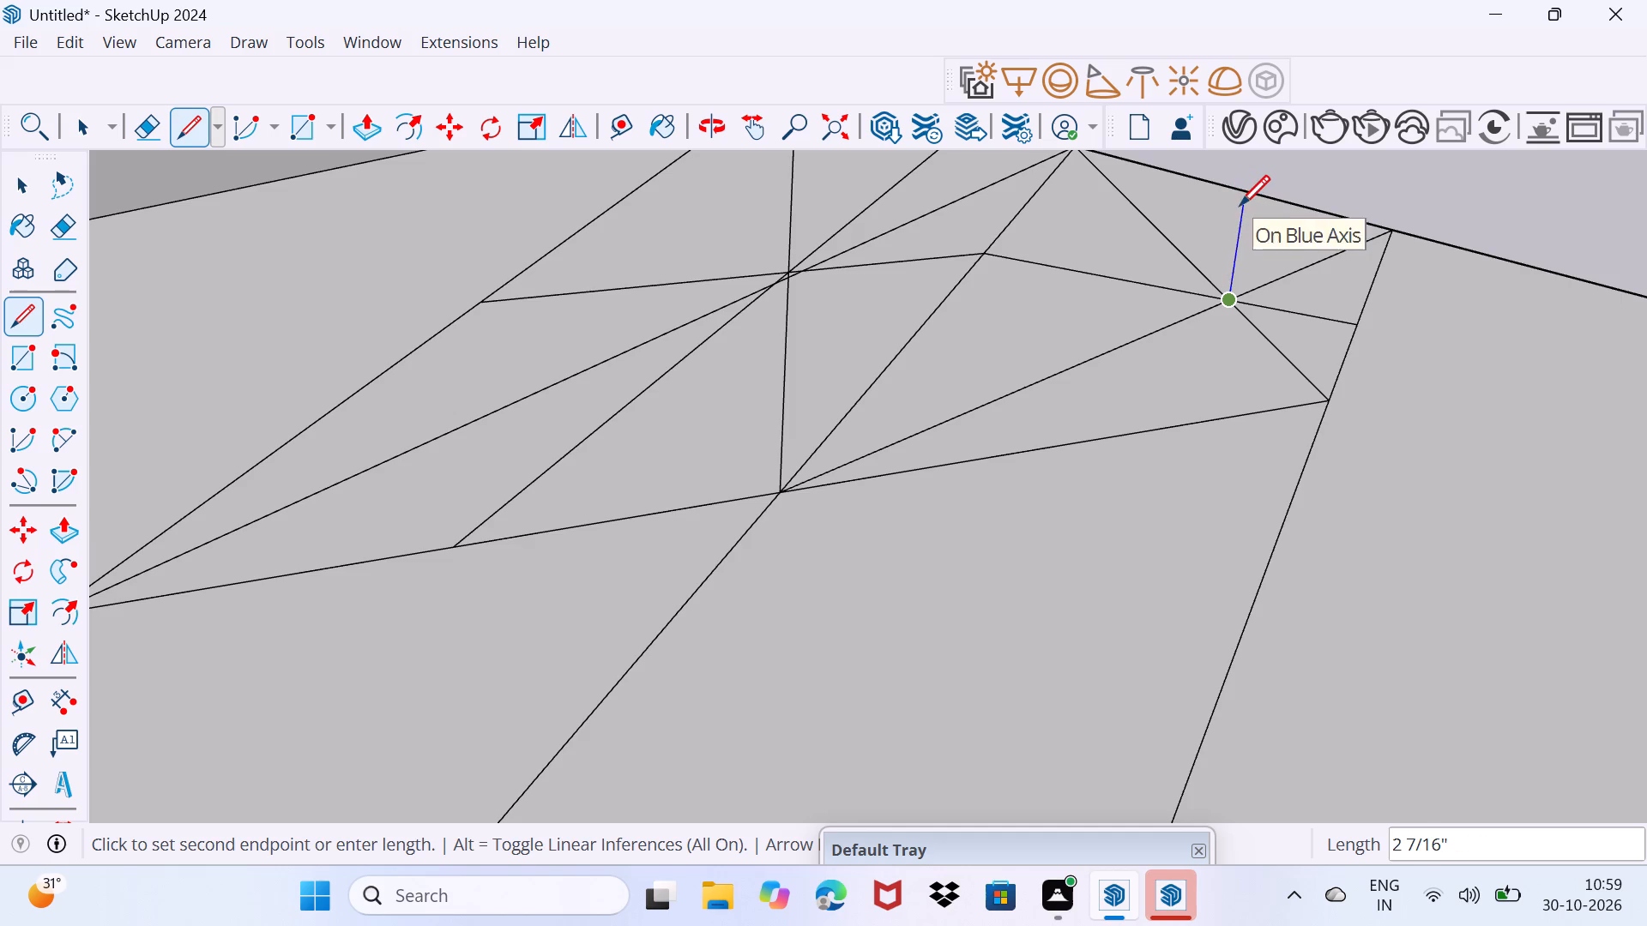
click(1240, 197)
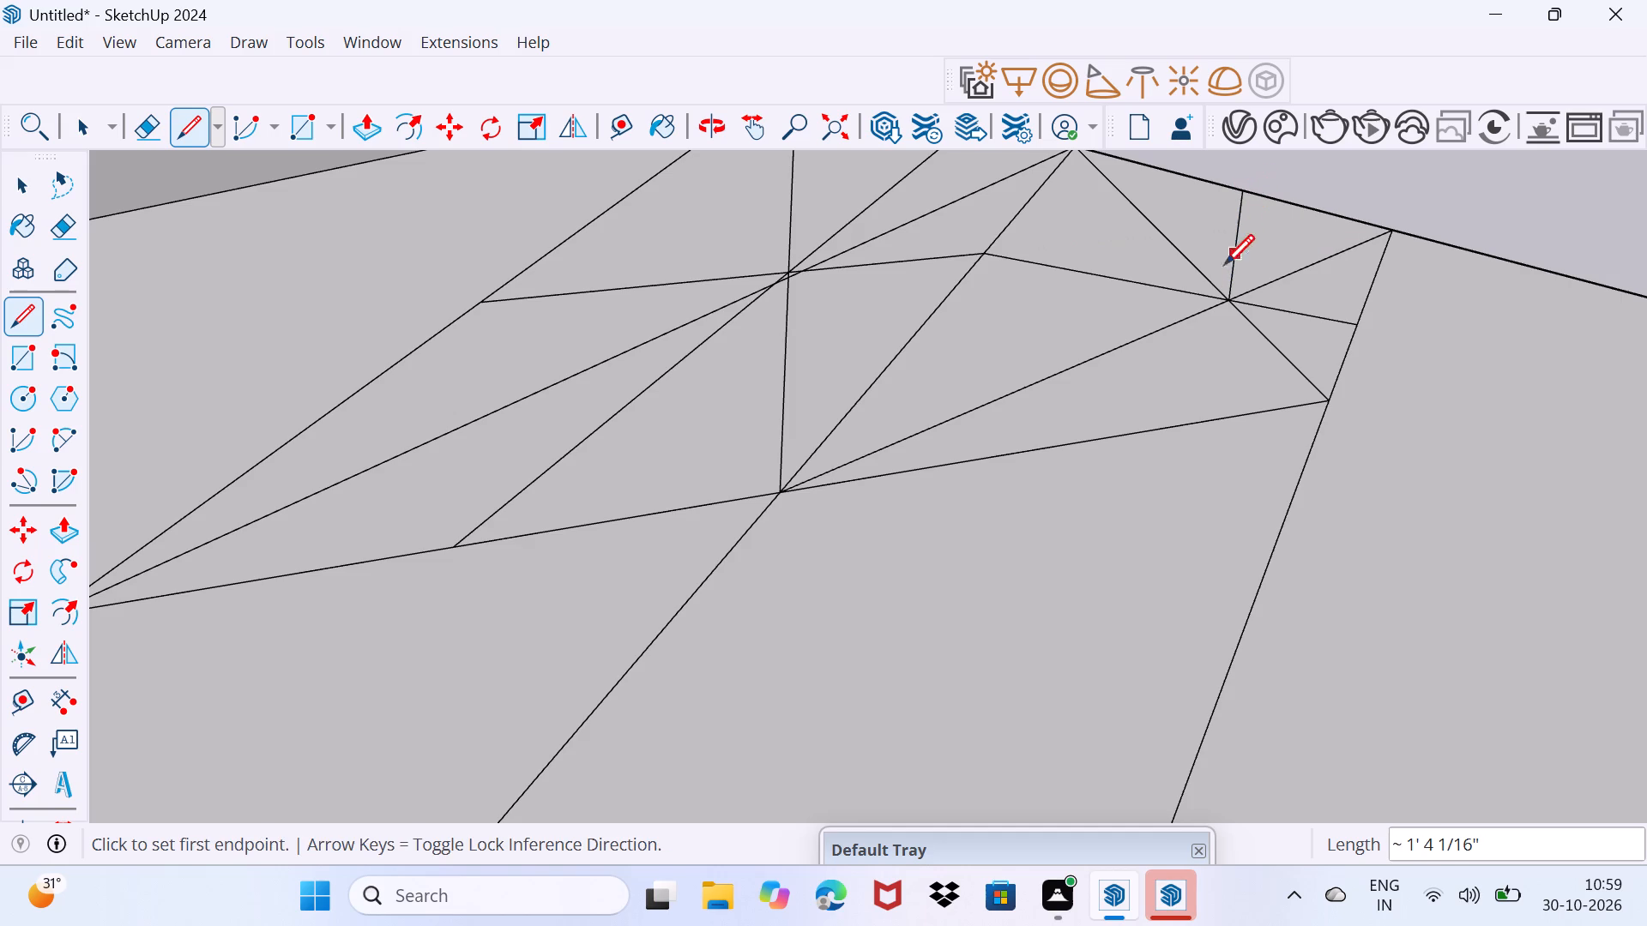
click(1222, 299)
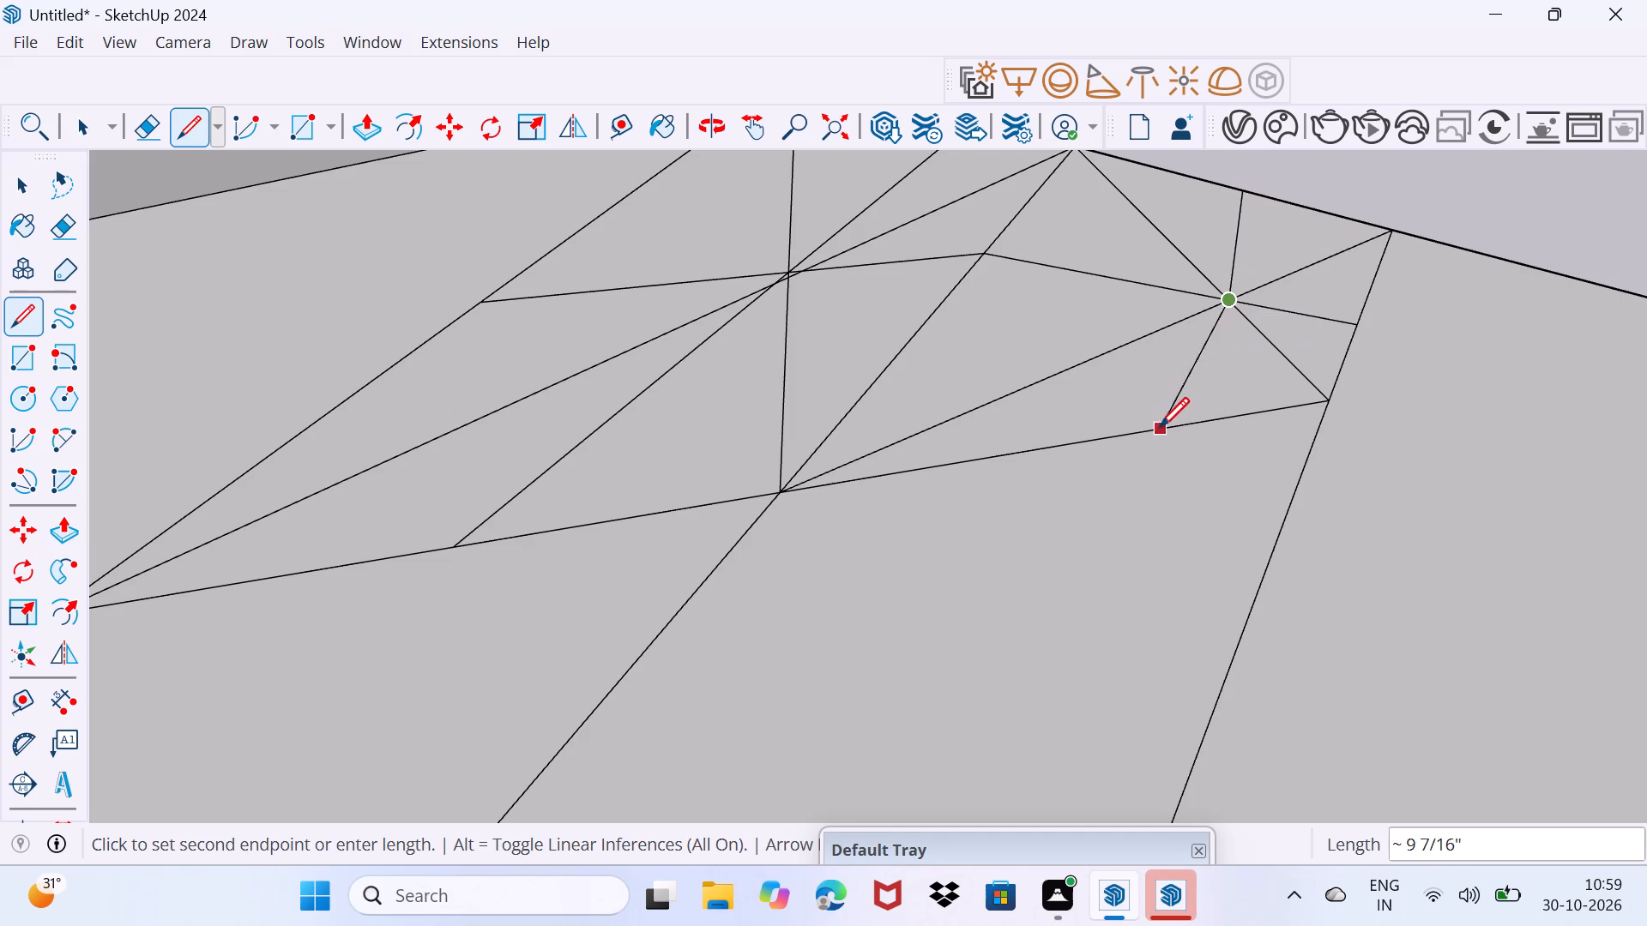
click(1156, 431)
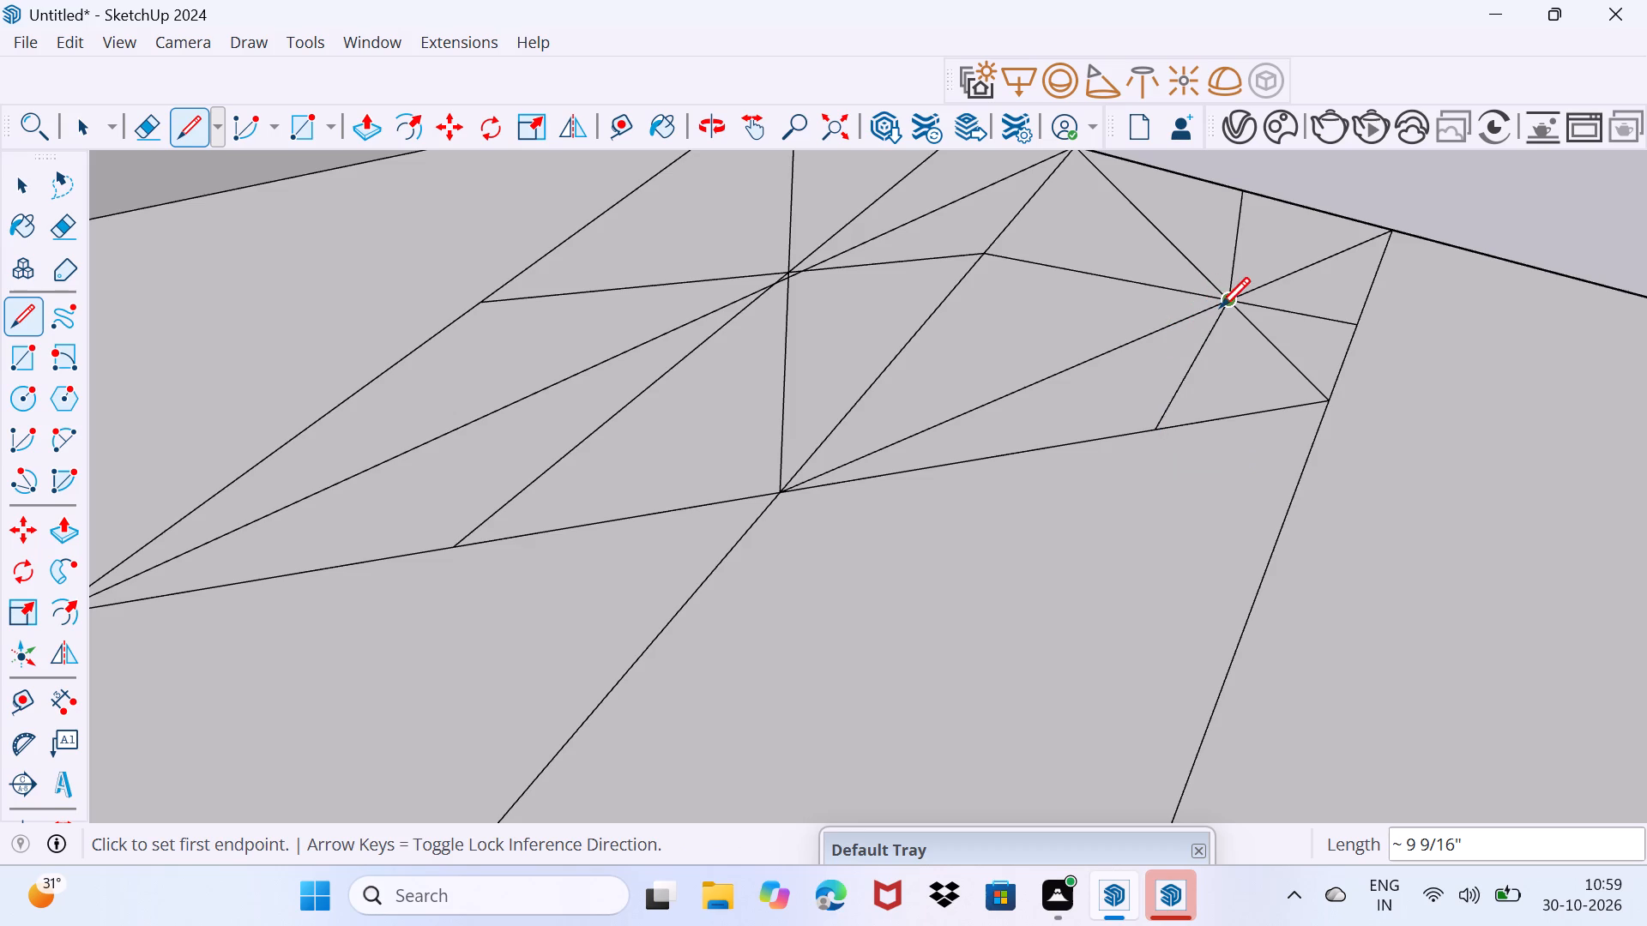
click(1221, 306)
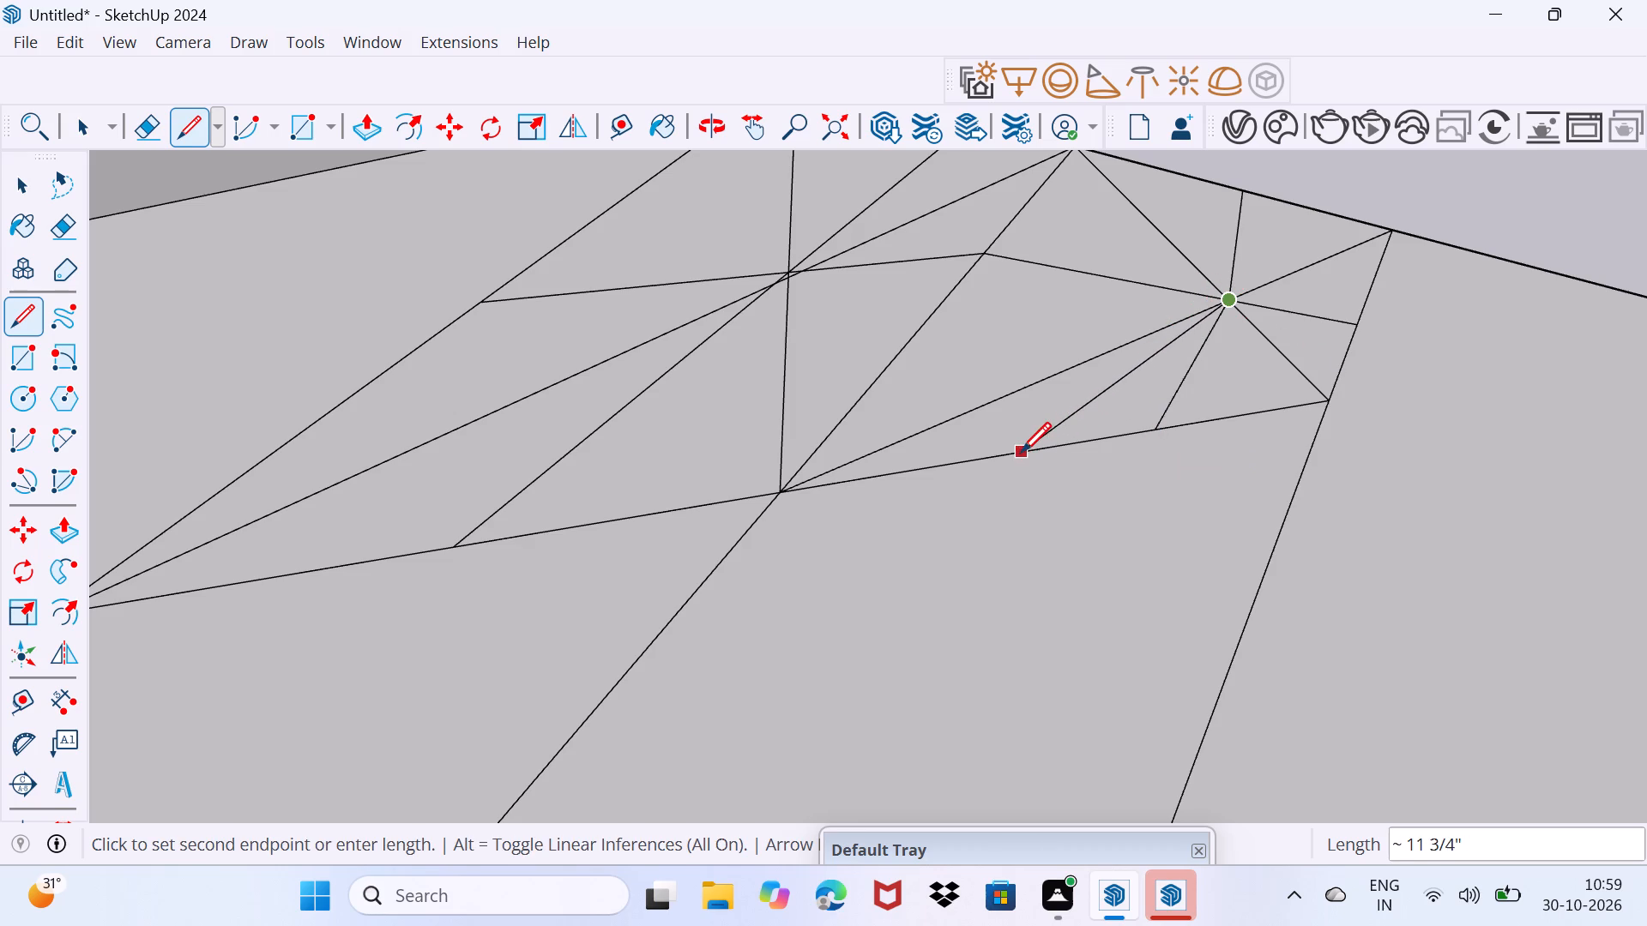
click(1021, 452)
click(1232, 299)
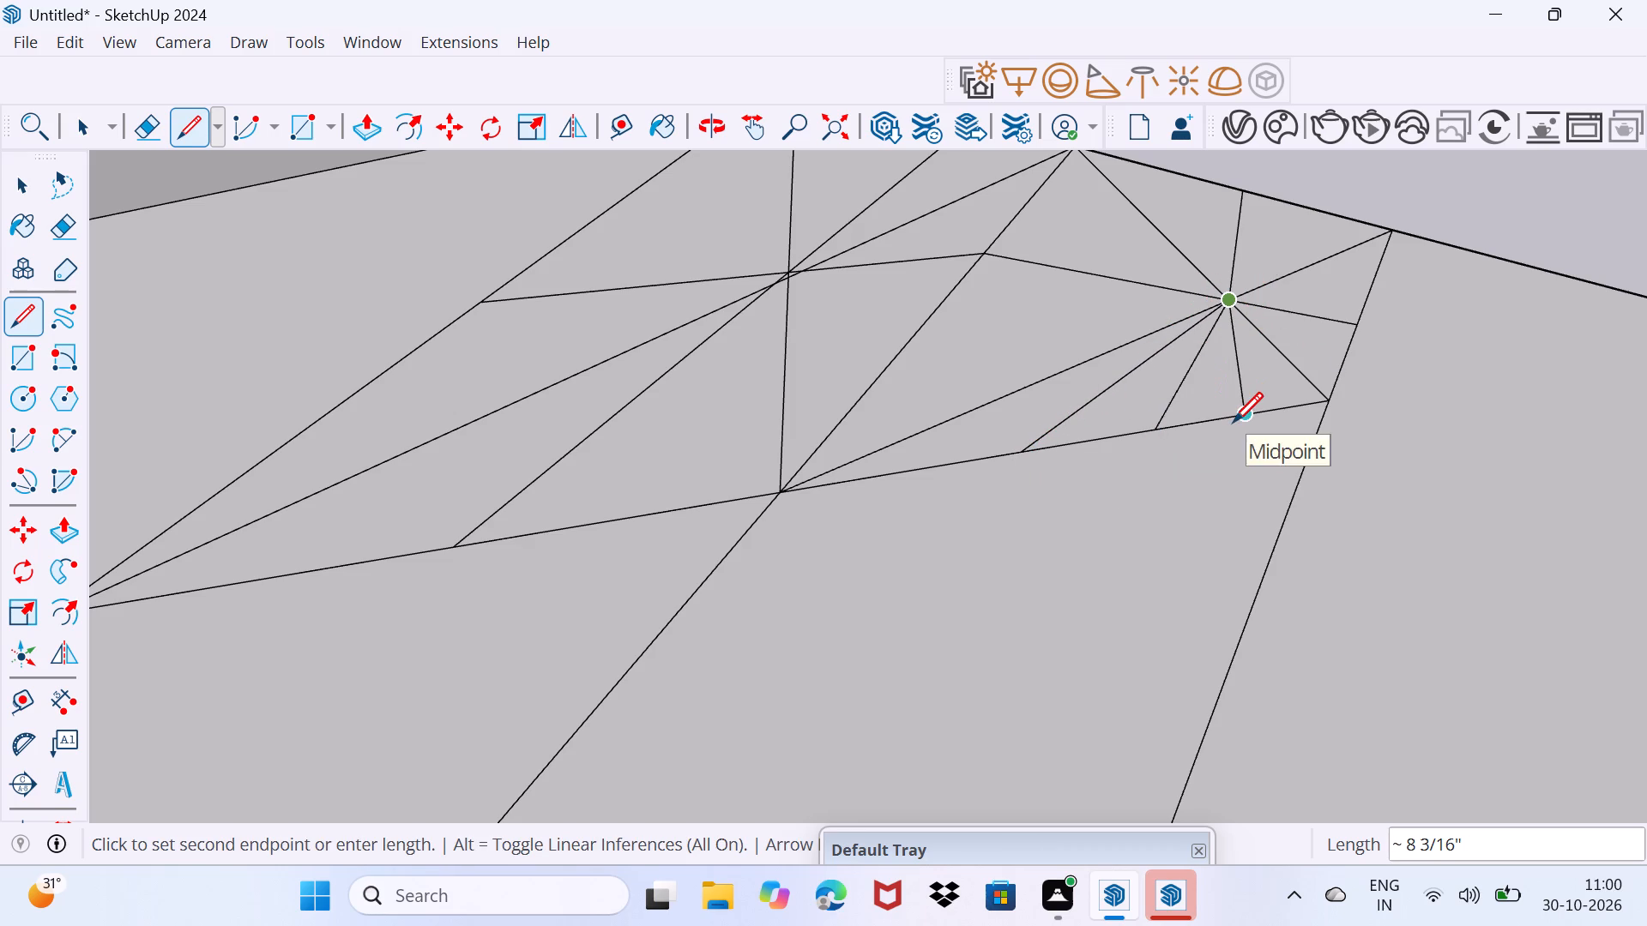
click(1233, 422)
Fan four lines about 9", 1' 1/16", 1' 4 1/8" and 11 5/16" long between the same hub and the central dividing line.
click(1228, 304)
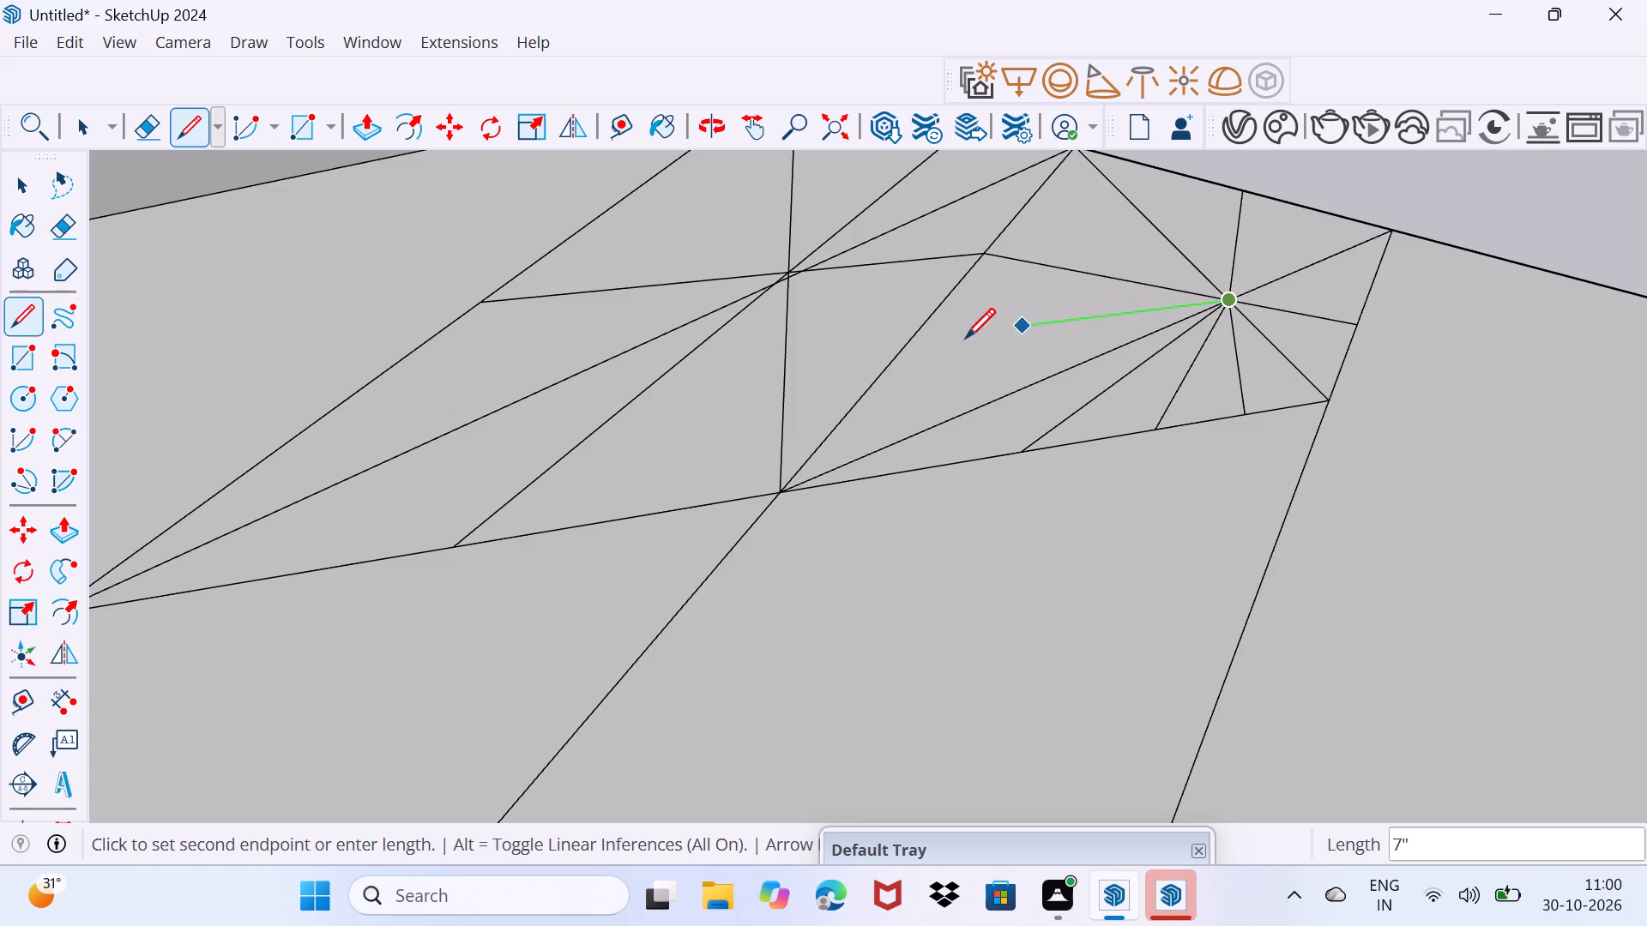
click(916, 348)
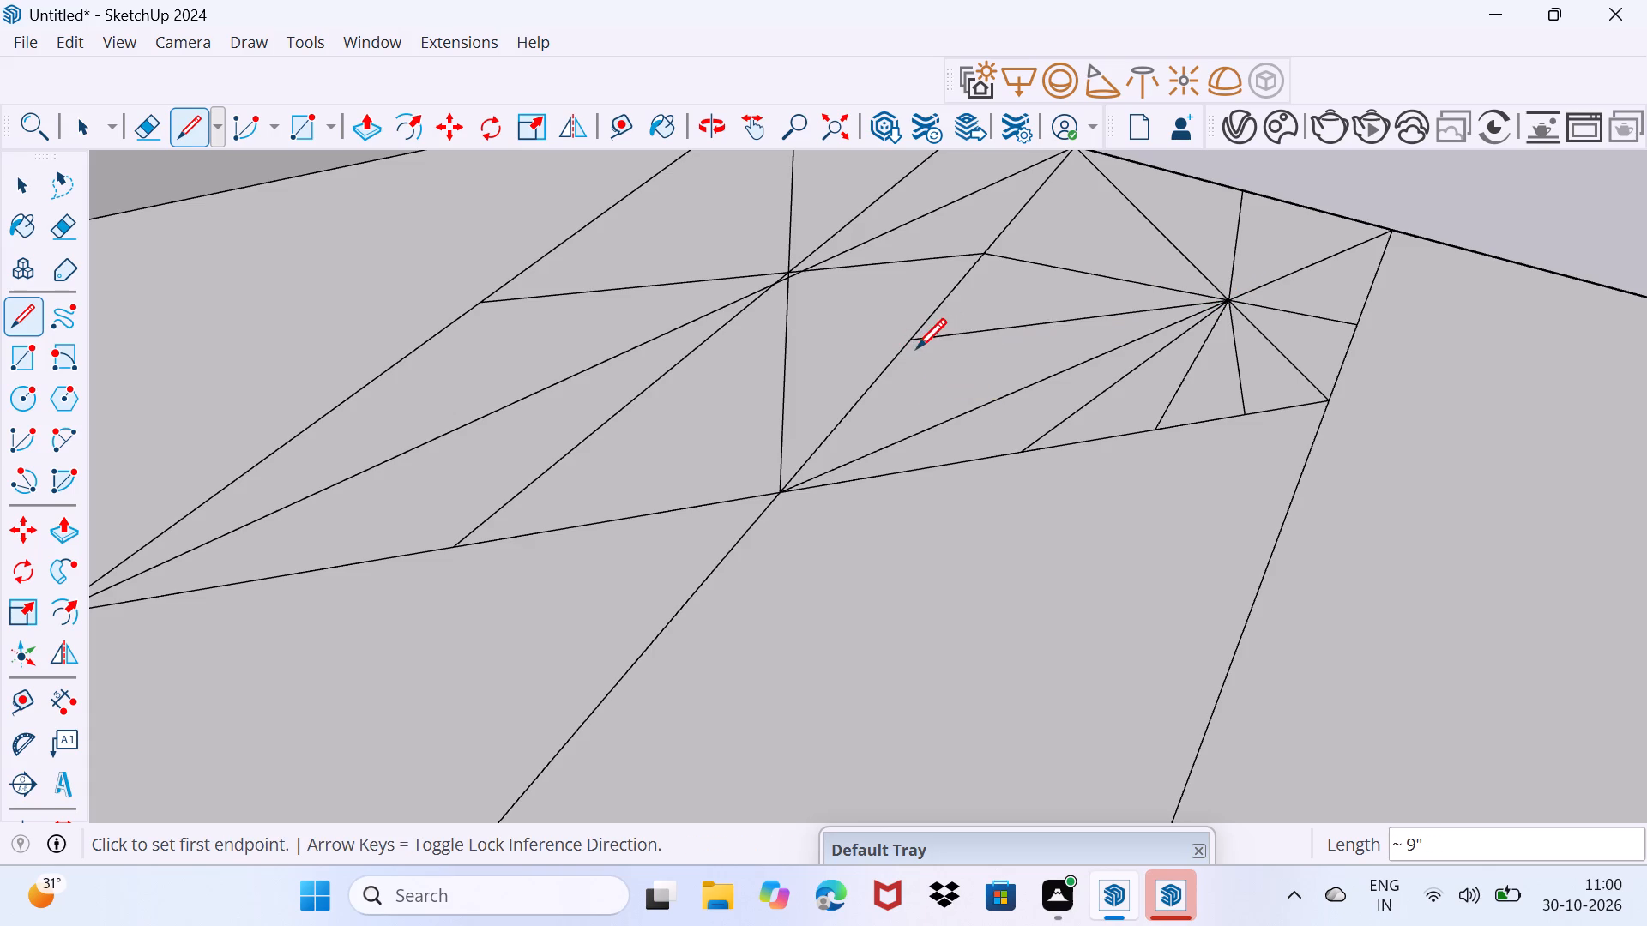
click(1222, 310)
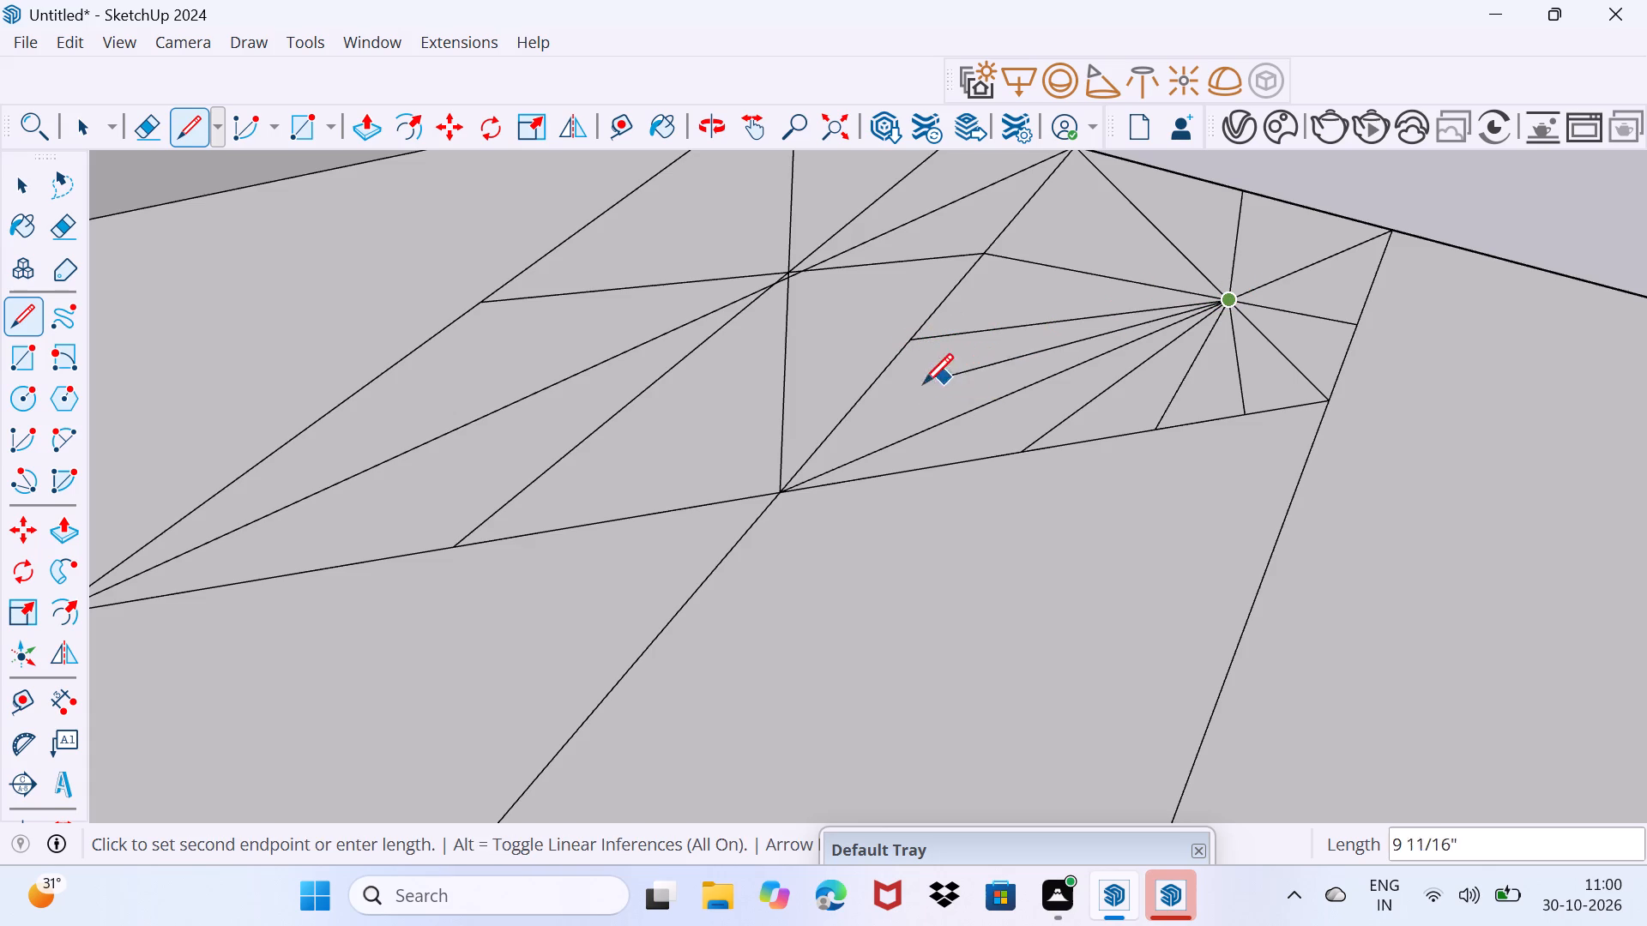
click(859, 406)
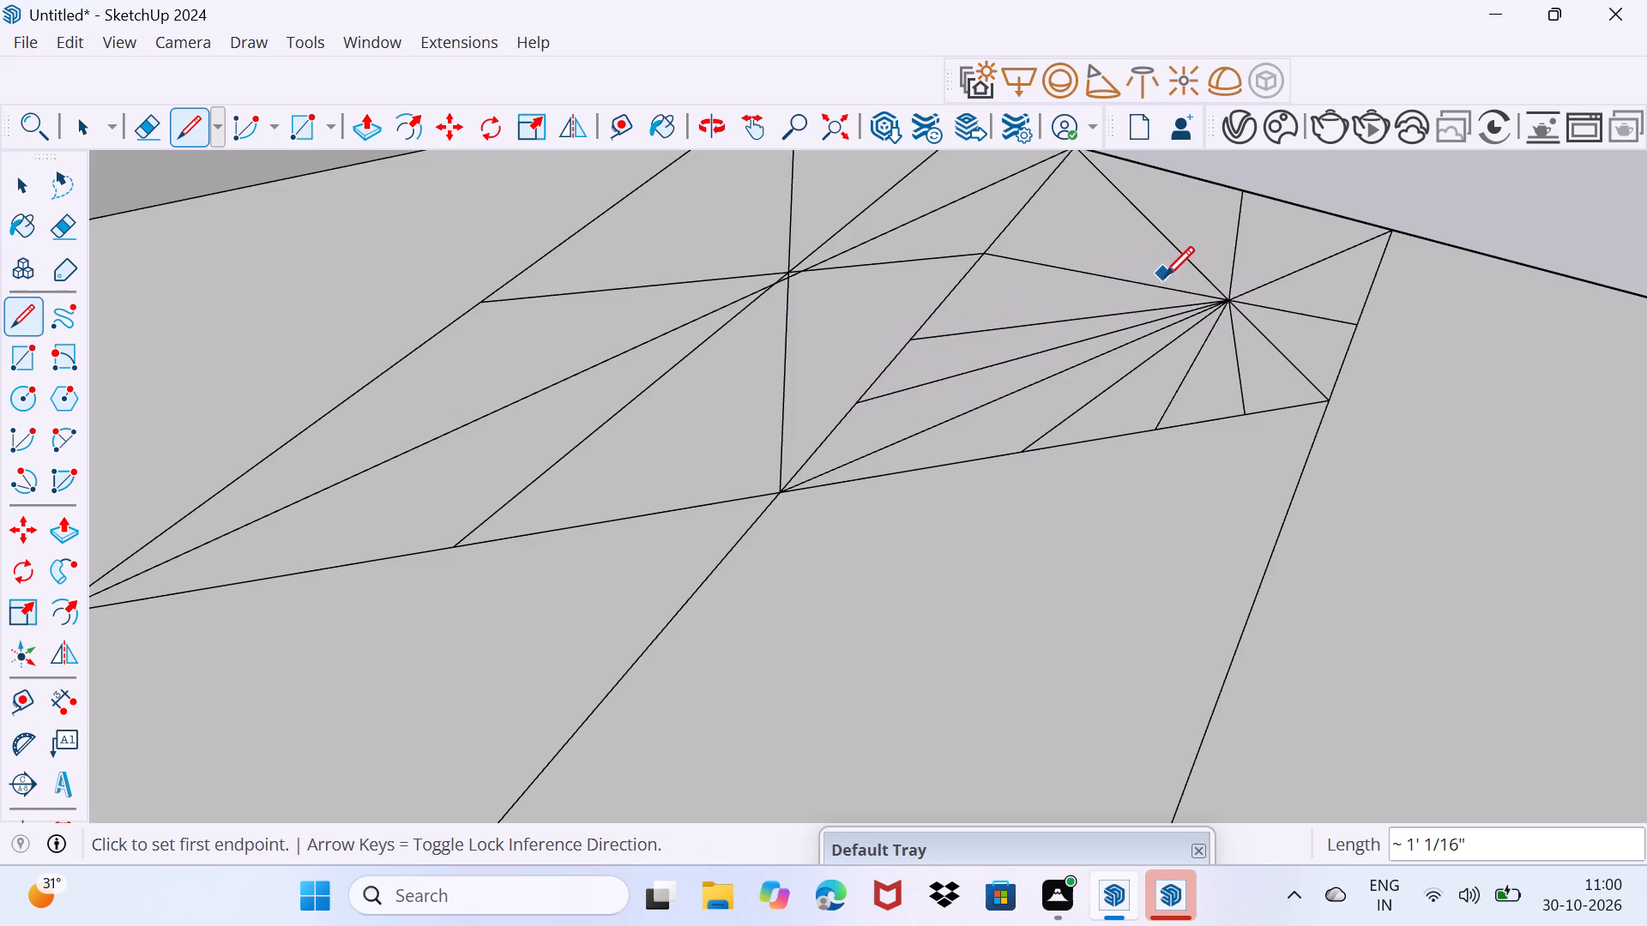
drag(1216, 300, 1214, 291)
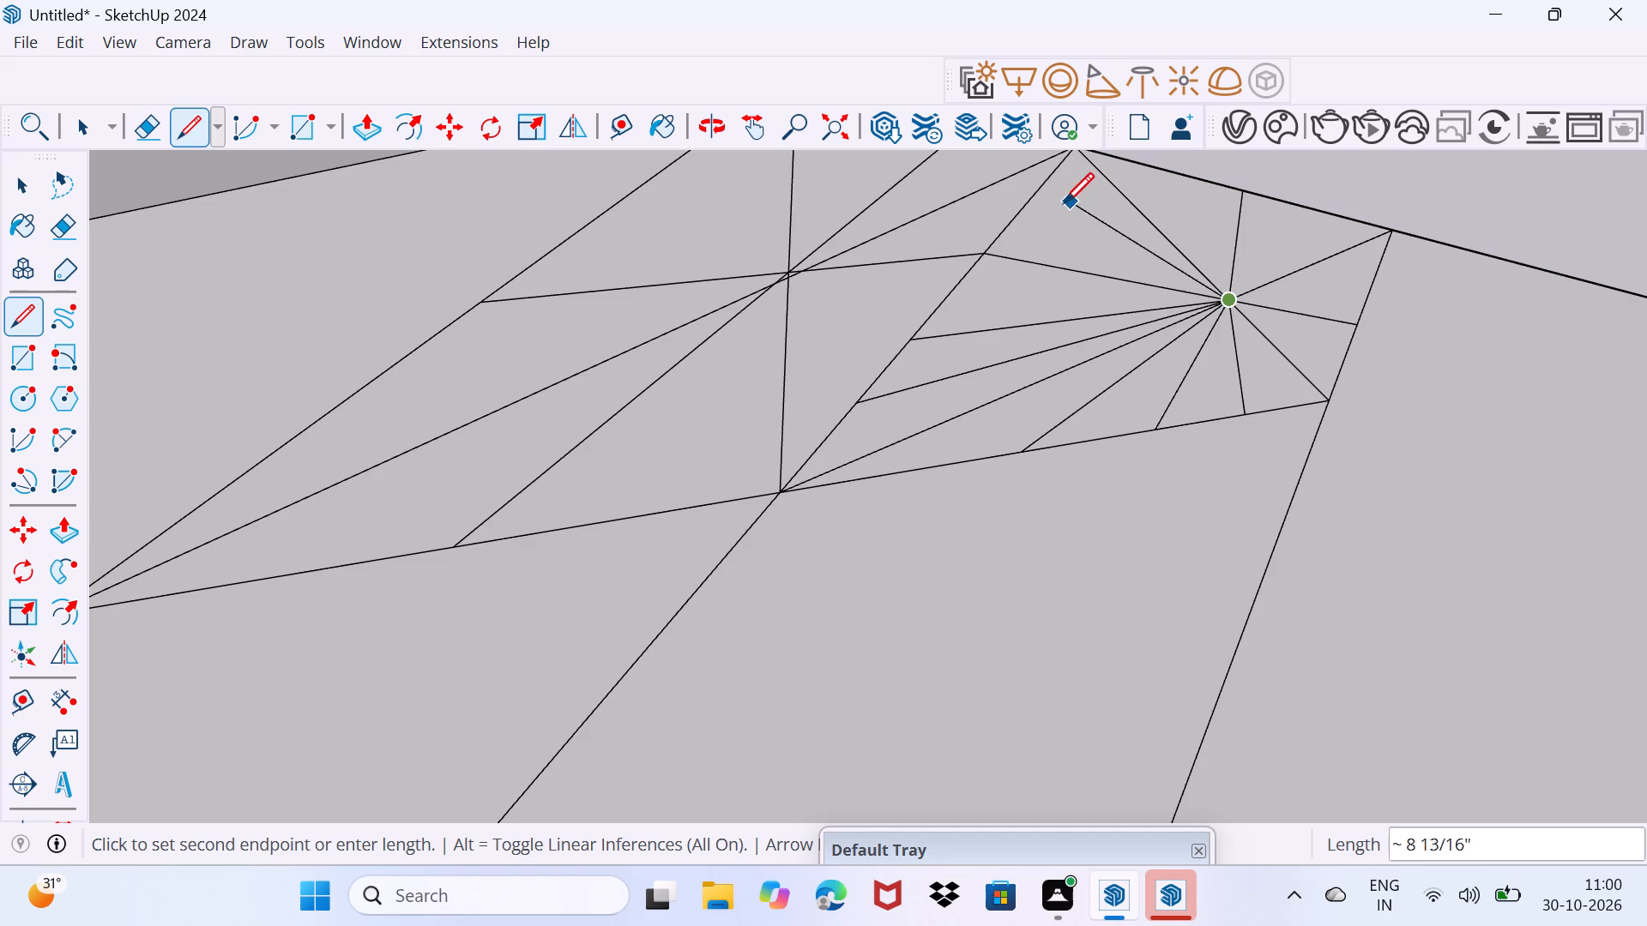
click(1041, 203)
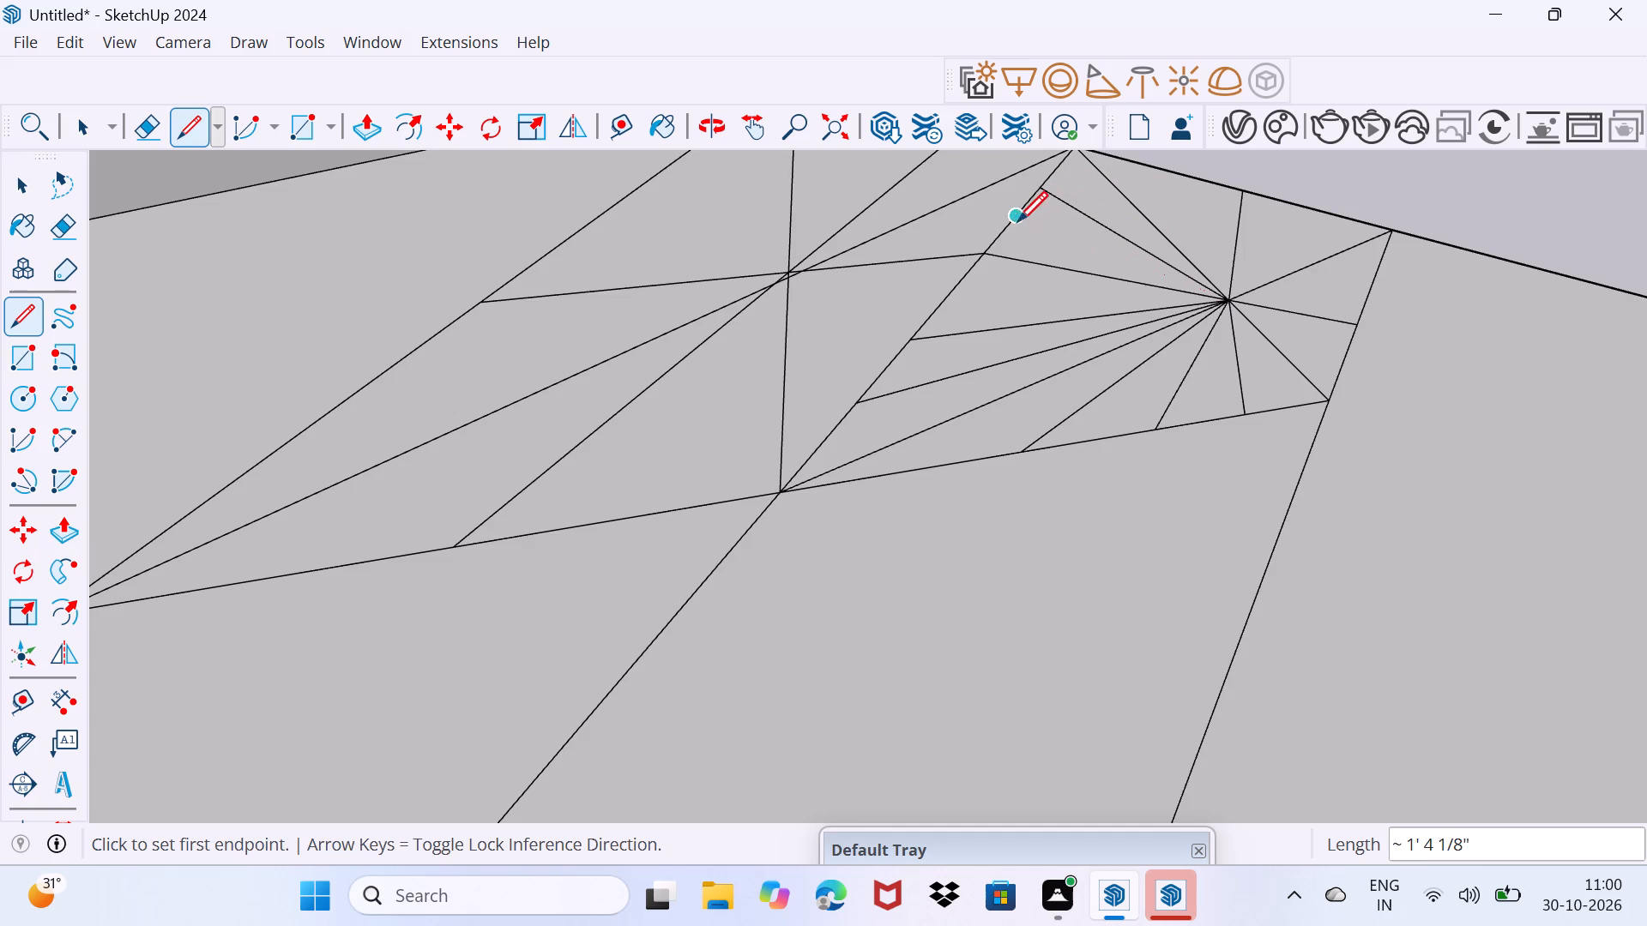
click(1014, 217)
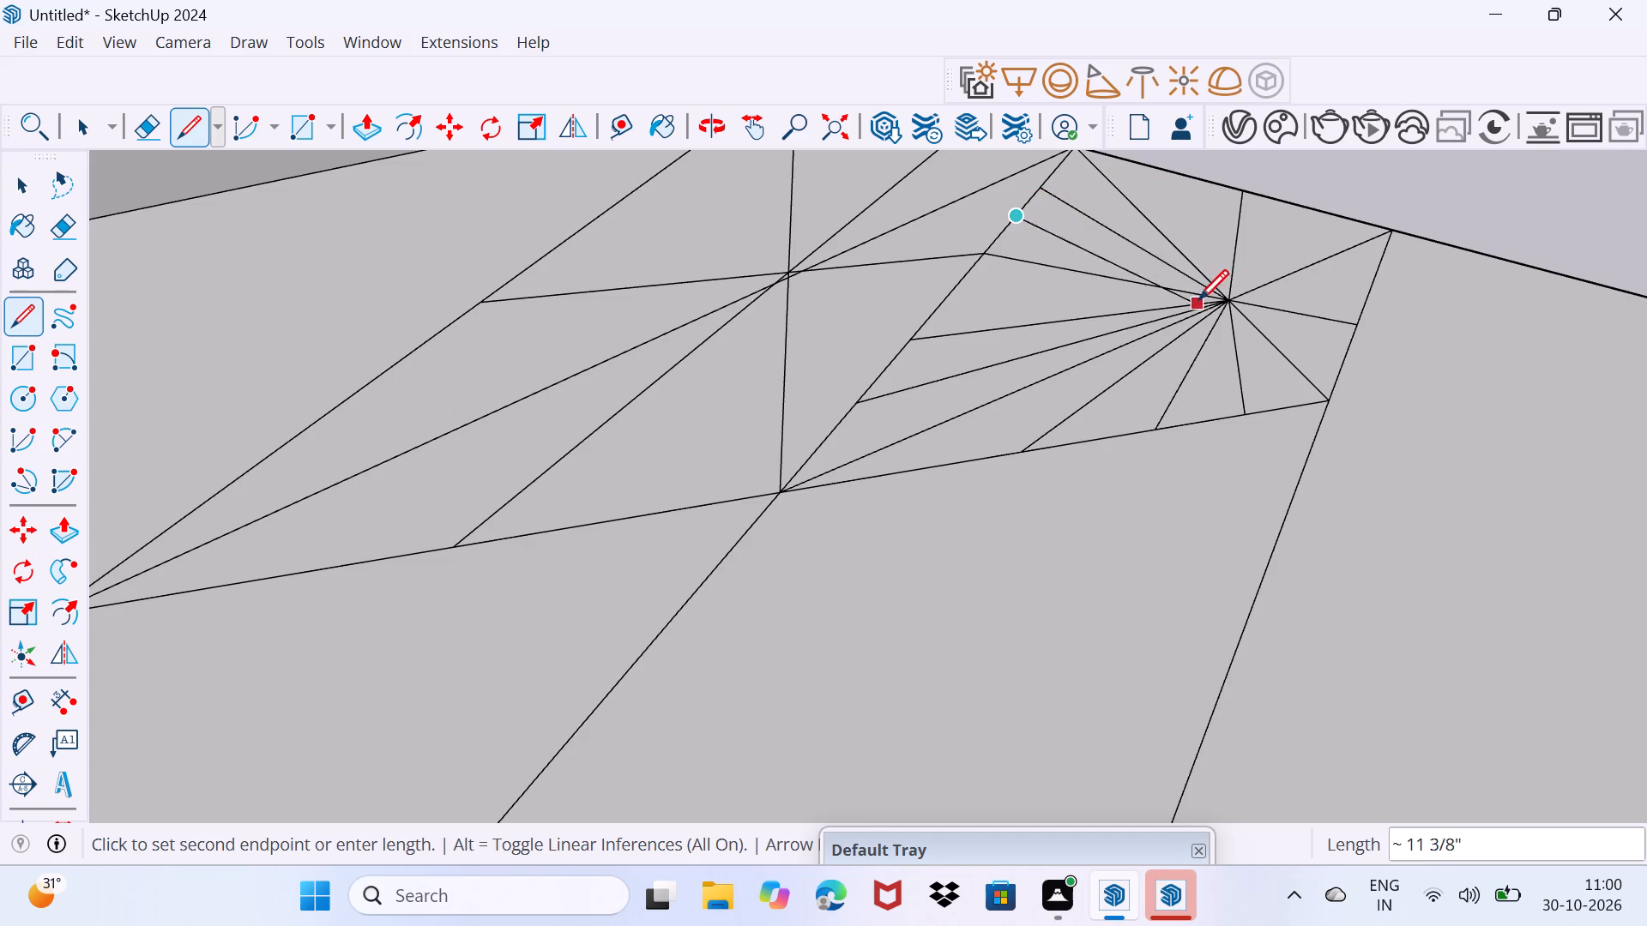
click(1217, 304)
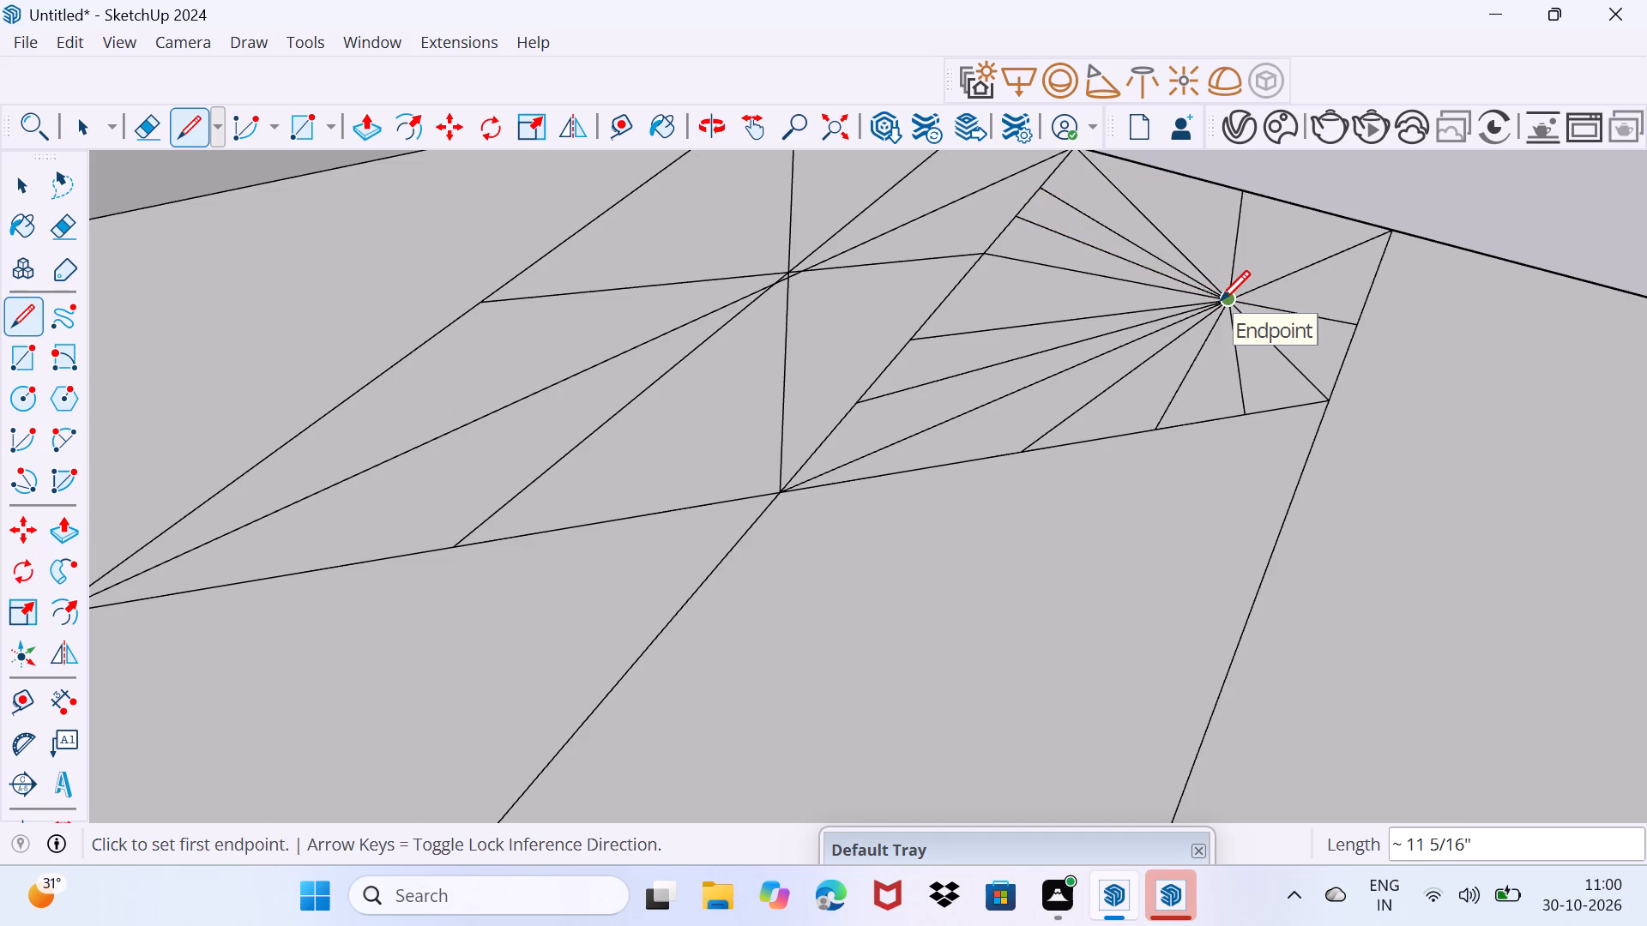
From the hub, draw lines about 1' 7 3/16" and 1' 1 5/16" to the outer edge, and 4 7/8" and 4 3/4" to the side edge.
click(1221, 302)
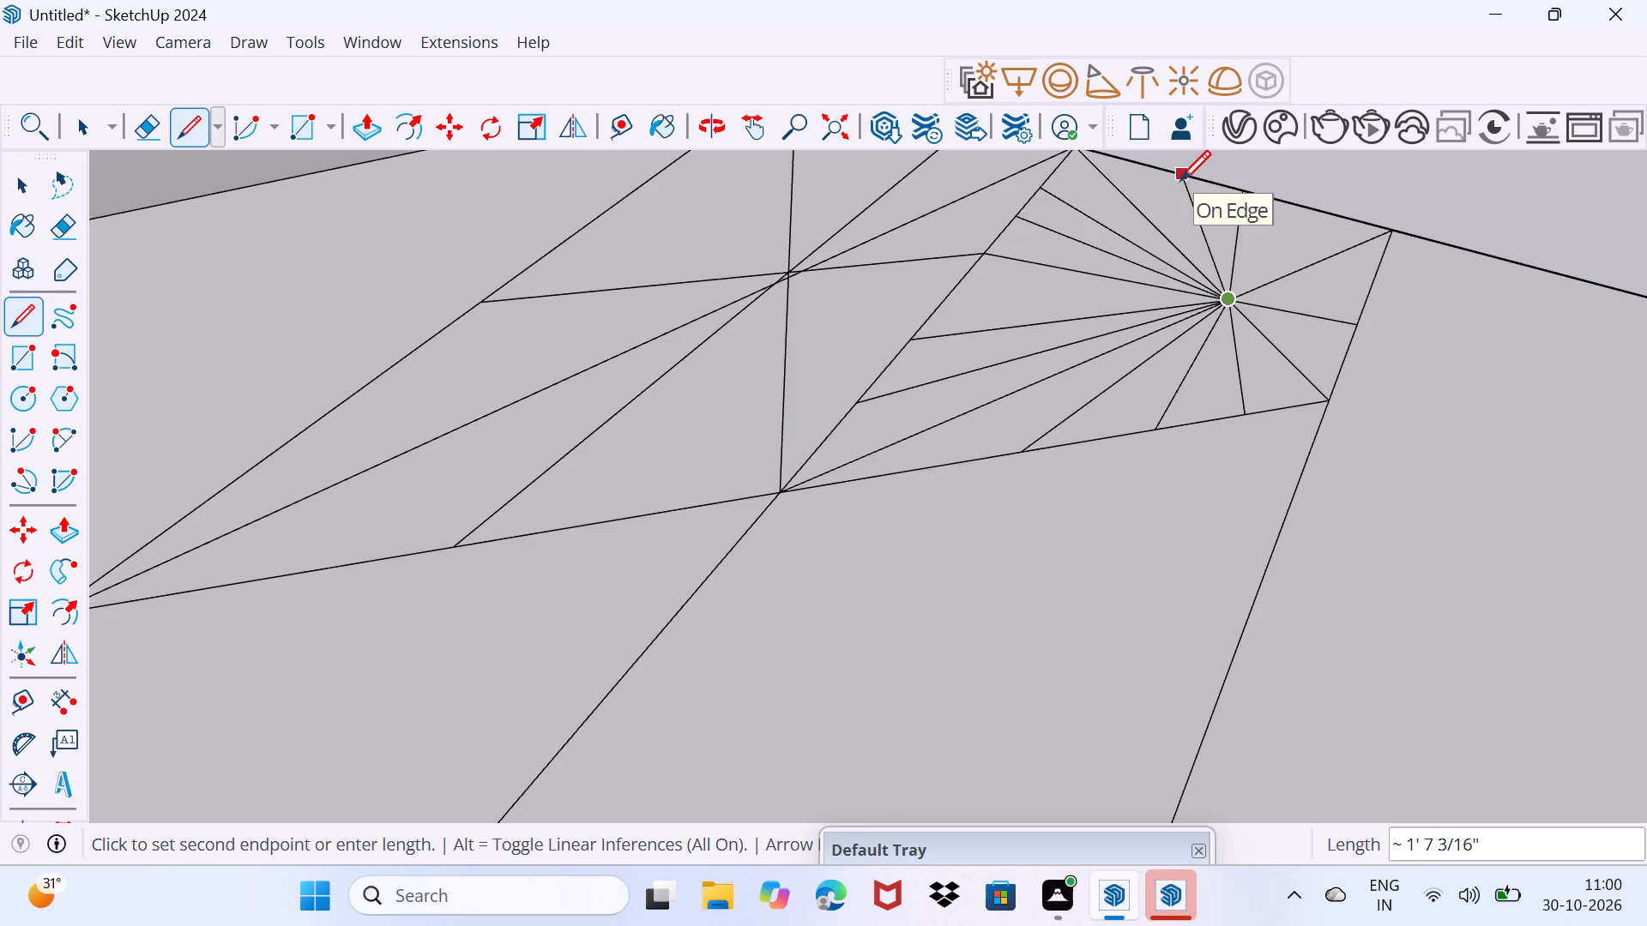
click(1180, 180)
click(1225, 294)
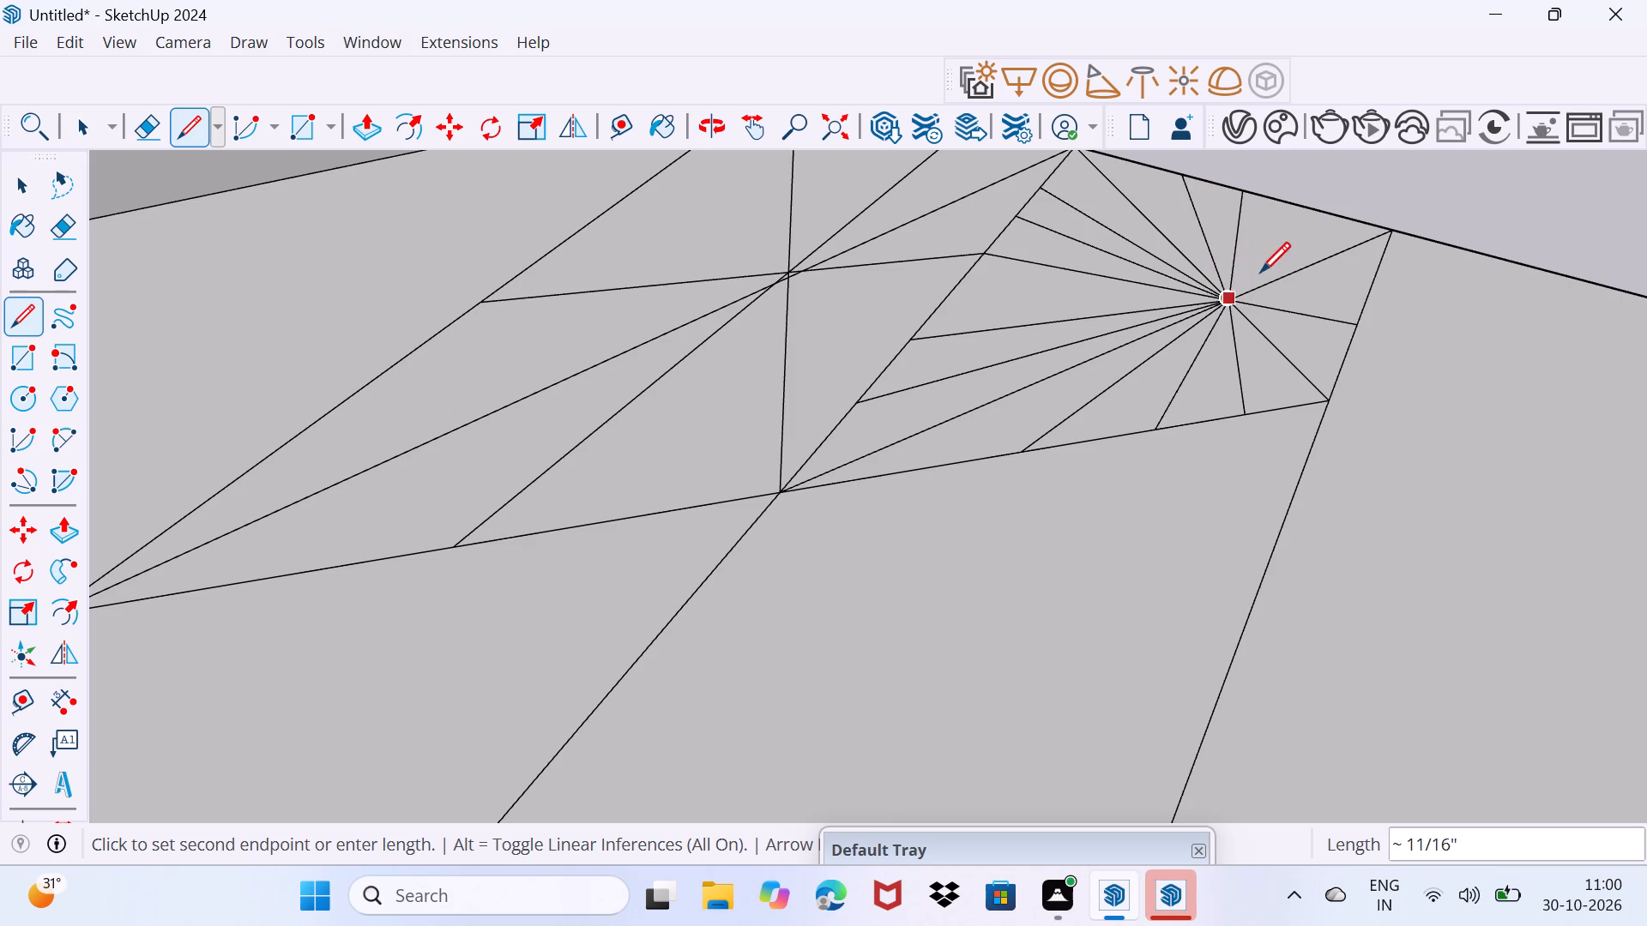
click(1319, 219)
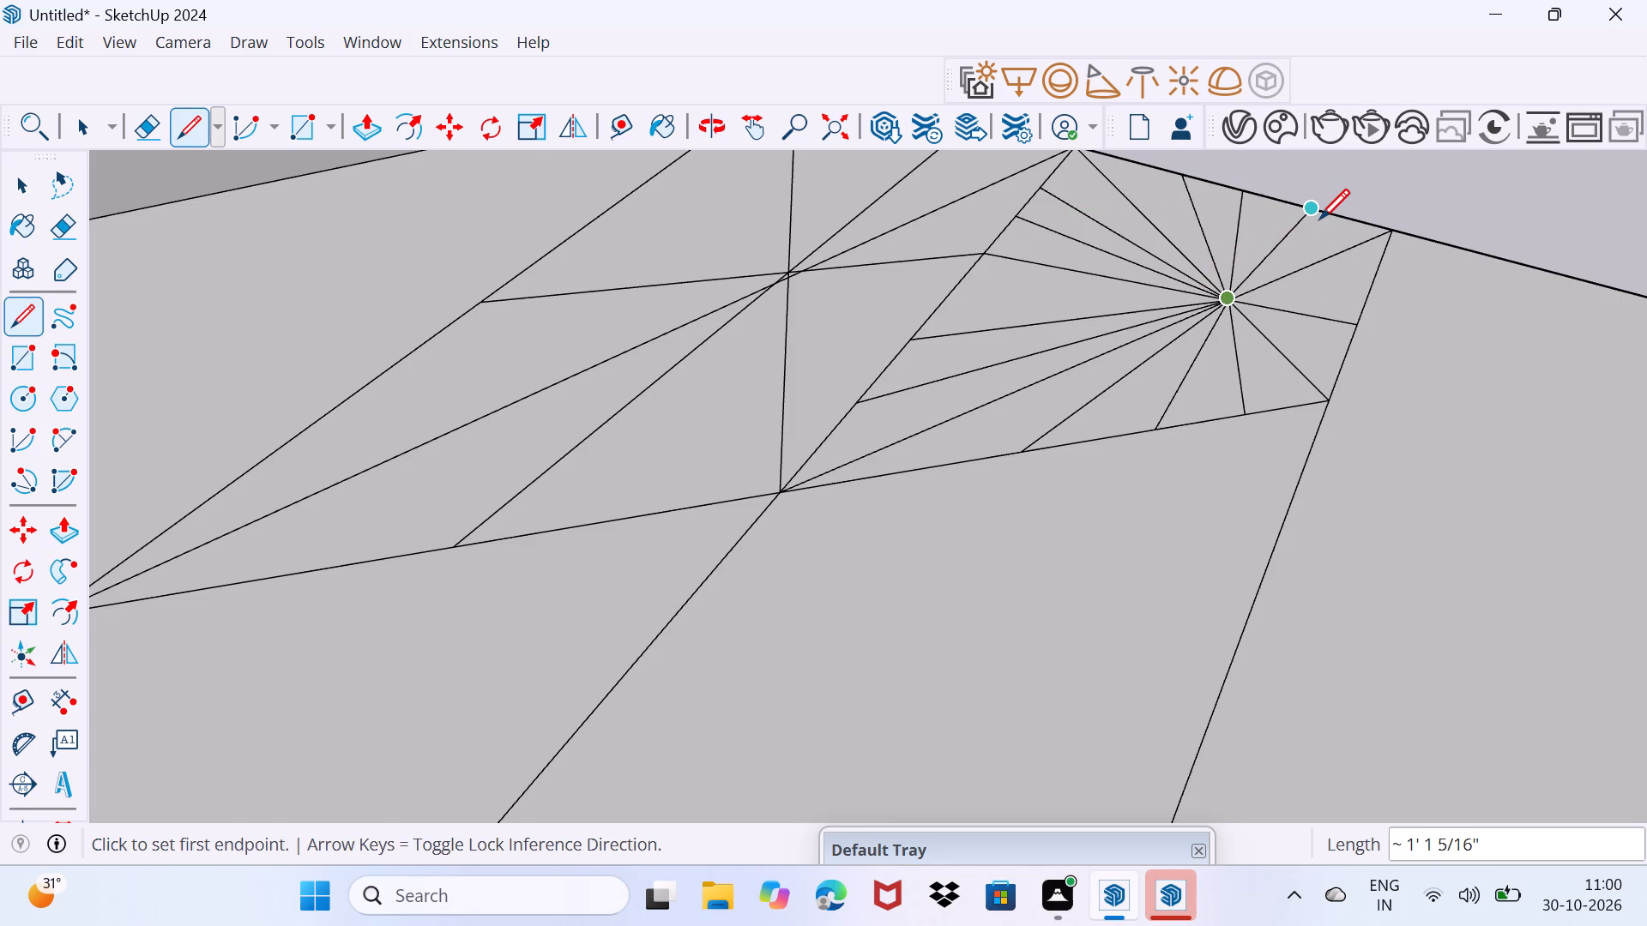
click(1234, 296)
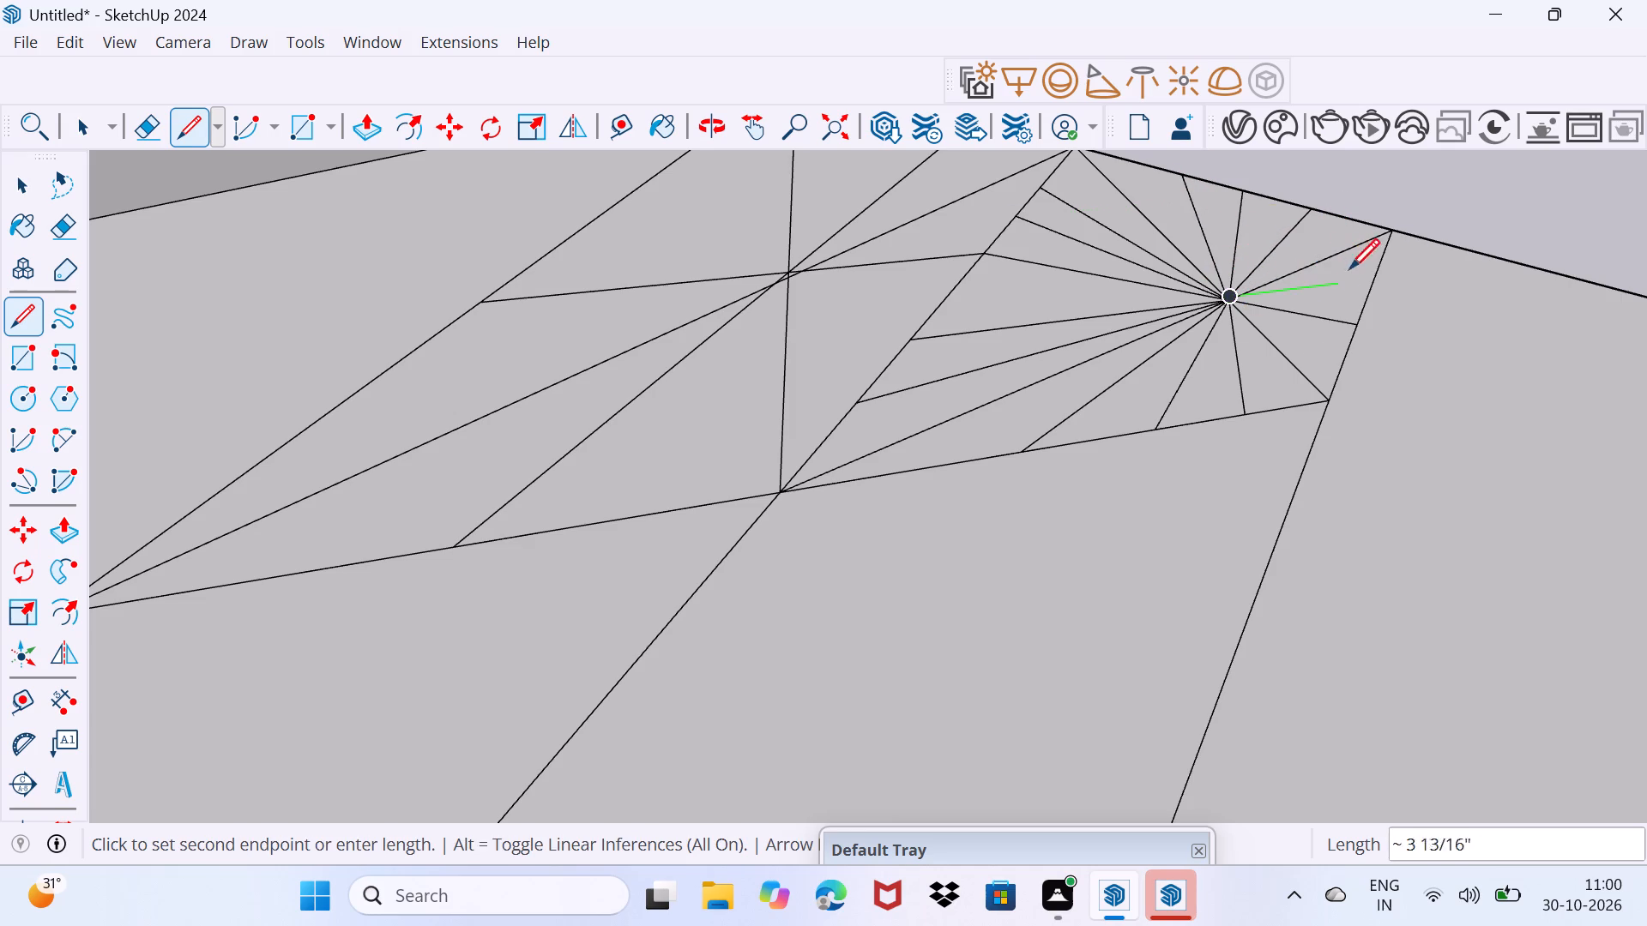
click(1373, 283)
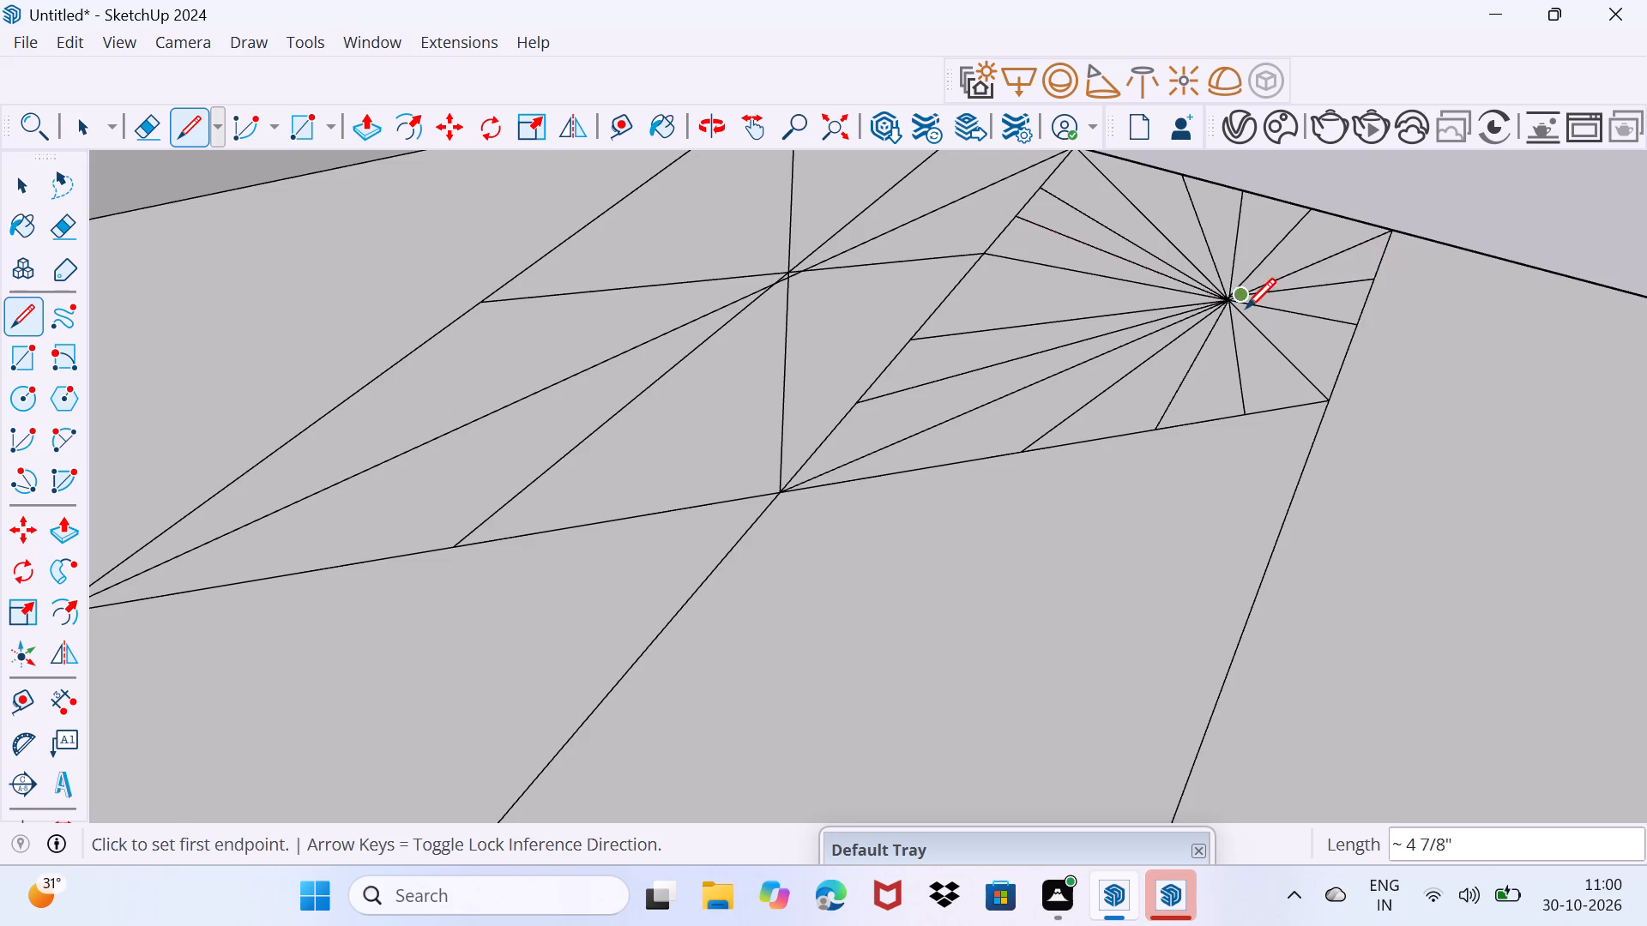
click(1235, 304)
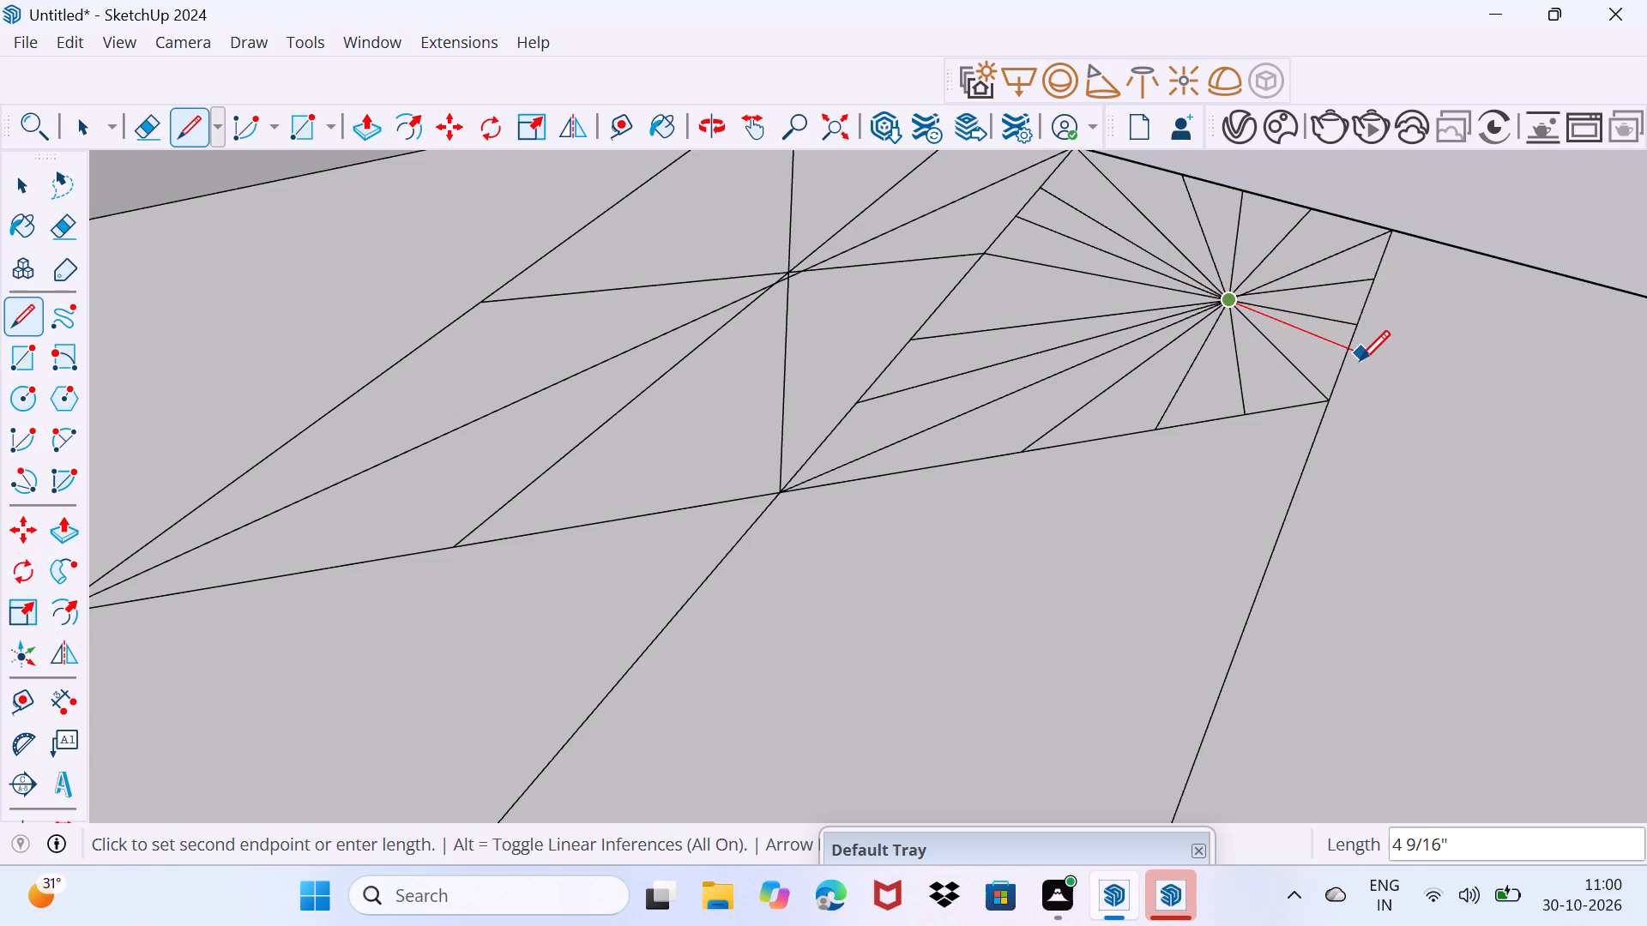
scroll(1346, 360, up, 7)
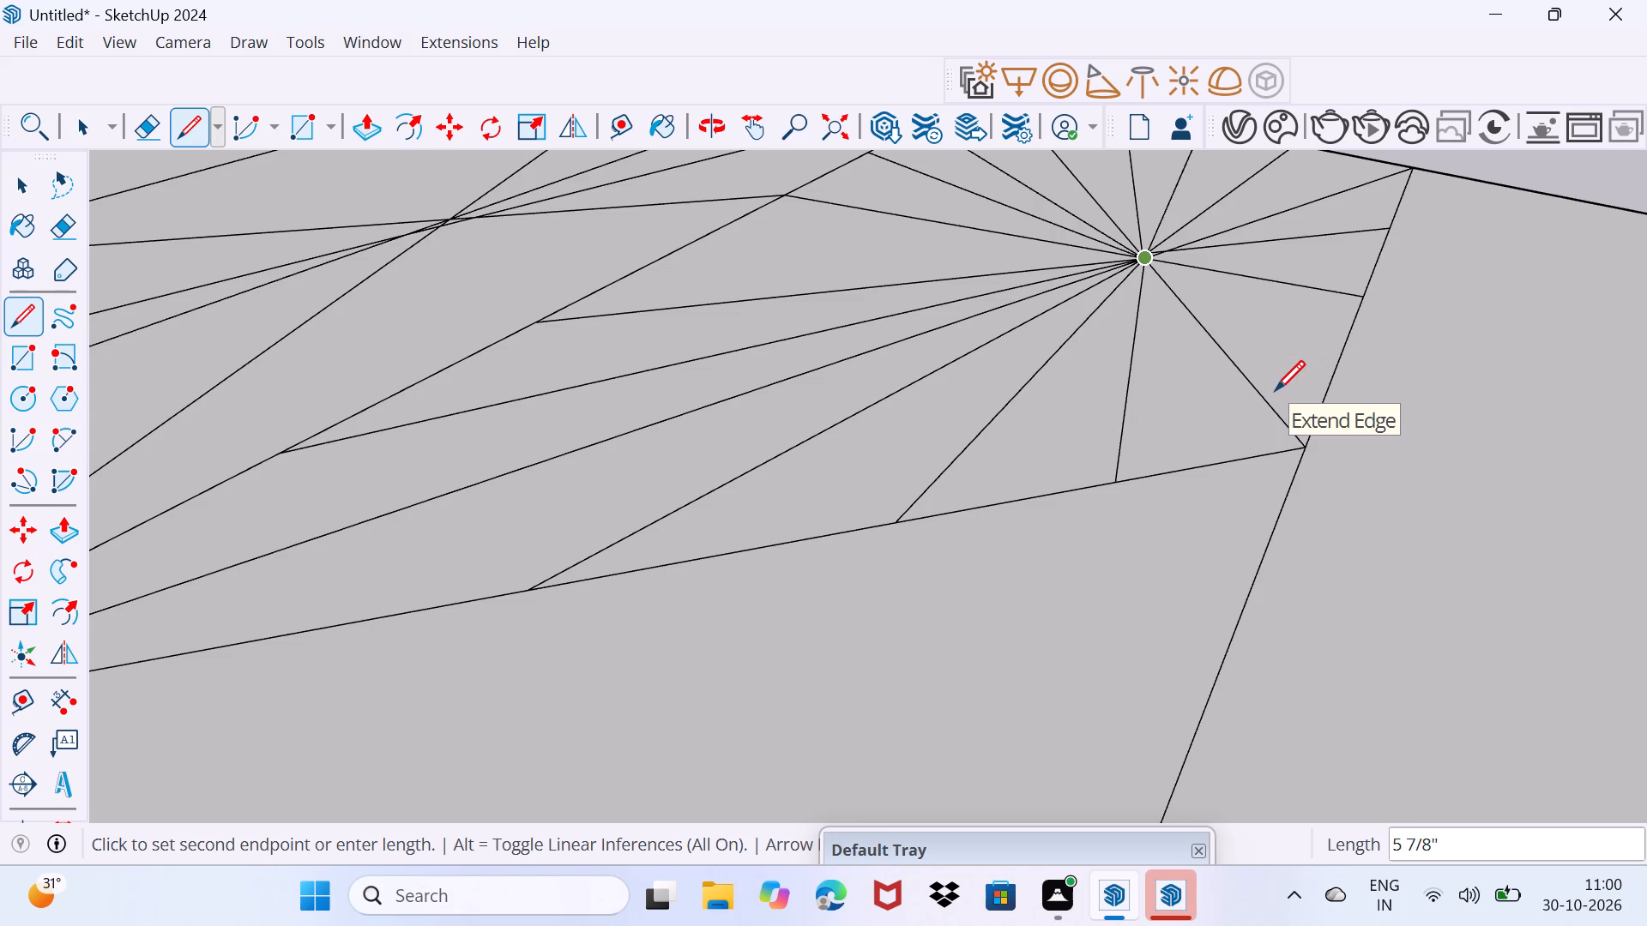
click(1343, 365)
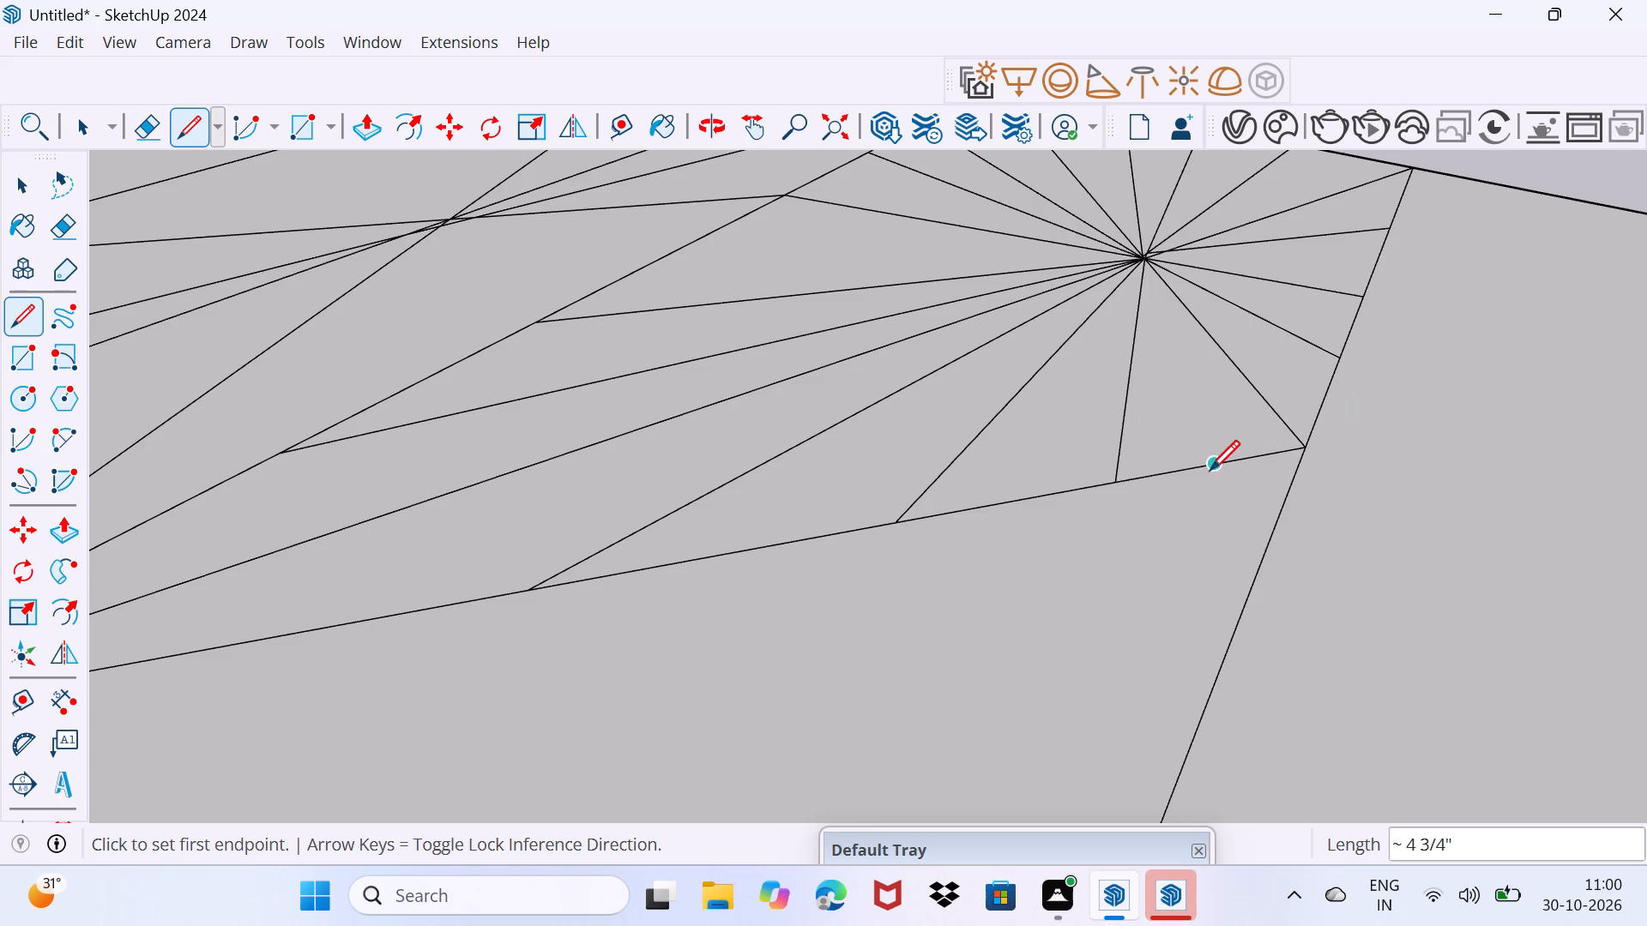
Draw four lines about 8", 8 13/16", 10 3/4" and 1' 1 3/8" long from the lower cross line to the hub.
click(1202, 472)
click(1152, 256)
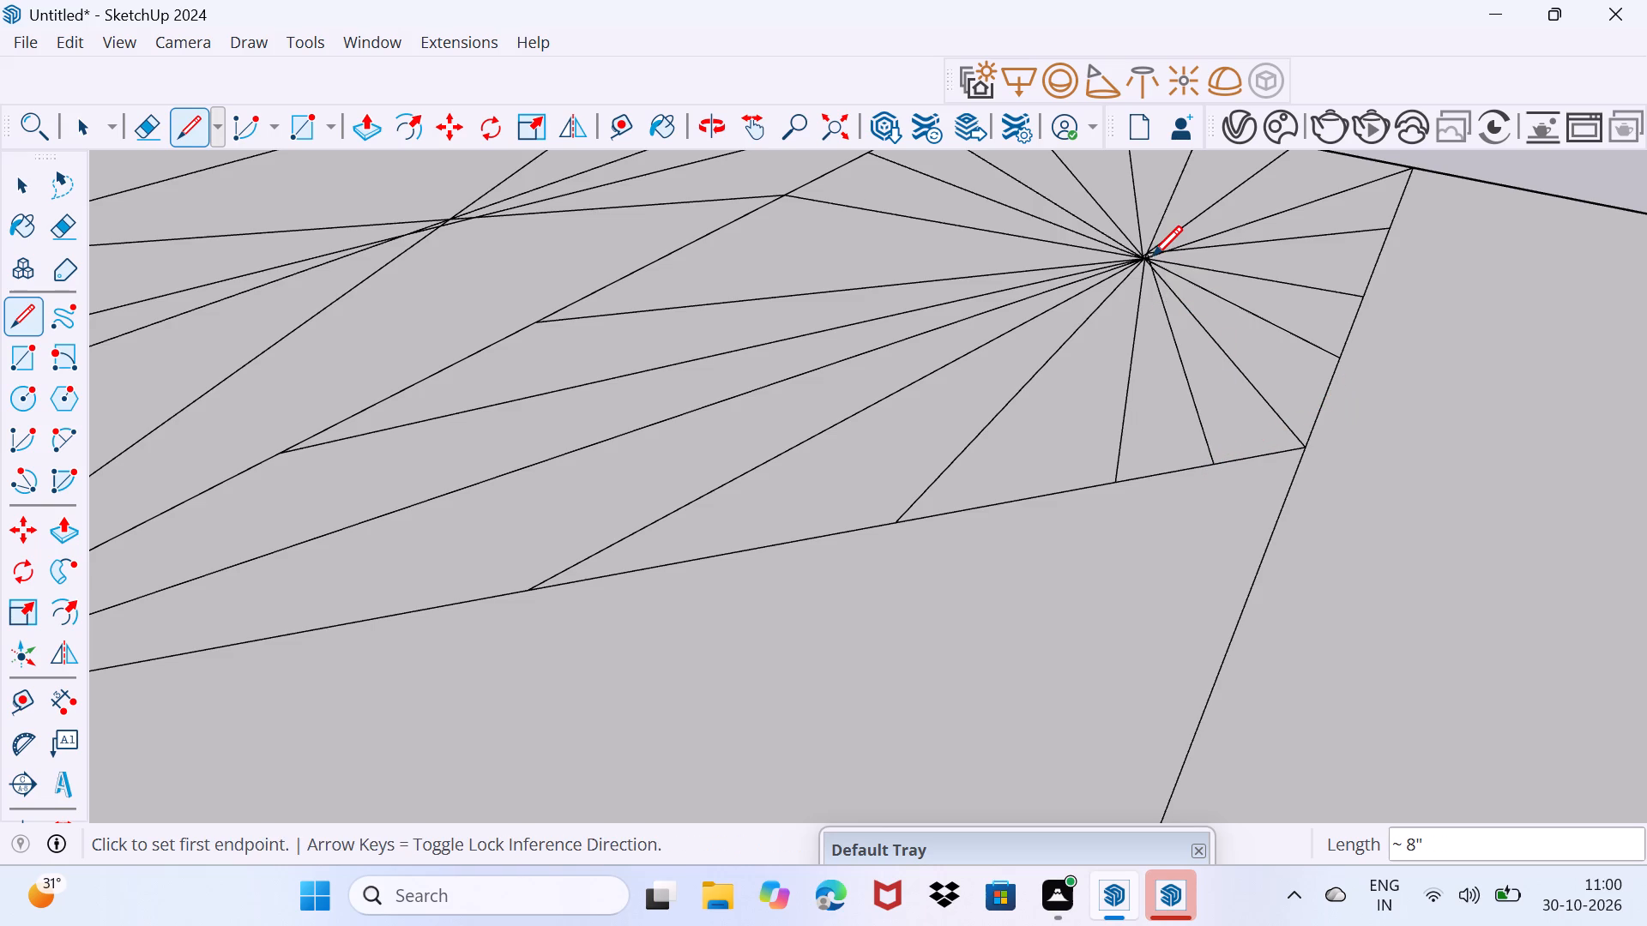
click(1024, 498)
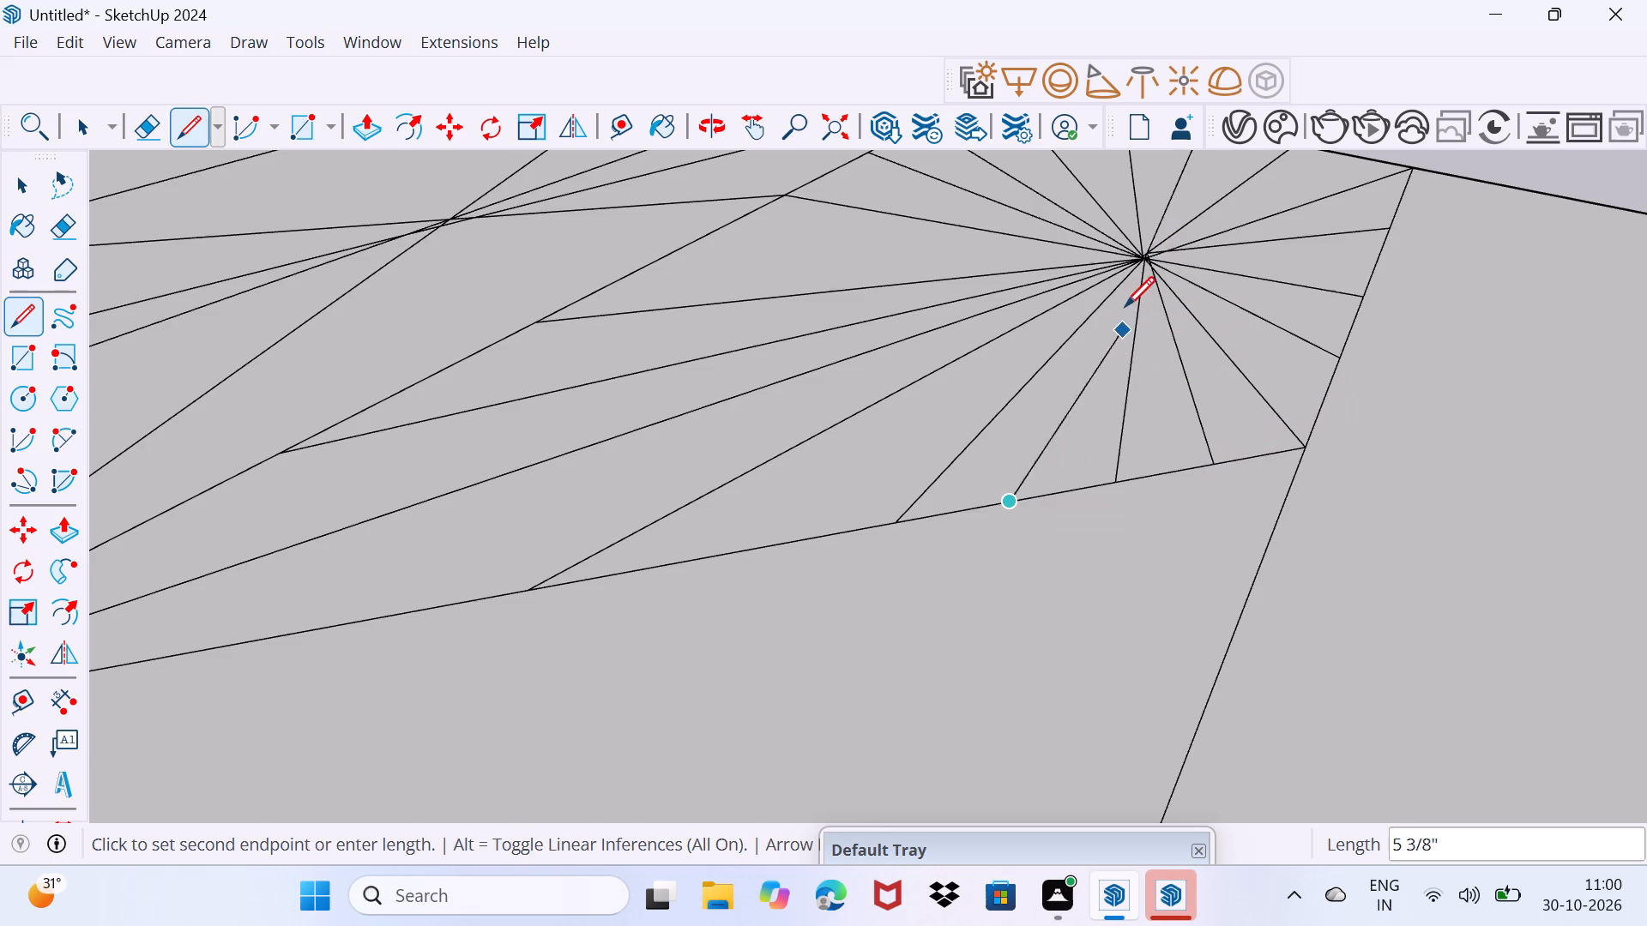
click(1134, 271)
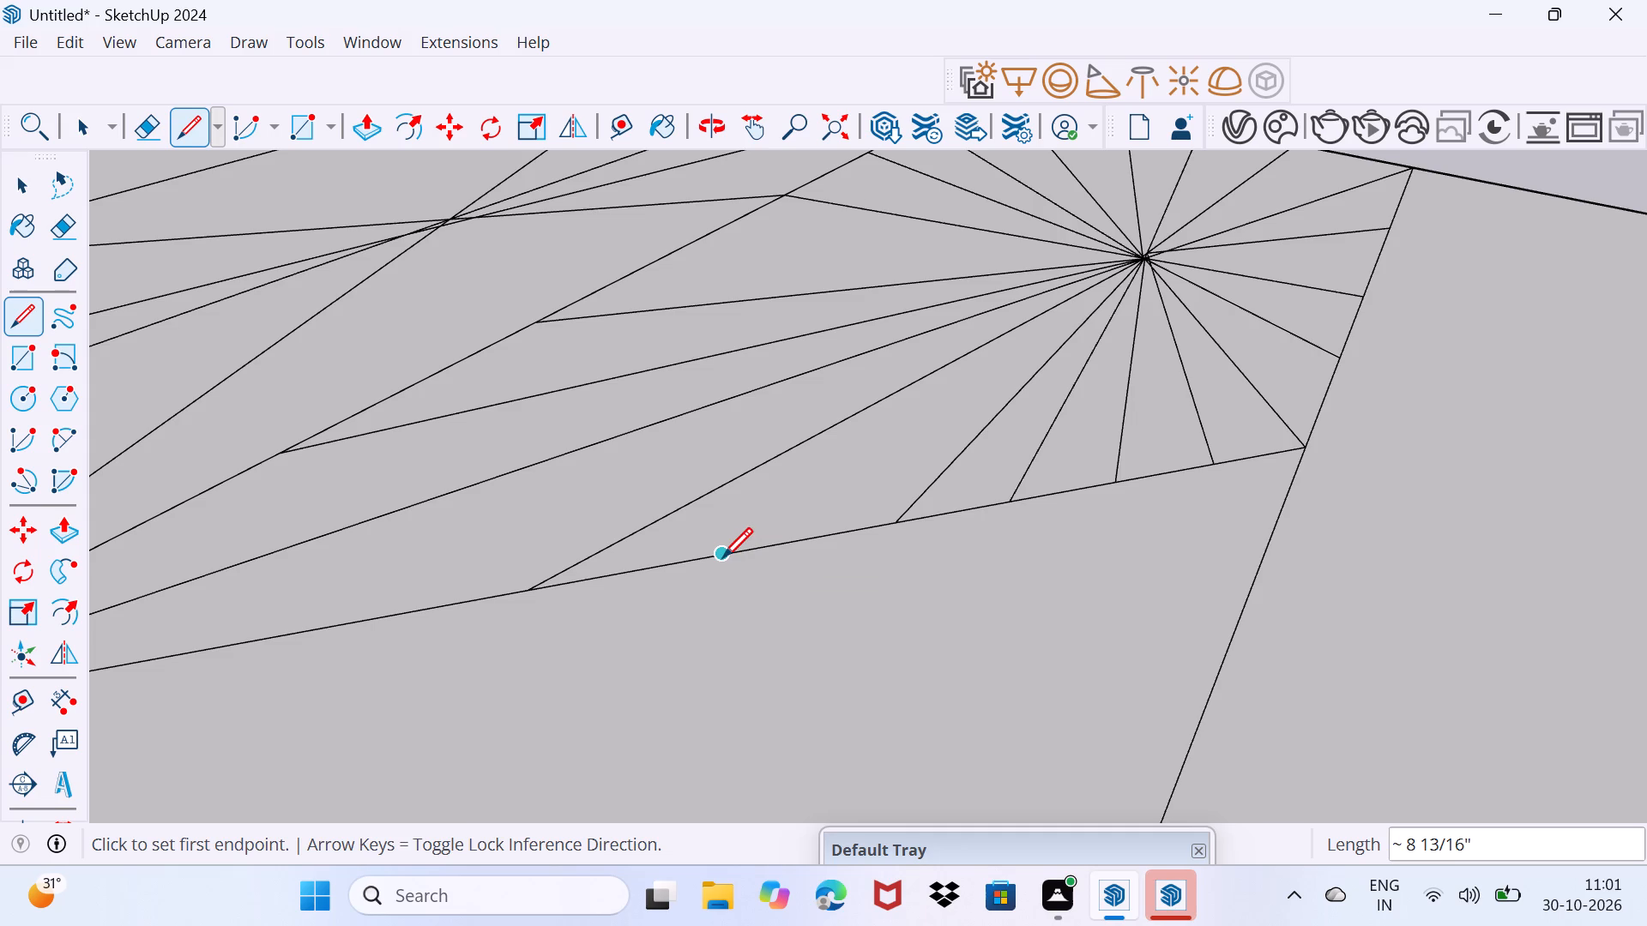
drag(722, 557, 731, 553)
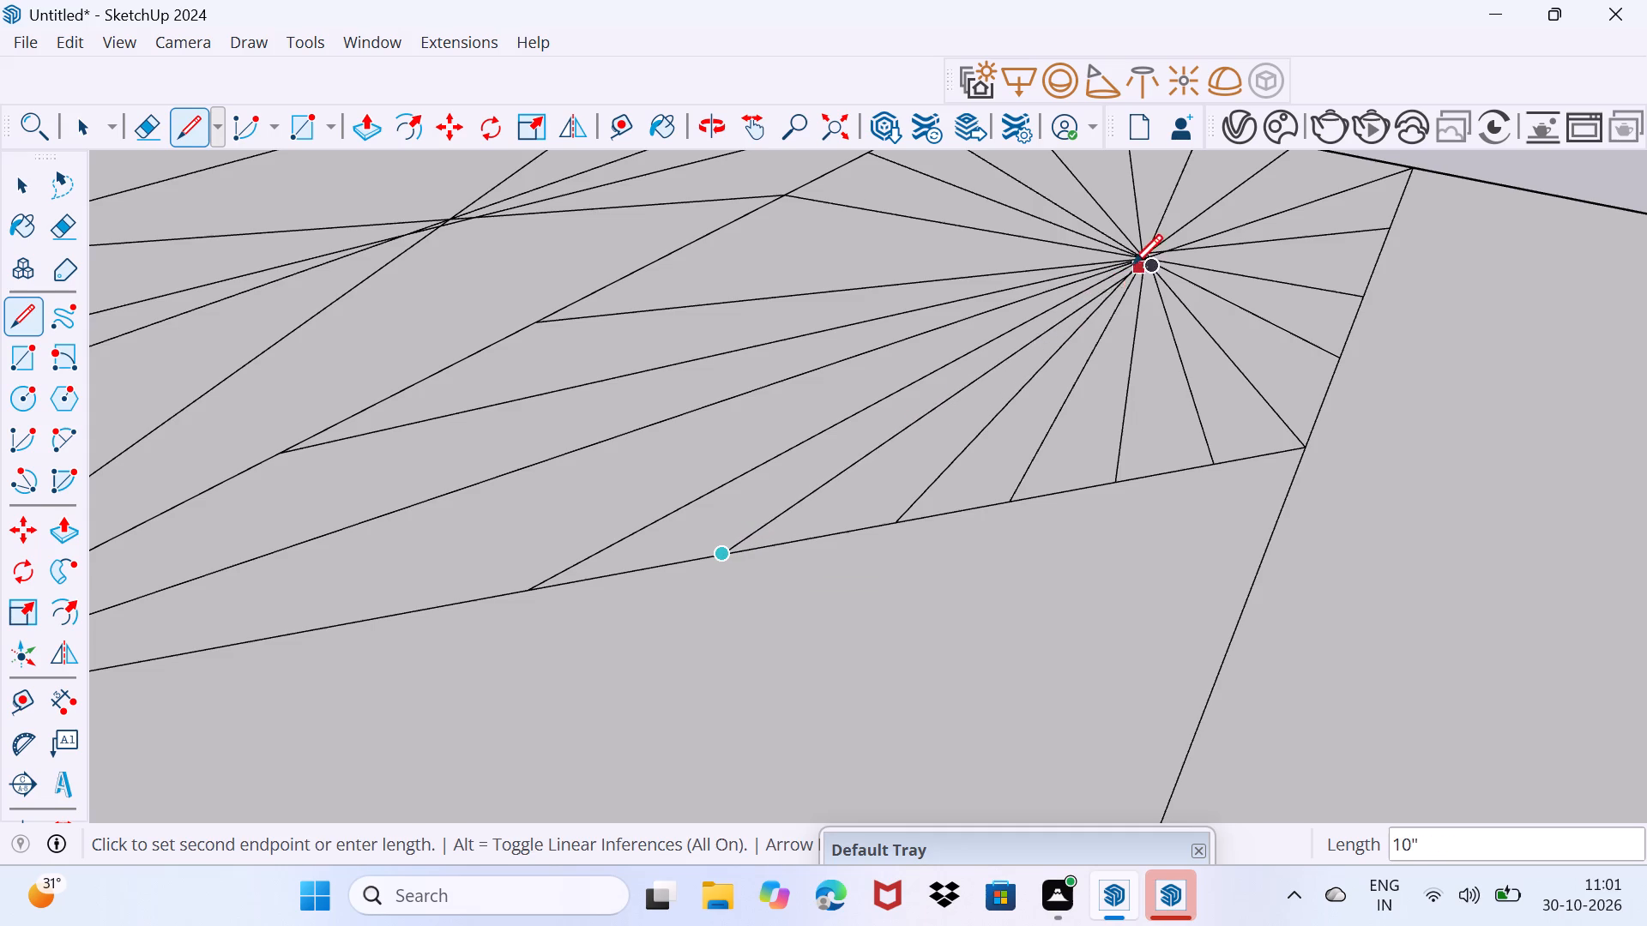
click(1137, 258)
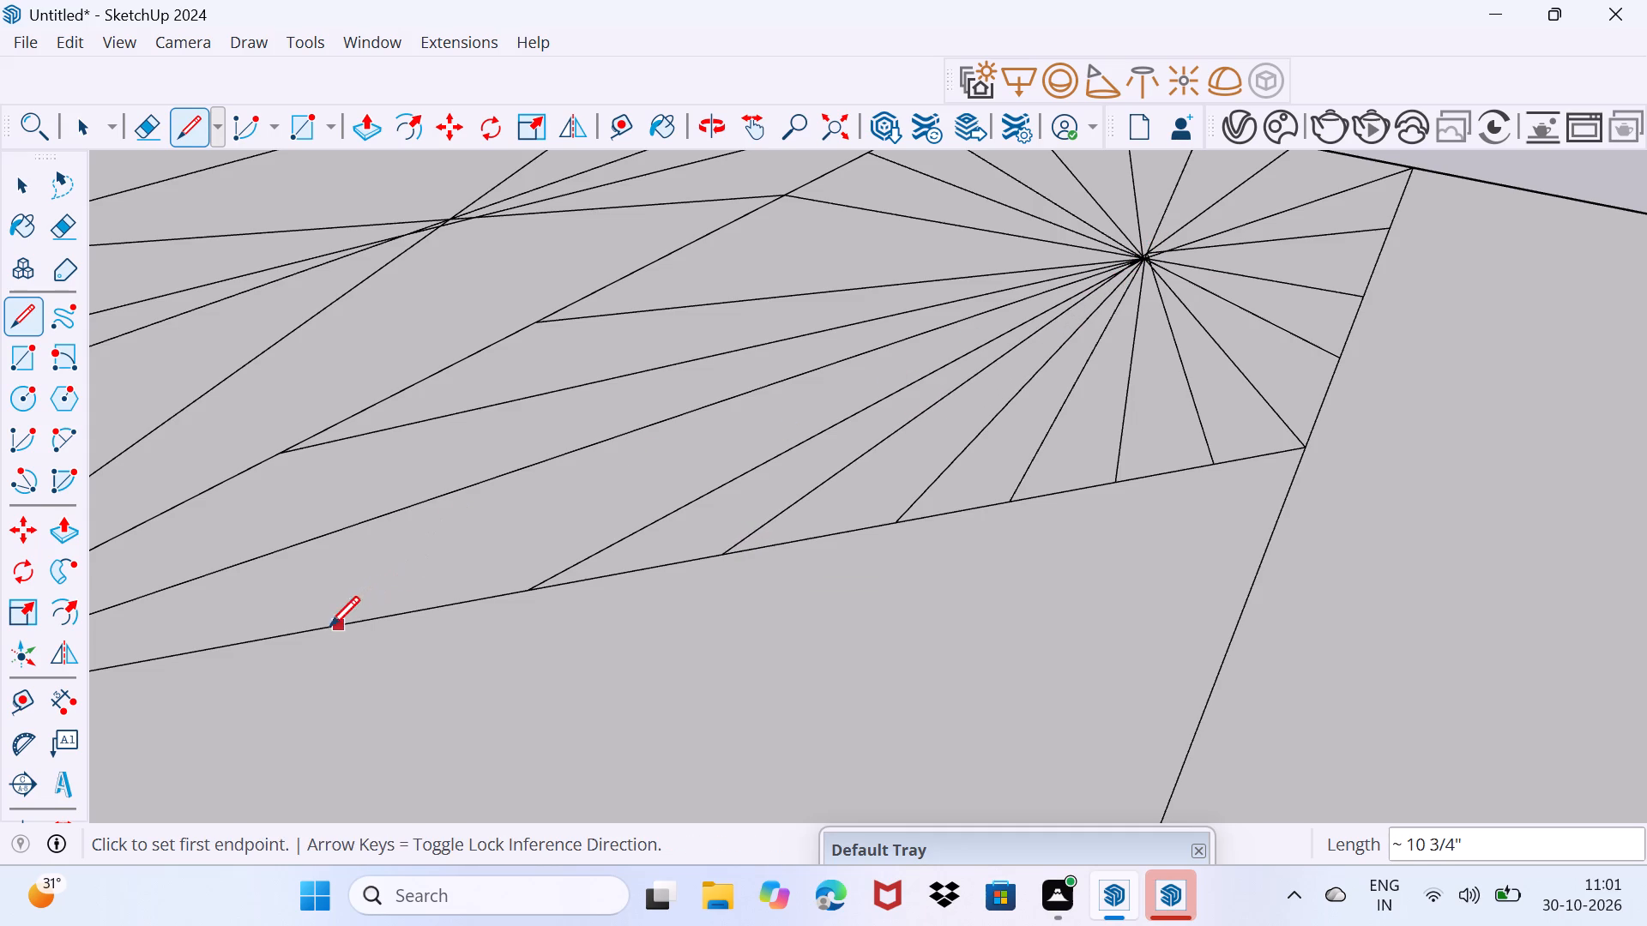
scroll(246, 640, down, 1)
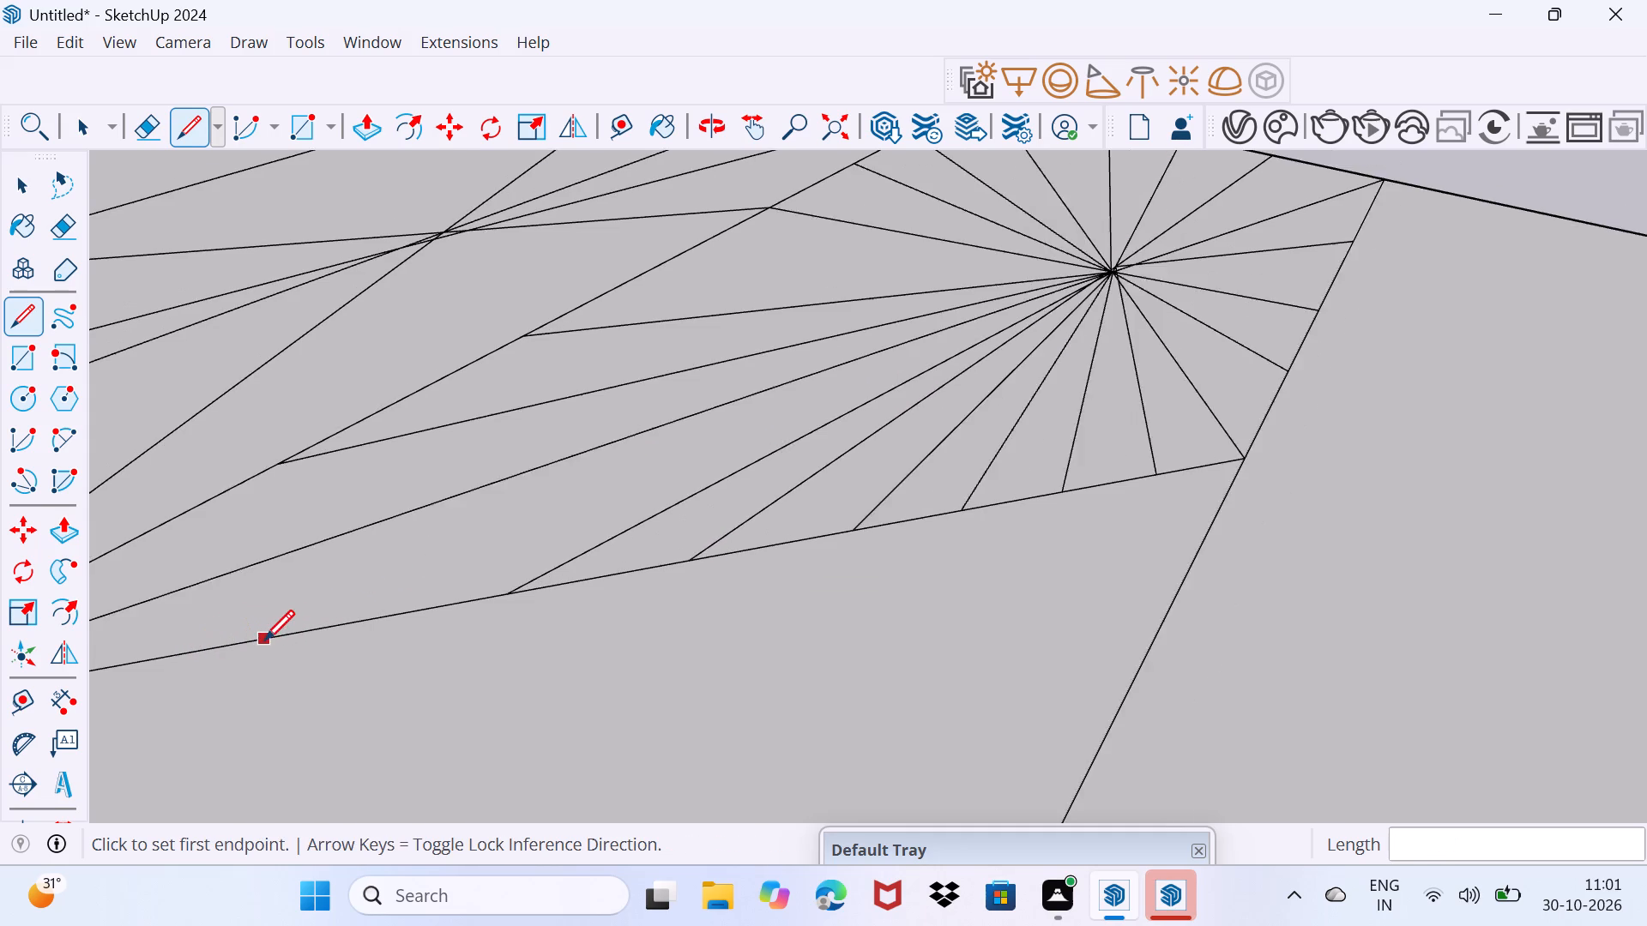
scroll(264, 640, down, 2)
middle_drag(247, 638, 458, 627)
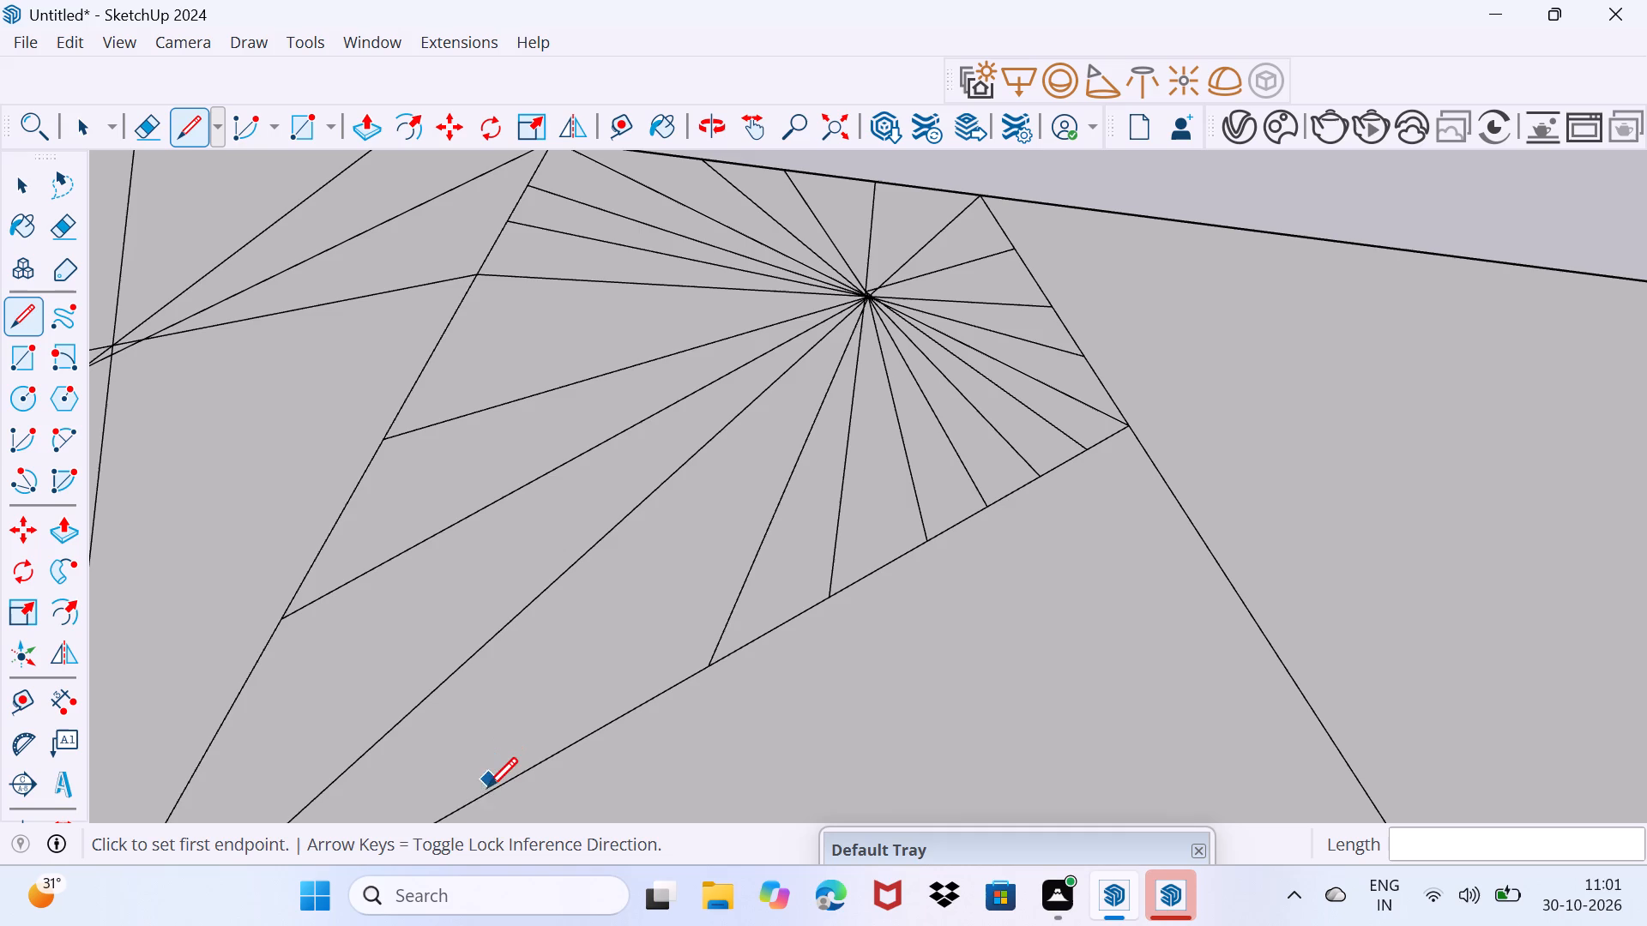
middle_drag(457, 789, 482, 722)
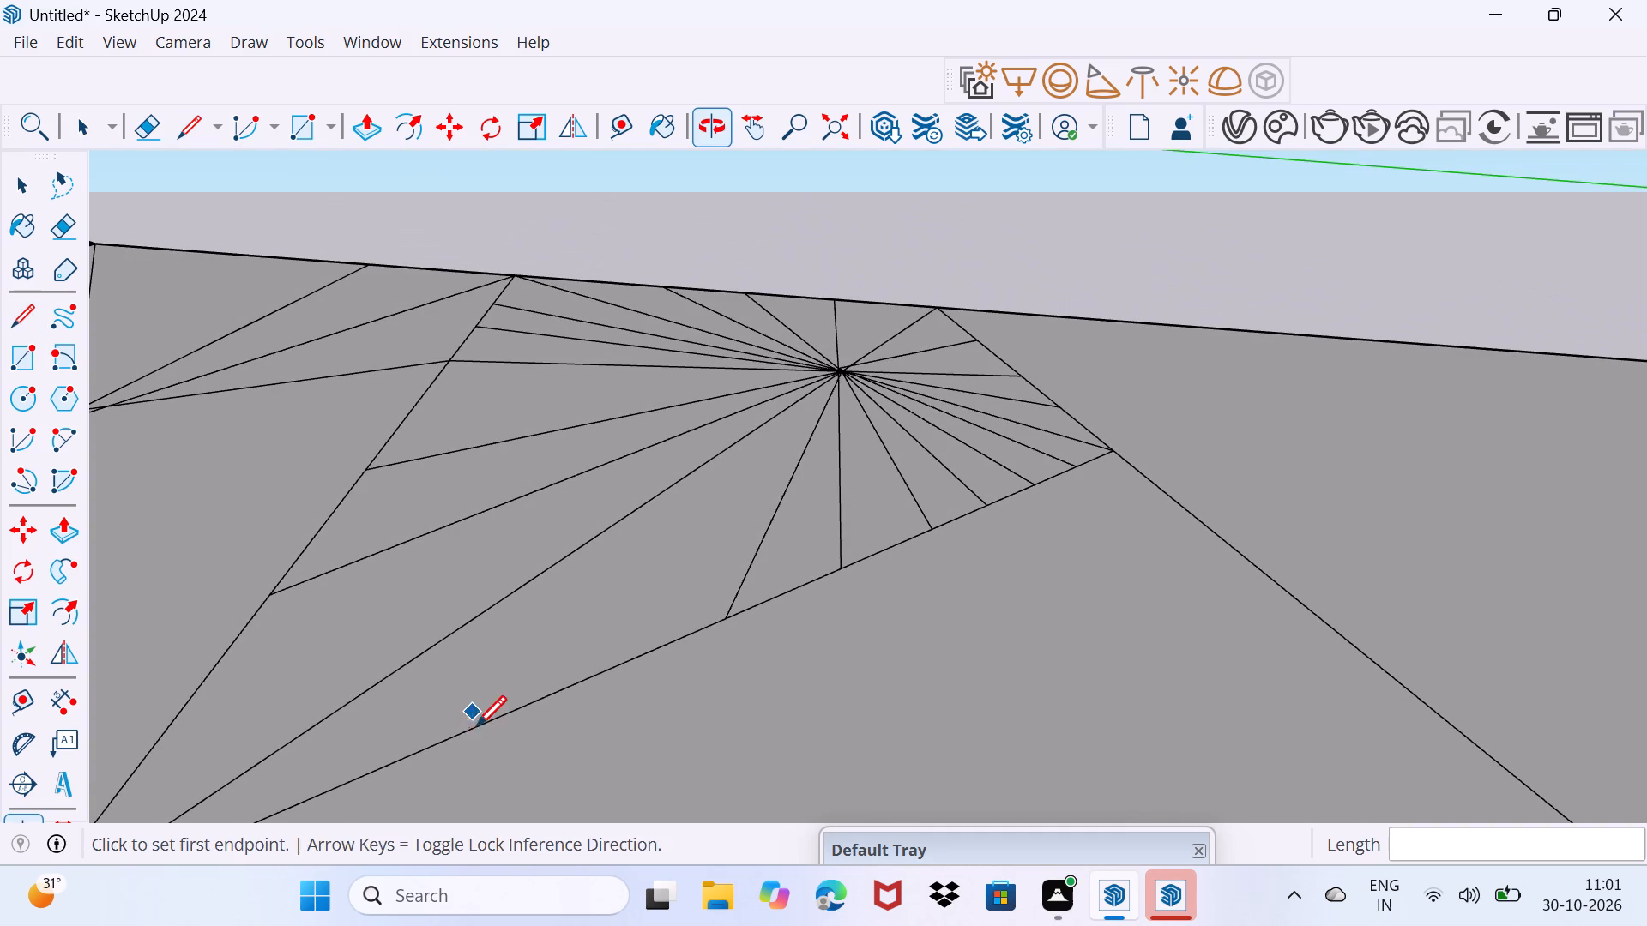
drag(472, 730, 498, 713)
click(825, 379)
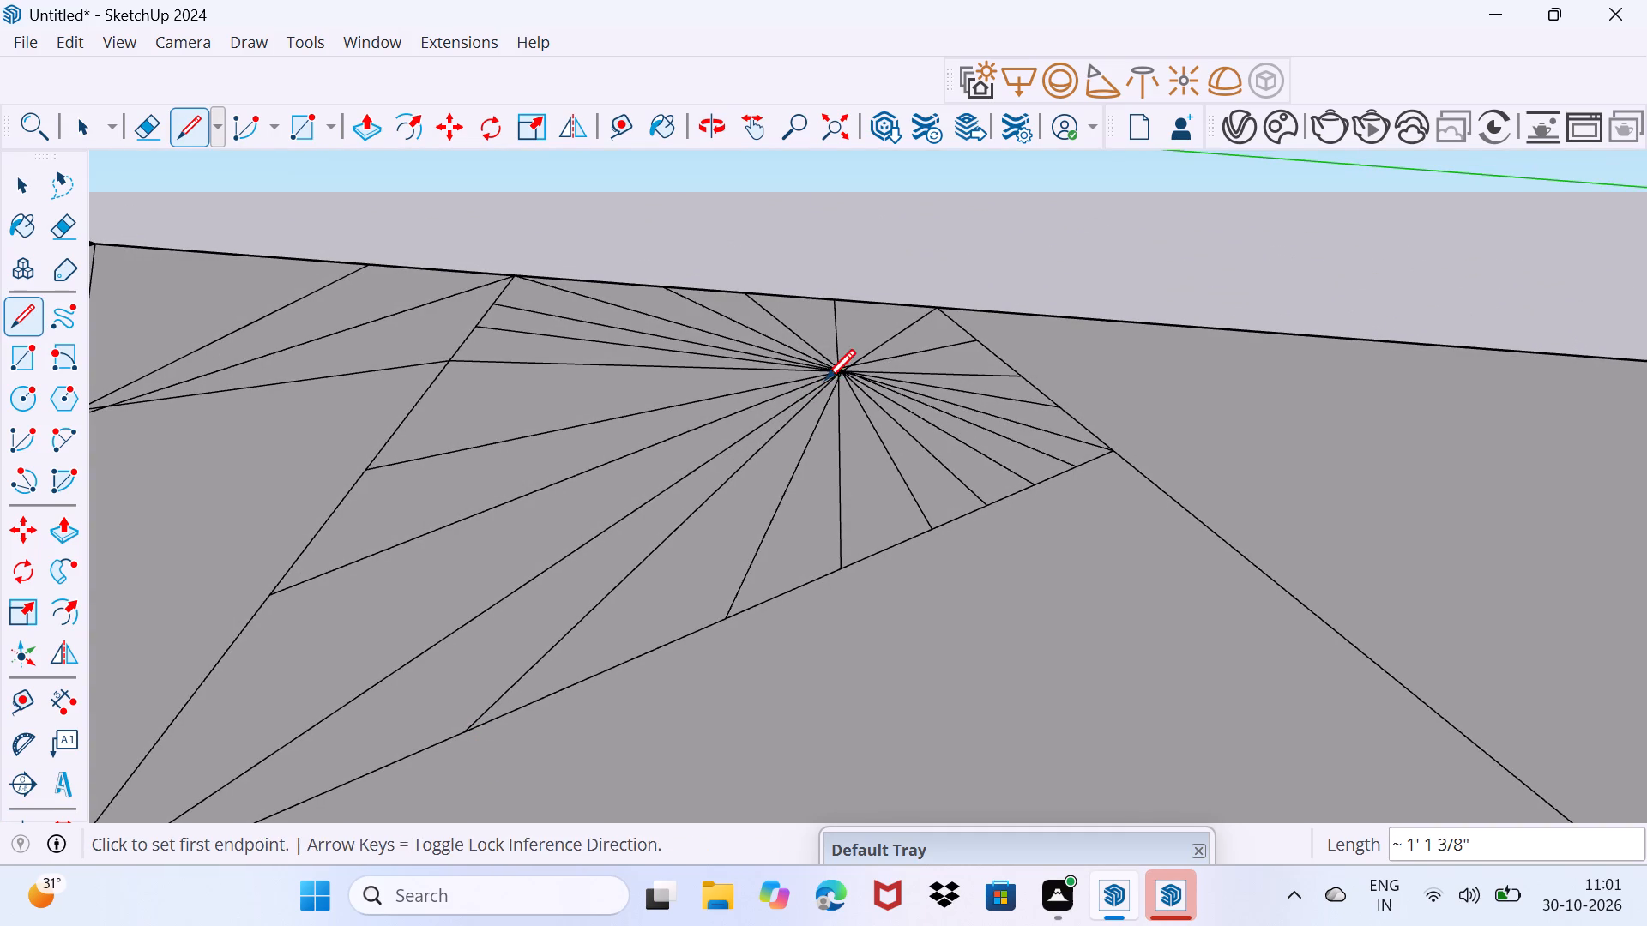
Draw three lines about 1' 1/2", 9 5/16" and 6 7/16" long from the central dividing line to the hub.
middle_drag(397, 610, 419, 639)
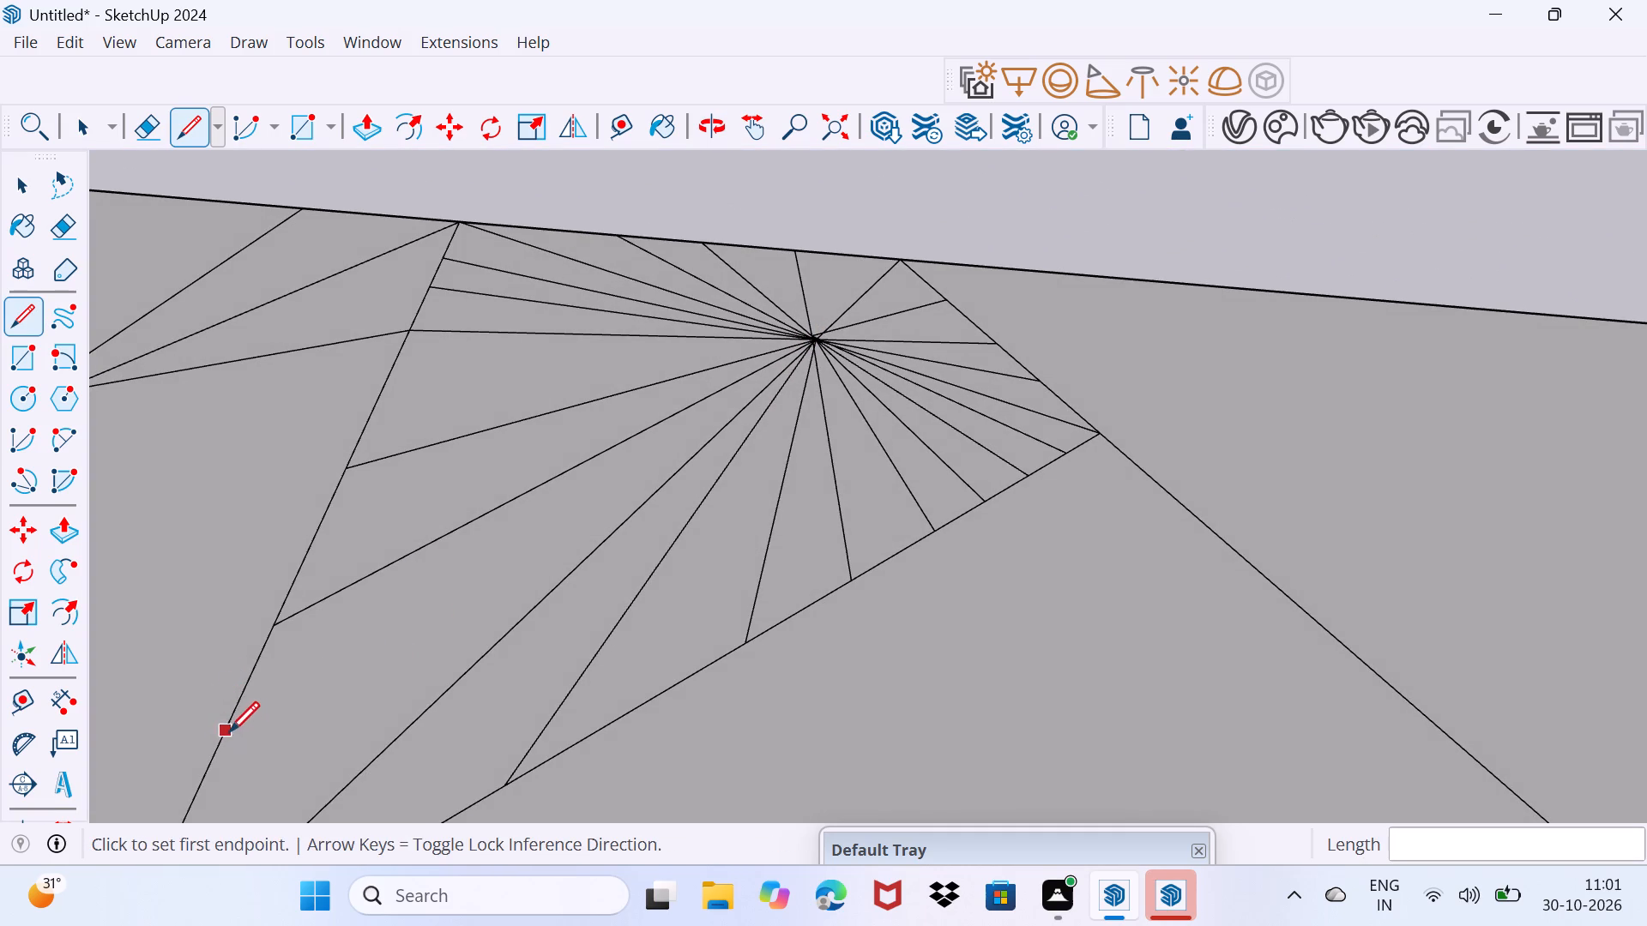
click(228, 714)
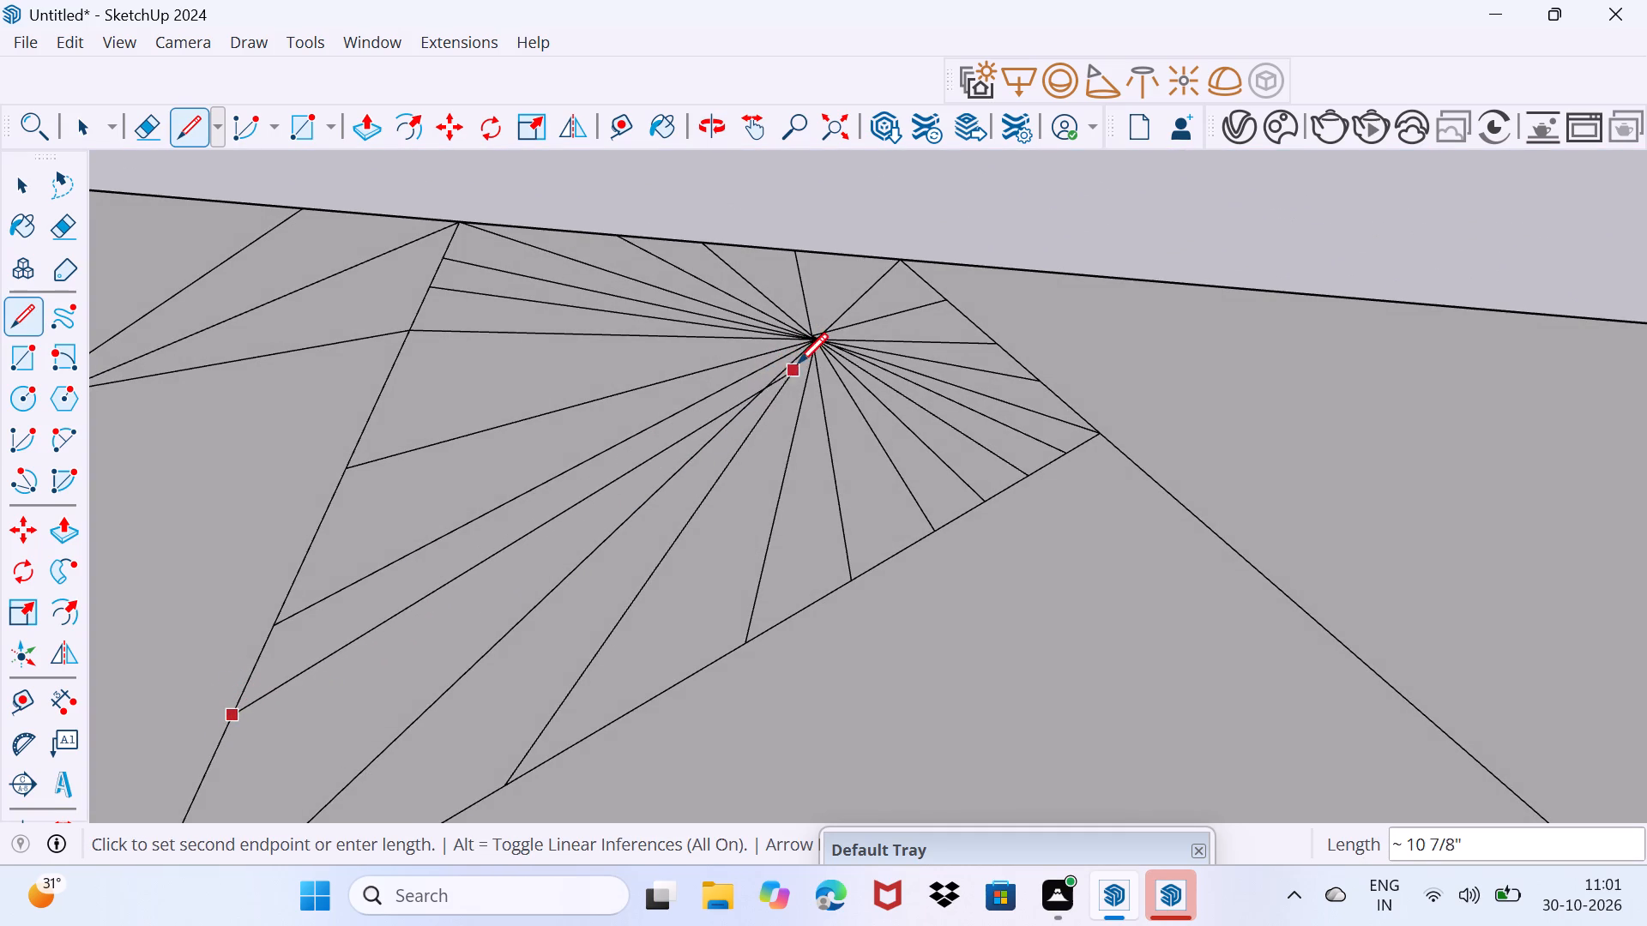
click(814, 350)
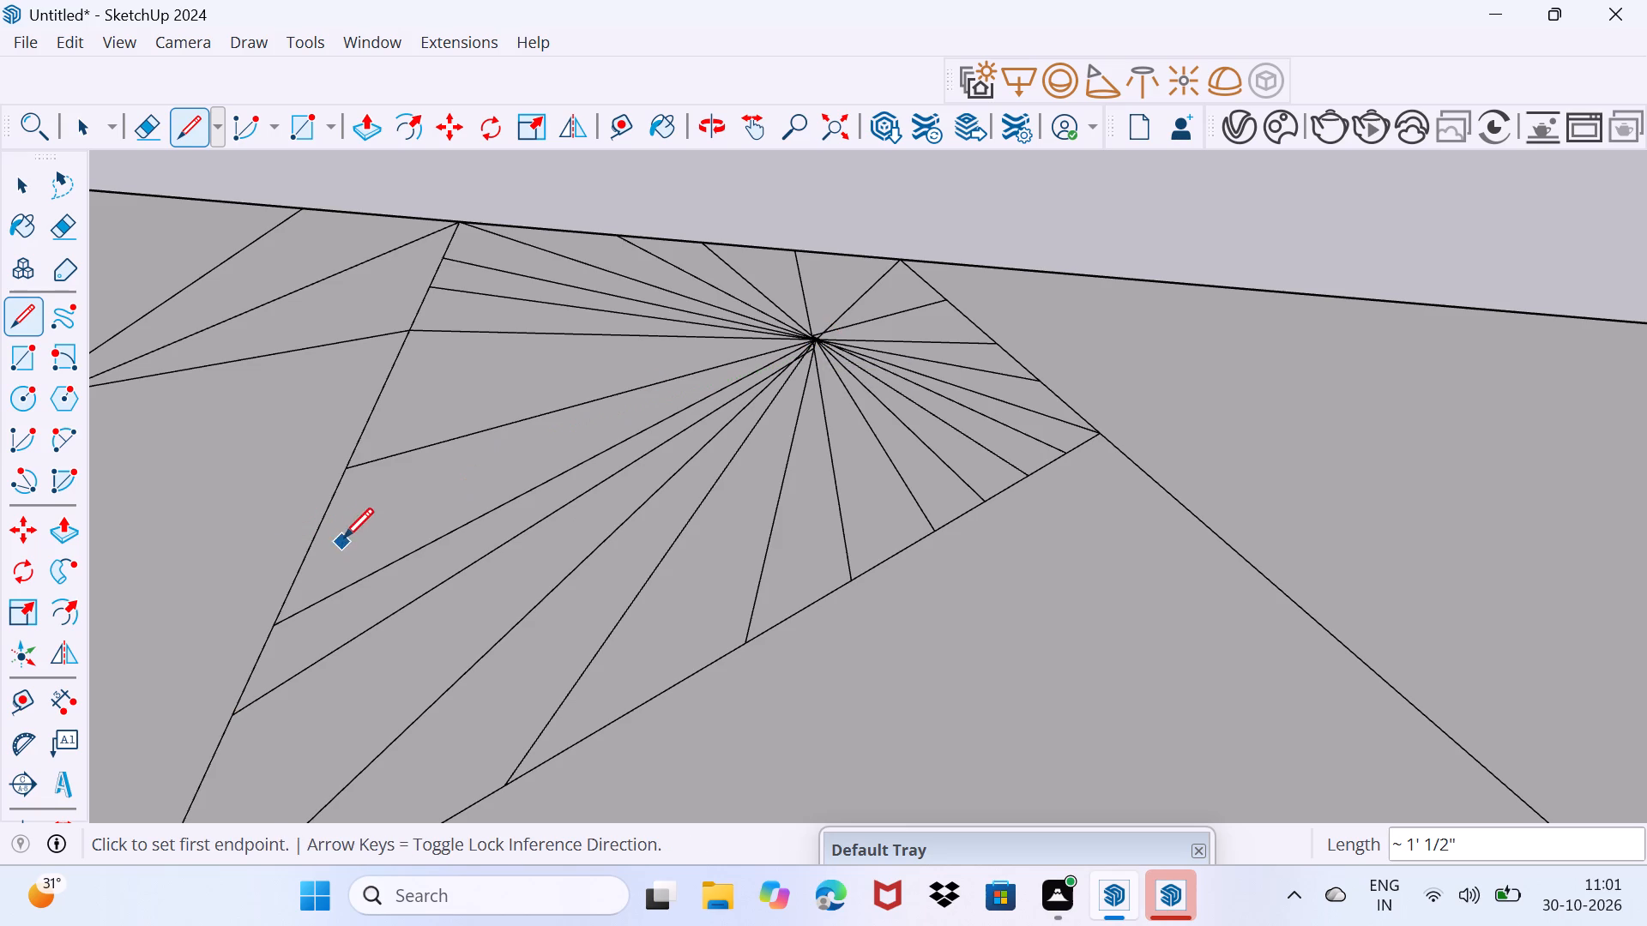
click(321, 530)
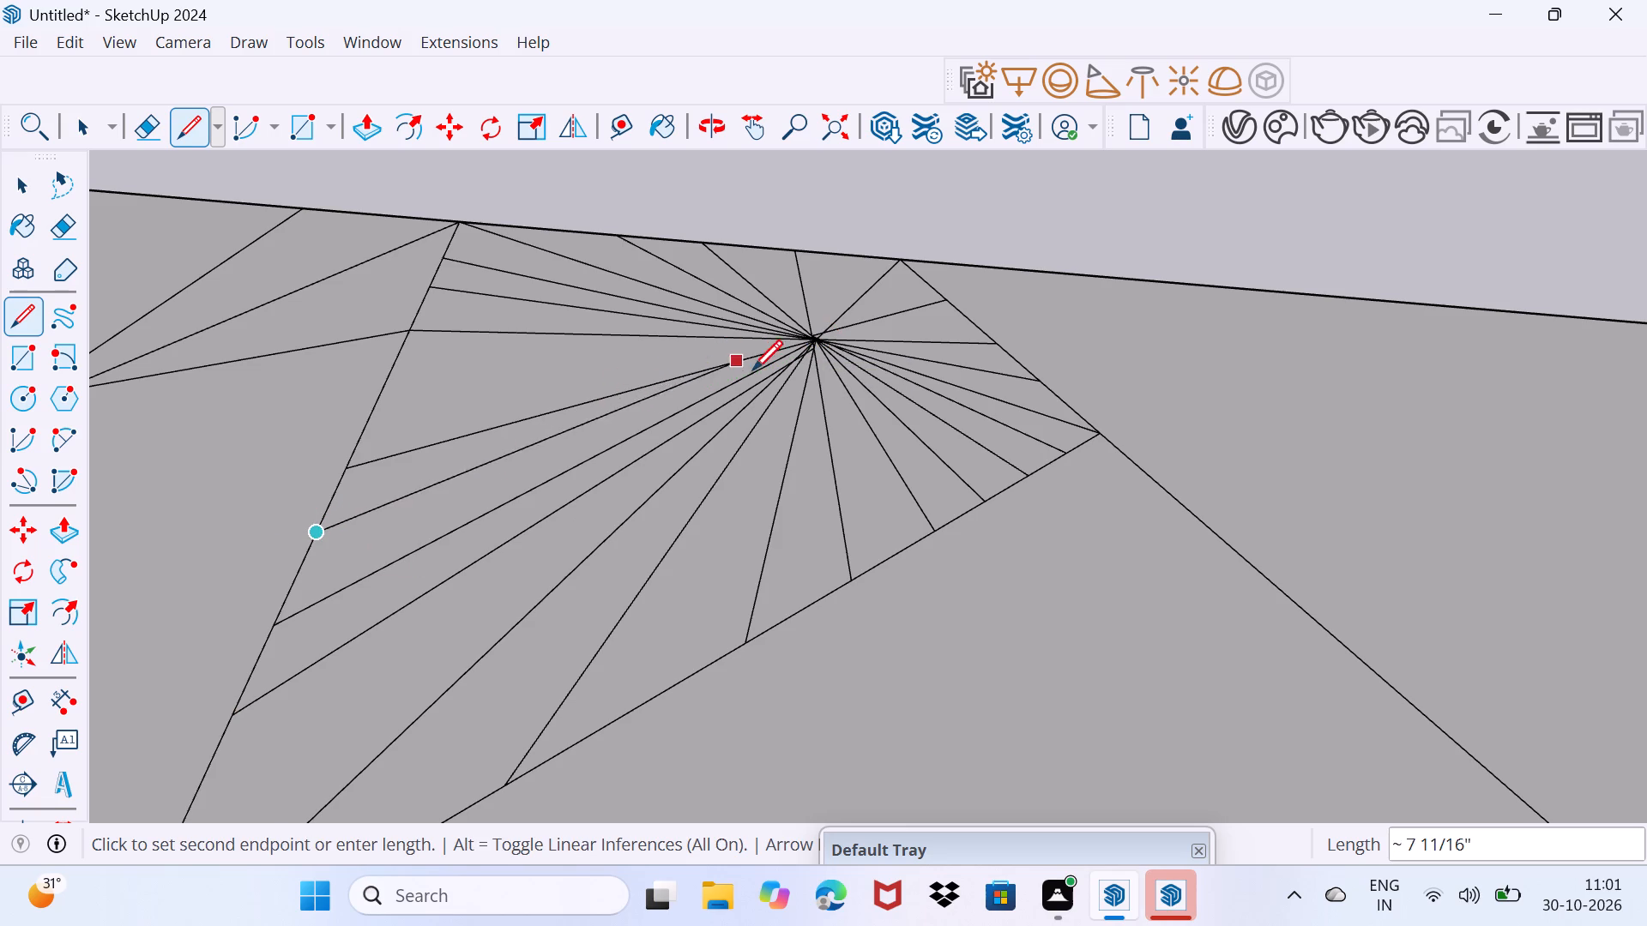
click(811, 353)
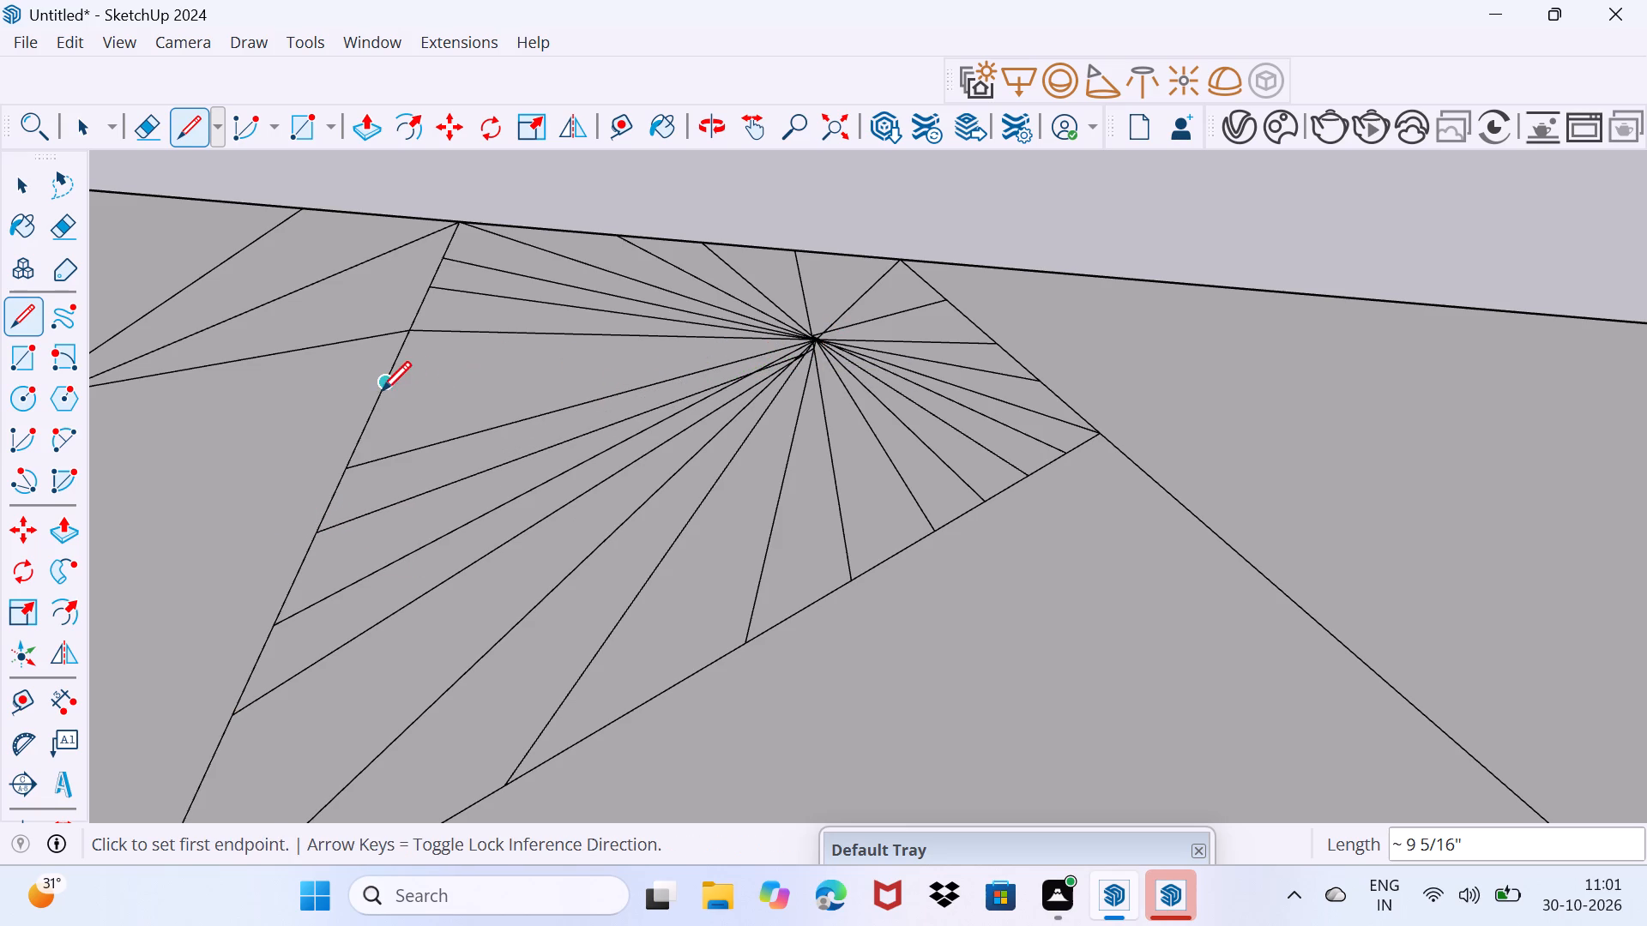
drag(381, 392, 396, 392)
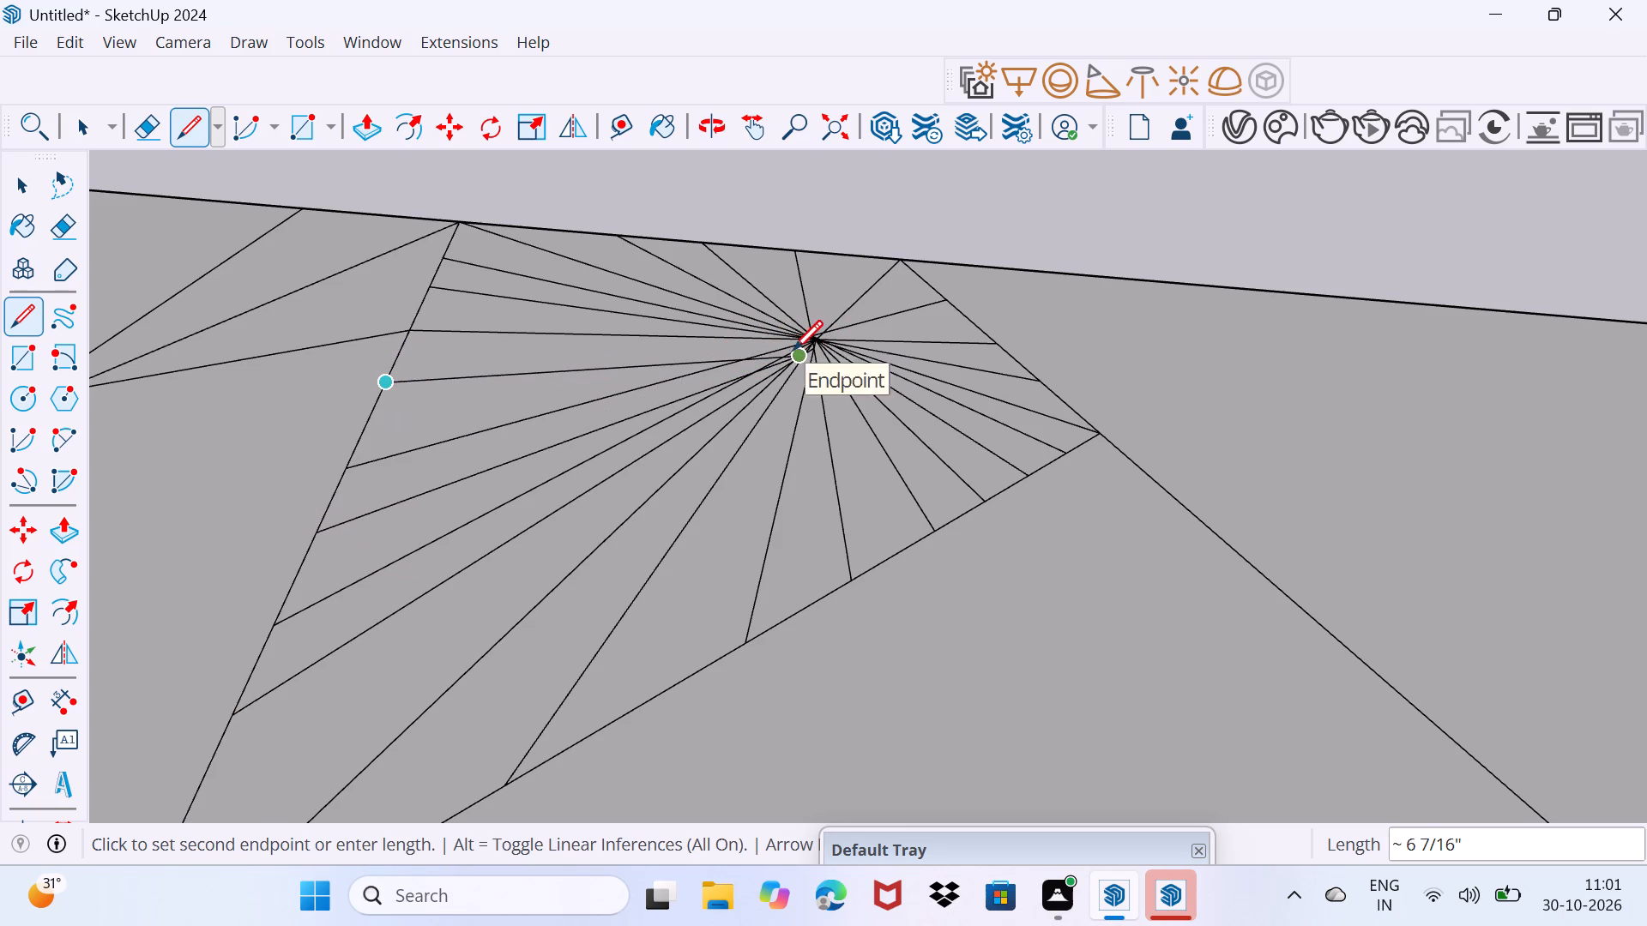
click(793, 350)
Sketch two connected strokes about 1" and 1 1/2" long past the hub, plus short strokes about 1" and 1 1/16" beside it.
middle_drag(554, 365, 603, 477)
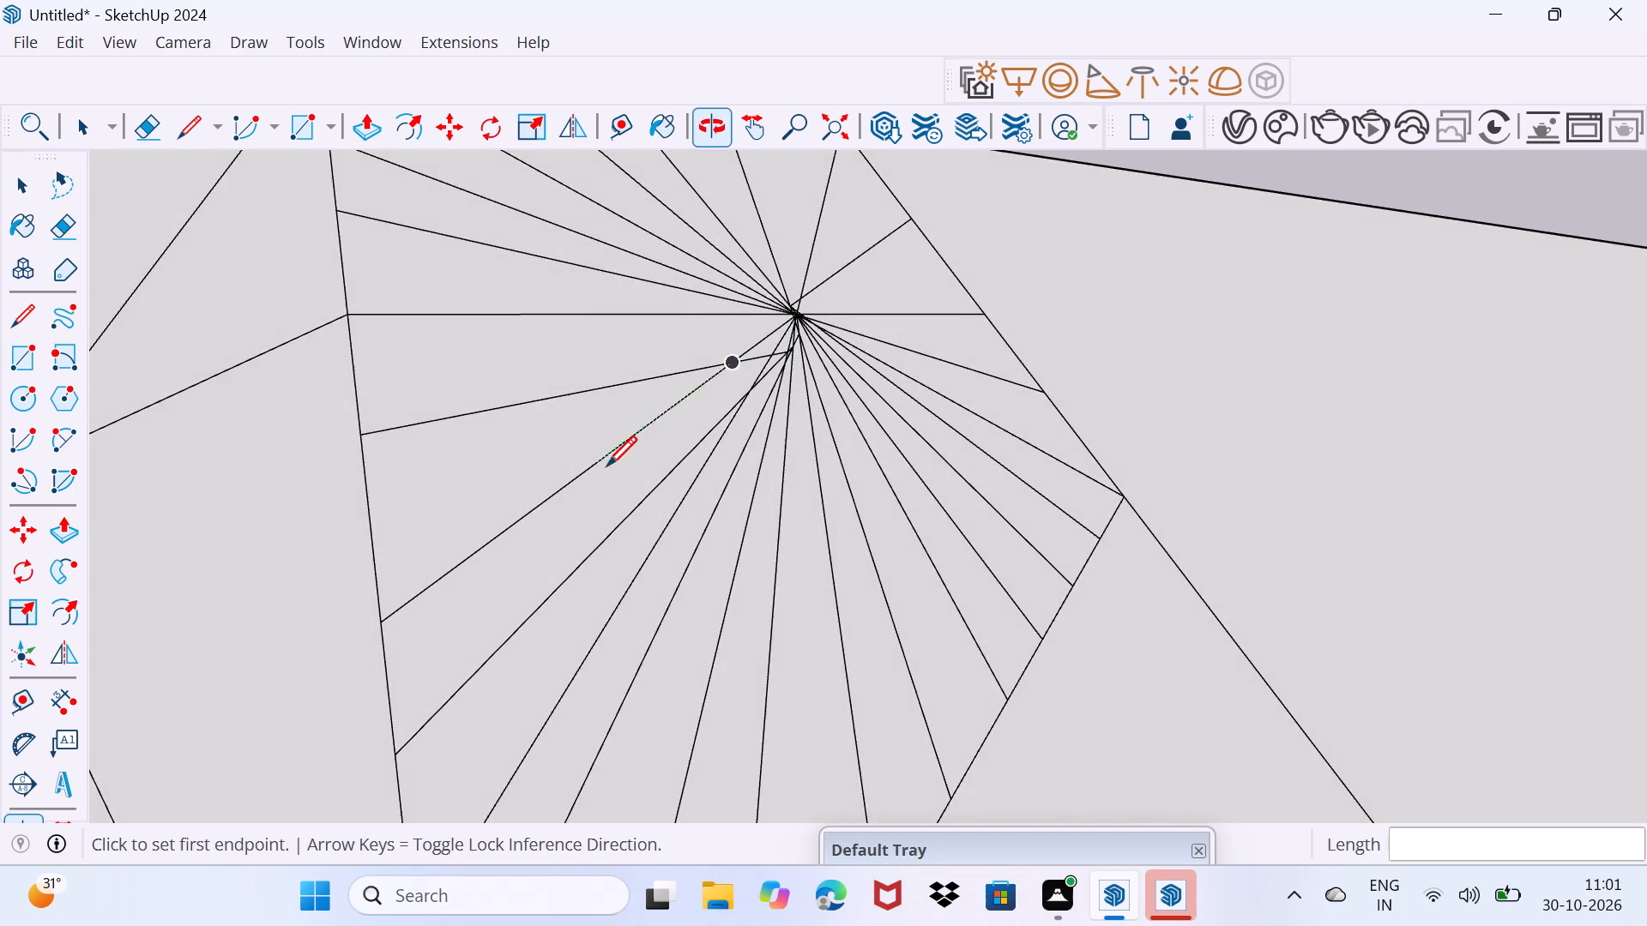
scroll(618, 443, down, 12)
middle_drag(667, 480, 672, 542)
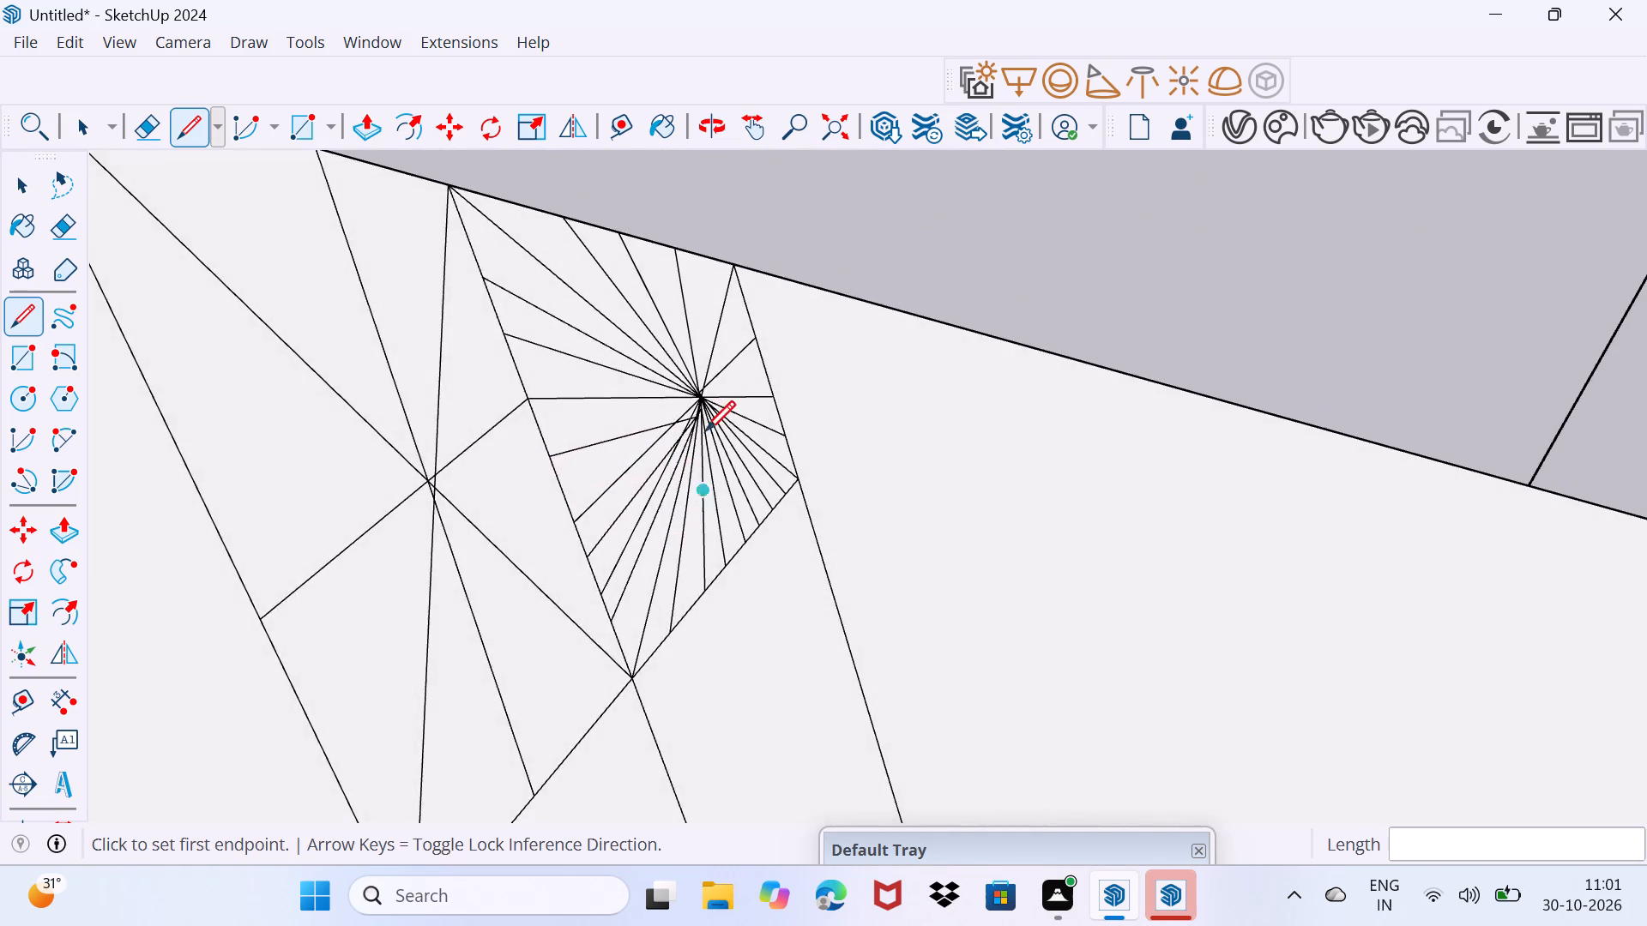
scroll(705, 430, up, 9)
middle_drag(690, 396, 732, 568)
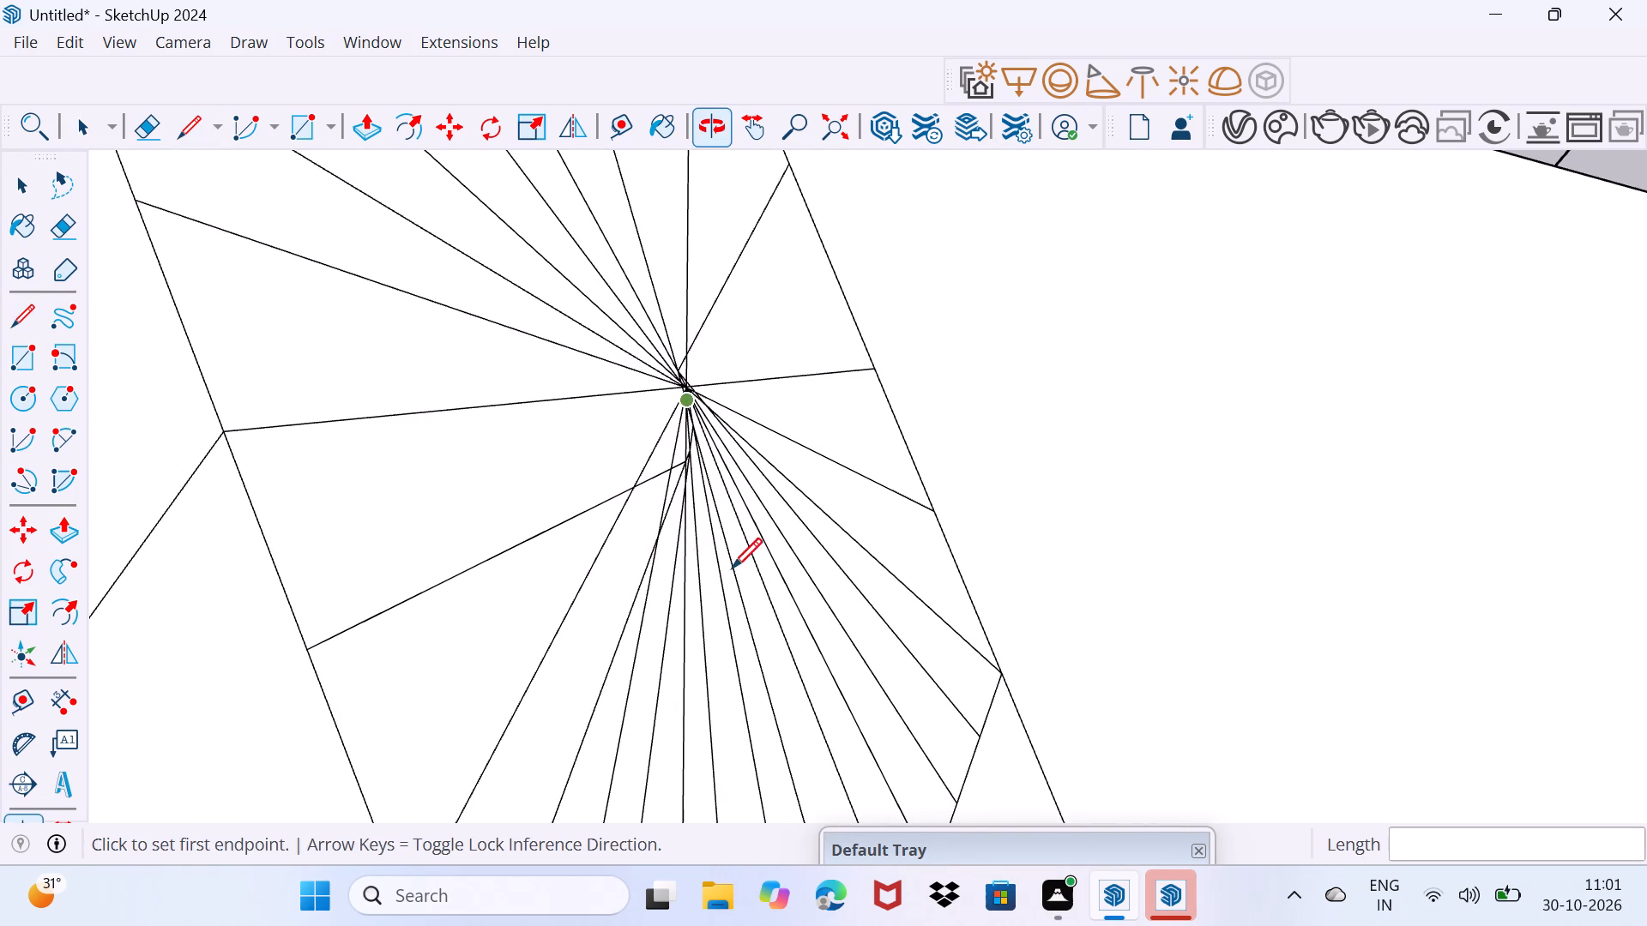
scroll(754, 424, down, 2)
middle_drag(750, 422, 827, 522)
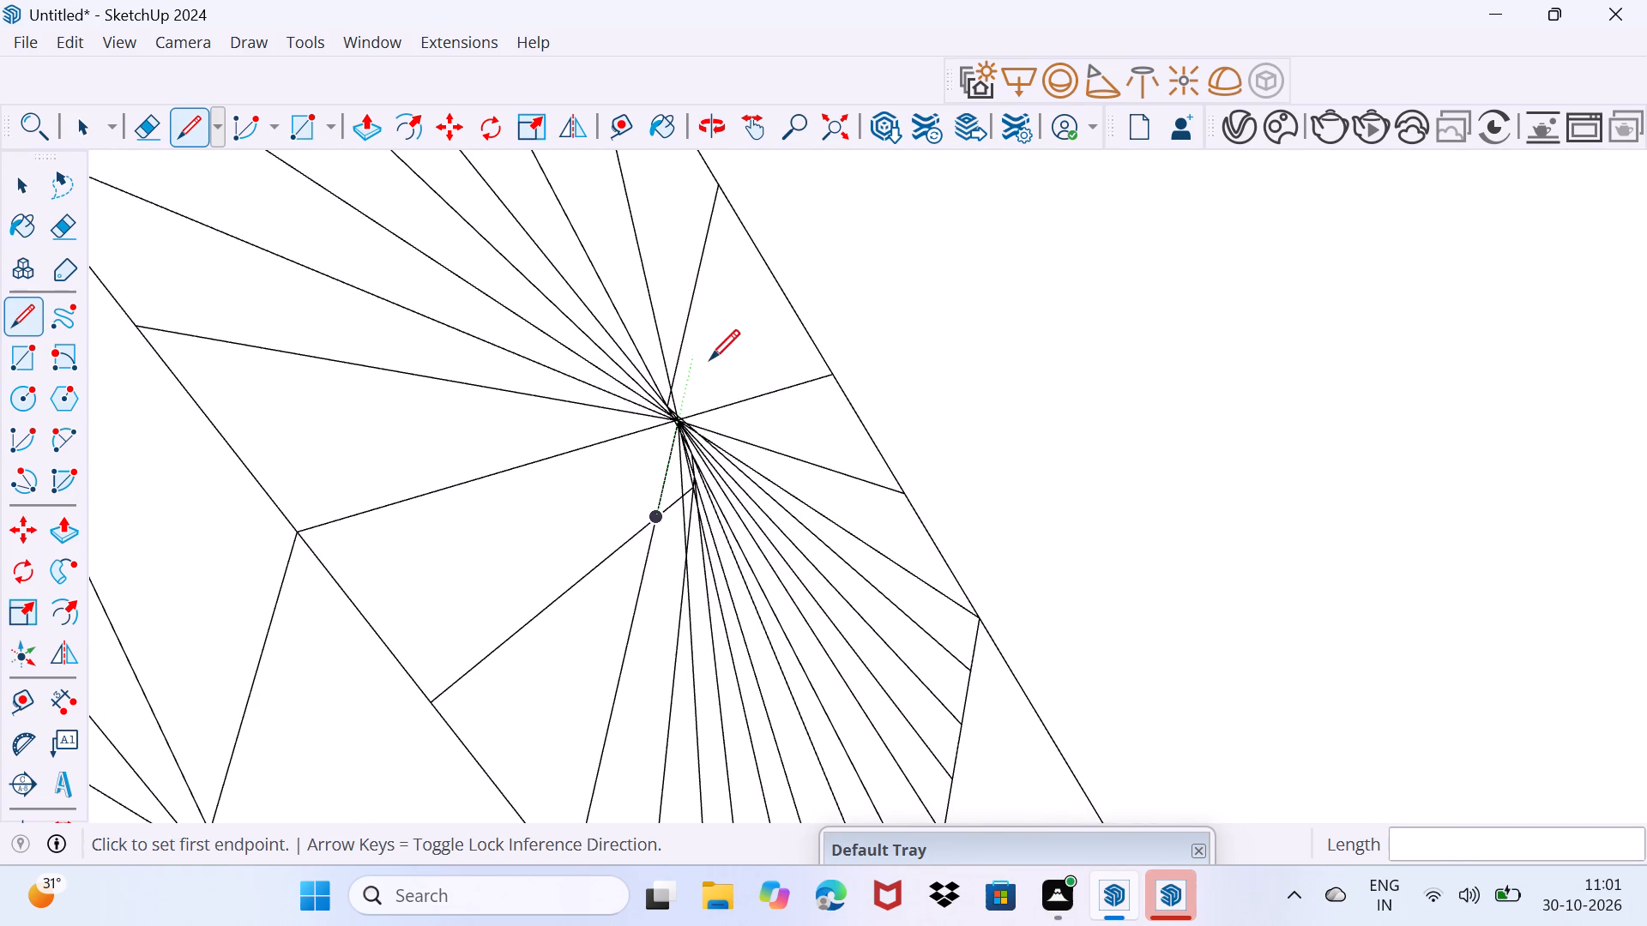
click(702, 316)
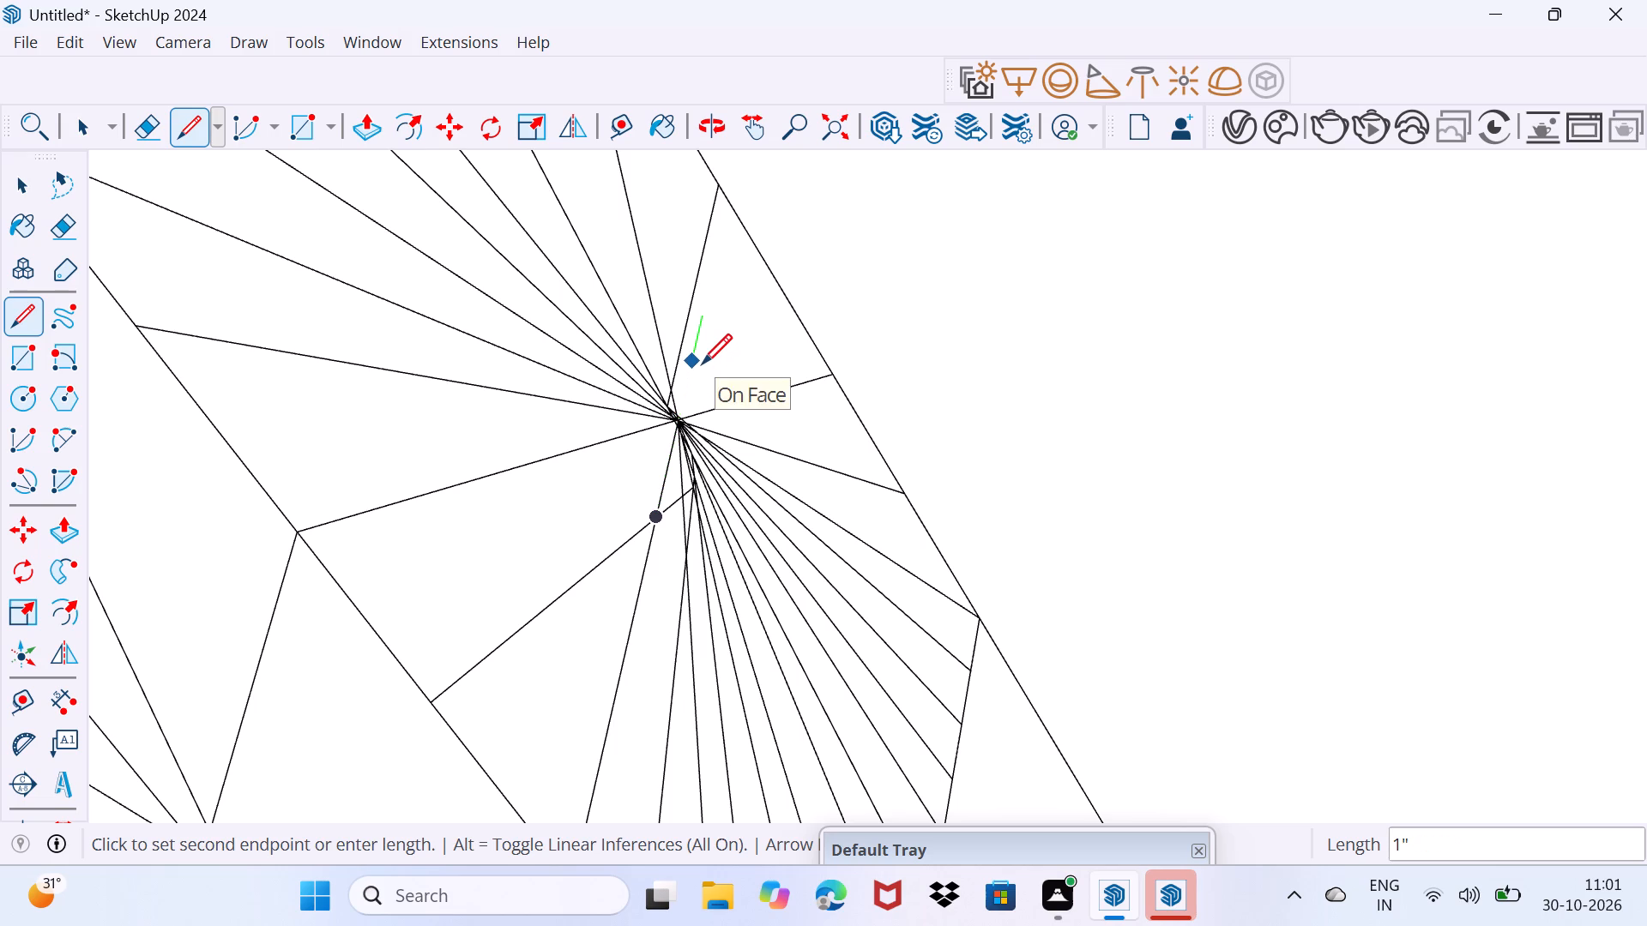
click(700, 371)
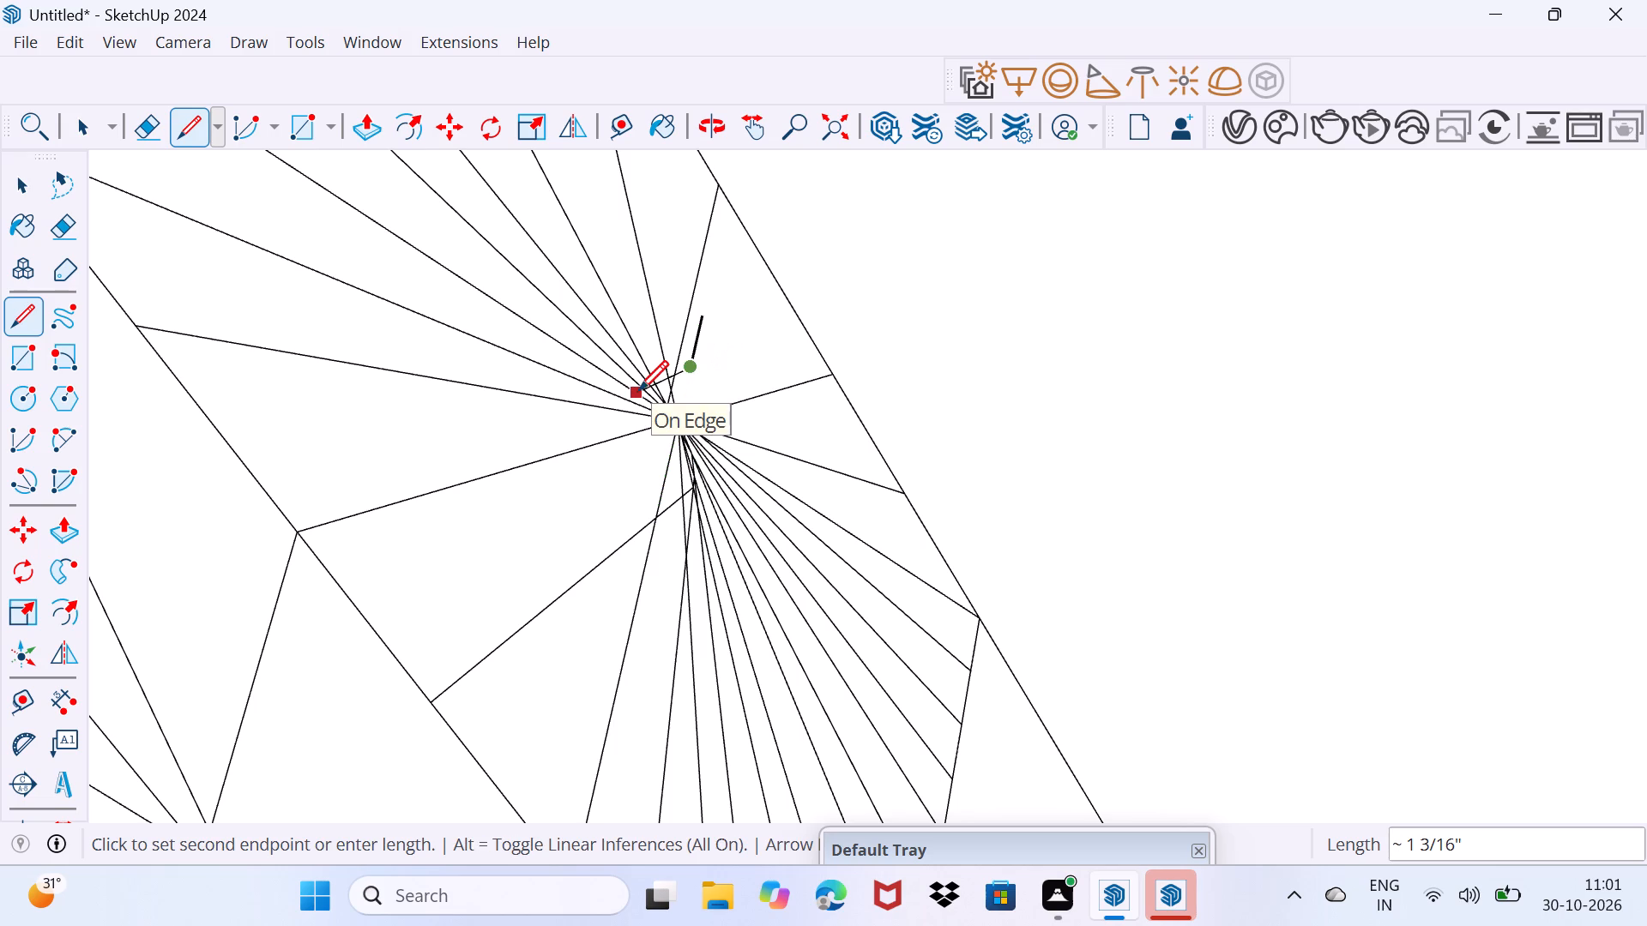
click(649, 431)
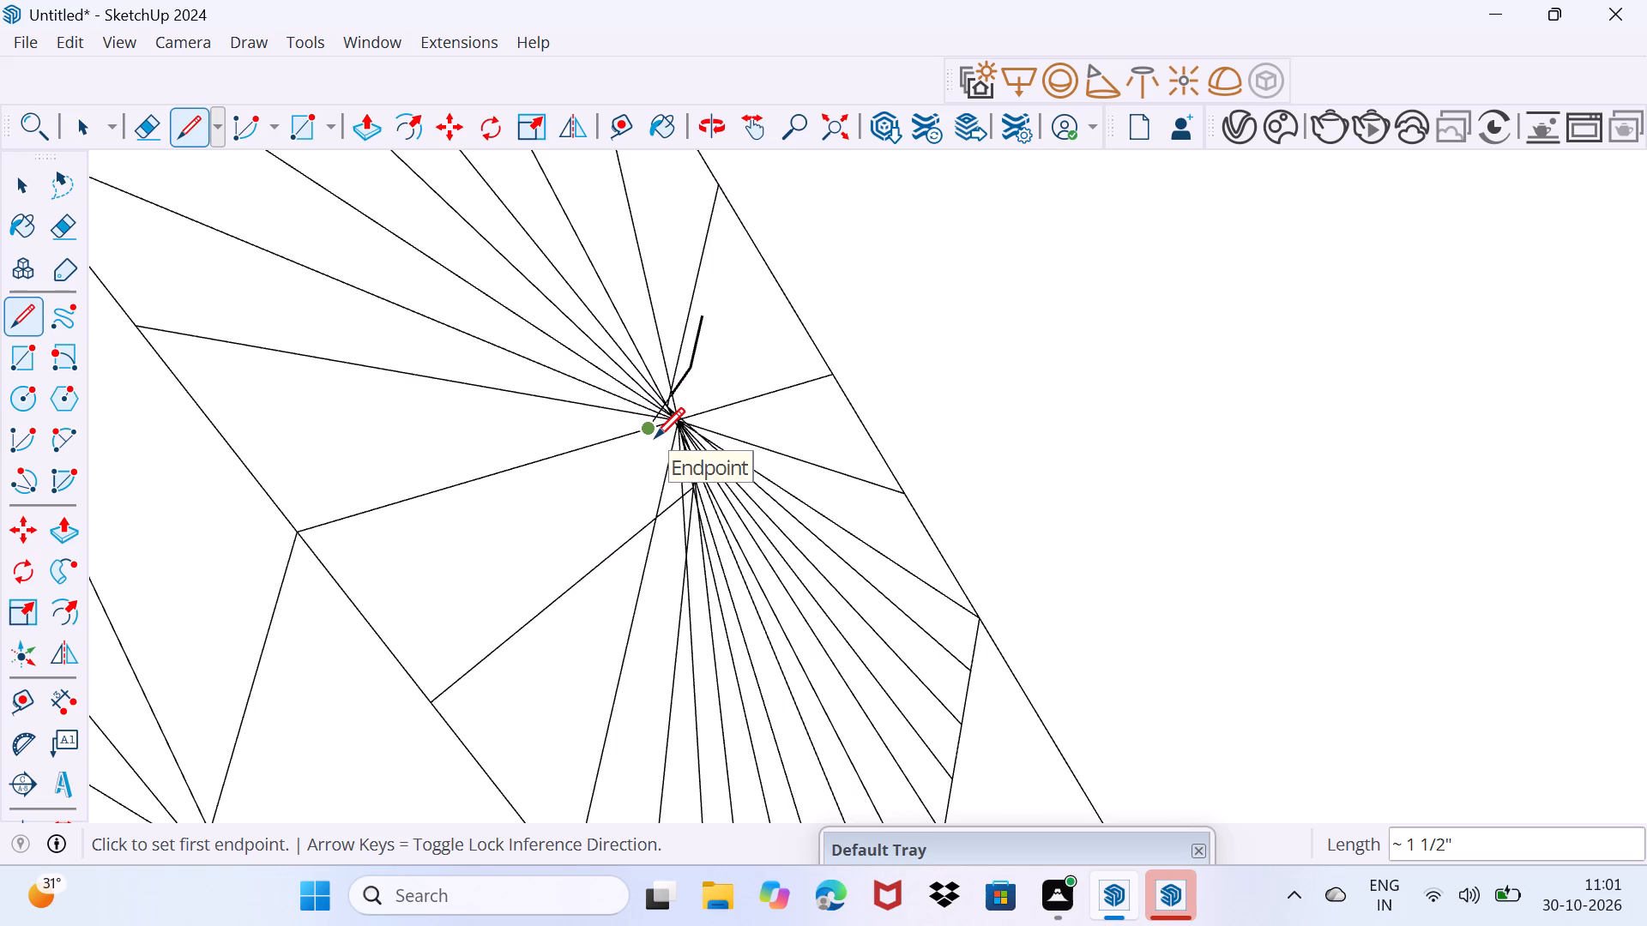
click(655, 437)
click(704, 436)
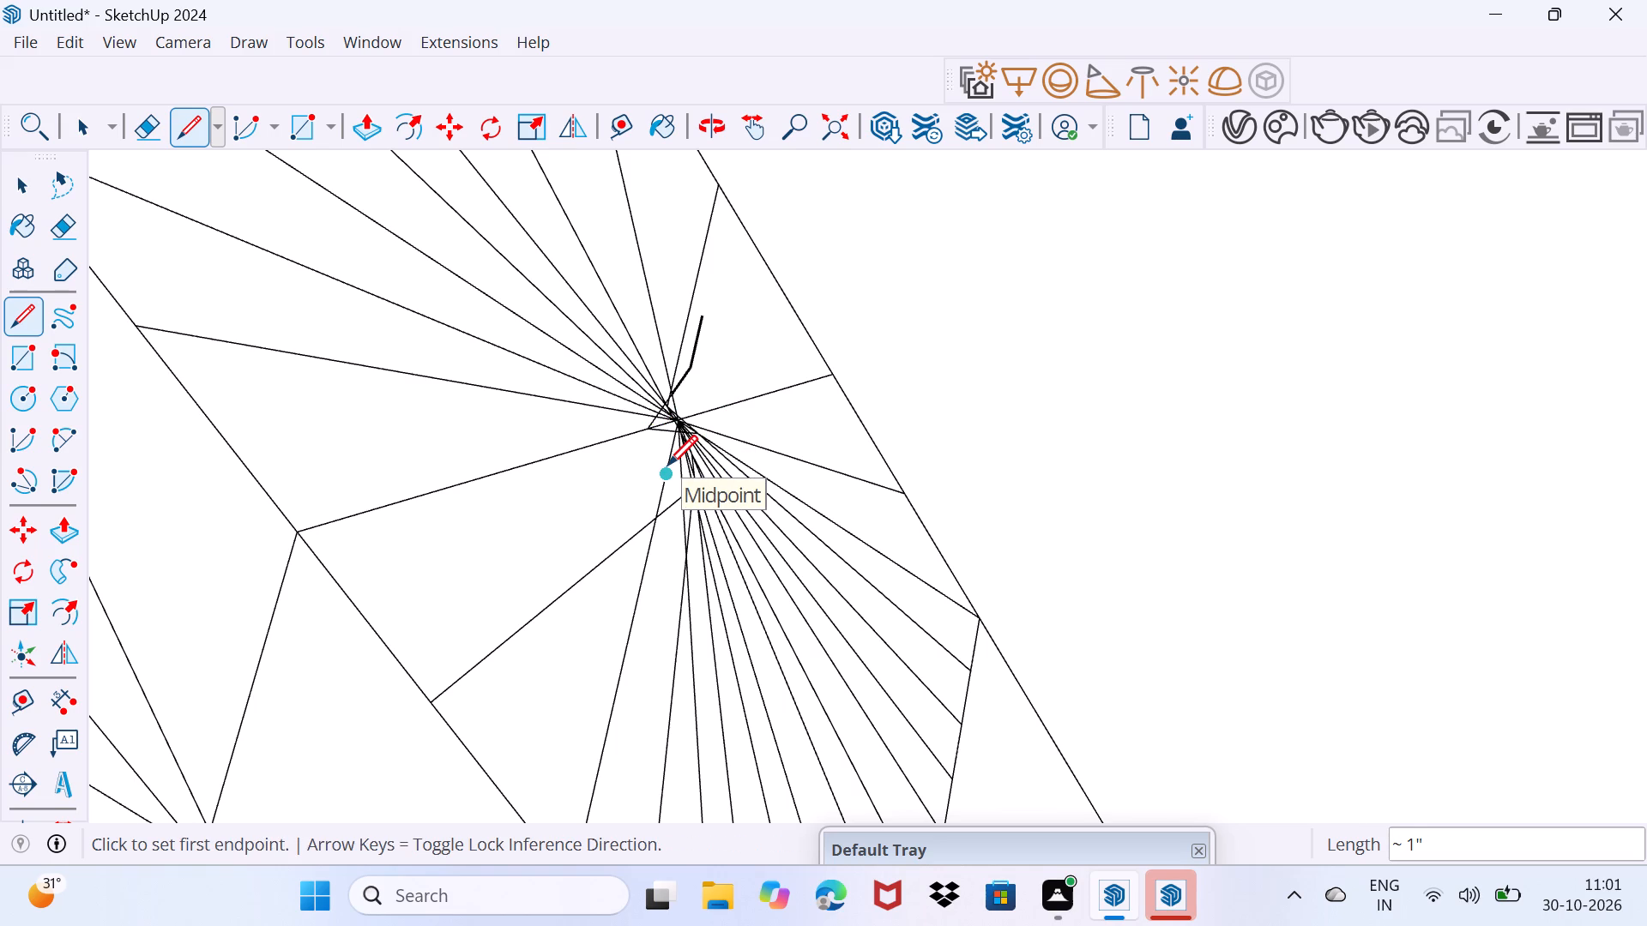
click(667, 465)
click(706, 448)
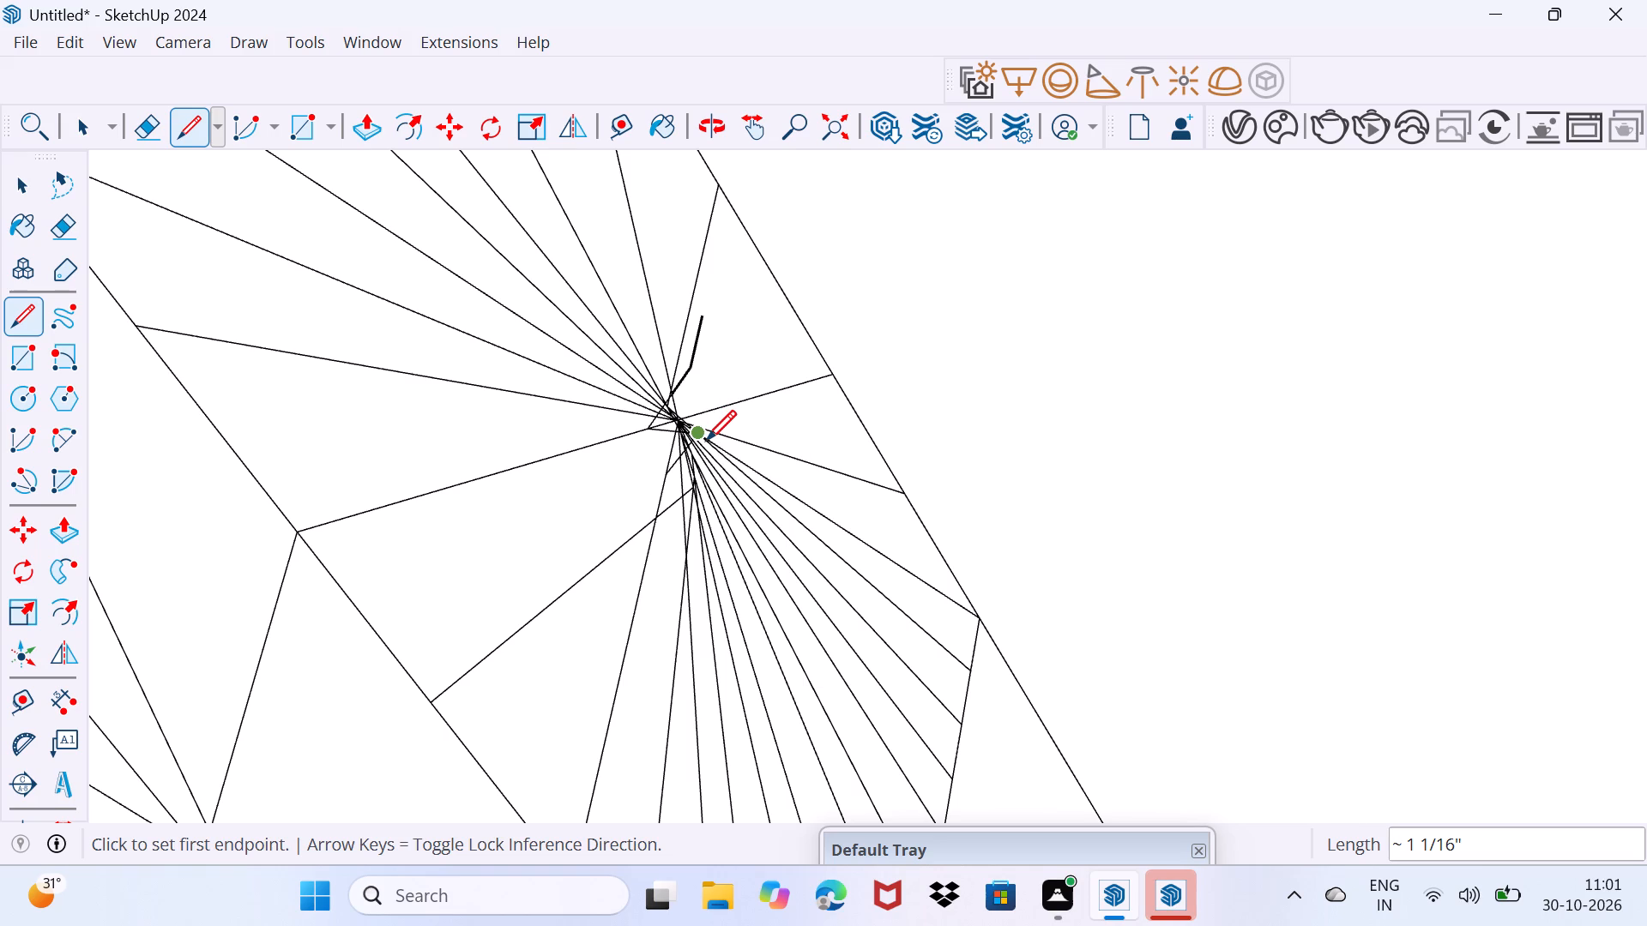
Draw a bent path from beside the hub to the side edge, including segments about 1 1/8" and 1 9/16" long.
click(706, 440)
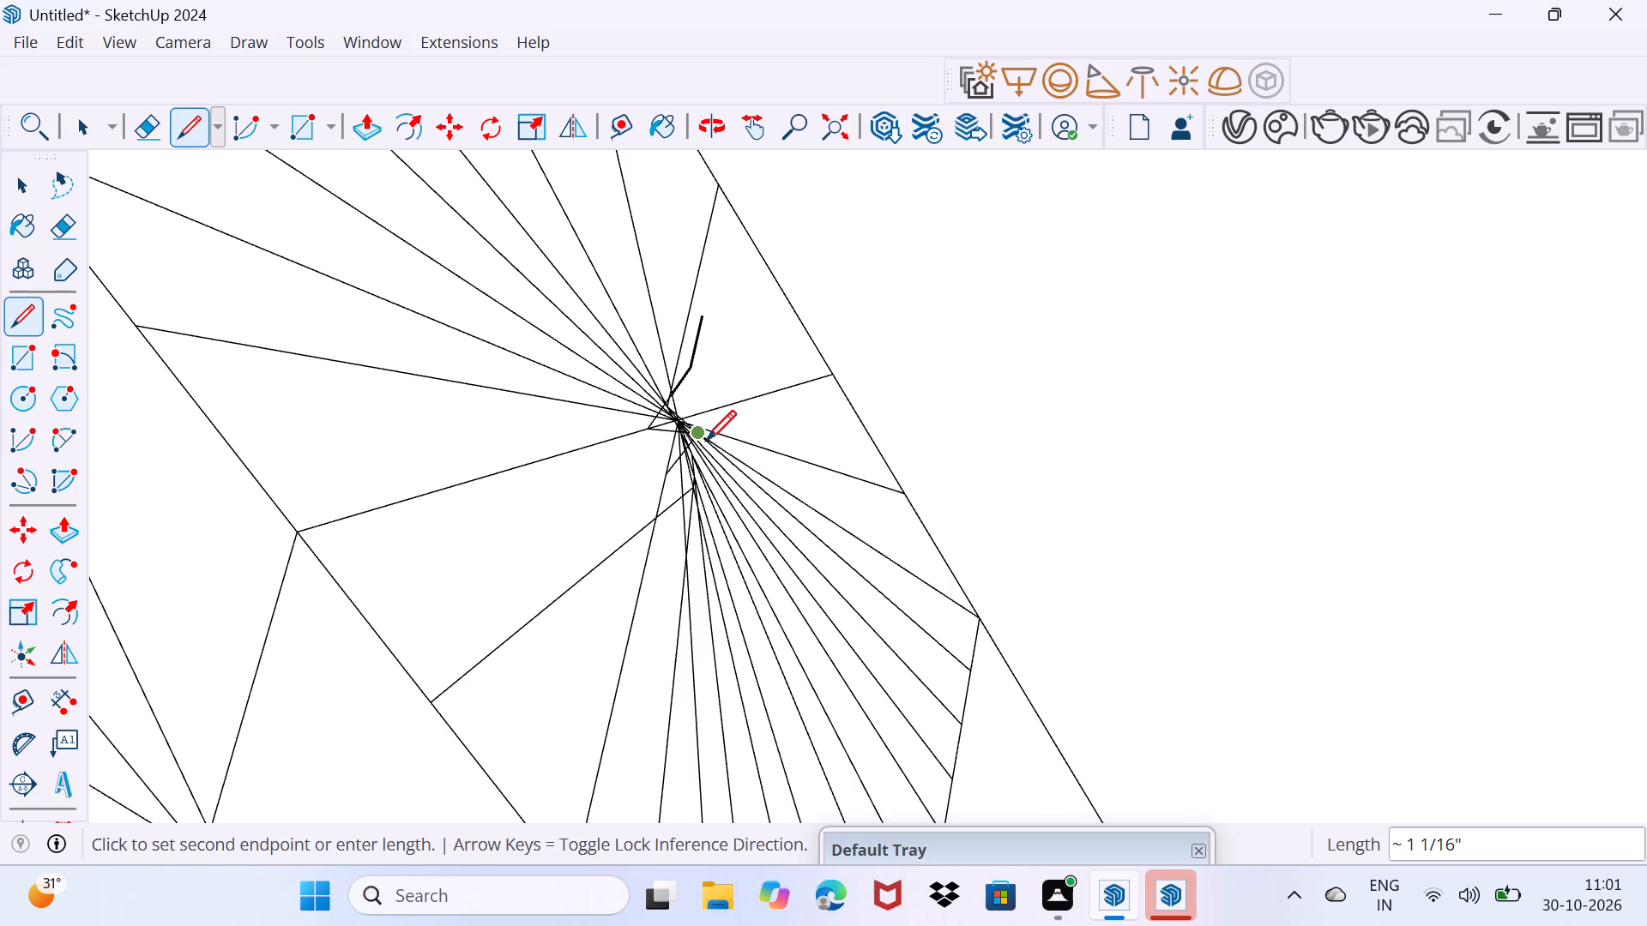
click(748, 426)
click(798, 412)
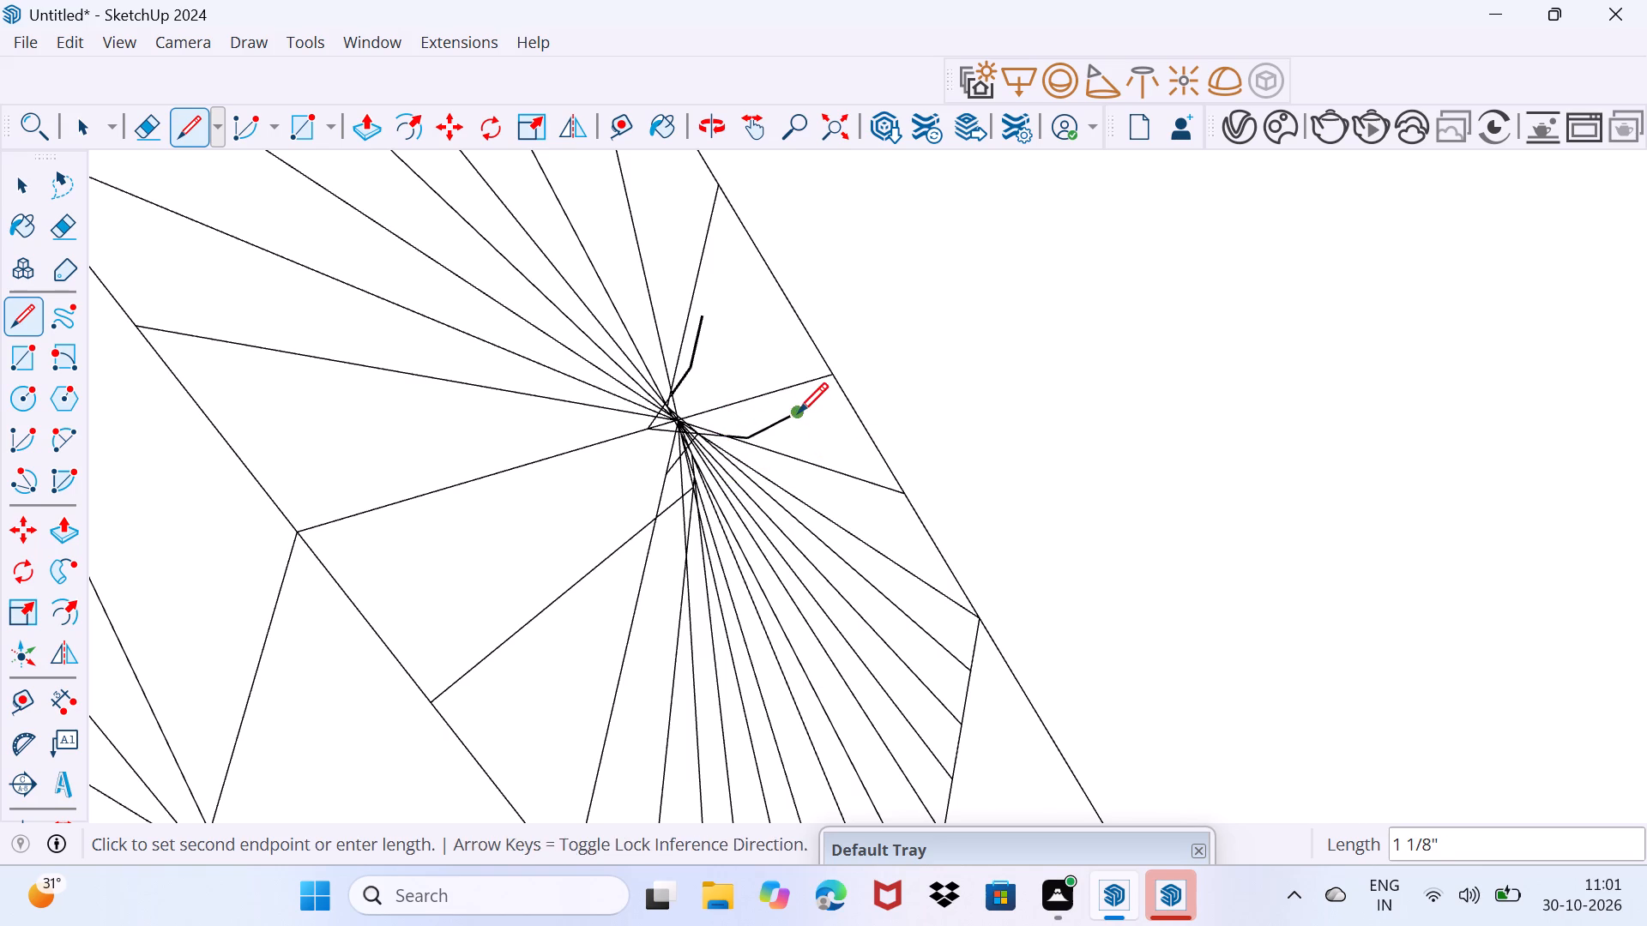
click(757, 433)
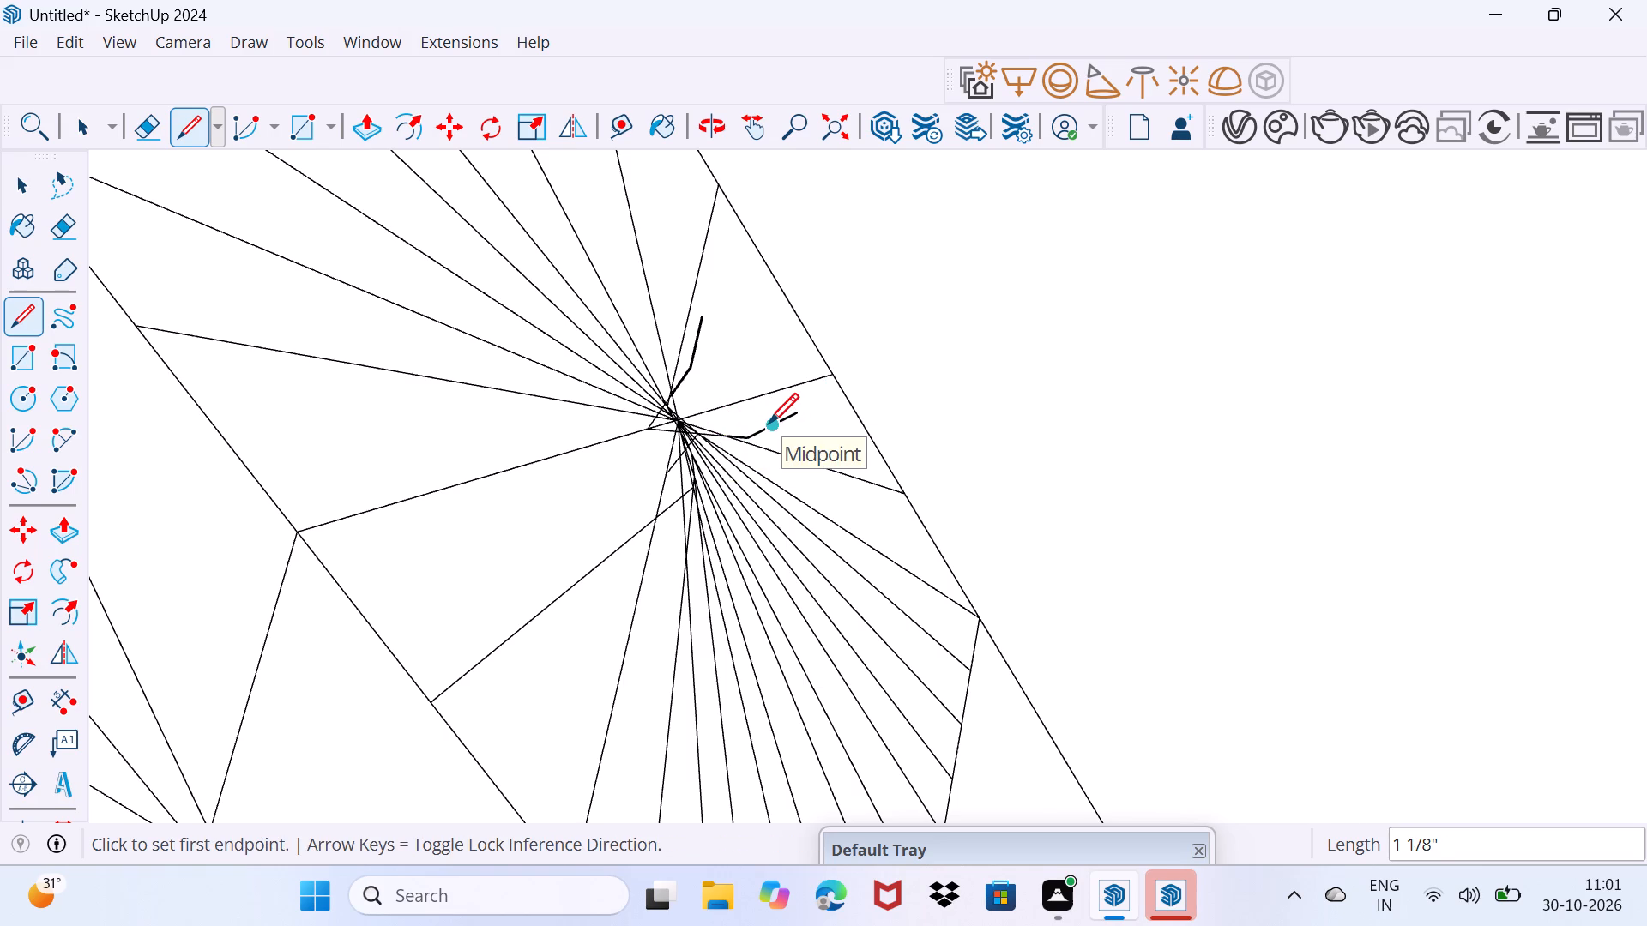
drag(777, 418, 785, 418)
click(842, 402)
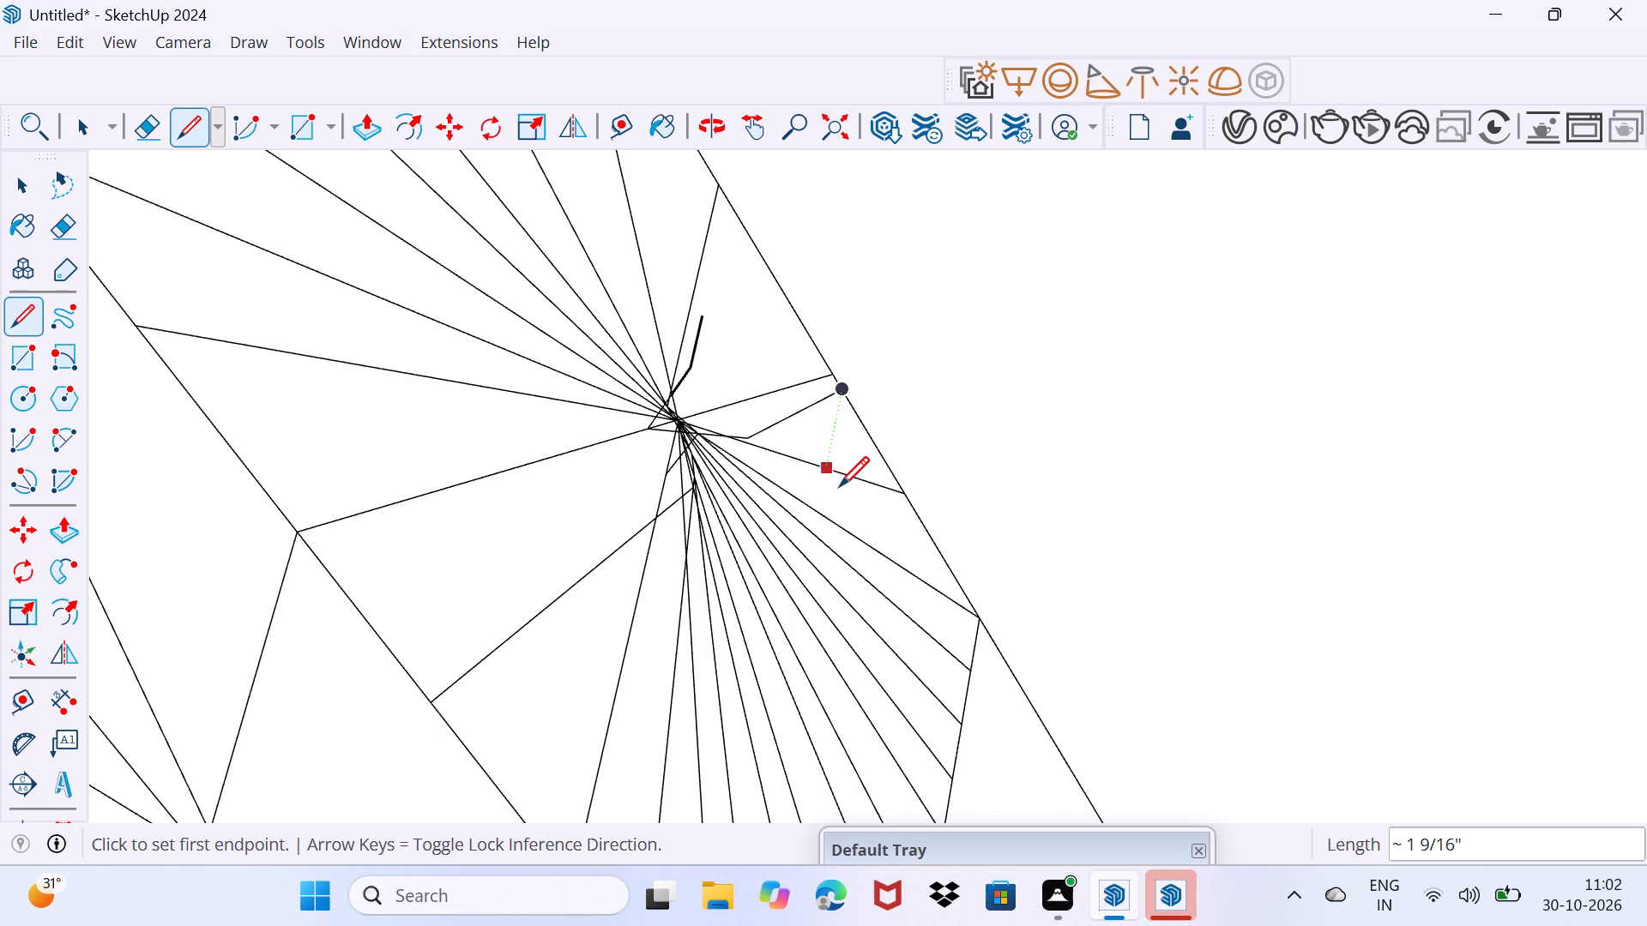
Sketch a connected freehand path from inside the hub's fan across the side edge and down over the face beyond it.
drag(839, 485, 849, 470)
click(891, 419)
click(933, 416)
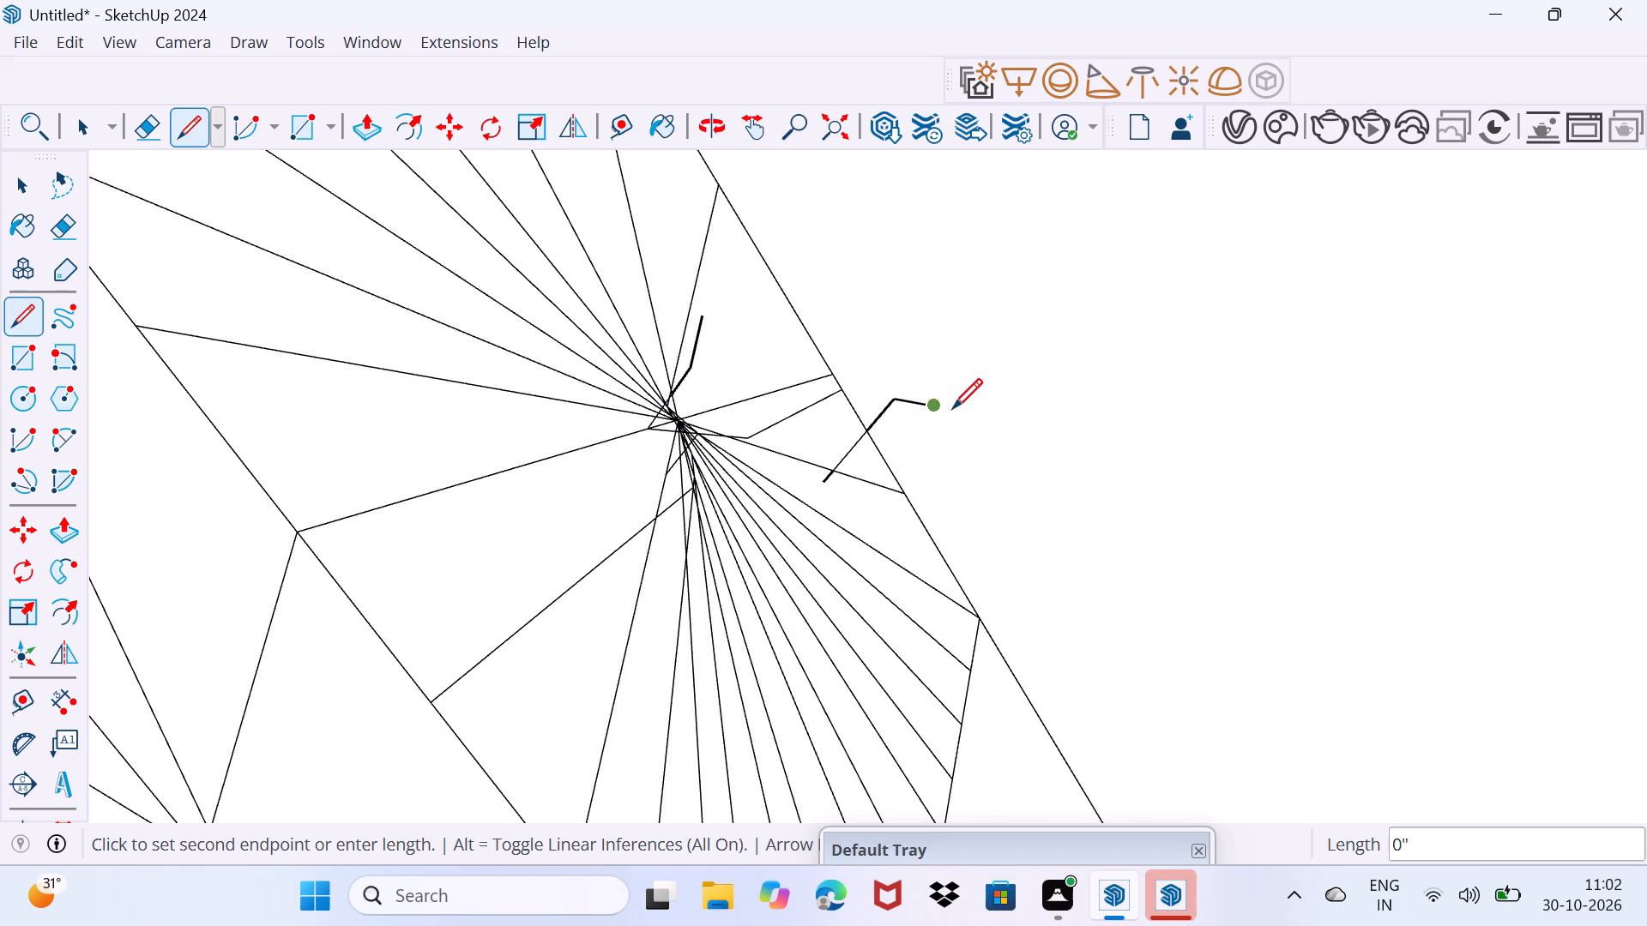
click(954, 407)
click(957, 405)
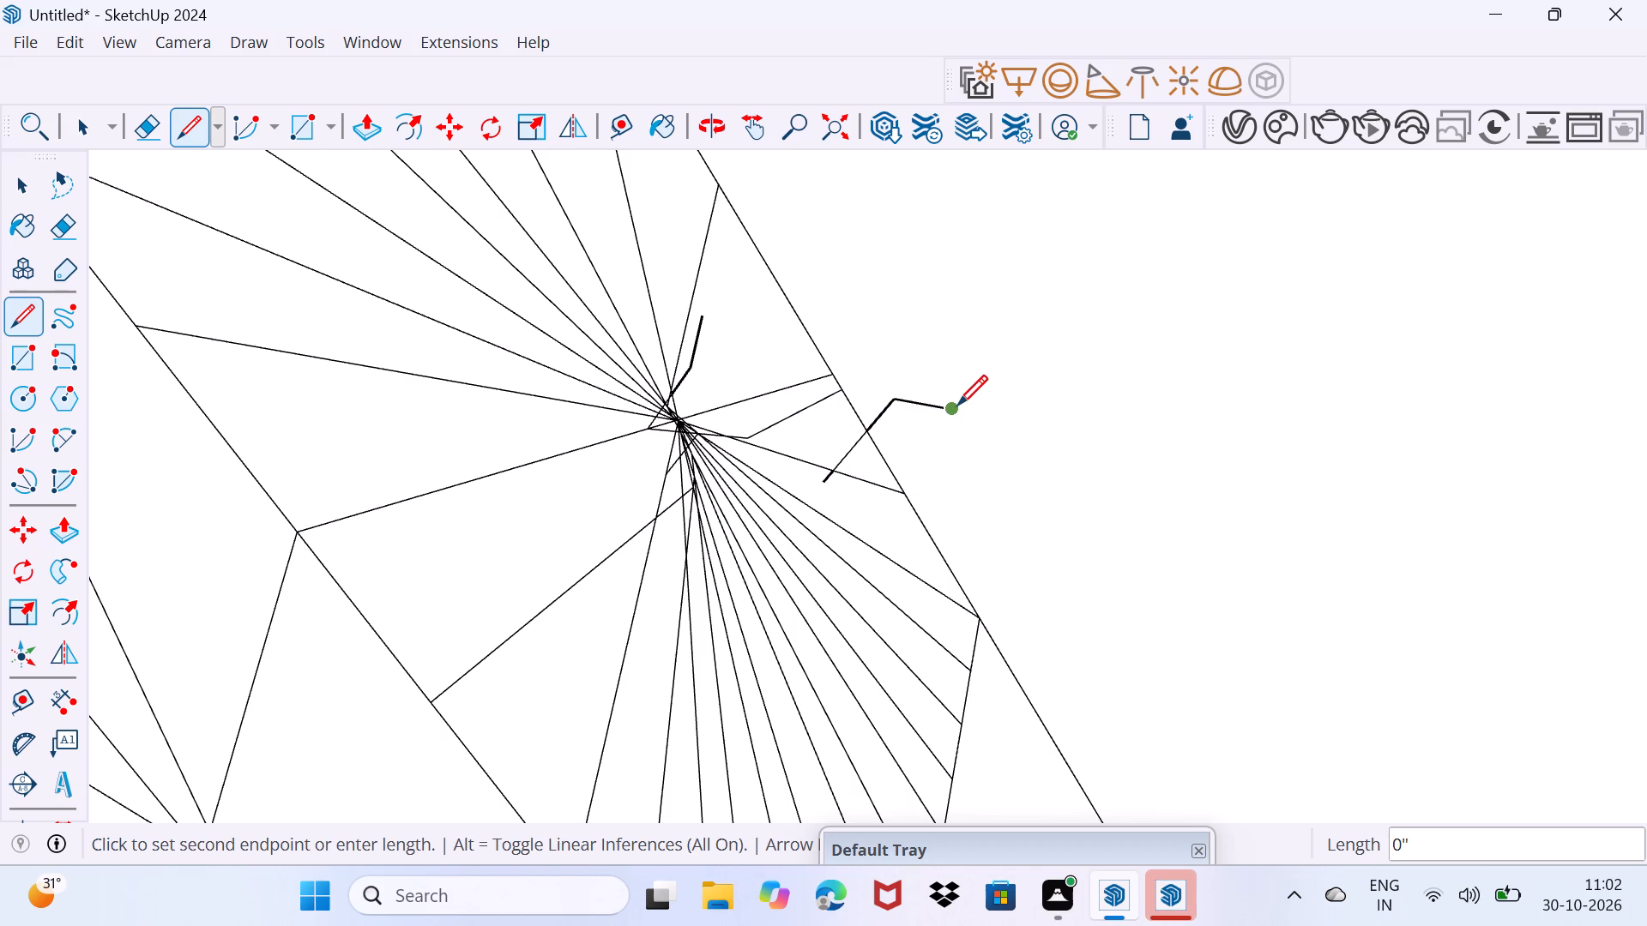
click(976, 402)
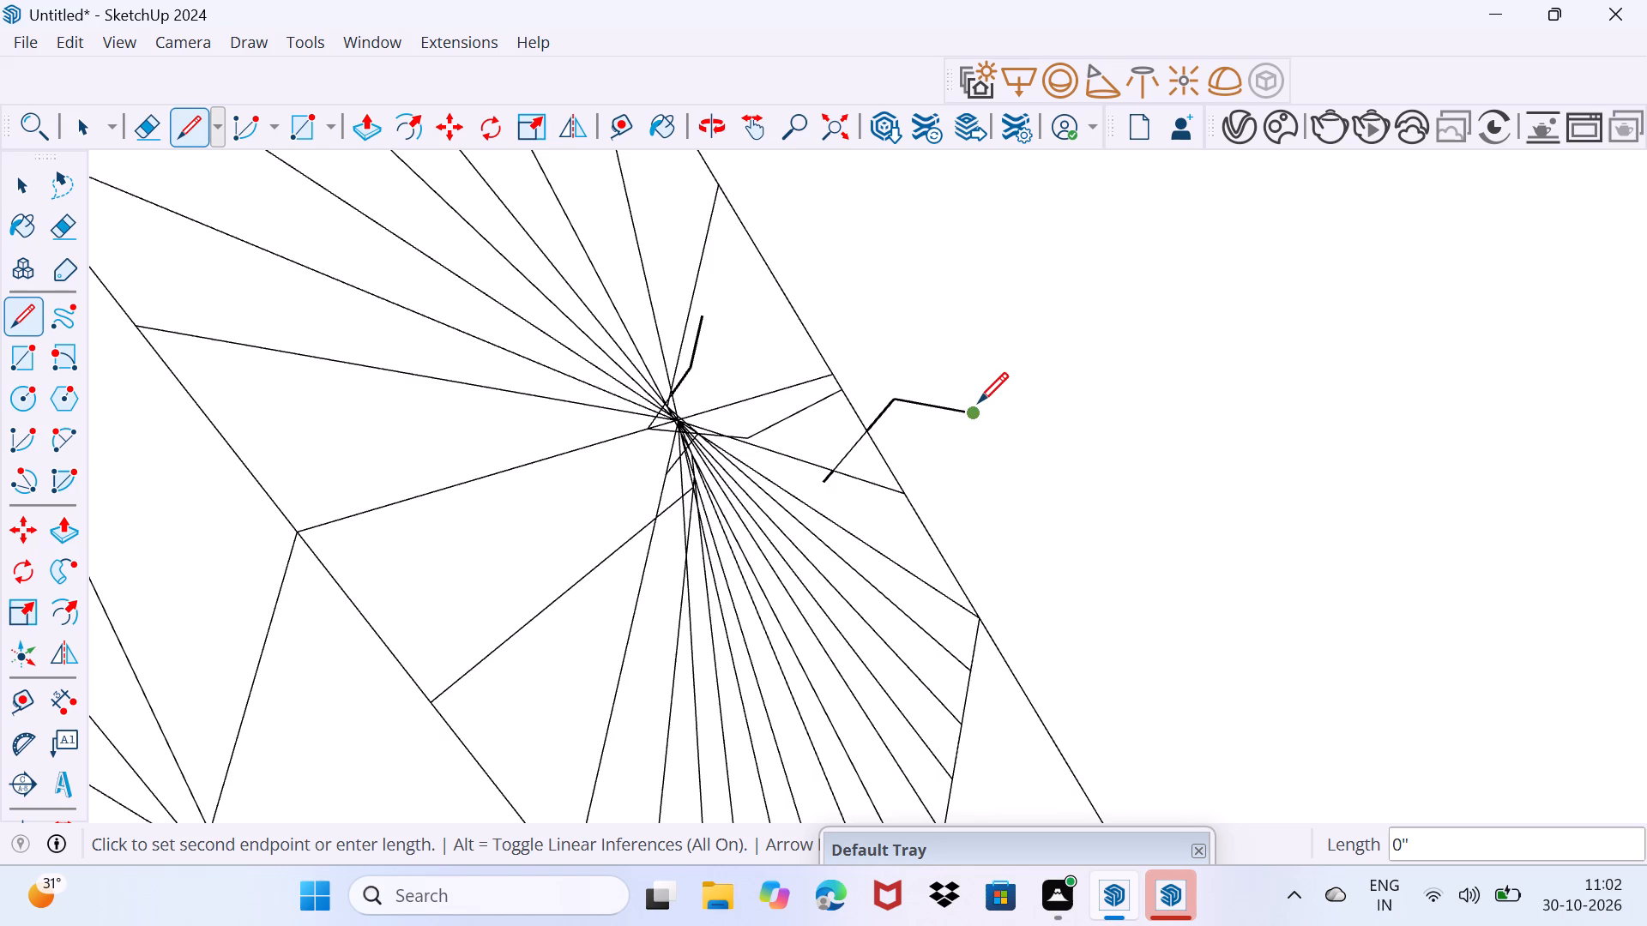
click(978, 403)
click(1036, 676)
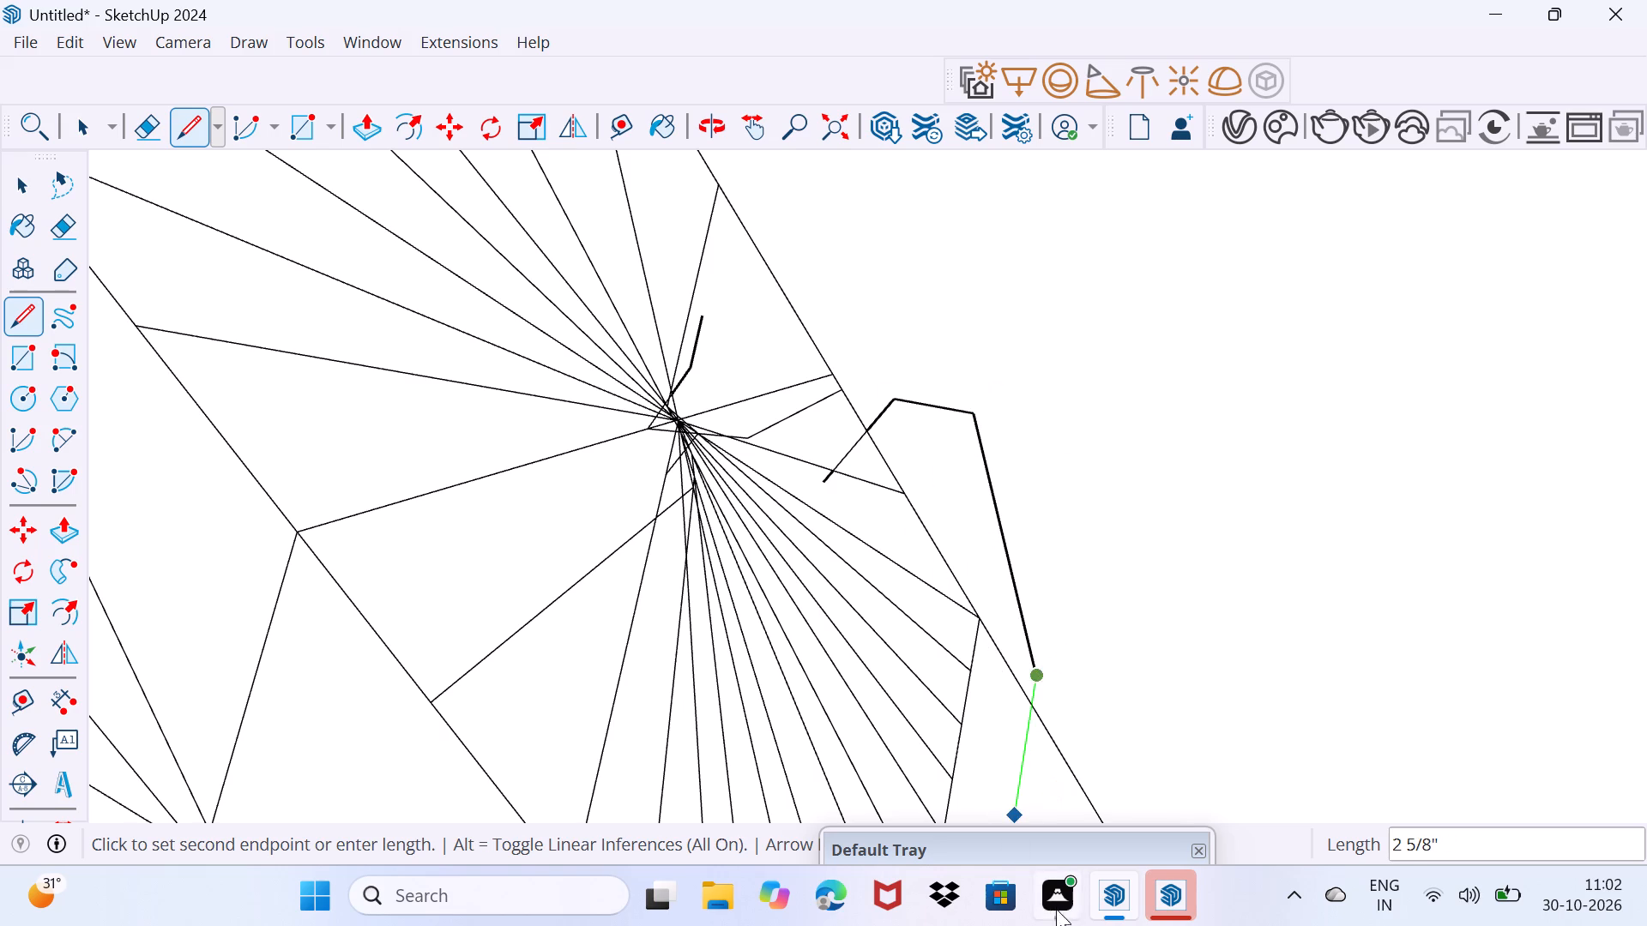
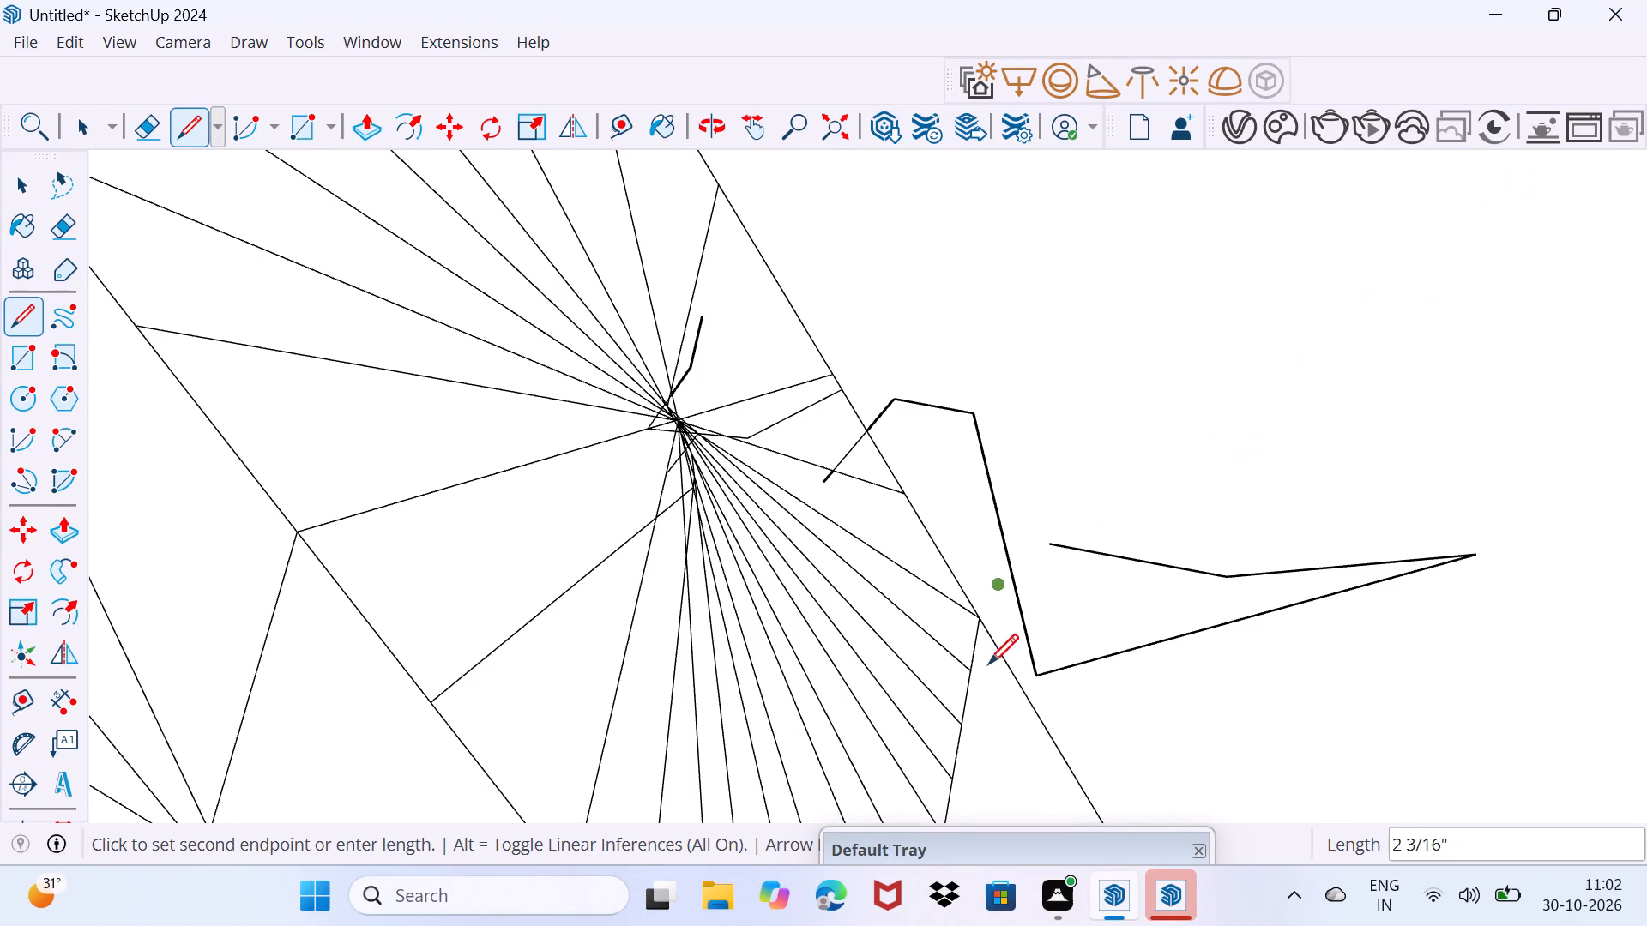
Sketch a connected zigzag from the triangular face's side edge across the open freehand outline, including a segment about 5 9/16" long.
drag(1003, 648, 1011, 642)
click(1071, 573)
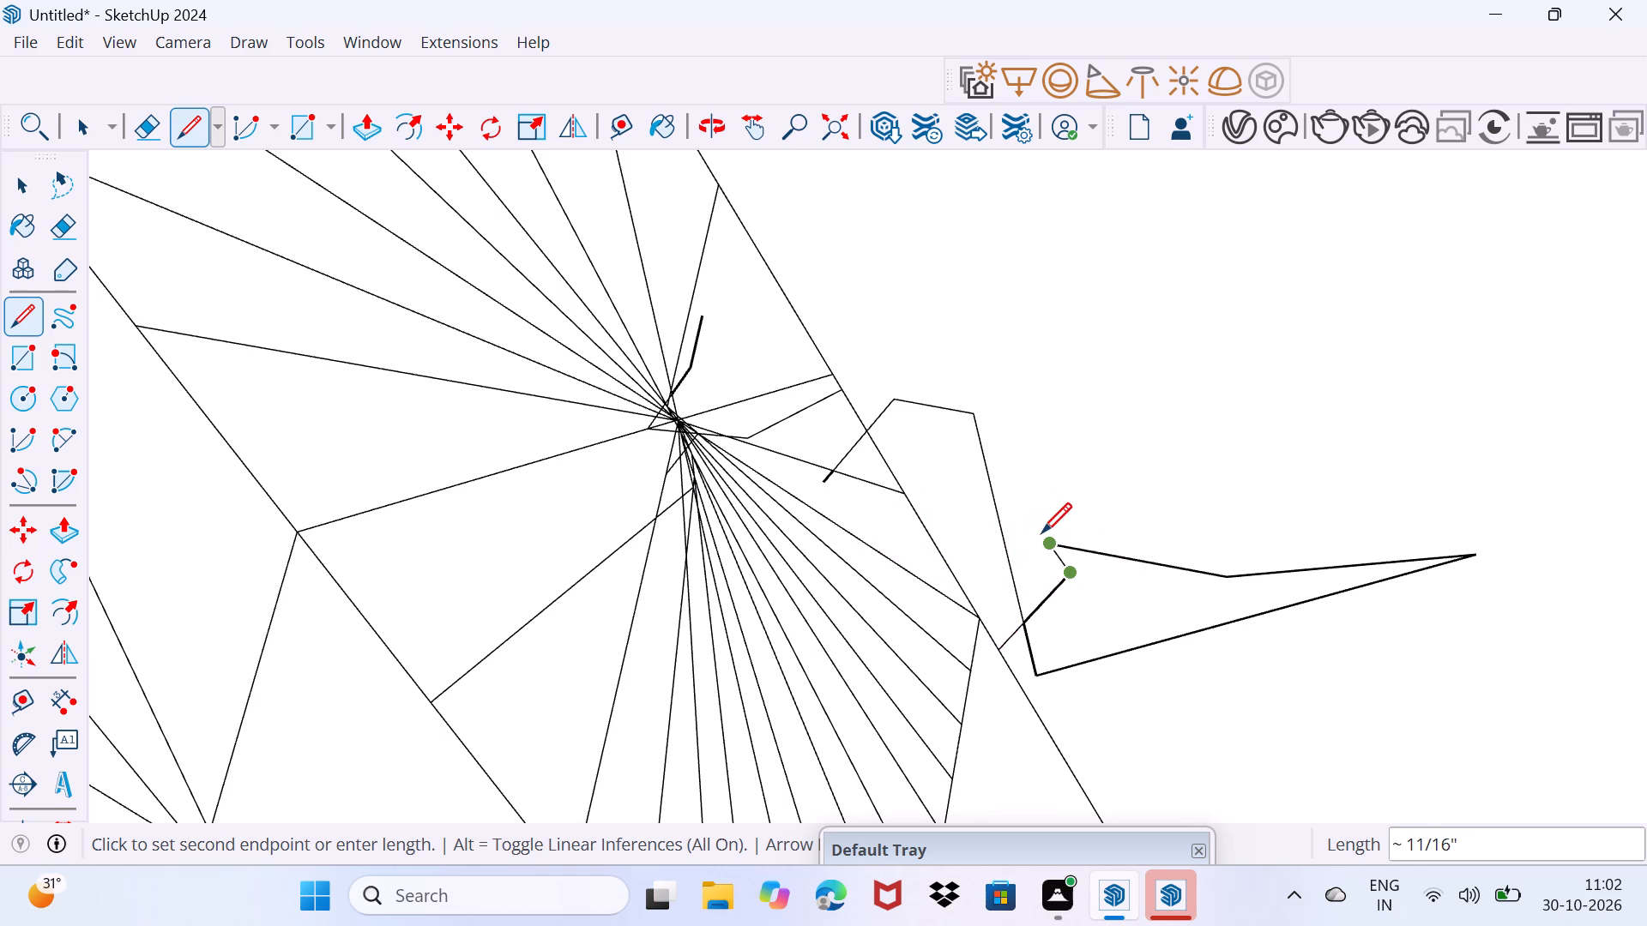
click(1077, 516)
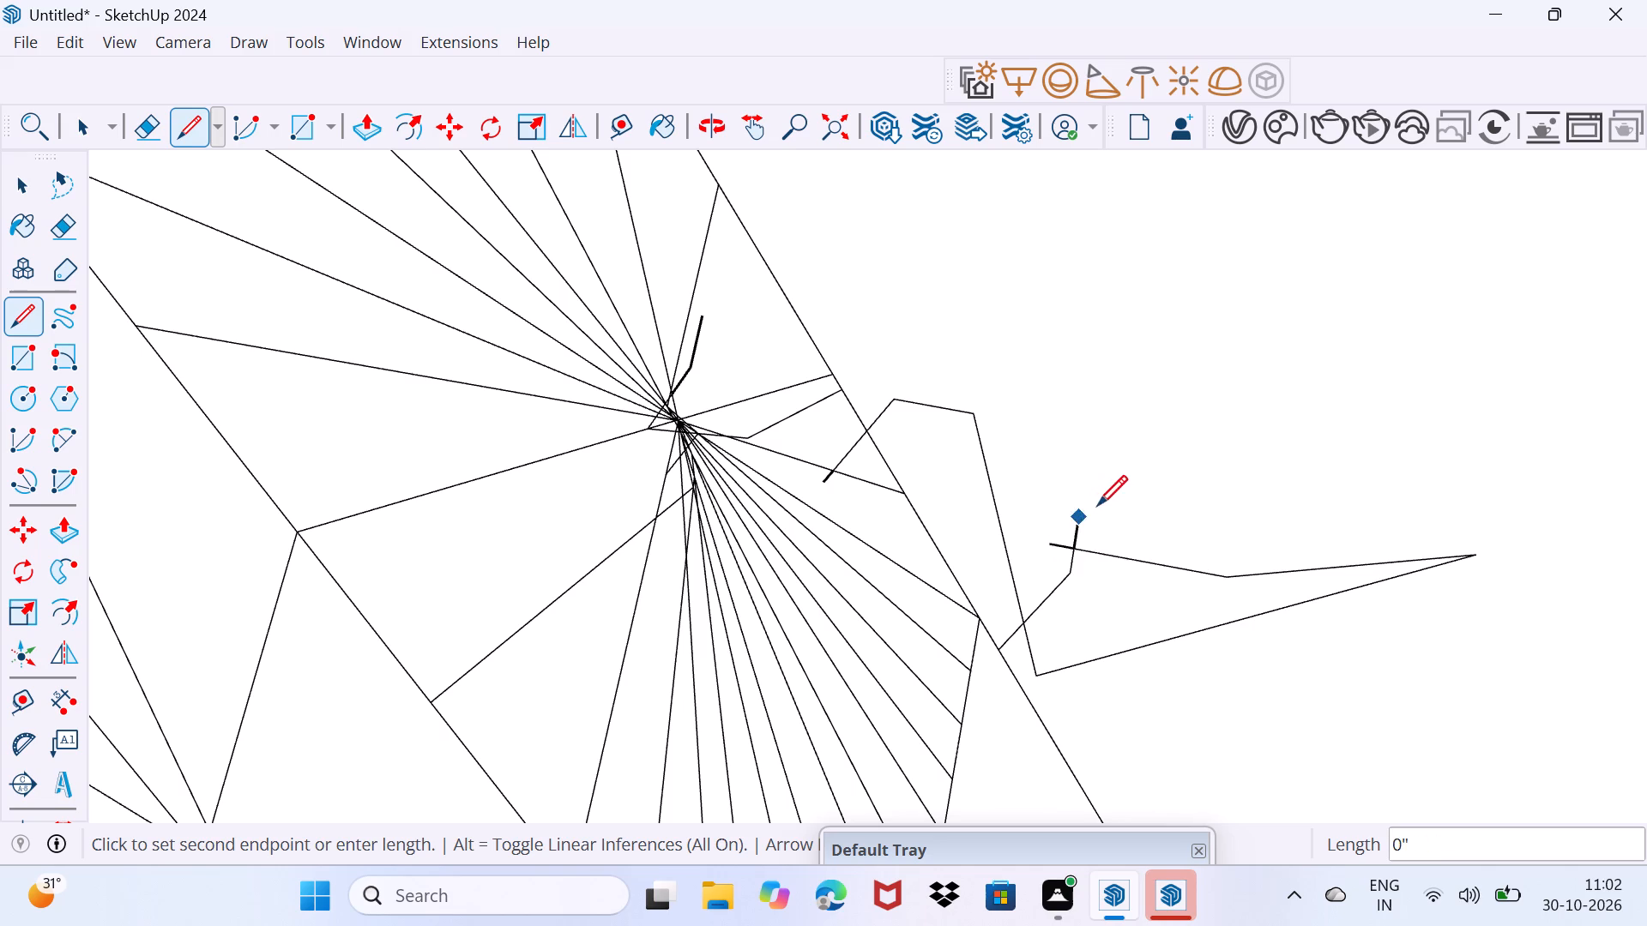
drag(1109, 516, 1119, 528)
click(1117, 533)
click(1119, 538)
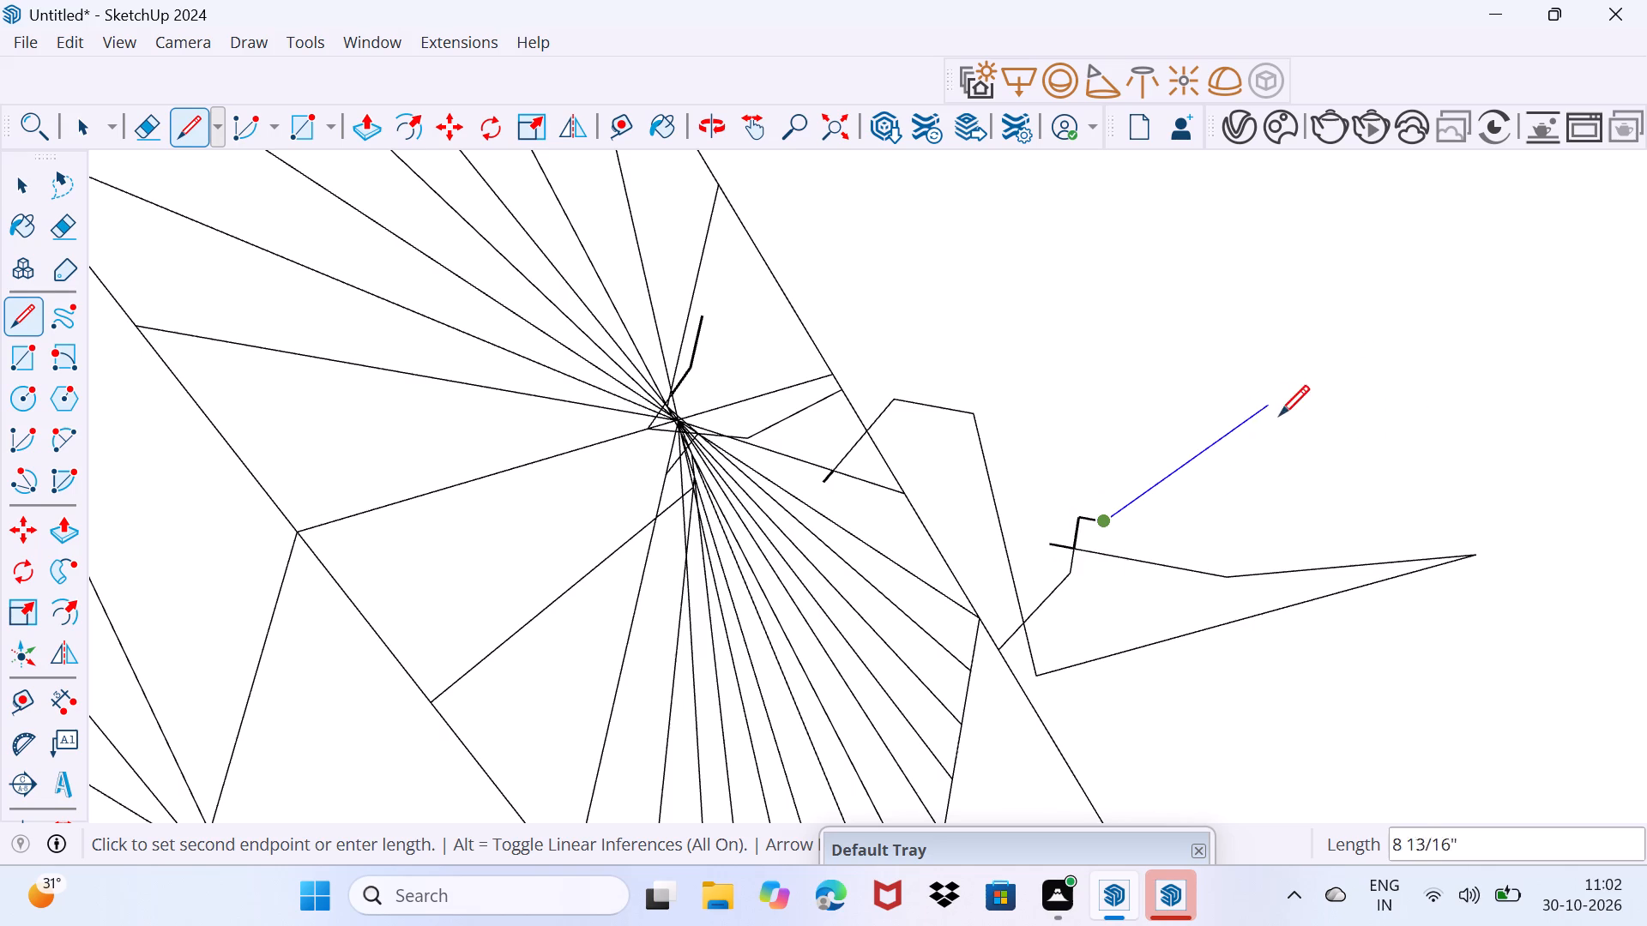
click(1128, 665)
click(1222, 665)
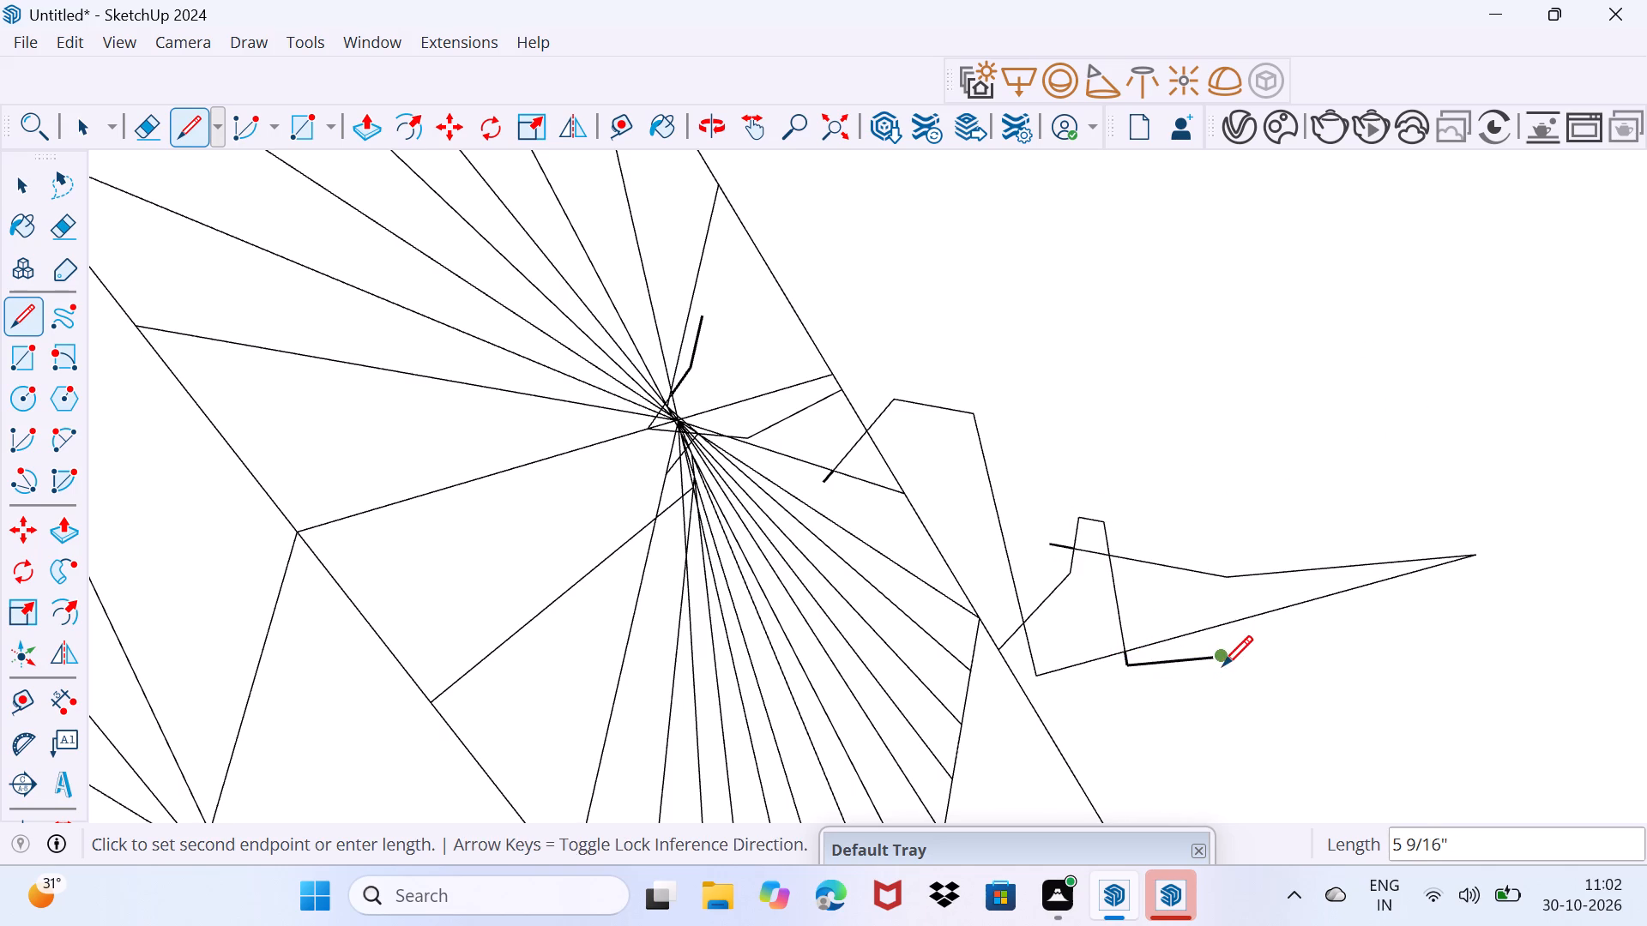
click(1276, 583)
click(1300, 581)
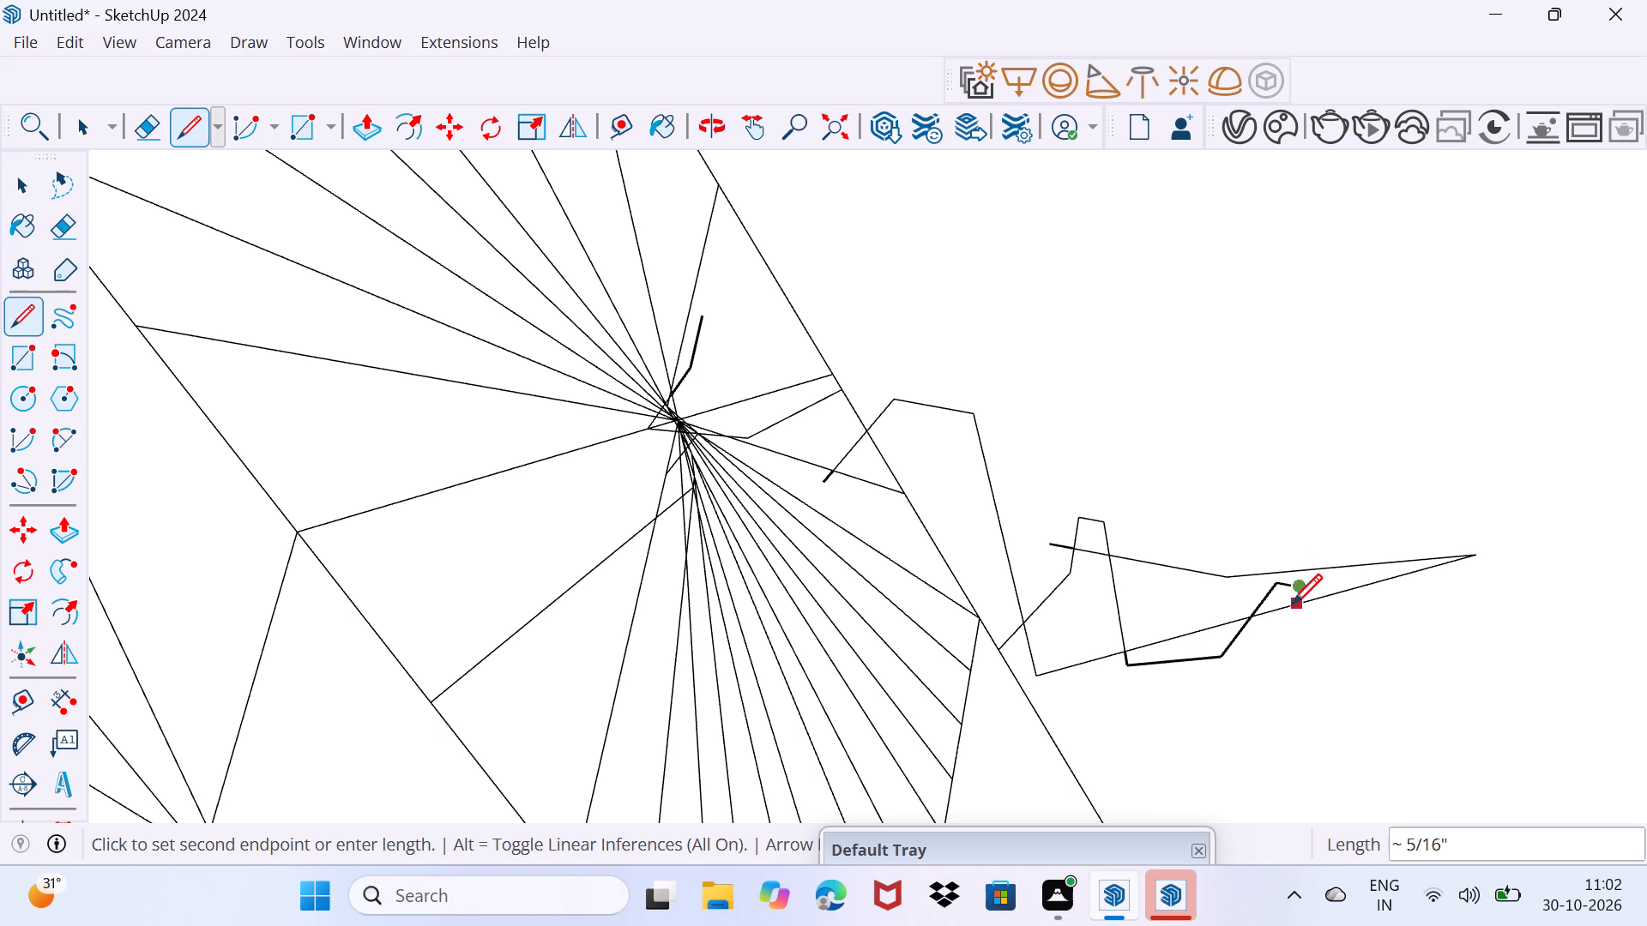
Hook the zigzag's end down across the freehand outline and bring it back with a stroke about 11/16" long.
click(1292, 604)
click(1282, 621)
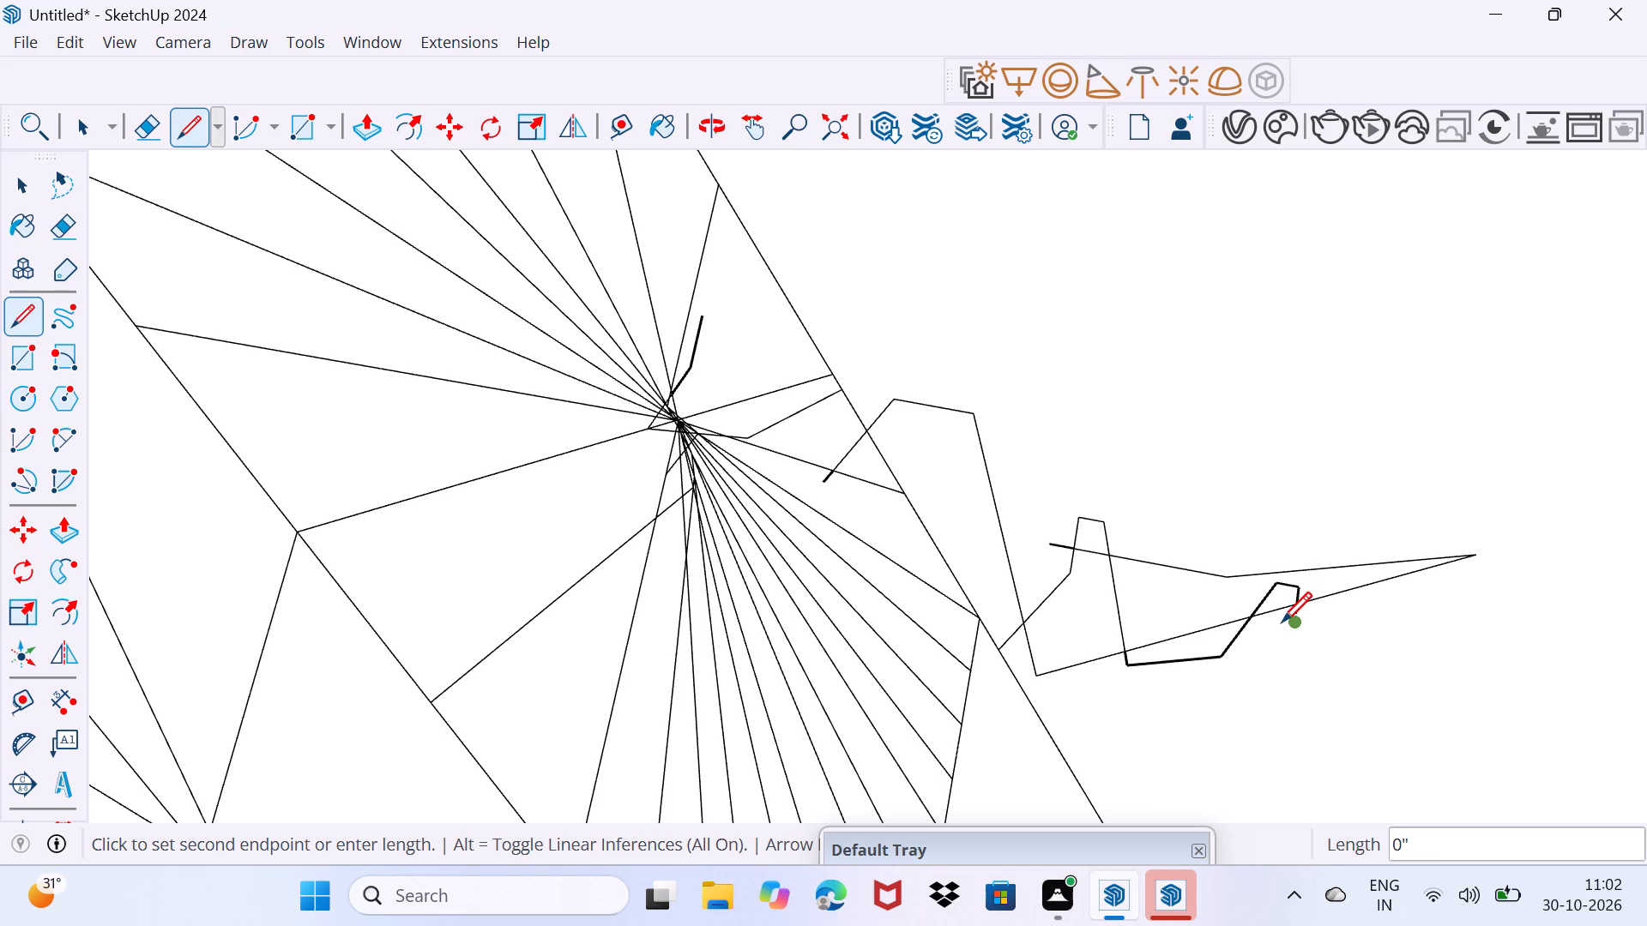
click(1282, 624)
click(1285, 625)
click(1285, 625)
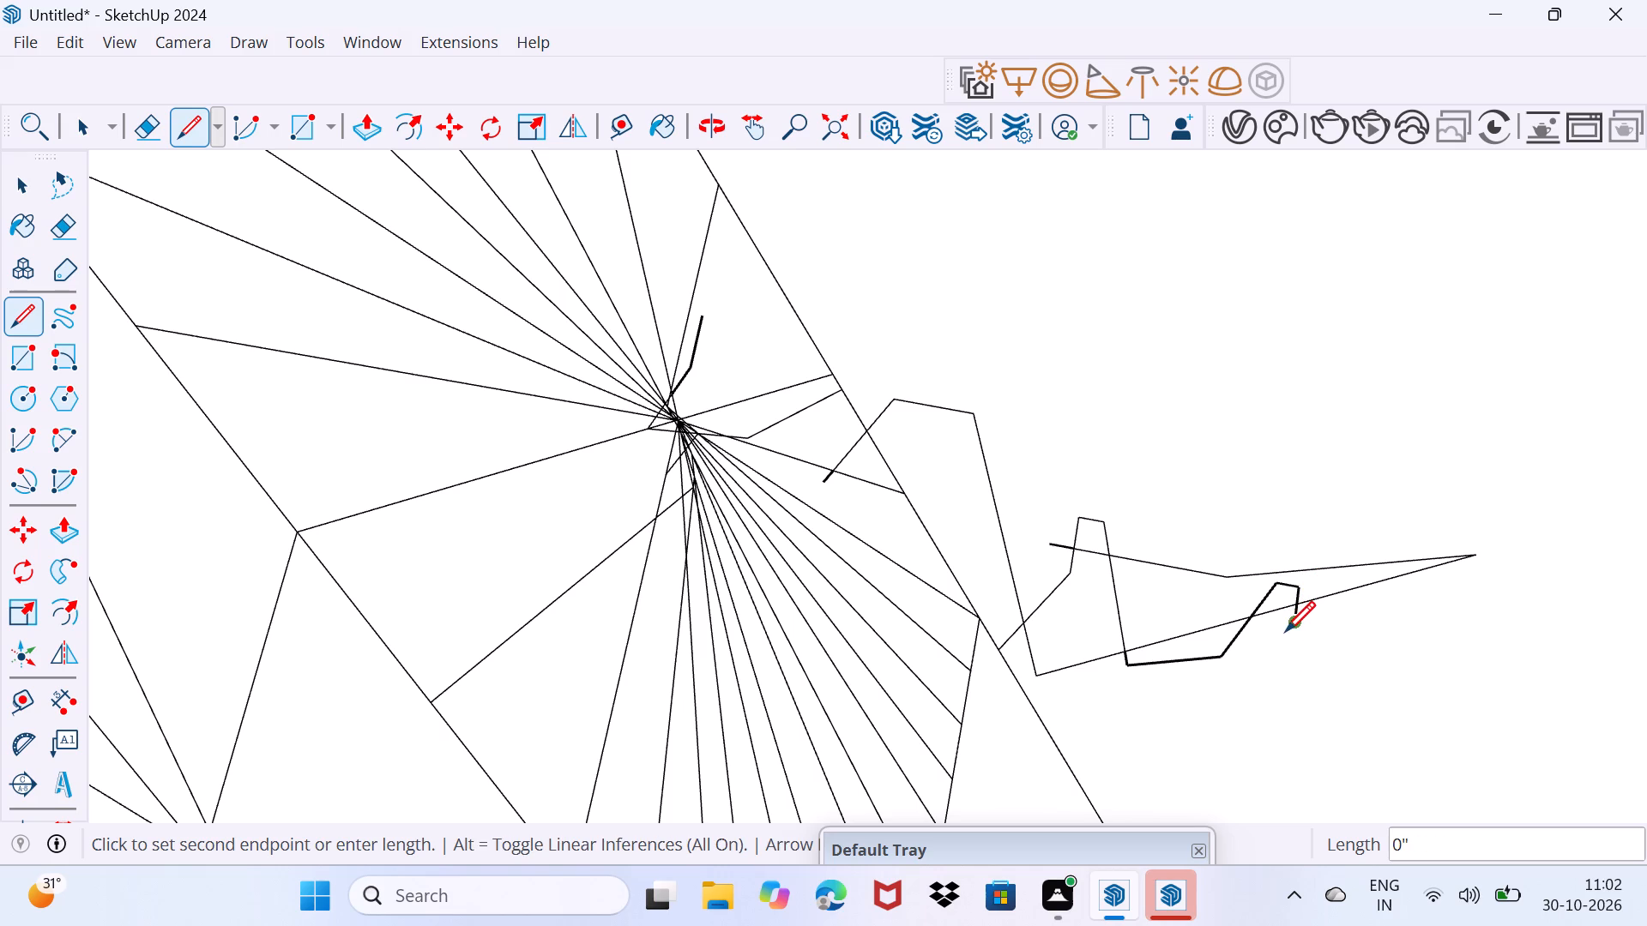
click(1288, 635)
click(1316, 592)
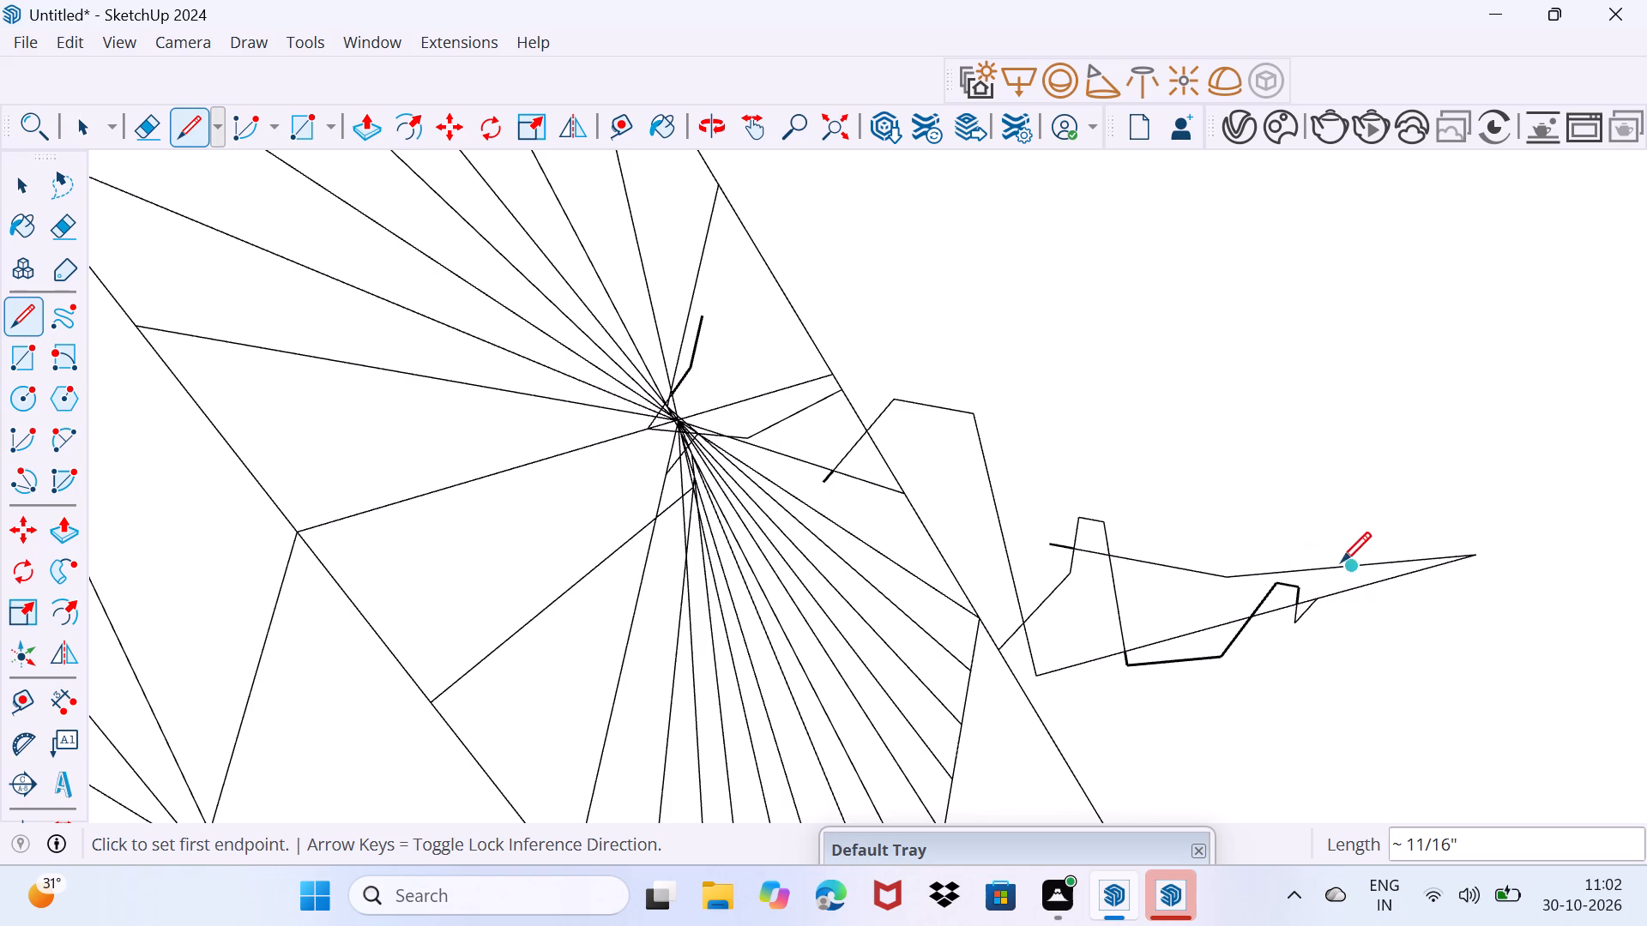
Draw three connected lines from beside the hook to the outline's pointed end, up above it, and back across into the hub's fan.
click(1341, 586)
click(1401, 534)
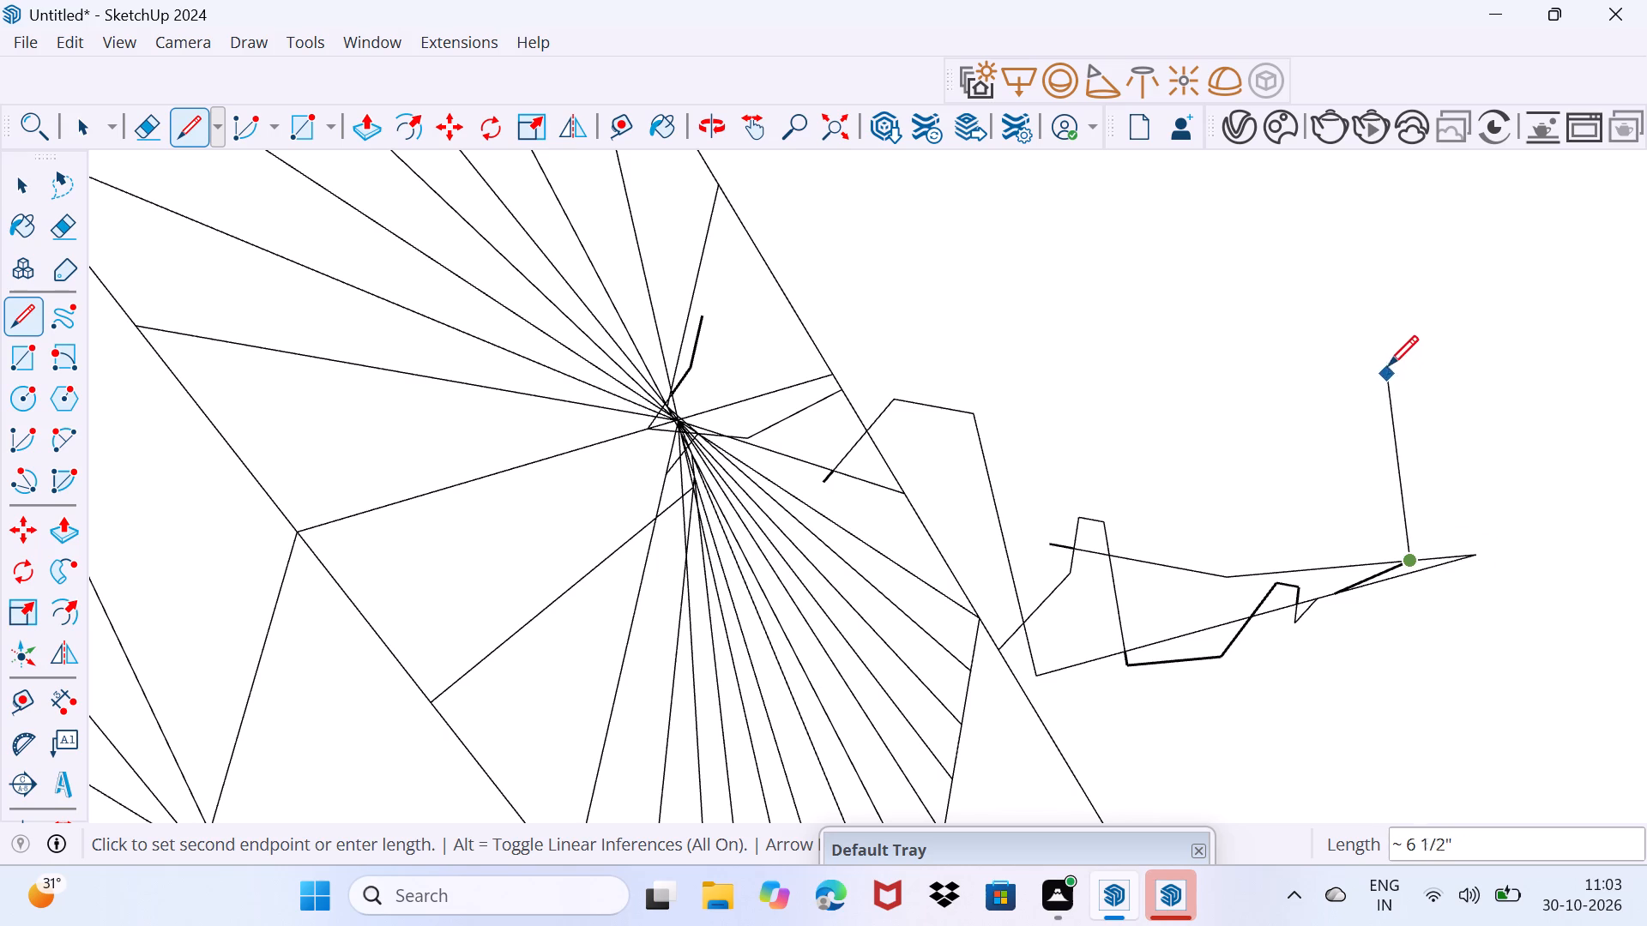
click(1347, 476)
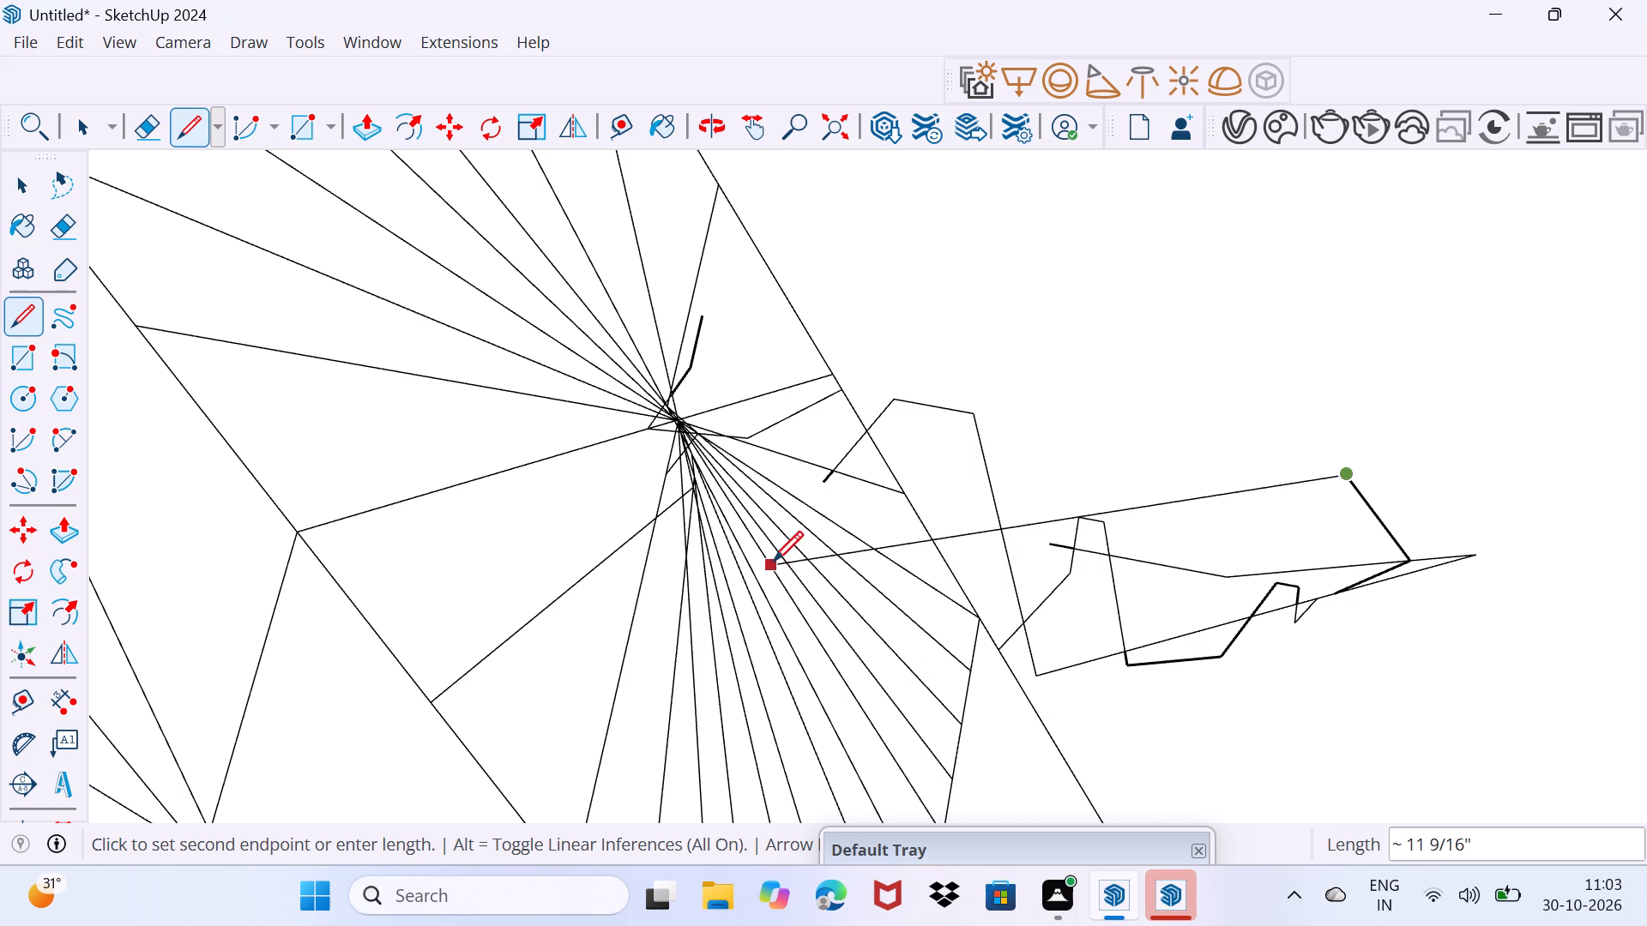
drag(778, 565, 786, 562)
Sketch a connected path above the freehand outline, including rising segments about 3 1/4" and 1 1/2" long.
click(1012, 453)
click(1039, 468)
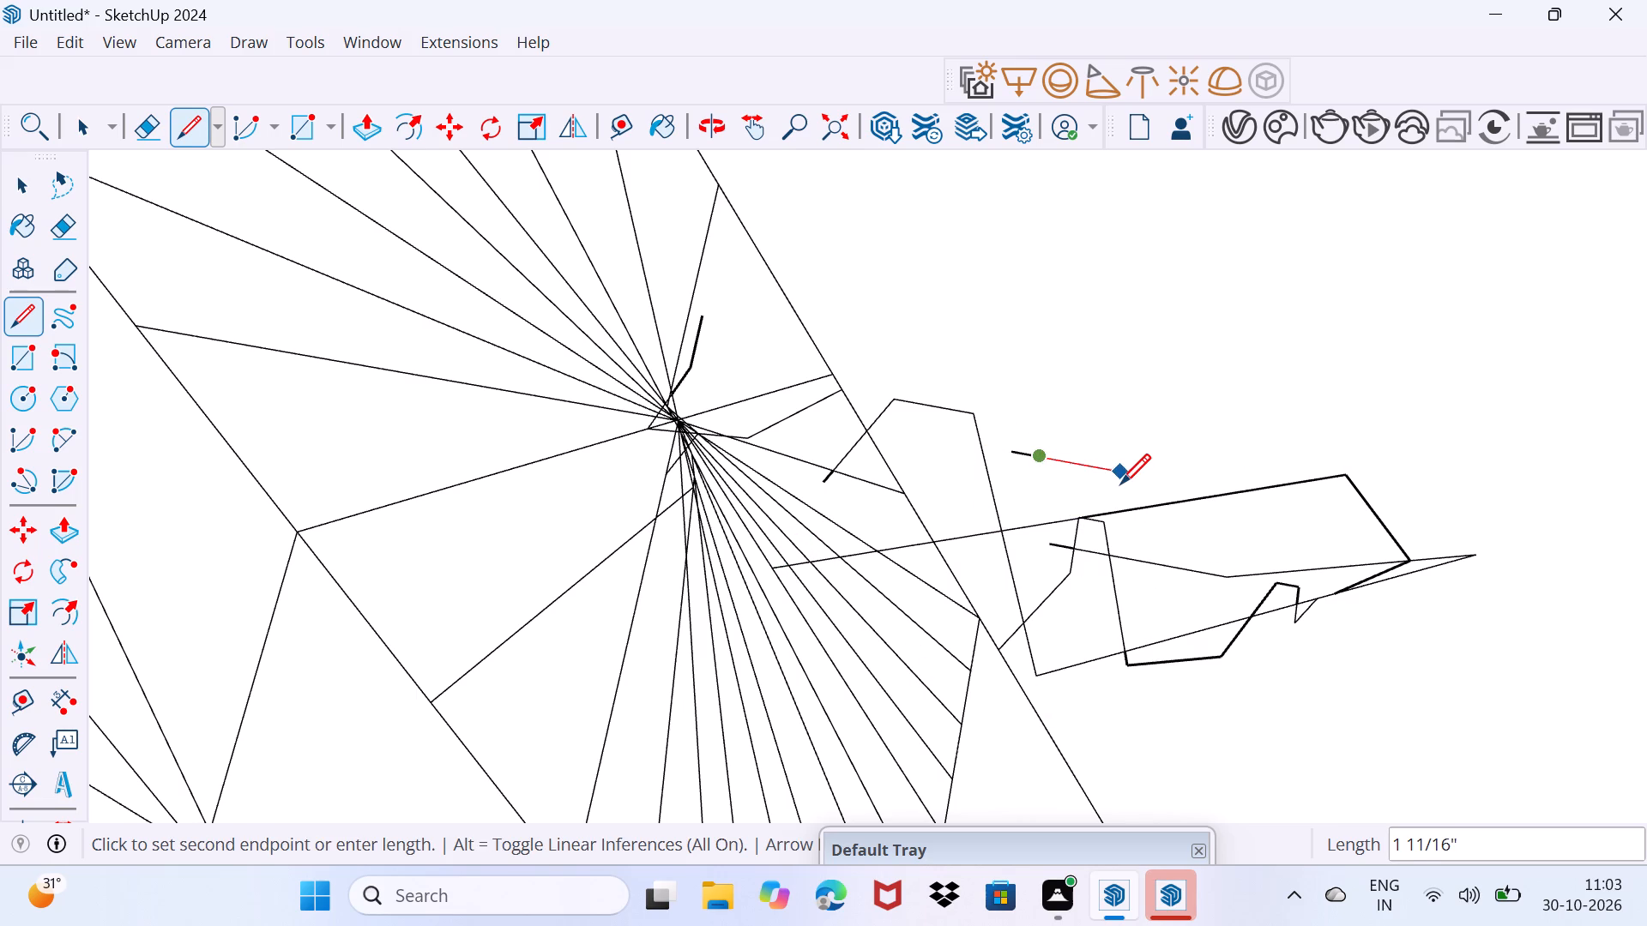
click(1133, 463)
click(1172, 430)
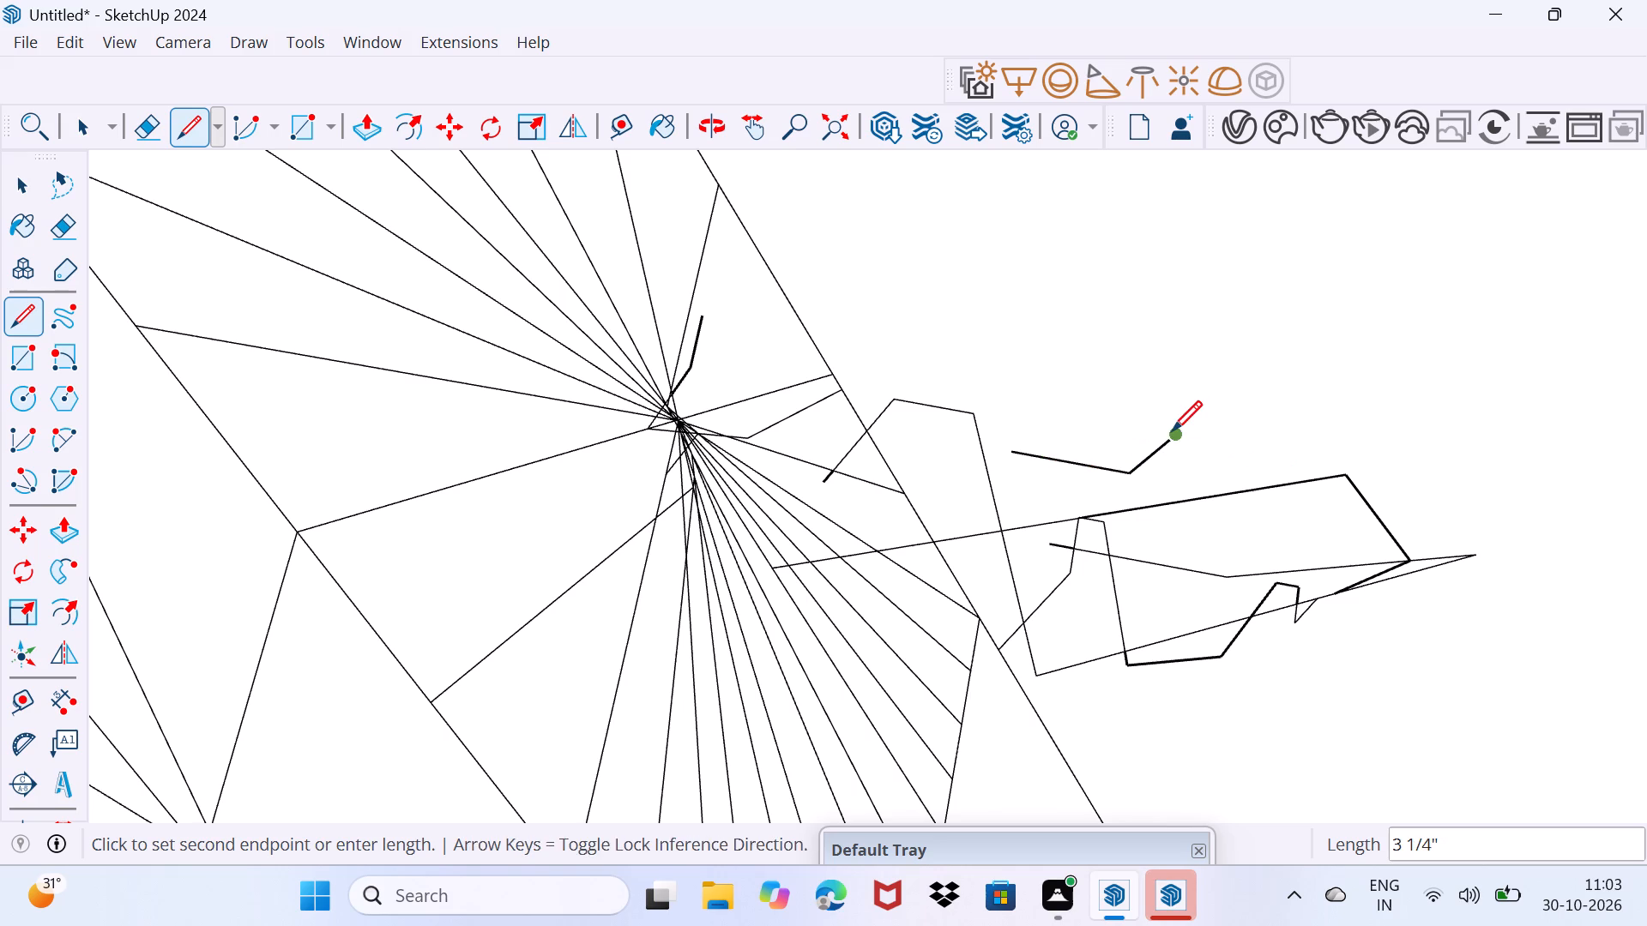
click(1171, 444)
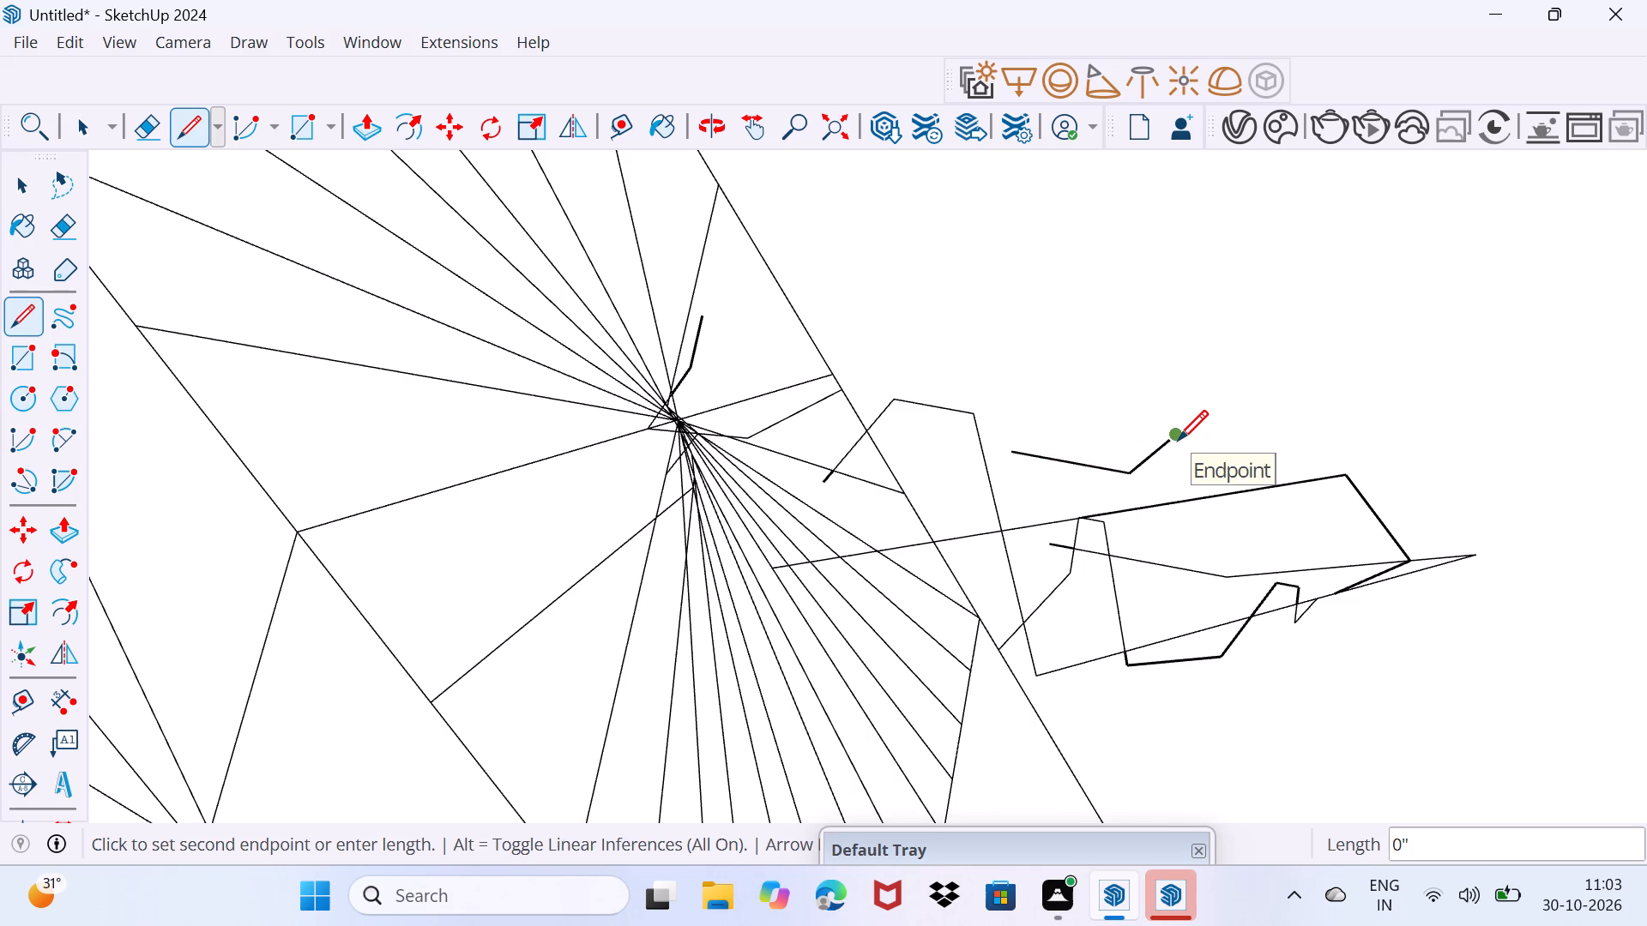
click(1178, 440)
click(1190, 431)
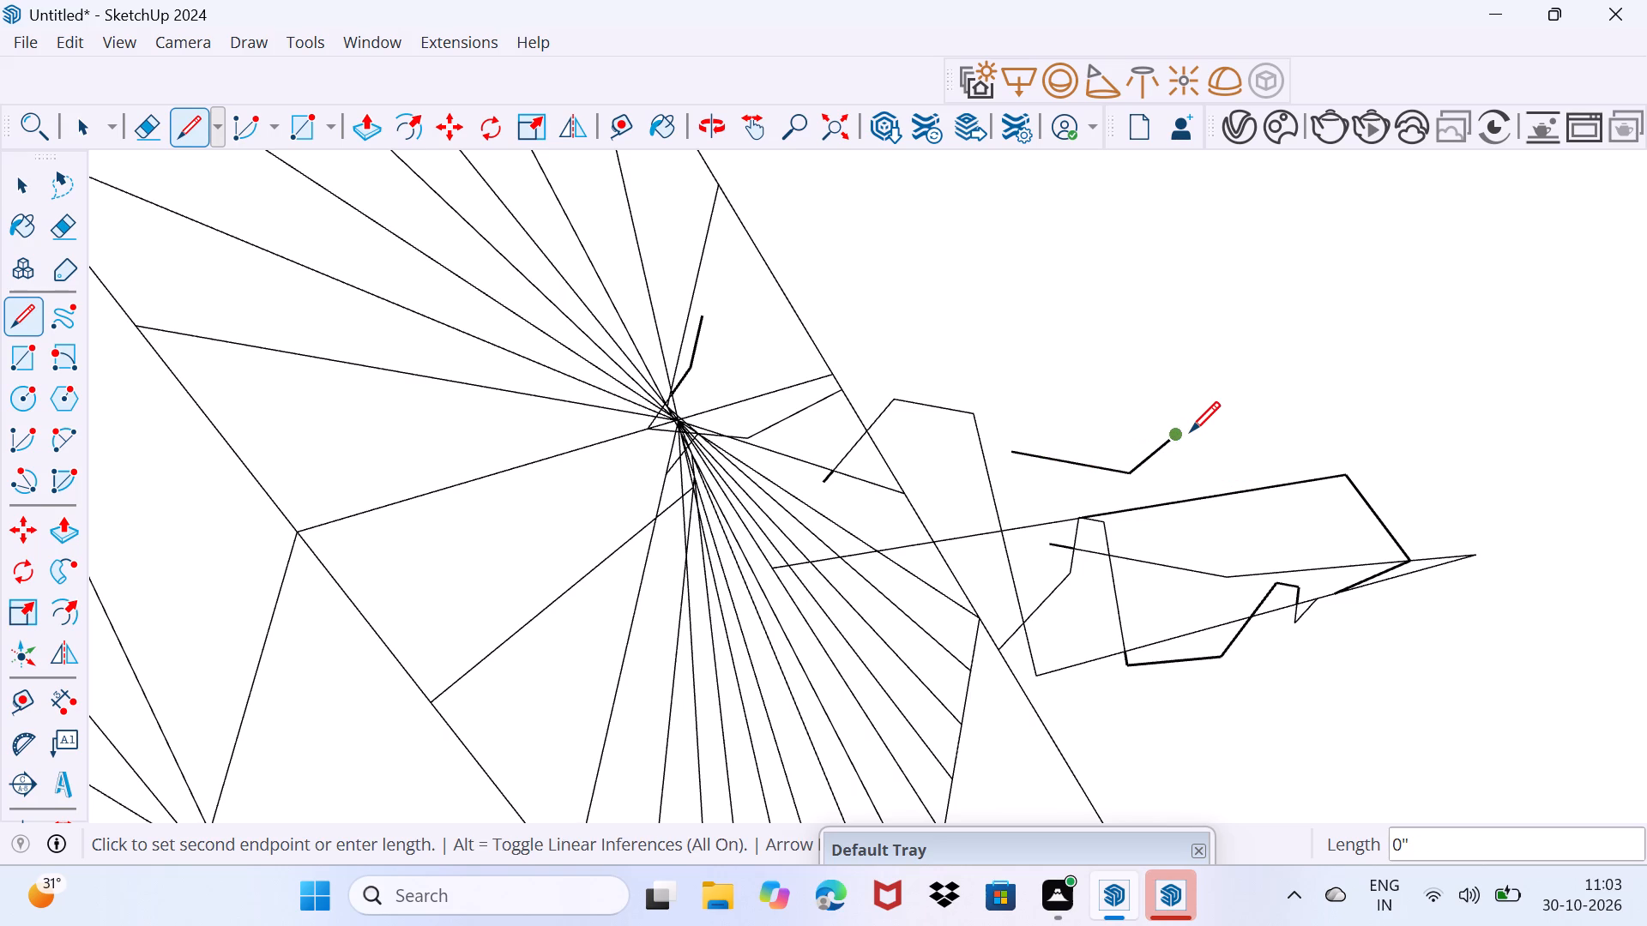
click(1190, 431)
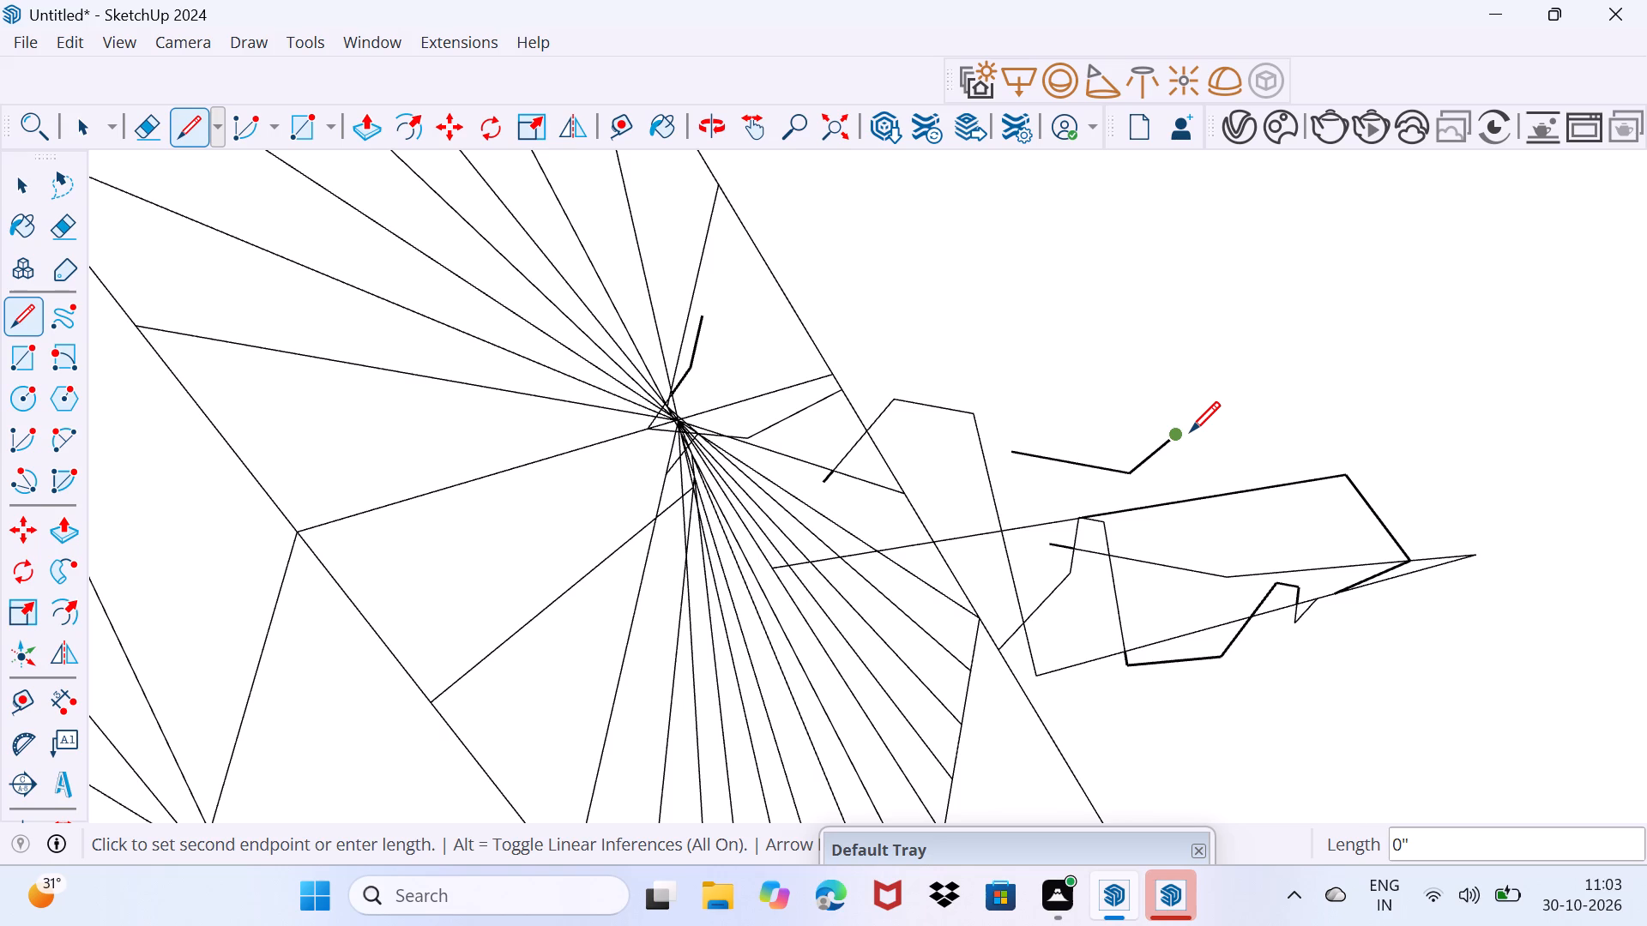
click(1190, 431)
click(1210, 421)
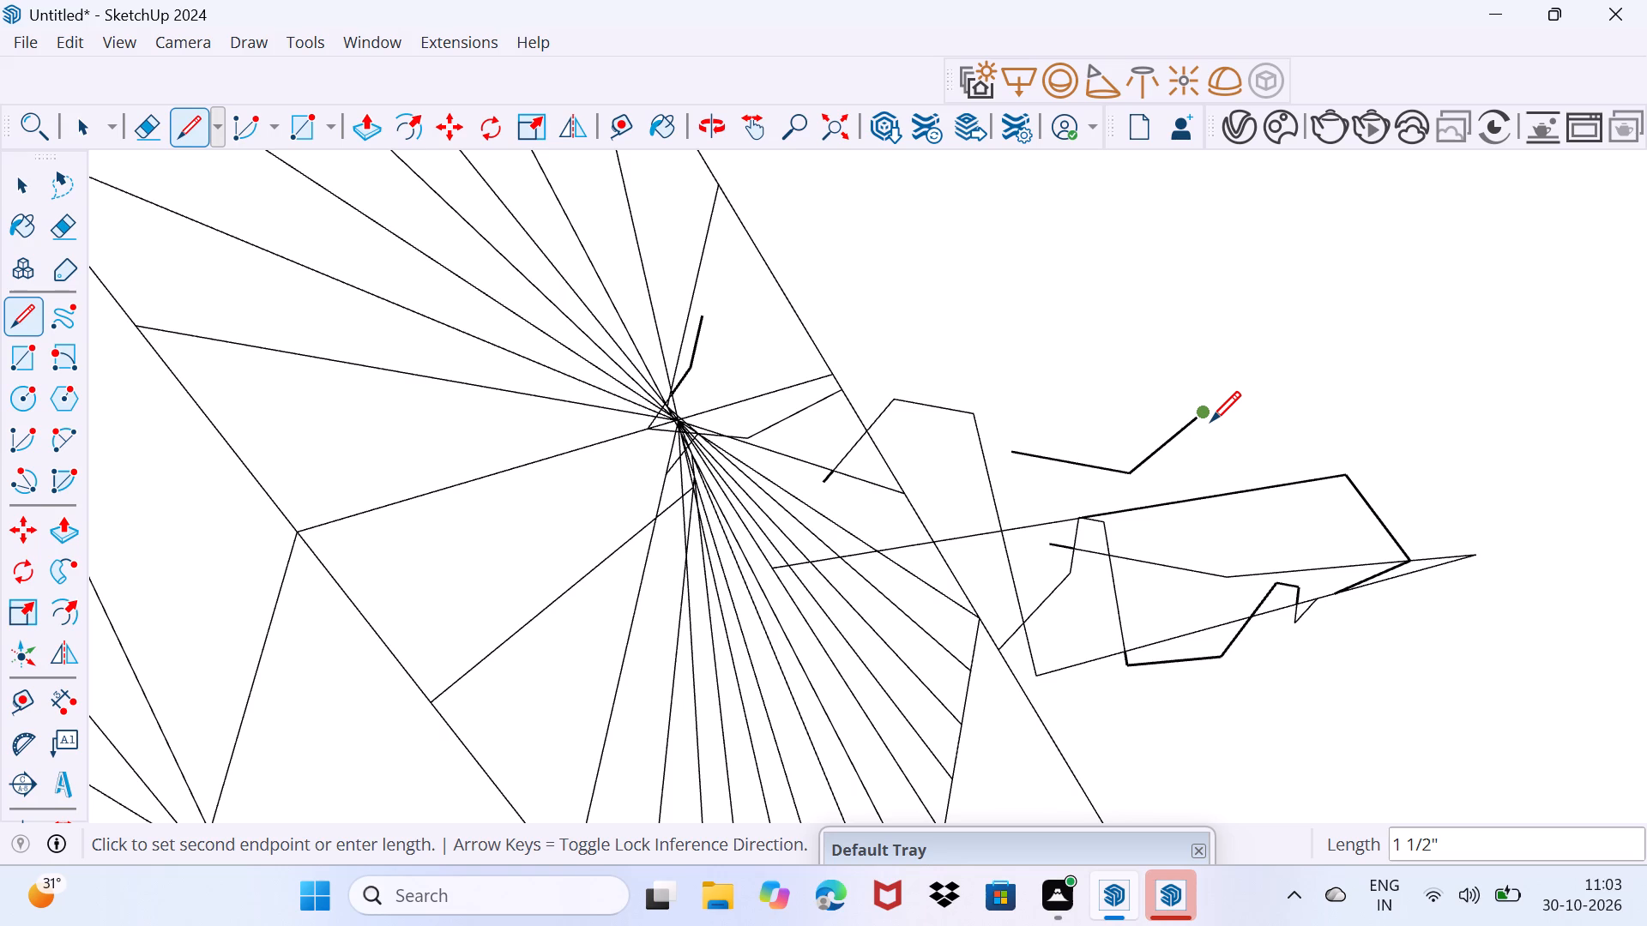
Extend the rising path in zigzag steps to a high point, doubling back about 9/16" along its last segment.
click(1210, 421)
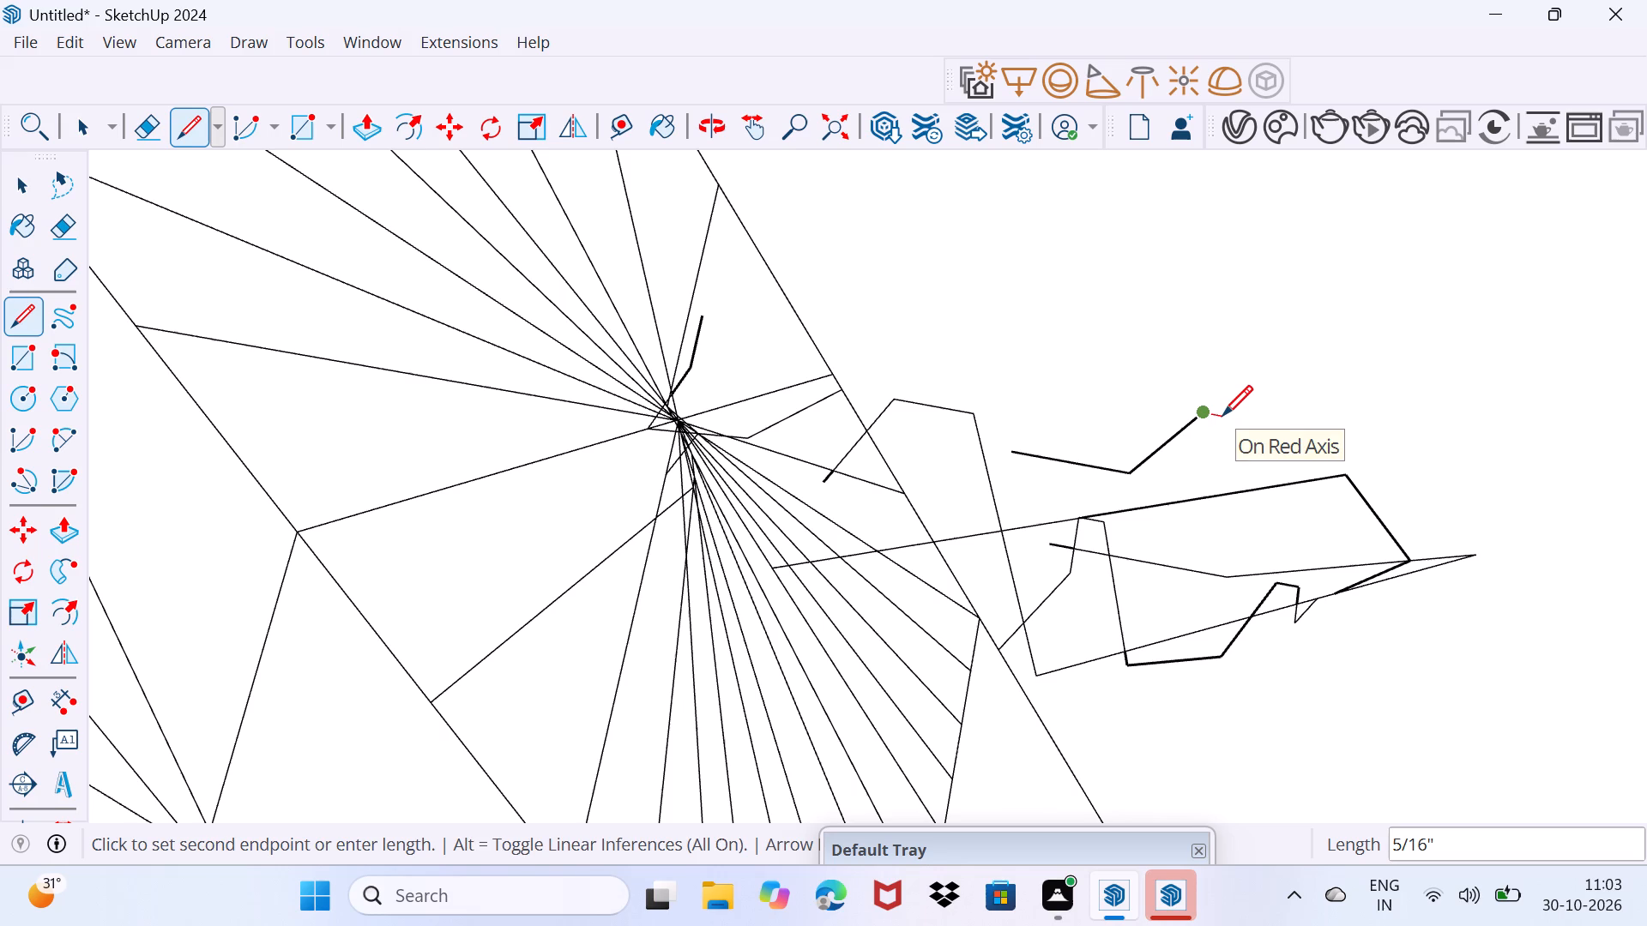
click(1222, 415)
click(1224, 414)
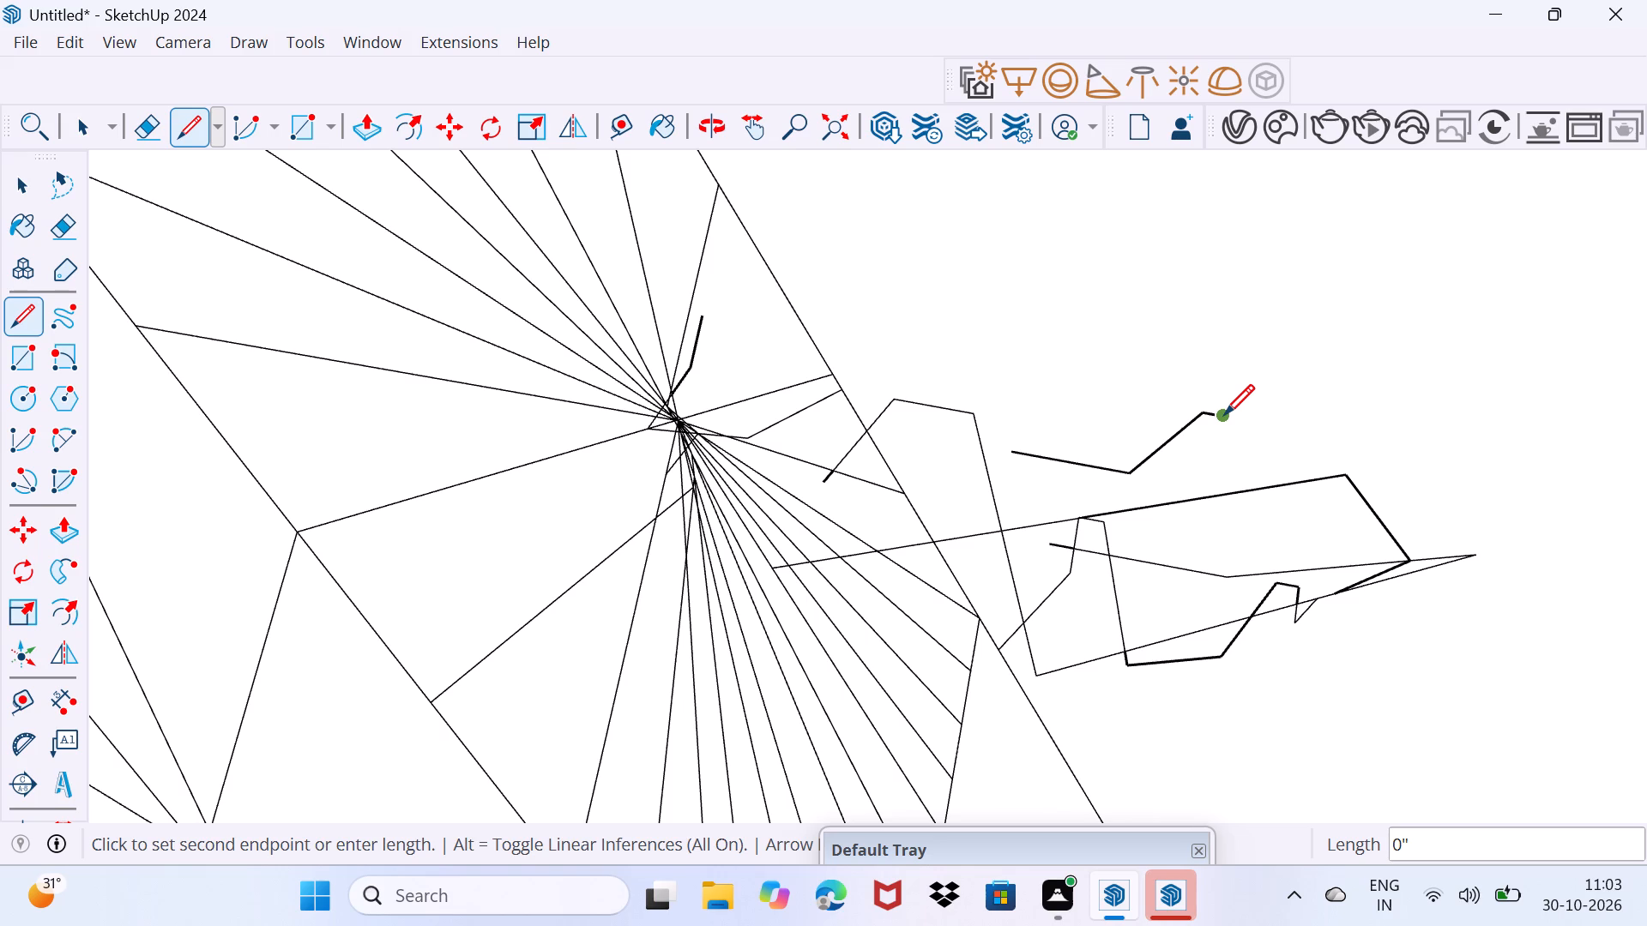
click(1224, 414)
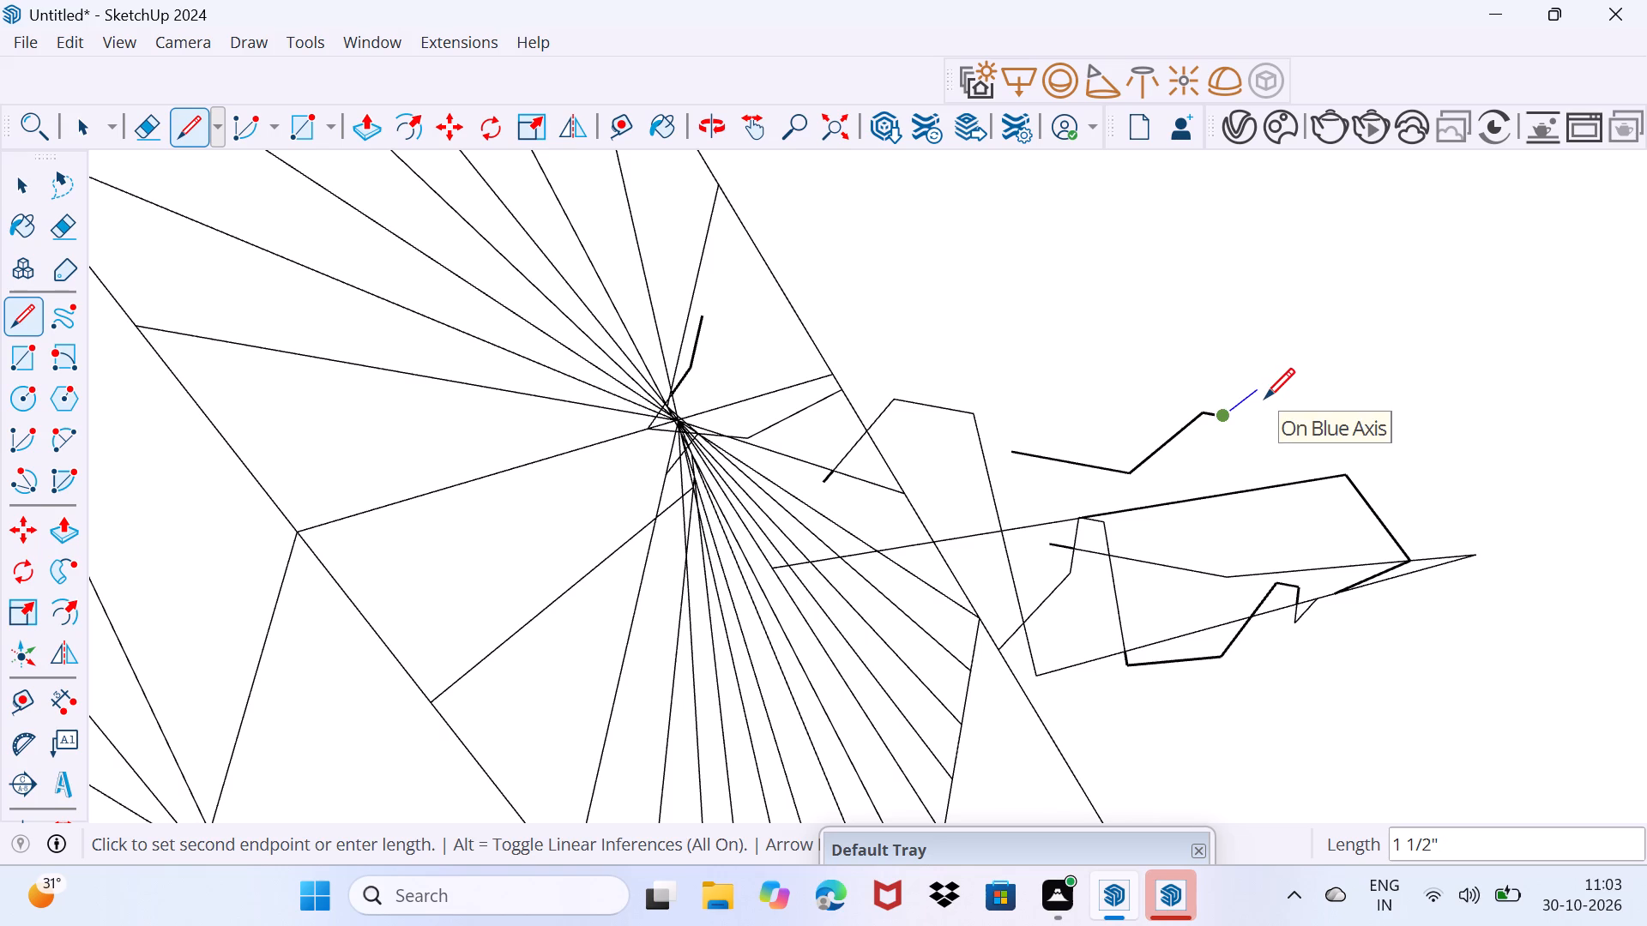
click(1264, 398)
click(1290, 388)
click(1359, 341)
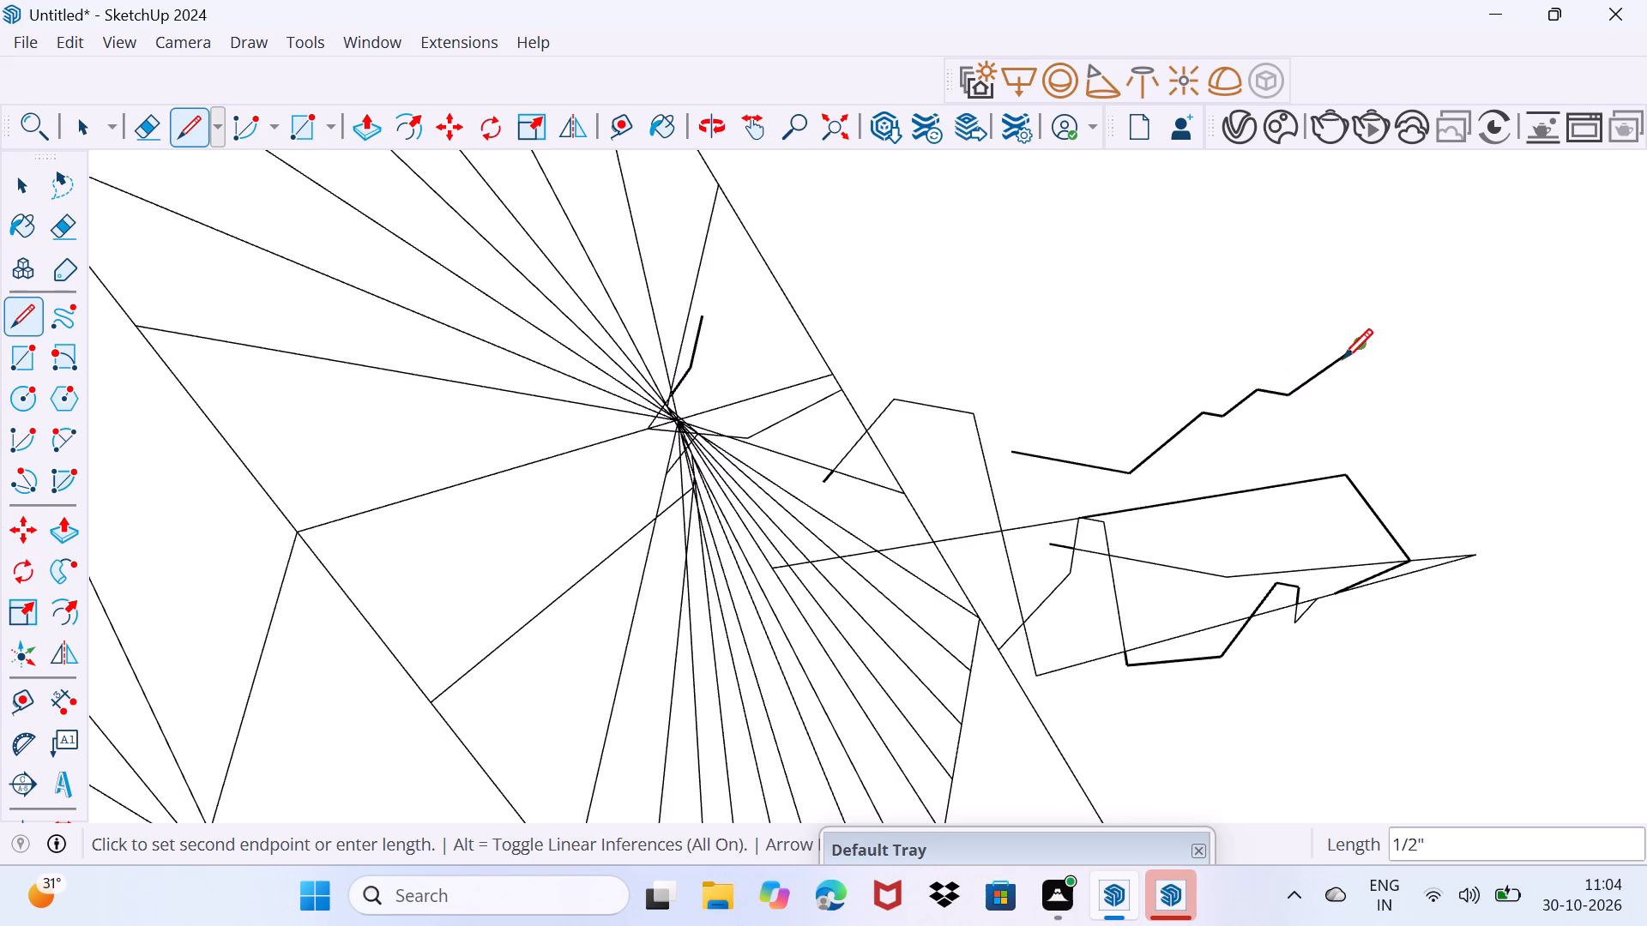
click(1342, 358)
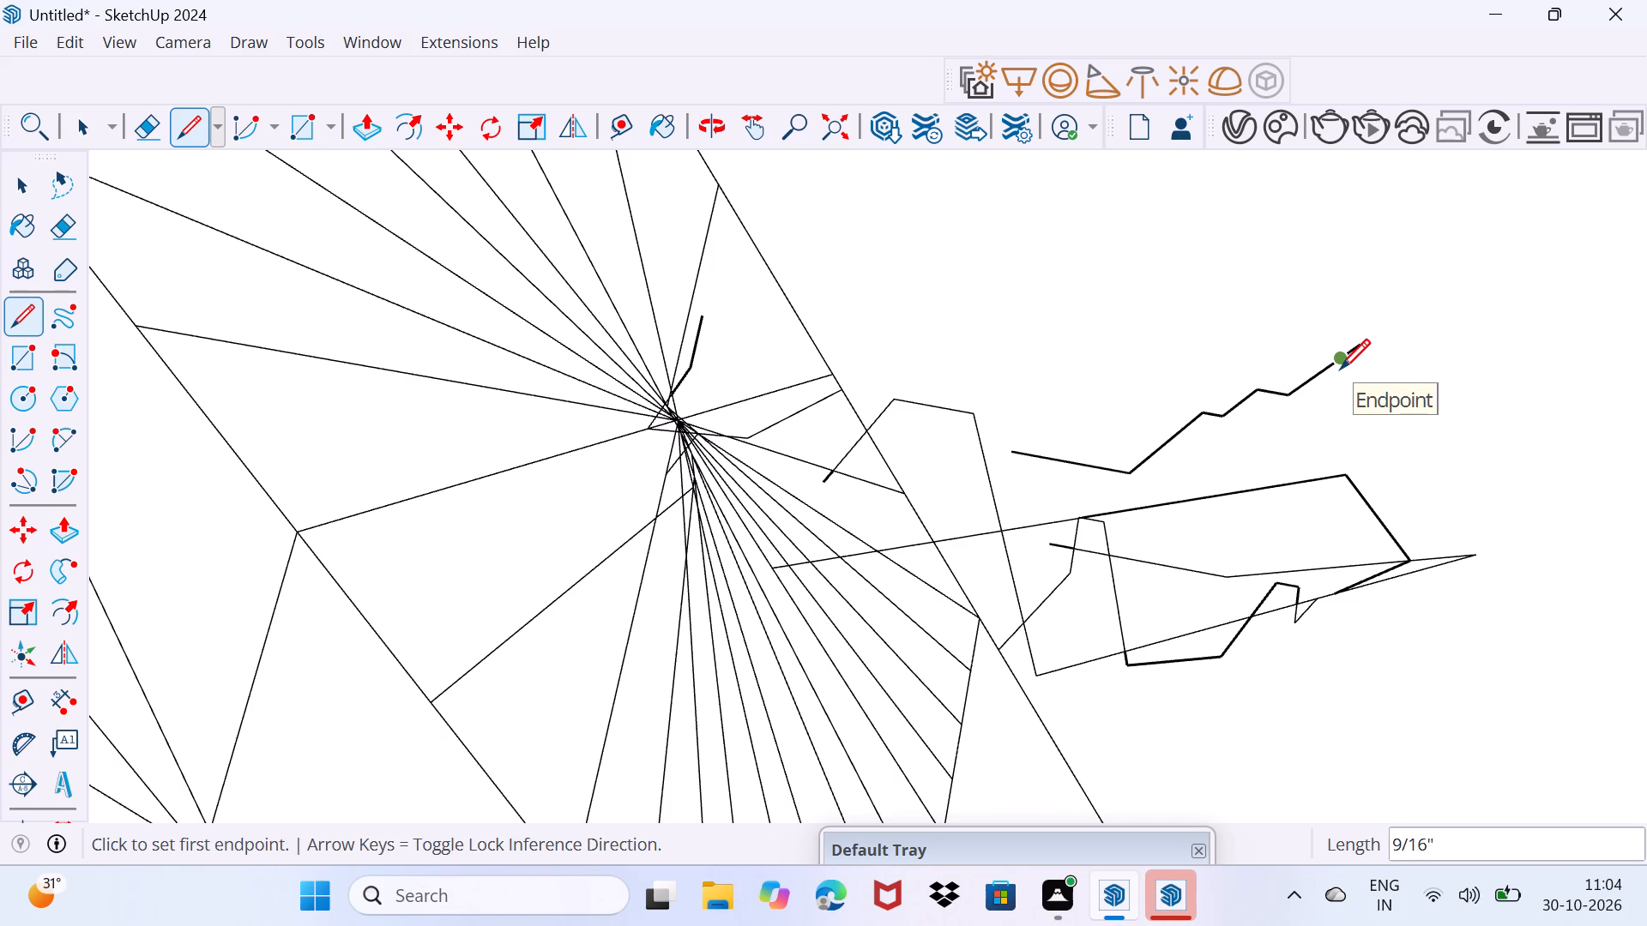
Retrace the path's last 9/16" and close a narrow triangular face at its upper end.
click(1340, 369)
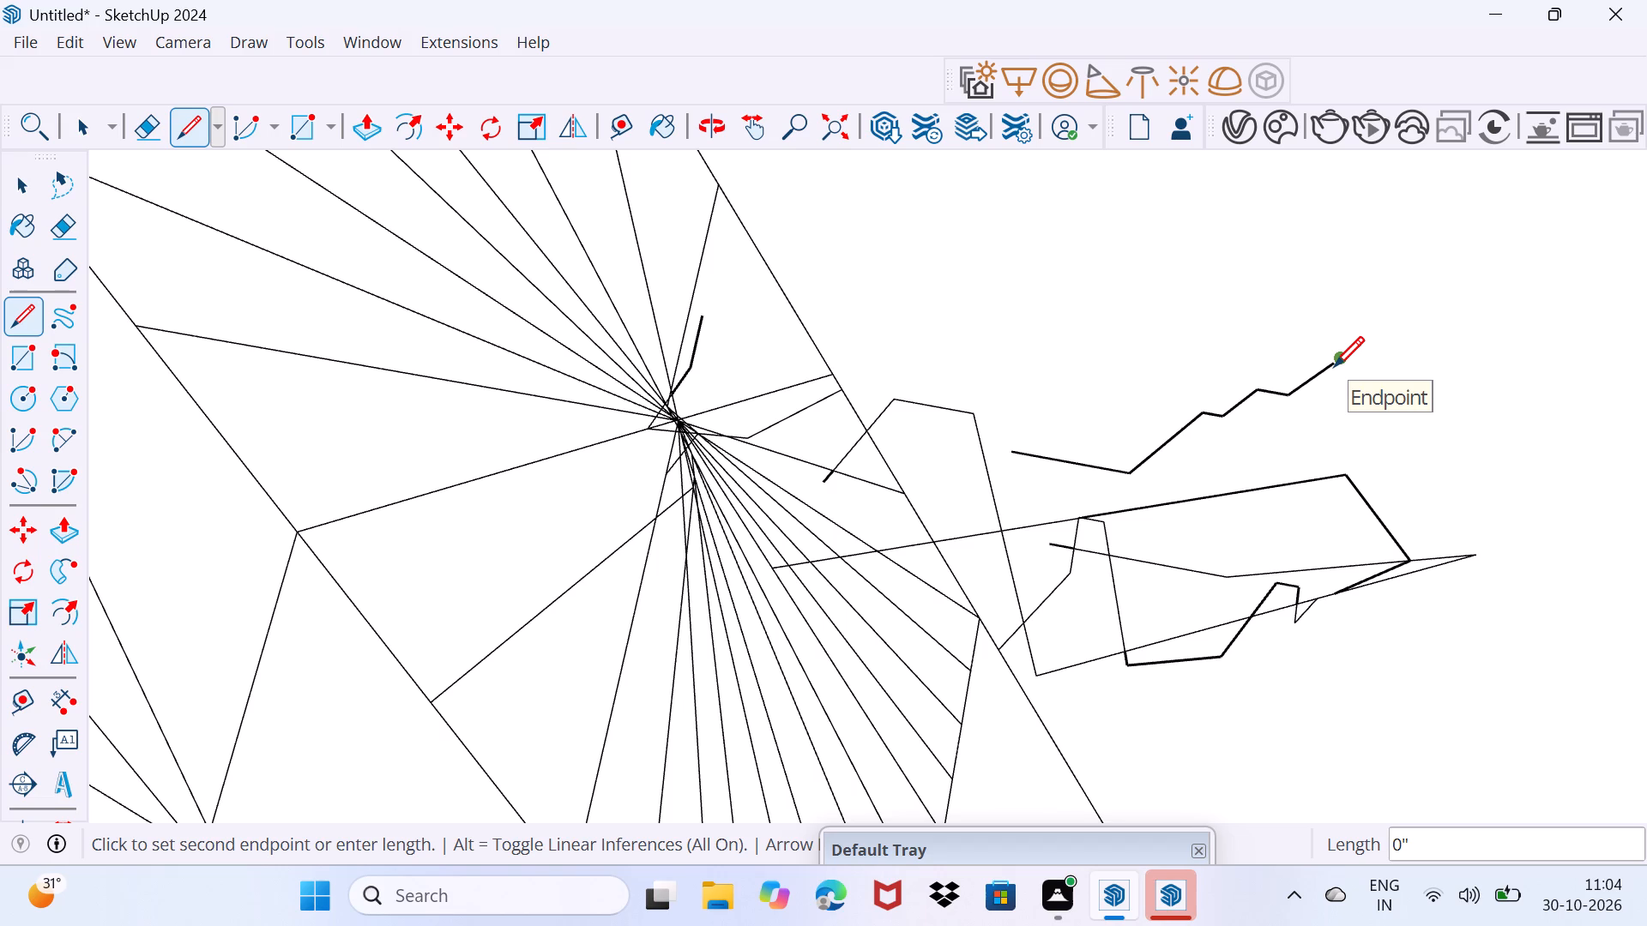
click(1334, 366)
click(1353, 344)
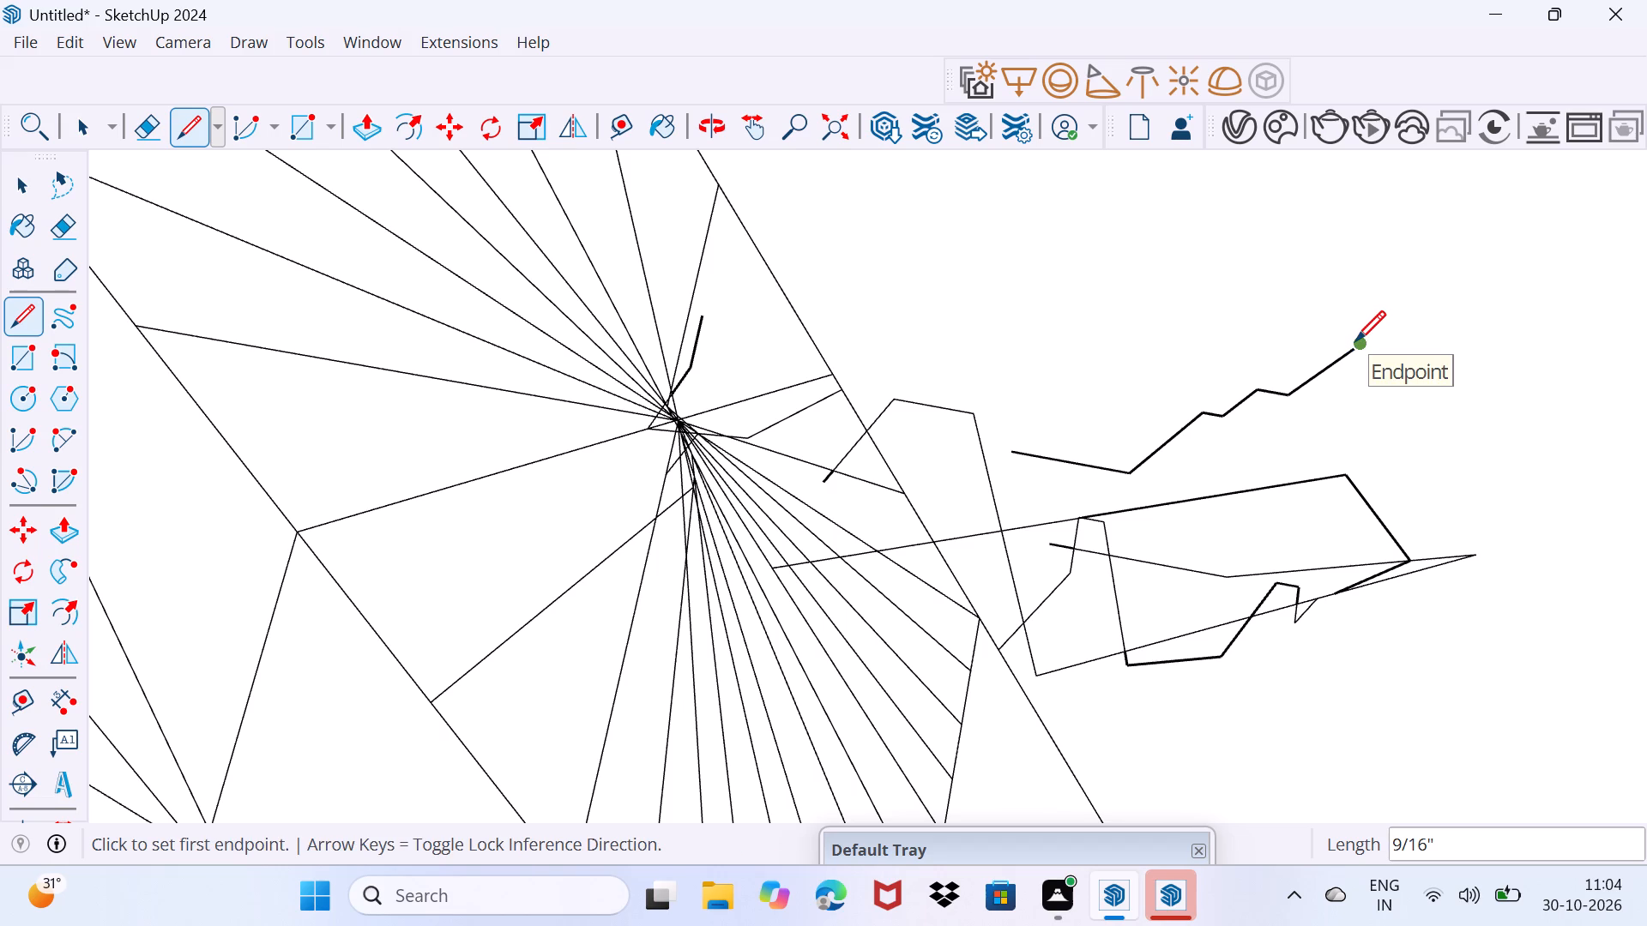
click(1355, 340)
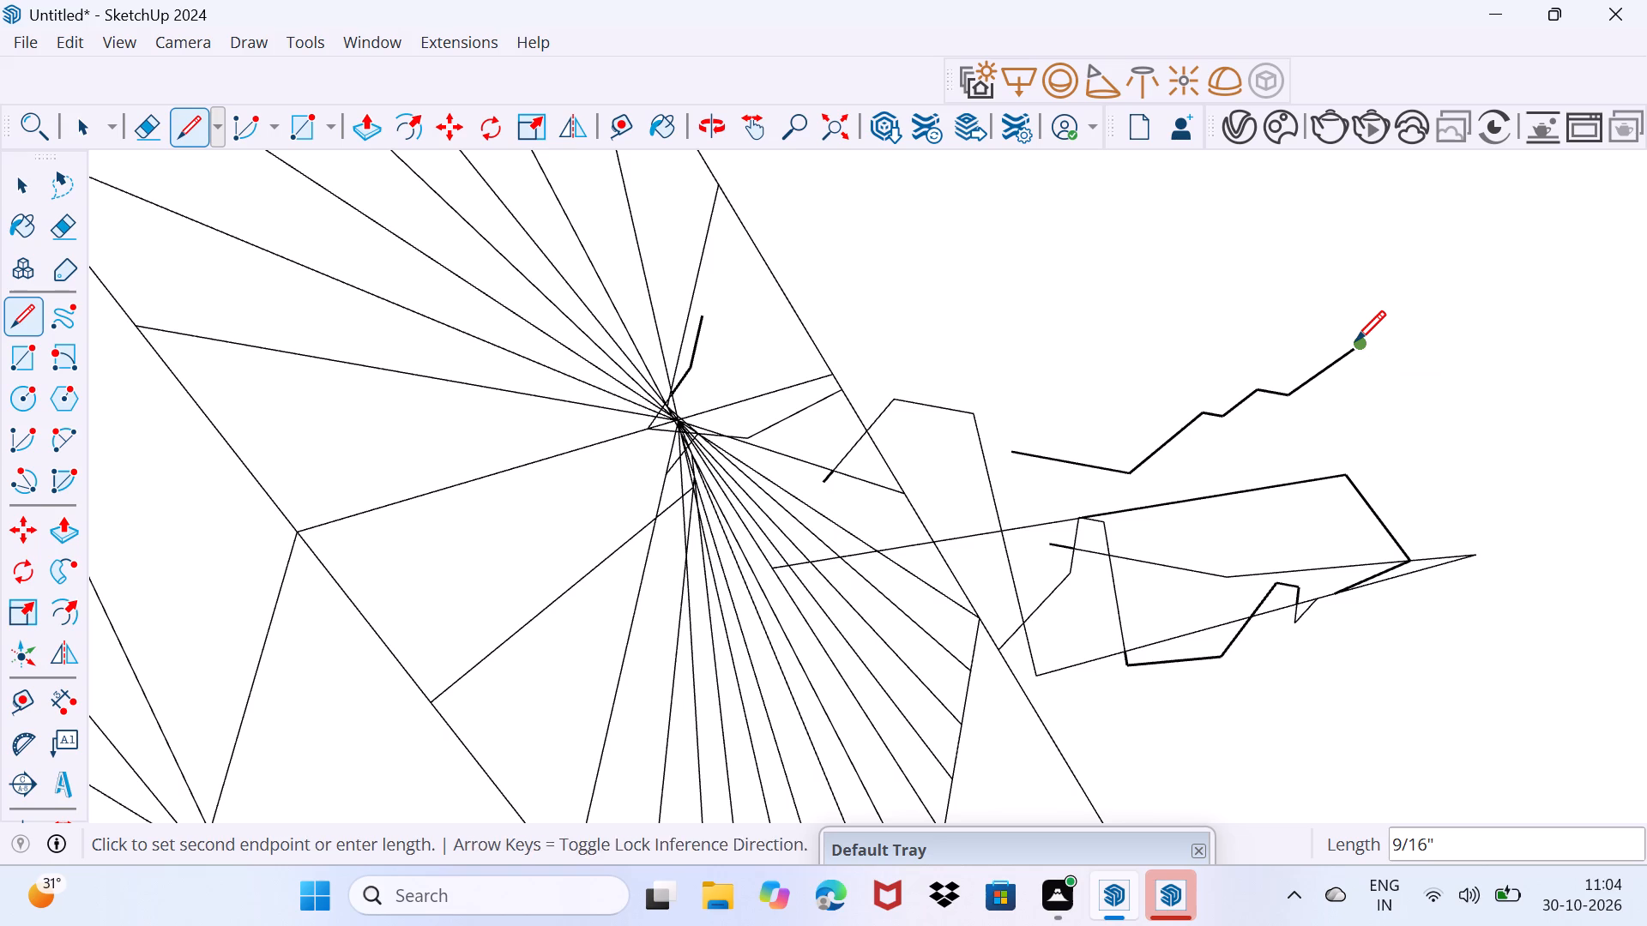
click(1389, 285)
click(1339, 365)
Draw a line about 1 1/8" long over the rising path up to the narrow triangle's lower corner.
click(1317, 400)
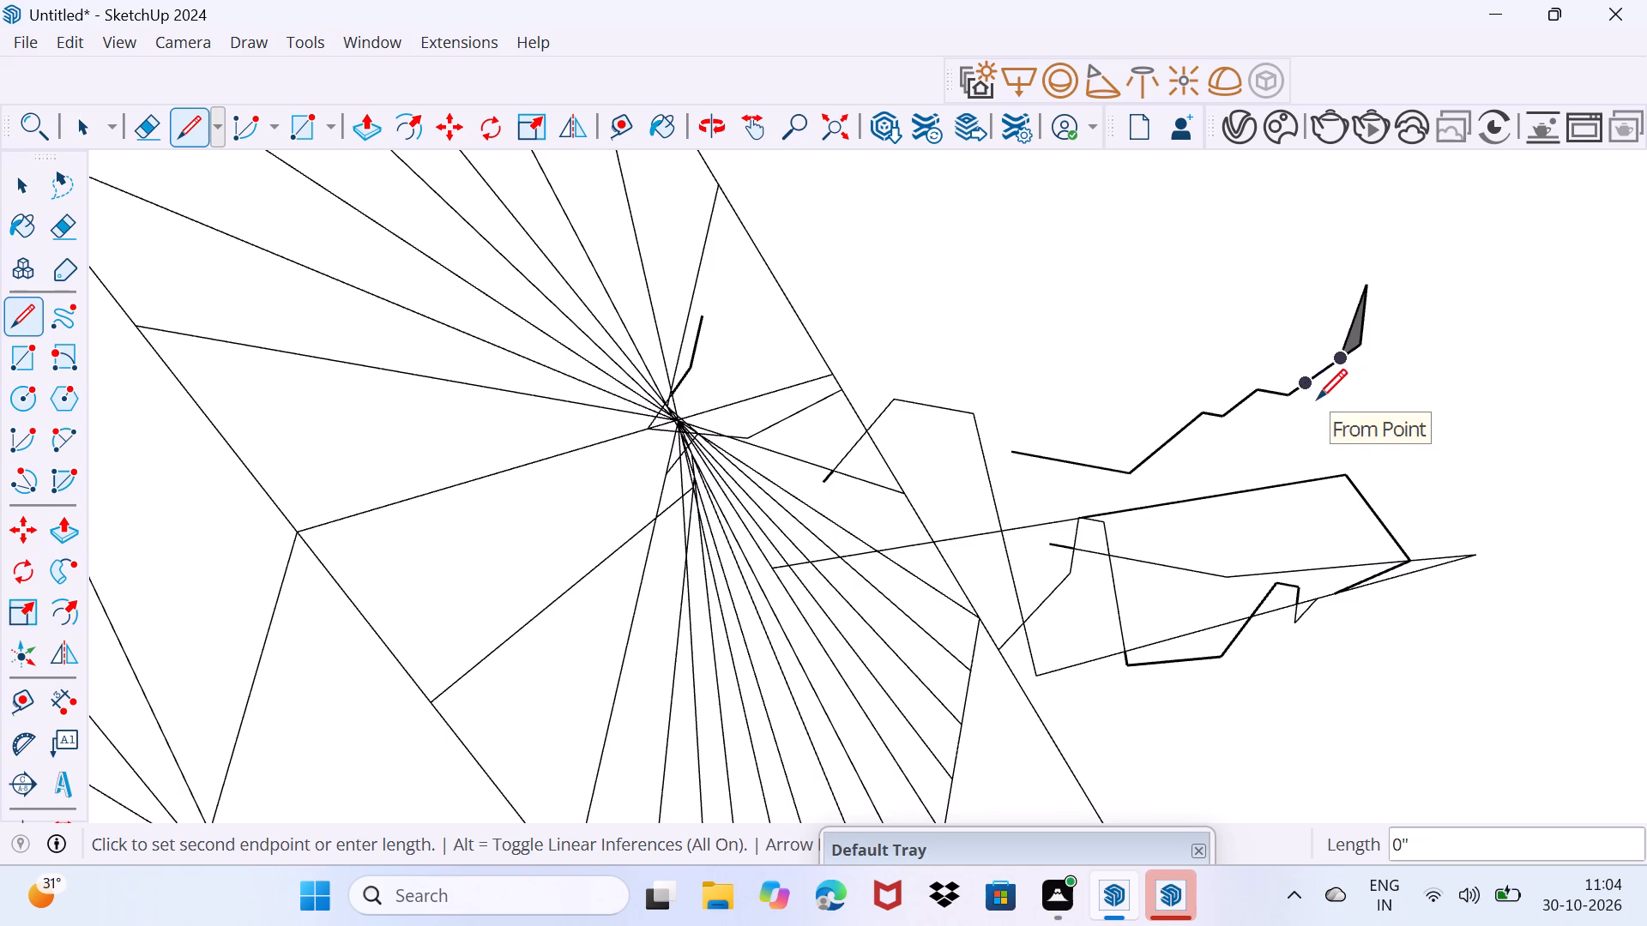
click(1317, 399)
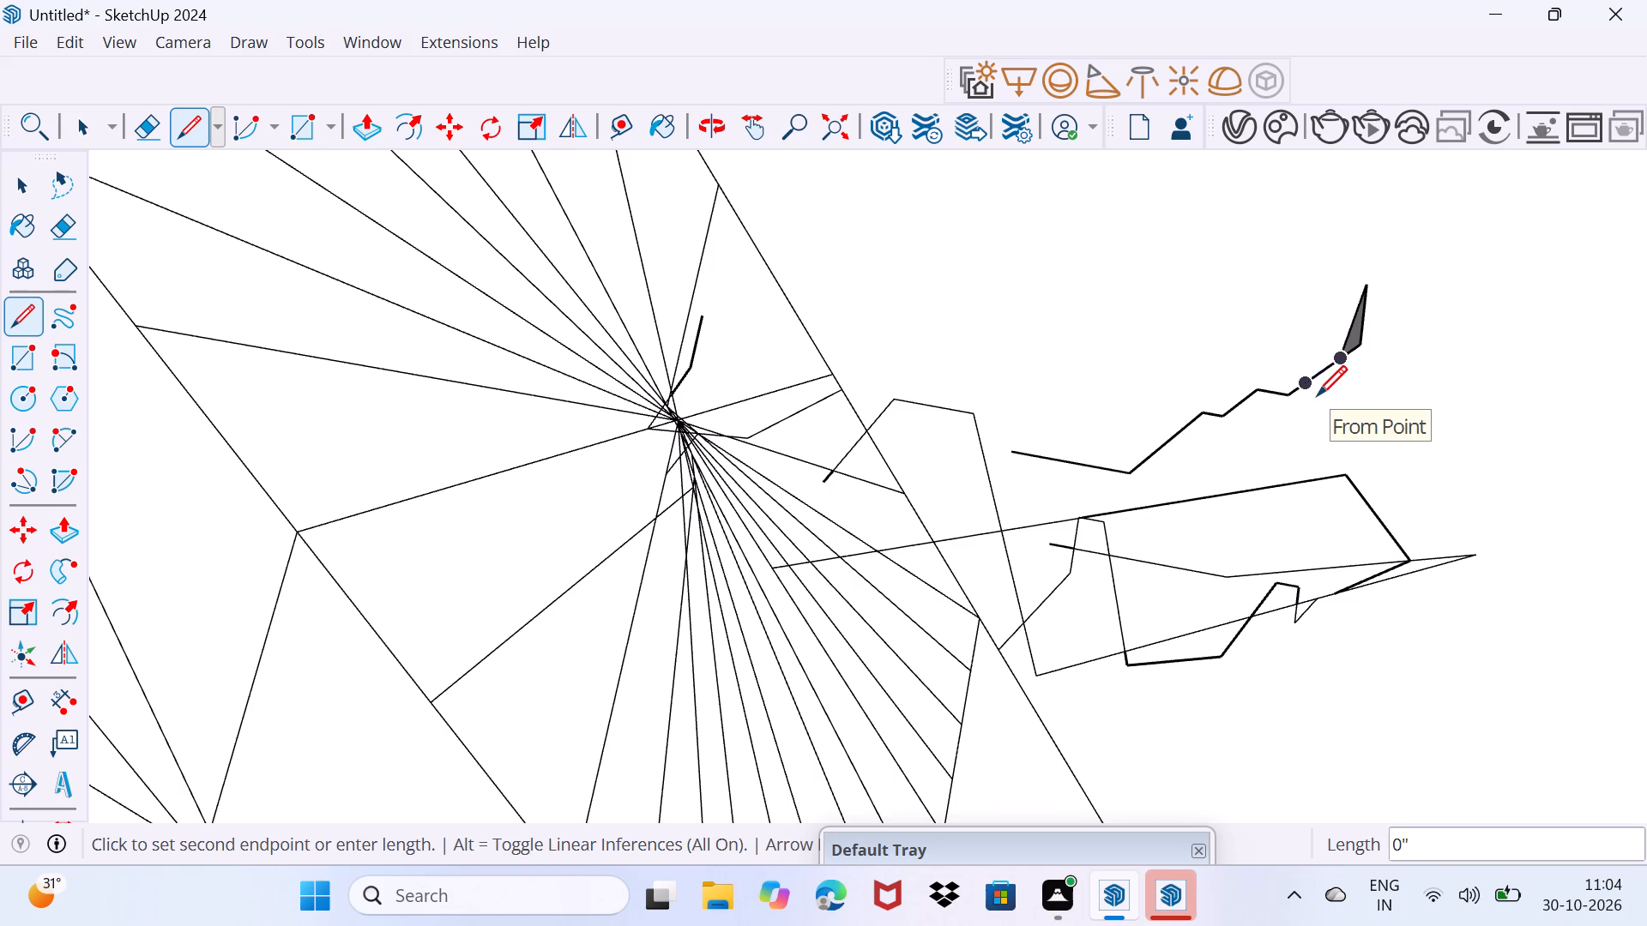
click(1317, 395)
click(1333, 363)
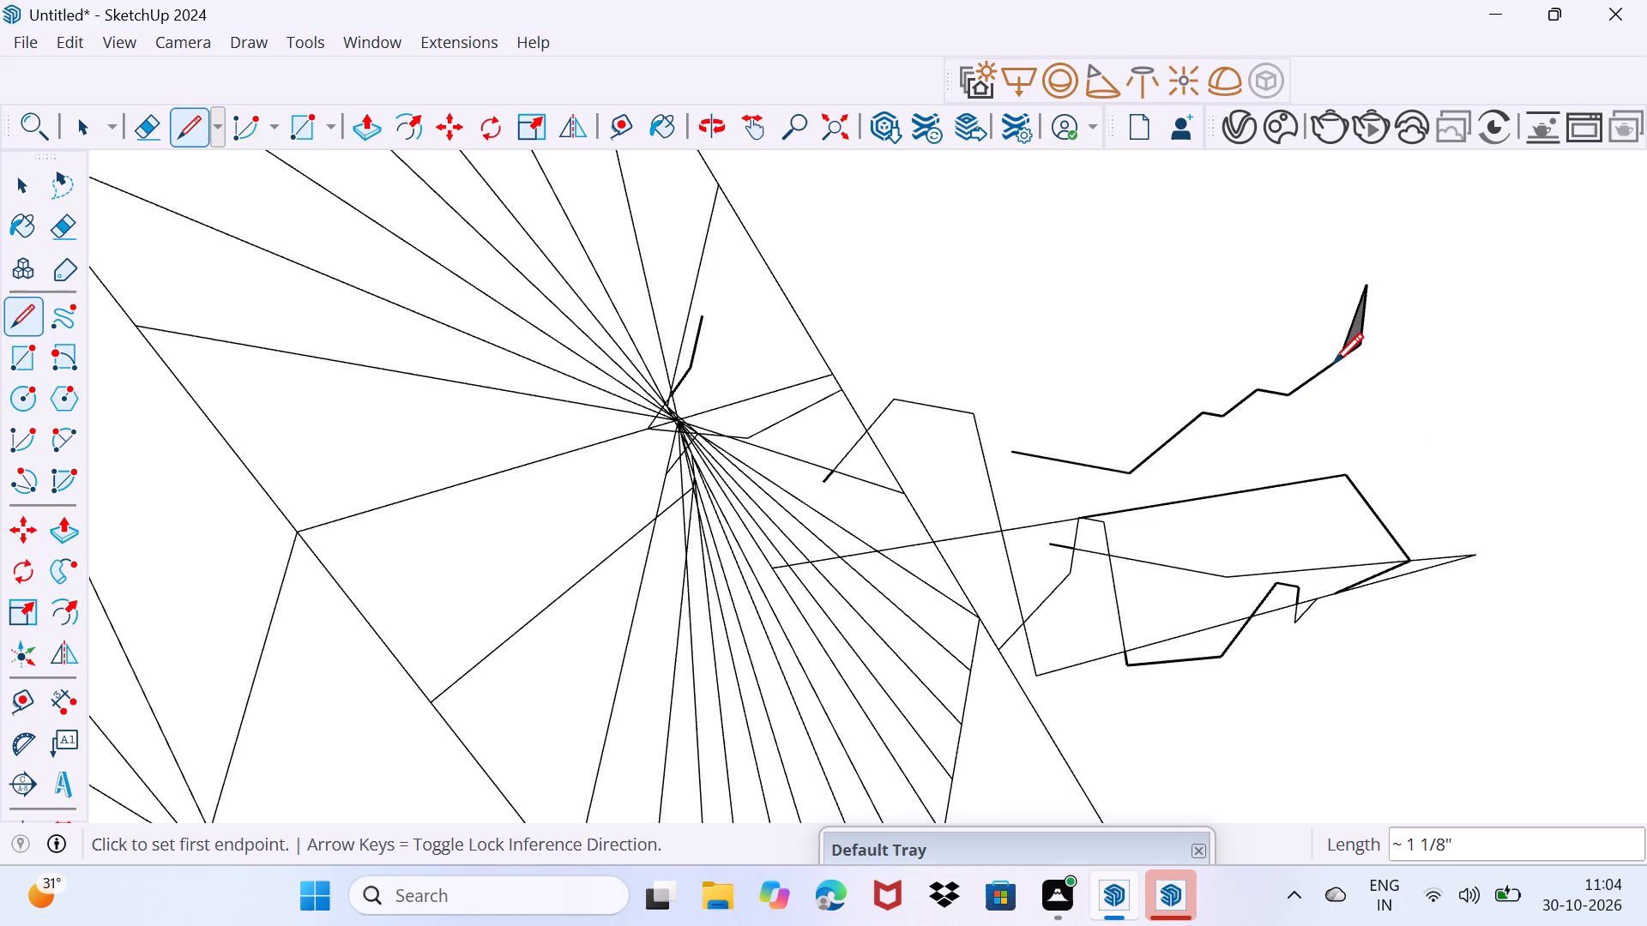
Draw a line from the narrow triangle's lower corner down to the freehand outline, and continue it diagonally past the outline's pointed end.
click(1333, 363)
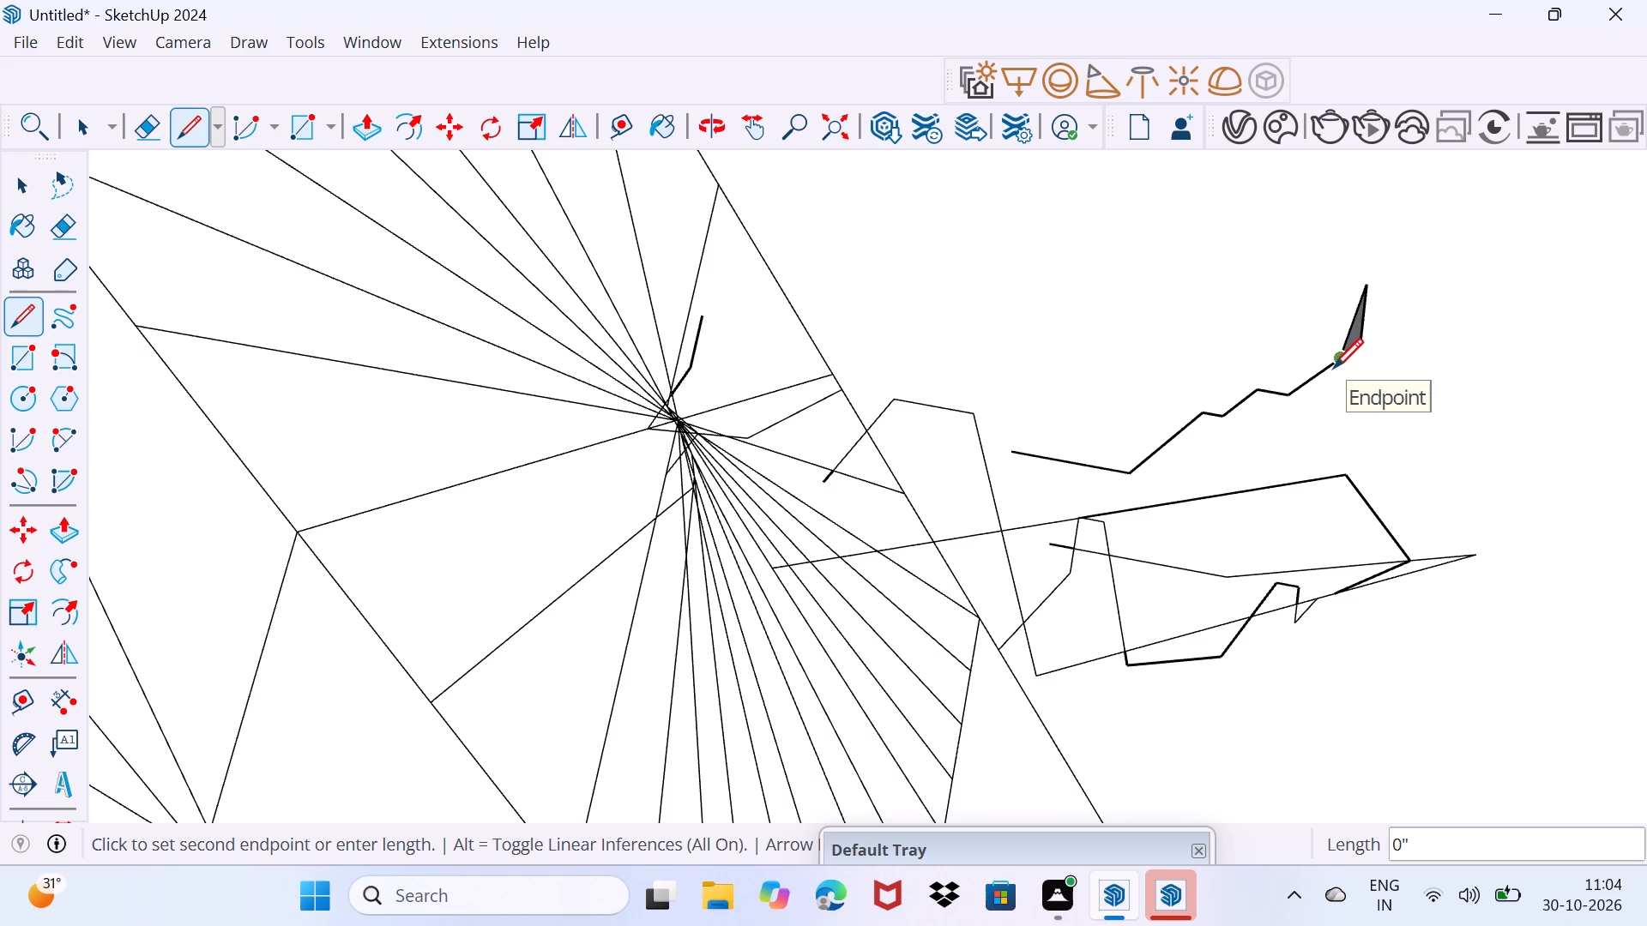
click(1333, 368)
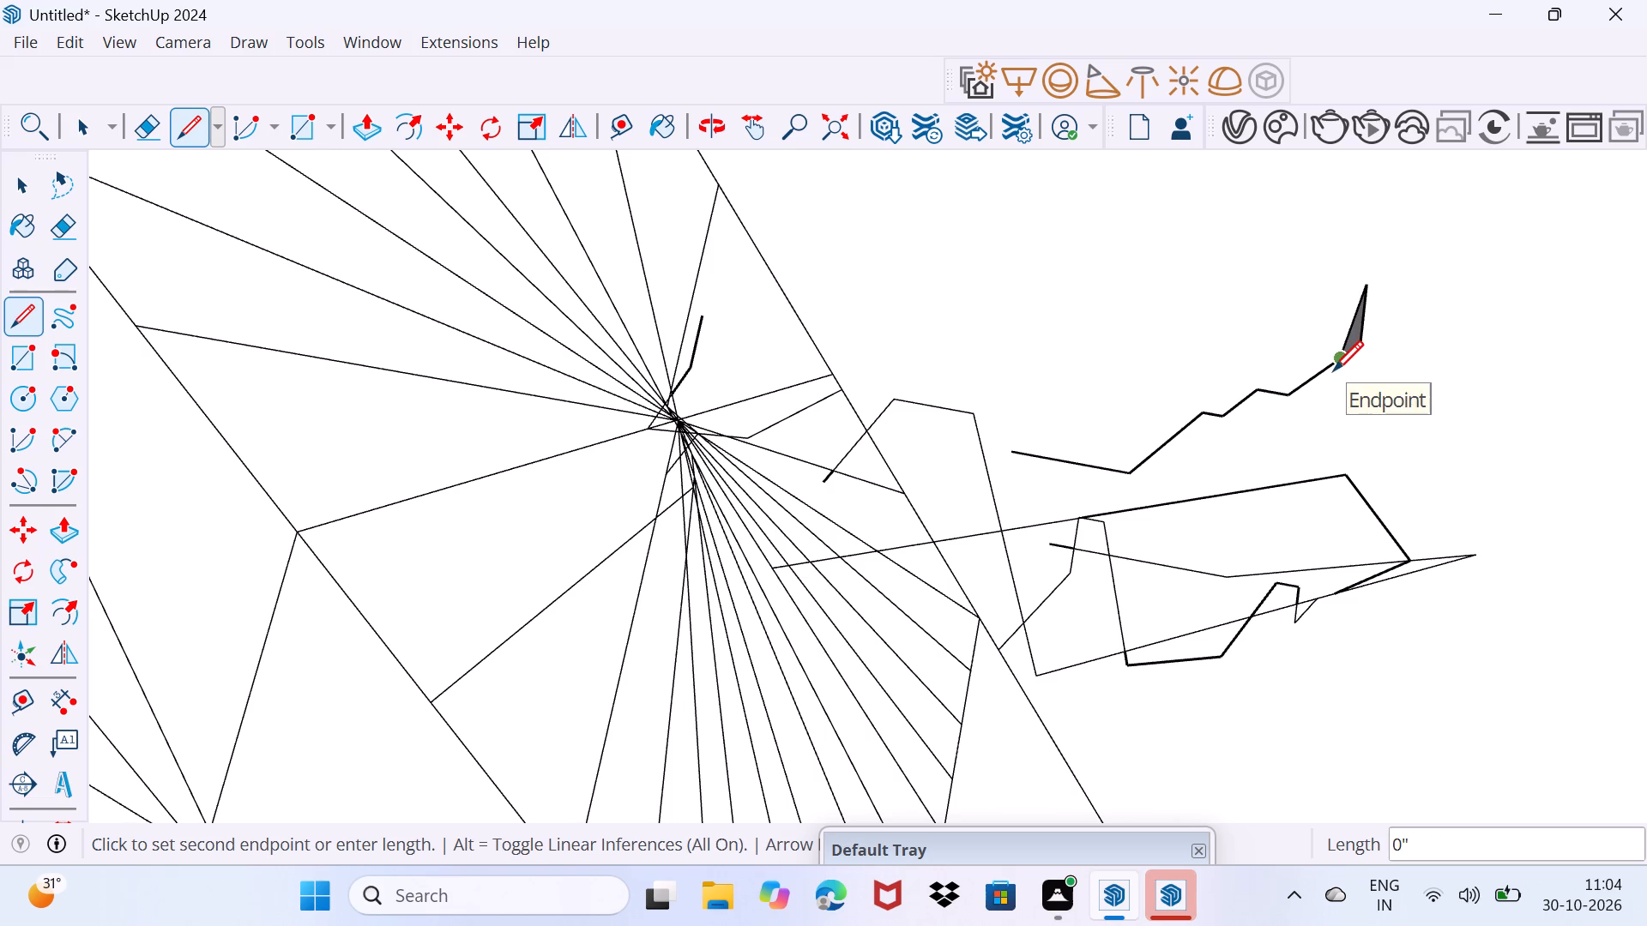
click(1333, 370)
click(1318, 493)
click(1328, 473)
click(1334, 472)
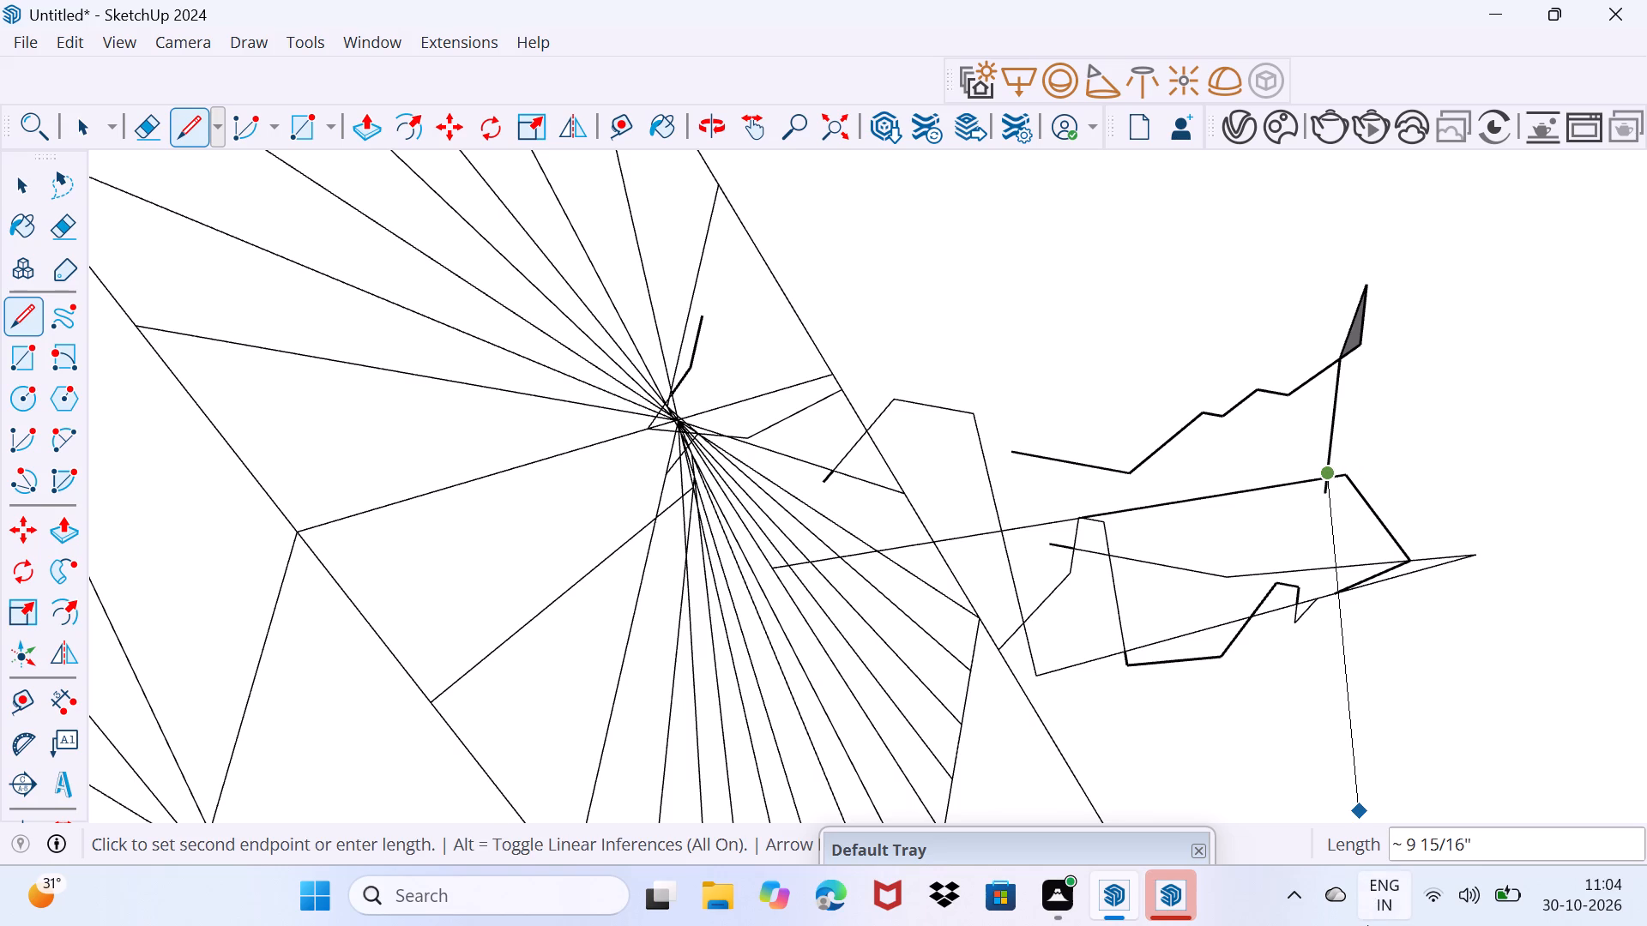
click(1508, 596)
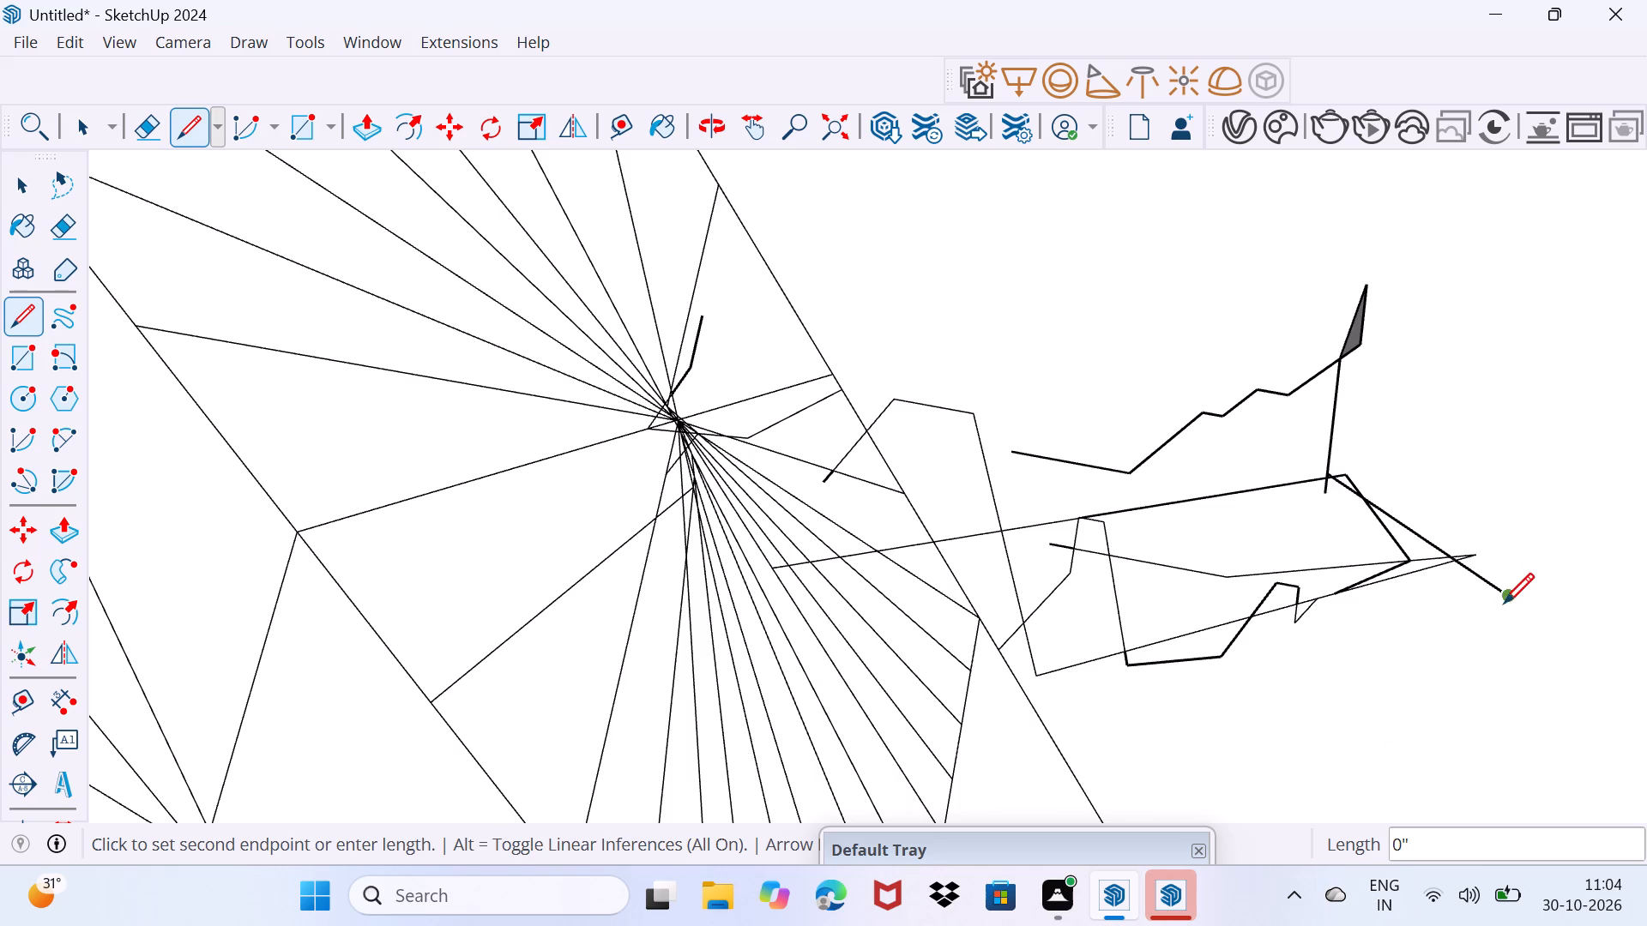
Draw a short upward segment from the lower end of the diagonal line beyond the outline's pointed end.
click(1500, 586)
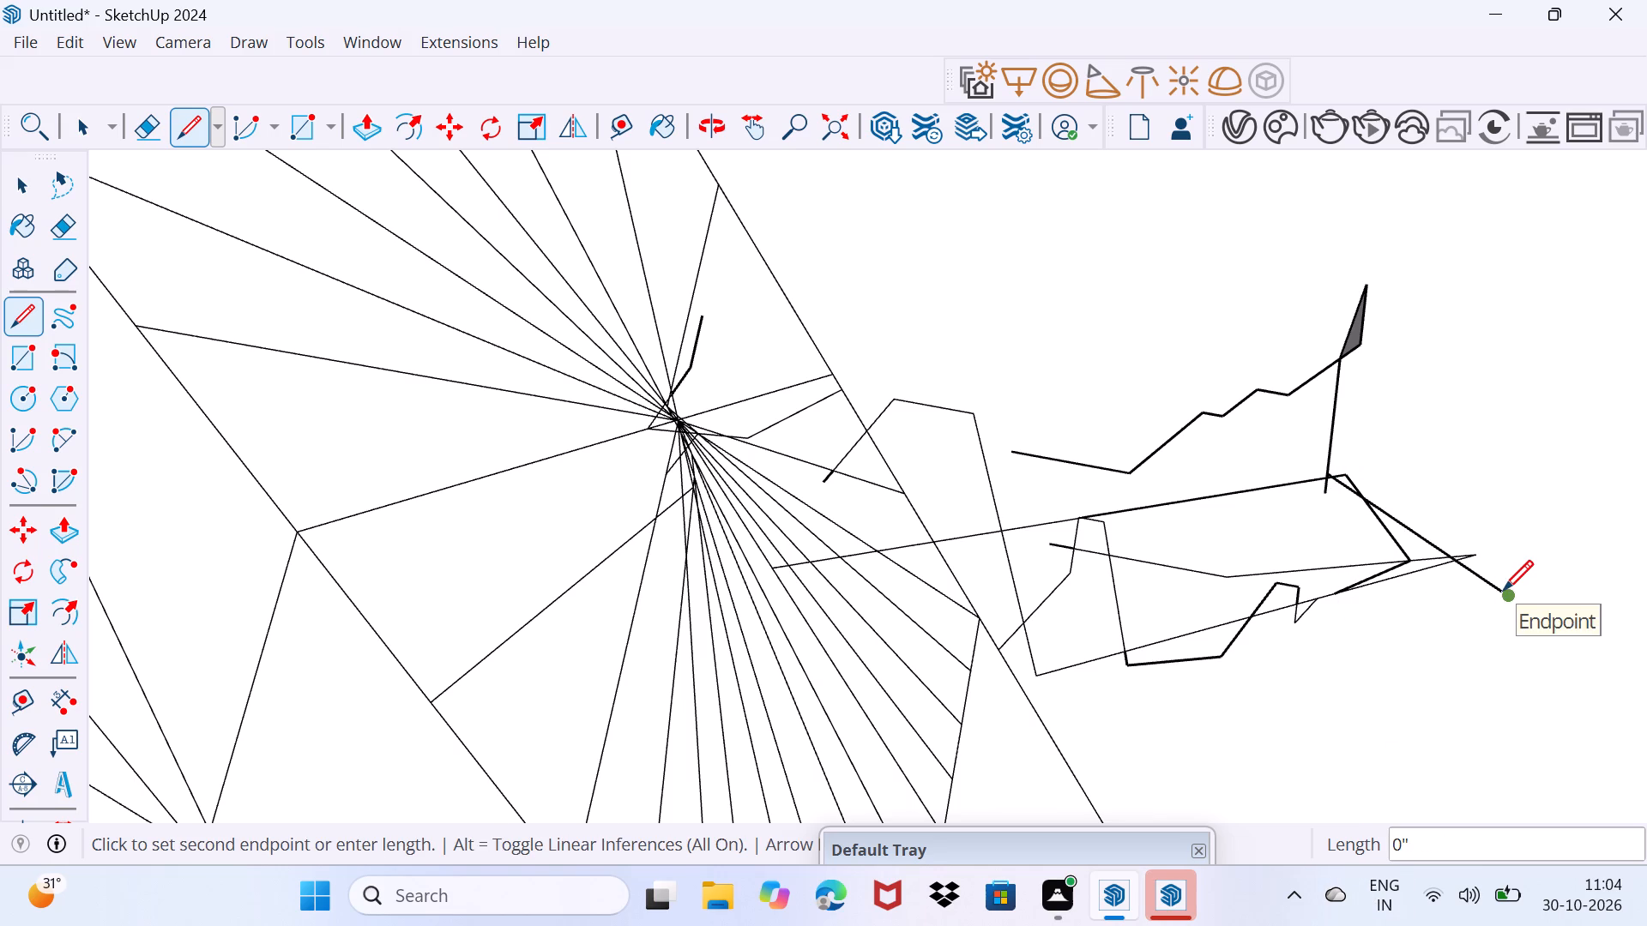
click(1503, 593)
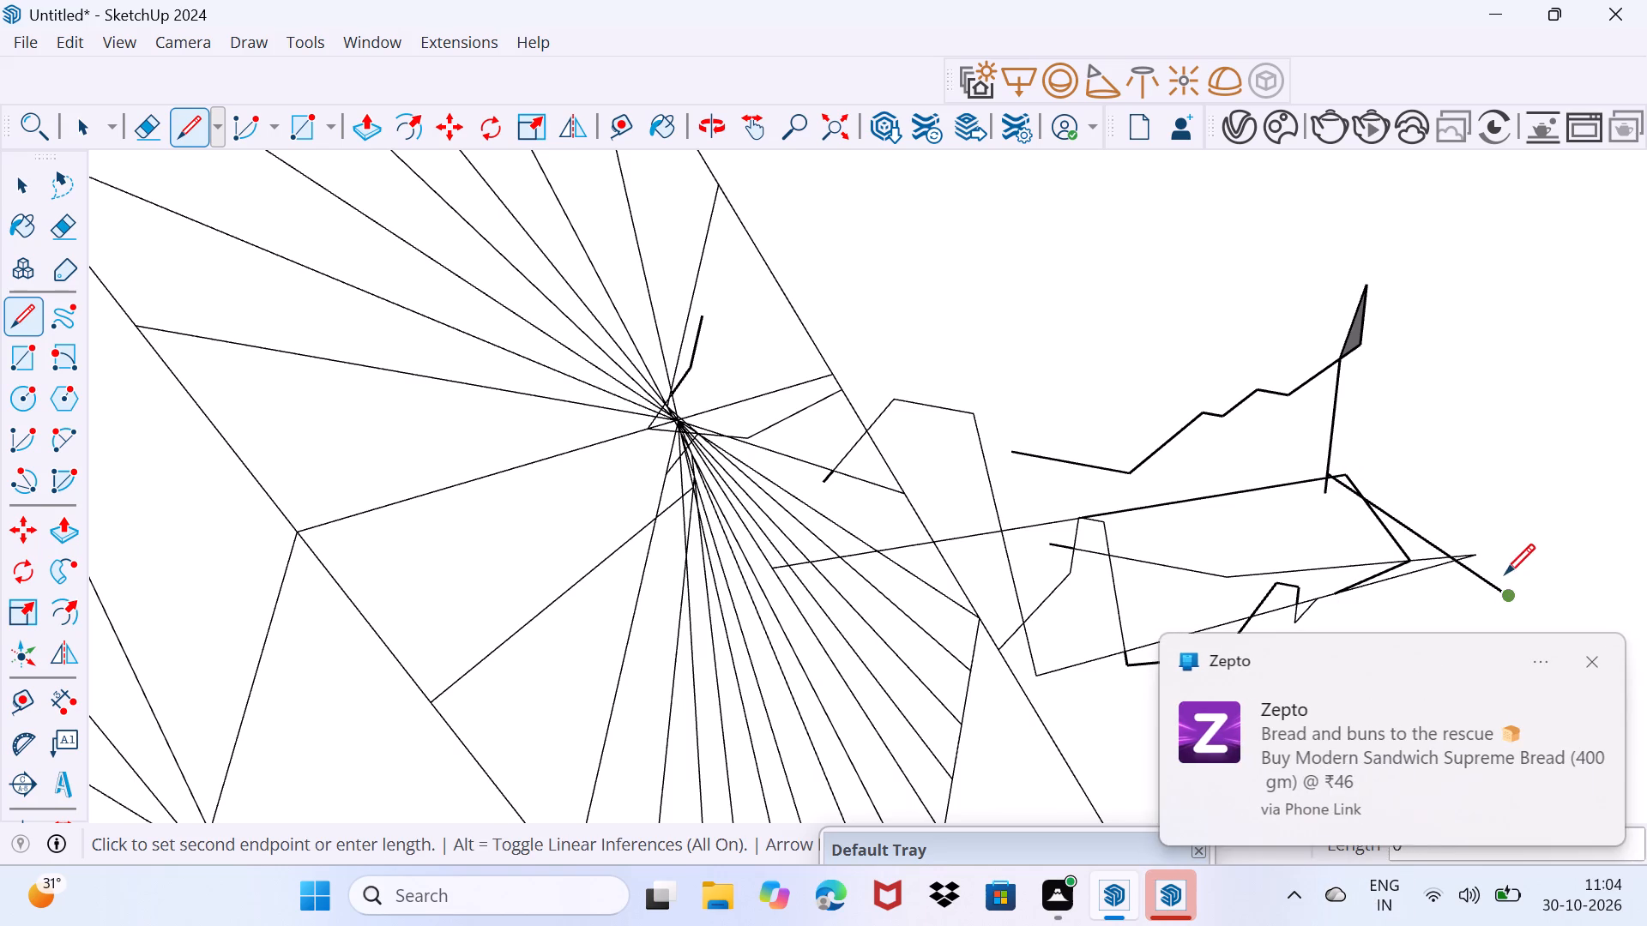
click(1512, 527)
Draw a line from the outline's pointed end down below its lower edge and back up to the diagonal line.
click(1481, 547)
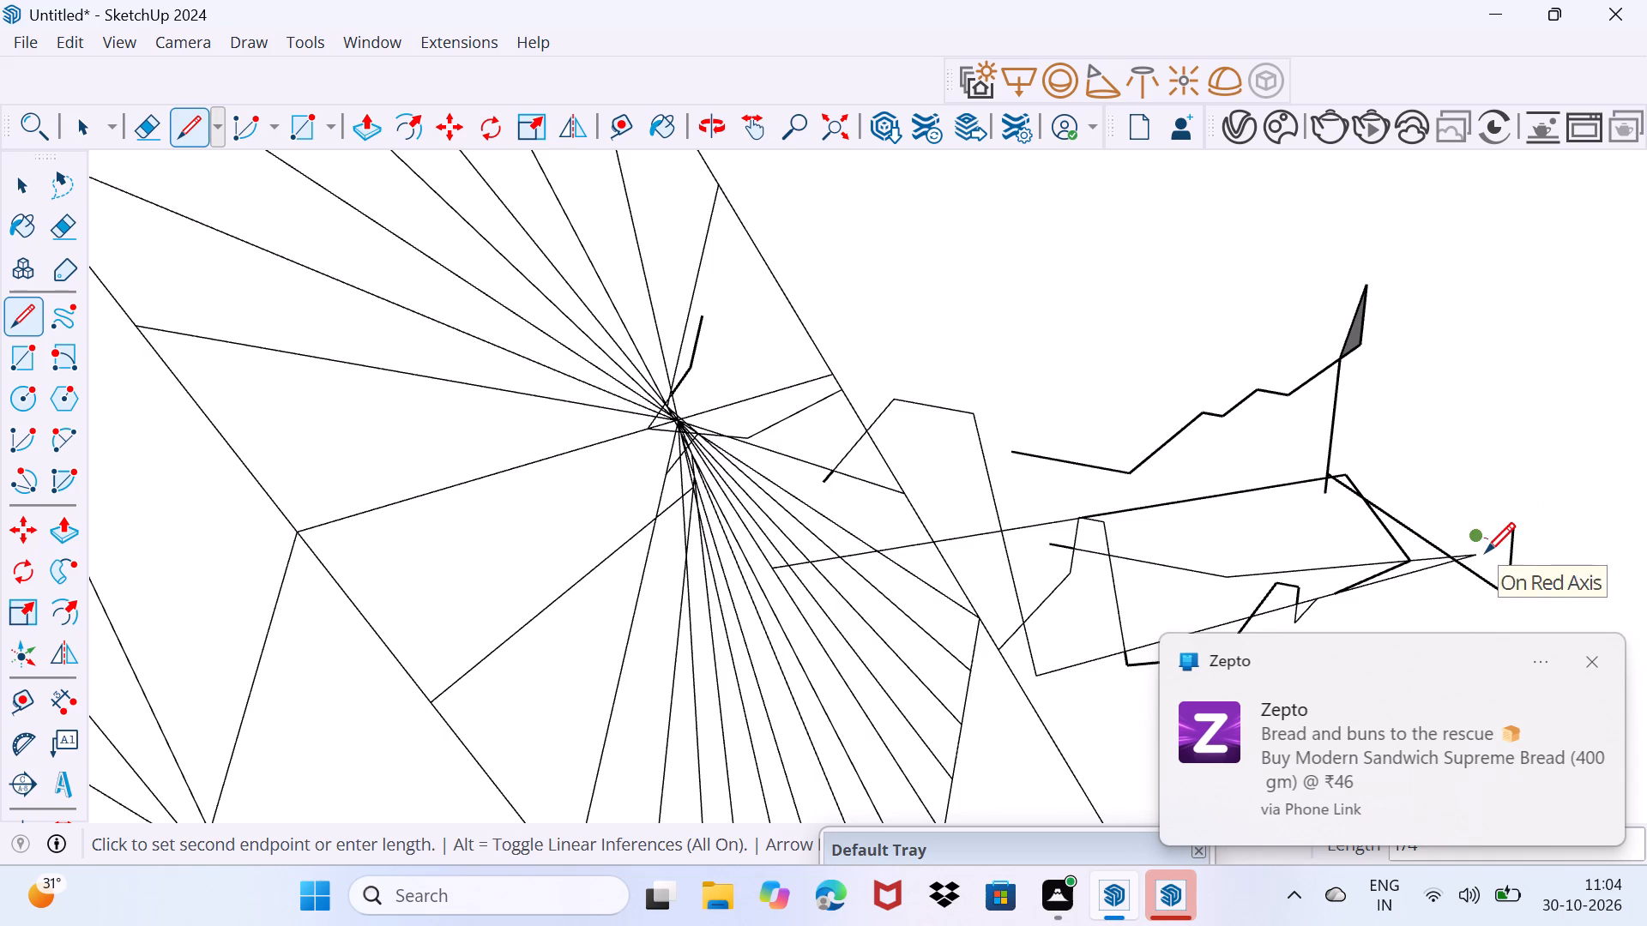
click(1485, 553)
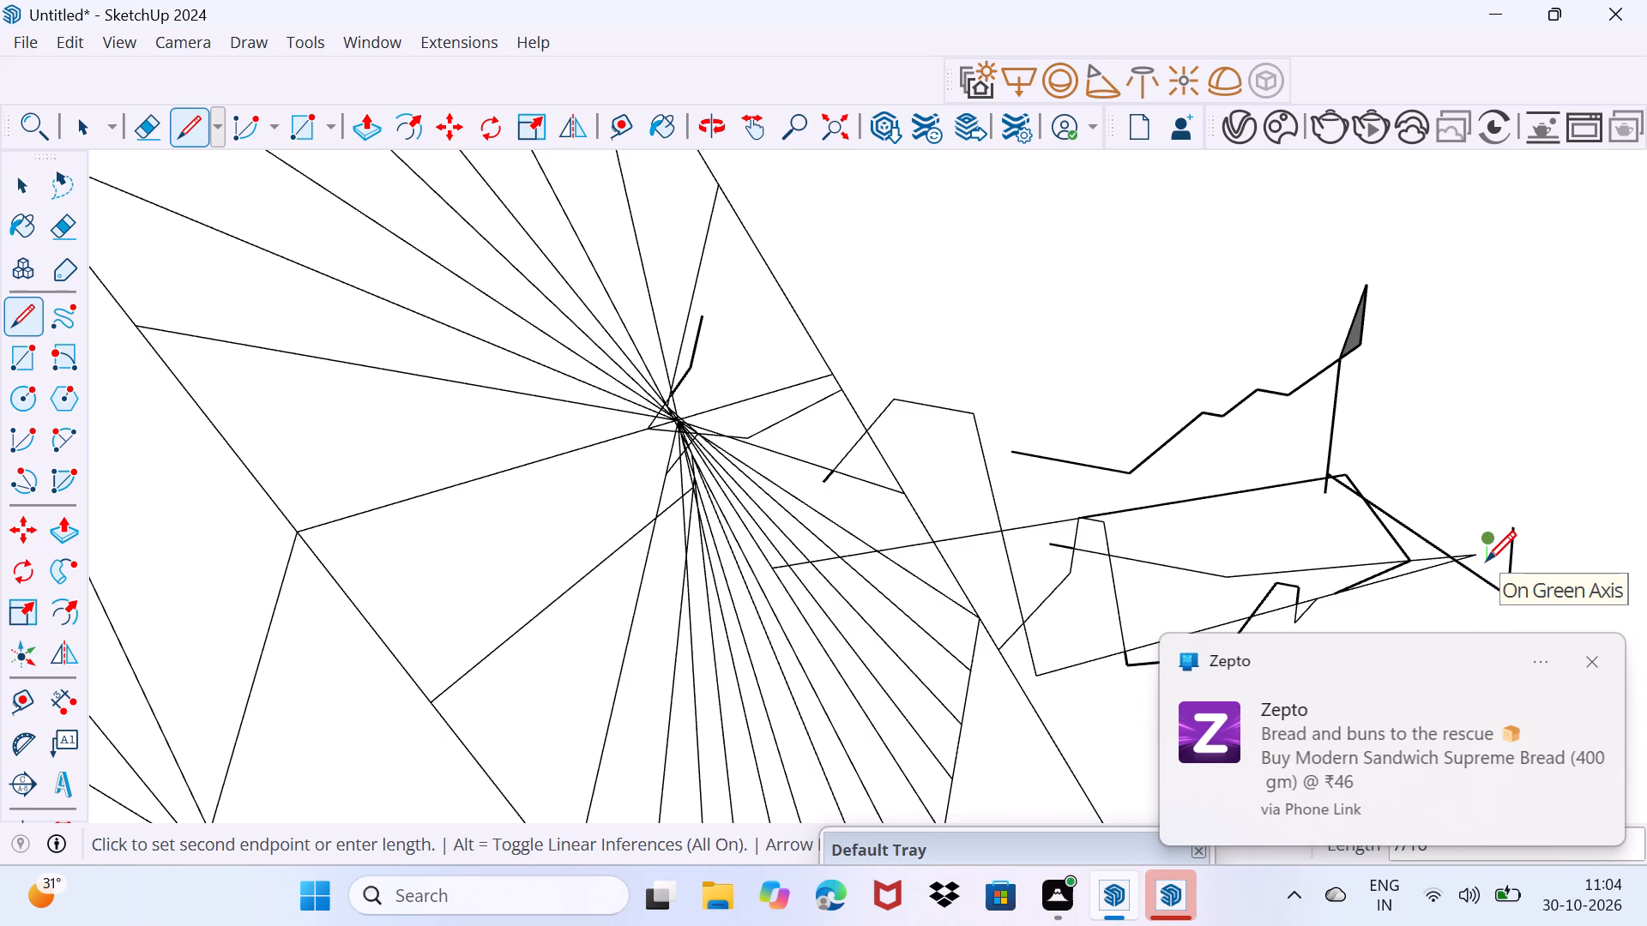
click(1470, 550)
click(1415, 598)
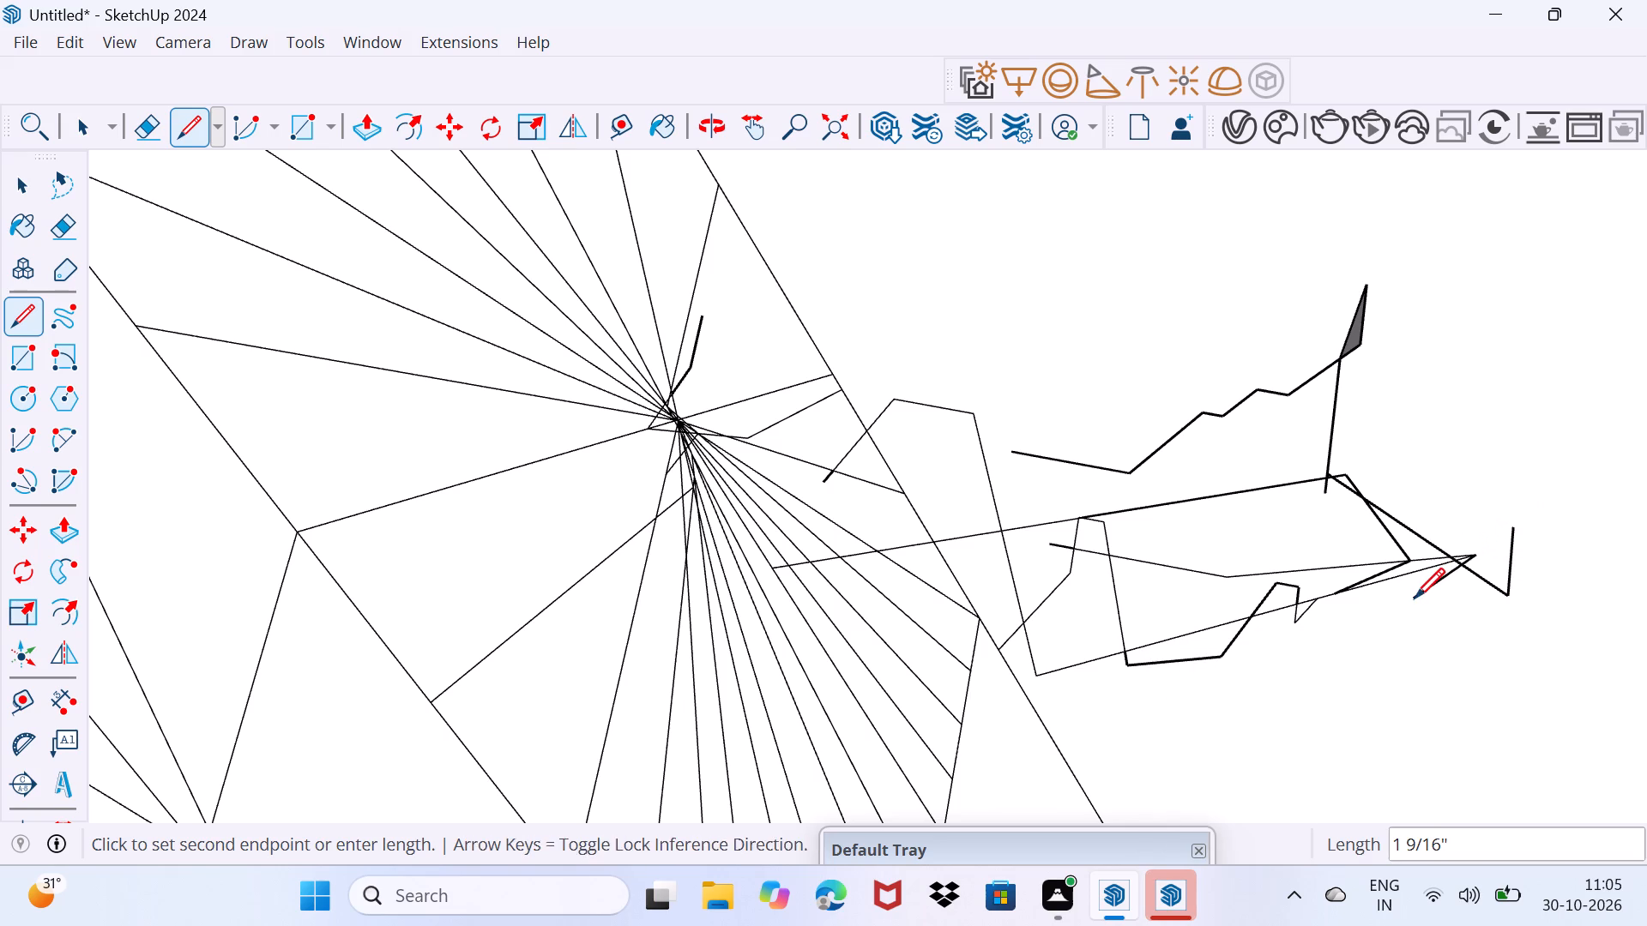
click(1423, 585)
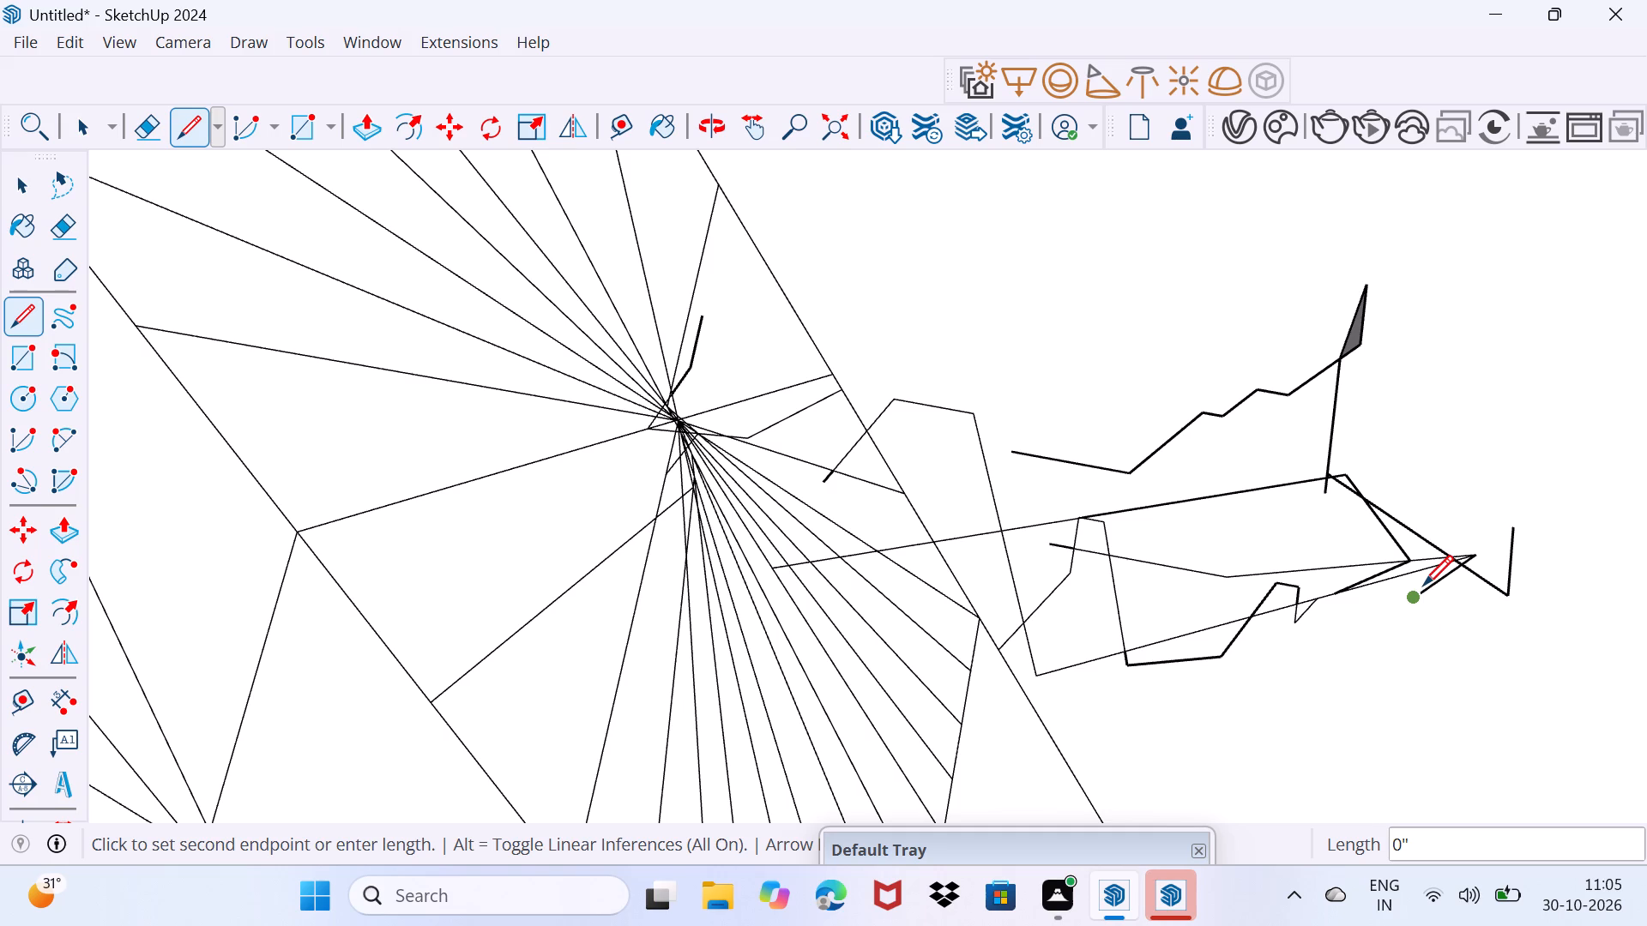
click(1423, 585)
click(1436, 552)
click(1439, 549)
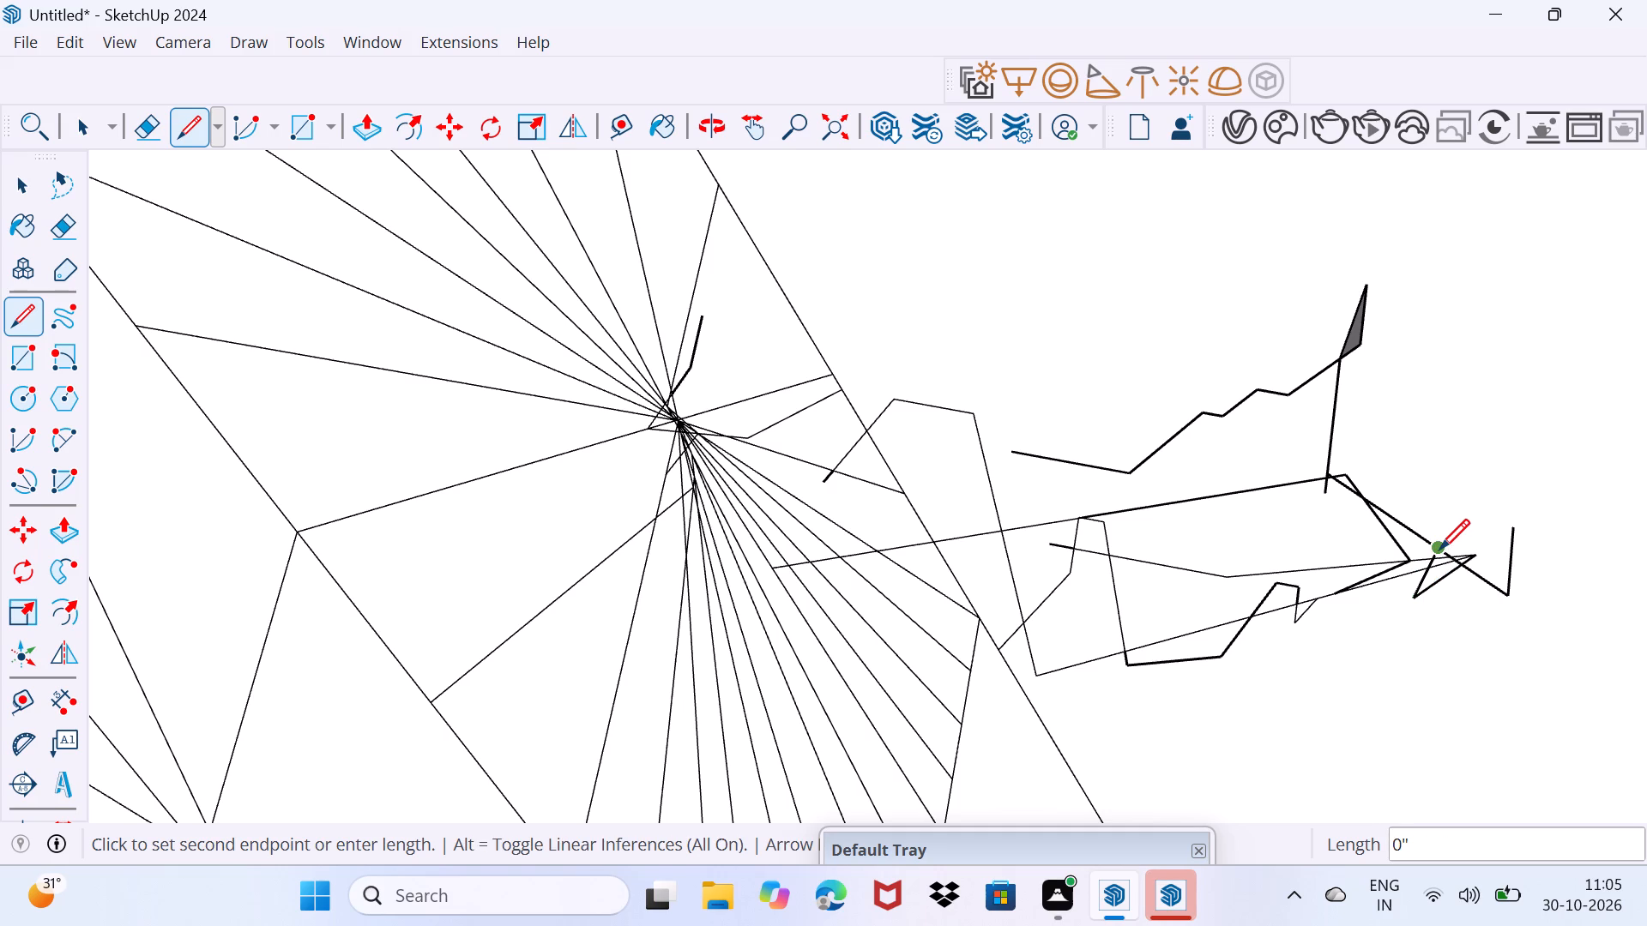
click(1439, 549)
Continue the stroke to the outline's lower edge, drop slightly below it, and cross about 2 15/16" to the upper edge.
click(1348, 594)
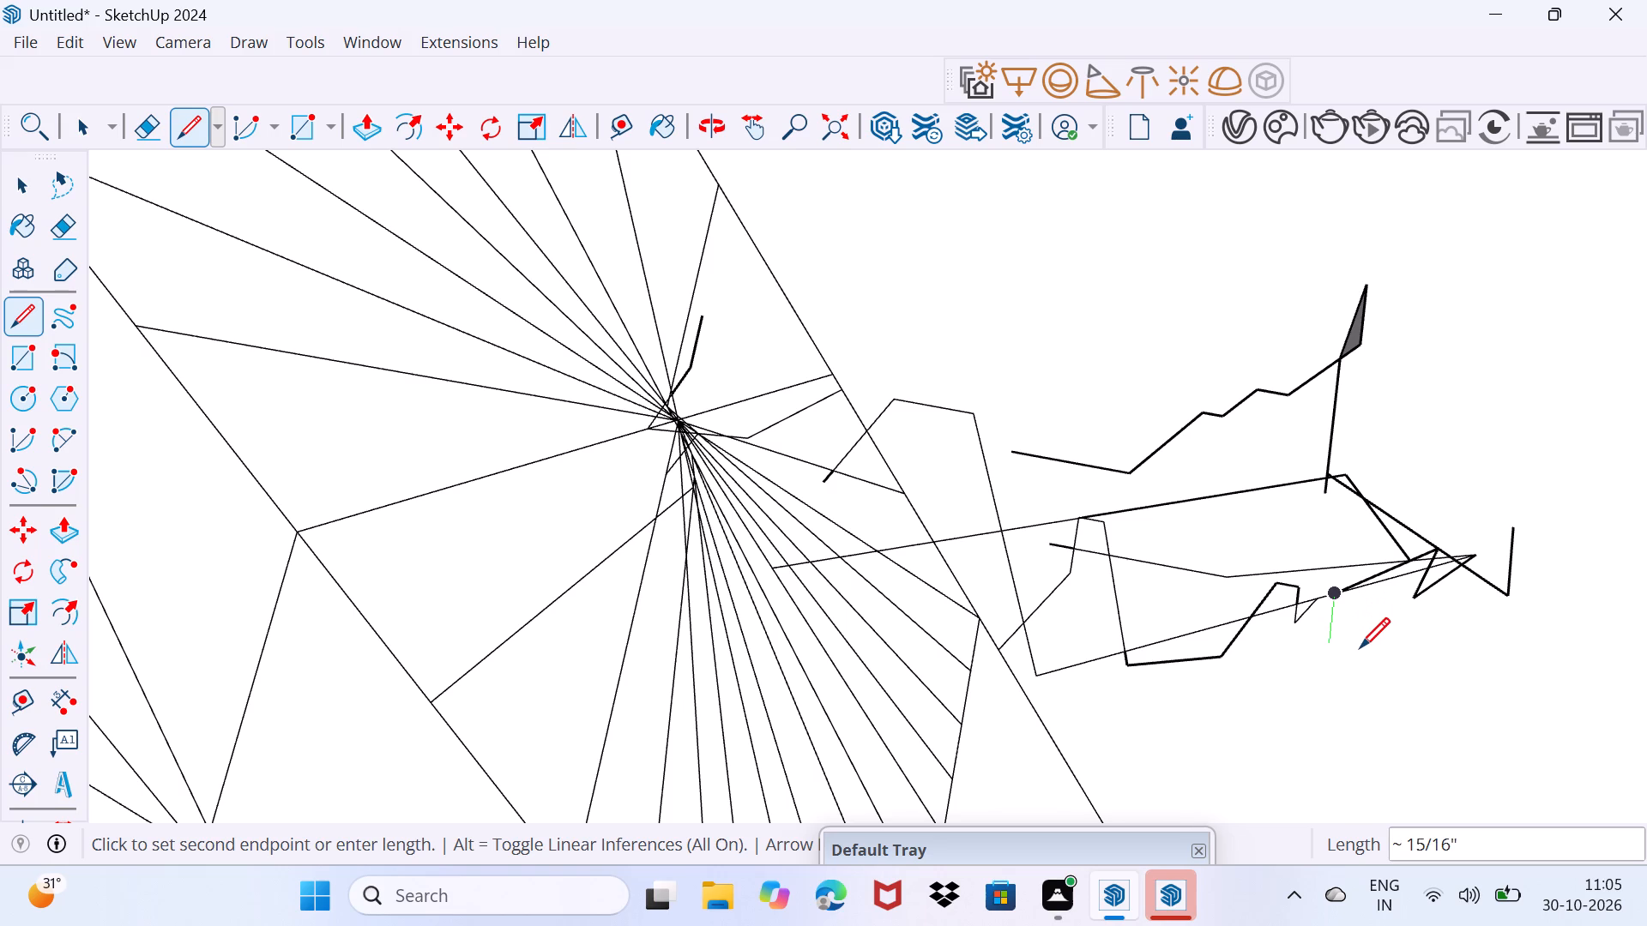
click(1363, 631)
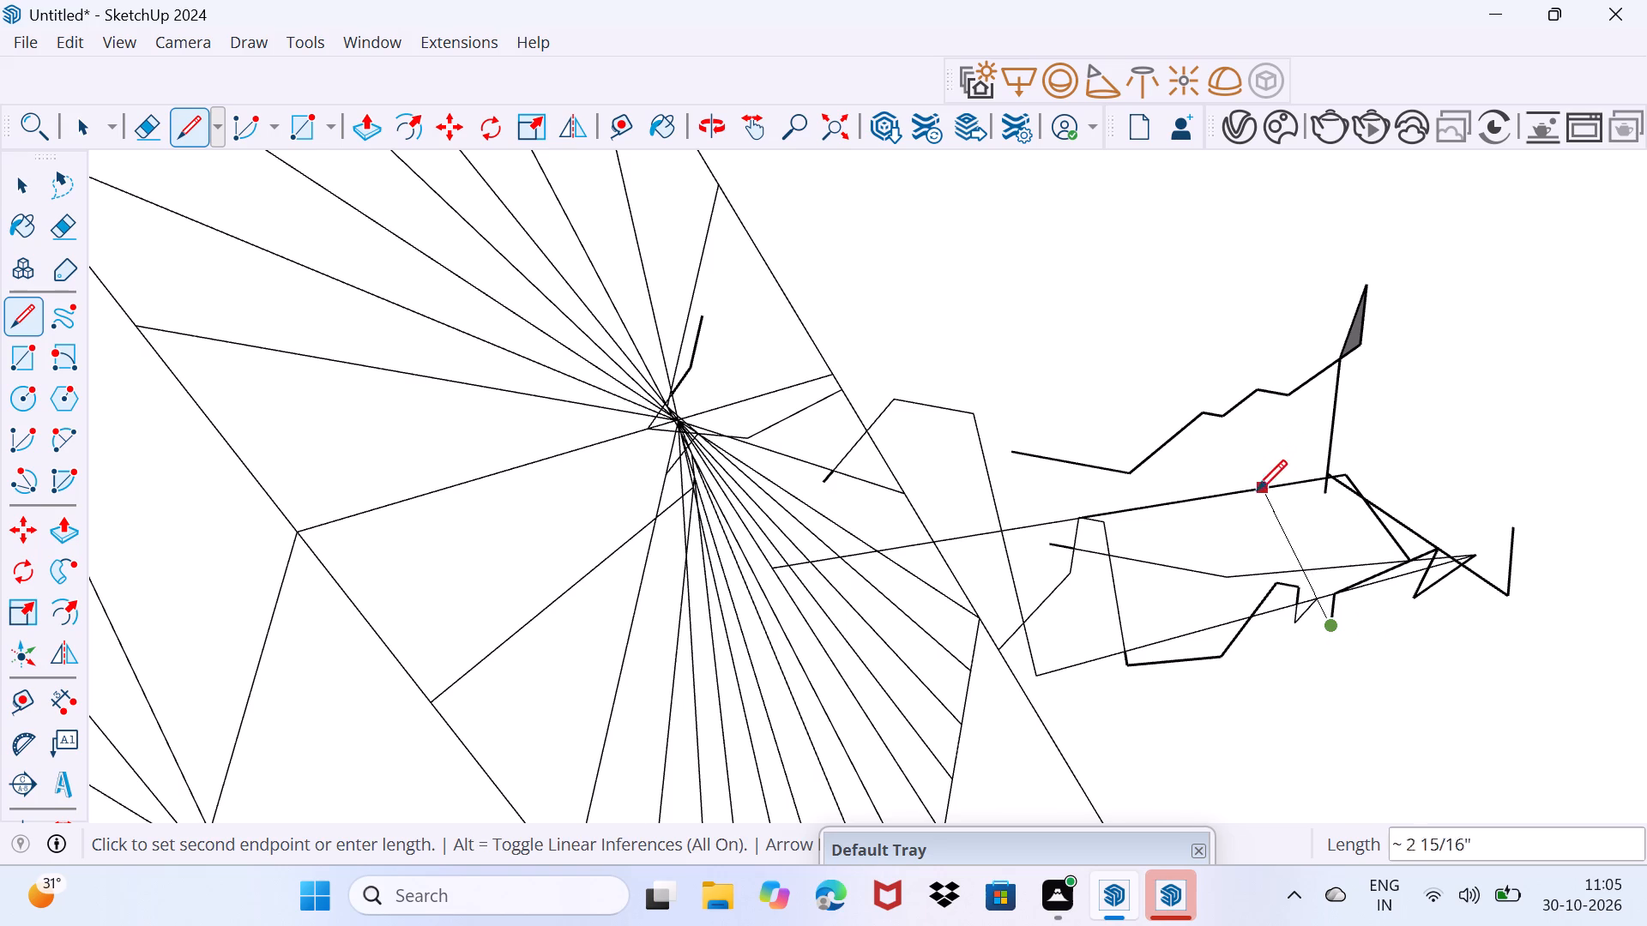
click(1256, 490)
Draw a small spike about 11/16" high on the nearly level stroke inside the outline.
click(1195, 565)
click(1215, 539)
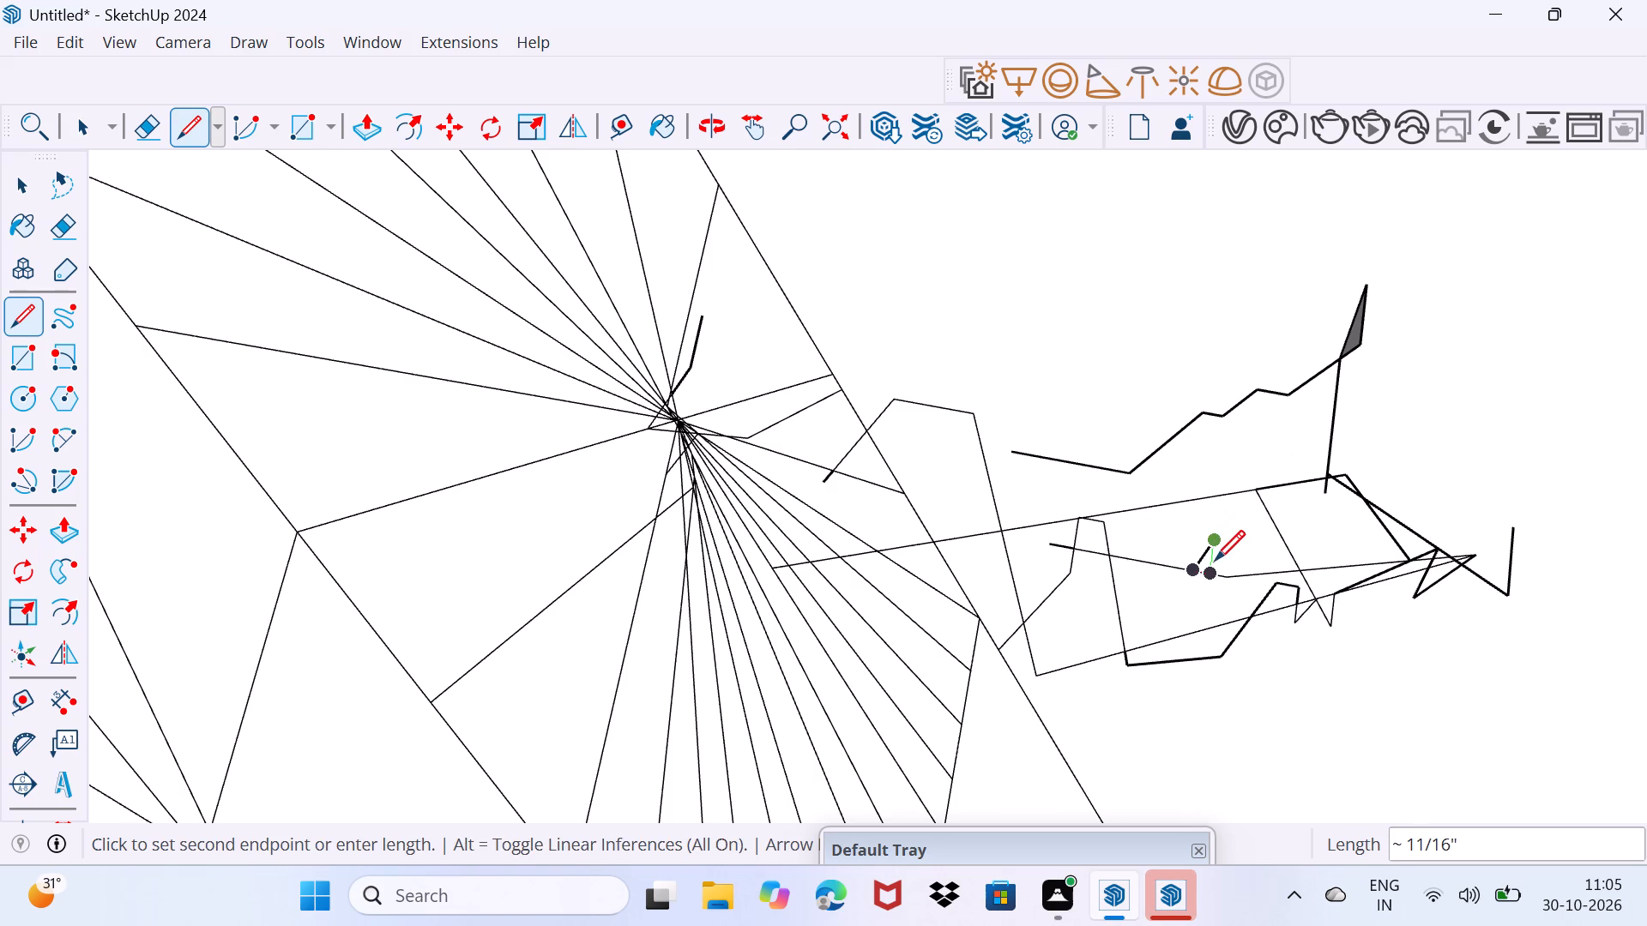
click(1215, 564)
Draw a bent path from below the small spike up to the level stroke, then back to the outline's upper edge.
click(1213, 611)
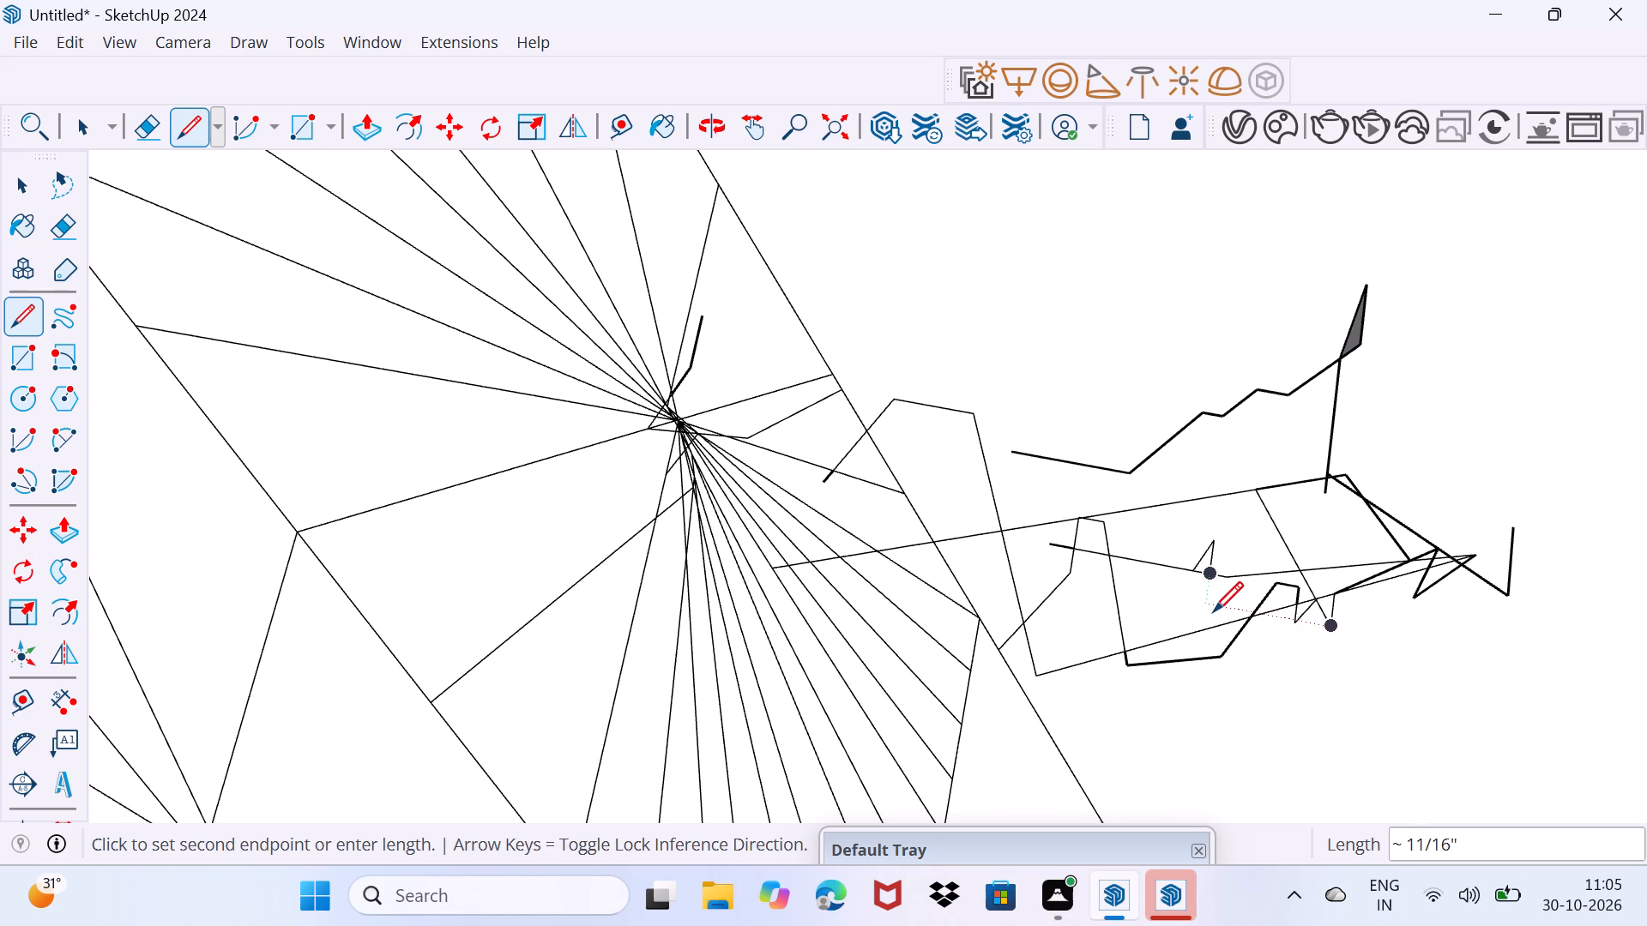
click(1213, 611)
click(1214, 610)
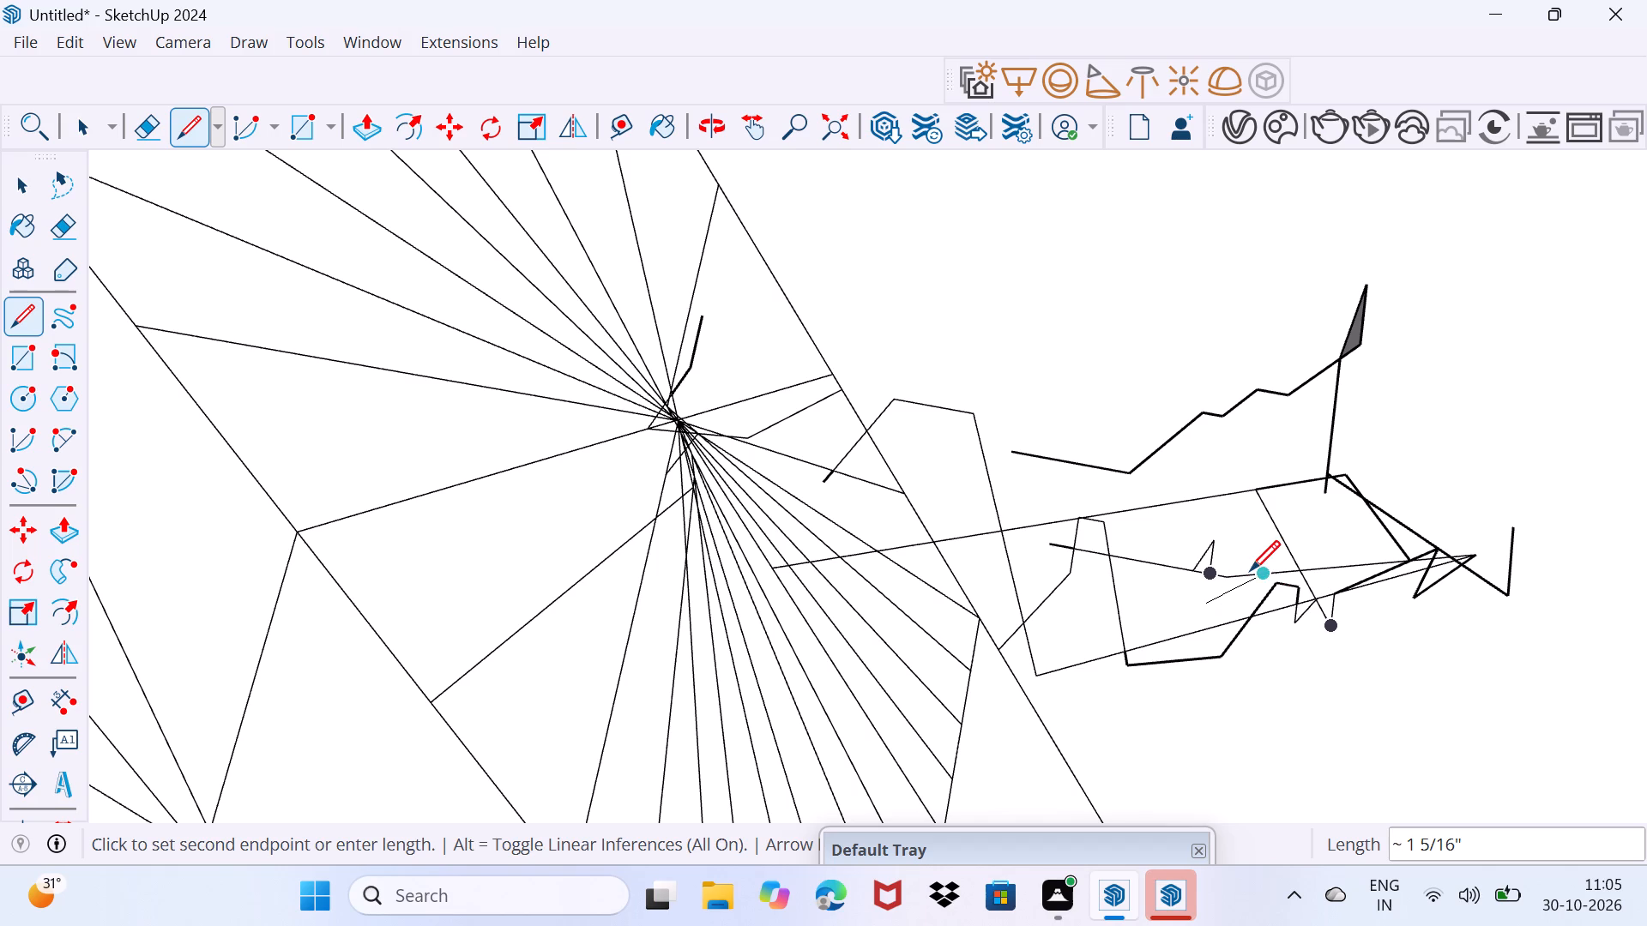
click(1250, 570)
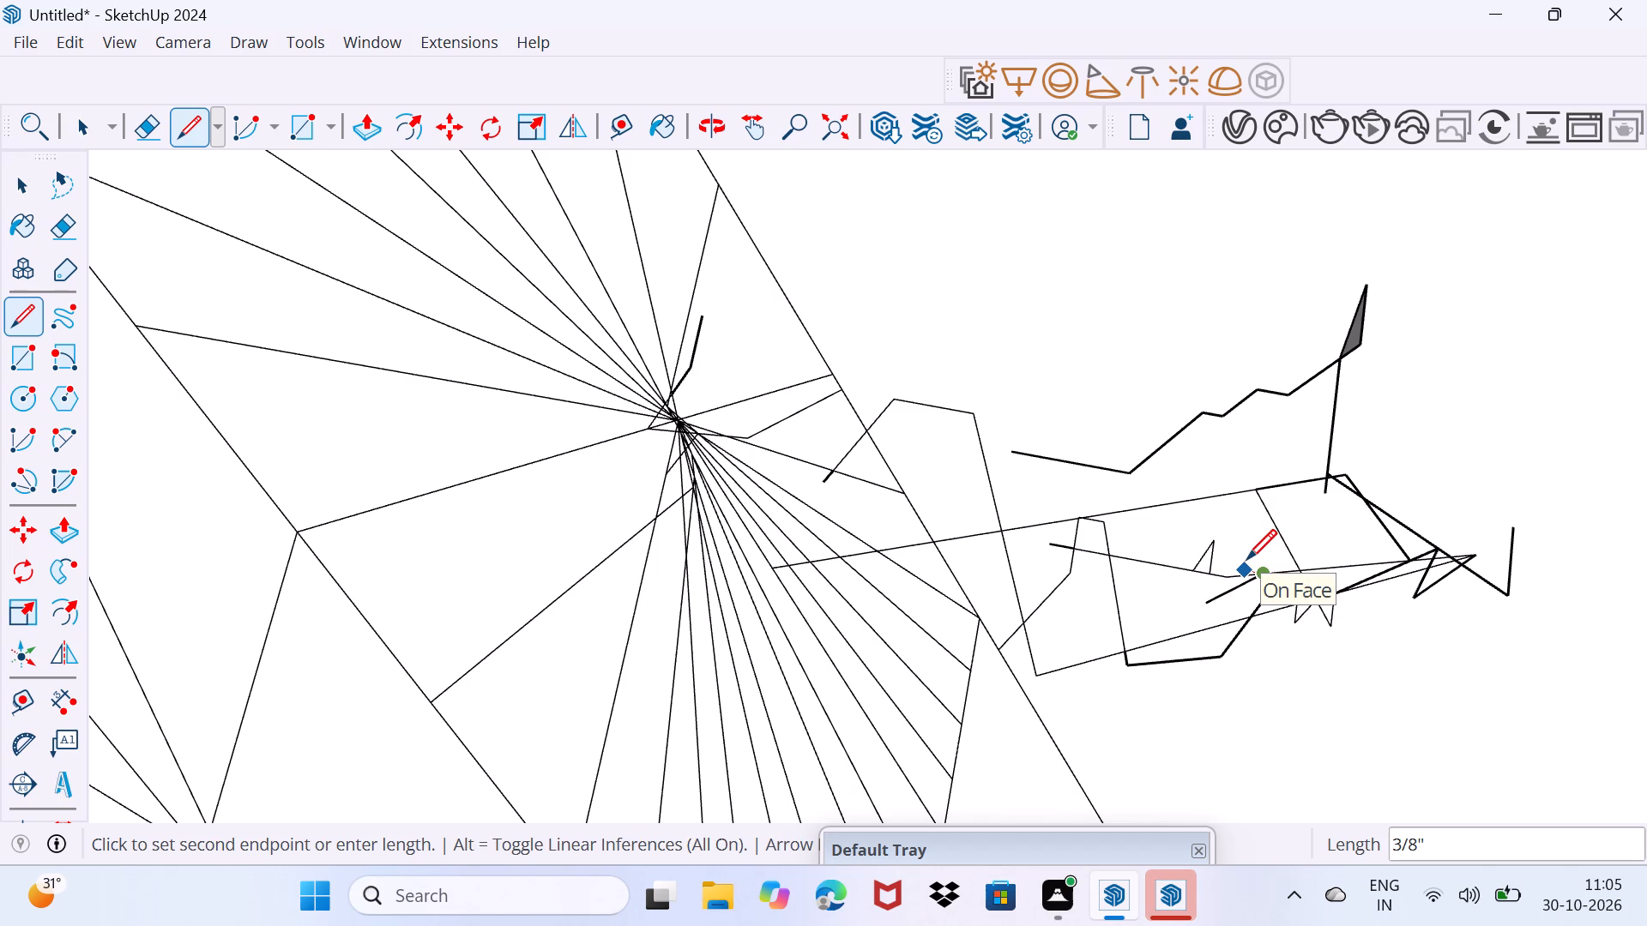
click(1247, 515)
click(1155, 508)
Draw a rising line in short segments between the outline's upper edge and the earlier rising path.
click(1181, 458)
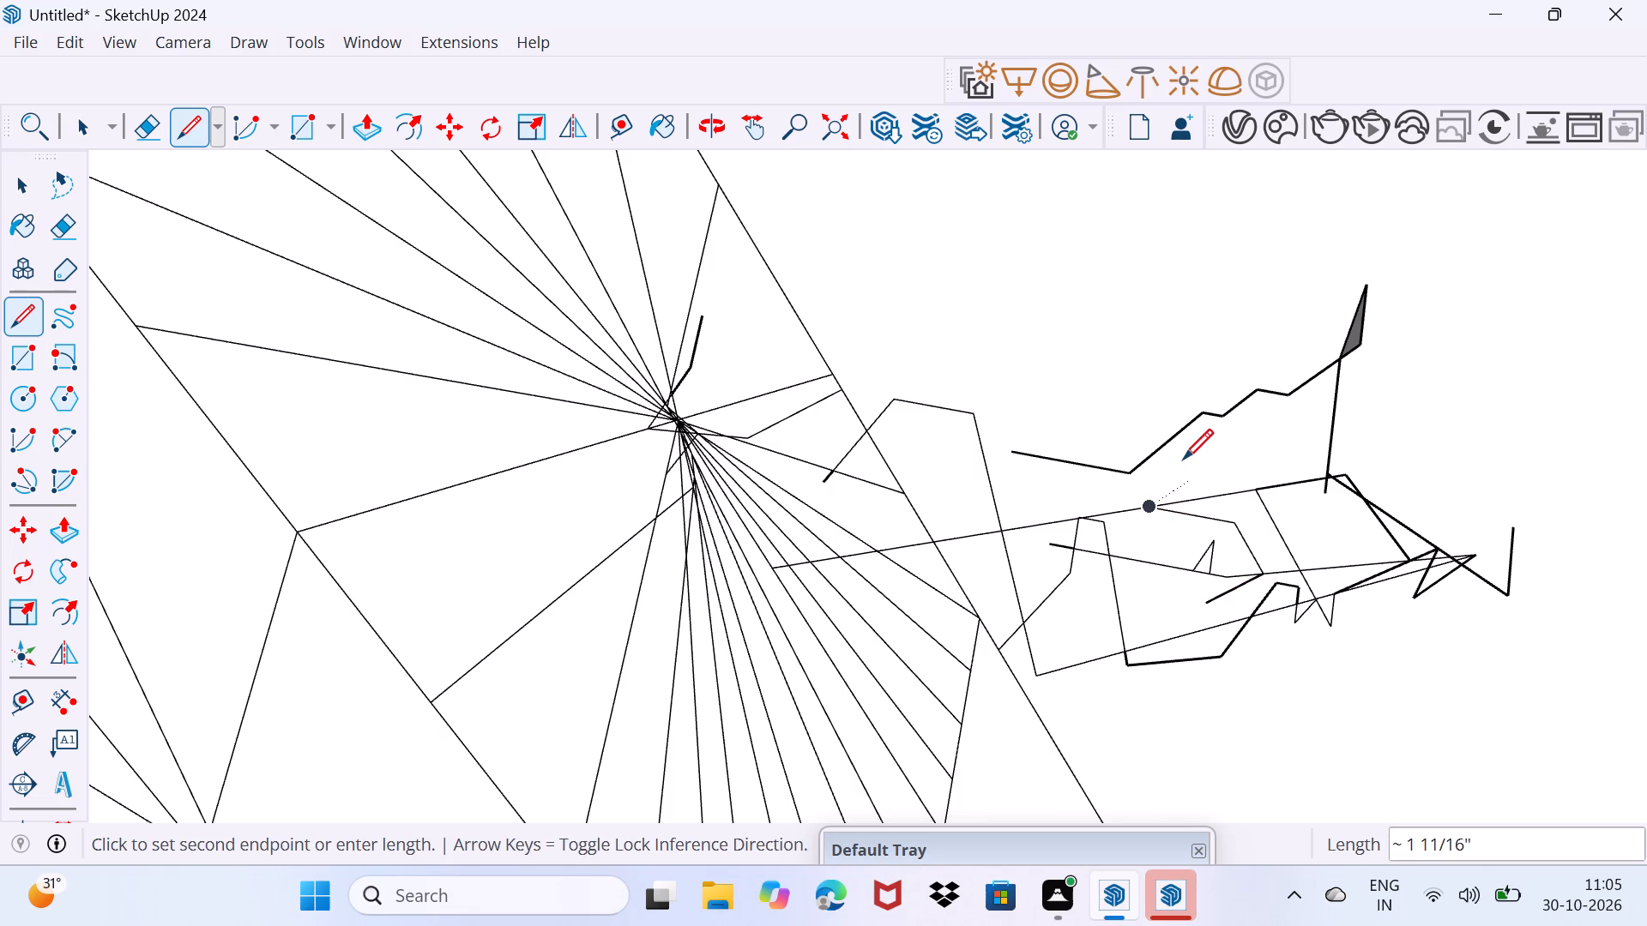
click(1194, 483)
click(1196, 485)
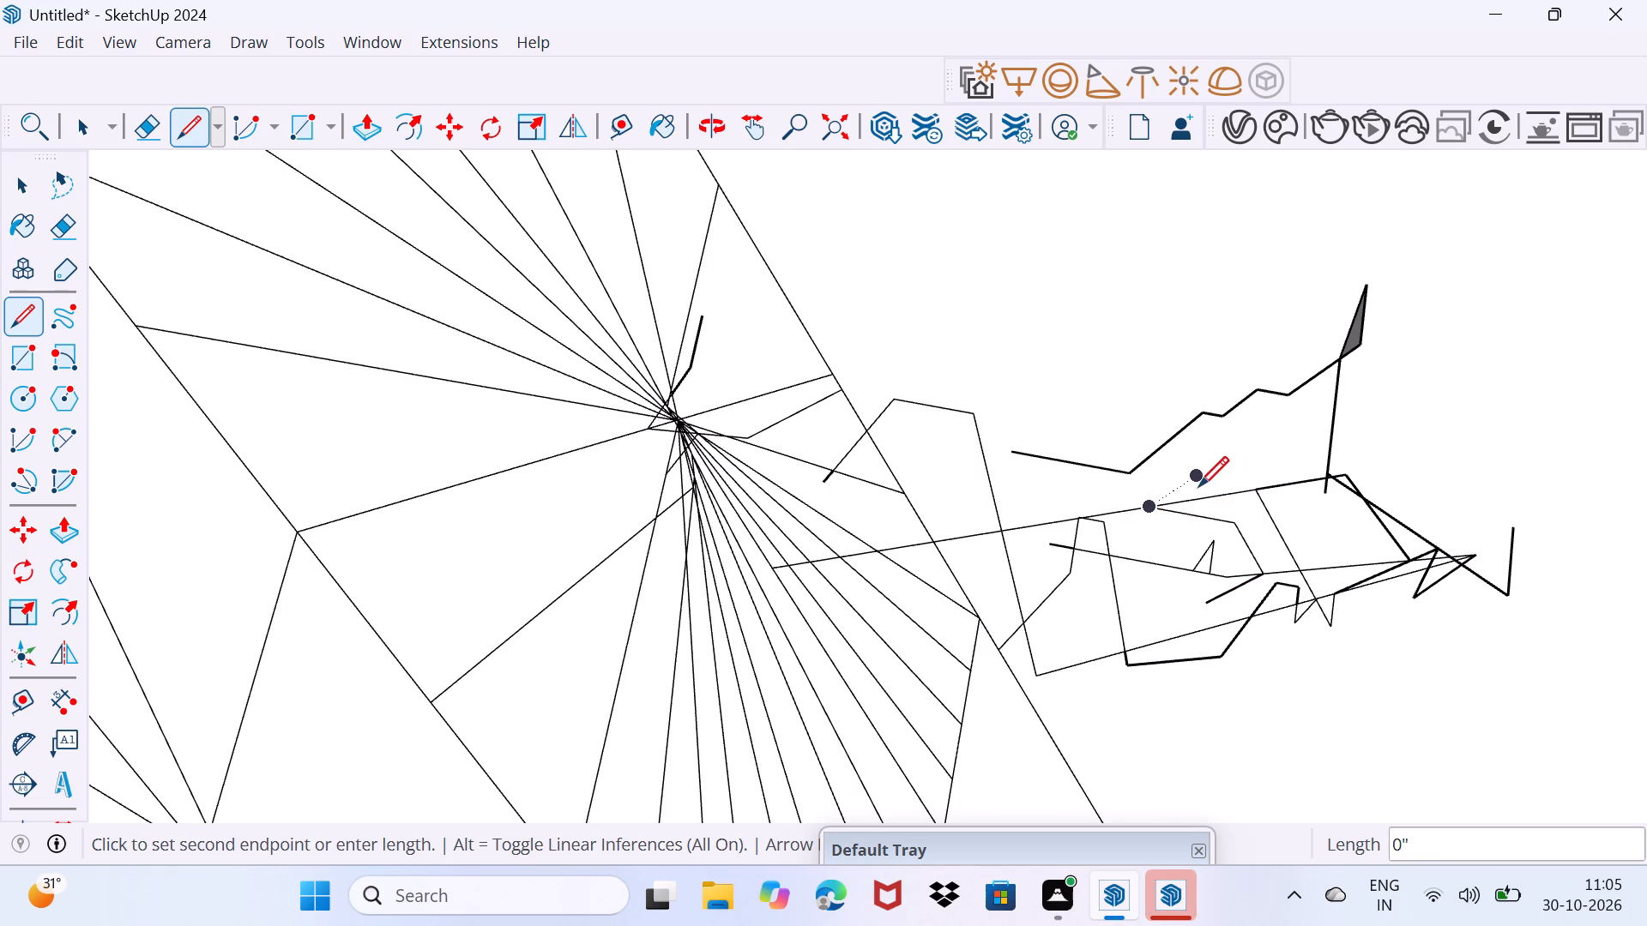
click(1199, 484)
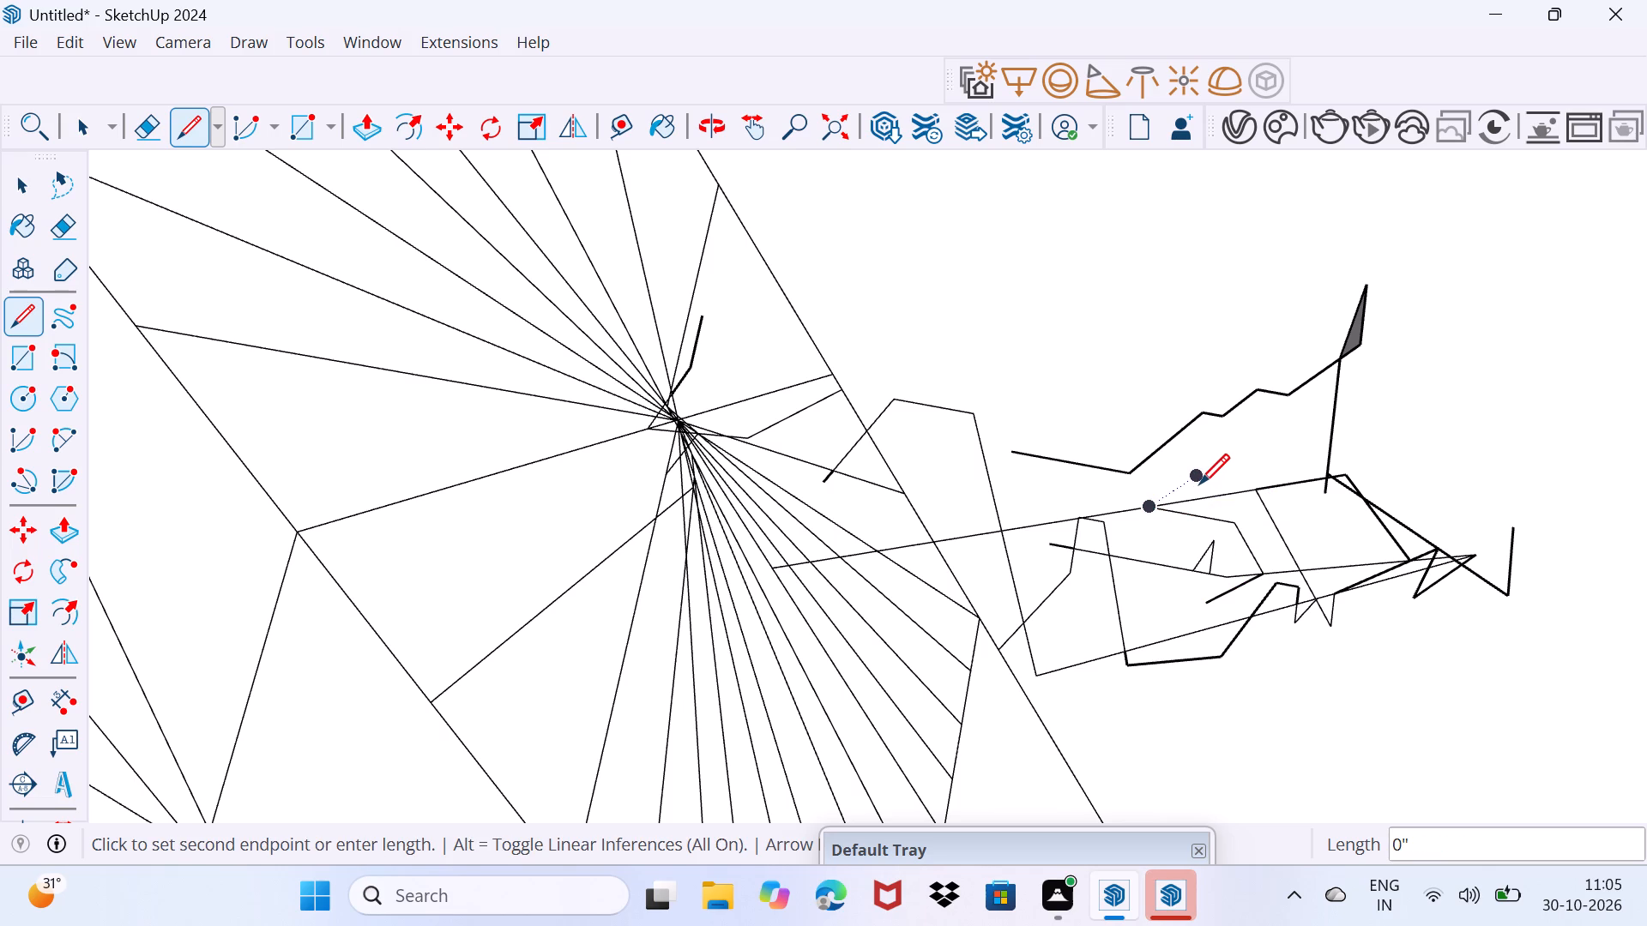
click(1199, 484)
click(1208, 467)
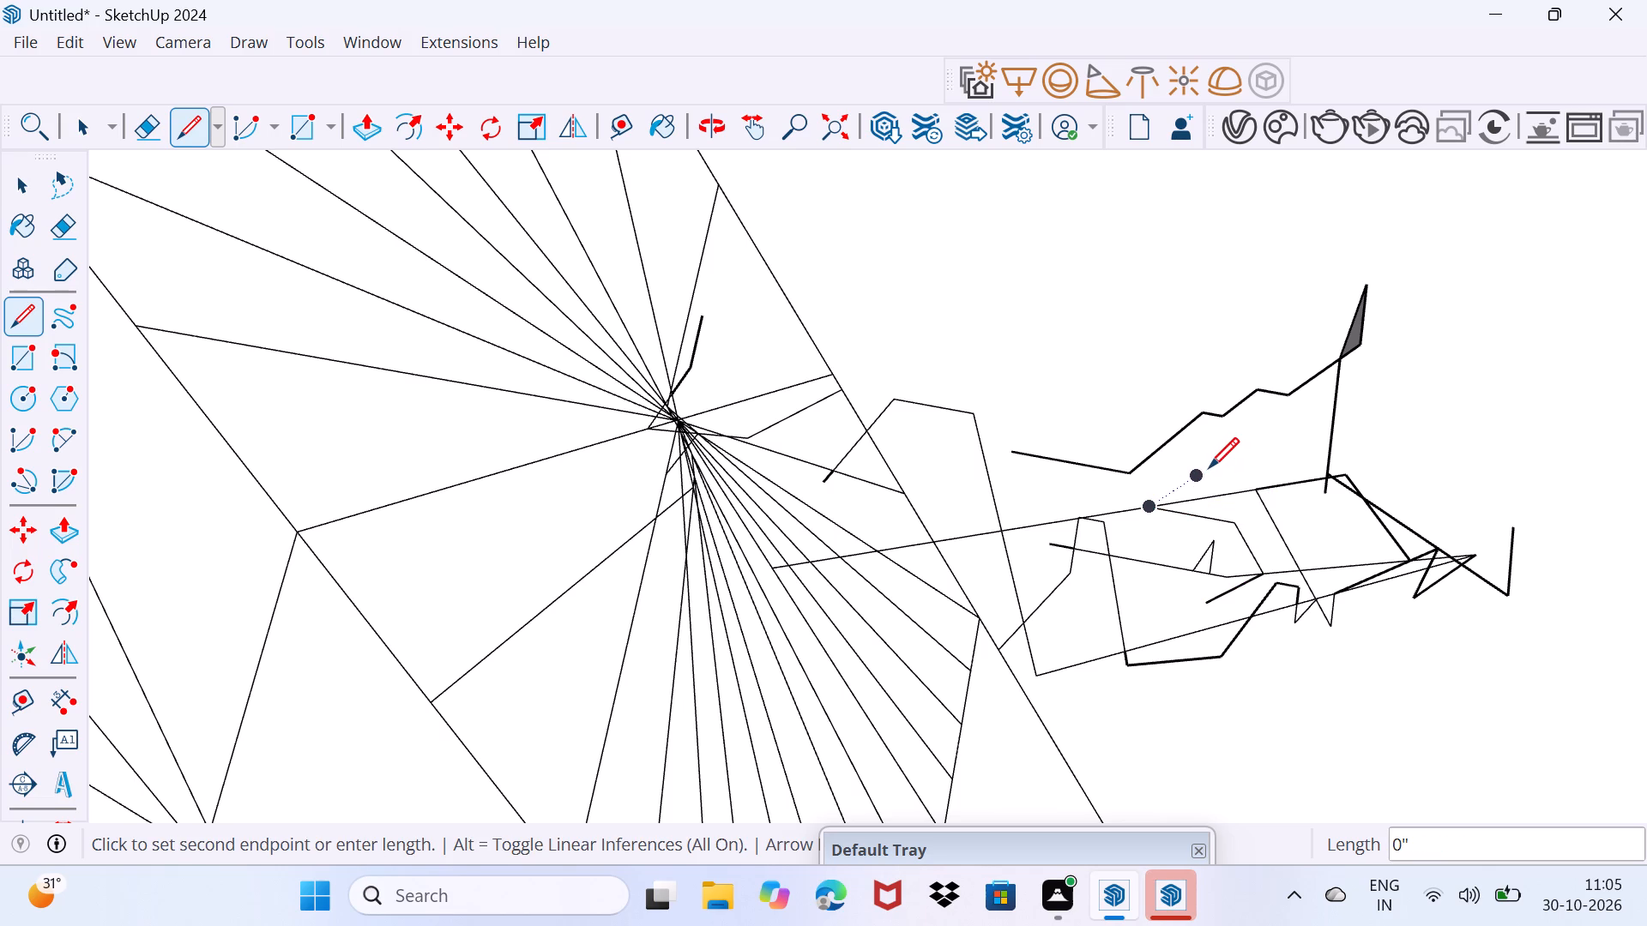
click(1209, 467)
click(1243, 443)
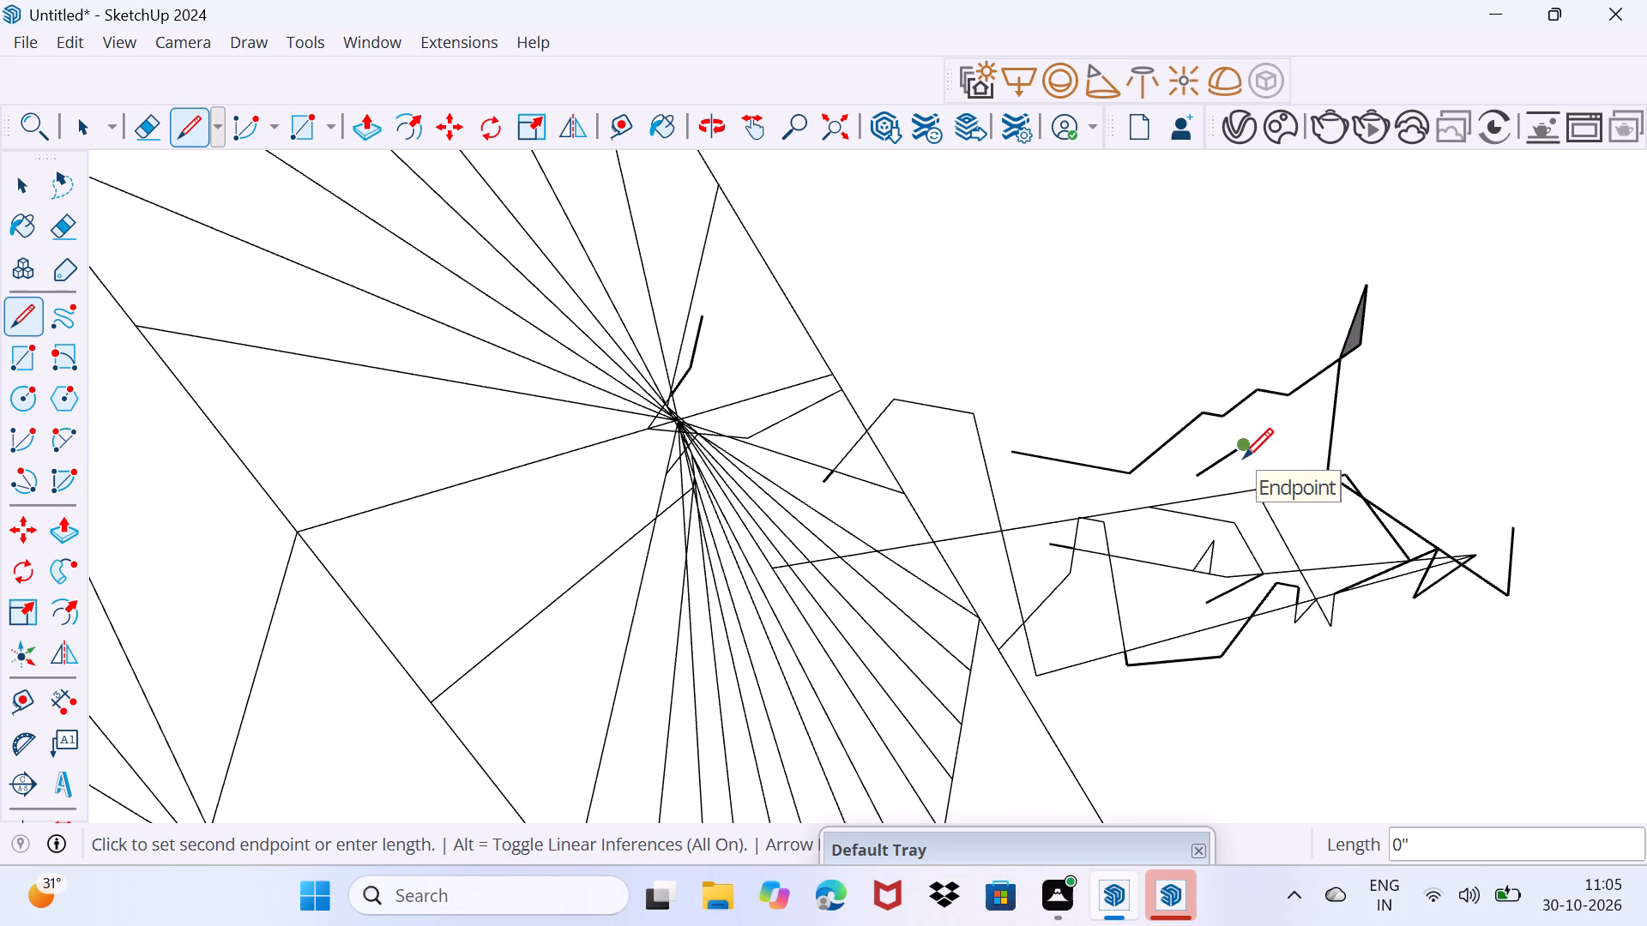
click(1246, 449)
click(1273, 421)
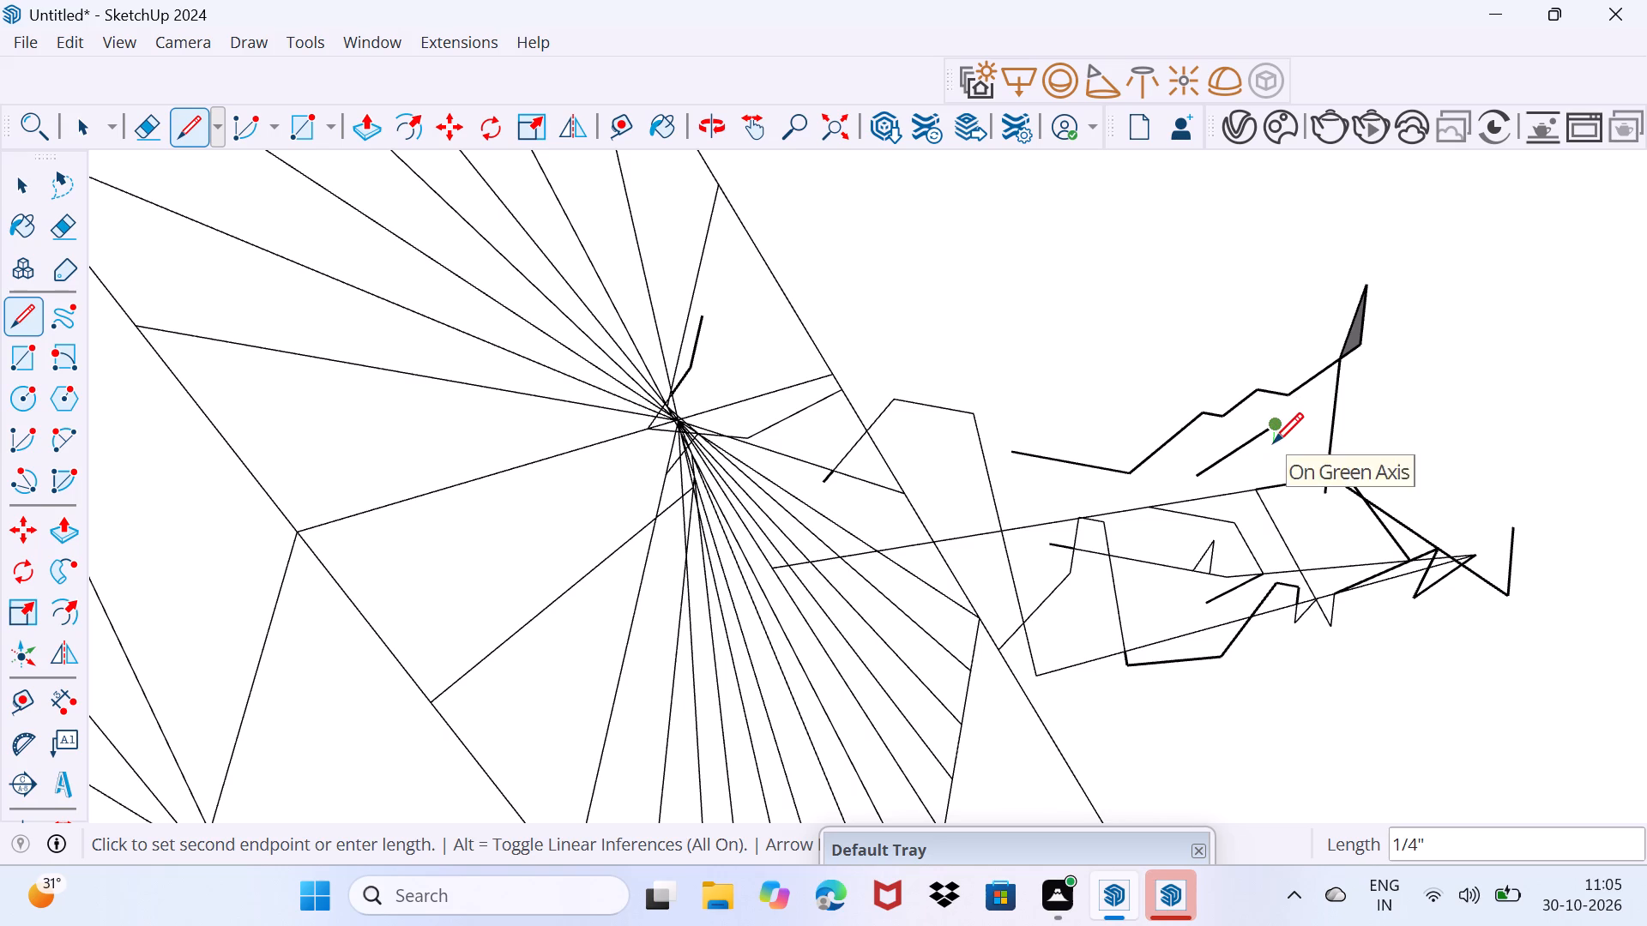
Extend the new rising line with a short drop and two upward segments crossing the earlier rising path.
click(1273, 446)
click(1288, 406)
click(1324, 313)
click(1269, 370)
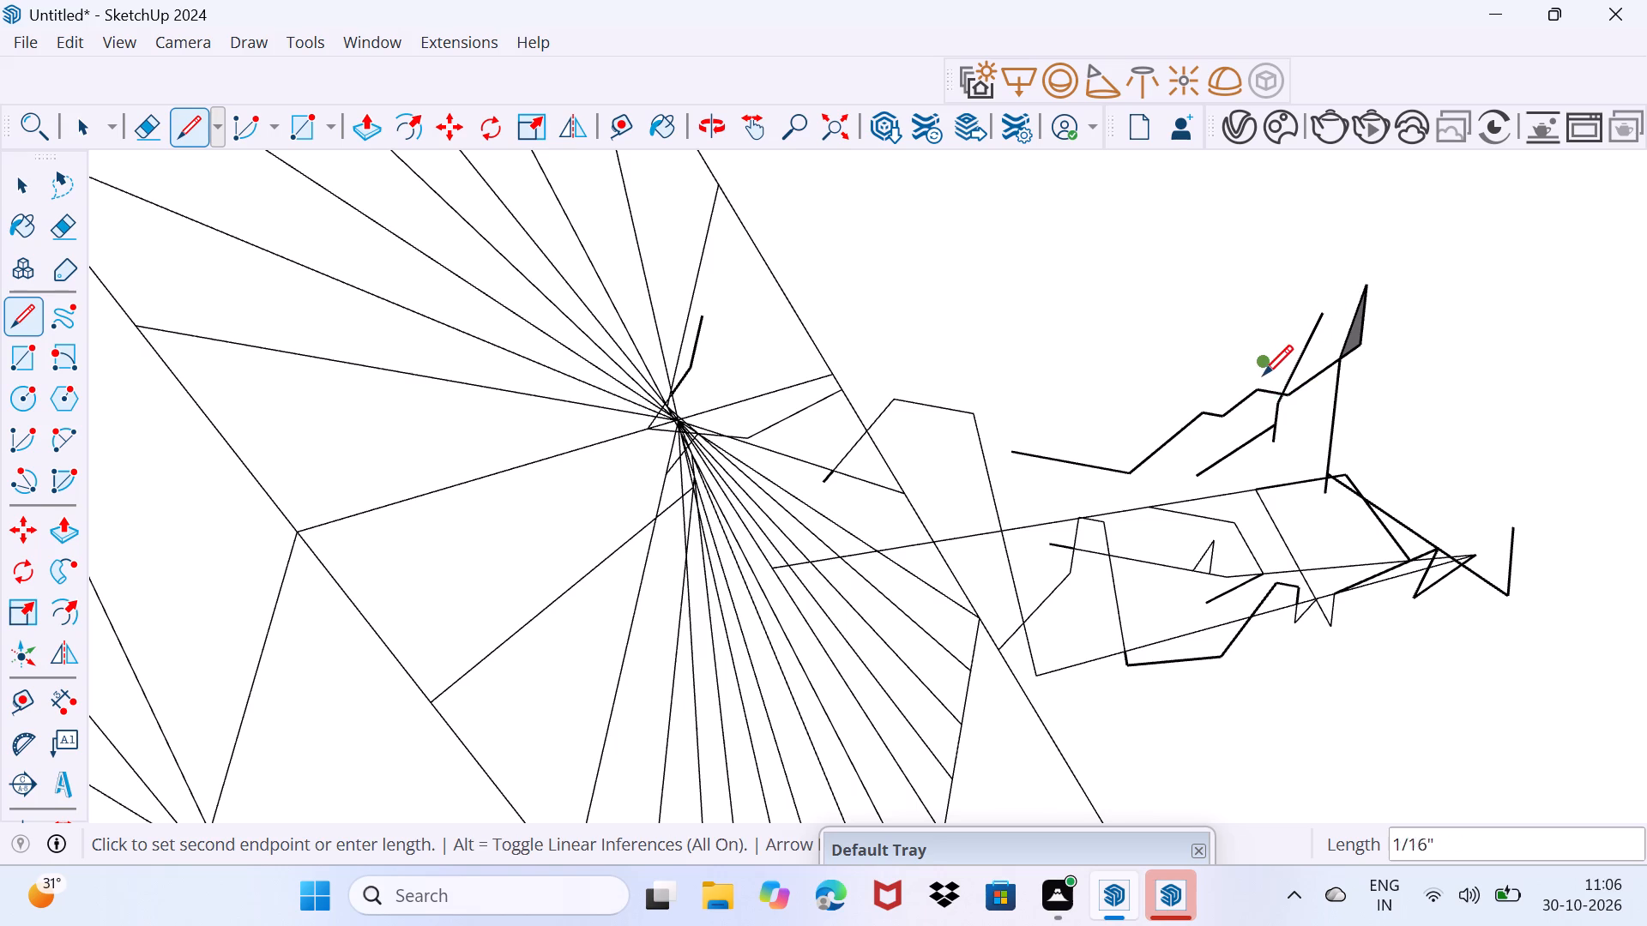
click(1219, 356)
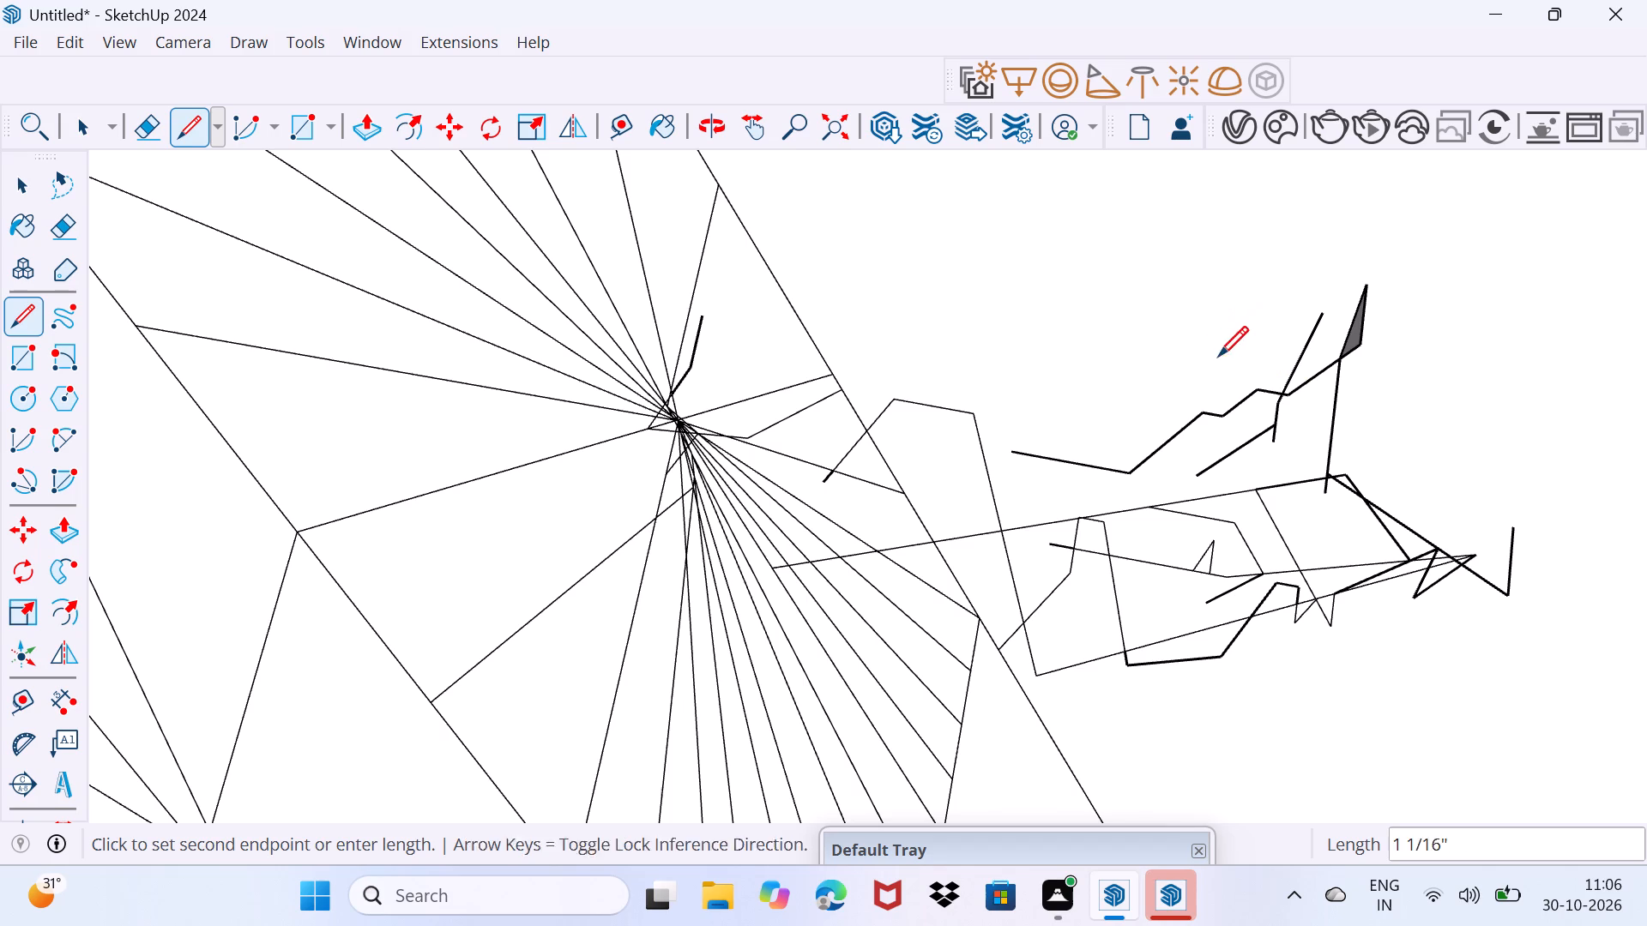
click(1088, 452)
Draw a hooked stroke from just below the outline's upper edge up toward the rising line and back down to that edge.
drag(1202, 519, 1226, 508)
click(1307, 442)
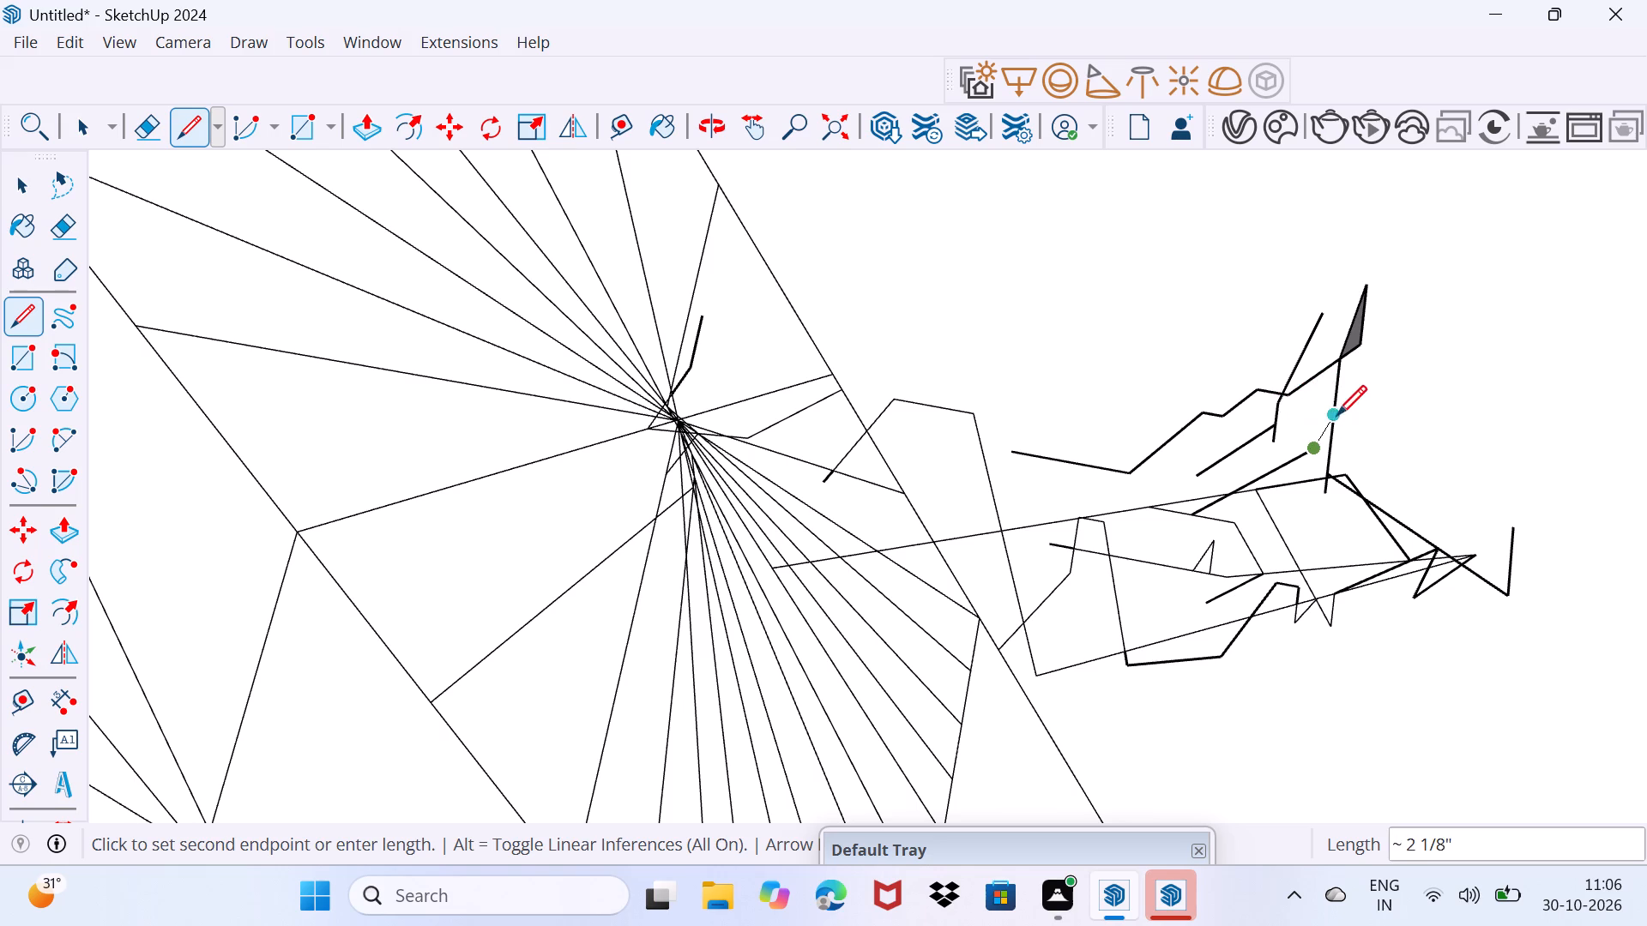
click(1278, 430)
click(1216, 496)
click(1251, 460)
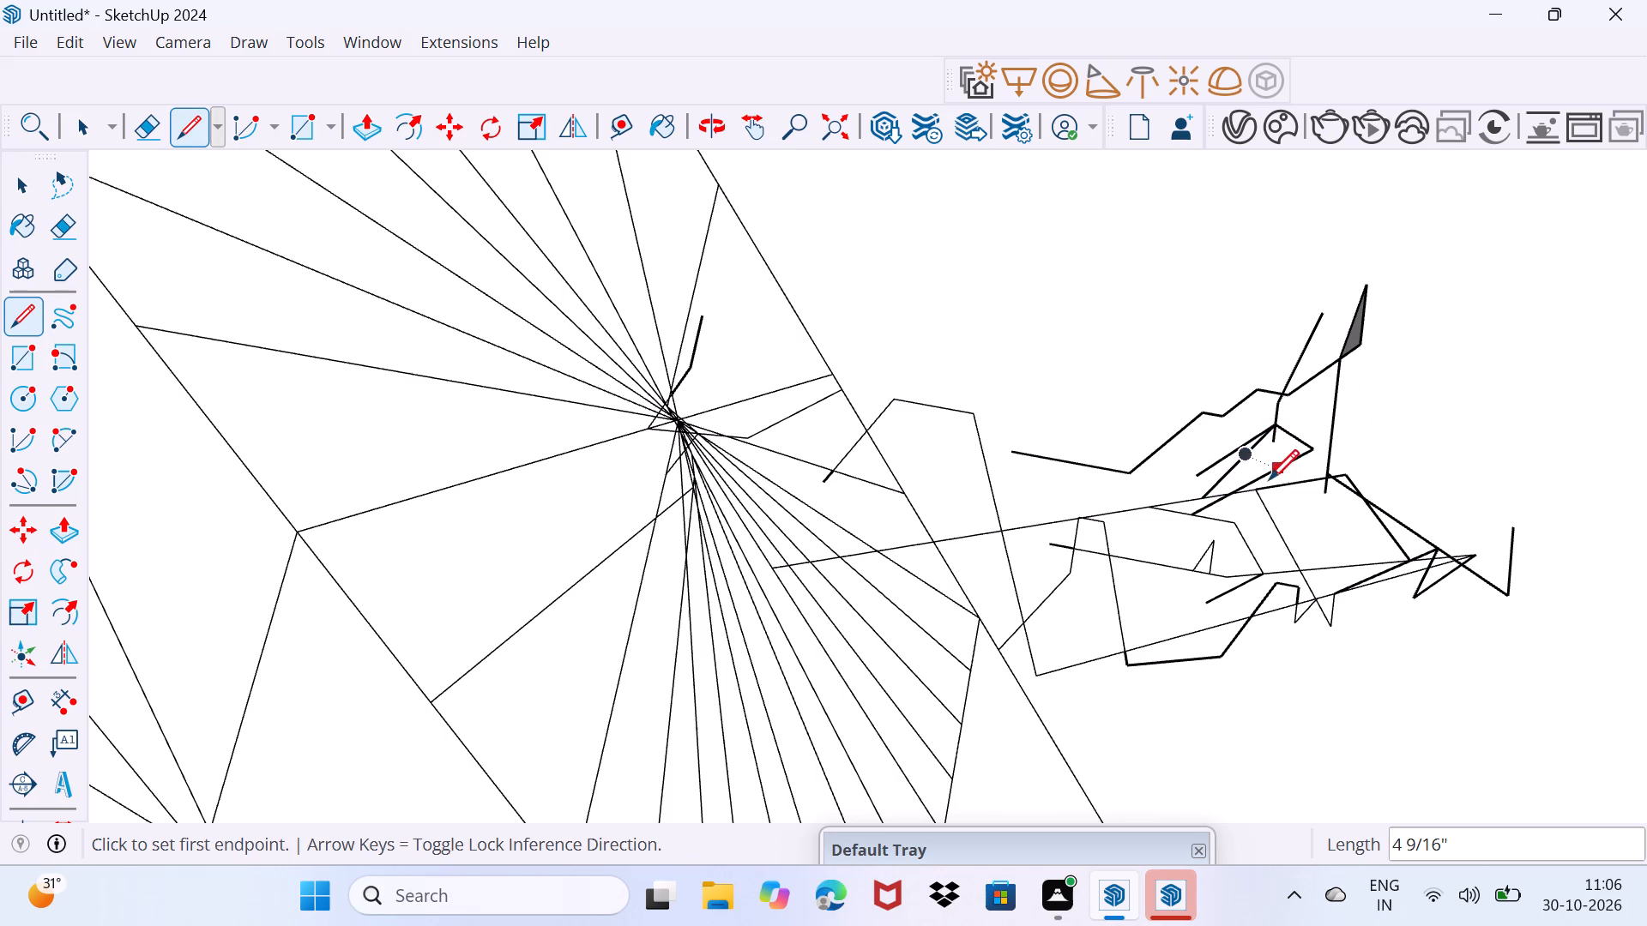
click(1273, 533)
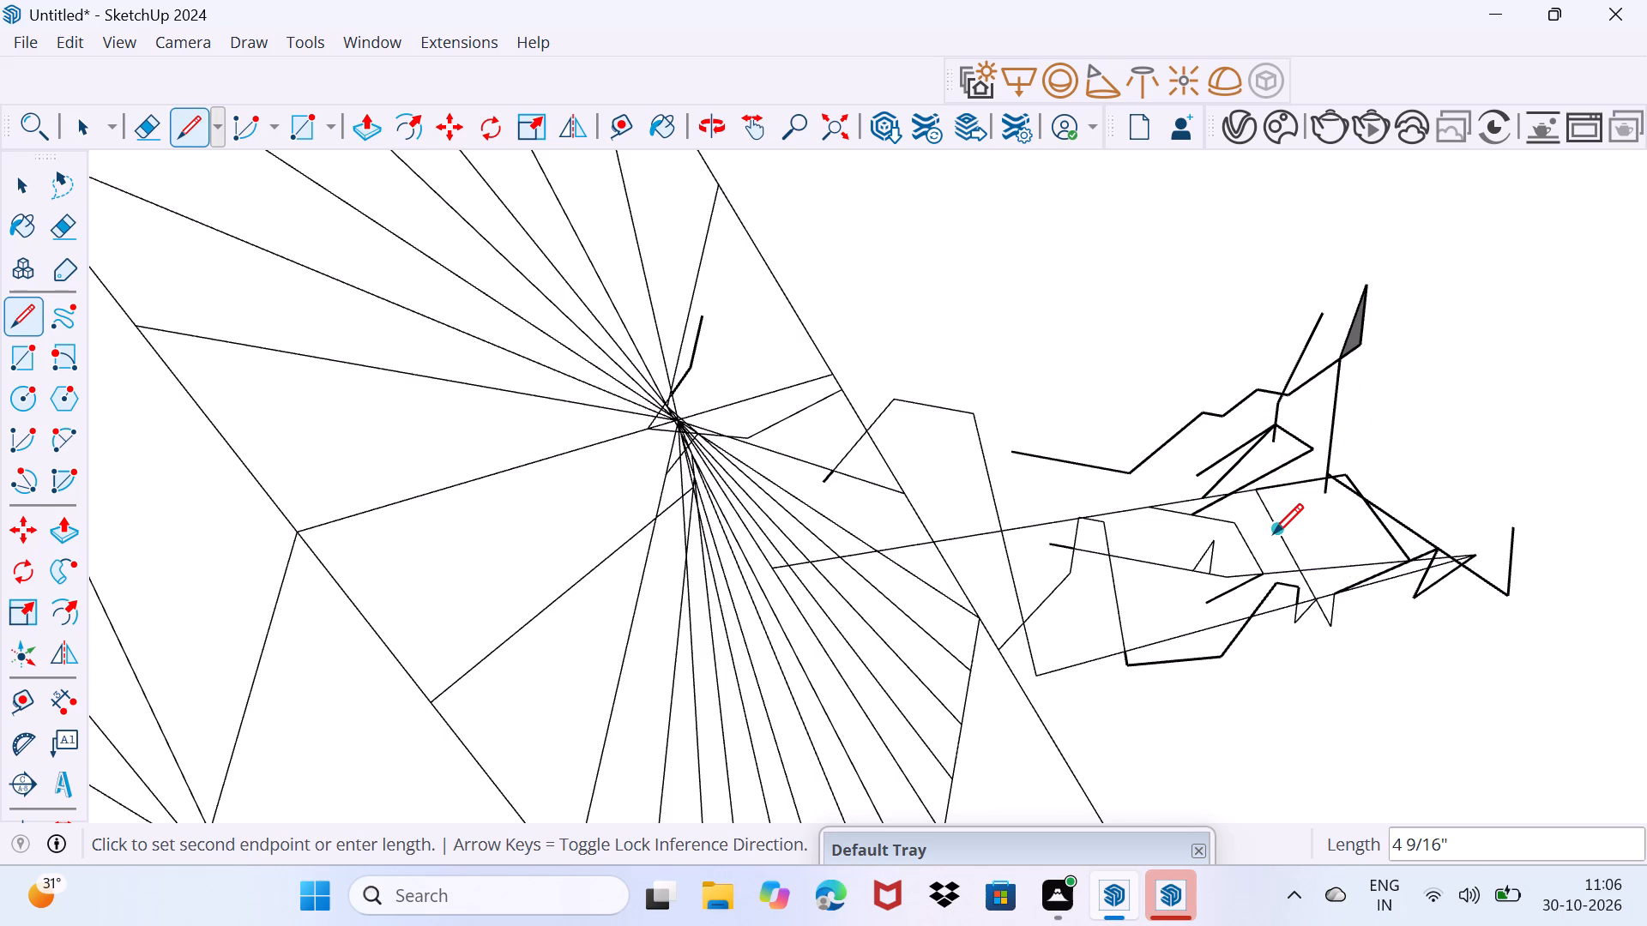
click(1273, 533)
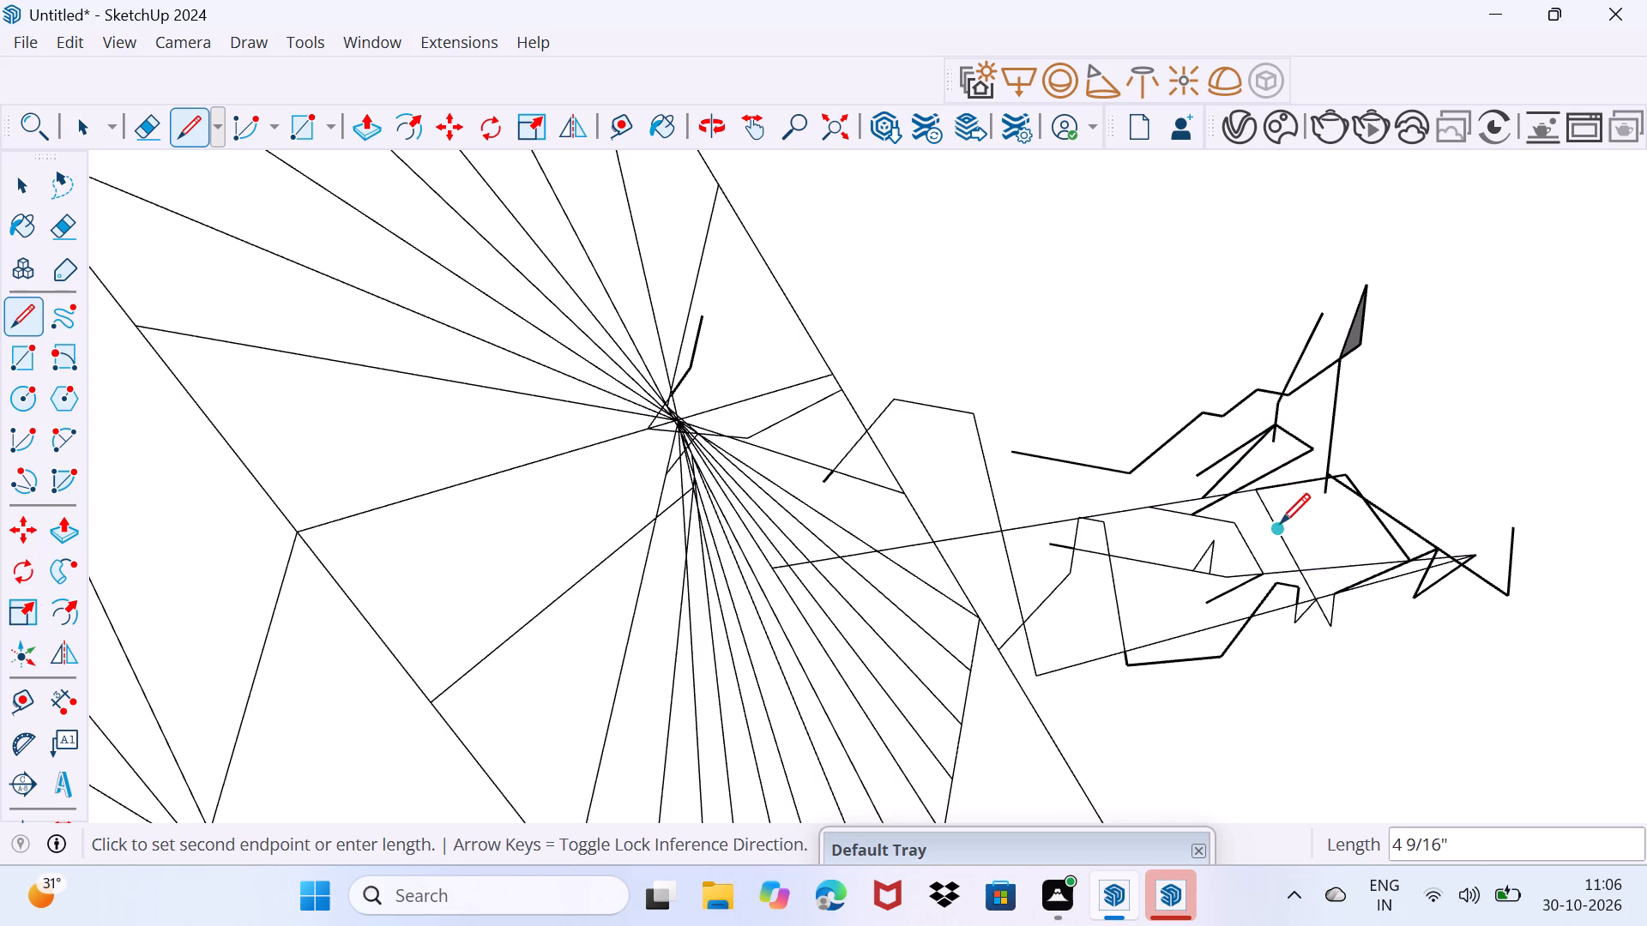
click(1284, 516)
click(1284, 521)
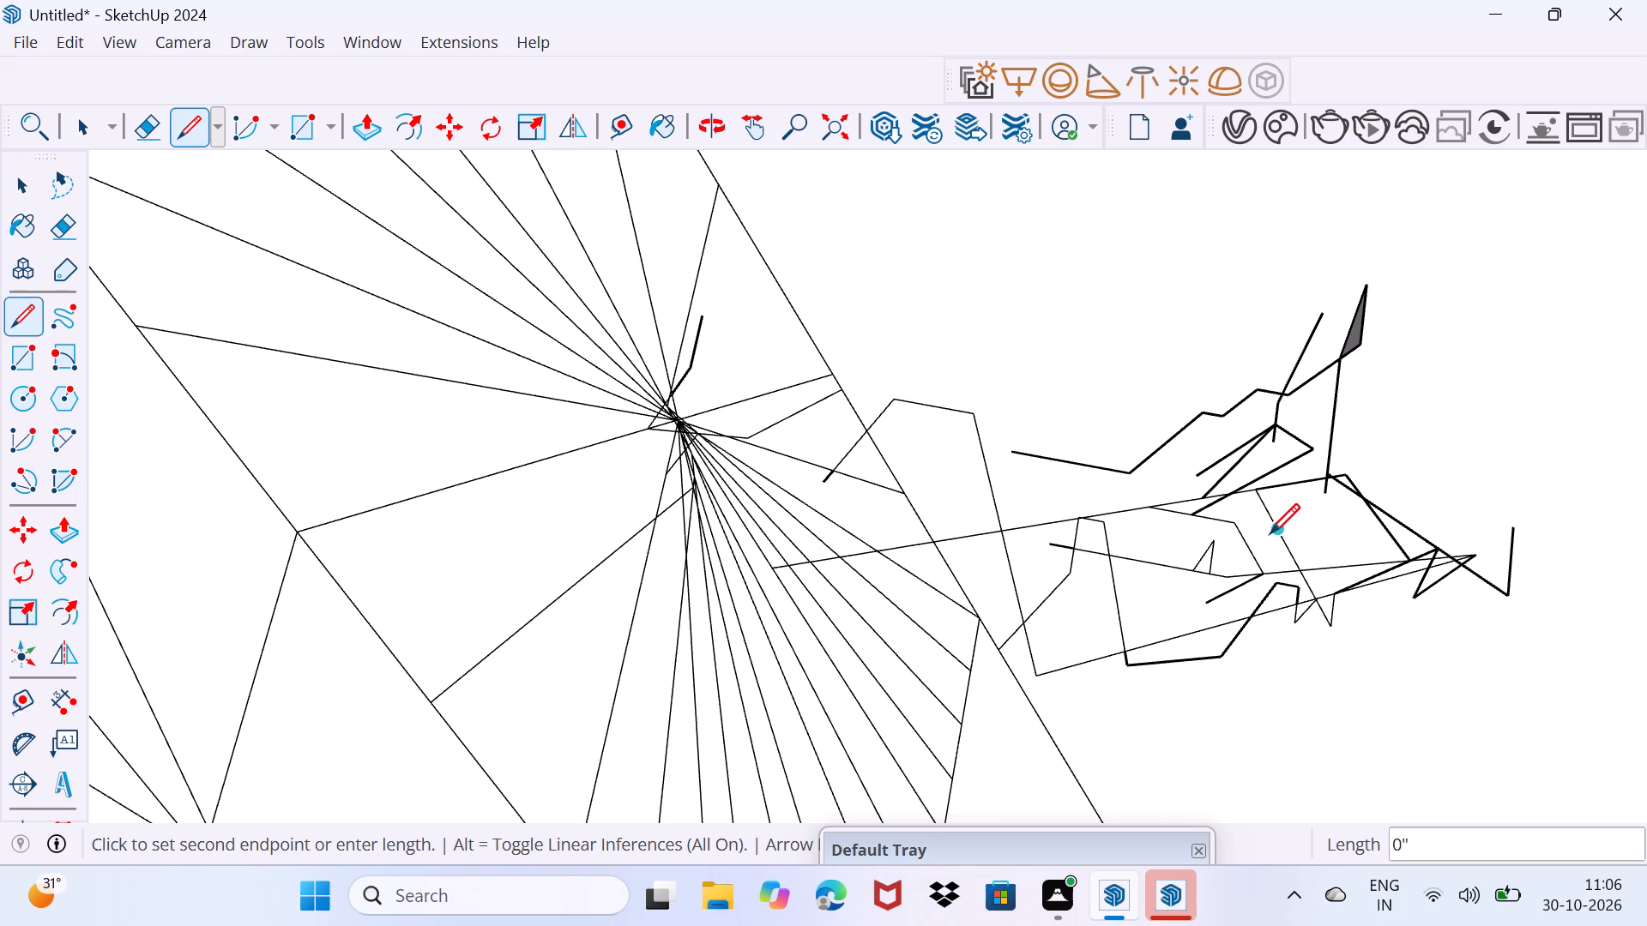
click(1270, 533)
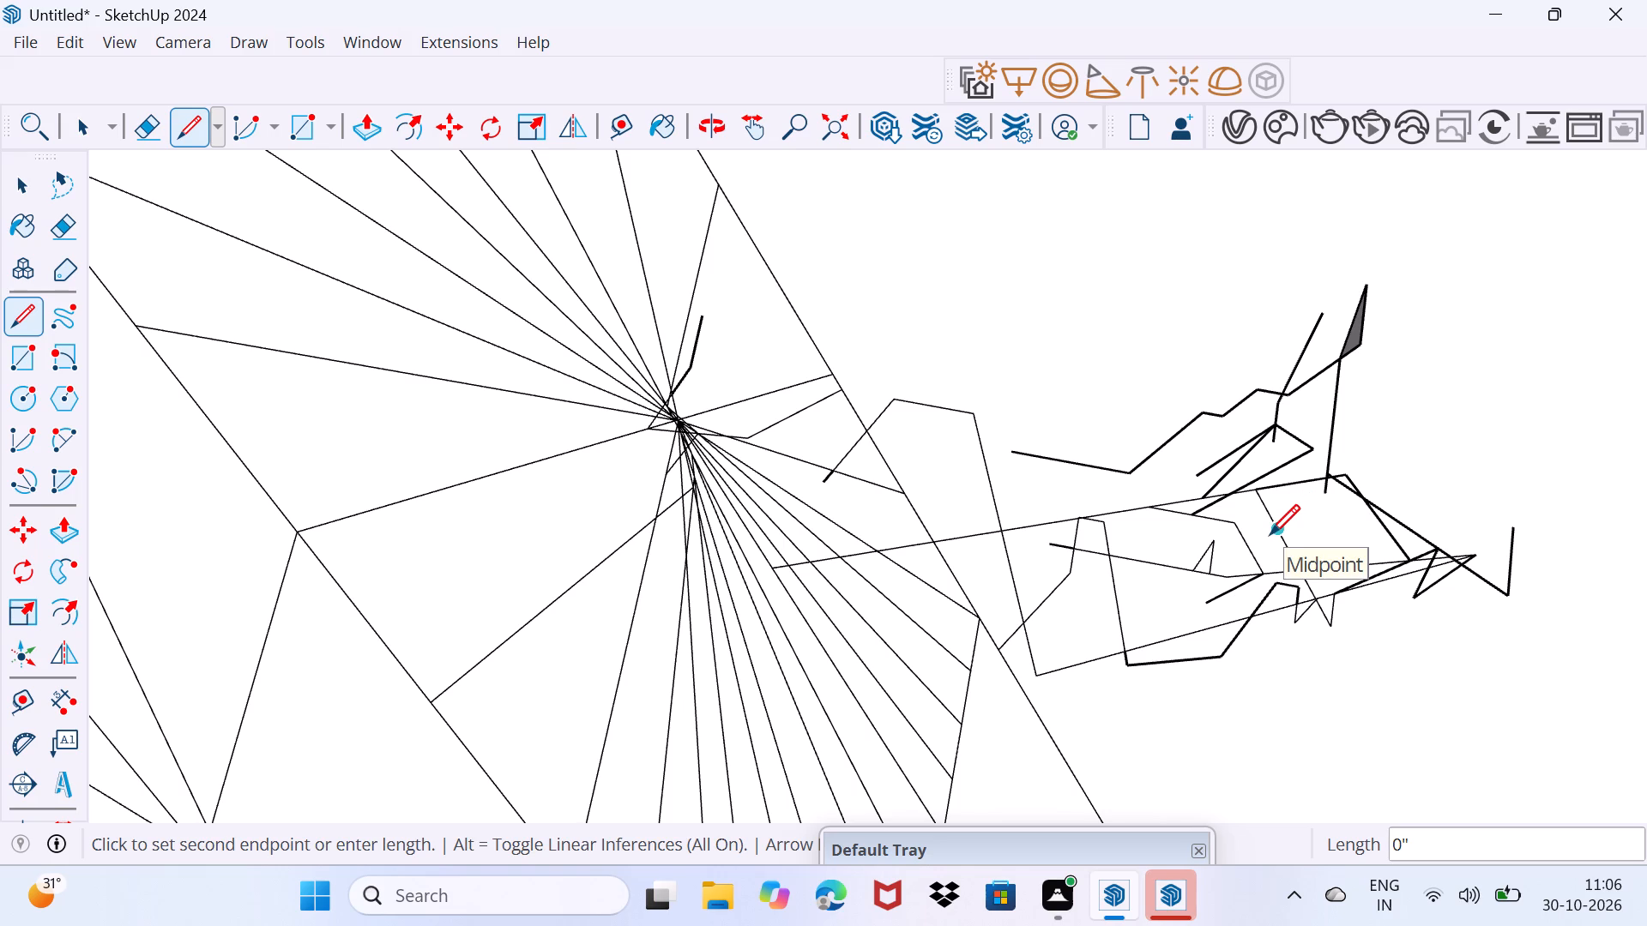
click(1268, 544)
Add a downward segment about 3/16" long at the free lower end of the bent path inside the outline.
click(1206, 614)
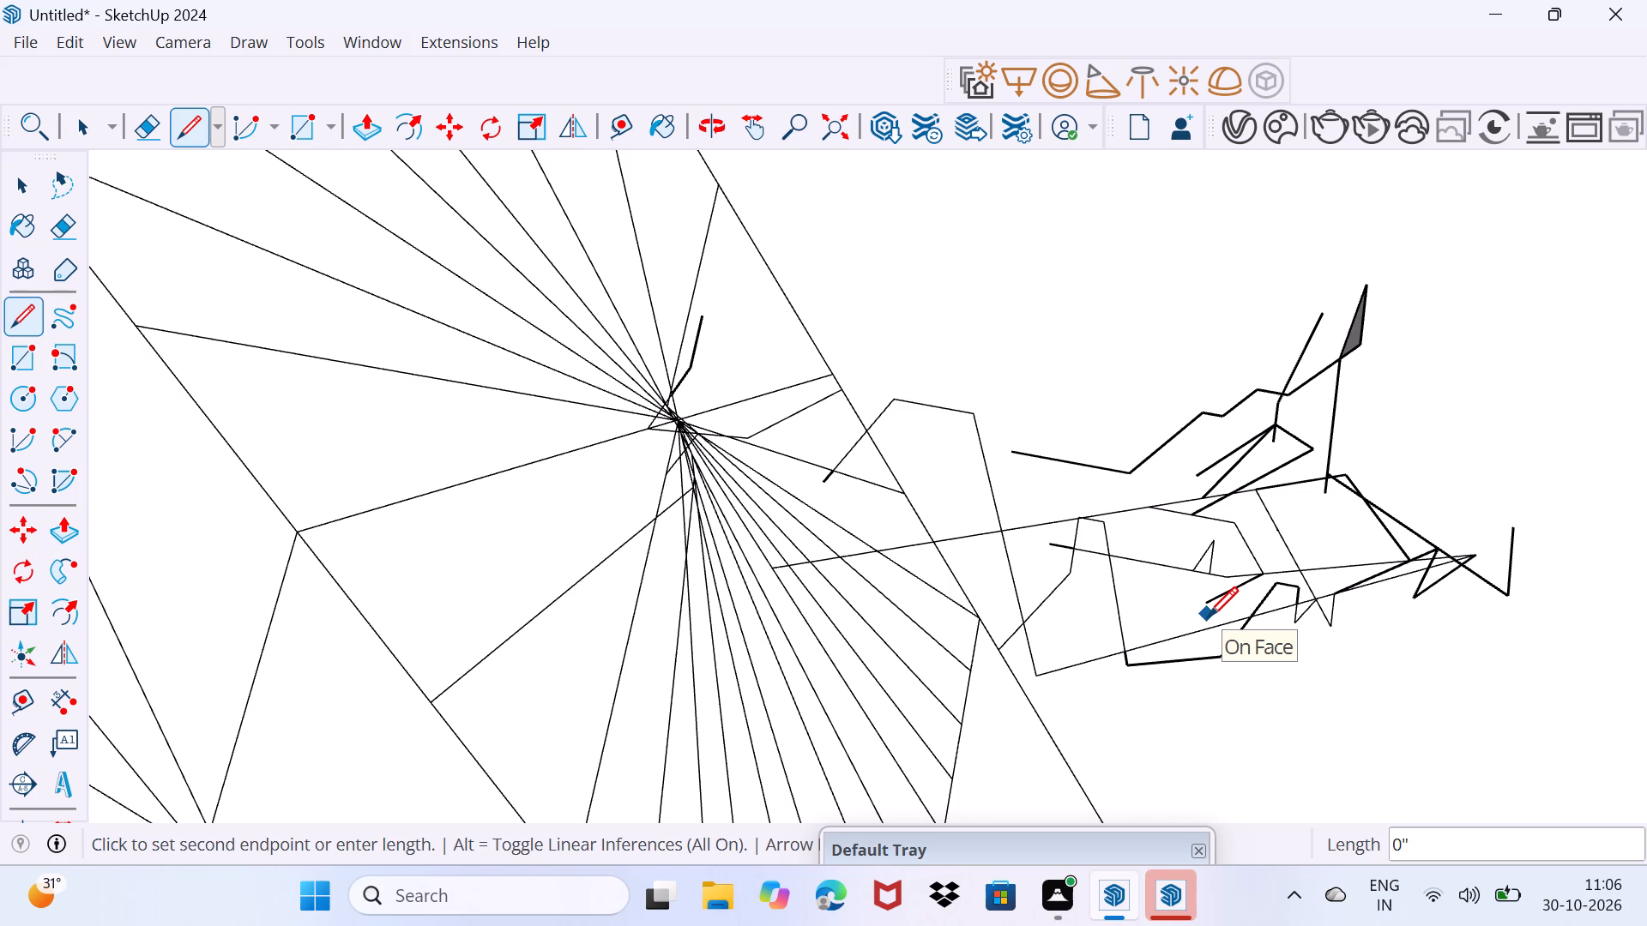
click(1210, 610)
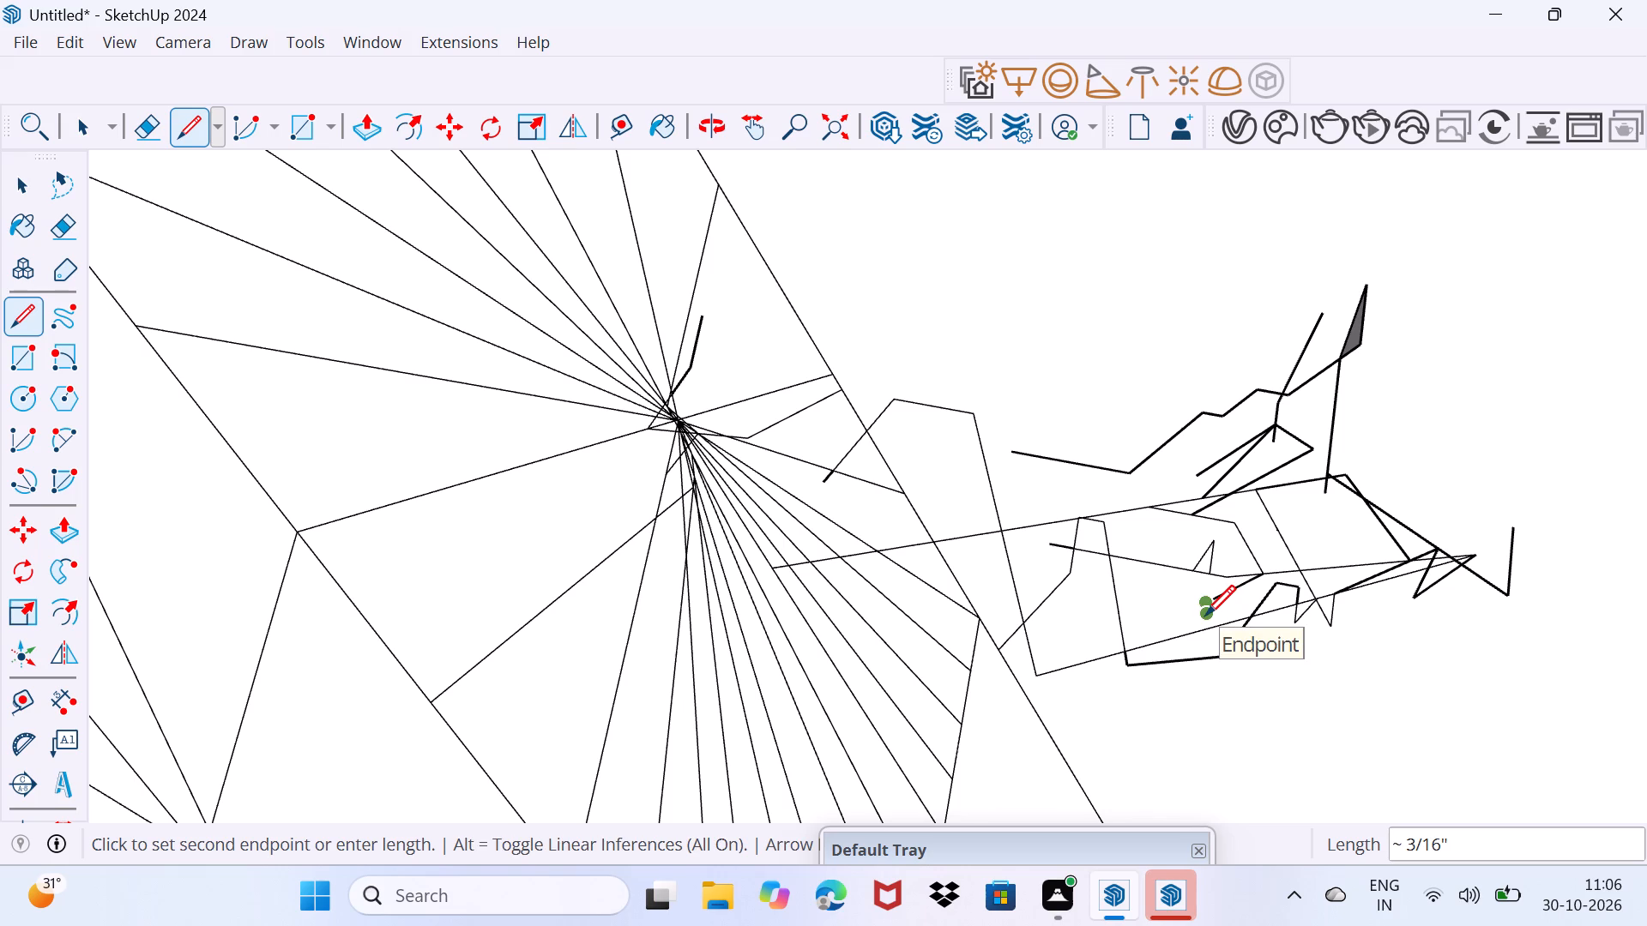
click(1205, 615)
click(1205, 615)
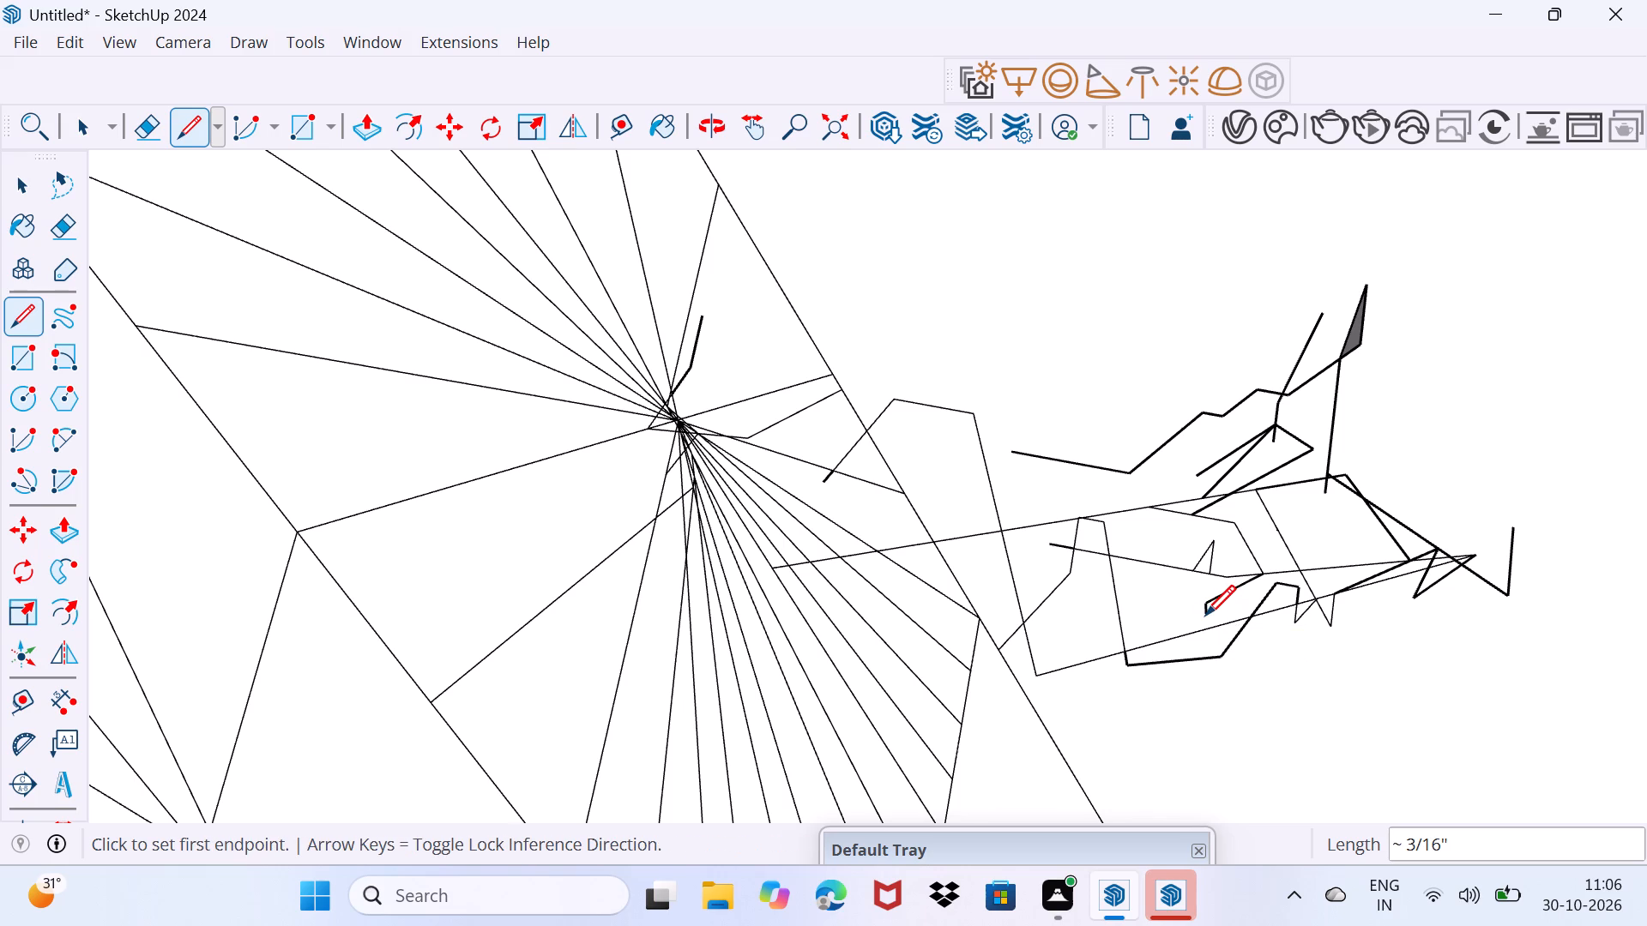
Retrace the bent path's lower part and draw a steep line about 2 5/16" upward, ending in a short drop.
click(1217, 587)
click(1226, 613)
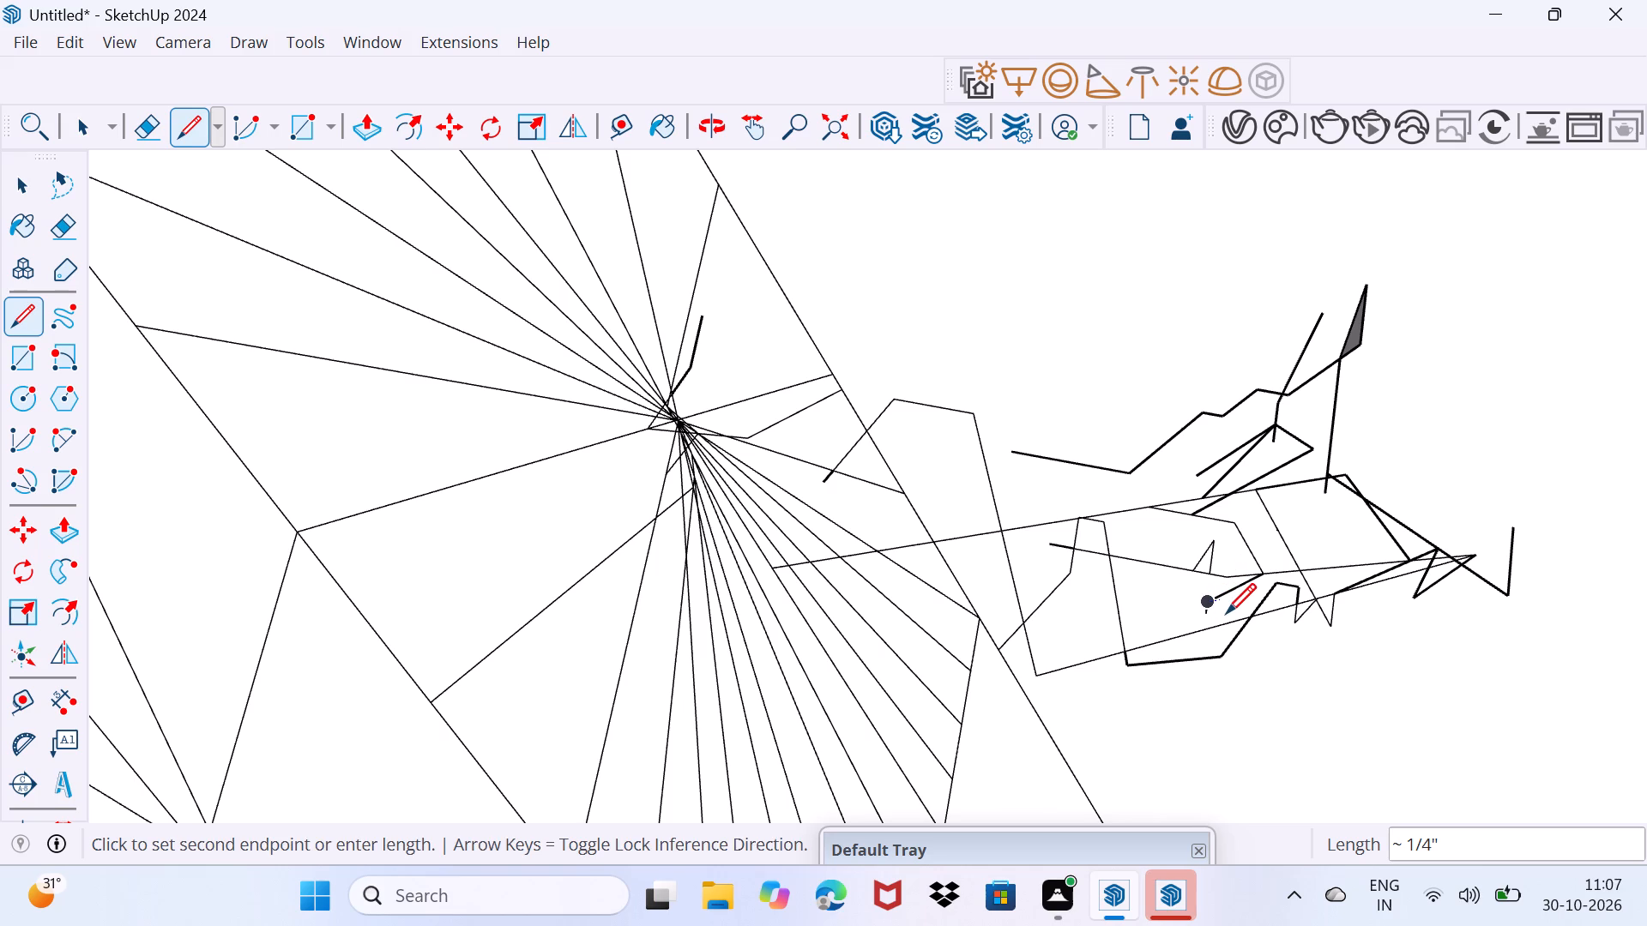
click(1226, 613)
click(1240, 586)
click(1303, 498)
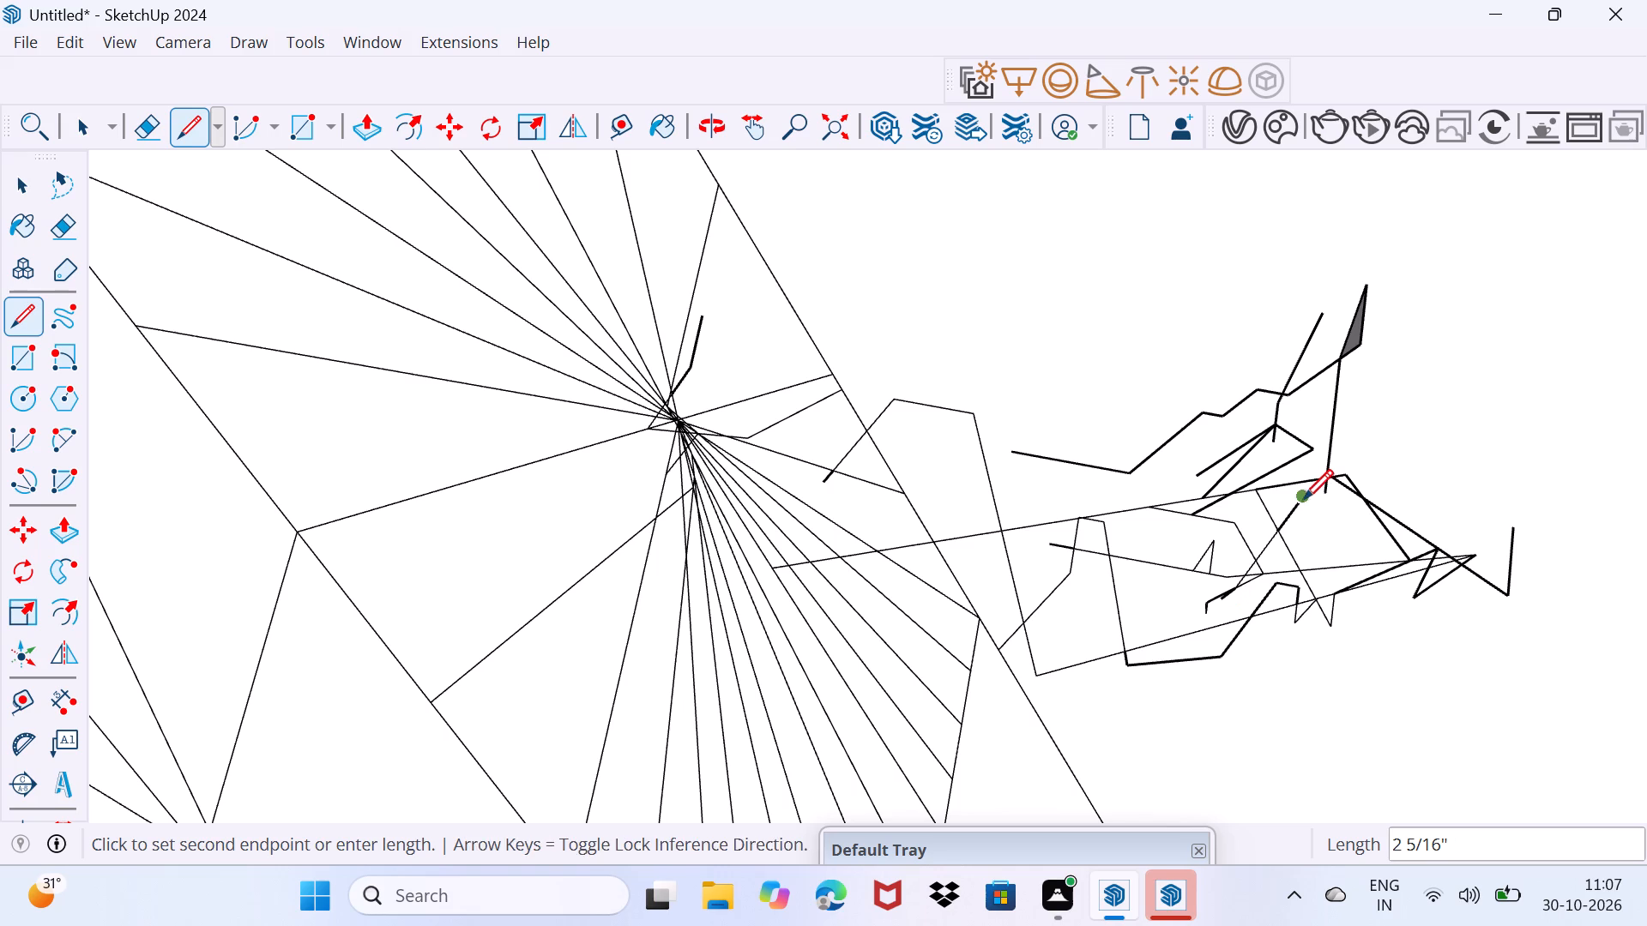
click(1301, 525)
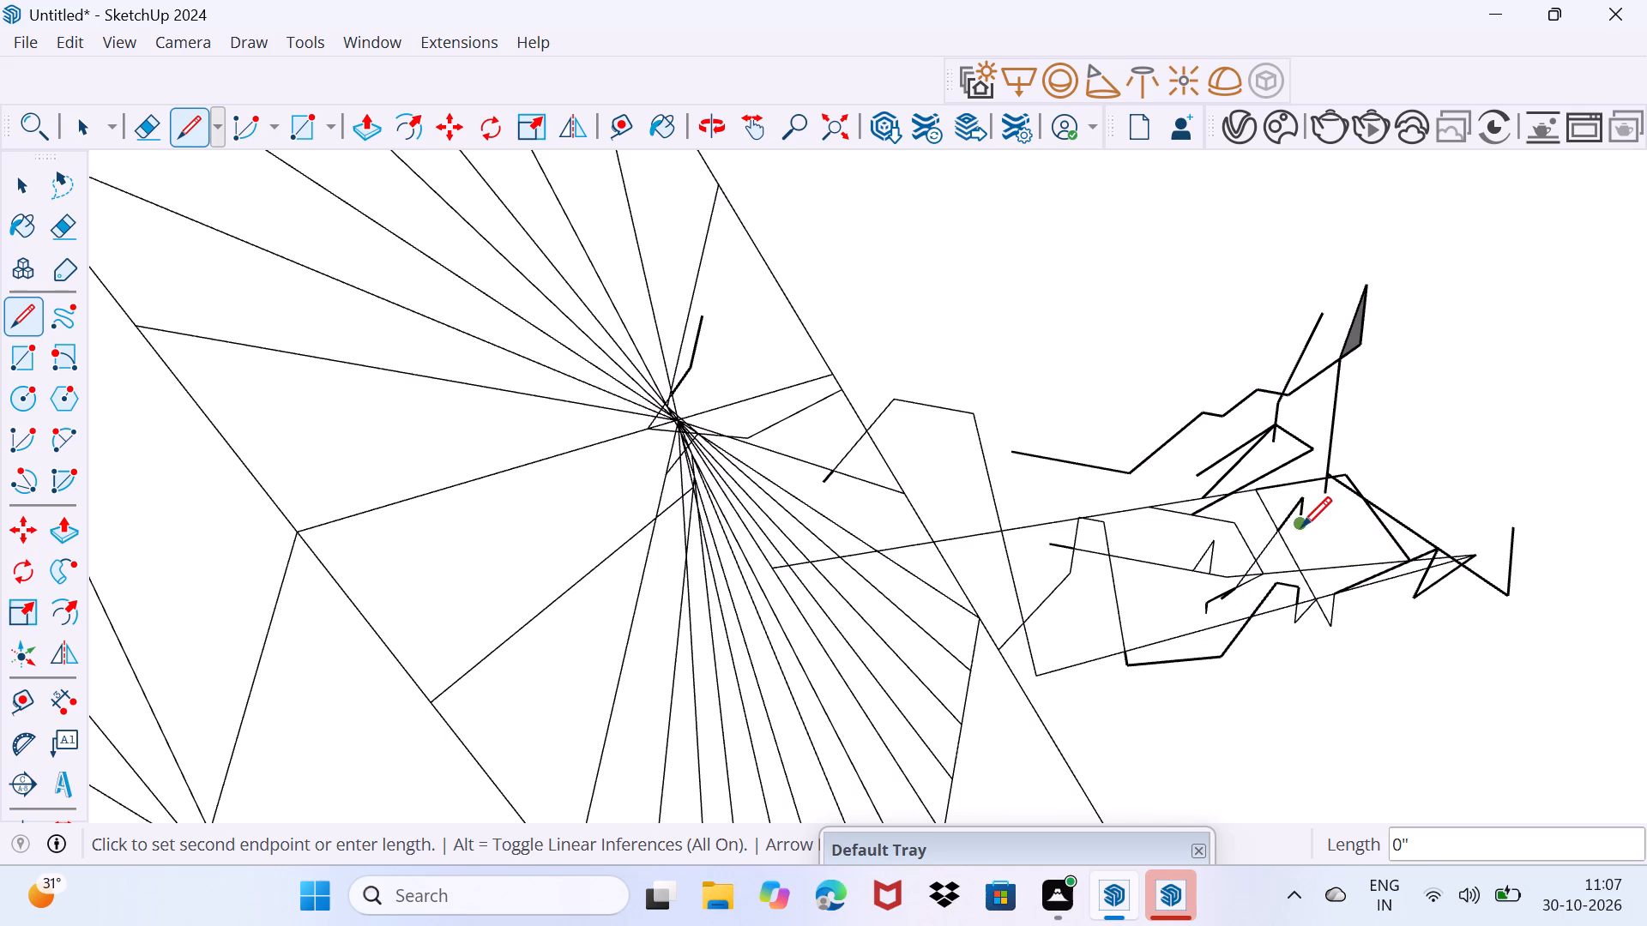
Draw a long, gently descending line from the short drop inside the outline to the steep edge near the flat-topped path.
click(1292, 530)
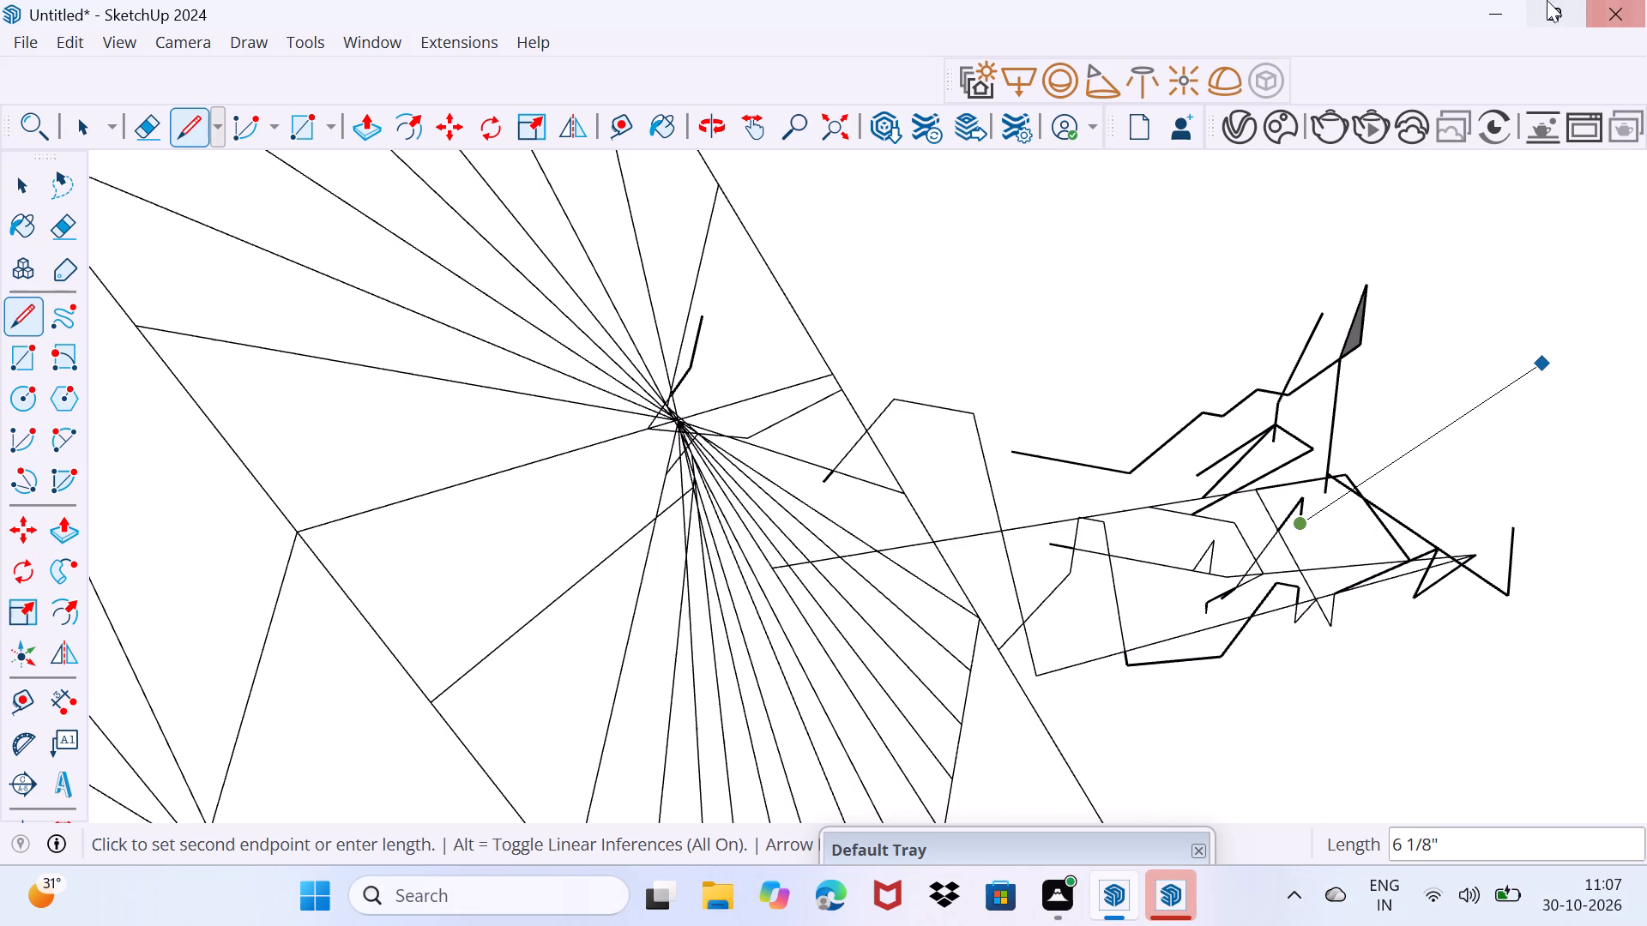
click(1118, 579)
From the long descending line, draw a bent stroke with segments about 3/8", 1/2" and 13/16" long, ending near the outline's upper edge.
click(1128, 559)
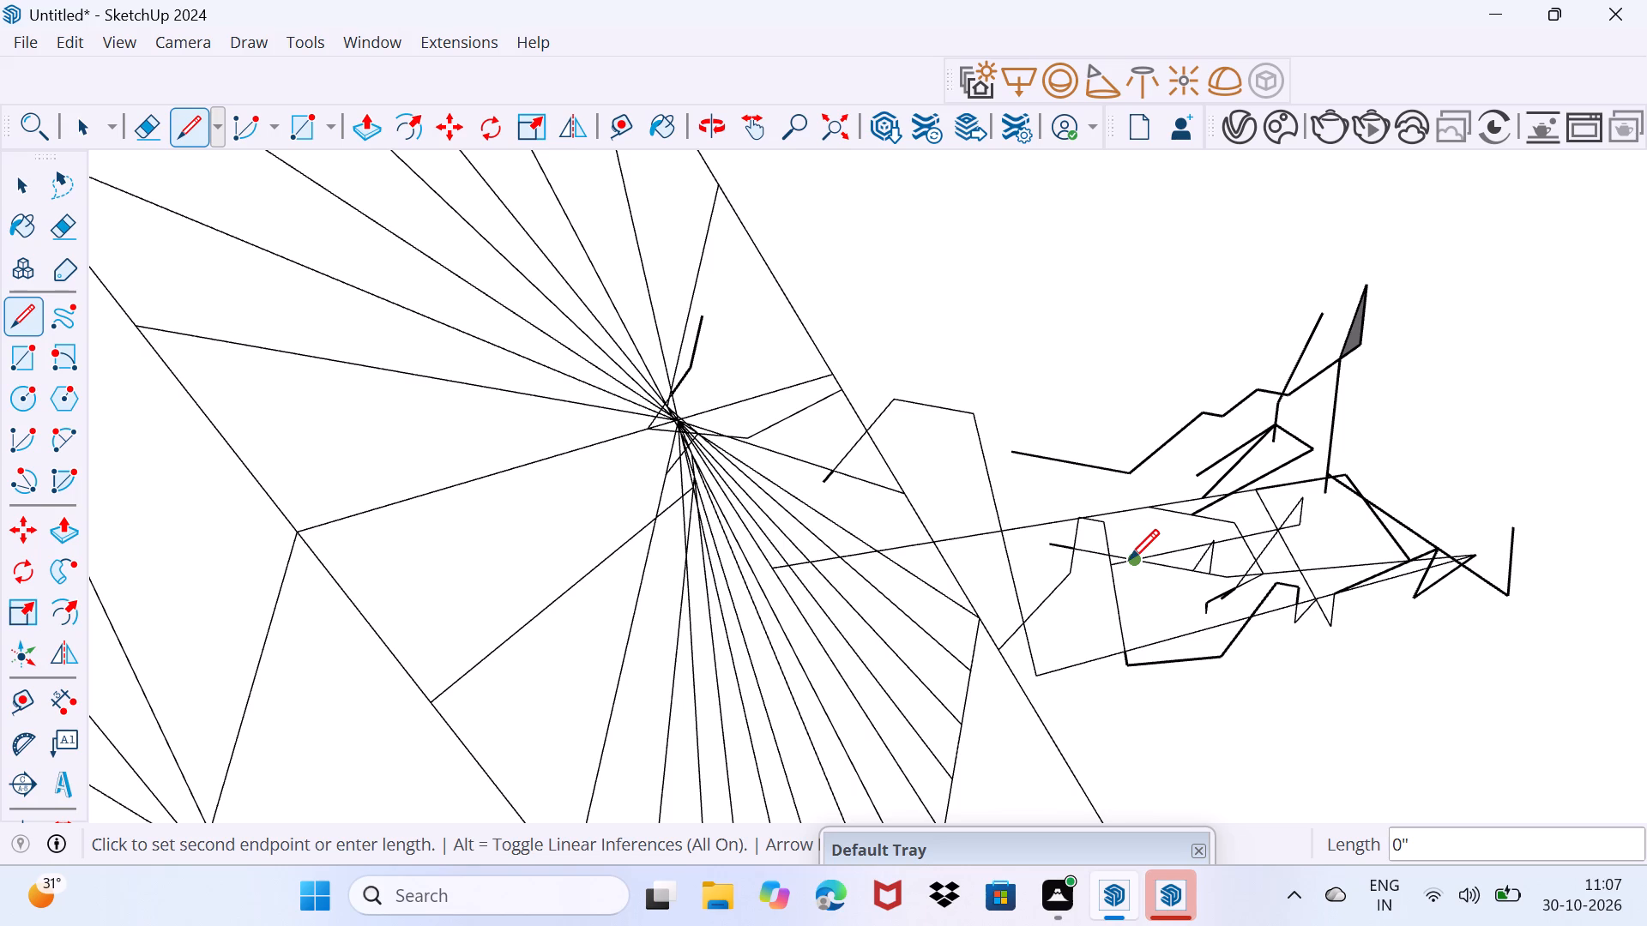
click(1147, 544)
click(1147, 544)
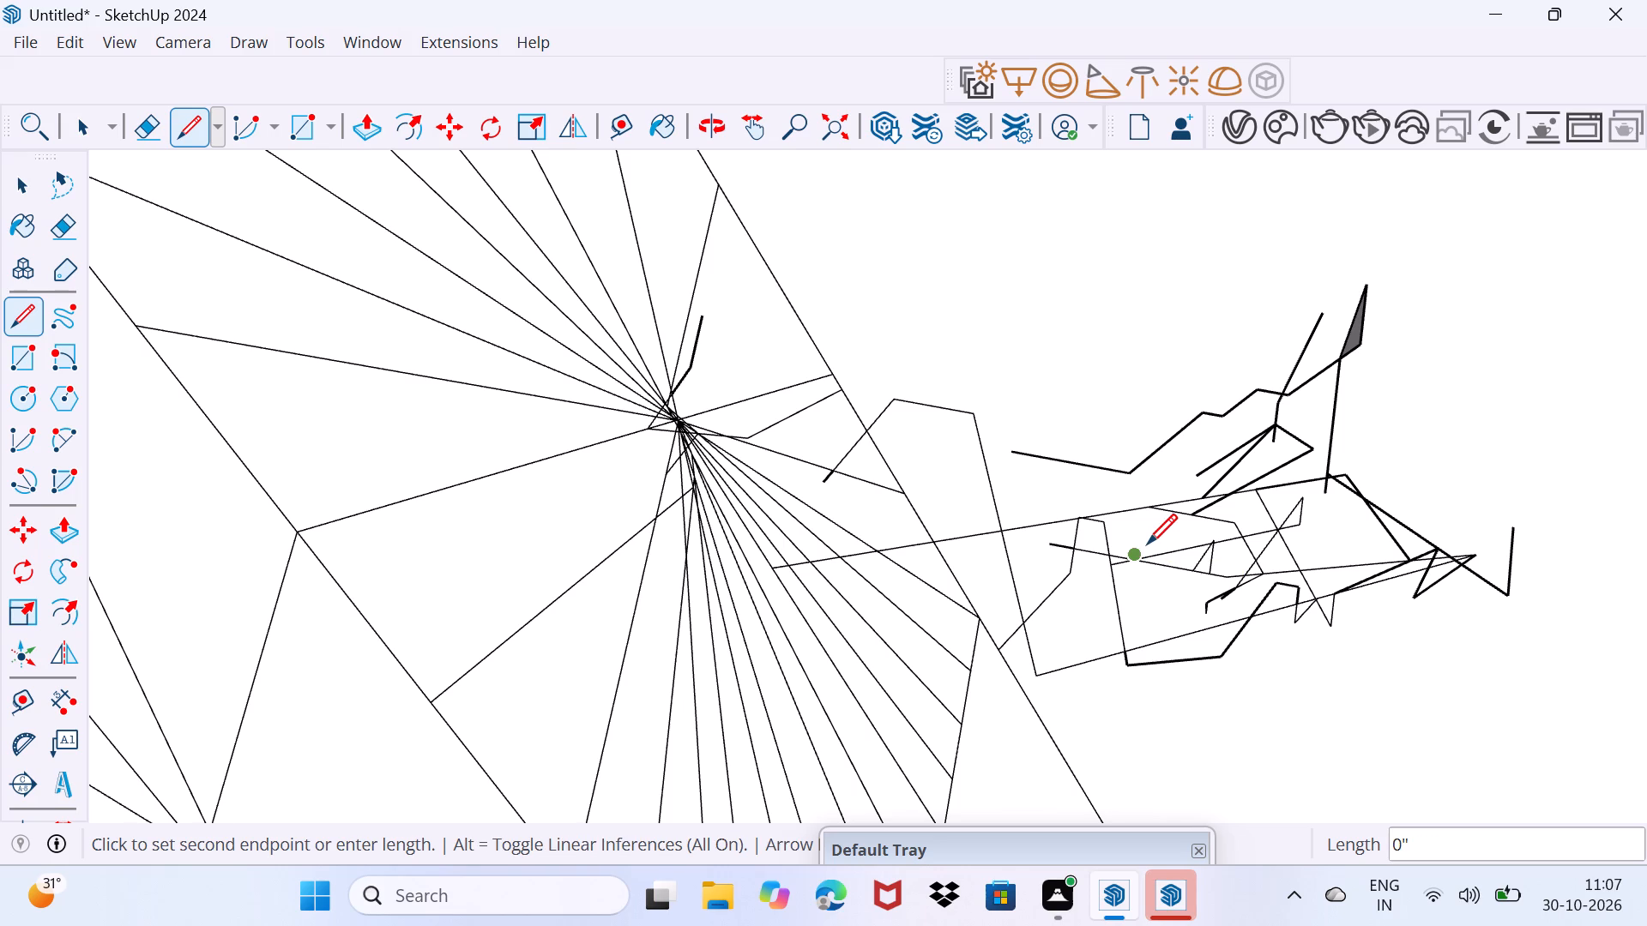
click(1153, 538)
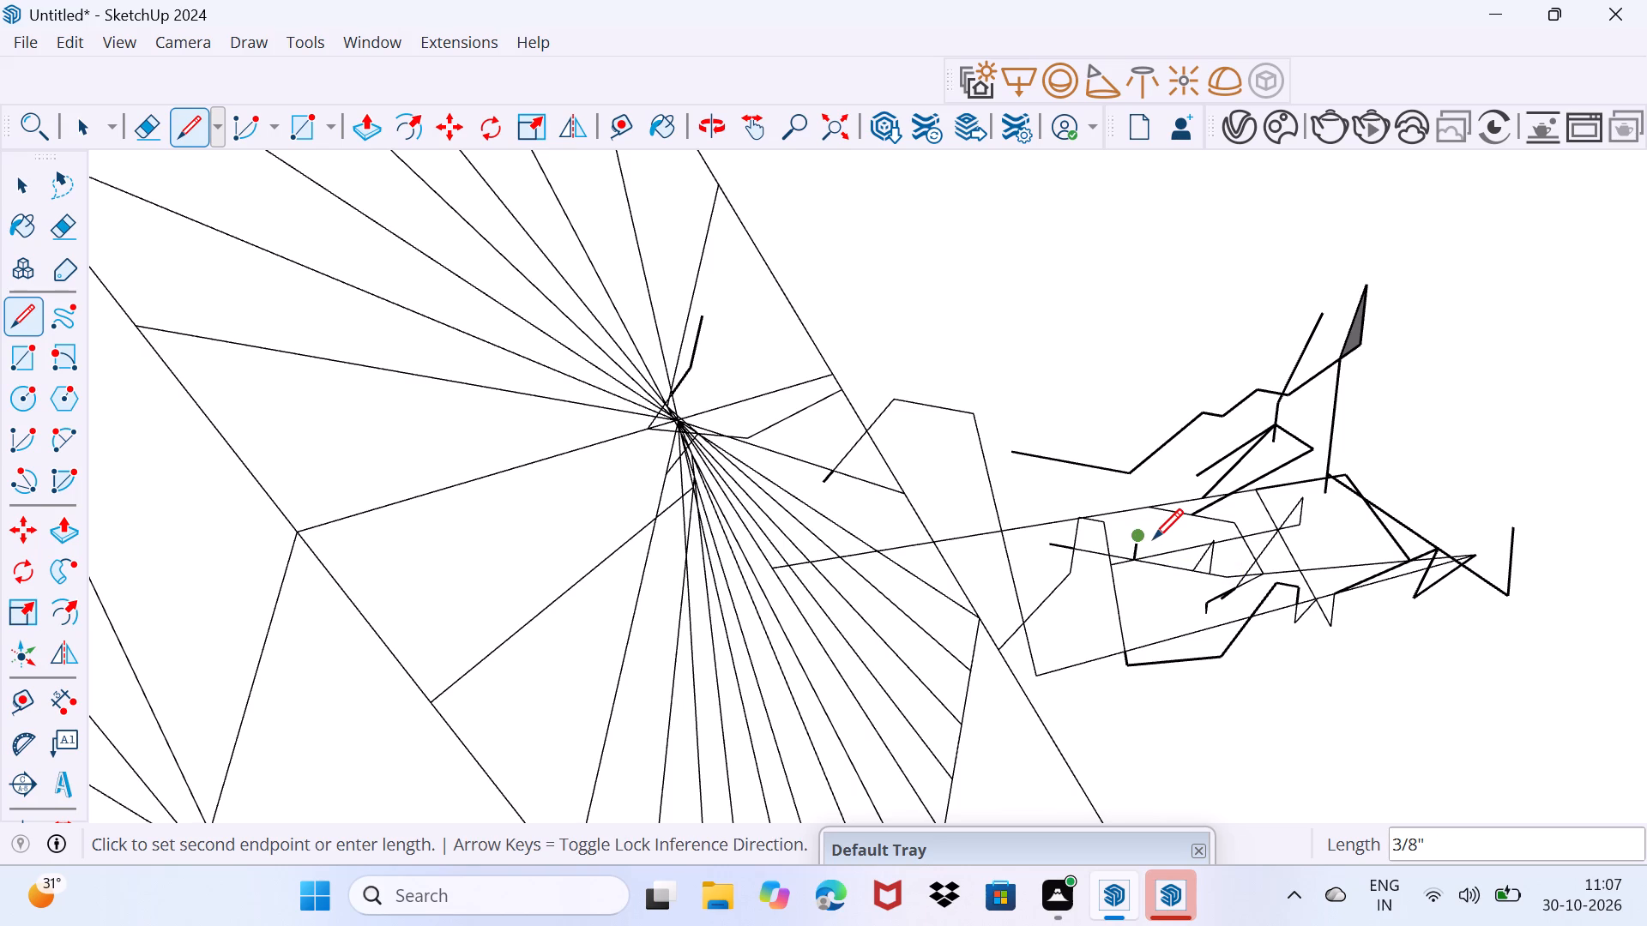
scroll(1162, 535, up, 4)
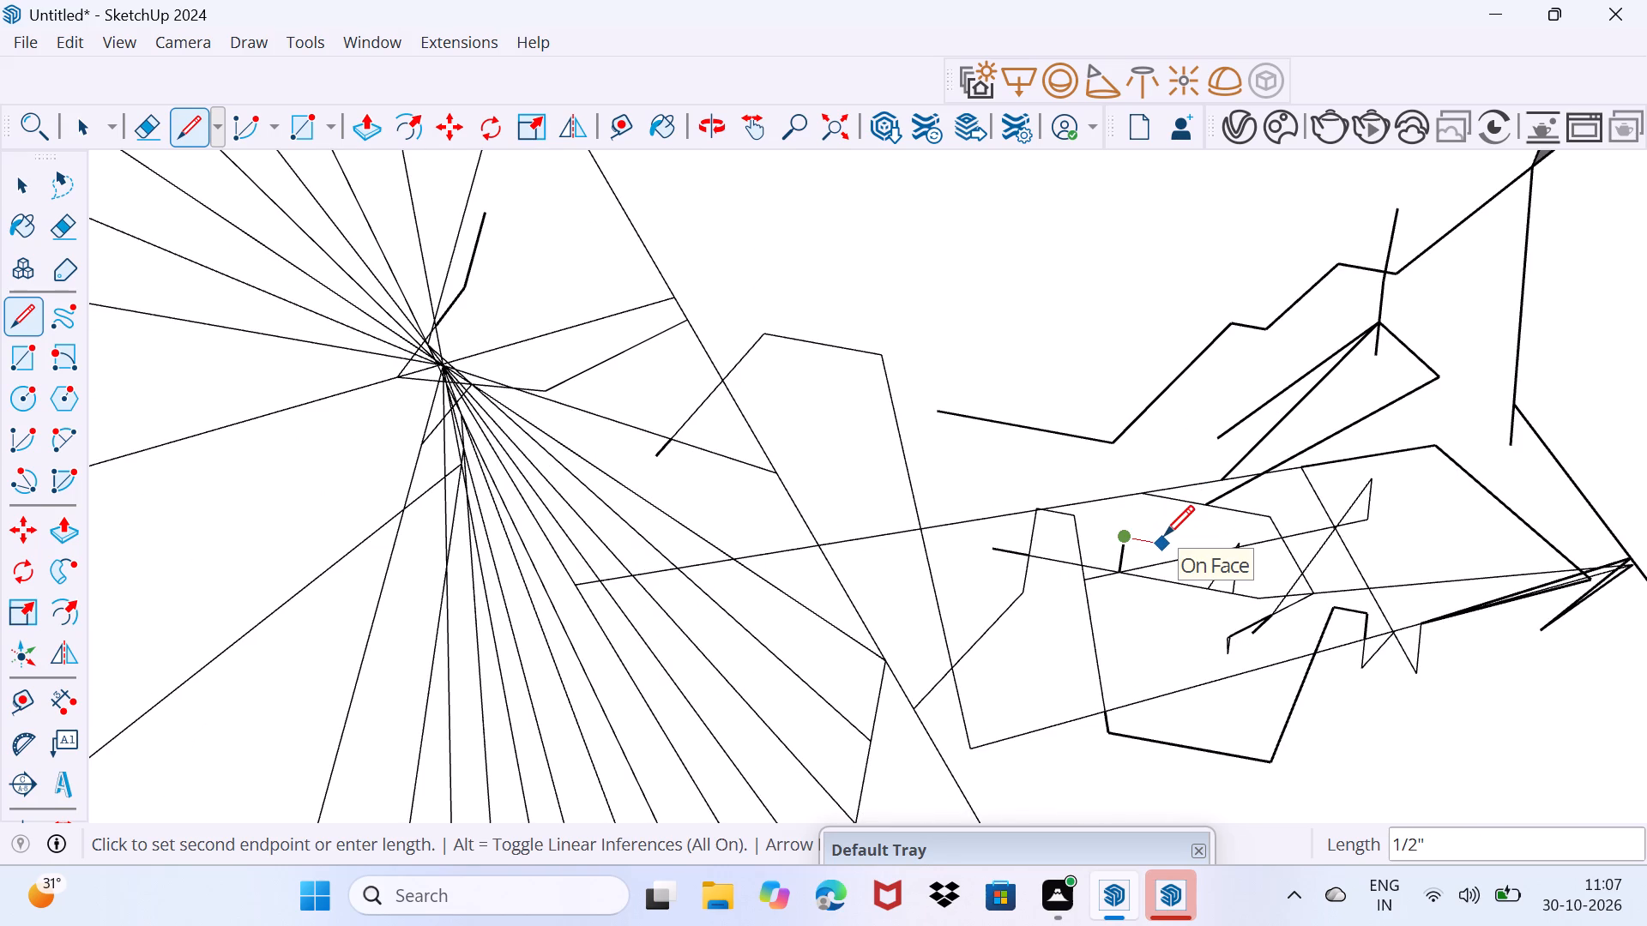
click(1164, 535)
click(1204, 511)
click(1204, 511)
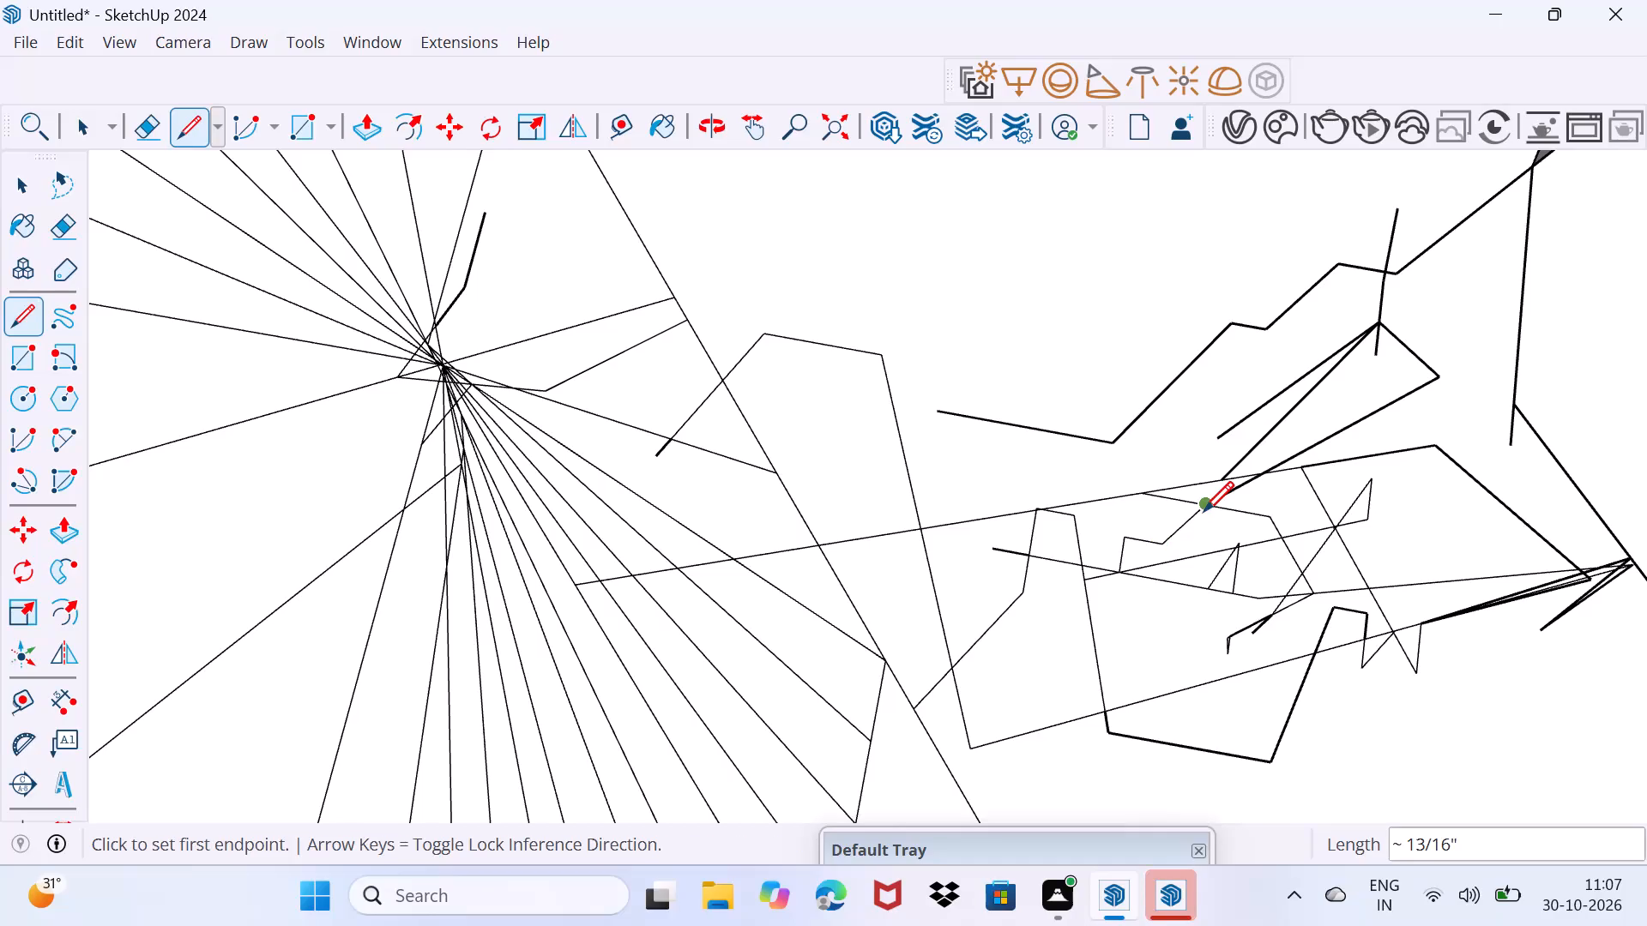
Draw a line about 1 5/16" long from the bent stroke's upper end down to the long line, and retrace its upper part.
click(1201, 516)
click(1201, 516)
click(1204, 512)
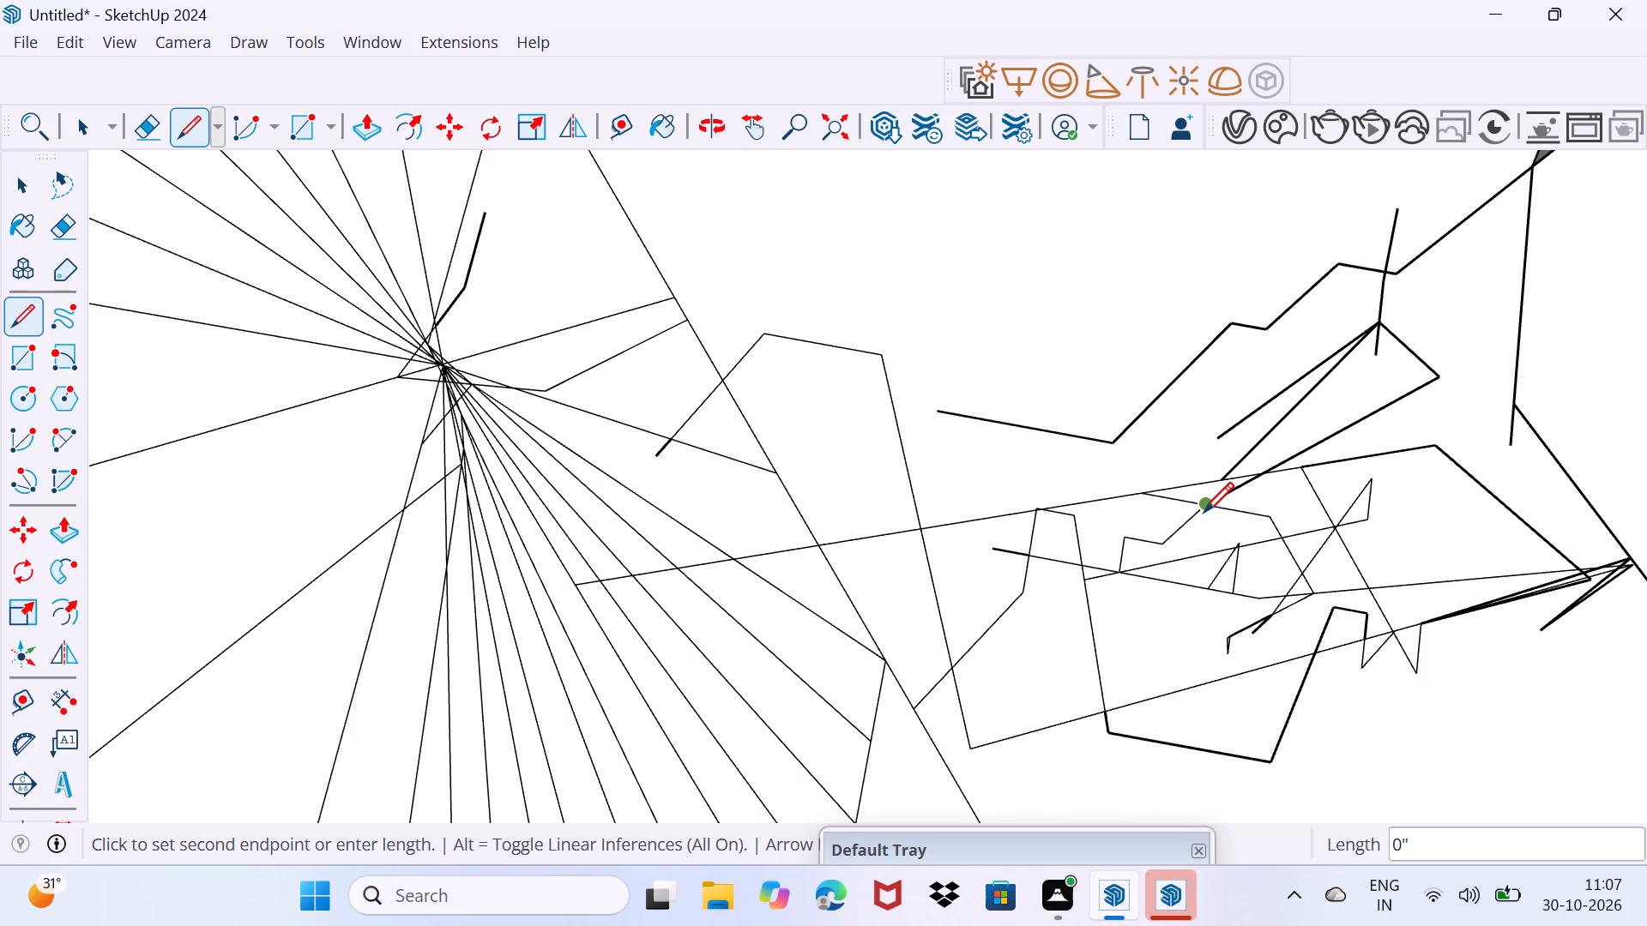
click(1204, 512)
click(1139, 572)
click(1185, 518)
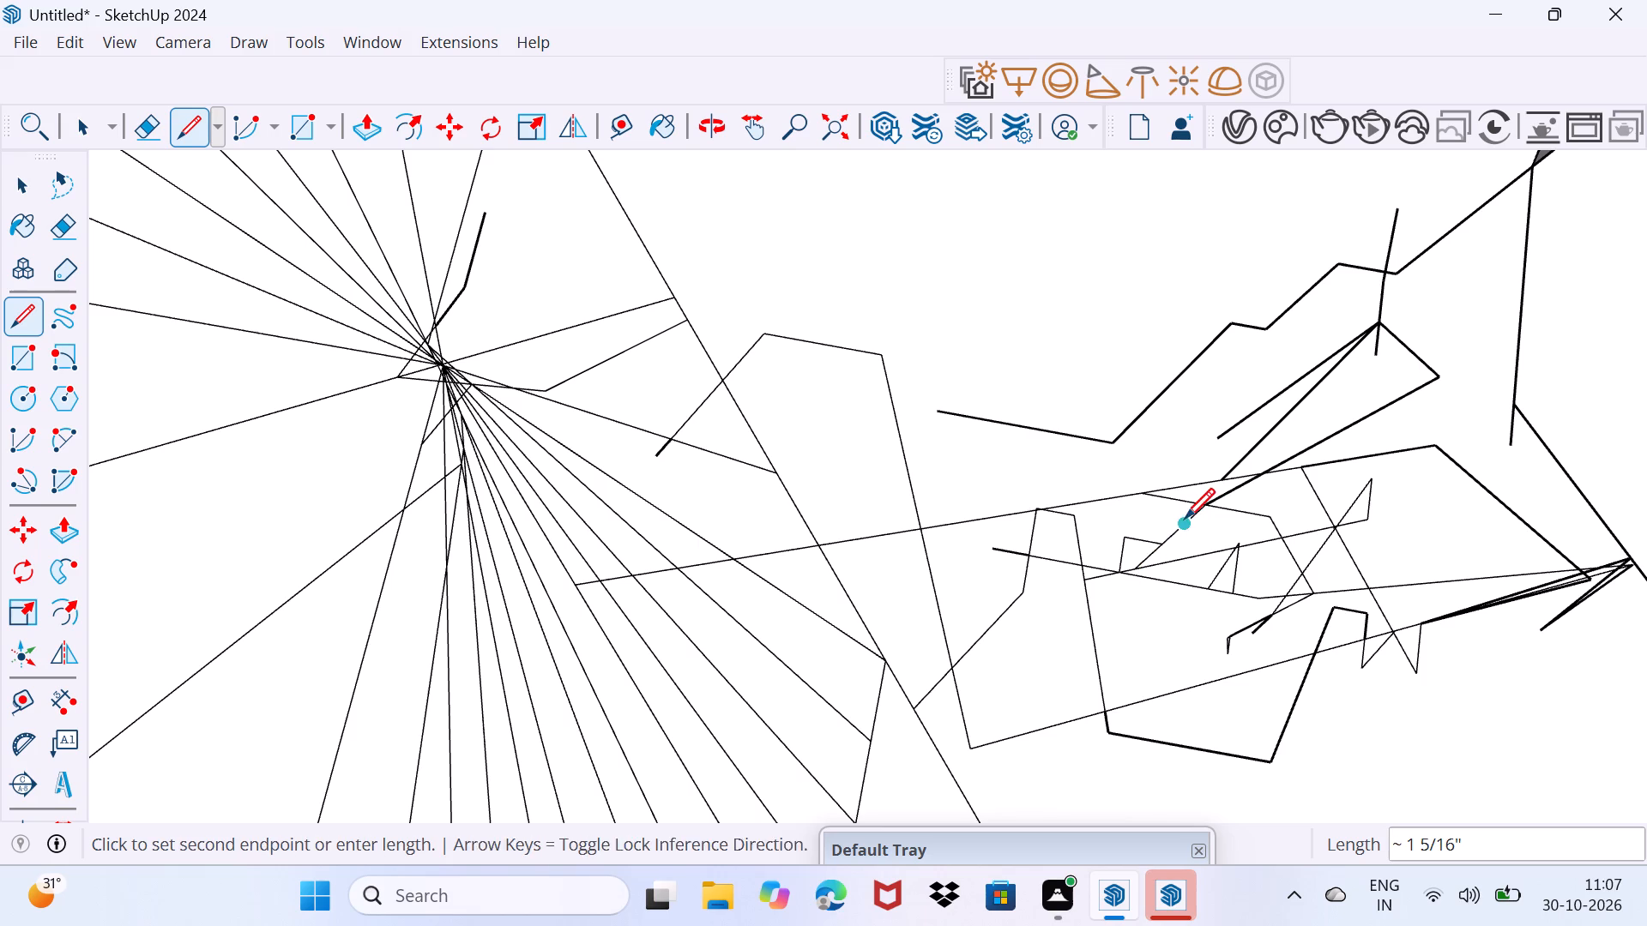
click(1179, 538)
click(1189, 518)
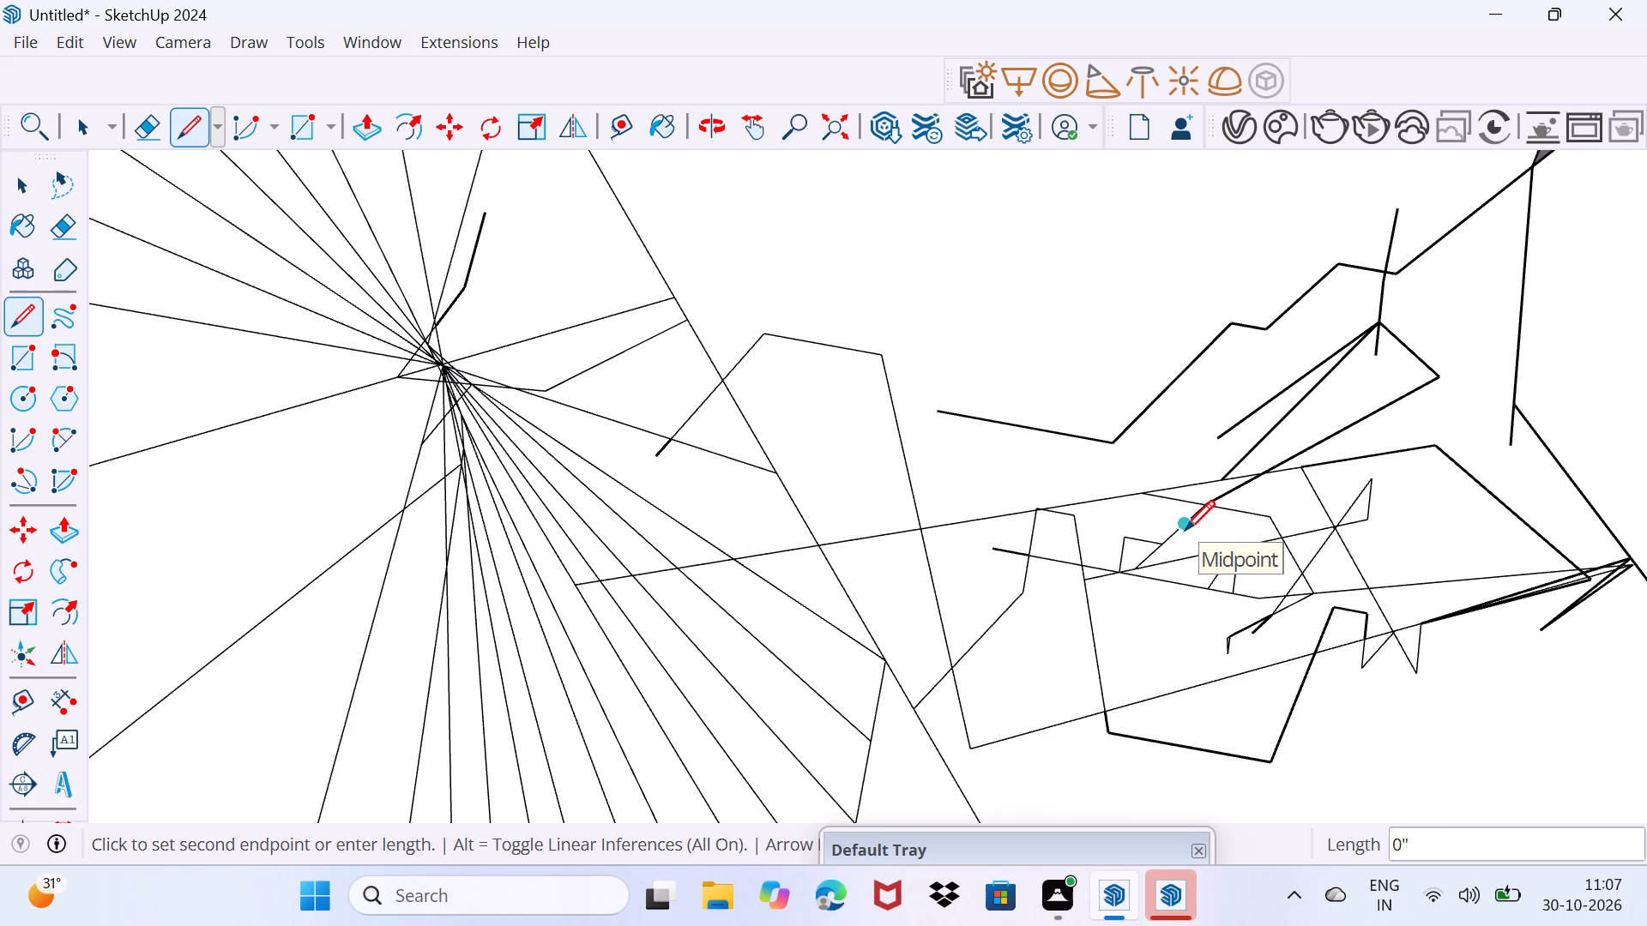
click(1185, 530)
click(1168, 544)
click(1168, 544)
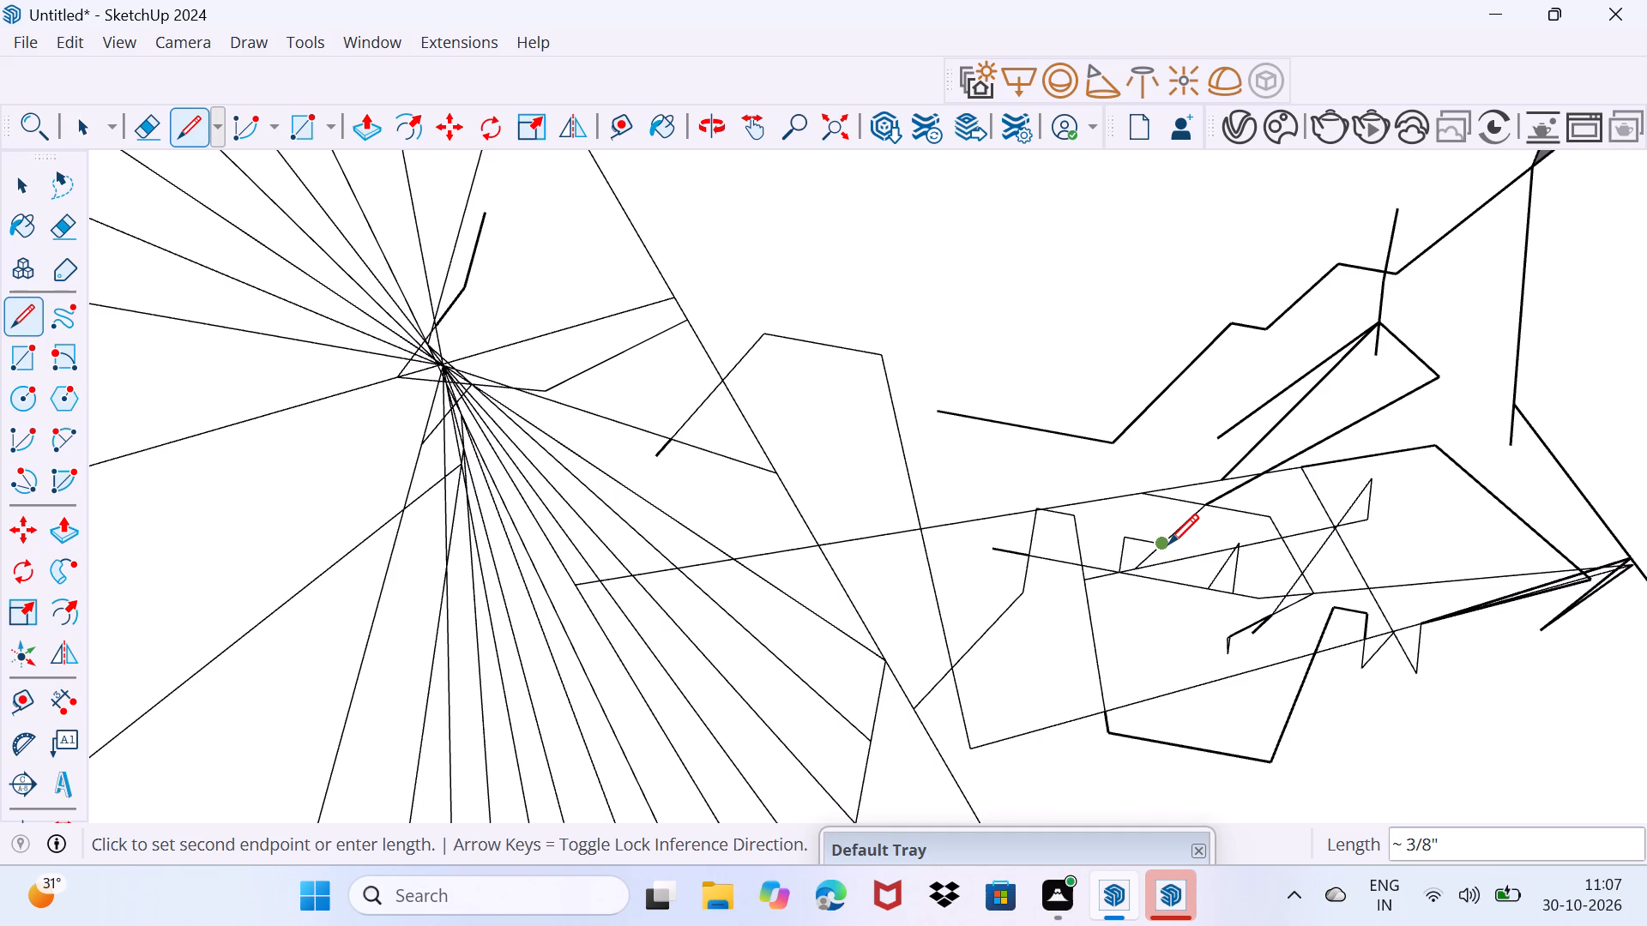
click(1168, 544)
click(1203, 494)
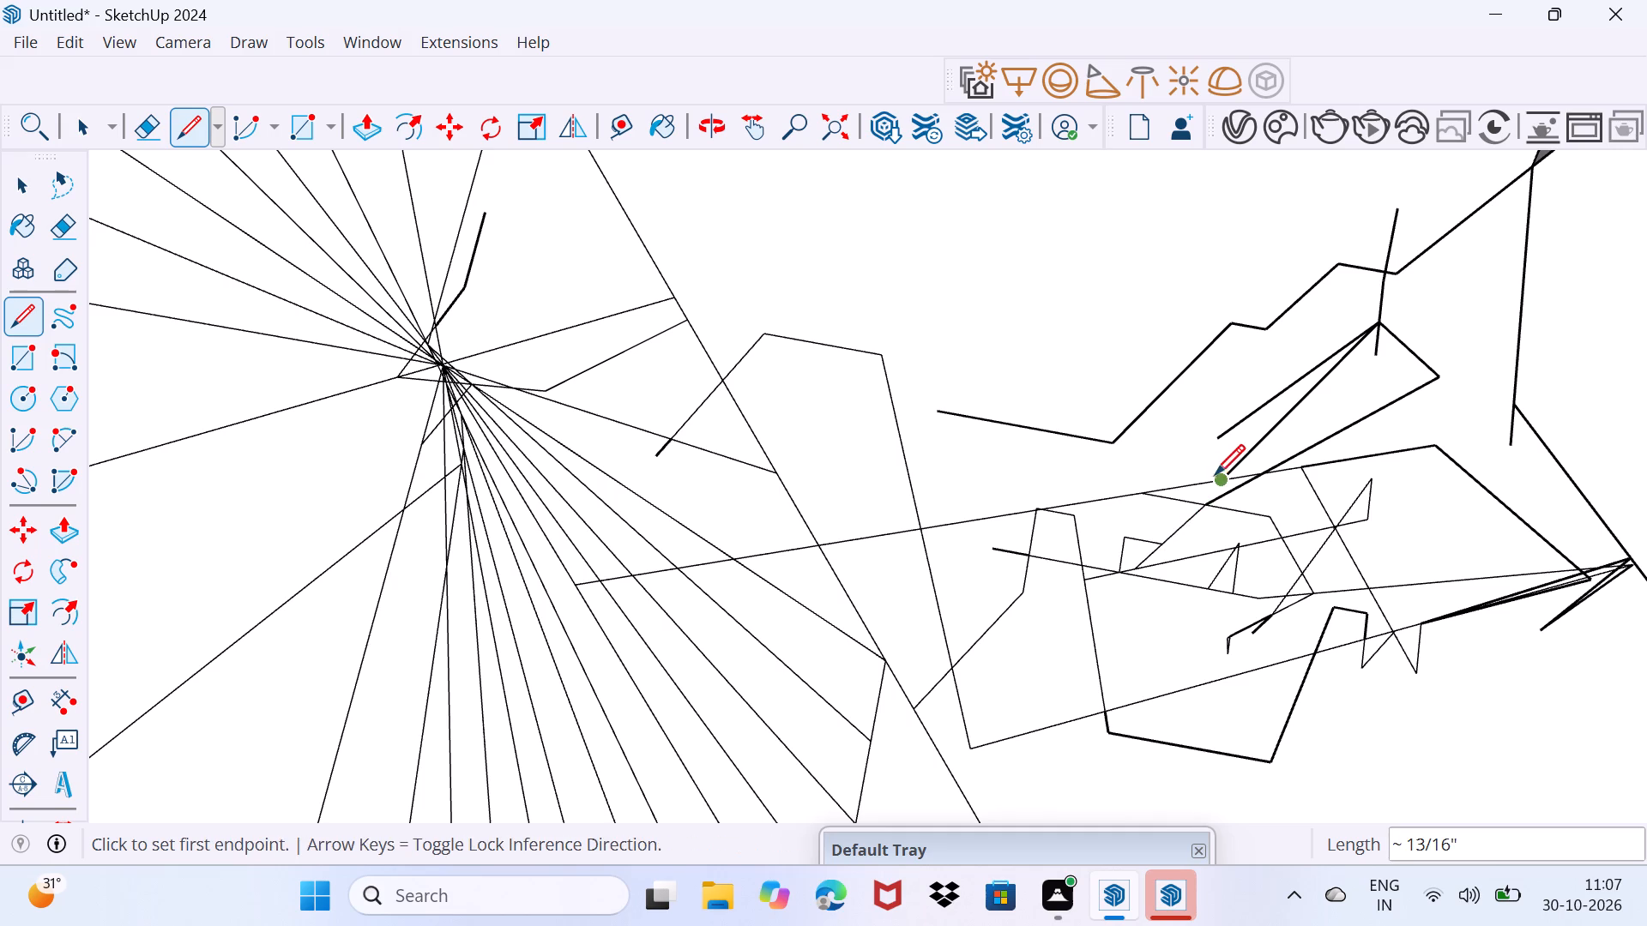
Draw a two-segment hook from the diagonal's lower end at the outline's upper edge across and up to the rising path.
click(1217, 469)
click(1145, 481)
click(1139, 481)
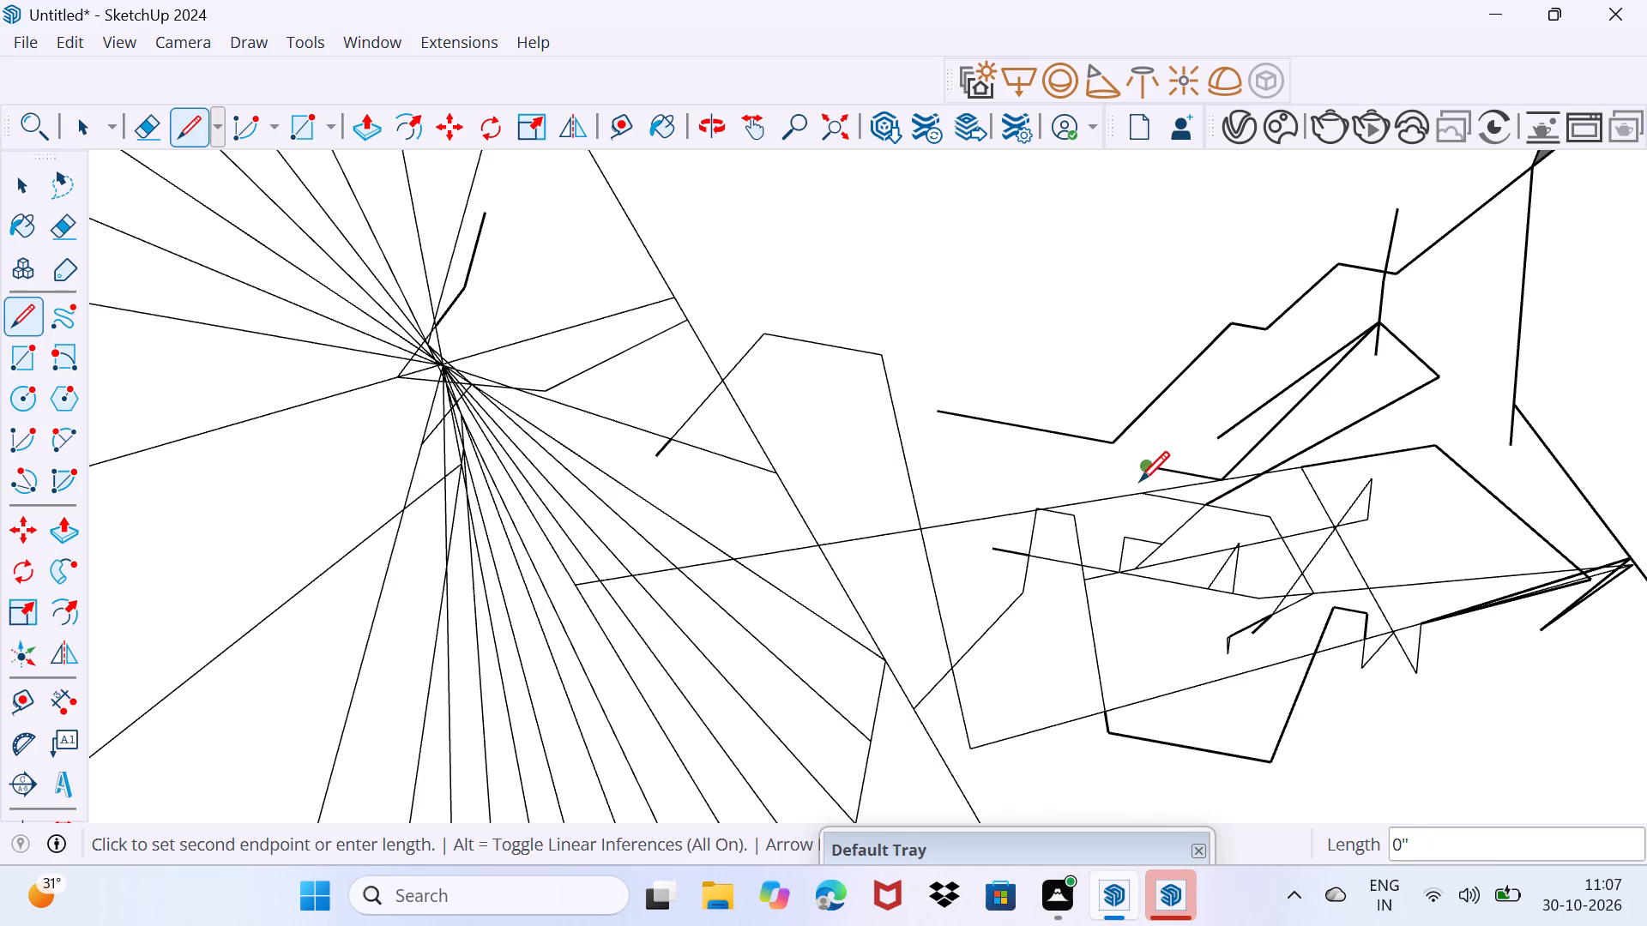
click(1137, 463)
click(1142, 424)
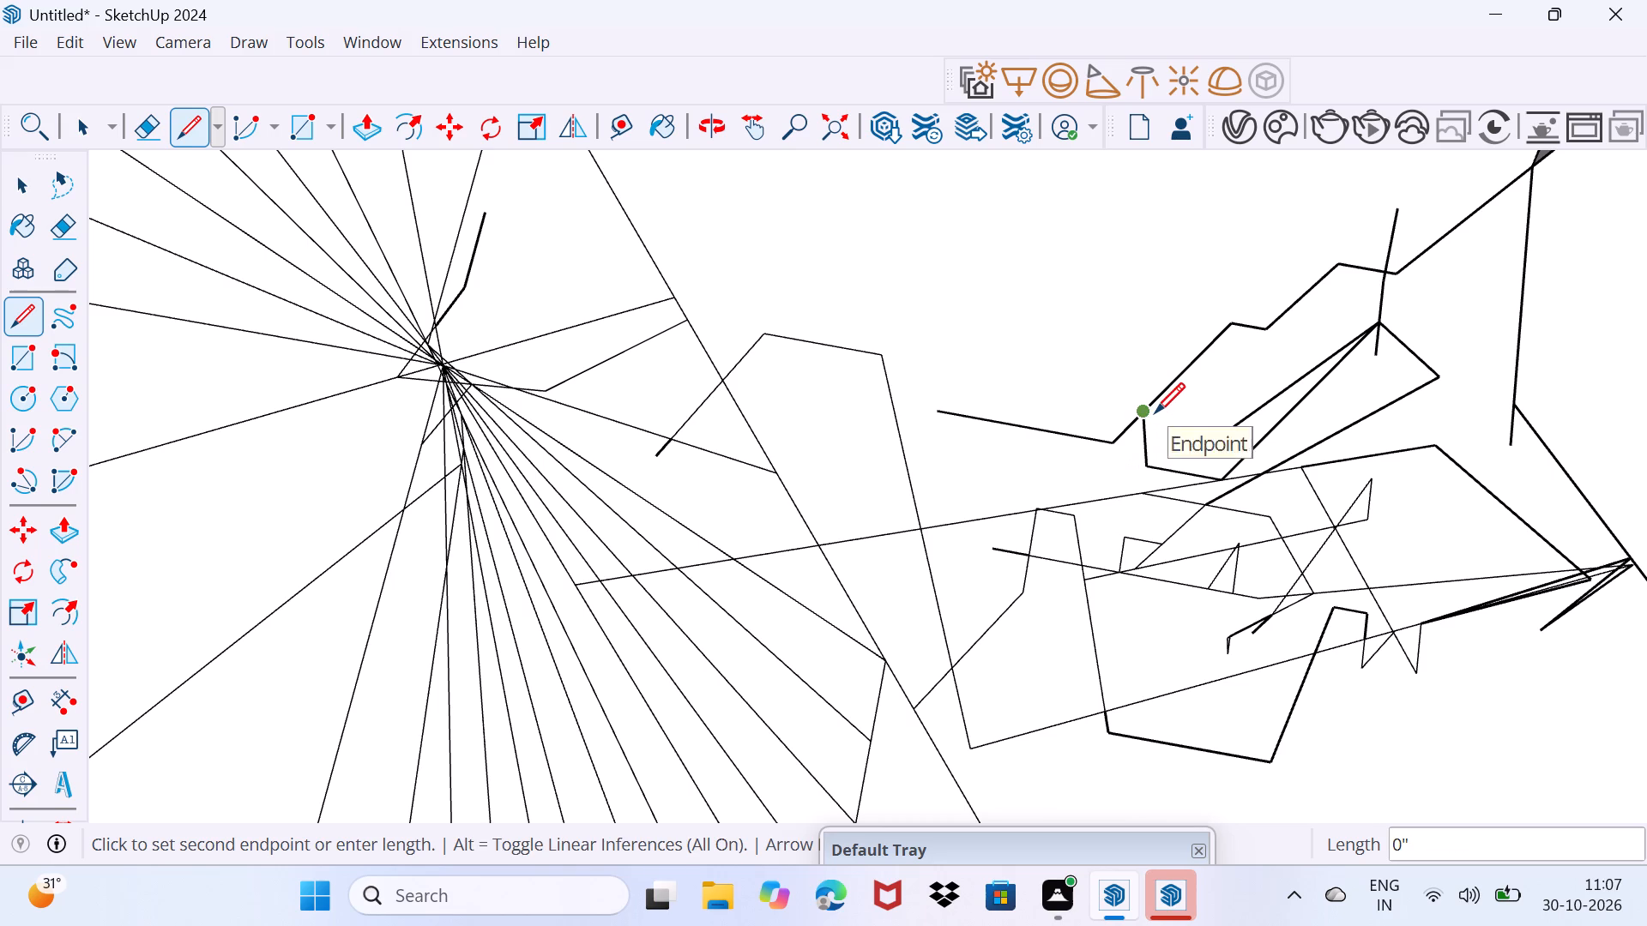
Extend the hook with a three-segment zigzag, its first segment about 13/16" long, ending at the free diagonal's lower endpoint.
click(1155, 412)
click(1159, 411)
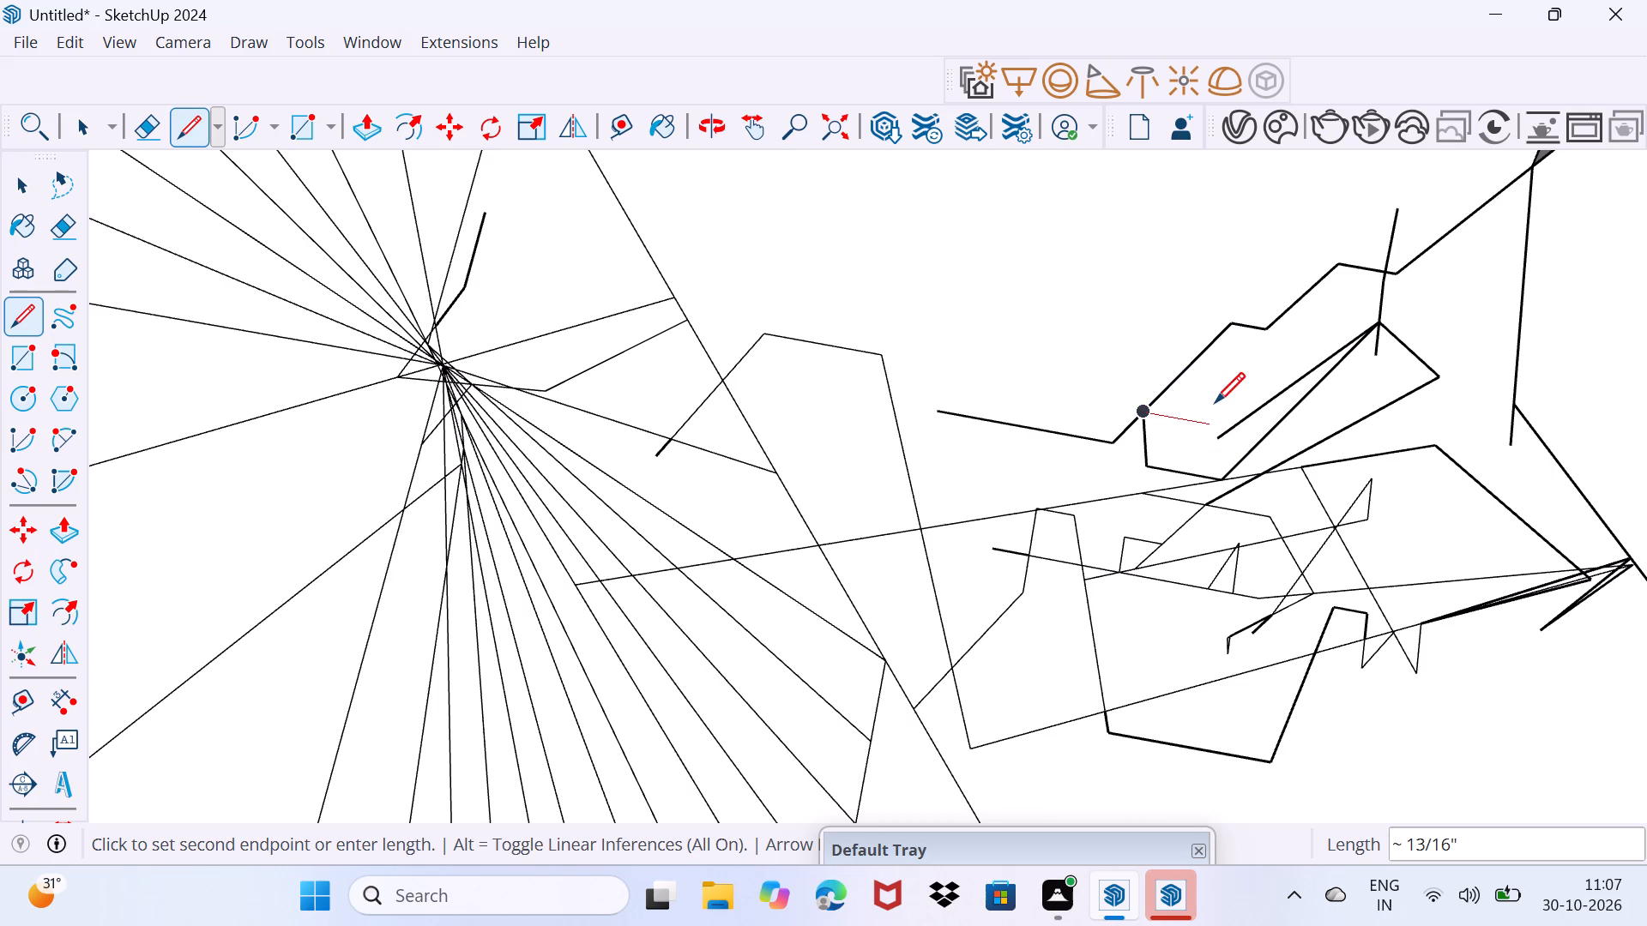
click(1215, 402)
click(1240, 399)
click(1234, 414)
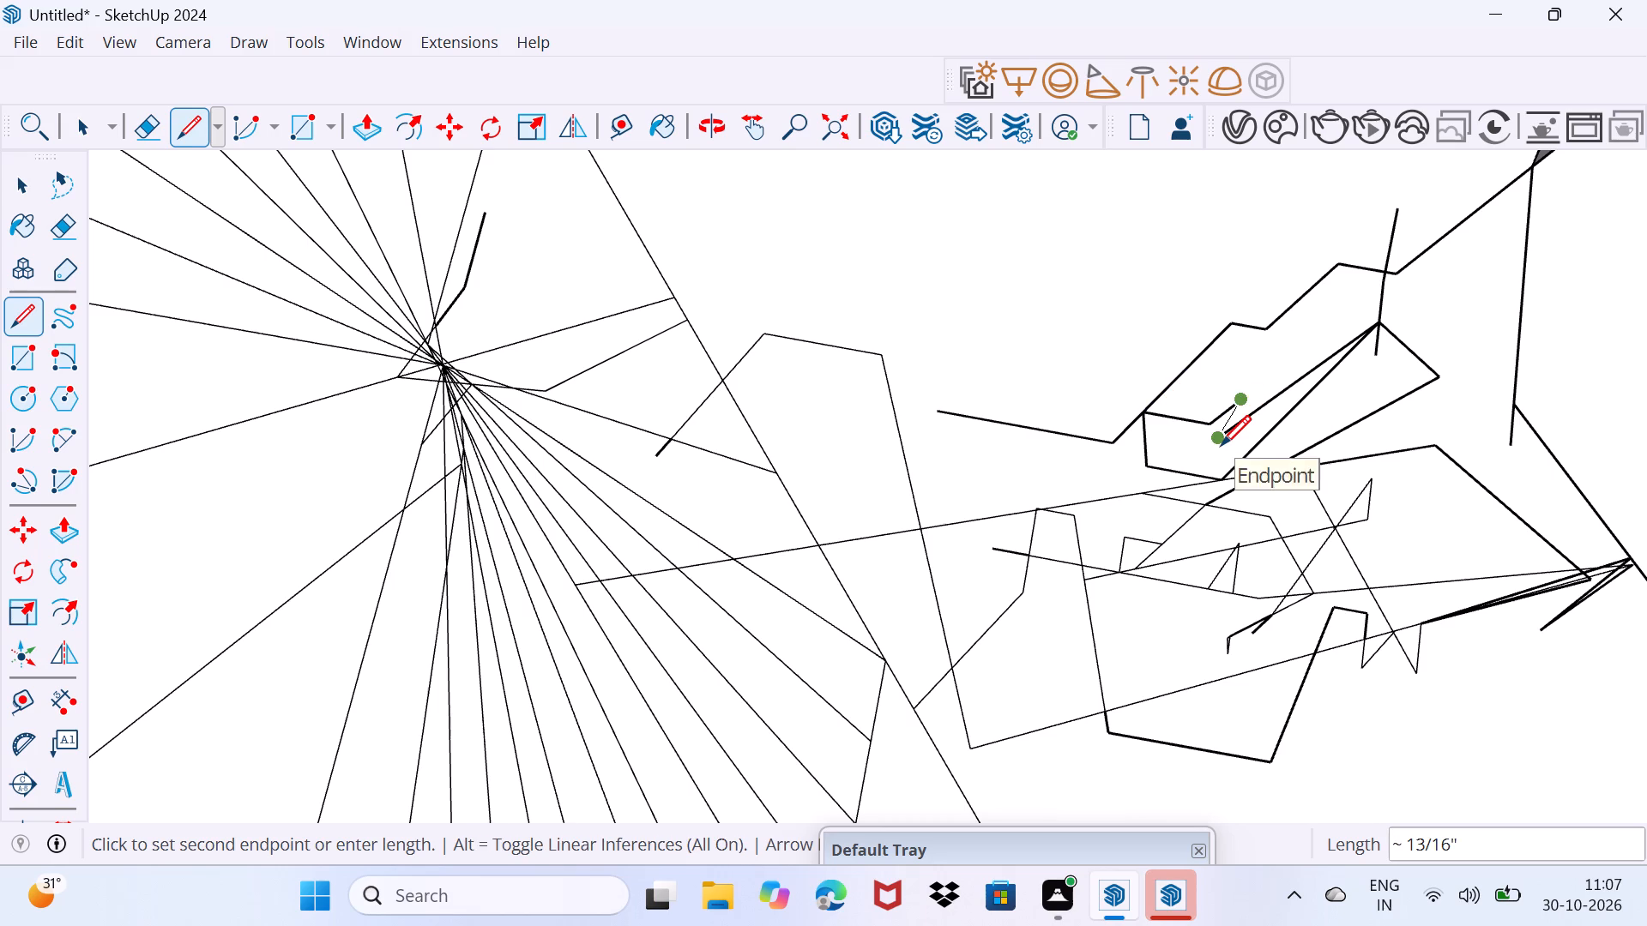
click(1221, 445)
click(1222, 443)
Retrace the zigzag's last segment with short strokes about 3/8" long from the free diagonal's endpoint.
click(1217, 454)
click(1221, 442)
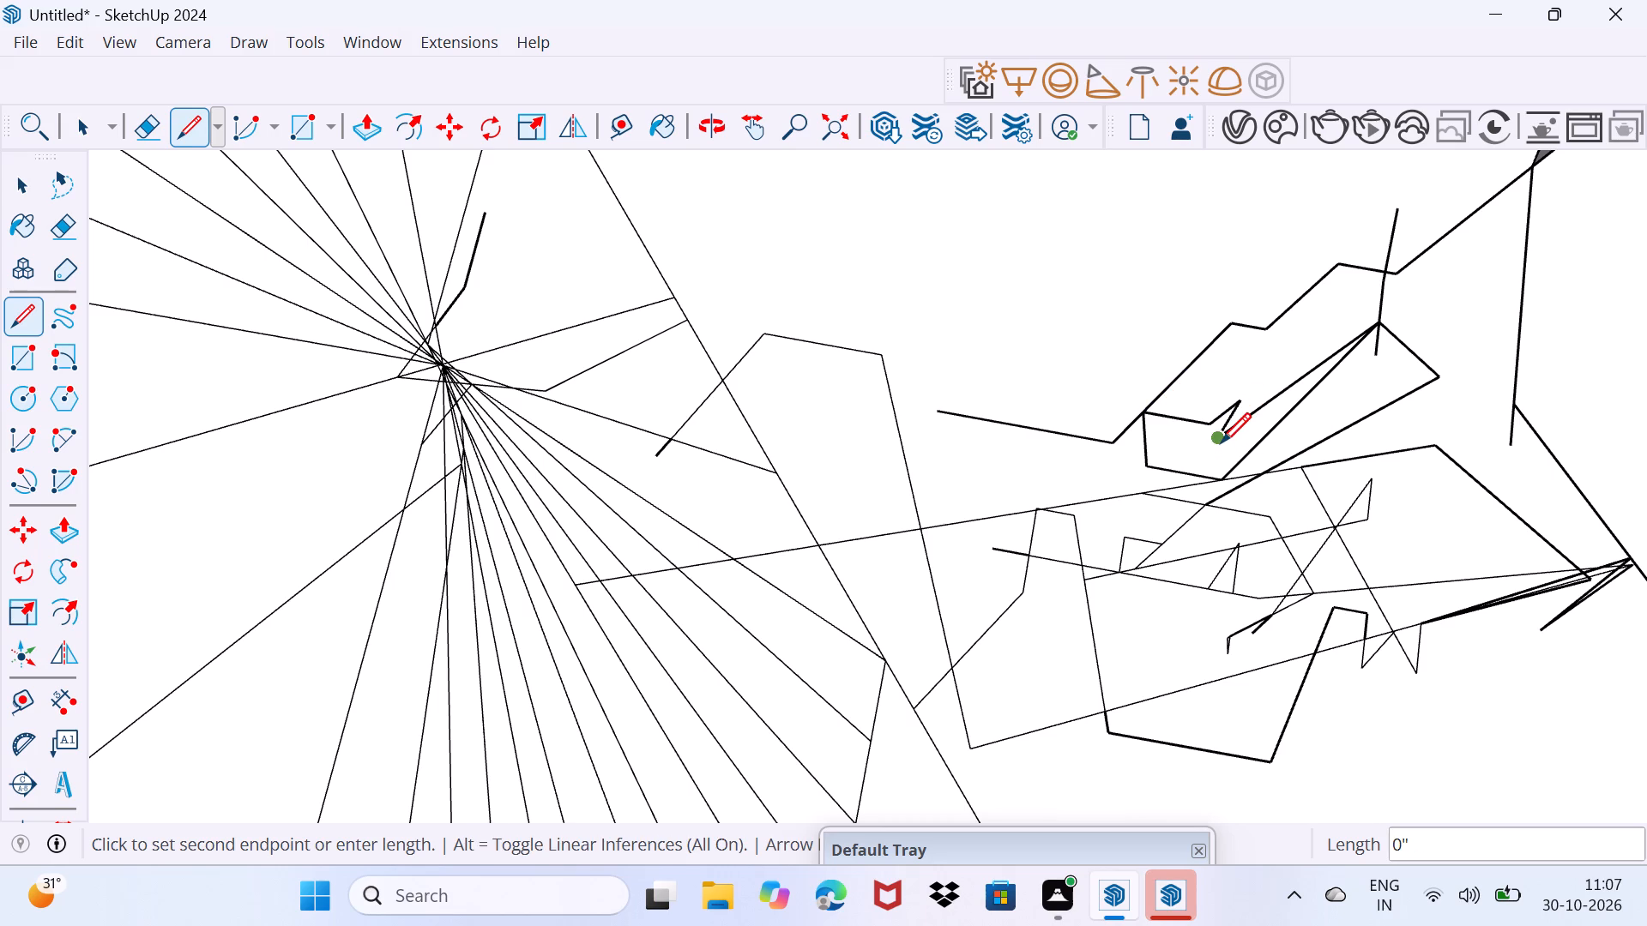
click(1216, 453)
click(1228, 435)
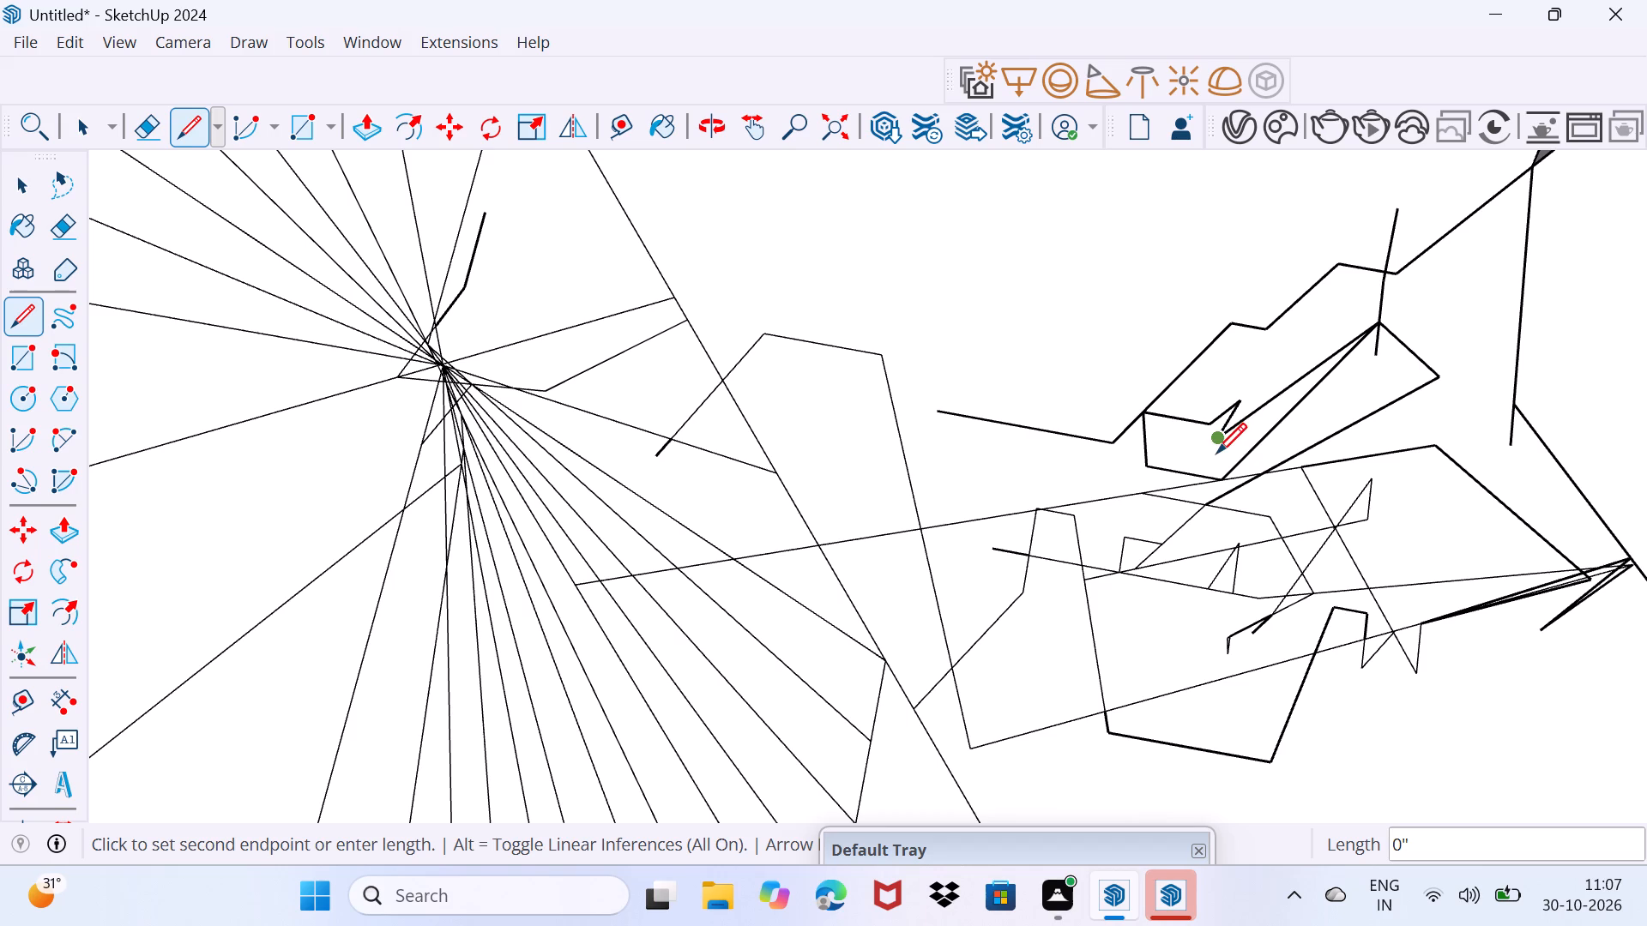
click(1216, 453)
click(1225, 436)
click(1225, 436)
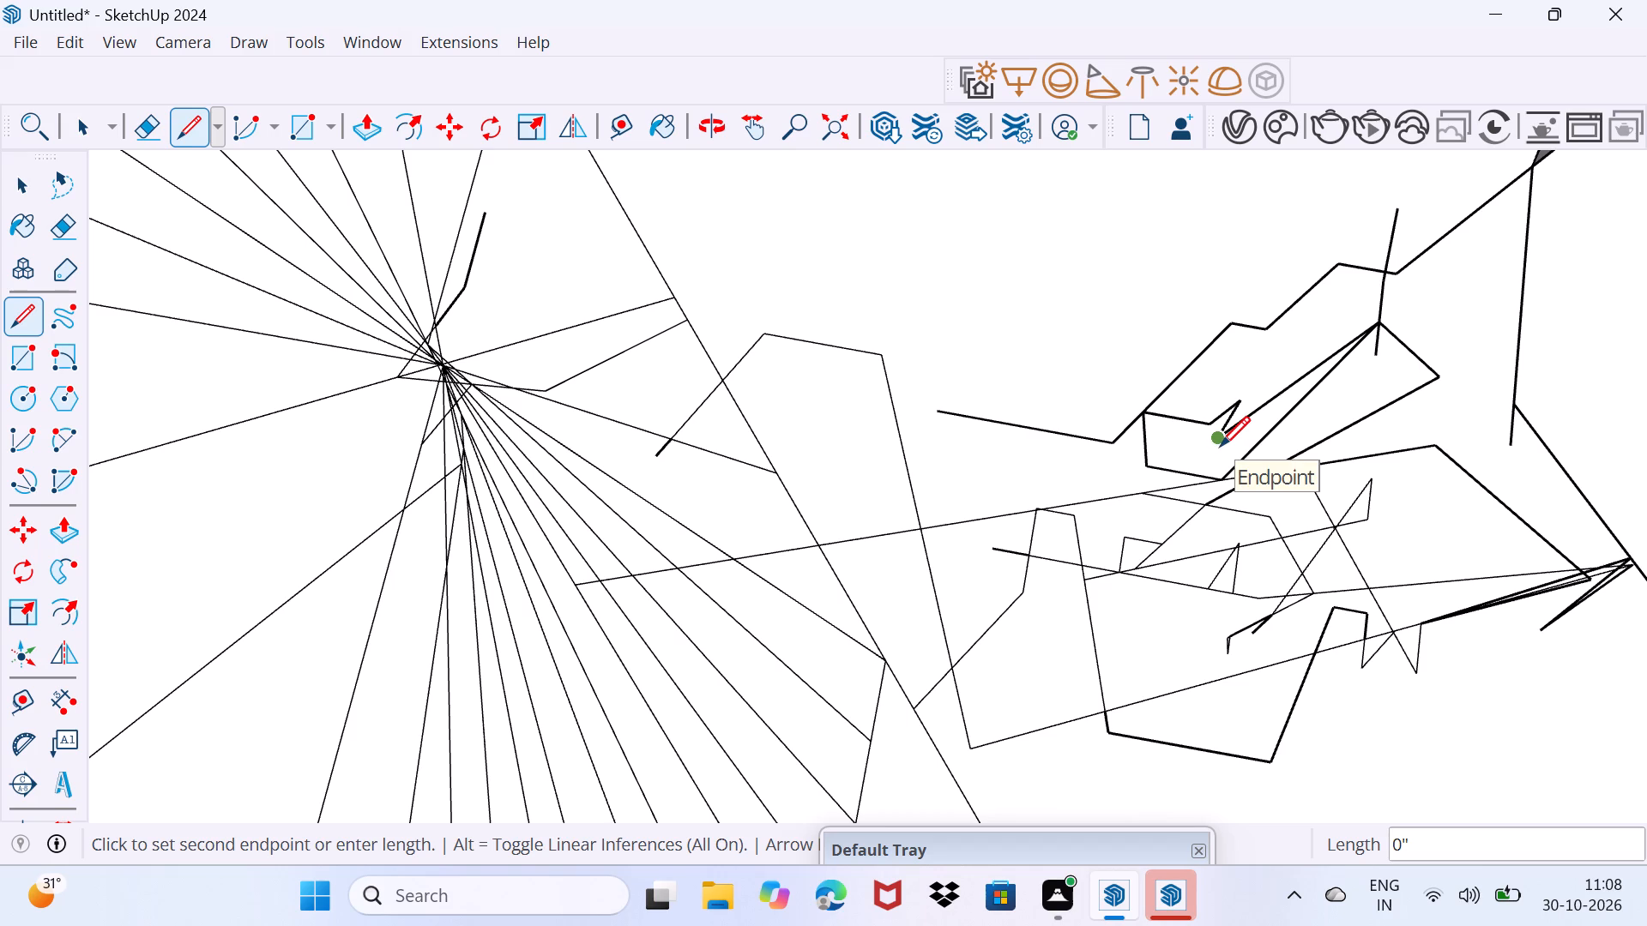
click(1220, 446)
click(1220, 445)
click(1227, 423)
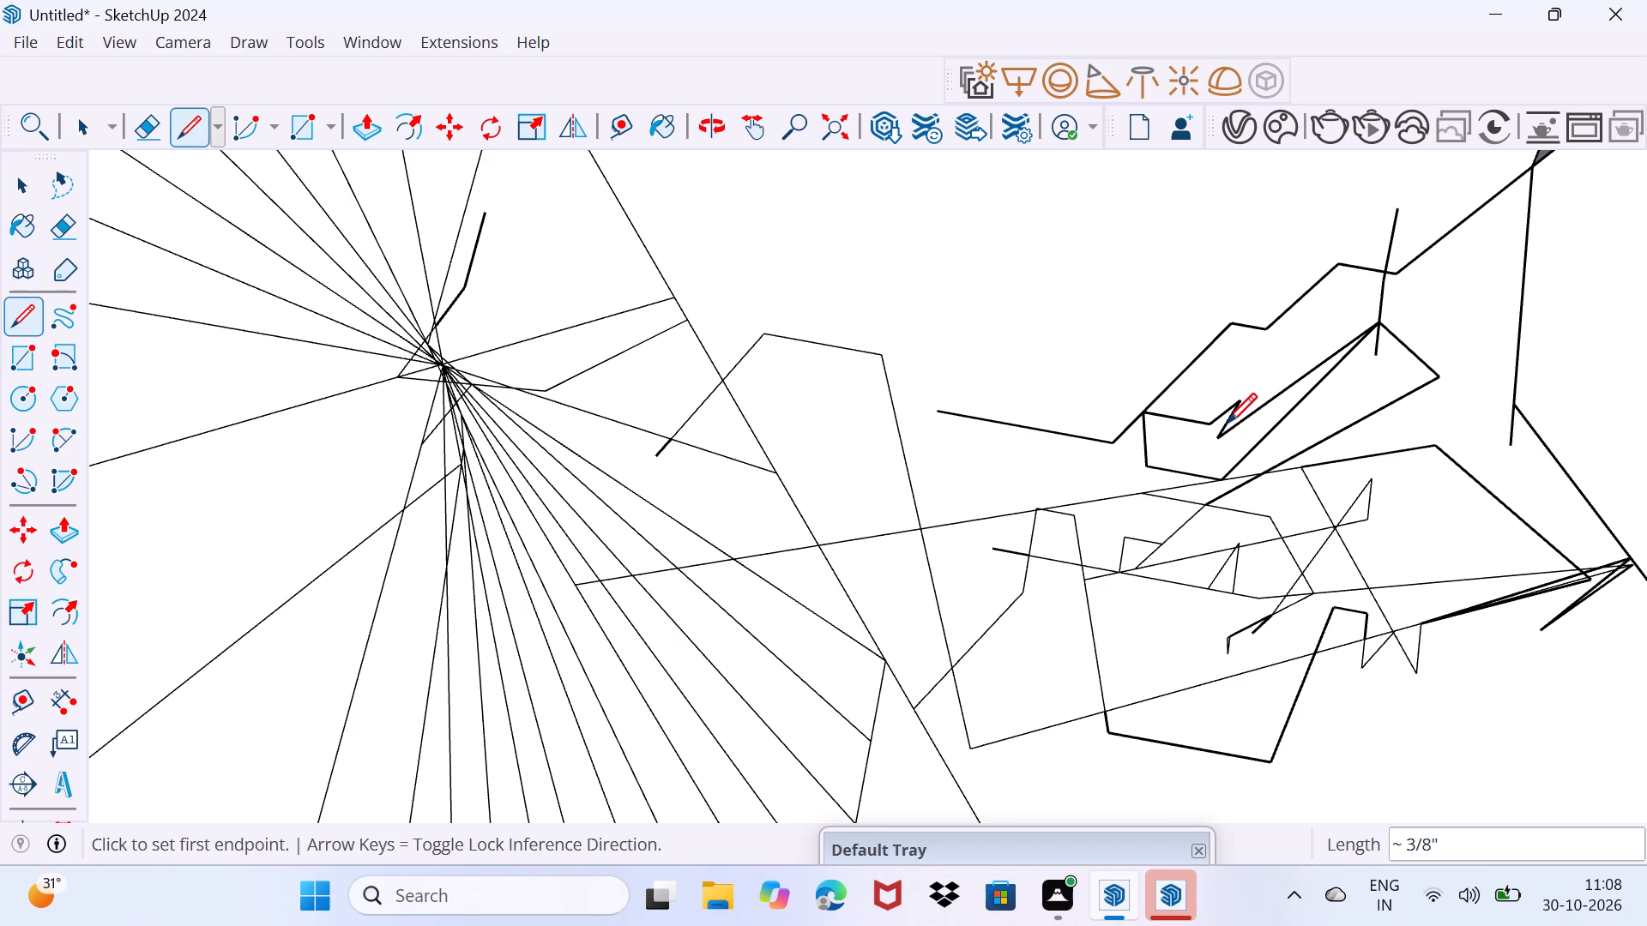
click(1228, 438)
click(1232, 434)
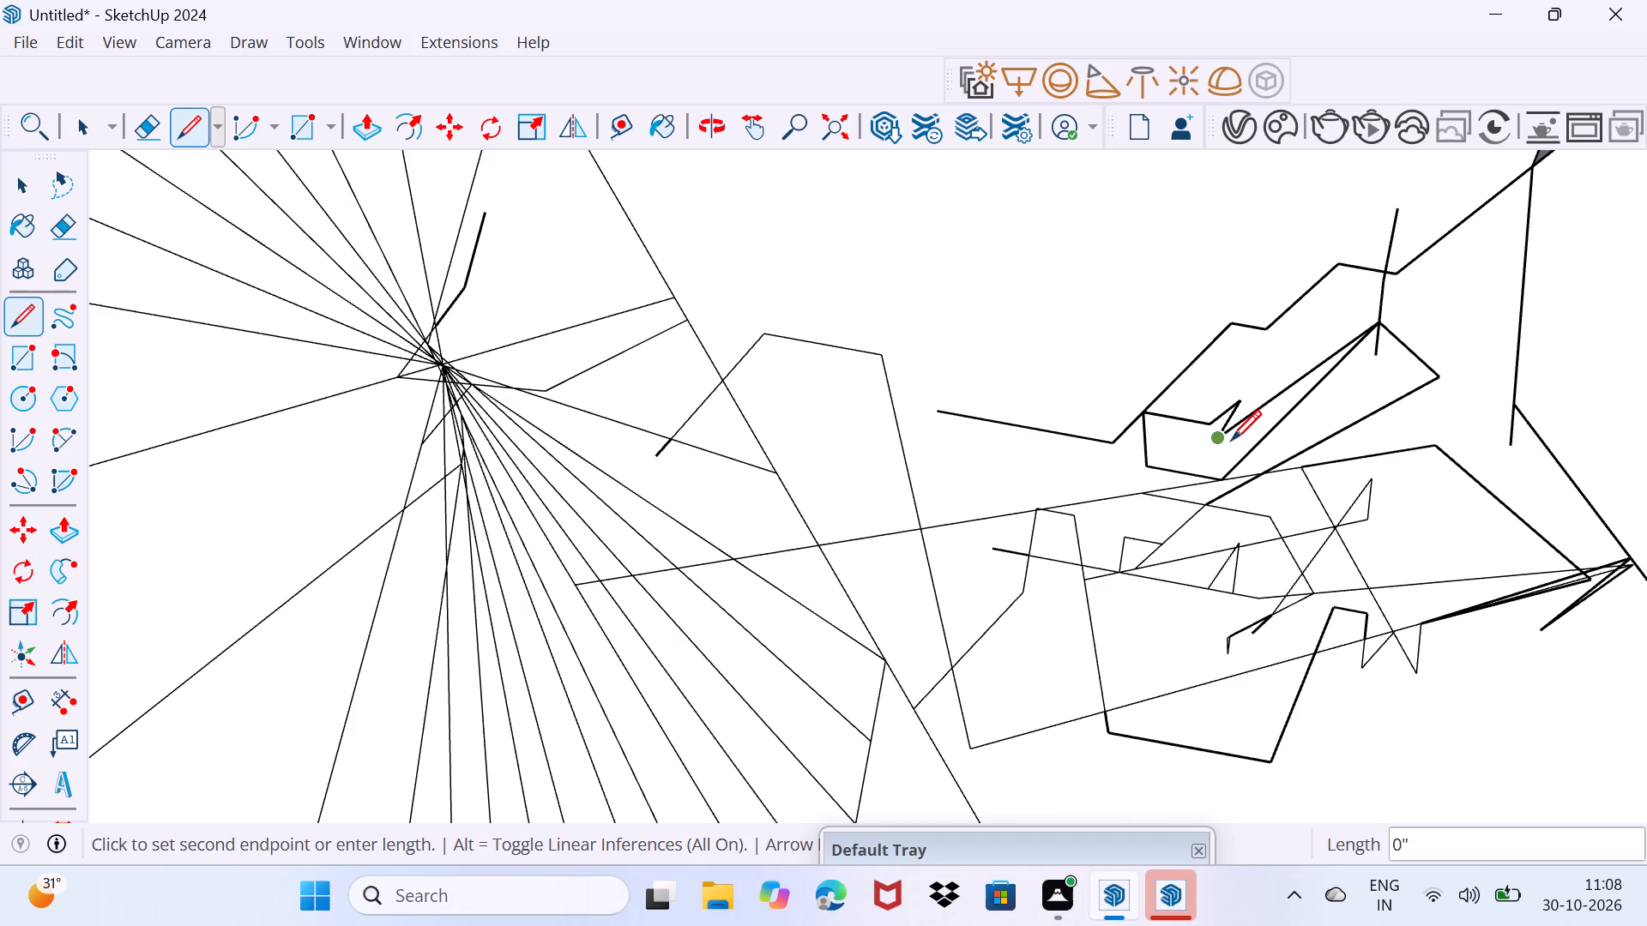
click(1229, 448)
click(1240, 420)
click(1240, 420)
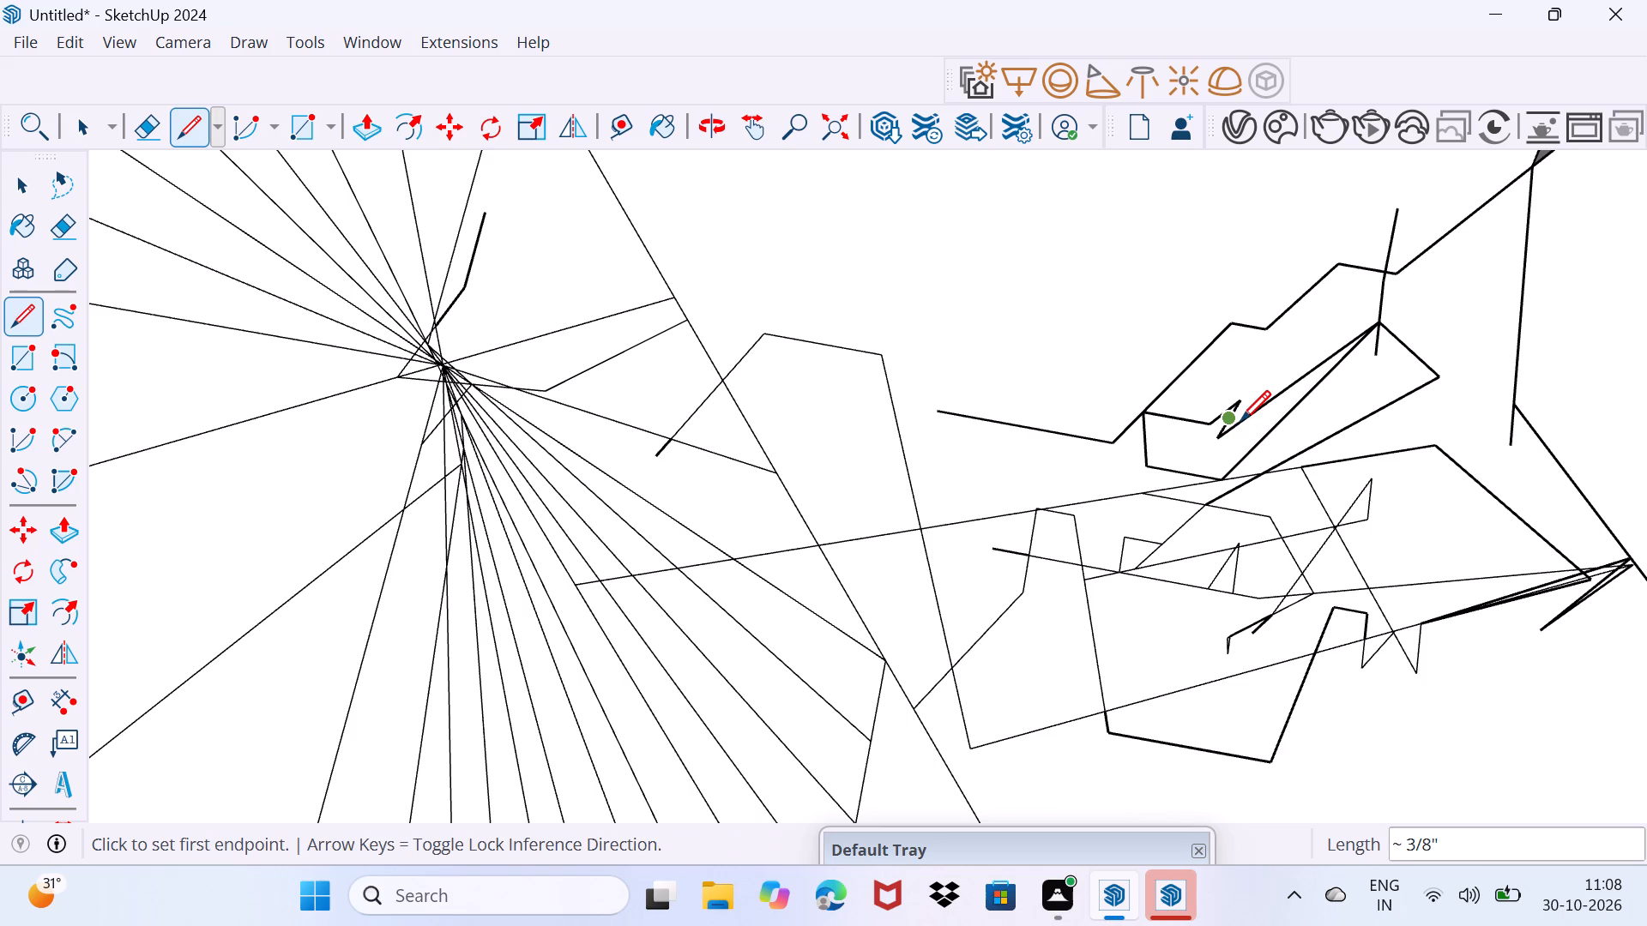
Draw a long line from the zigzag down to the outline's upper edge and a steep one back up, retracing its tip about 1/4".
click(1236, 428)
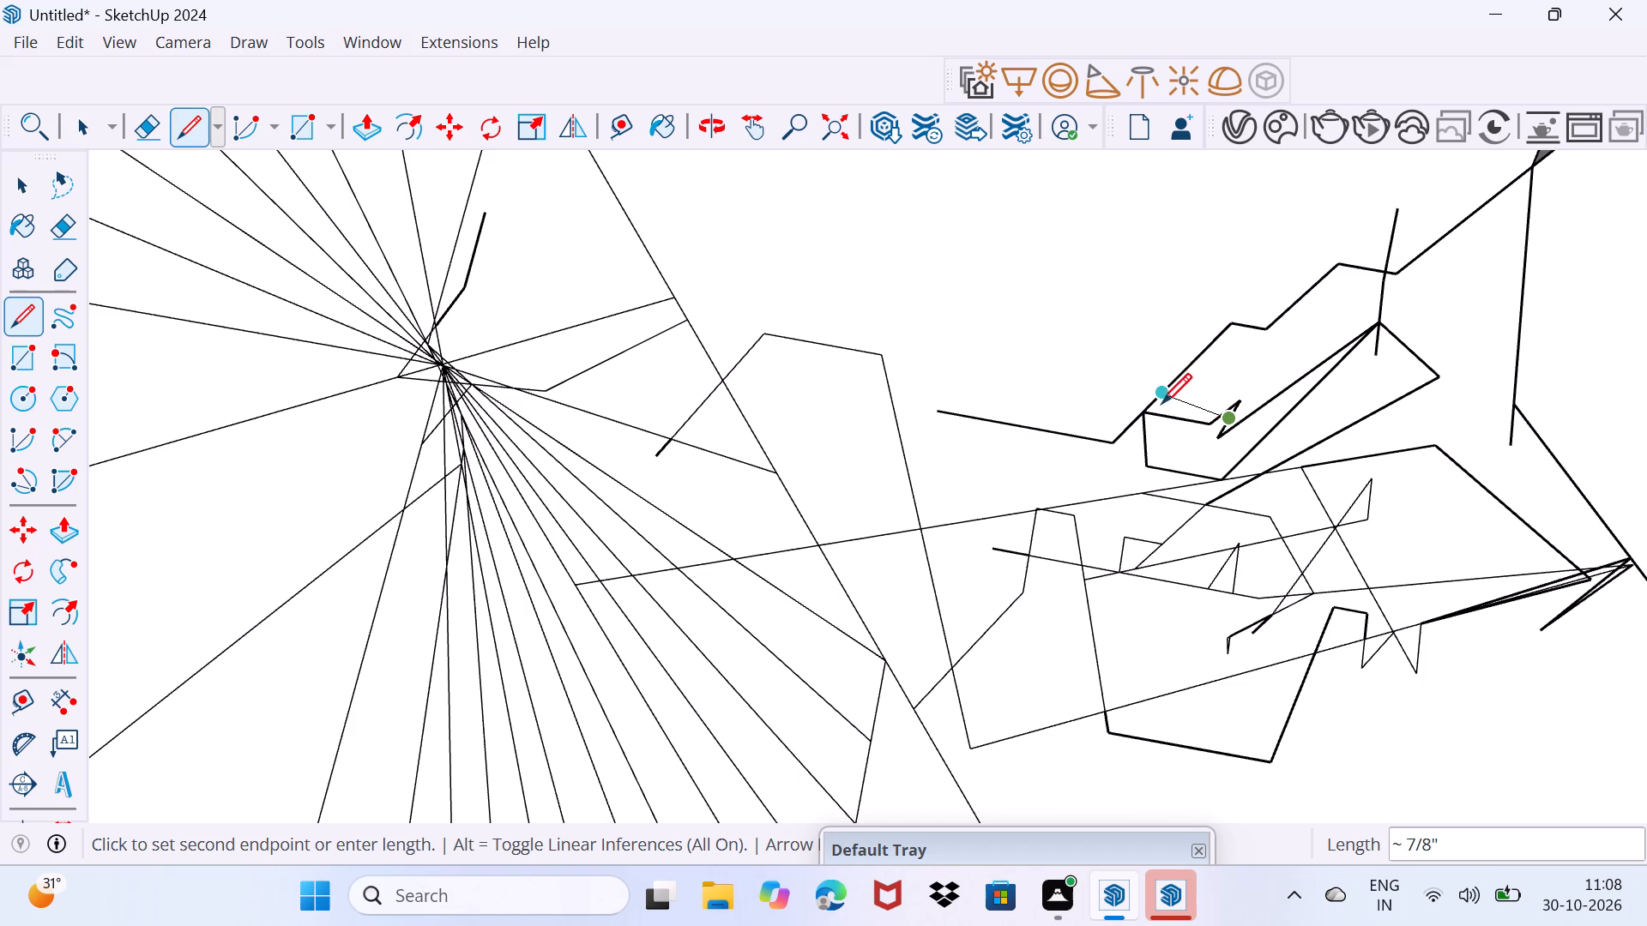
drag(985, 511, 995, 502)
click(1170, 300)
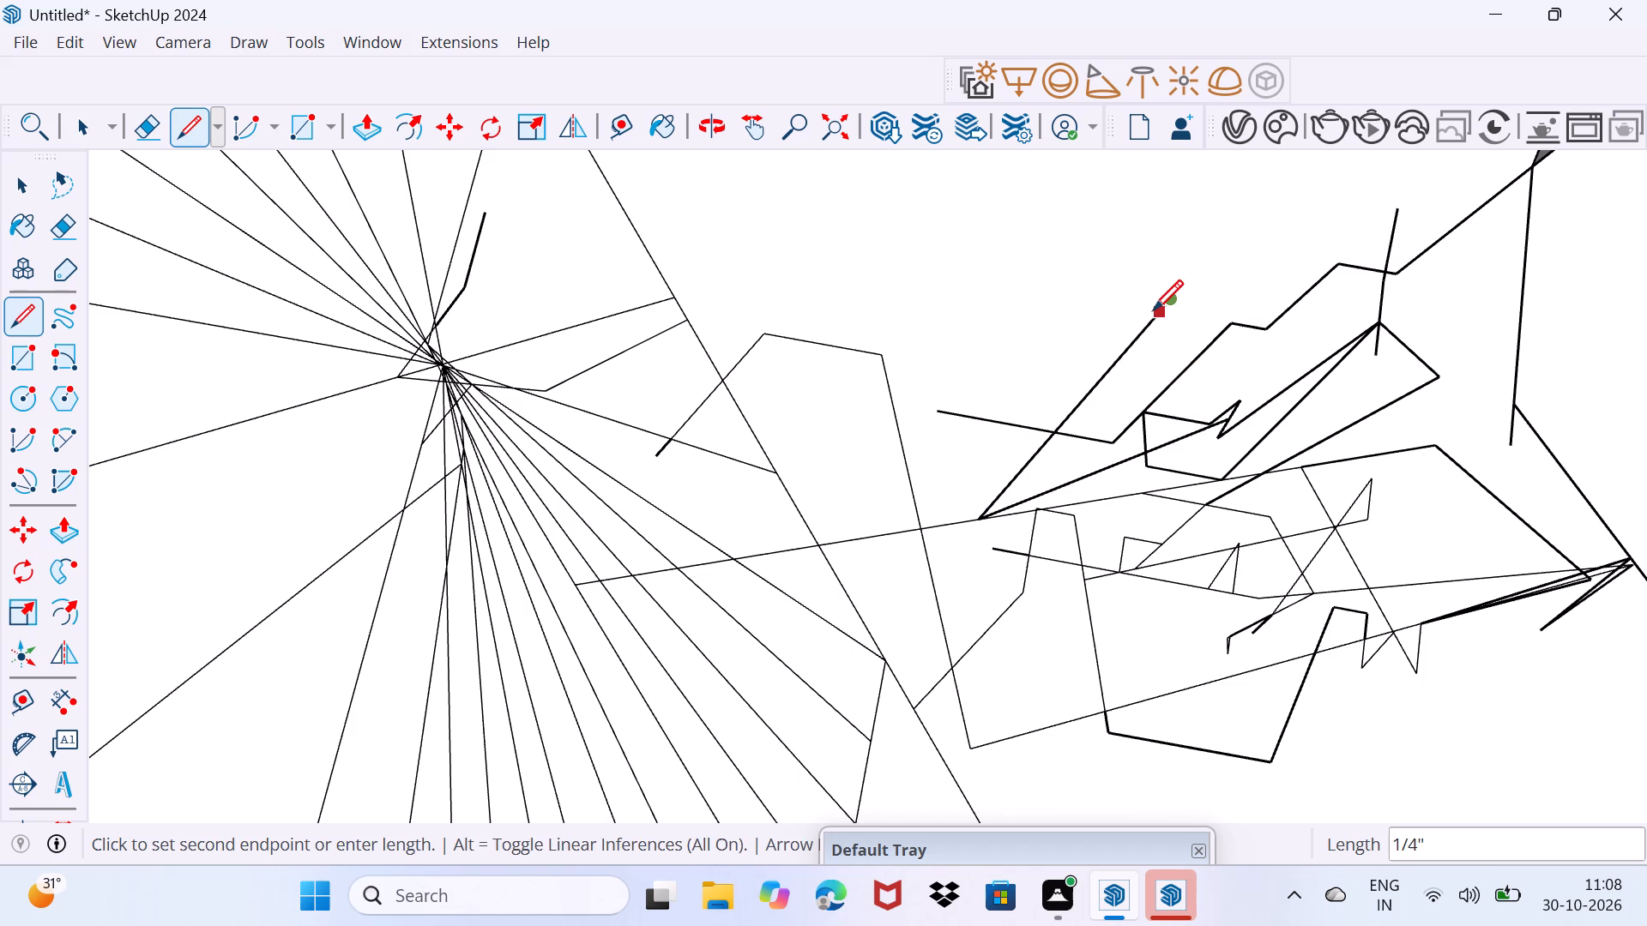
click(1153, 310)
click(1153, 310)
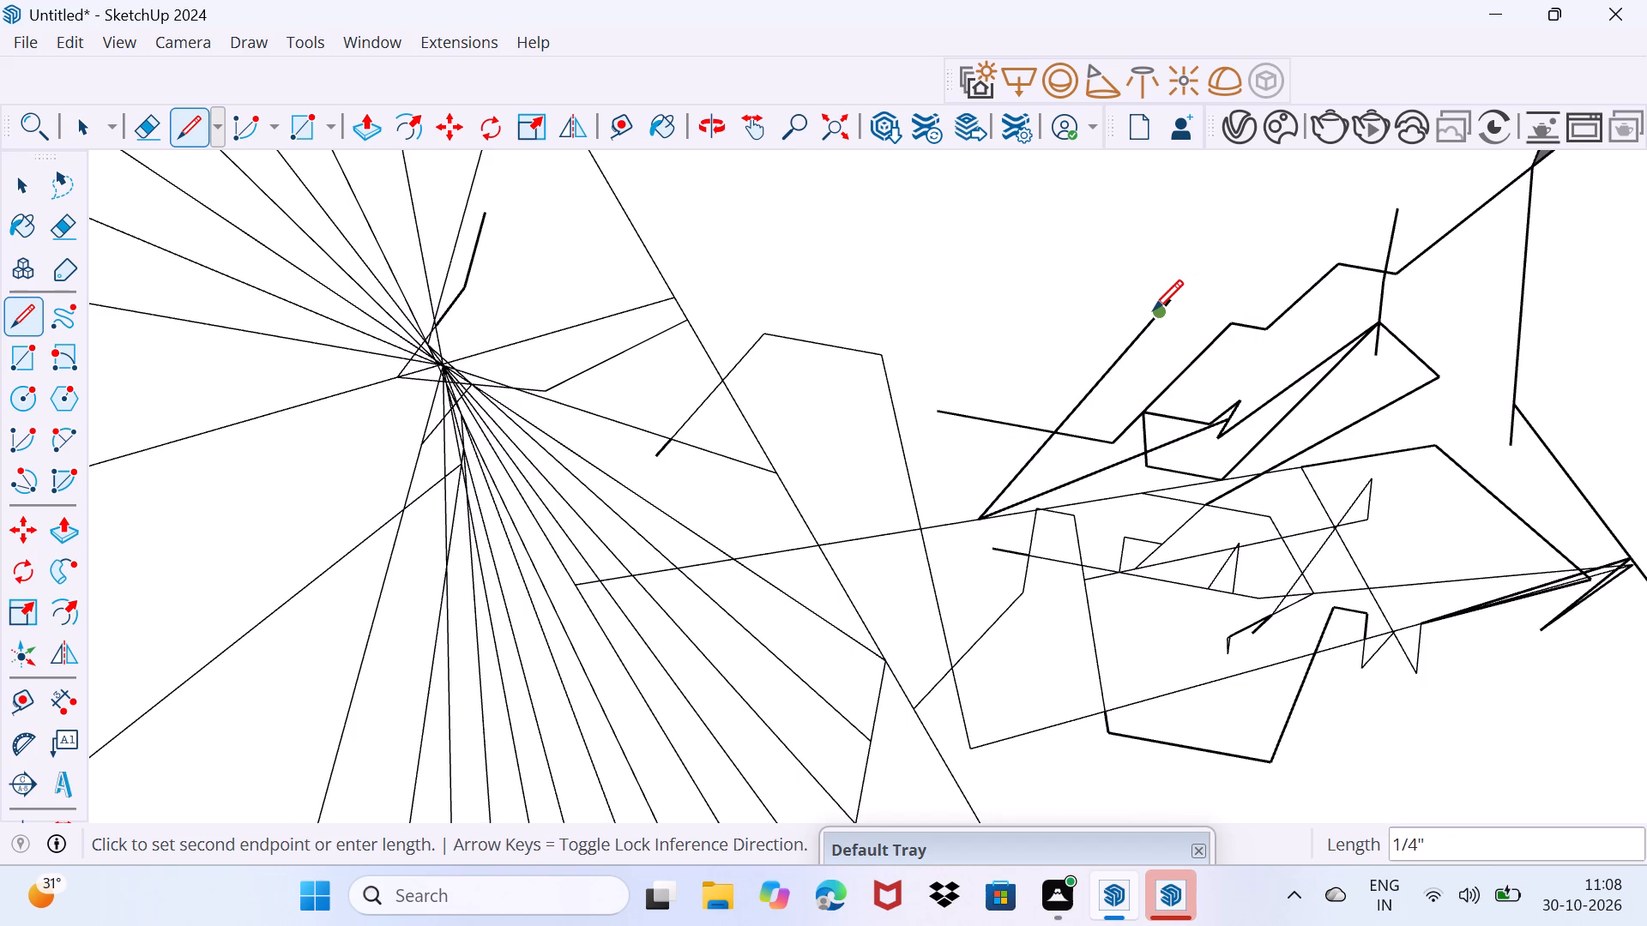
click(1153, 310)
click(1169, 286)
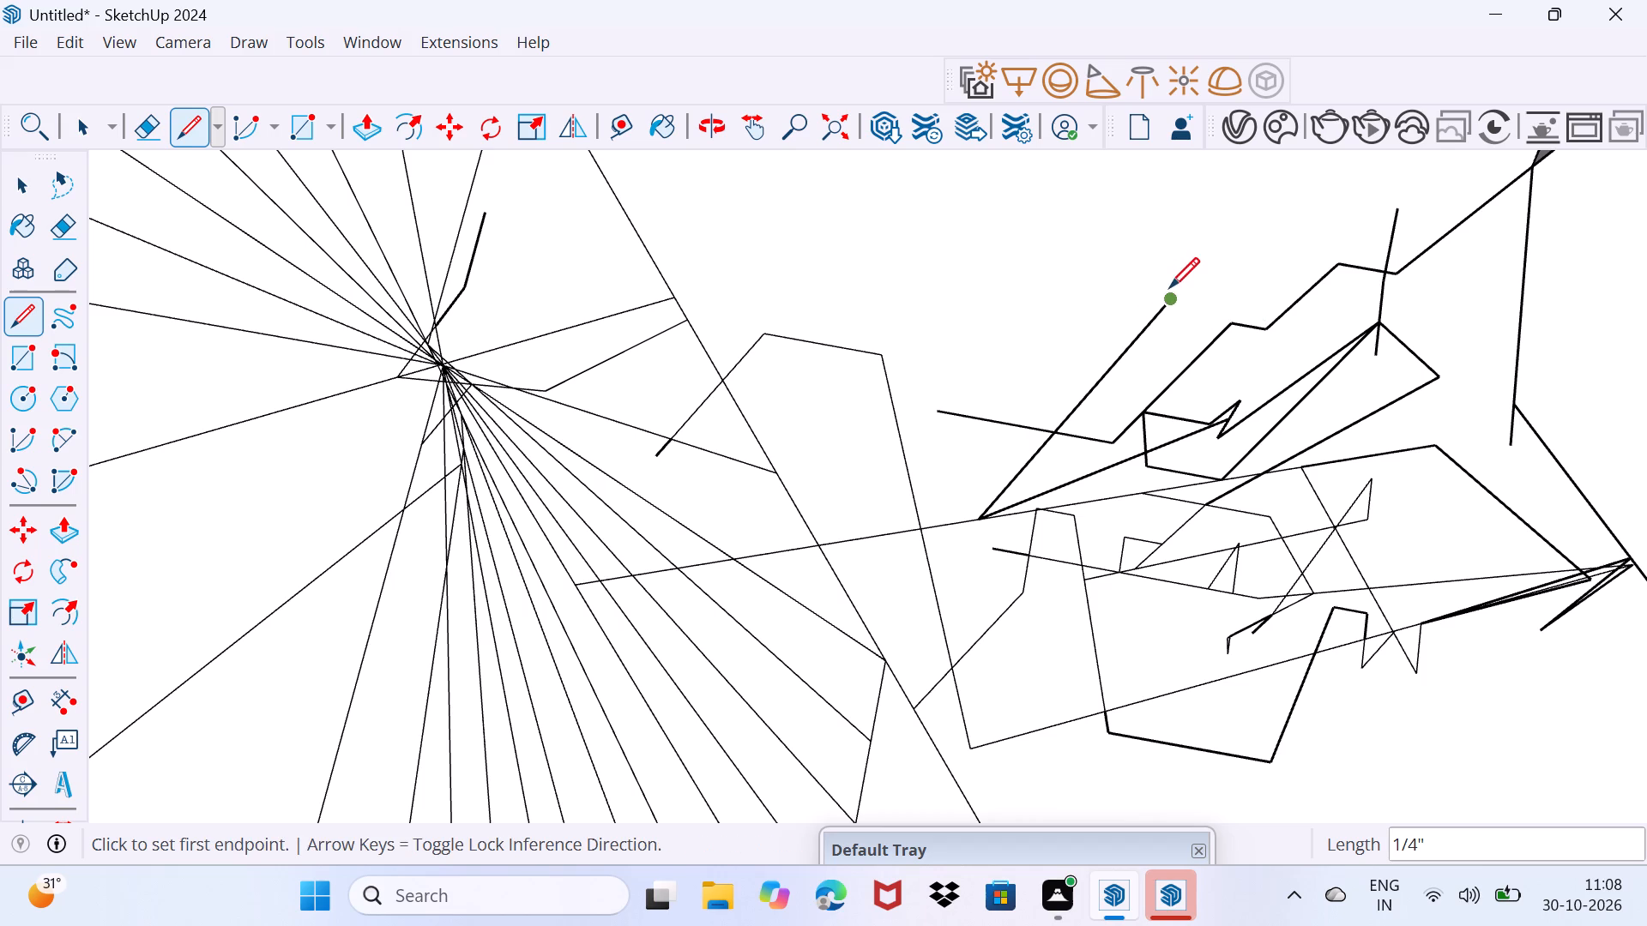
Draw a small V-shaped stroke beside the upper tip of the steep line and retrace its longer arm.
click(1127, 304)
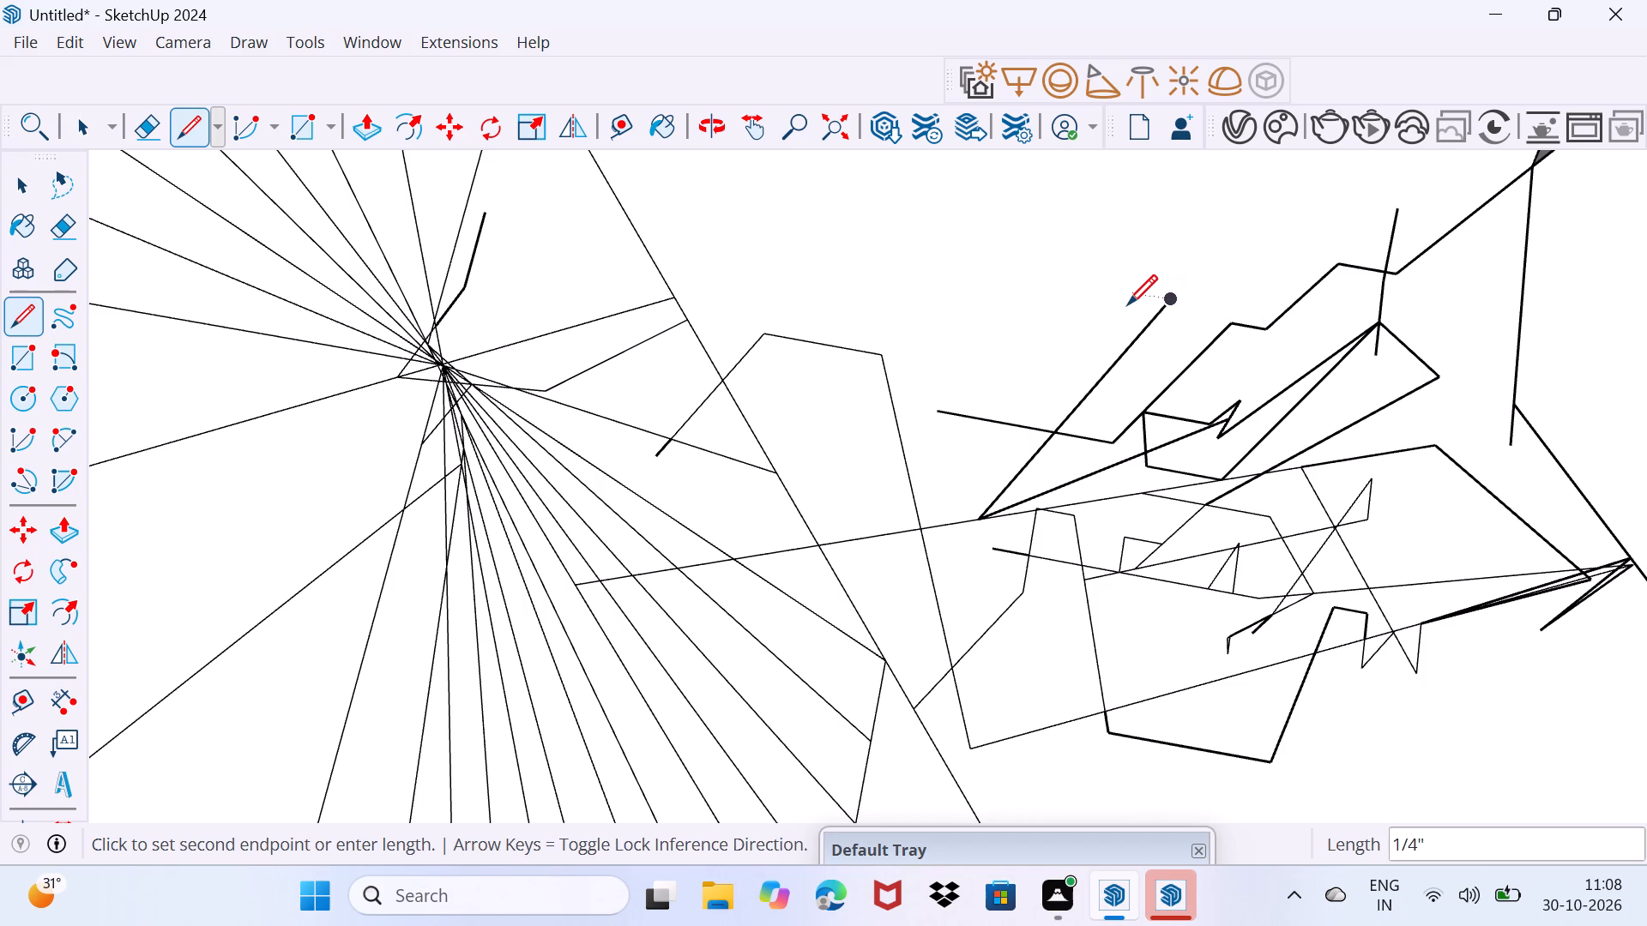
click(1127, 304)
click(1132, 298)
click(1130, 302)
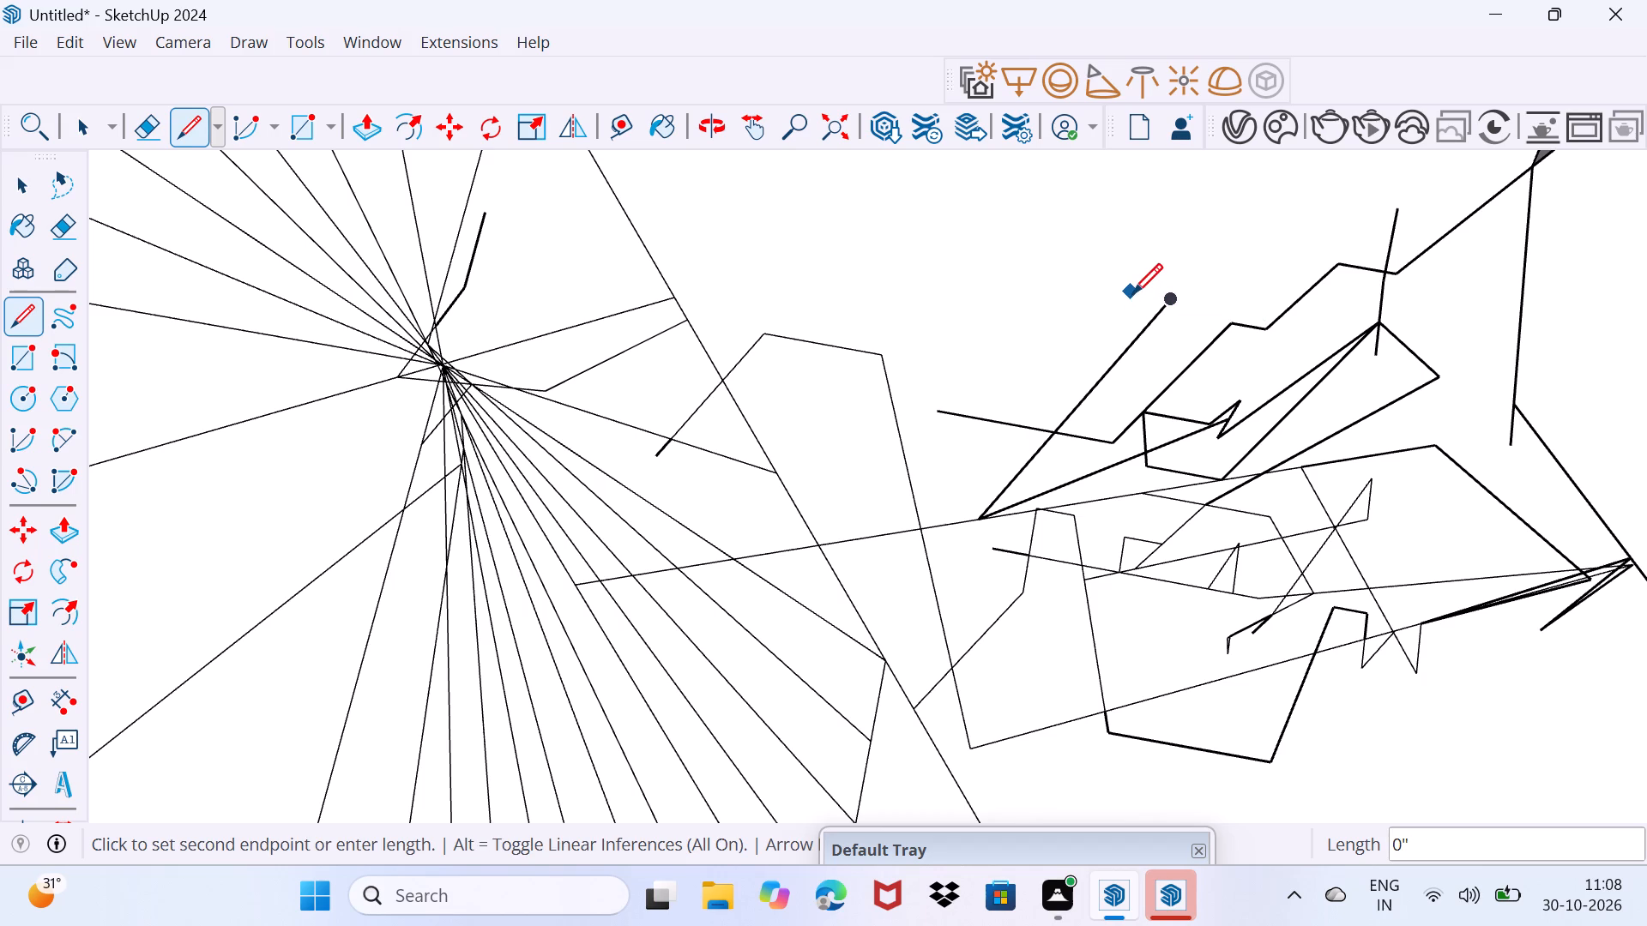
click(1132, 293)
click(1117, 334)
click(1161, 280)
click(1143, 313)
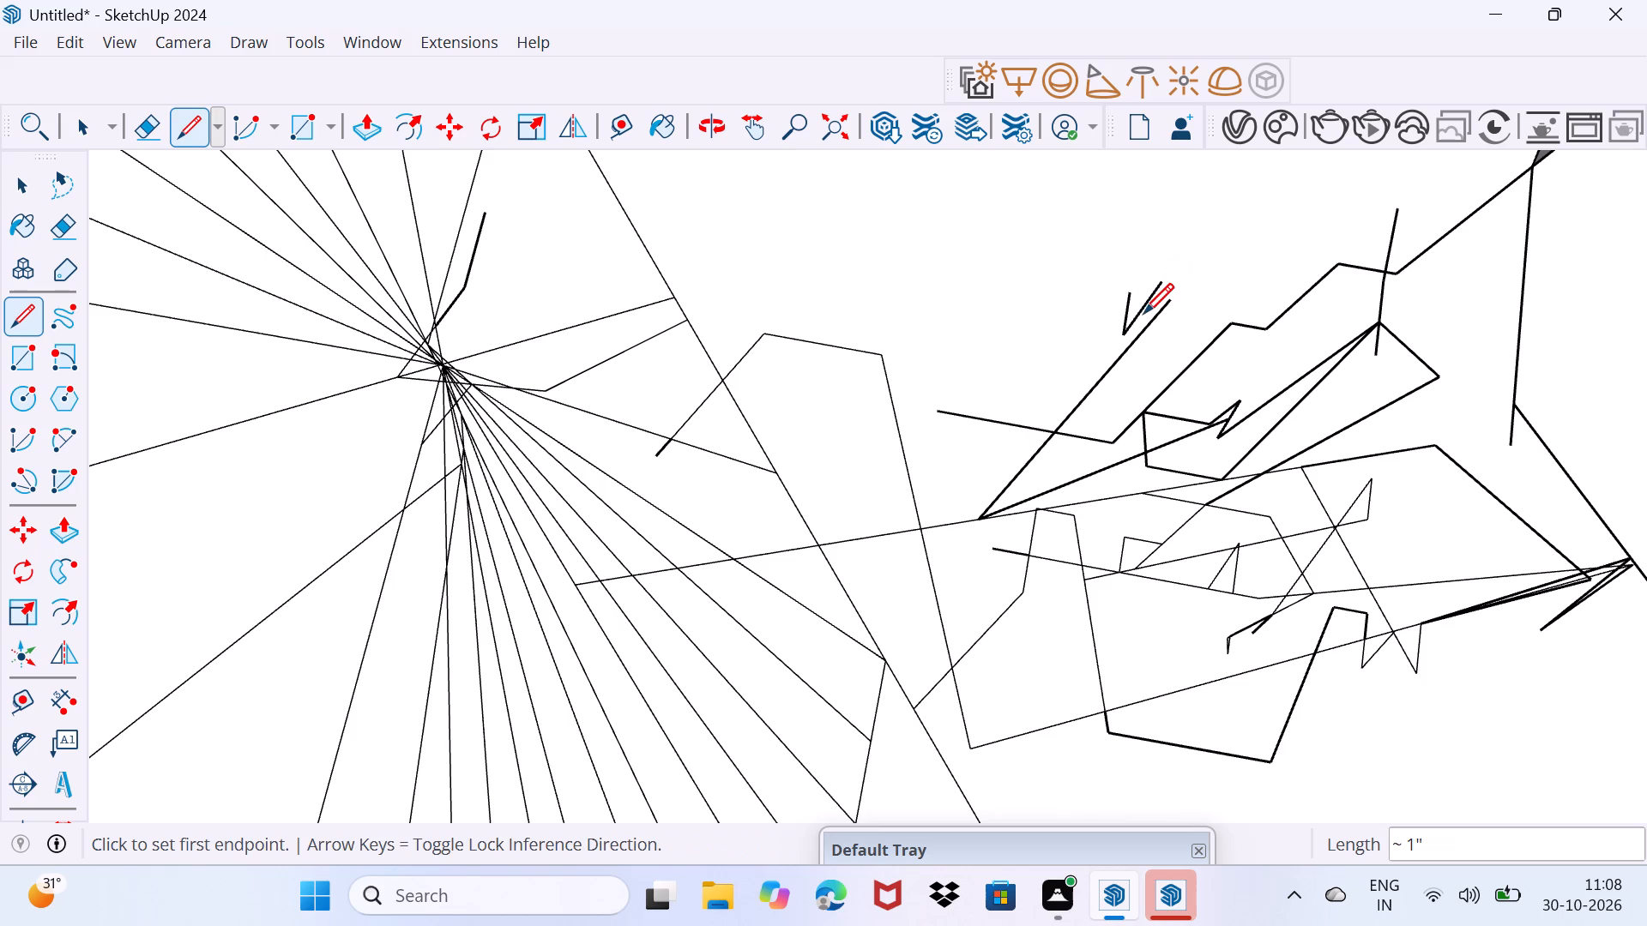
click(1143, 313)
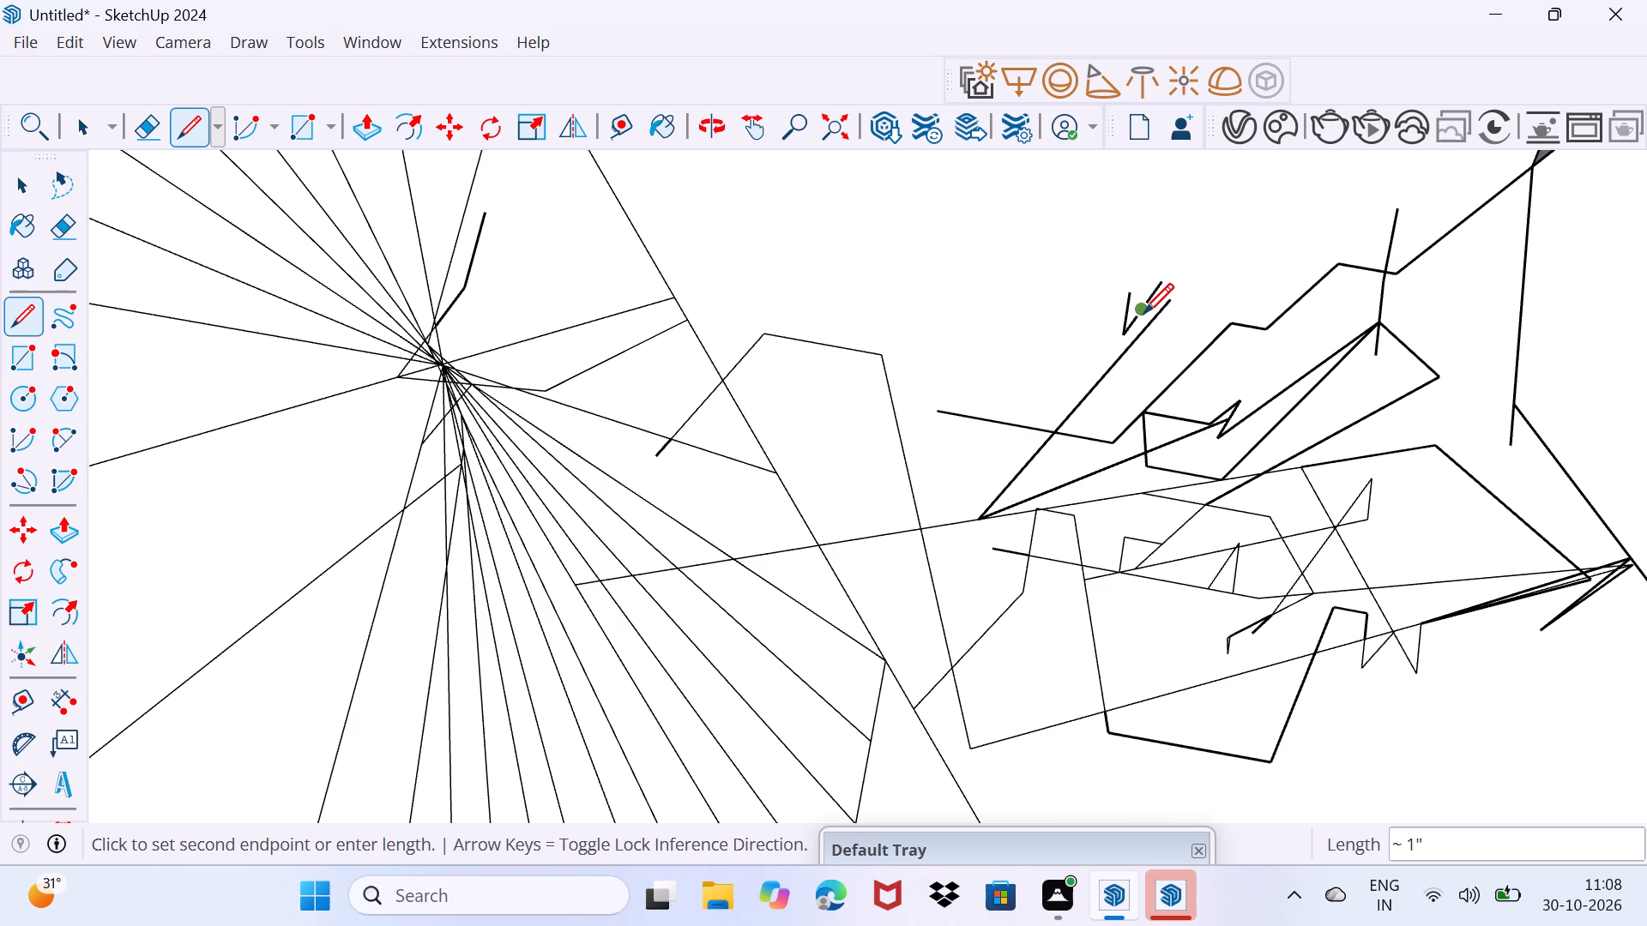
click(1143, 313)
click(1150, 294)
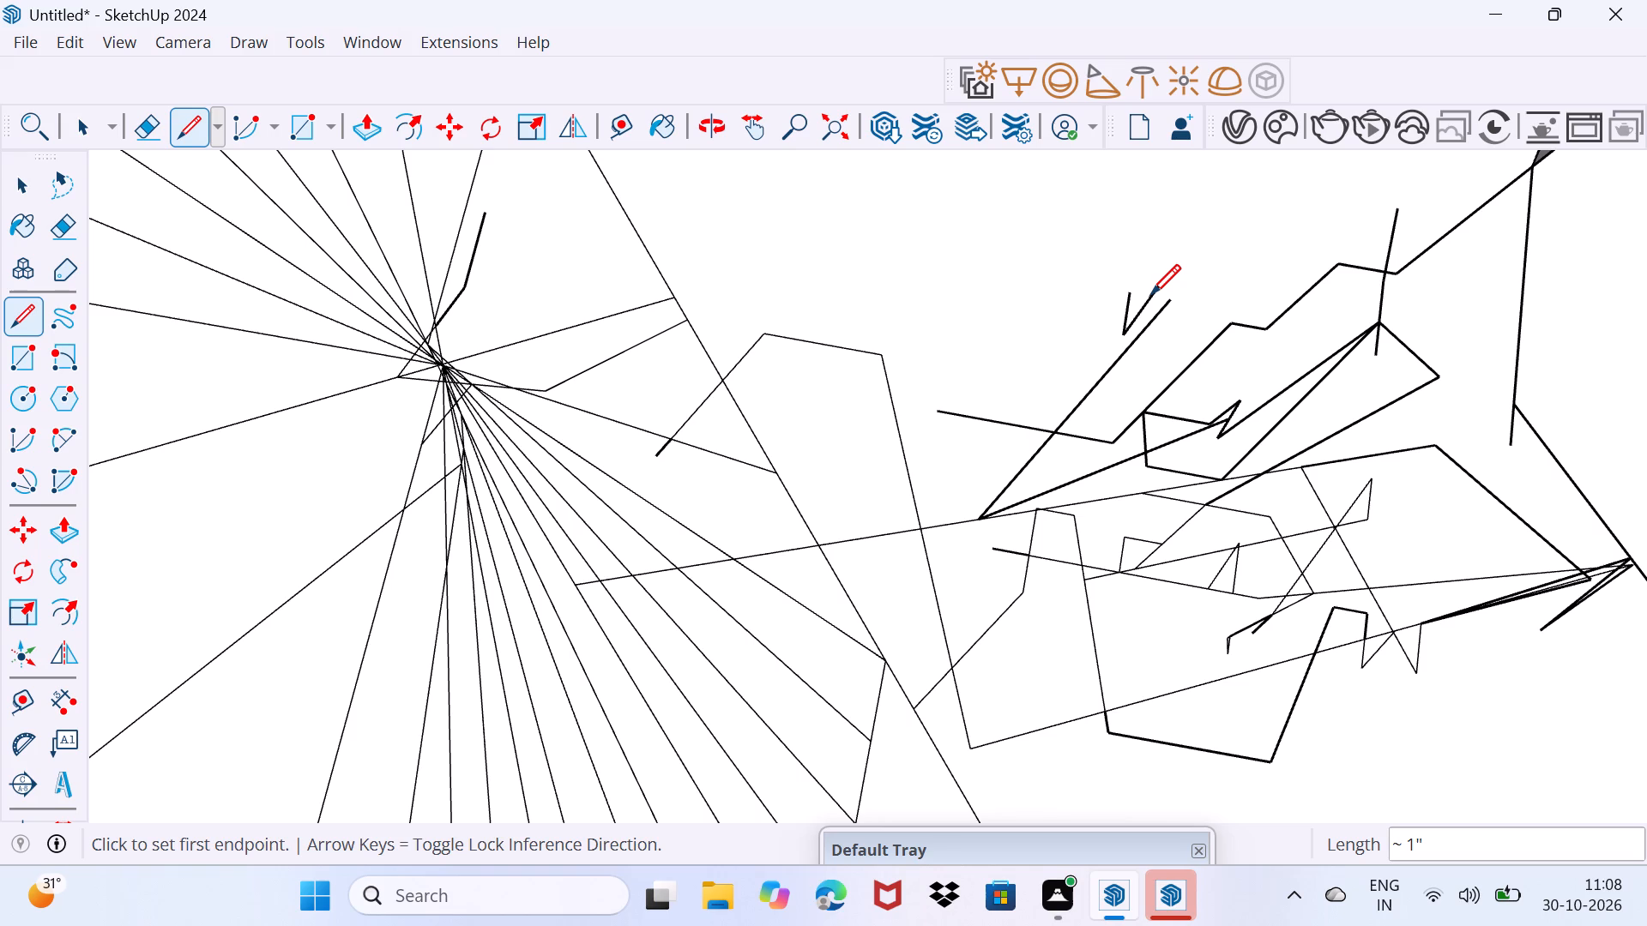
click(1150, 294)
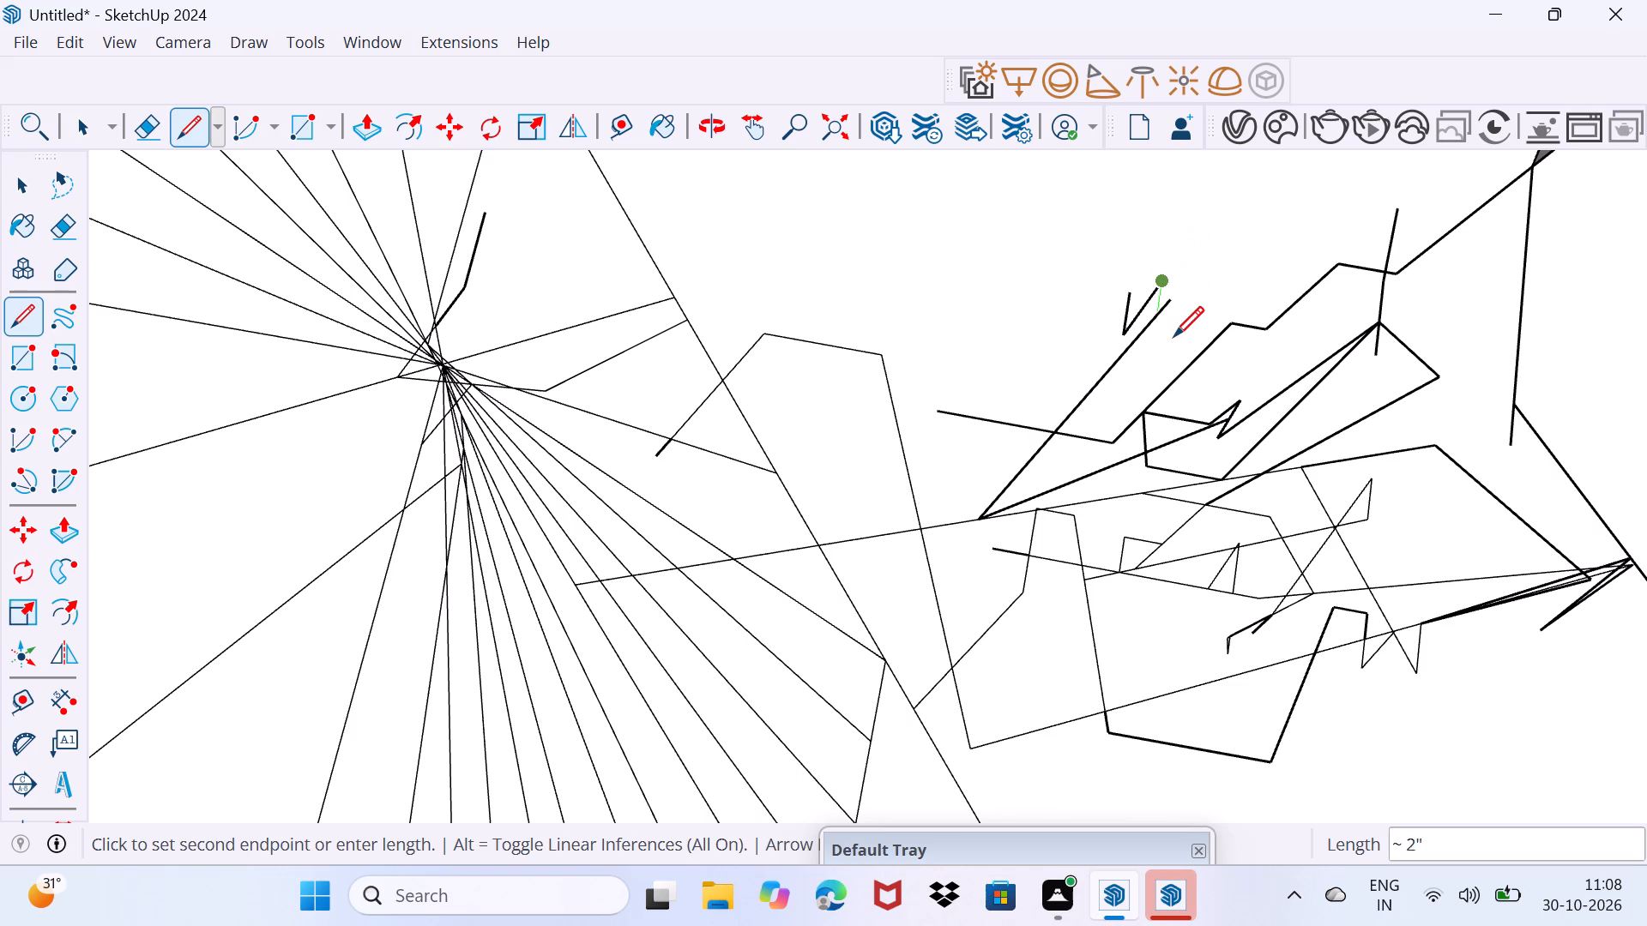
Continue the V-shaped stroke downward in a zigzag and close its lower end into a small triangular face.
click(1173, 336)
click(1160, 360)
click(1170, 339)
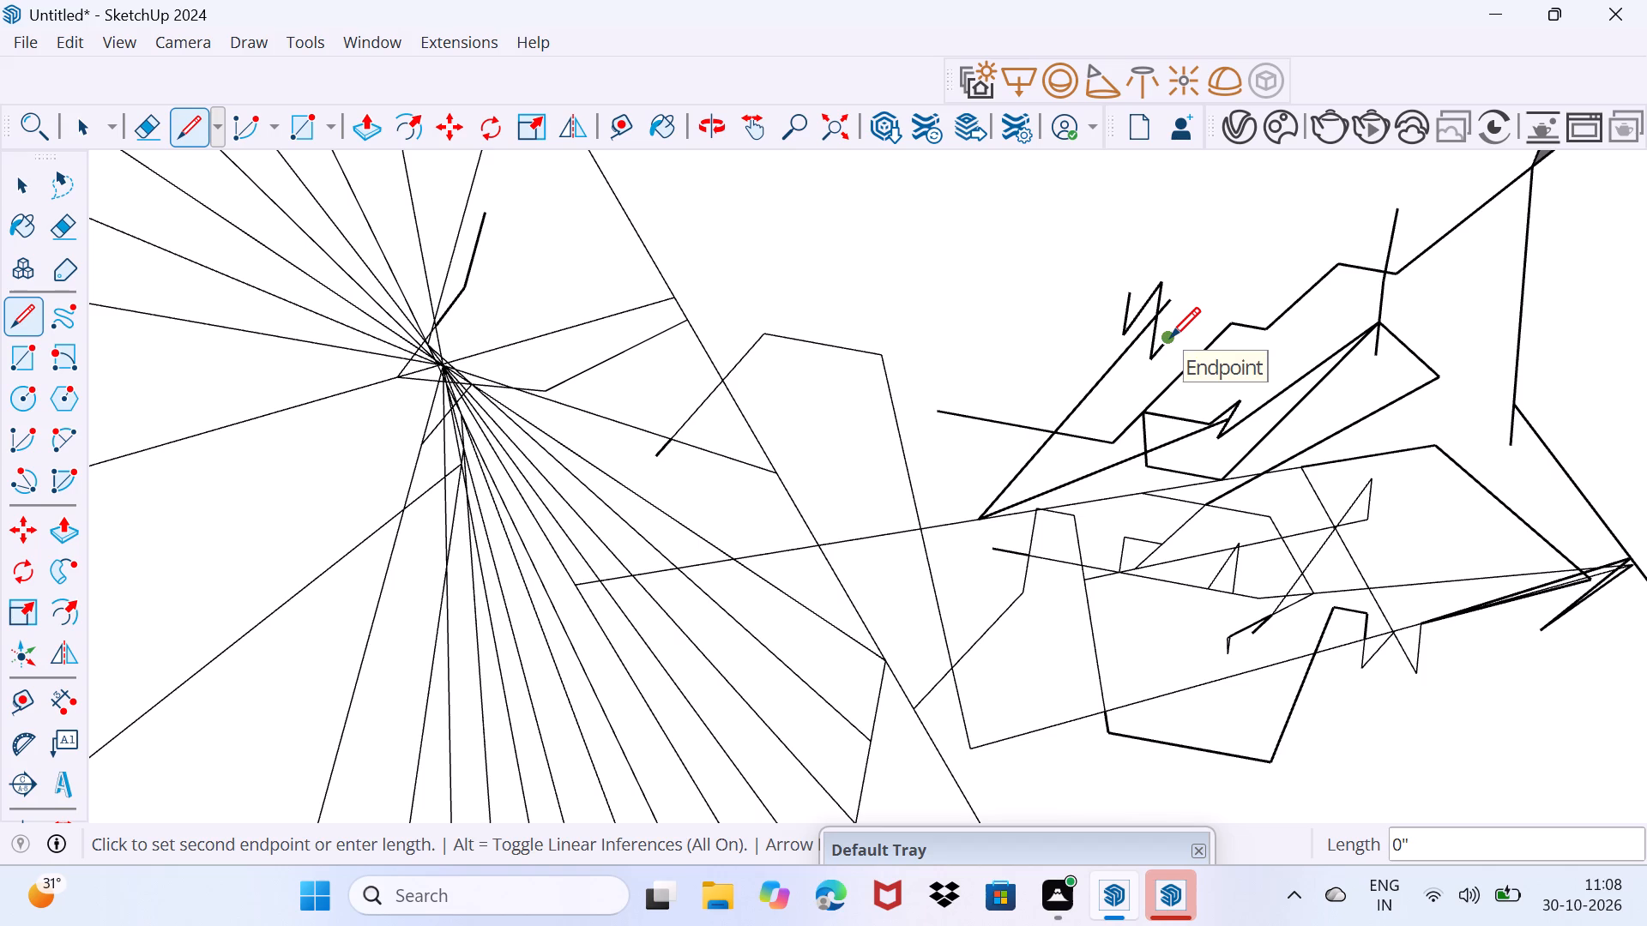
click(1170, 334)
click(1149, 381)
click(1157, 360)
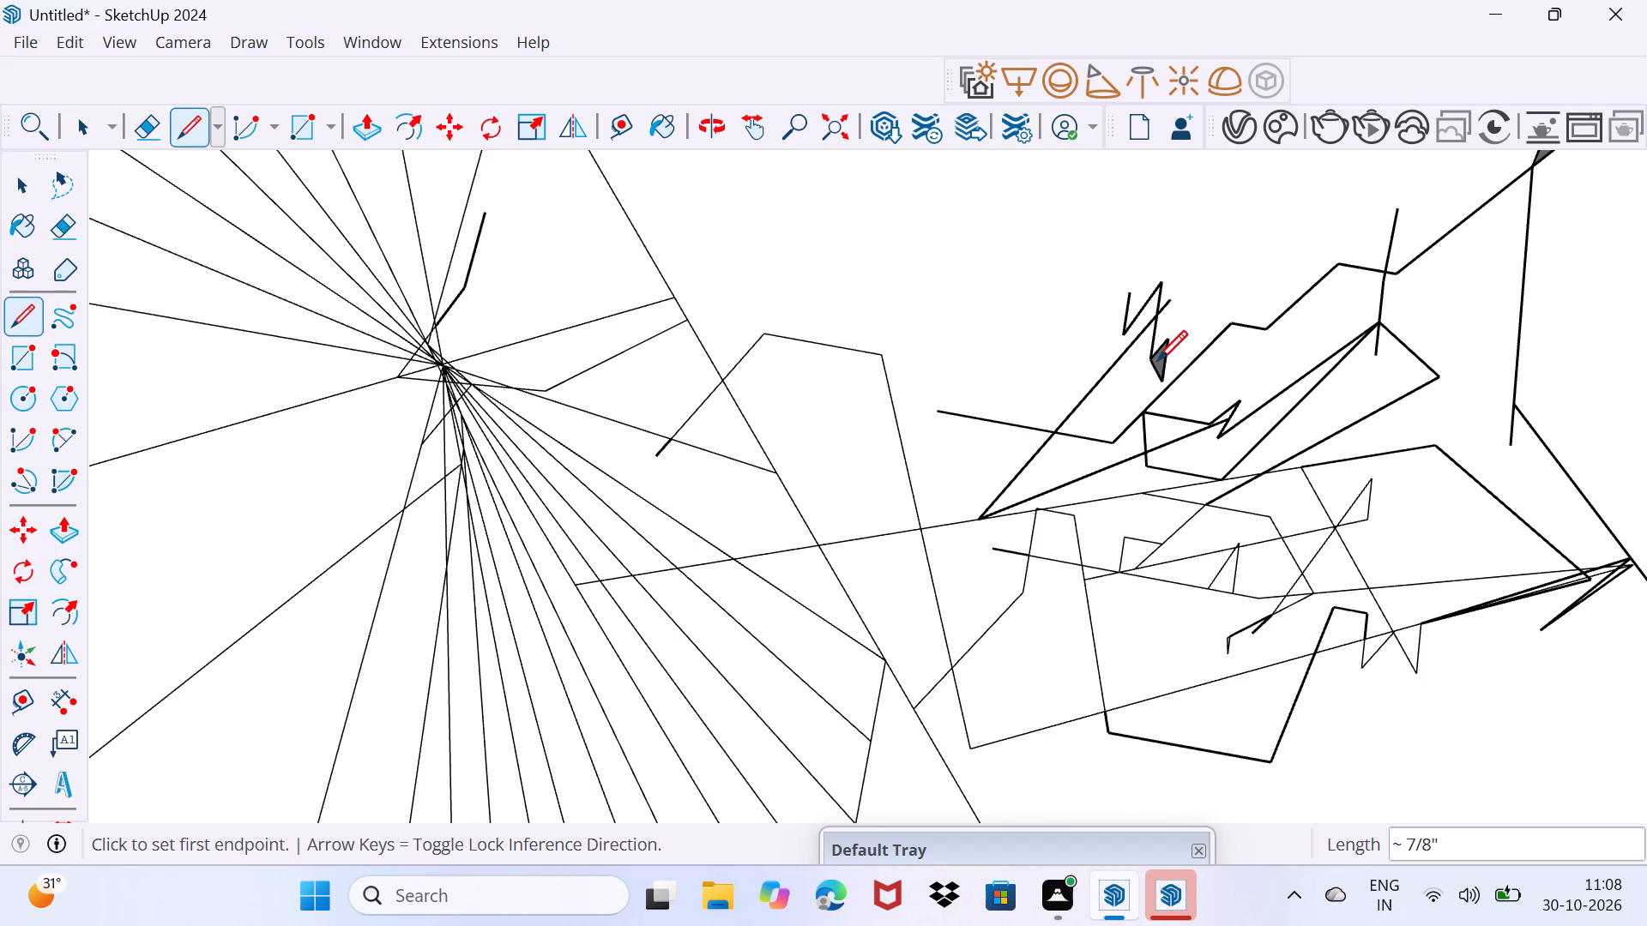
Draw a line about 1 1/8" long from the outline's corner below the small triangular face up to that face.
click(1142, 426)
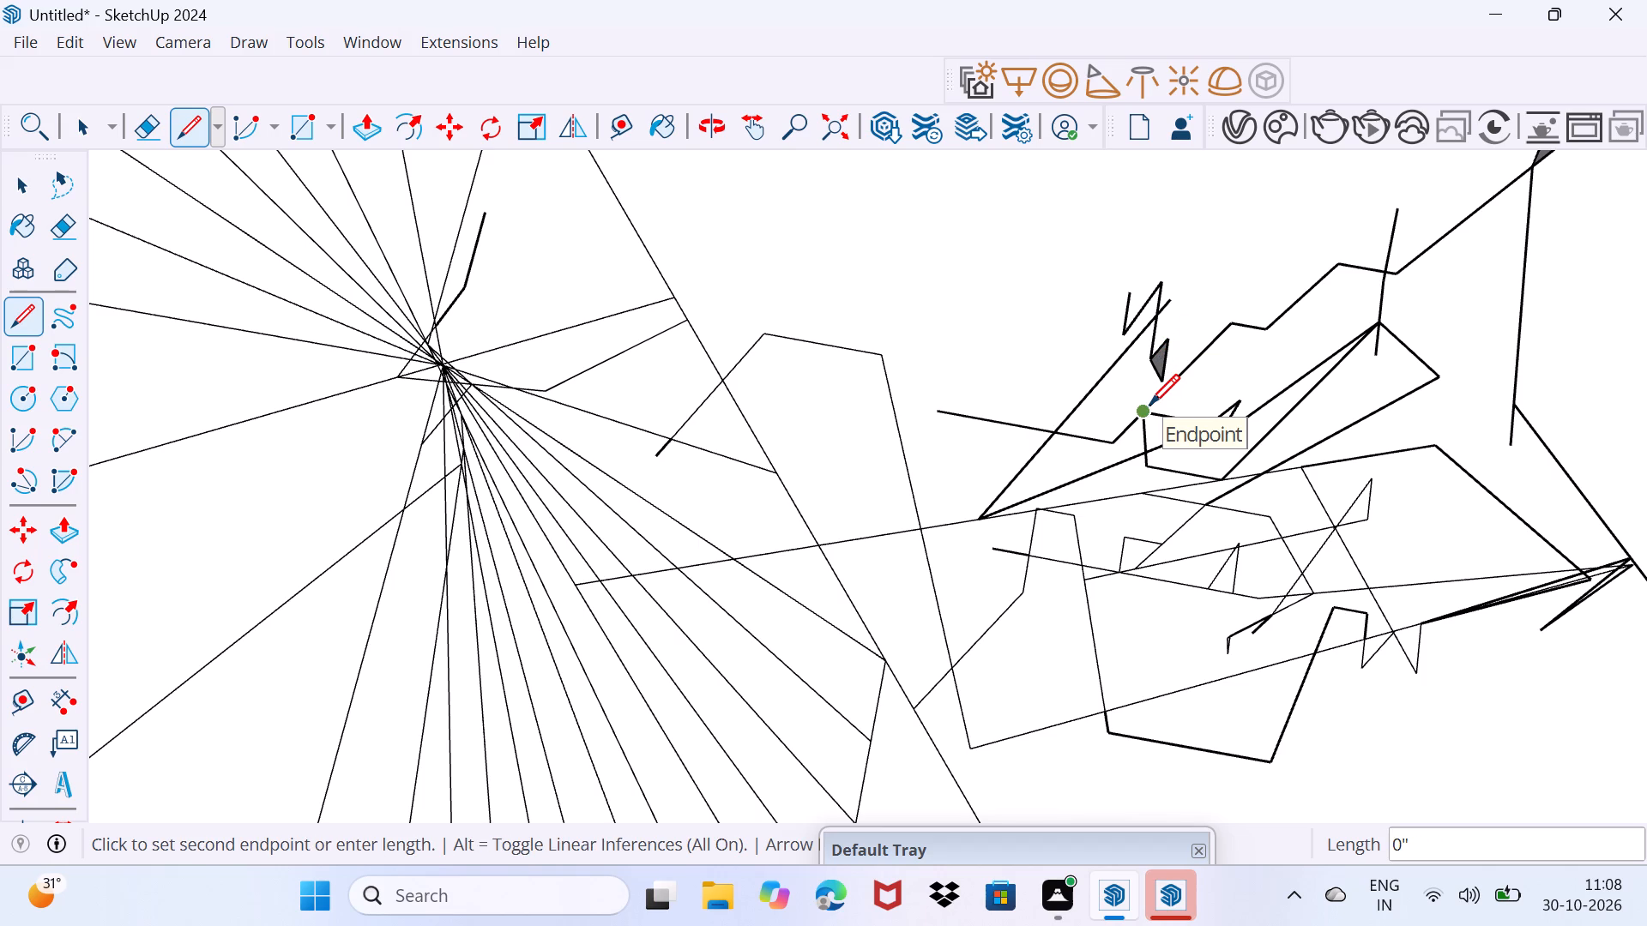
click(1149, 404)
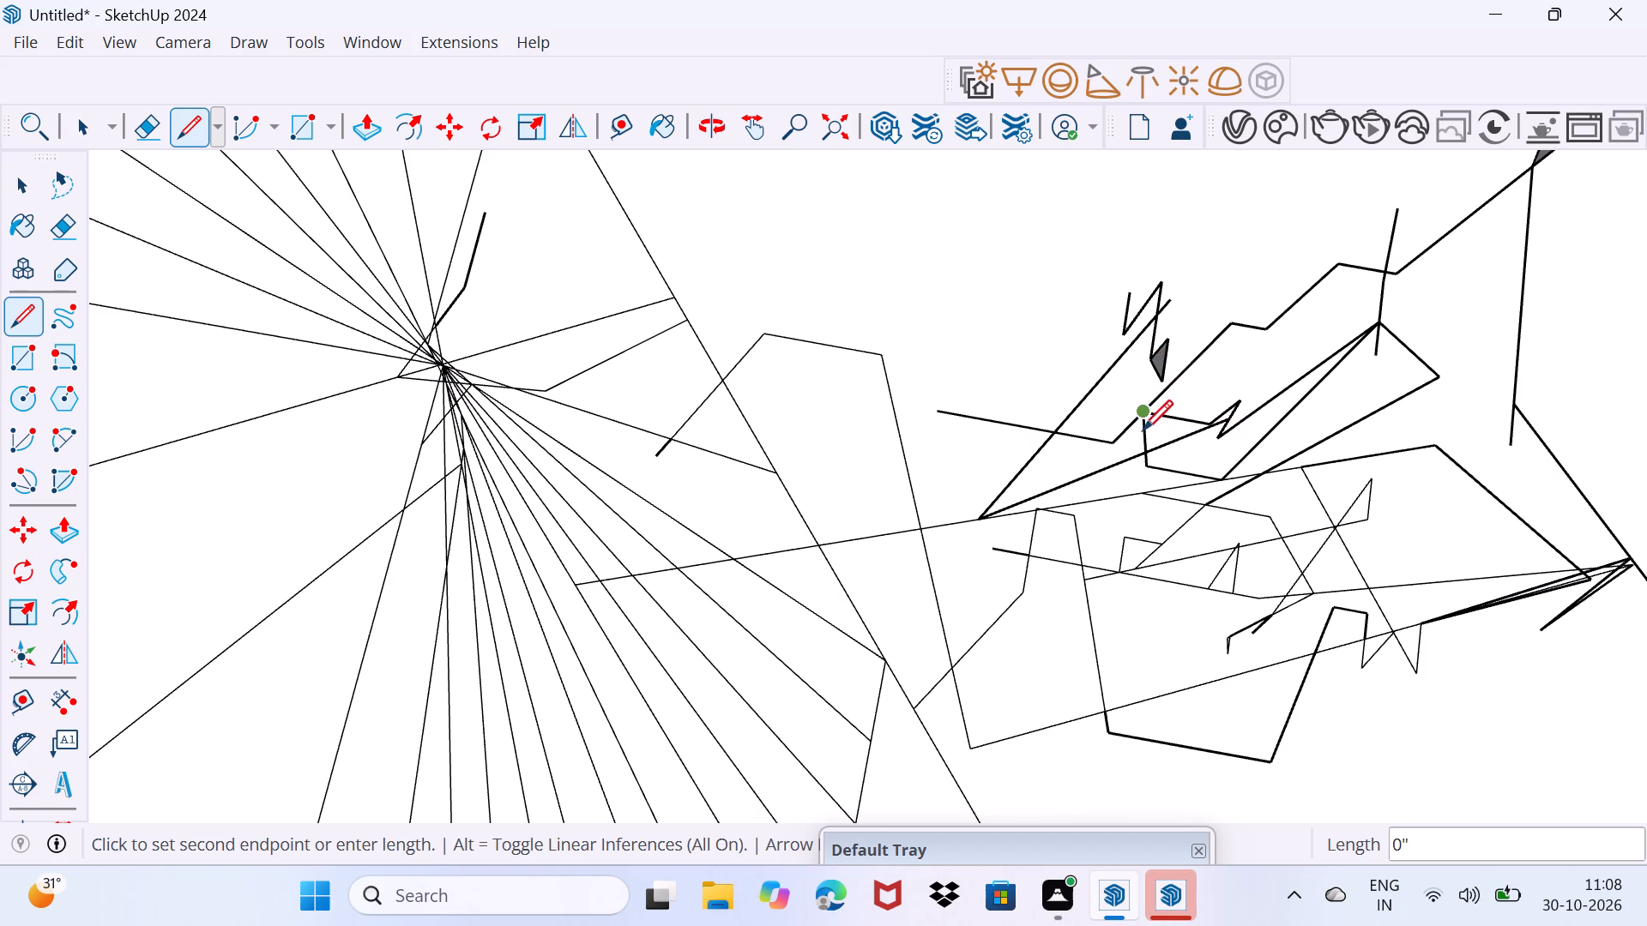
click(1142, 431)
click(1149, 406)
click(1143, 425)
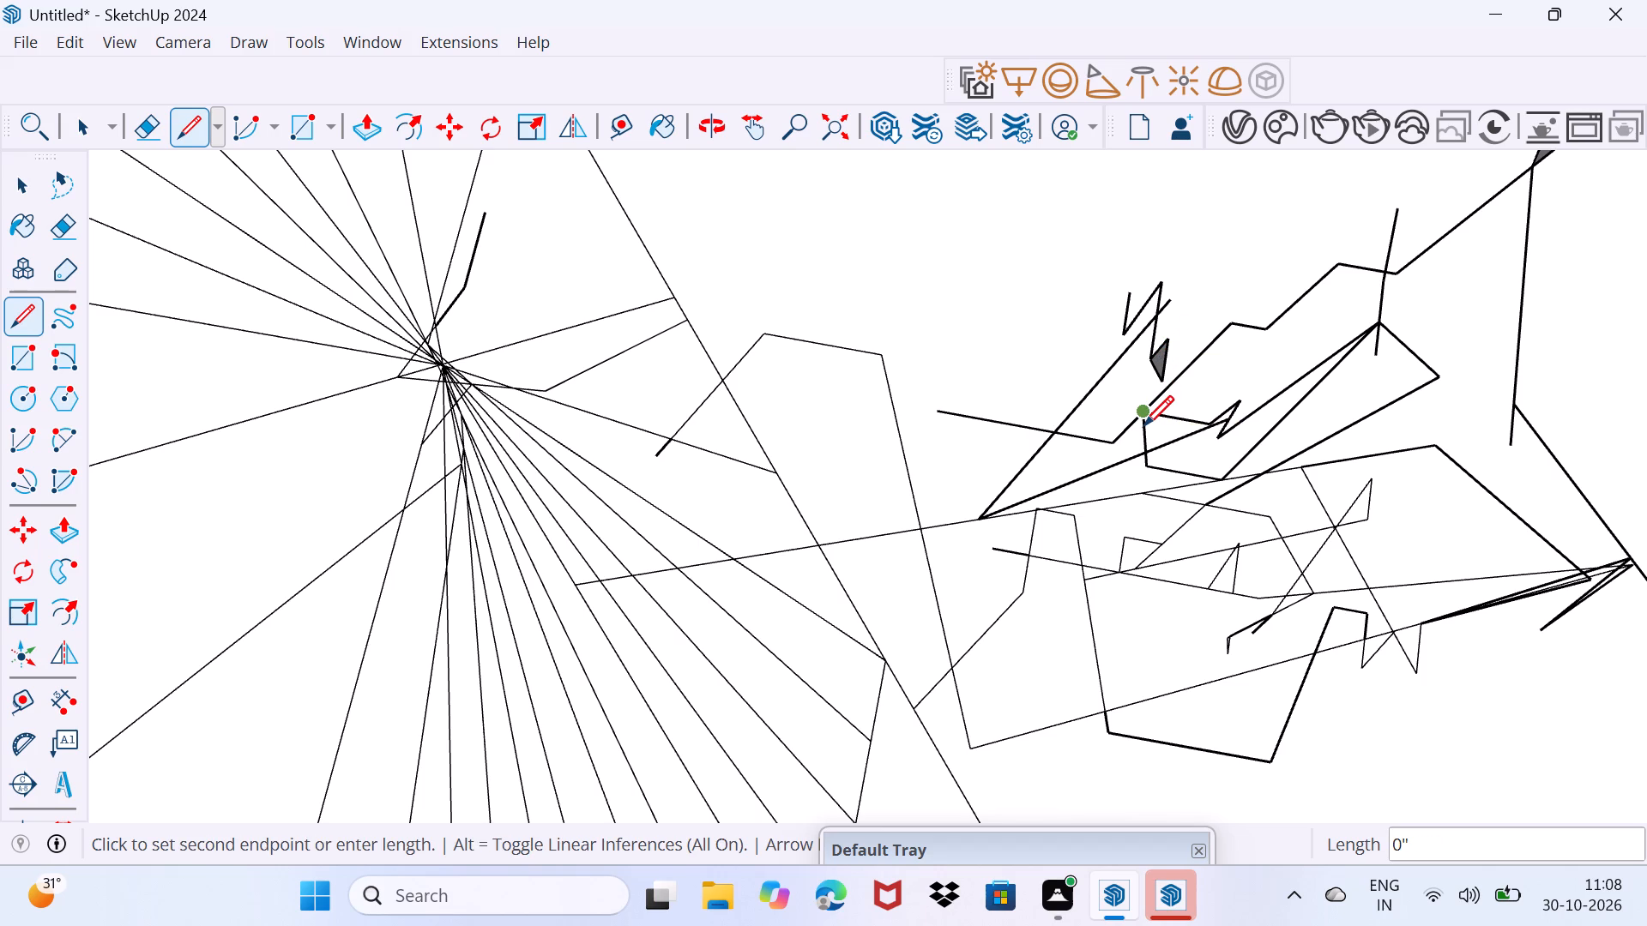
click(1143, 425)
click(1150, 405)
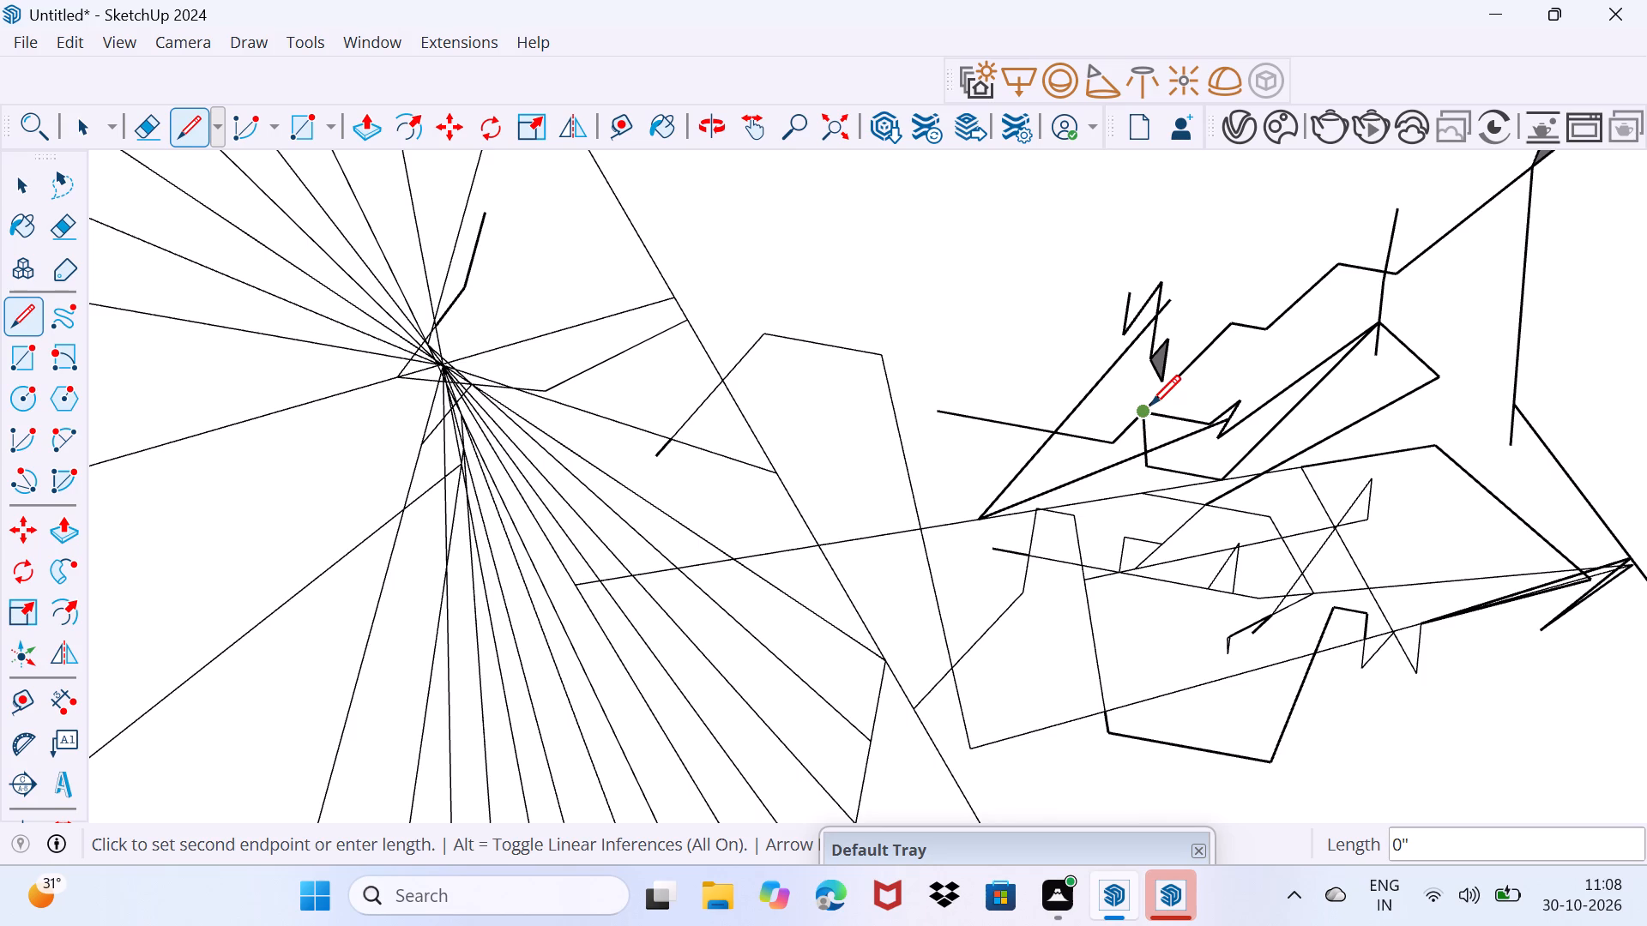
click(1150, 405)
click(1170, 354)
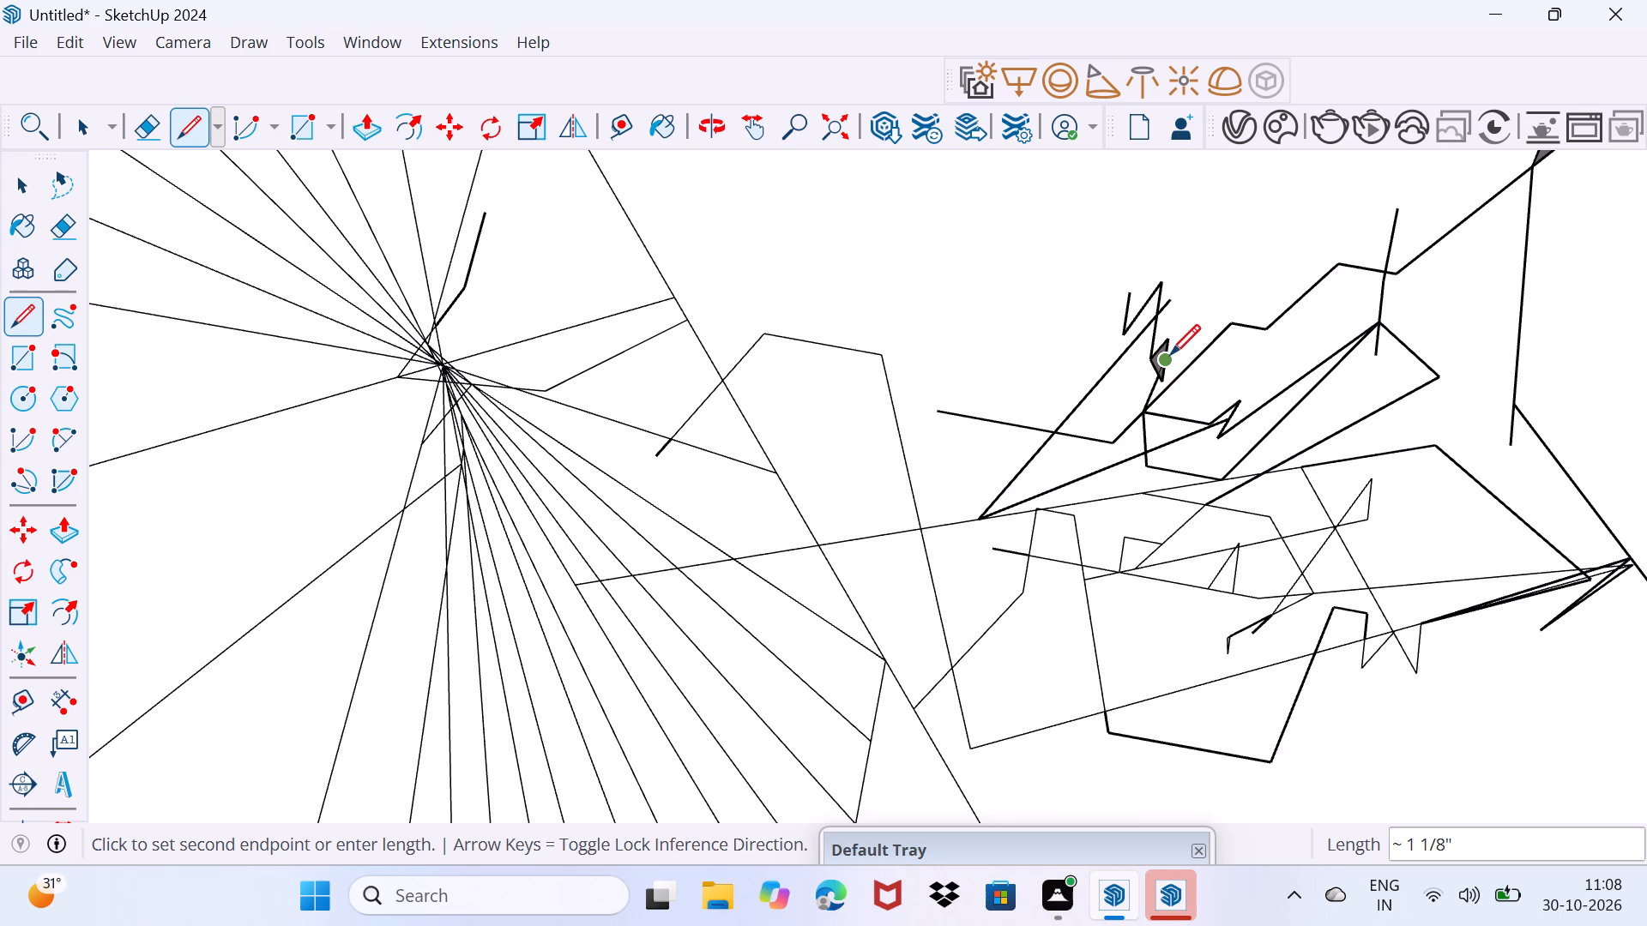
Retrace the small triangular face's lower and upper edges with short strokes about 1/4" long.
click(1170, 354)
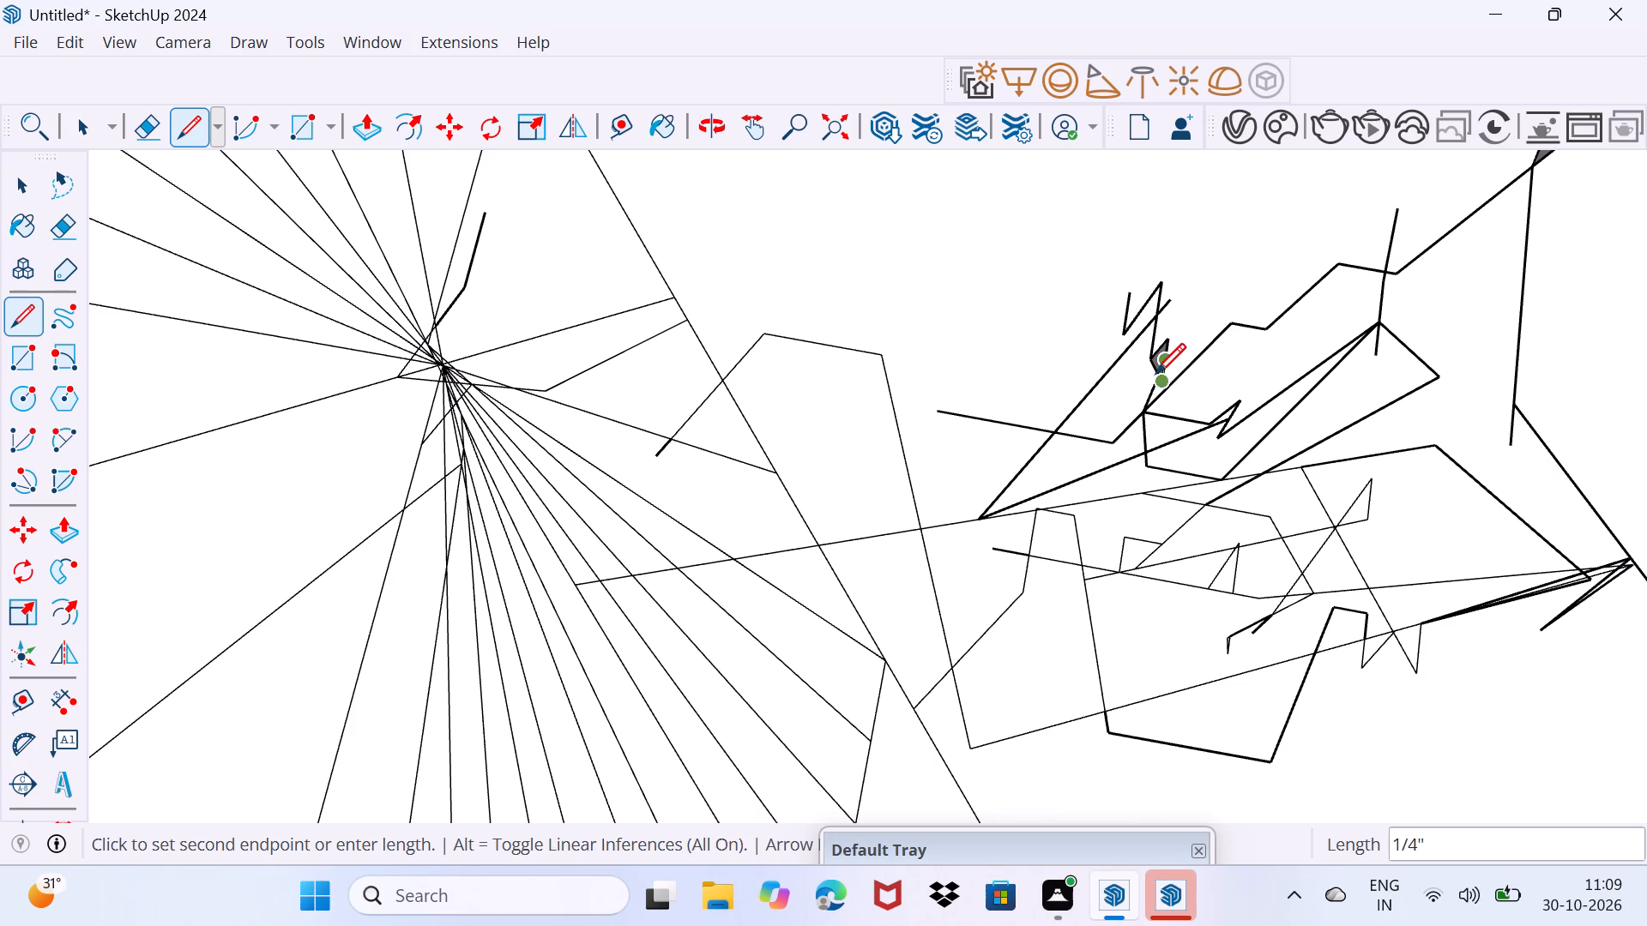
click(1155, 373)
click(1161, 365)
click(1161, 365)
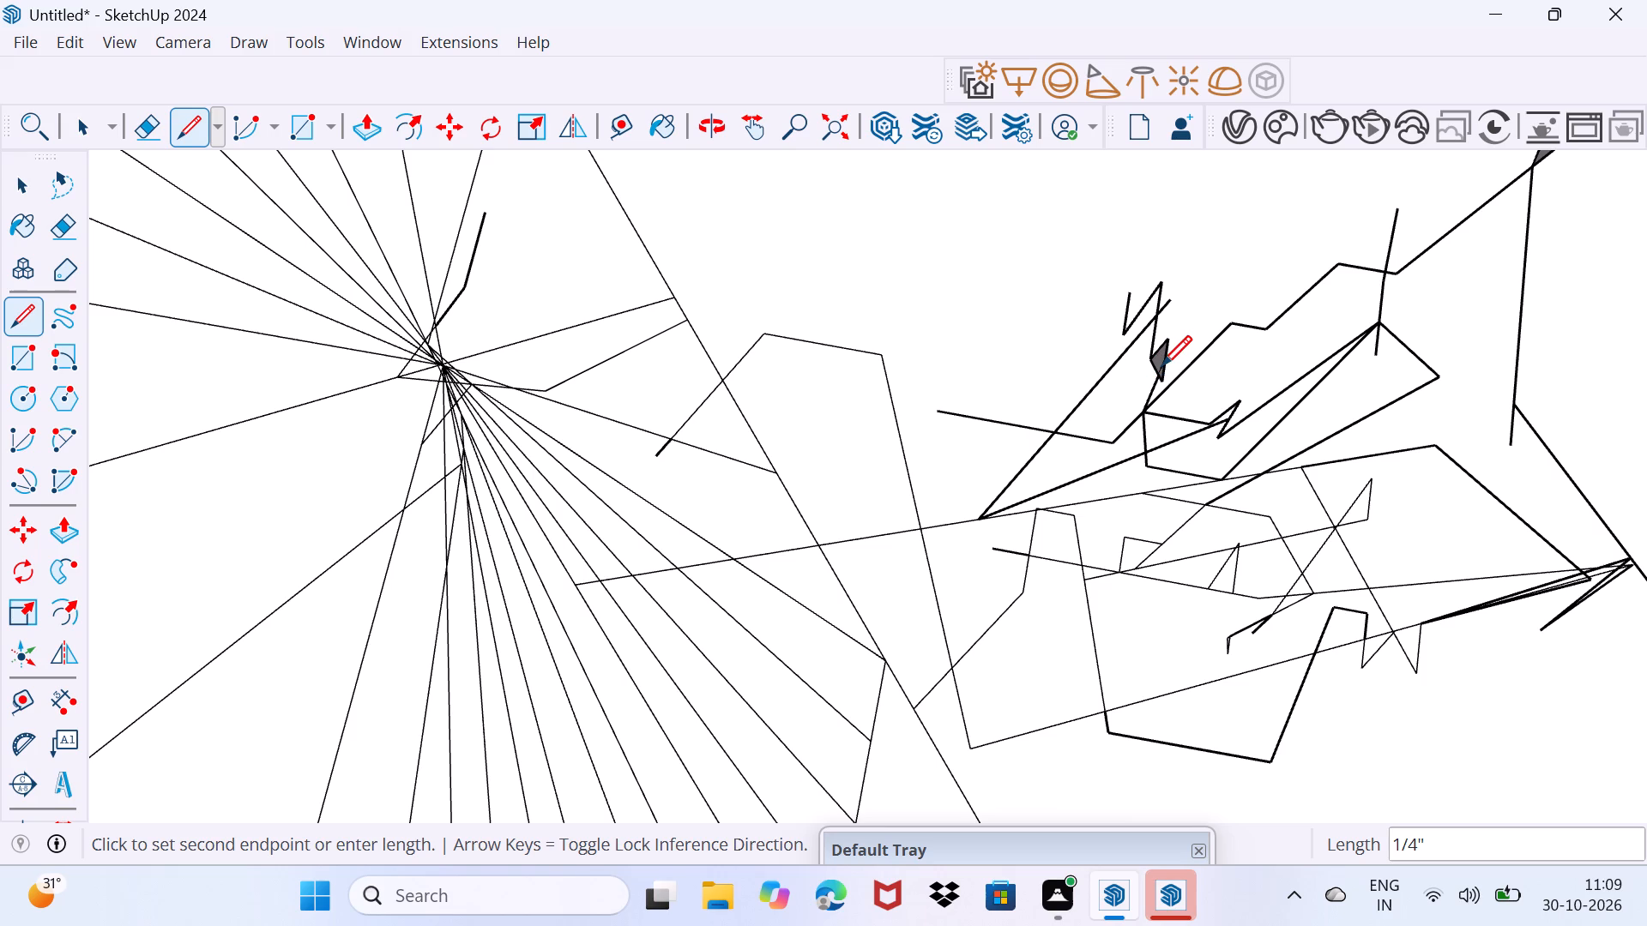
click(1161, 365)
click(1169, 332)
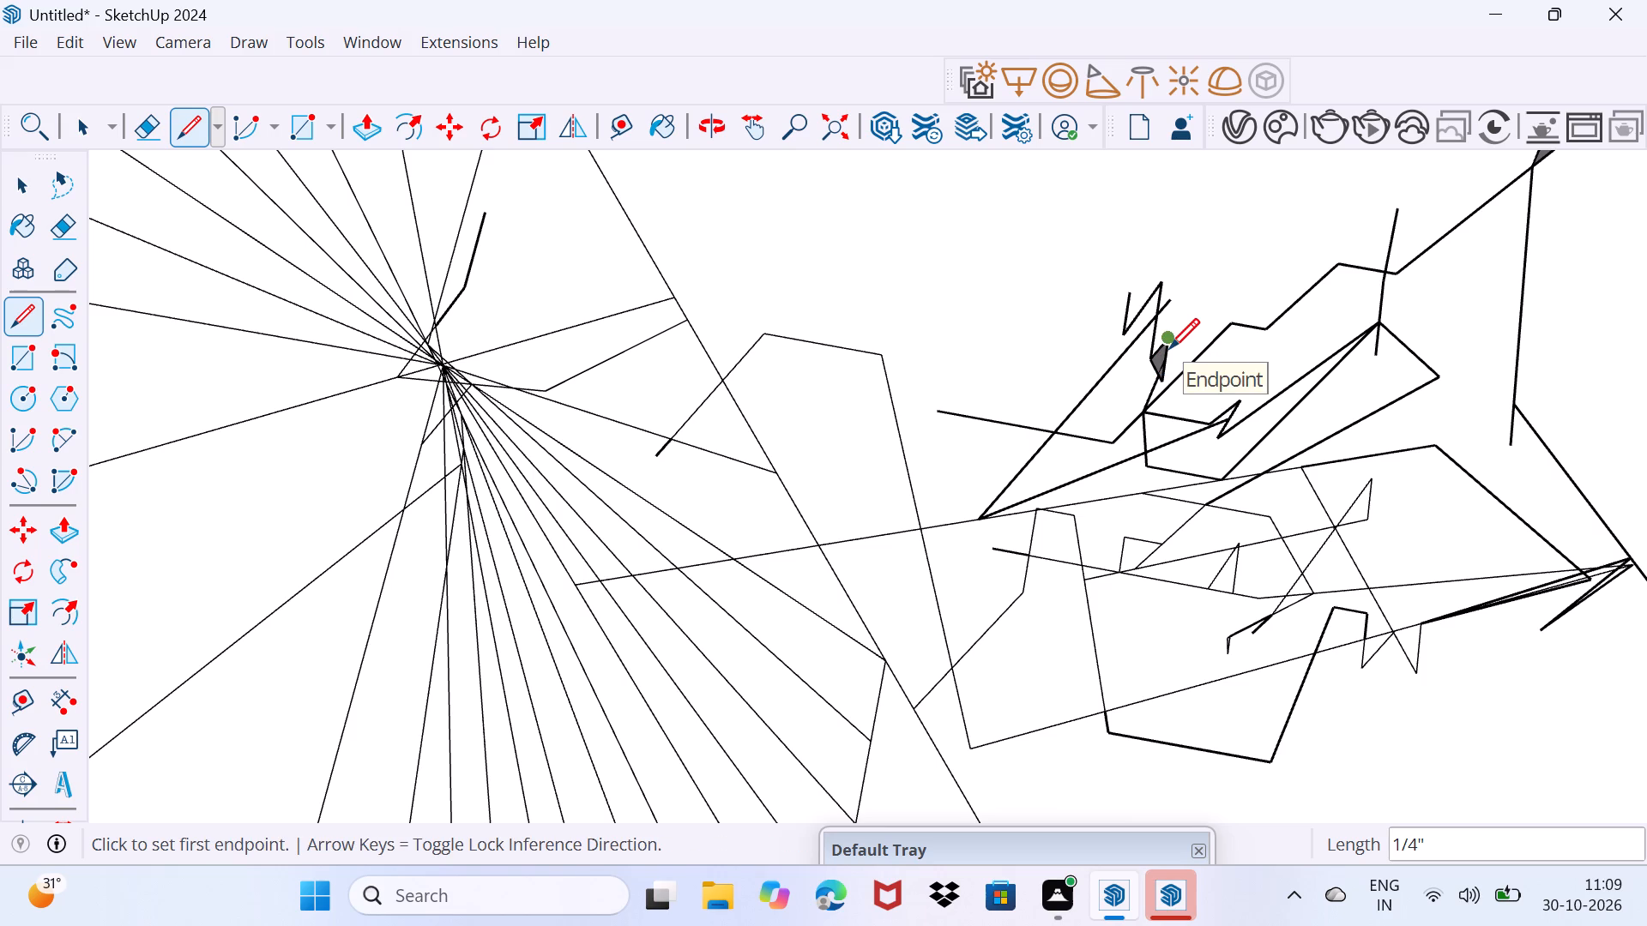
Draw a narrow peak from the triangular face's upper corner to the V-stroke's tip, about 3 3/16", and down to the outline's sloping edge.
click(1167, 344)
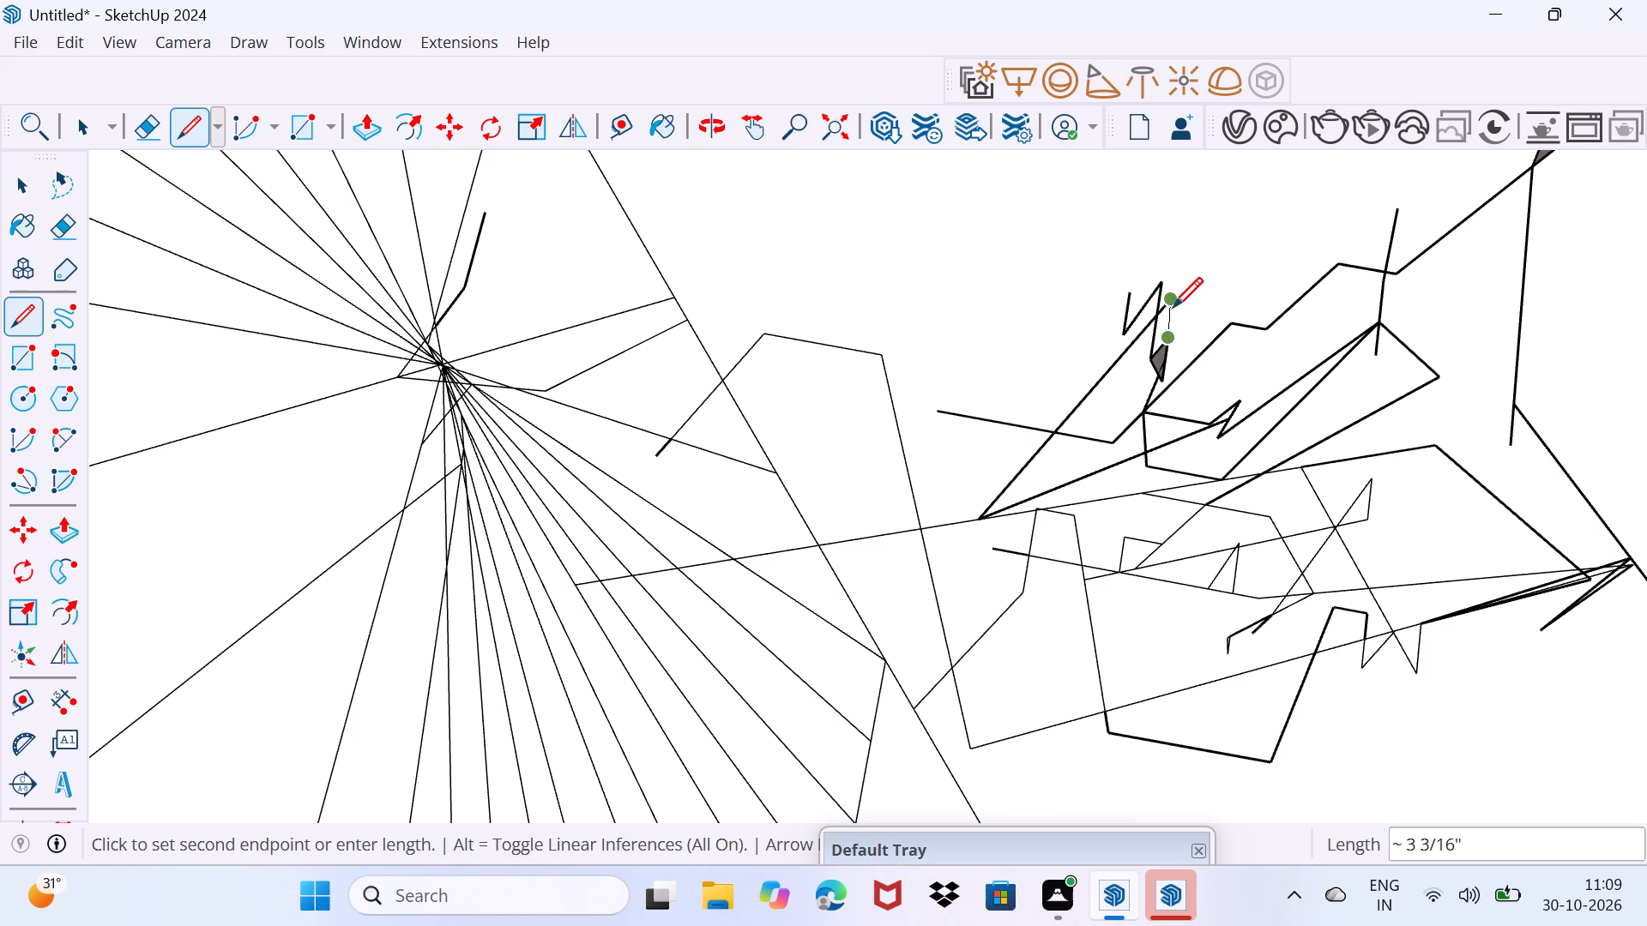
click(1173, 307)
click(1194, 361)
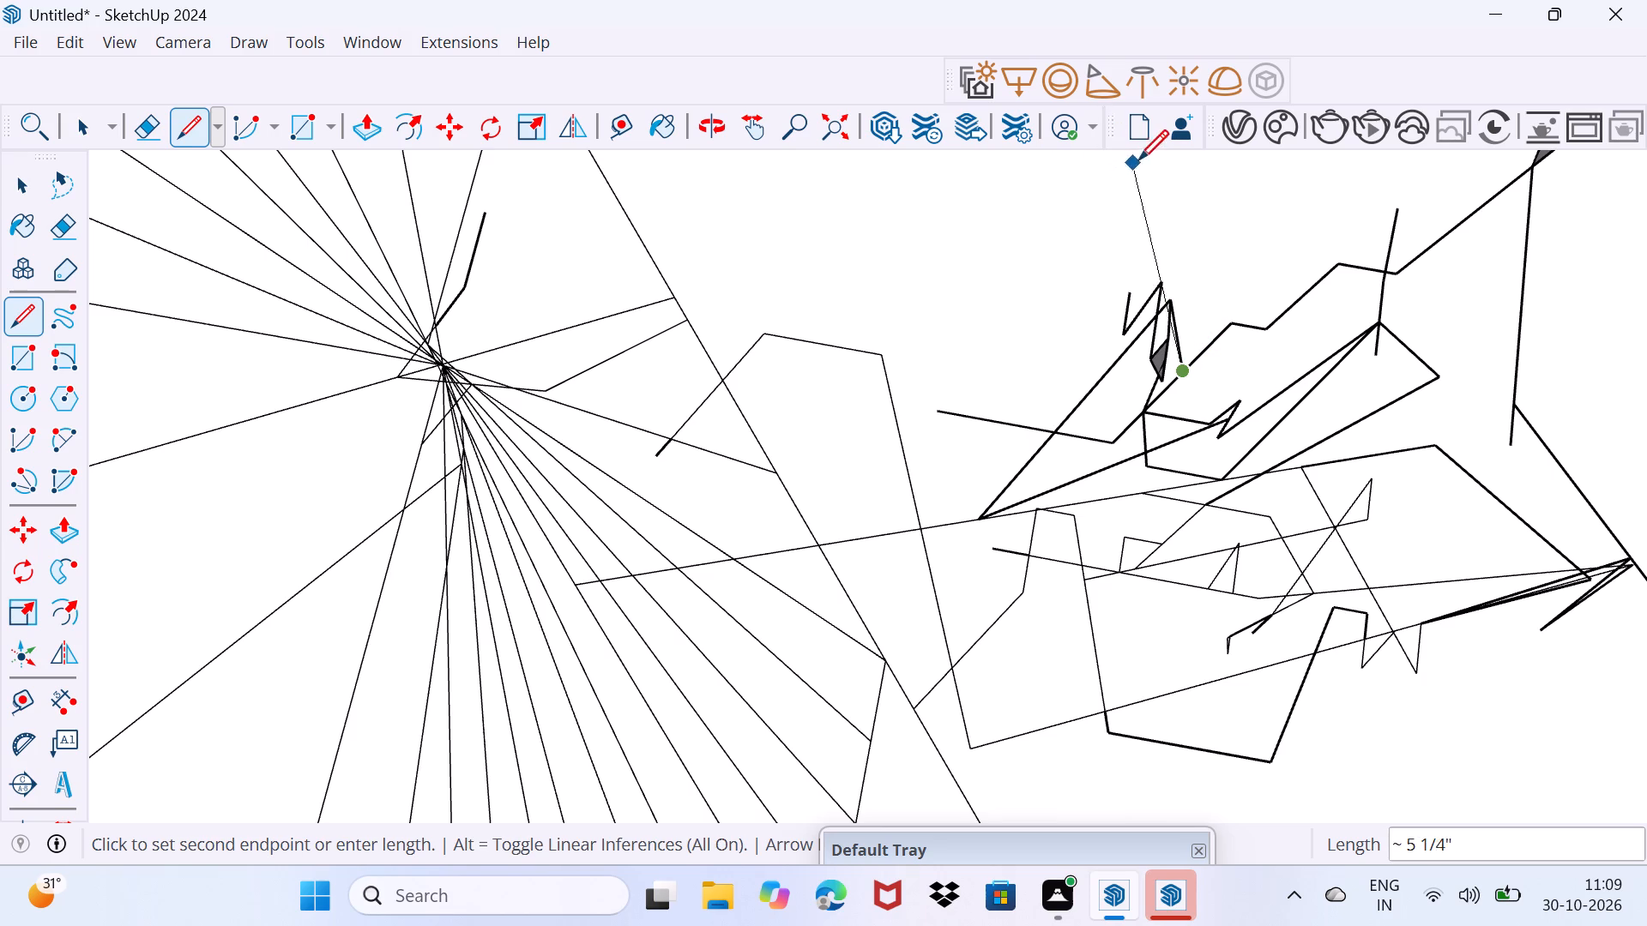
Continue down the sloping edge to its lower vertex, back about 2 3/16" to the connecting line's midpoint, and add a stroke about 9/16" long.
click(1126, 429)
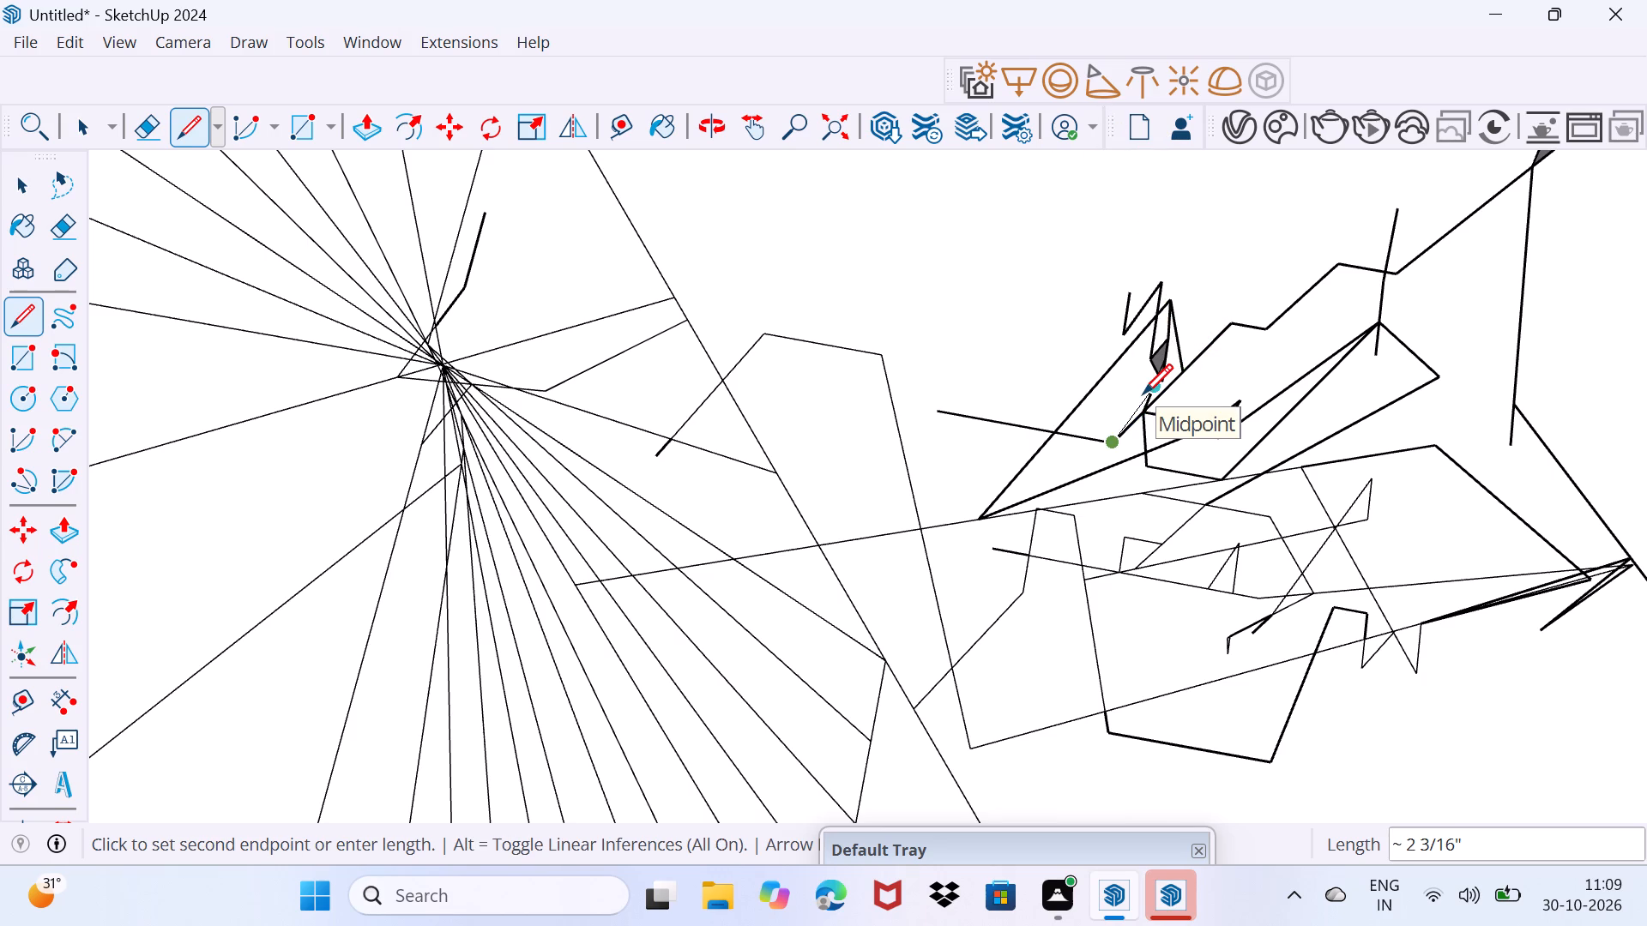
click(1143, 394)
click(1152, 402)
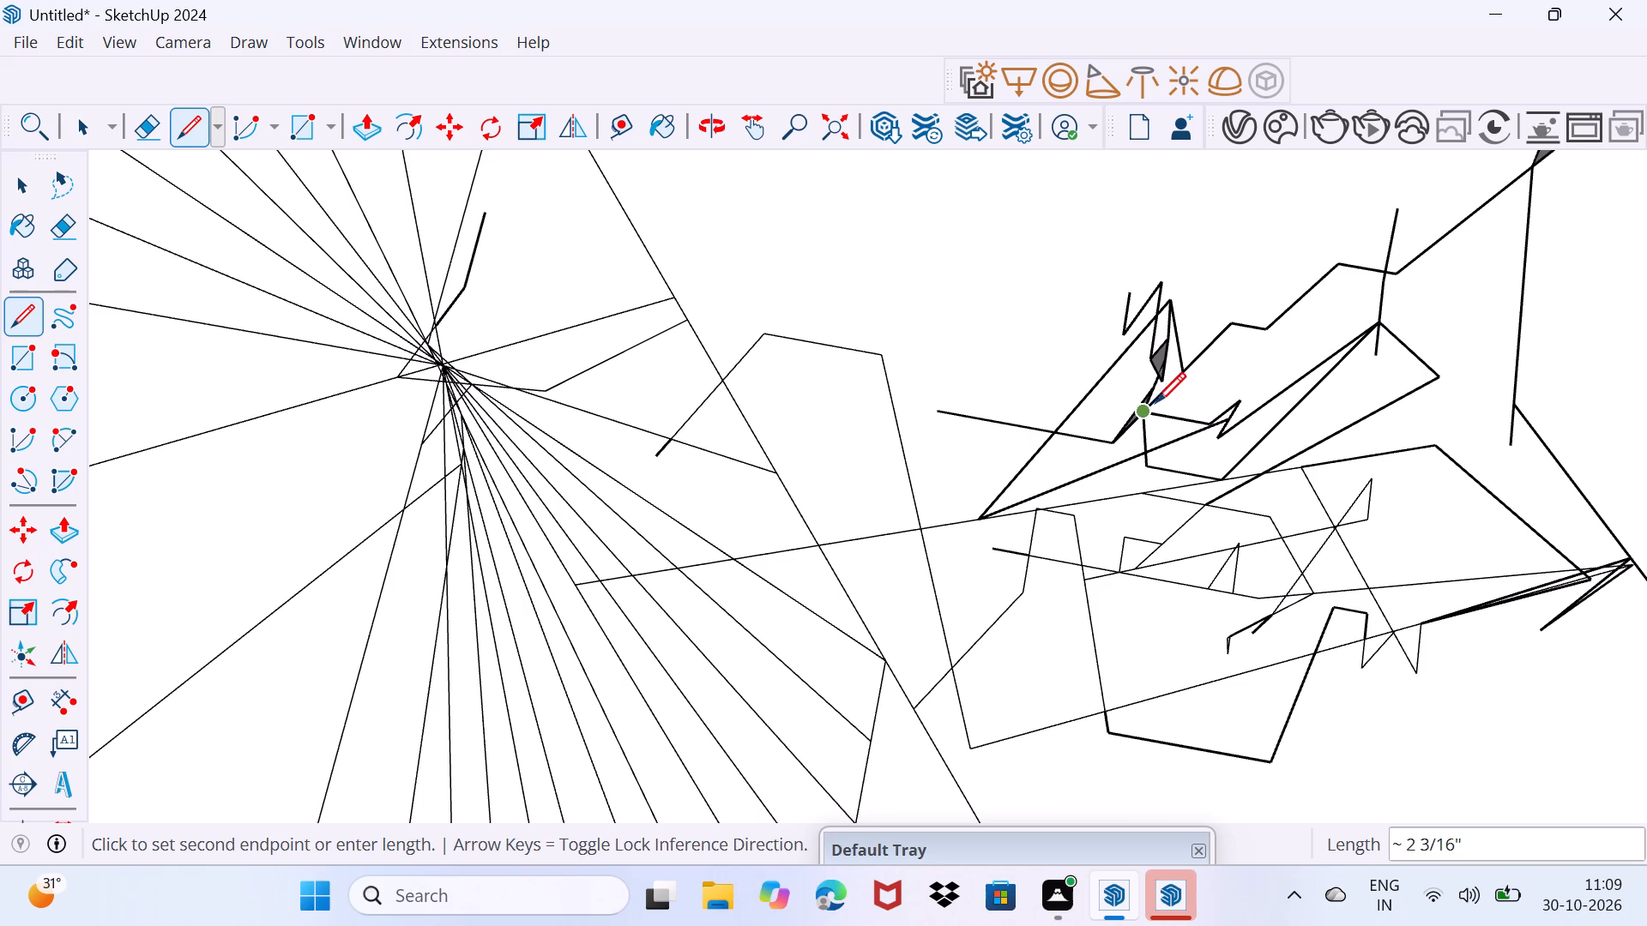
click(1168, 397)
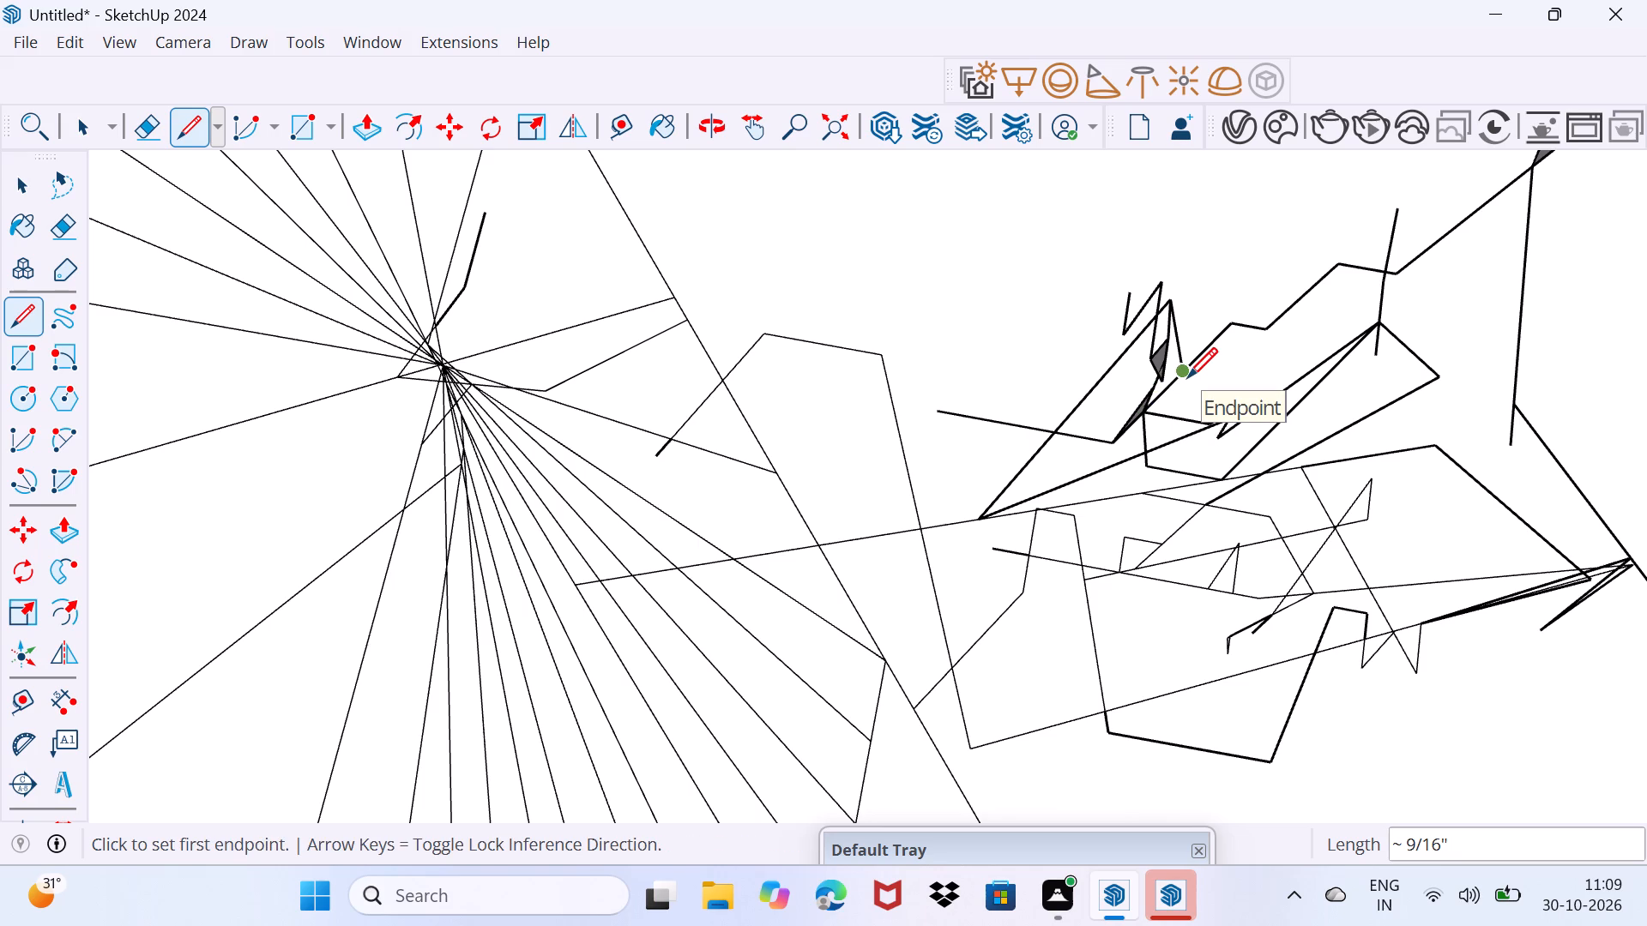
Draw a tall peak by extending the sloping edge upward and returning in two segments to the outline's bottom corner, the last about 1 9/16".
click(1187, 377)
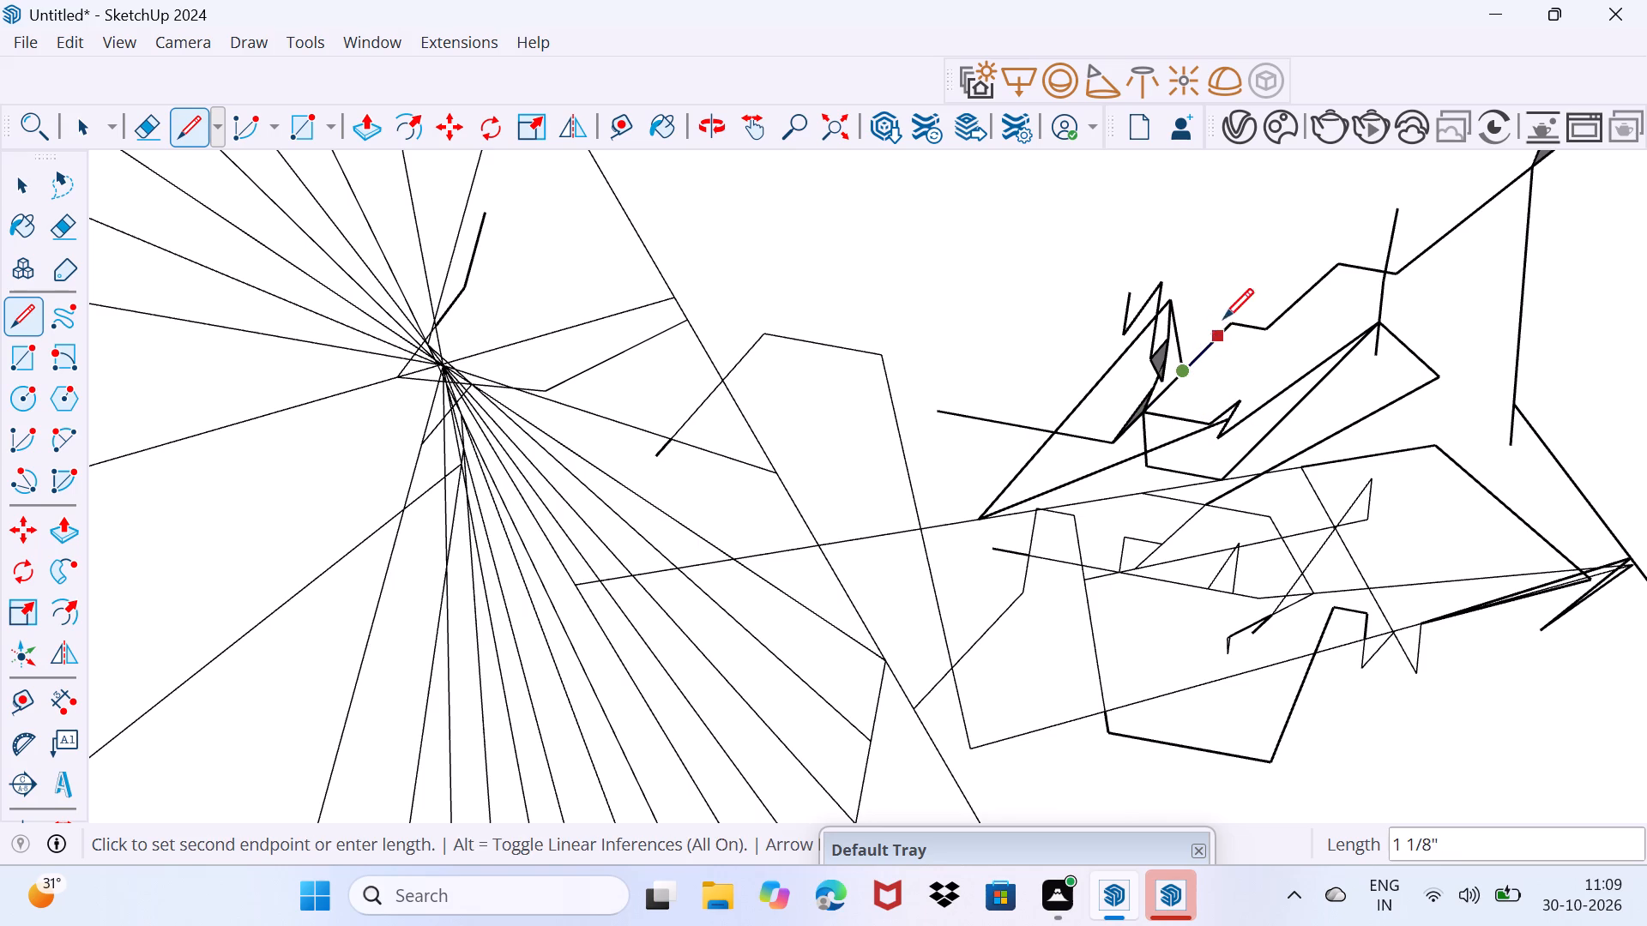
click(1239, 304)
click(1341, 197)
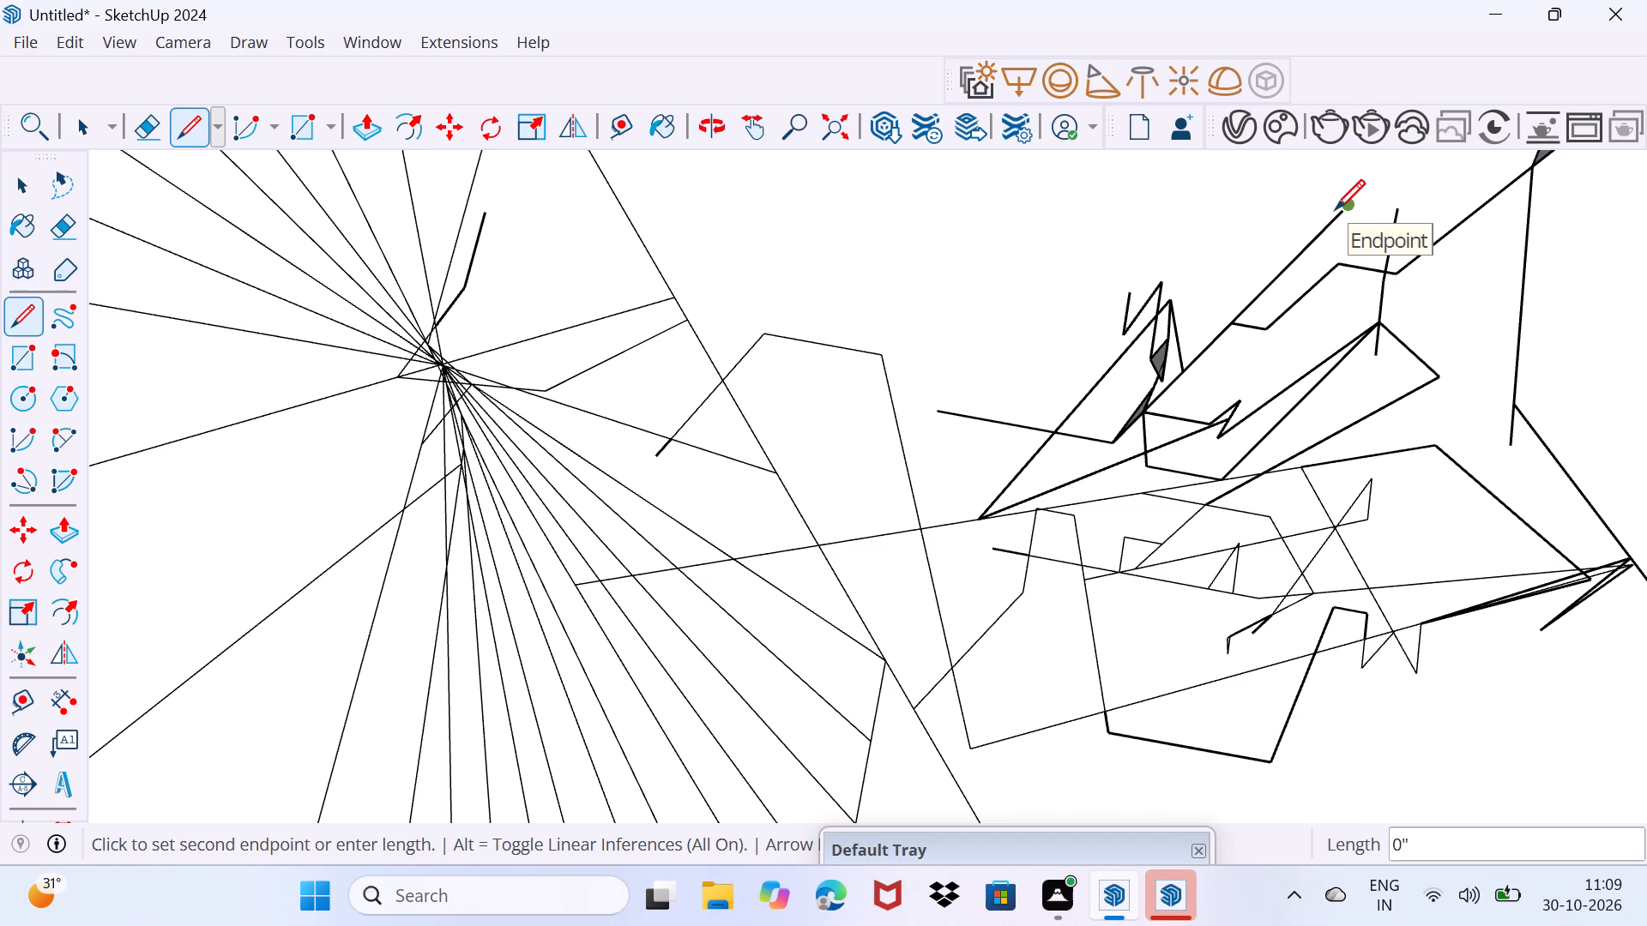
click(1335, 209)
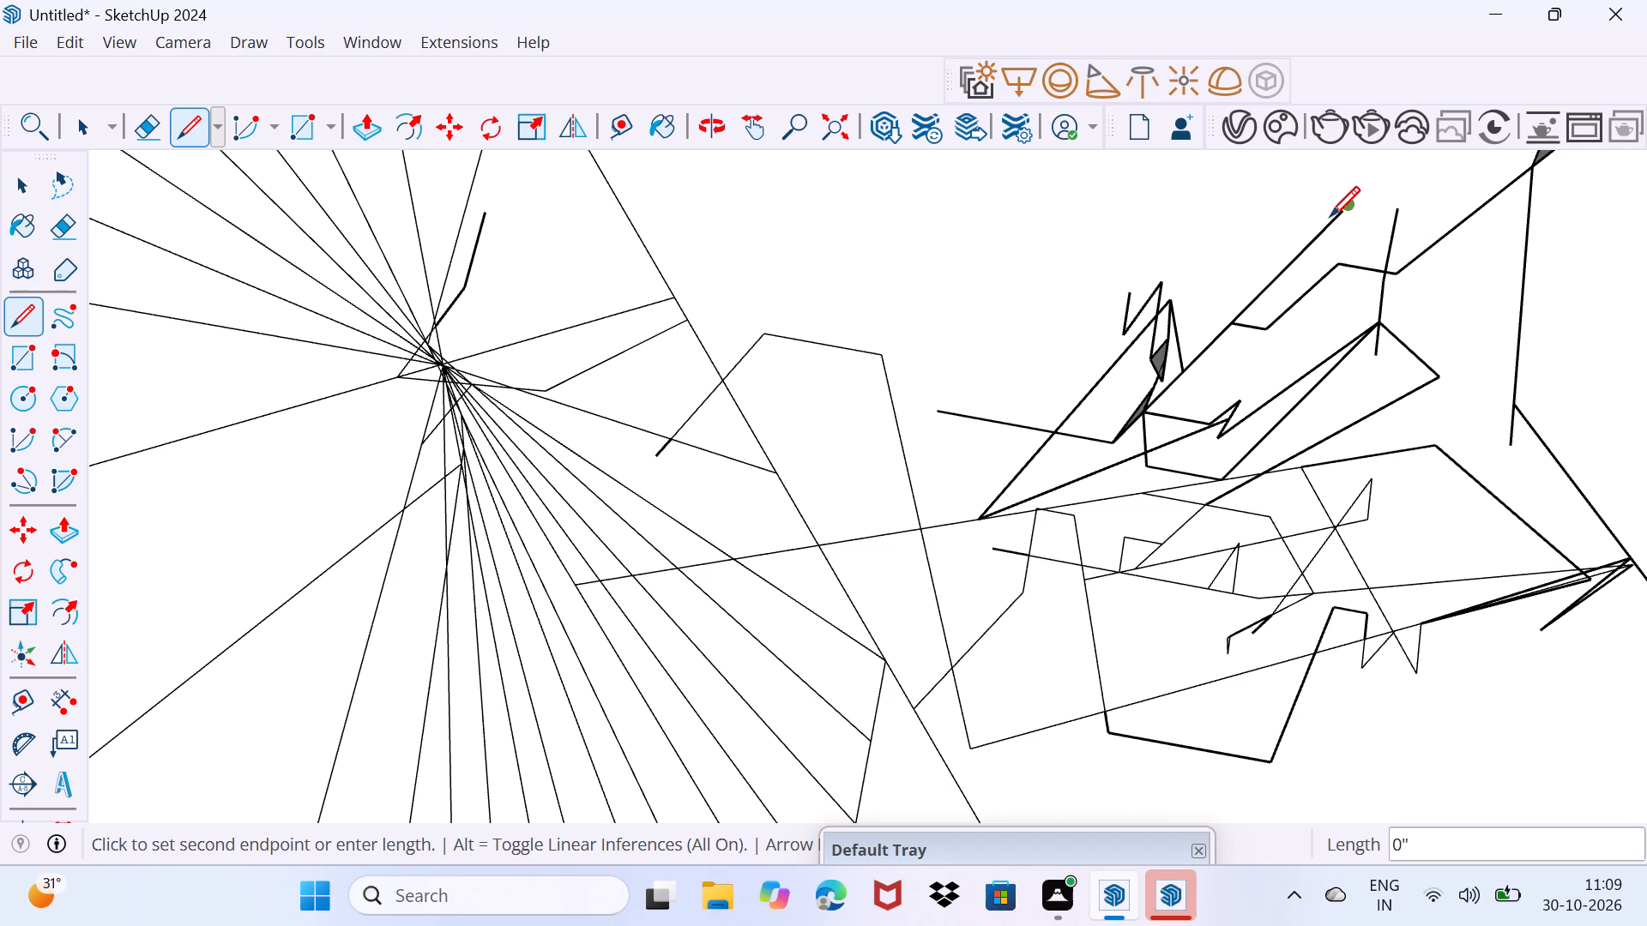
click(1261, 374)
click(1216, 479)
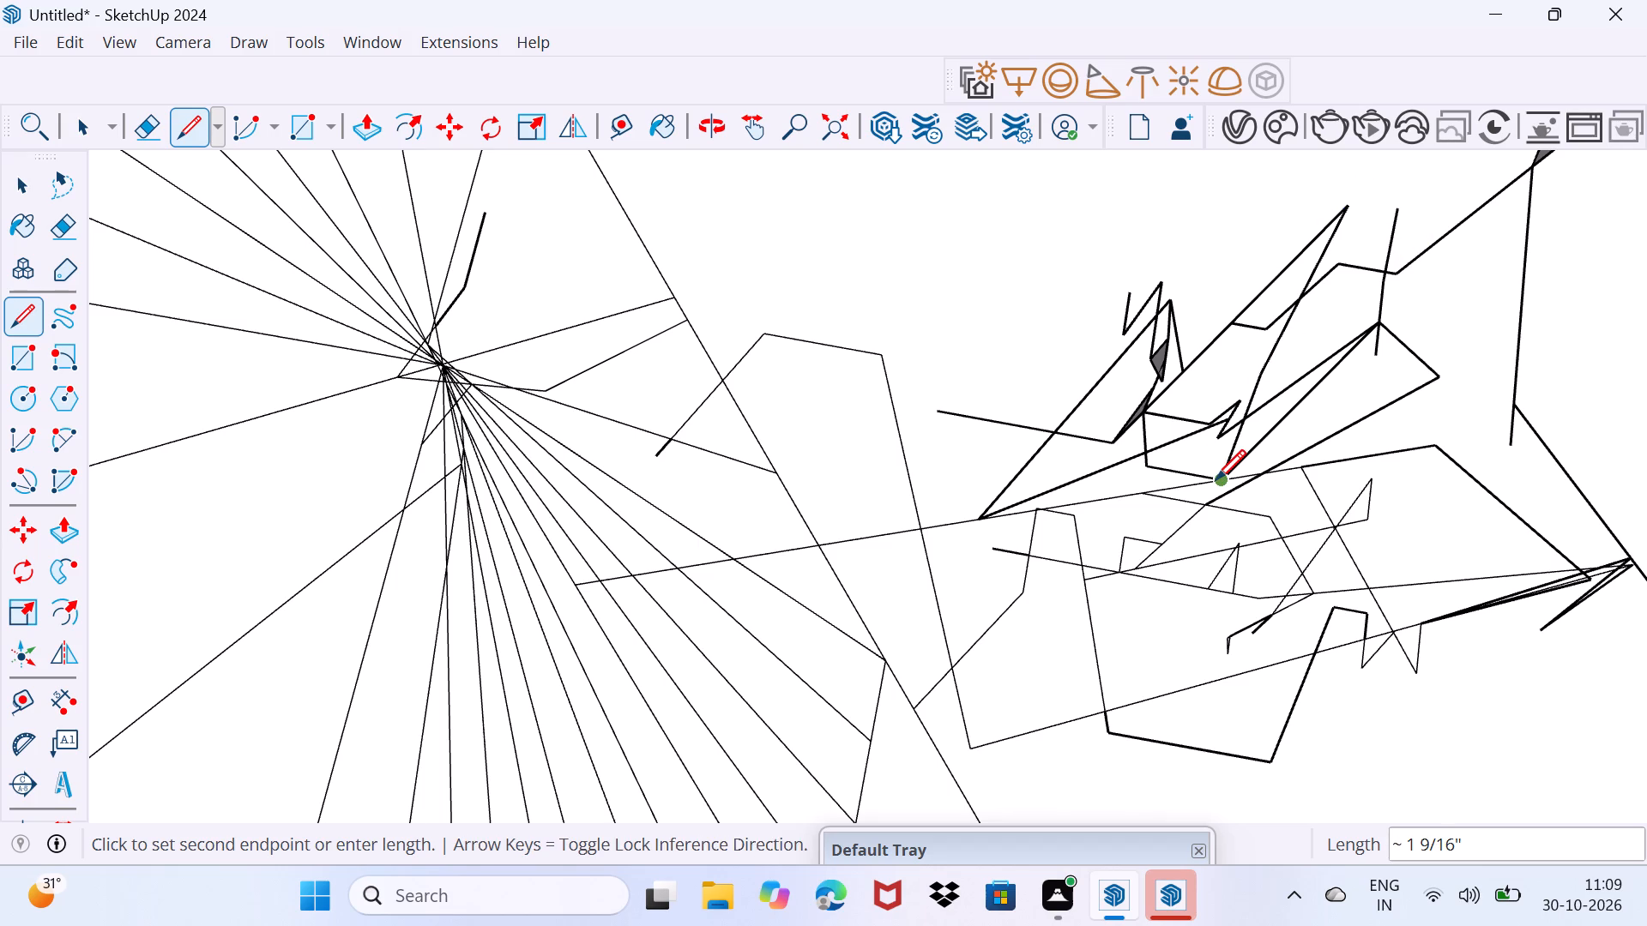
Extend the peak's lower end about 3/8" to the neighbouring line's endpoint and draw a stroke about 5/8" back up from there.
click(1216, 479)
click(1206, 490)
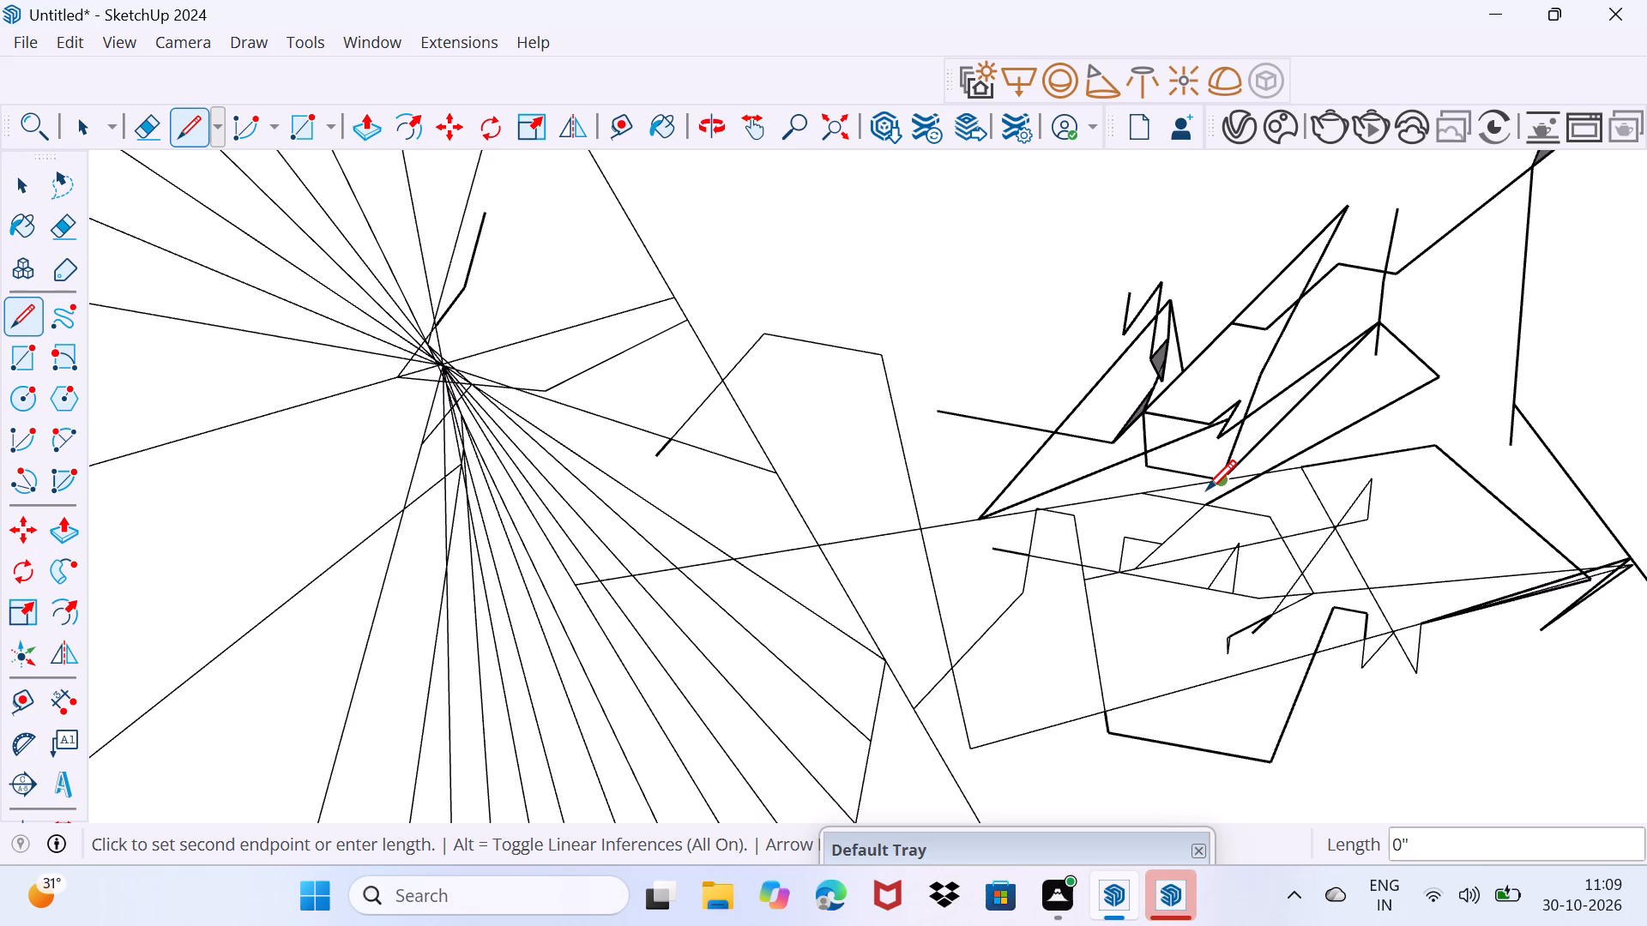
click(1203, 497)
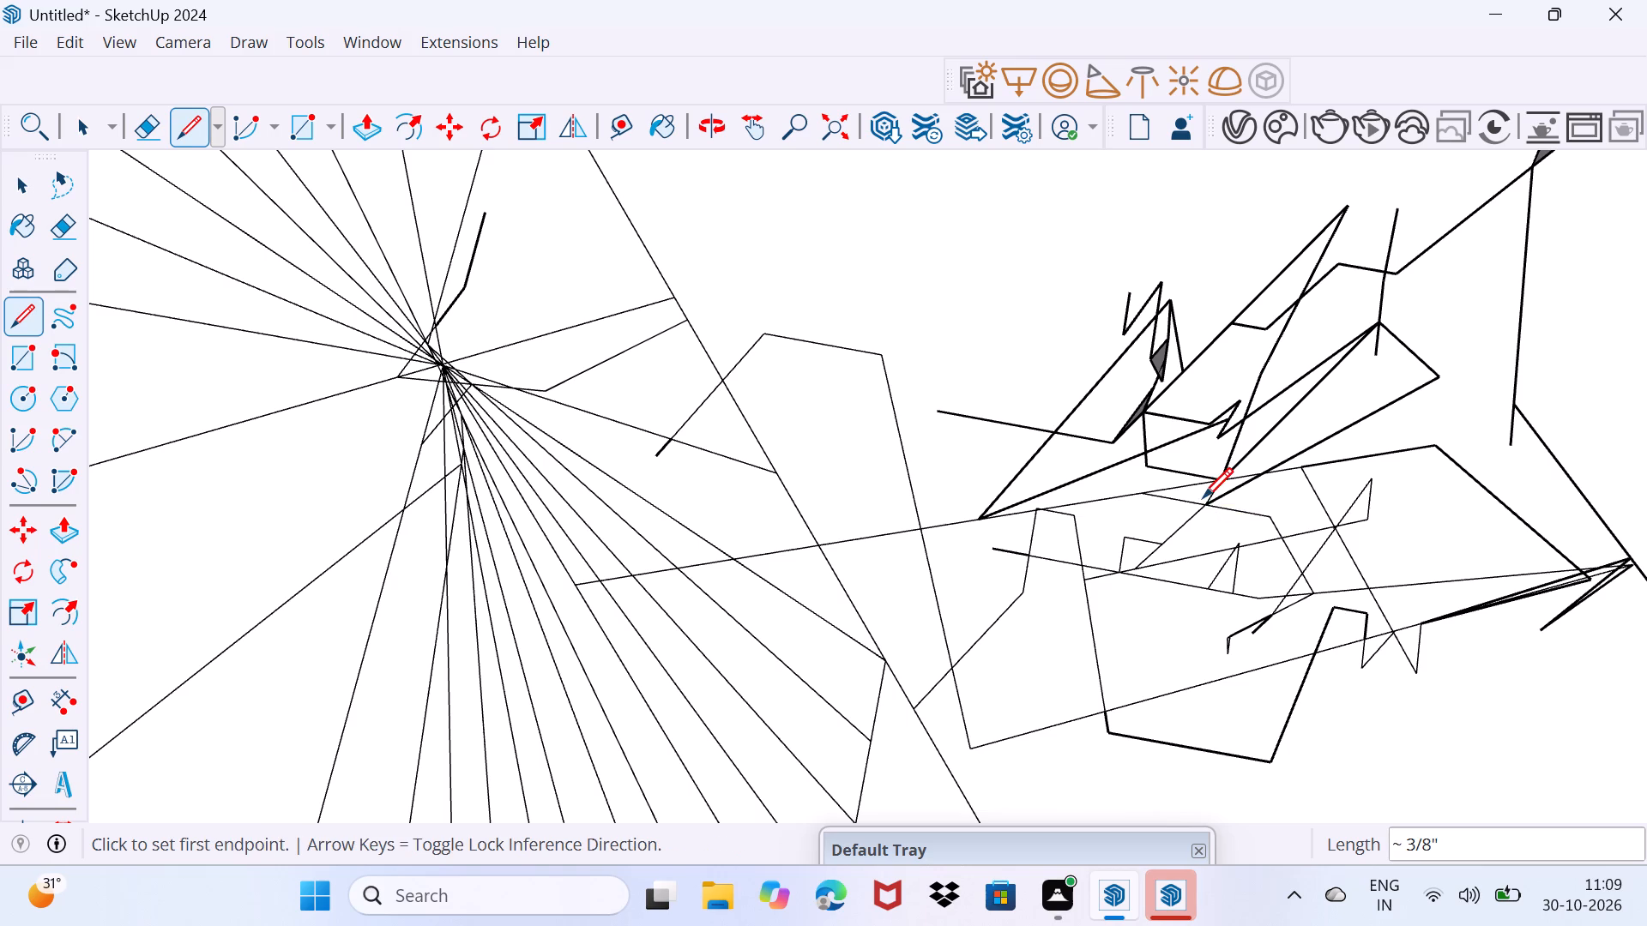
click(1203, 497)
click(1220, 464)
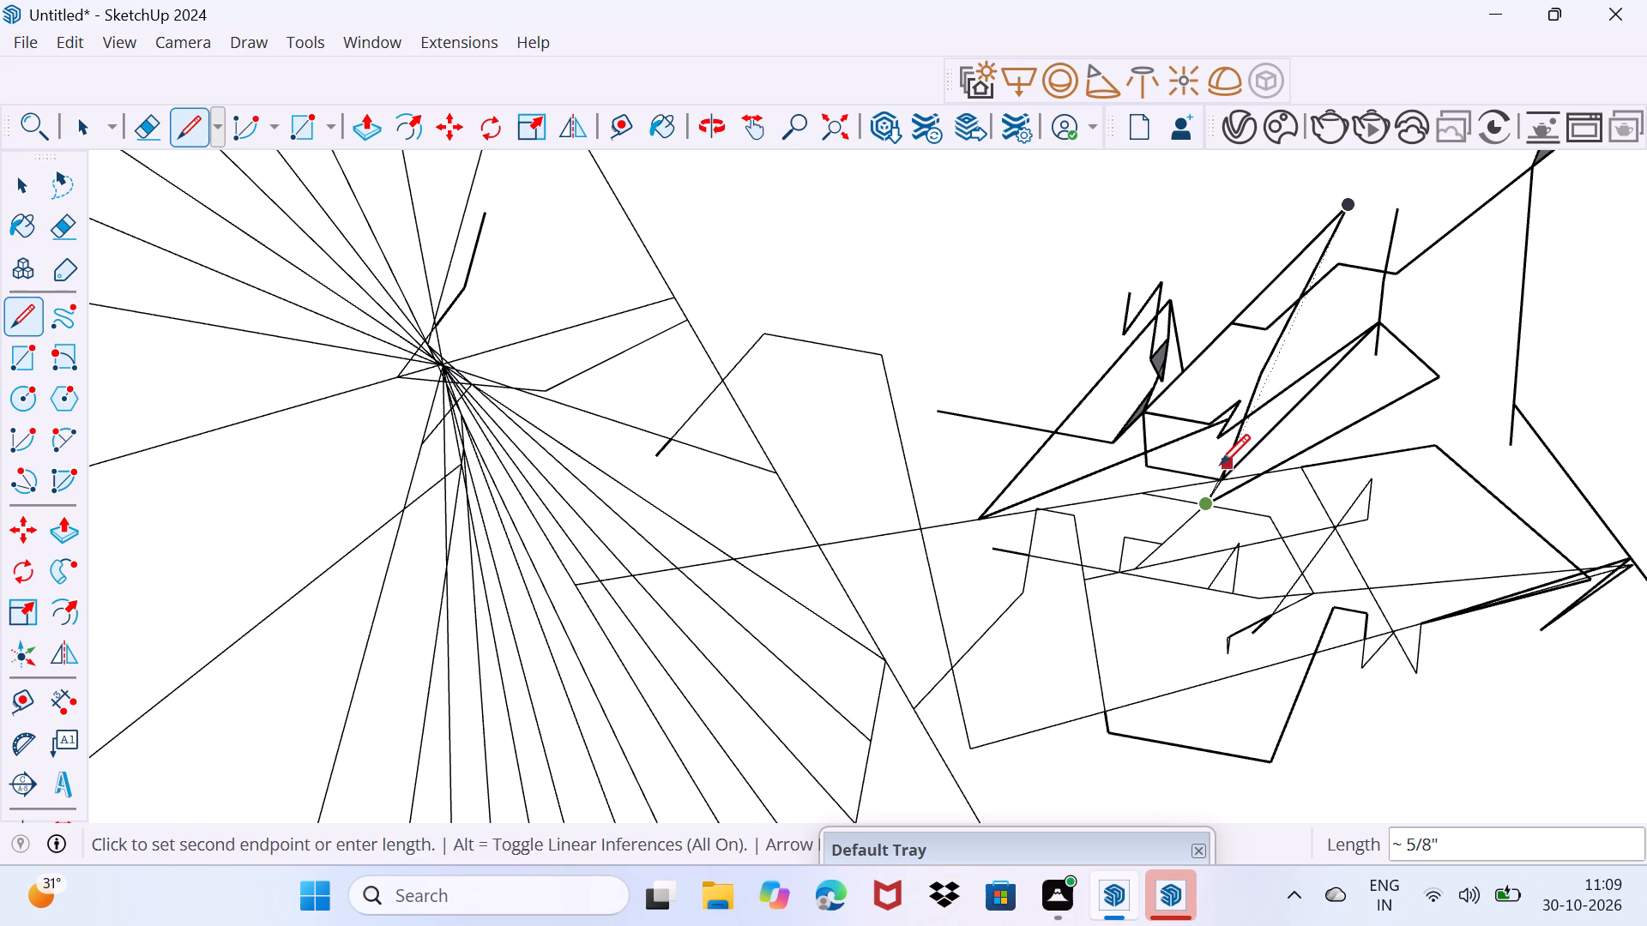